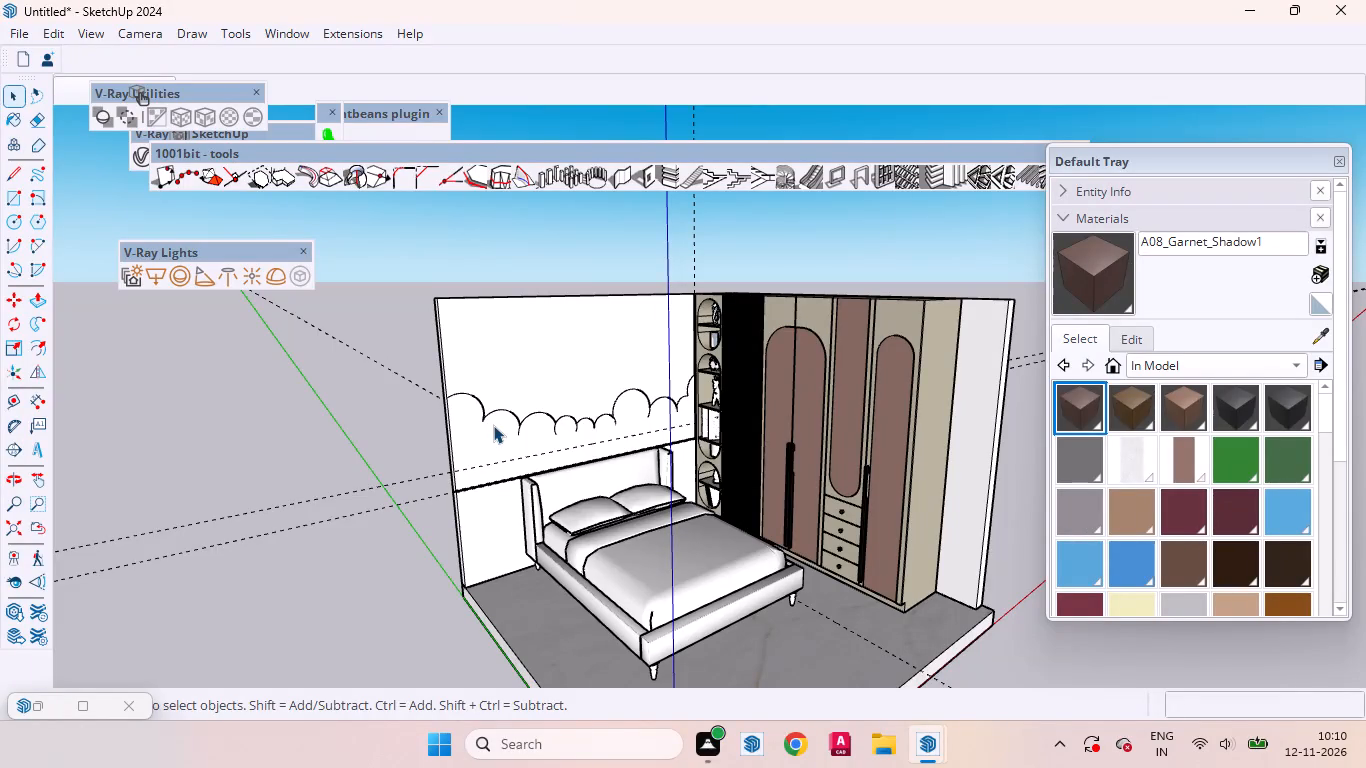
Delete the dashed construction guide lines running through and around the bedroom model.
middle_drag(587, 404, 430, 359)
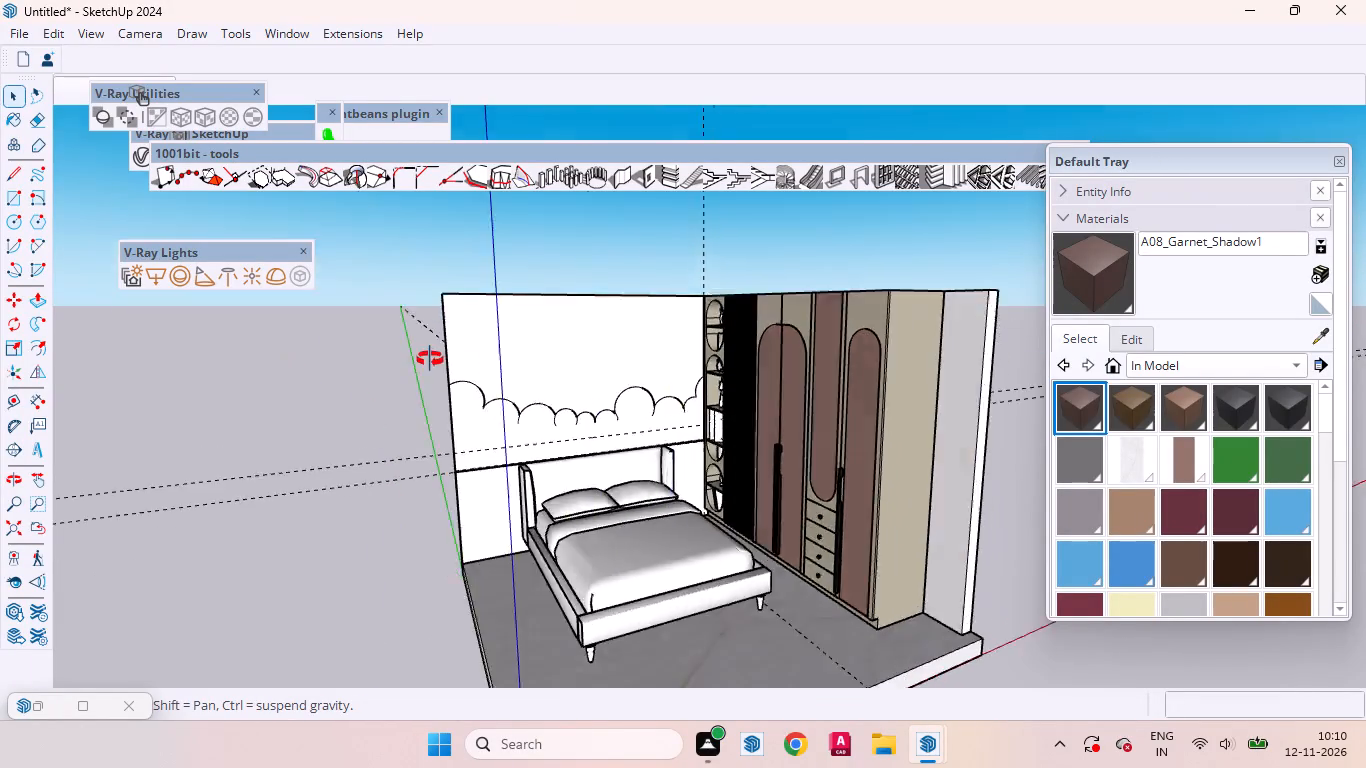
middle_drag(430, 359, 537, 428)
scroll(618, 342, down, 5)
middle_drag(635, 339, 620, 353)
drag(700, 236, 590, 168)
key(Delete)
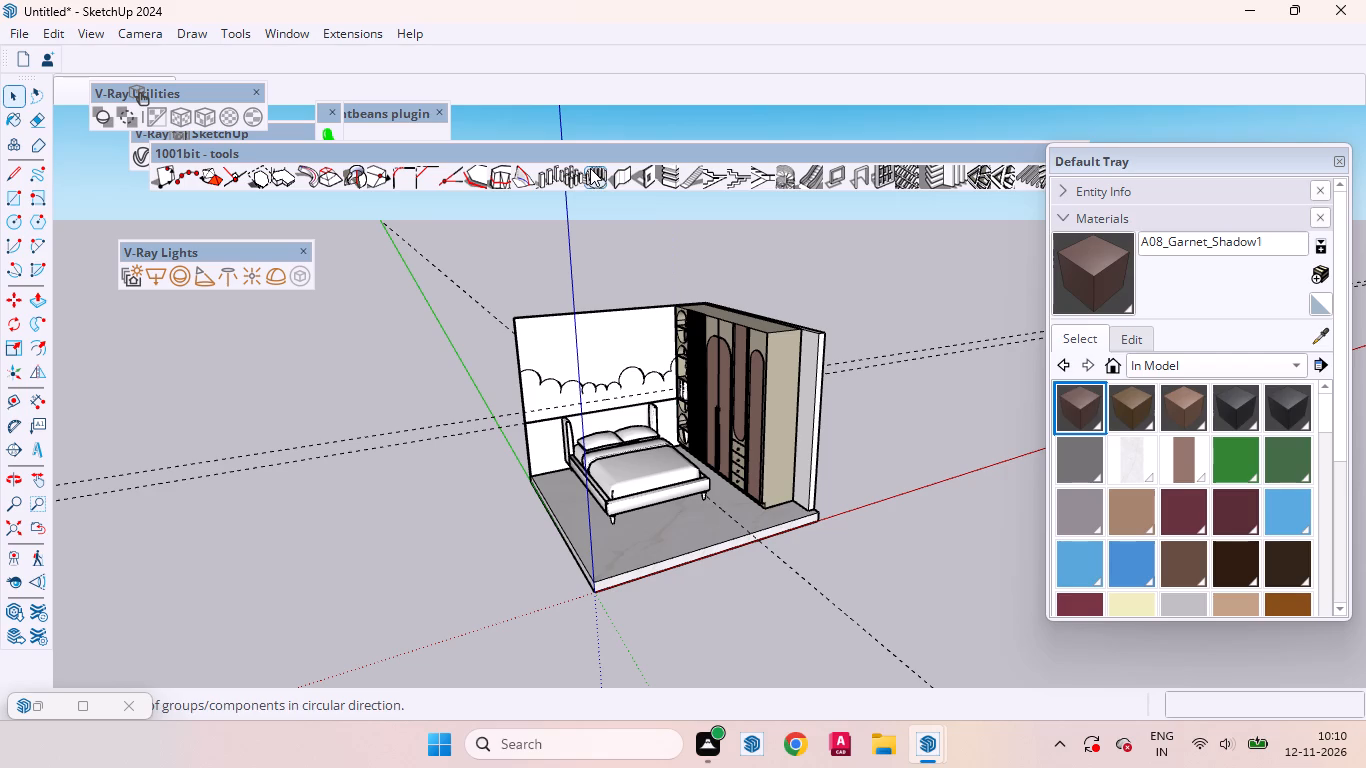
drag(961, 399, 888, 225)
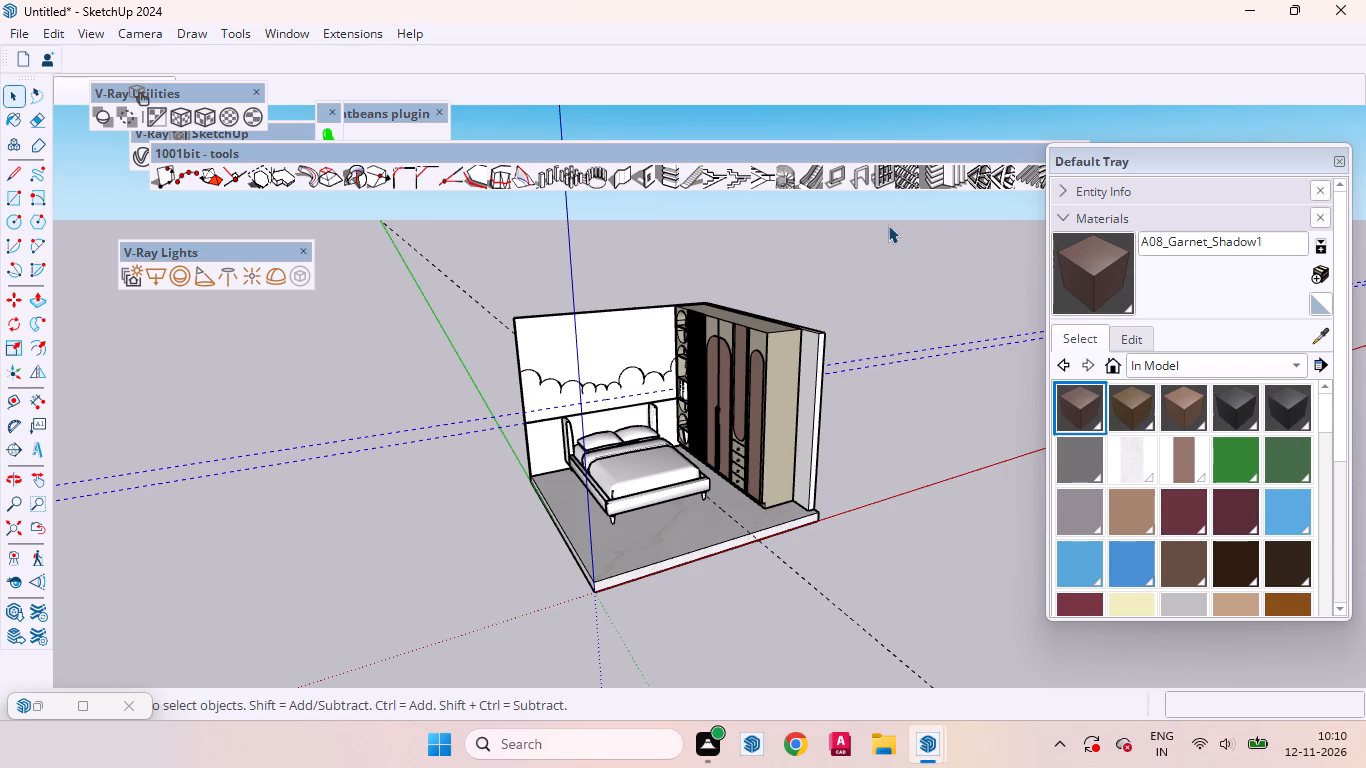
key(Delete)
drag(487, 312, 403, 150)
key(Delete)
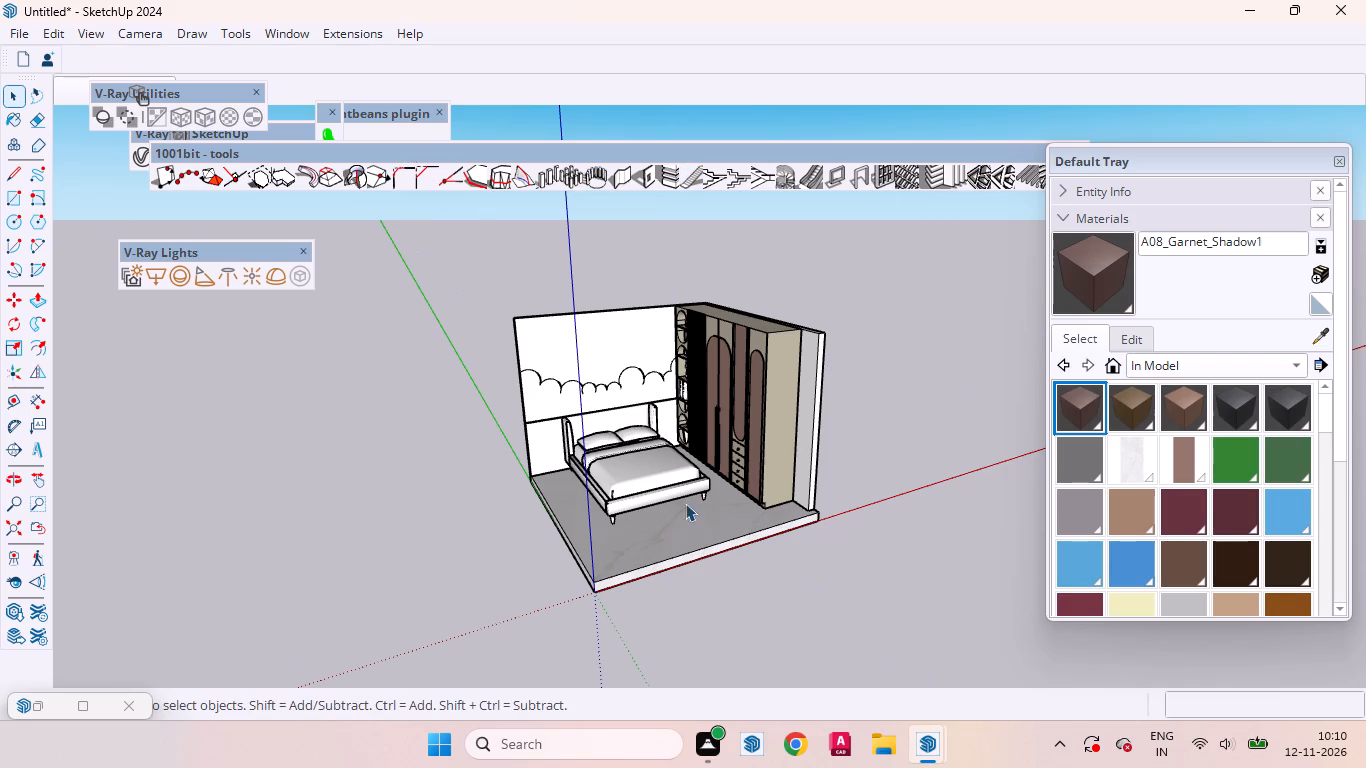
Examine the wall panel above the bed and its upper face inside the group, along the scalloped cloud outline.
scroll(542, 558, up, 12)
middle_drag(693, 343, 621, 462)
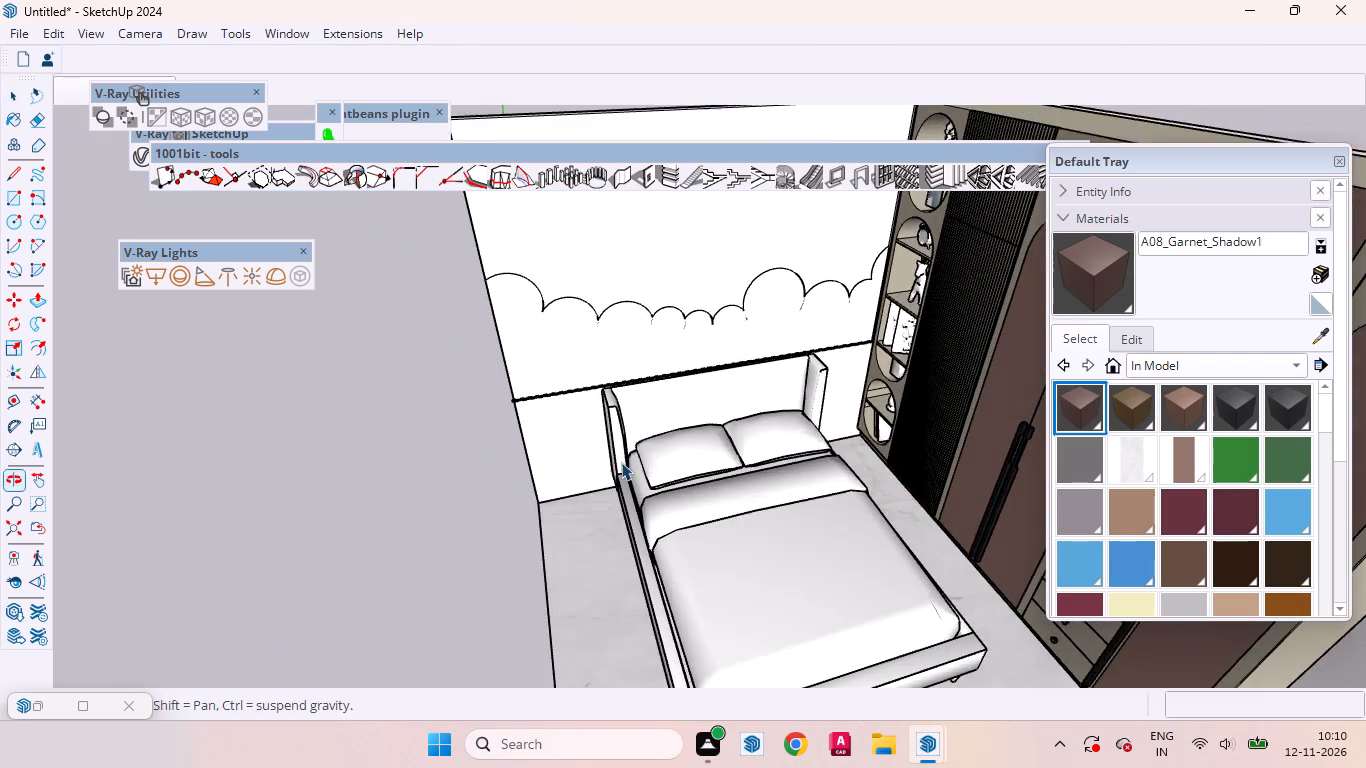
middle_drag(621, 462, 621, 461)
scroll(630, 465, down, 4)
scroll(691, 413, up, 4)
scroll(690, 413, down, 3)
middle_drag(684, 389, 668, 355)
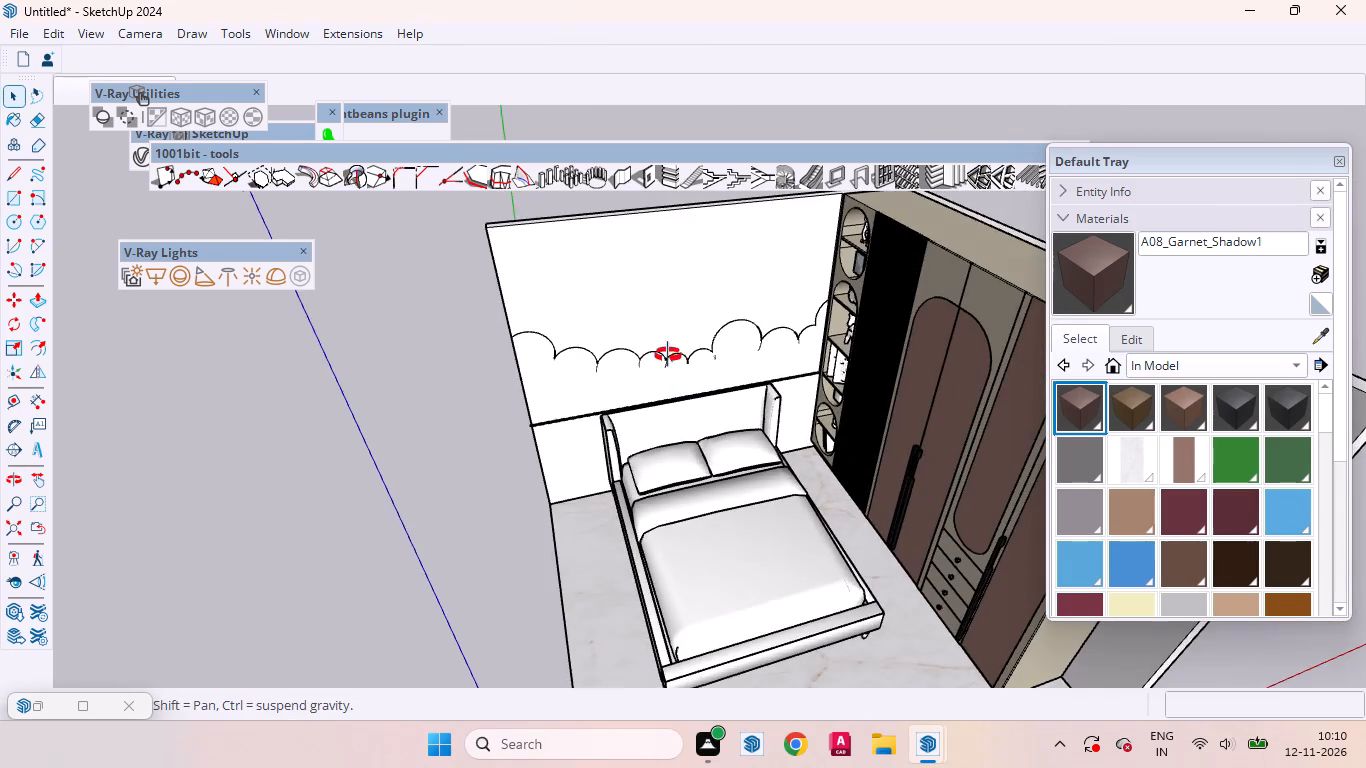
middle_drag(668, 355, 721, 289)
scroll(669, 288, up, 3)
click(666, 288)
scroll(701, 378, down, 4)
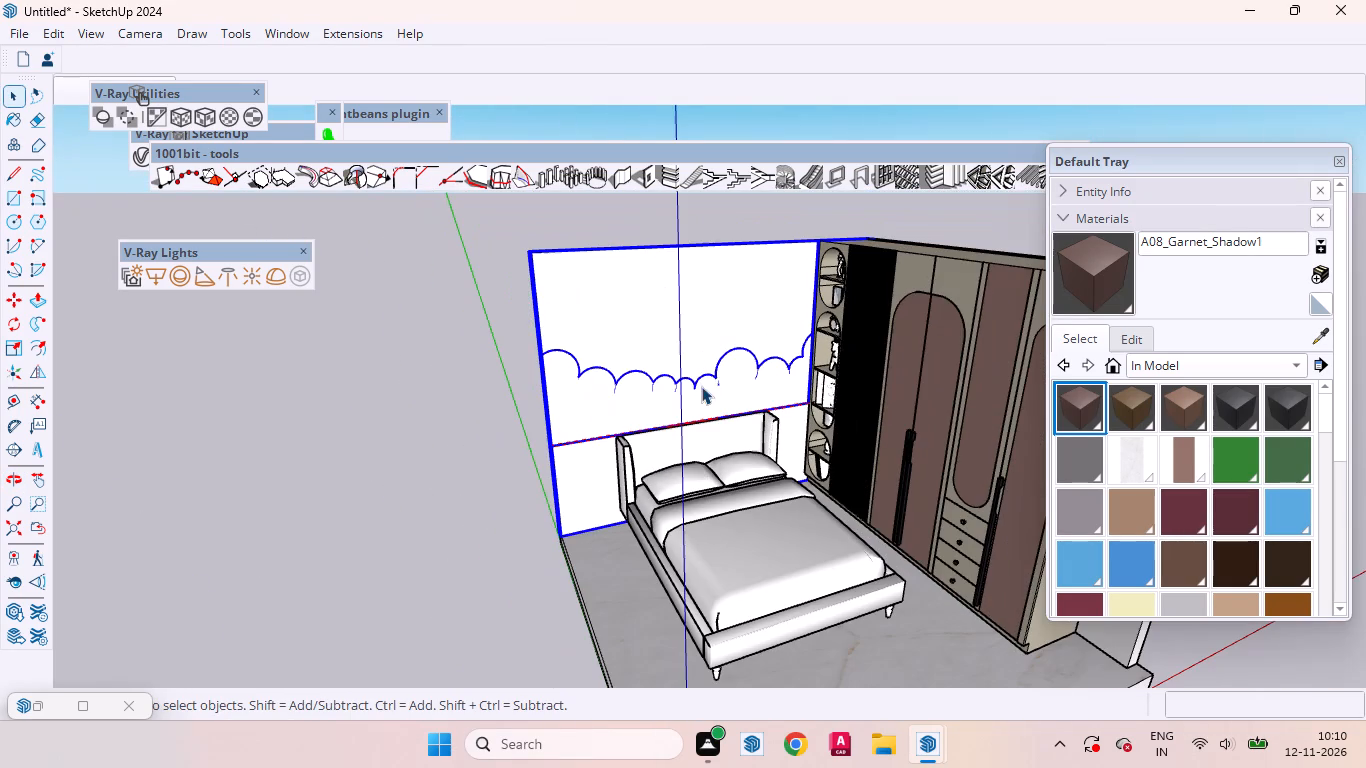
double_click(657, 351)
click(650, 328)
scroll(686, 365, up, 4)
middle_drag(705, 403, 920, 478)
scroll(608, 349, up, 8)
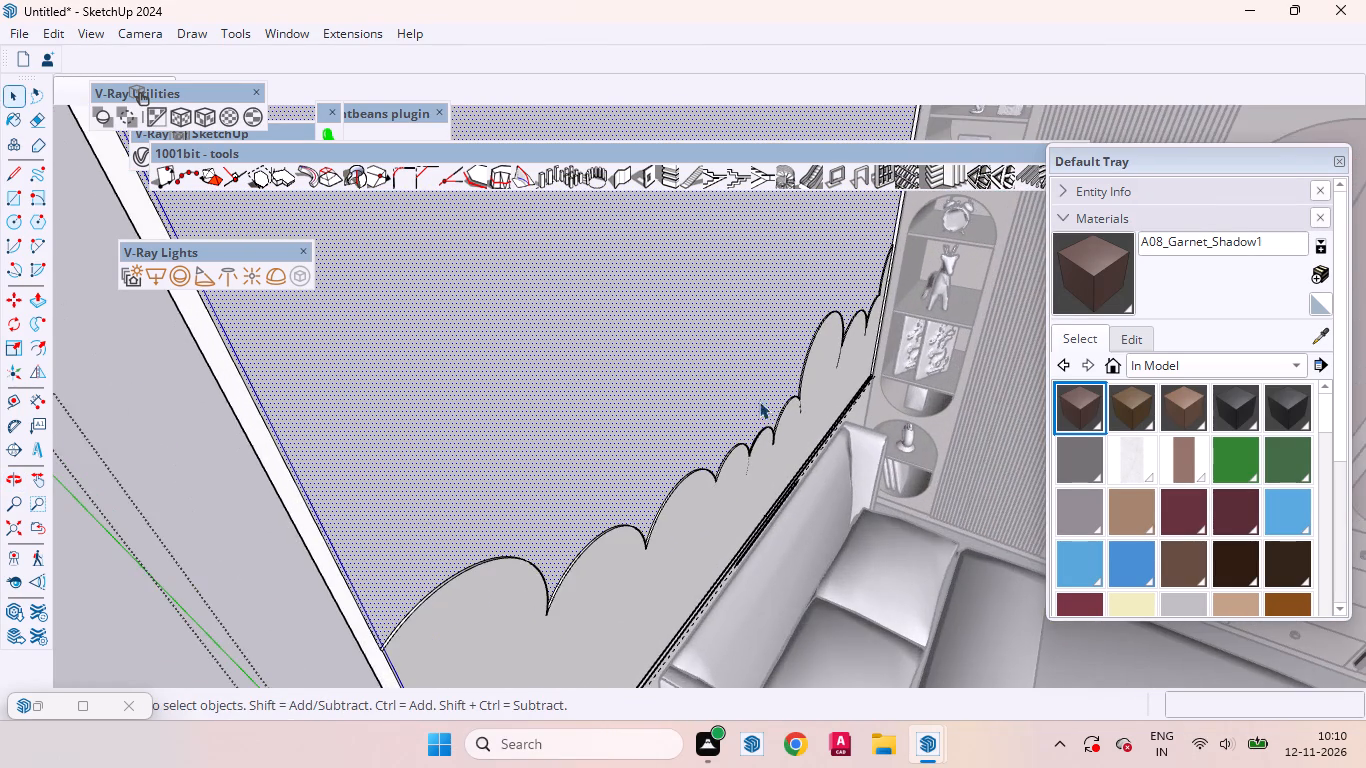
scroll(527, 566, up, 4)
scroll(279, 360, down, 4)
scroll(569, 521, up, 4)
scroll(582, 496, down, 4)
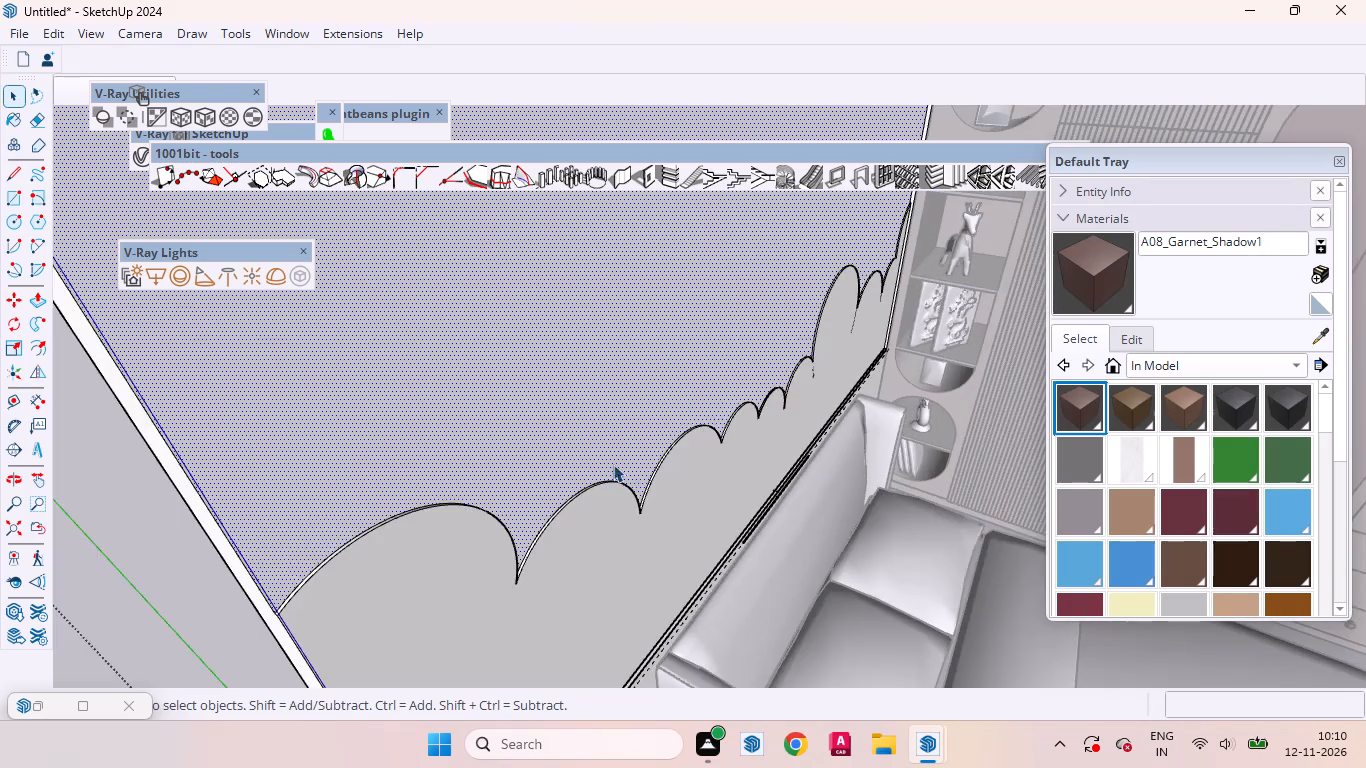
scroll(640, 457, down, 8)
middle_drag(650, 484, 504, 523)
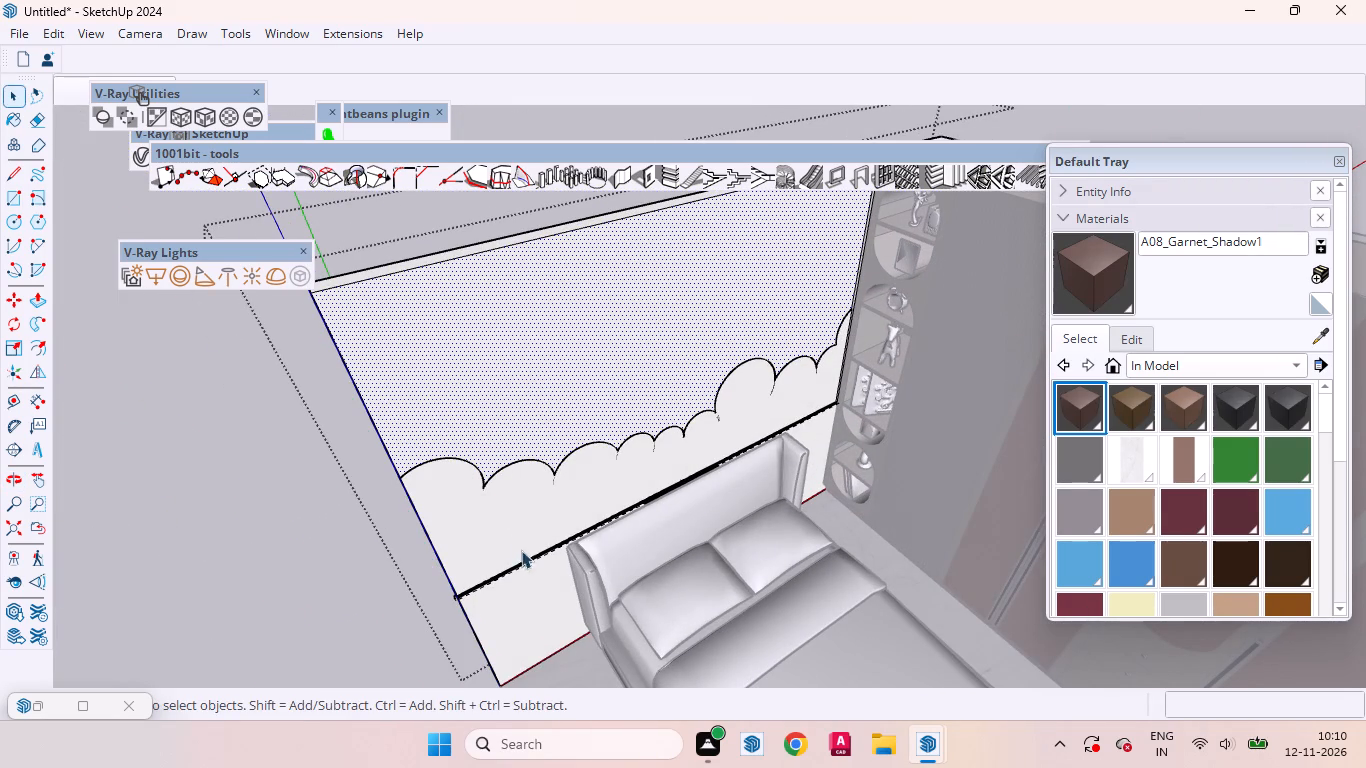
scroll(521, 550, down, 3)
scroll(601, 488, down, 6)
scroll(626, 411, down, 3)
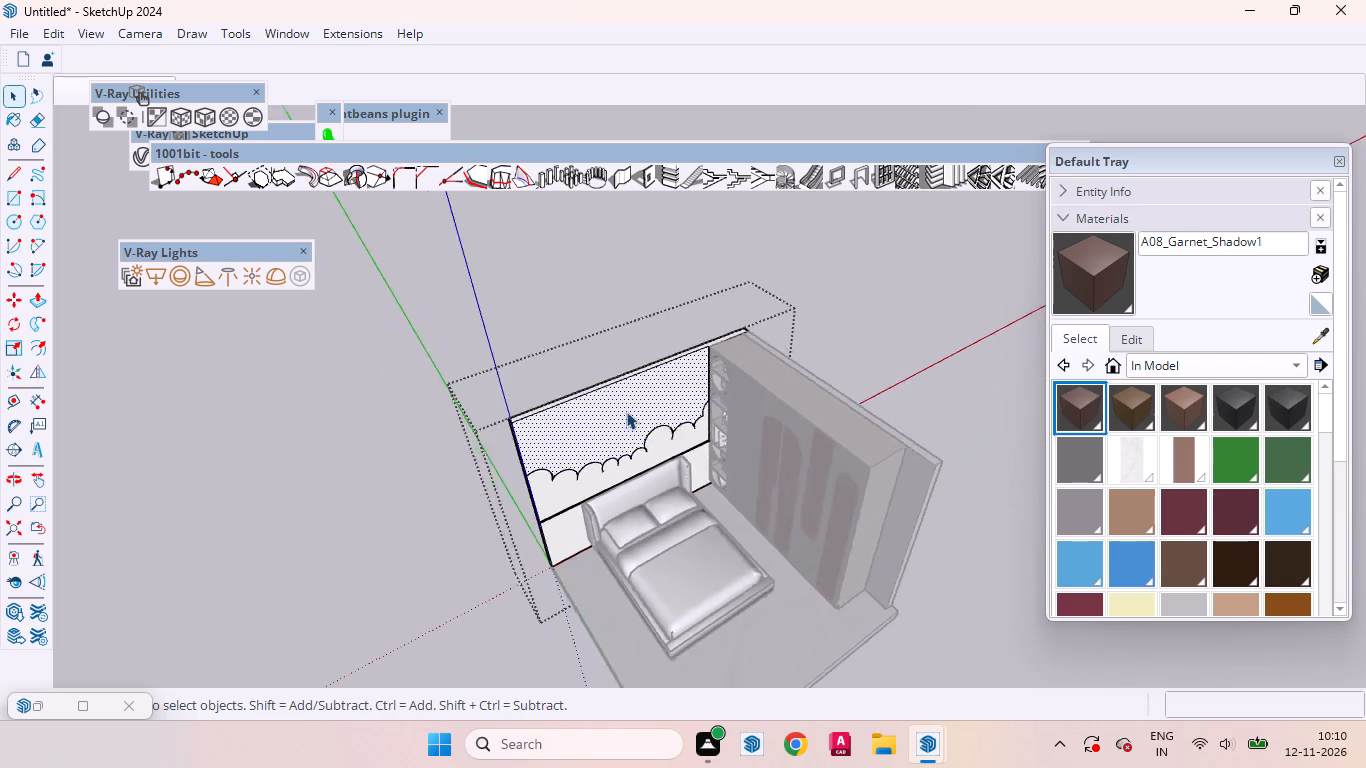
scroll(626, 411, down, 1)
click(489, 628)
scroll(590, 440, up, 3)
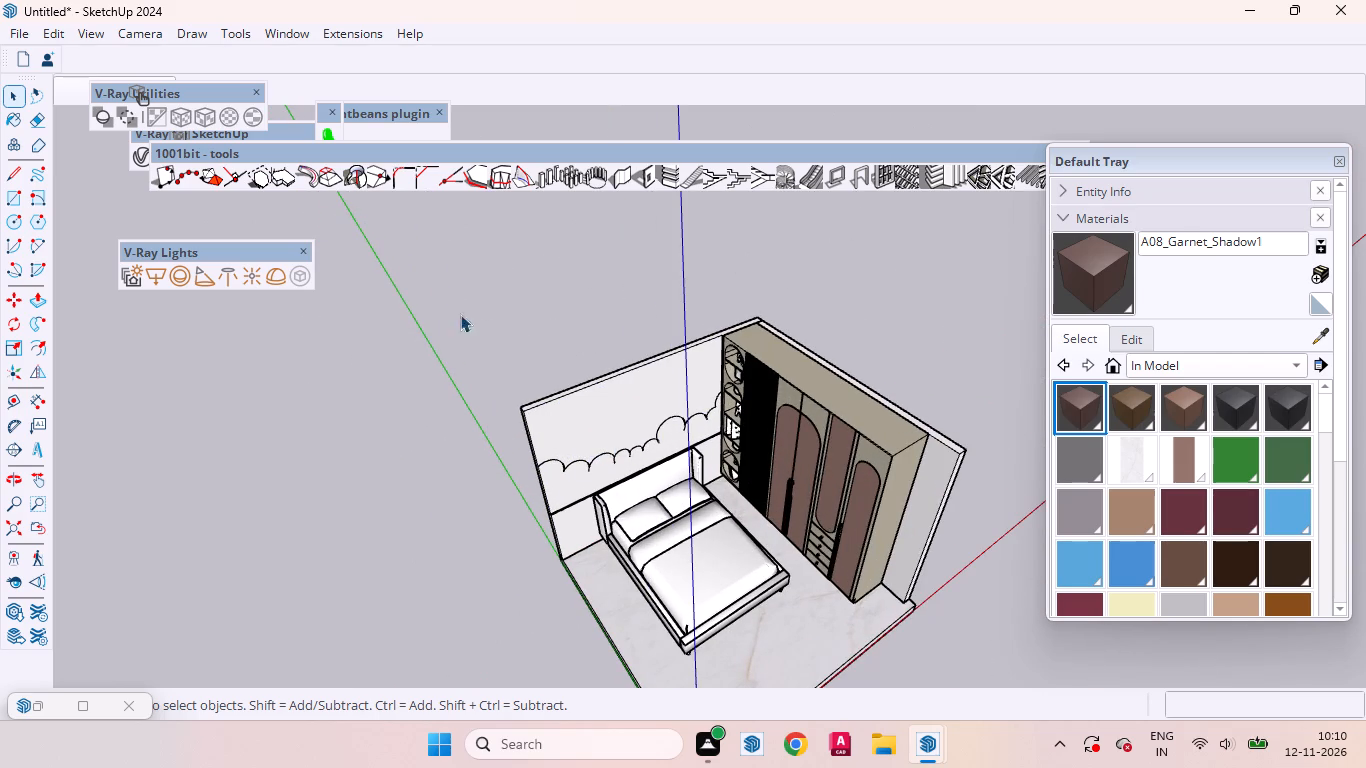
Restore Scene 1 and delete the main batch of small stars scattered across the wall above the cloud outline.
click(59, 90)
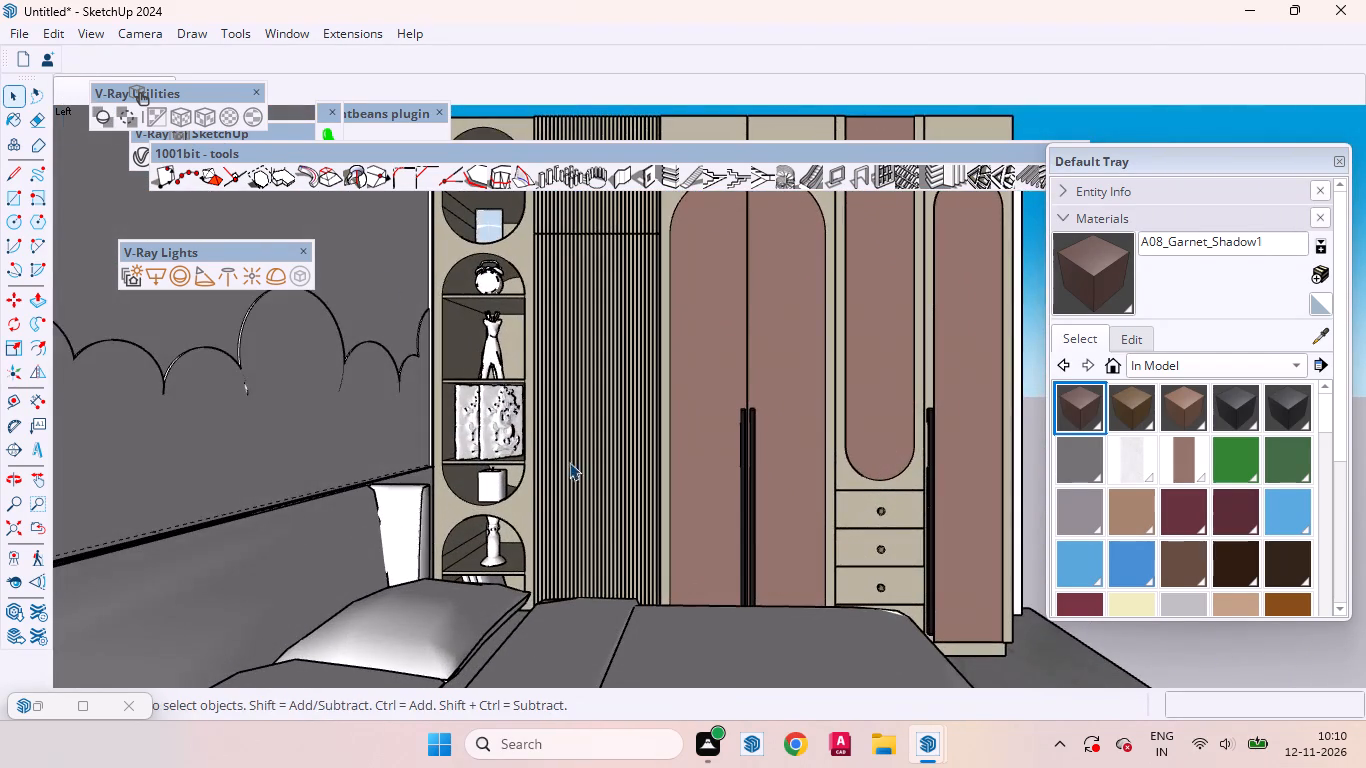
scroll(592, 488, down, 4)
middle_drag(609, 481, 169, 654)
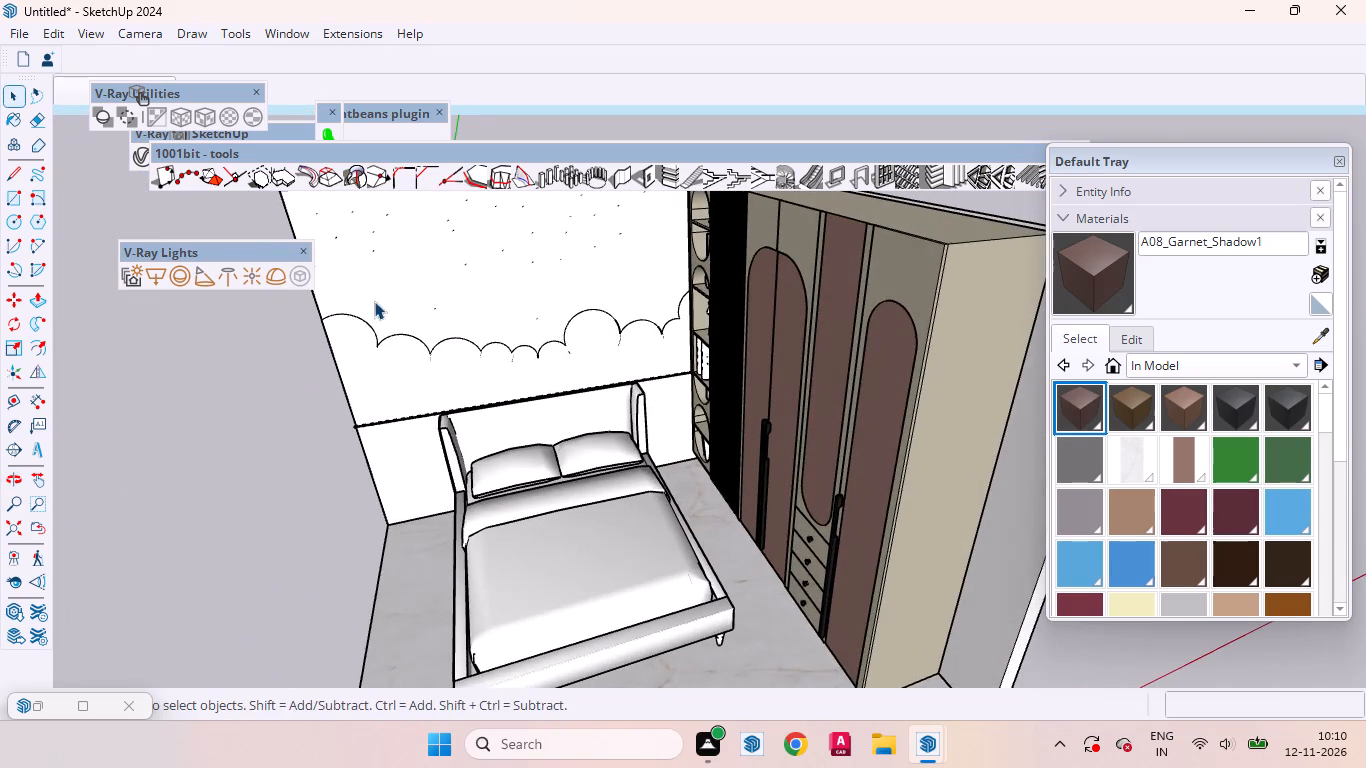
scroll(386, 284, up, 1)
scroll(405, 250, up, 20)
scroll(405, 250, up, 5)
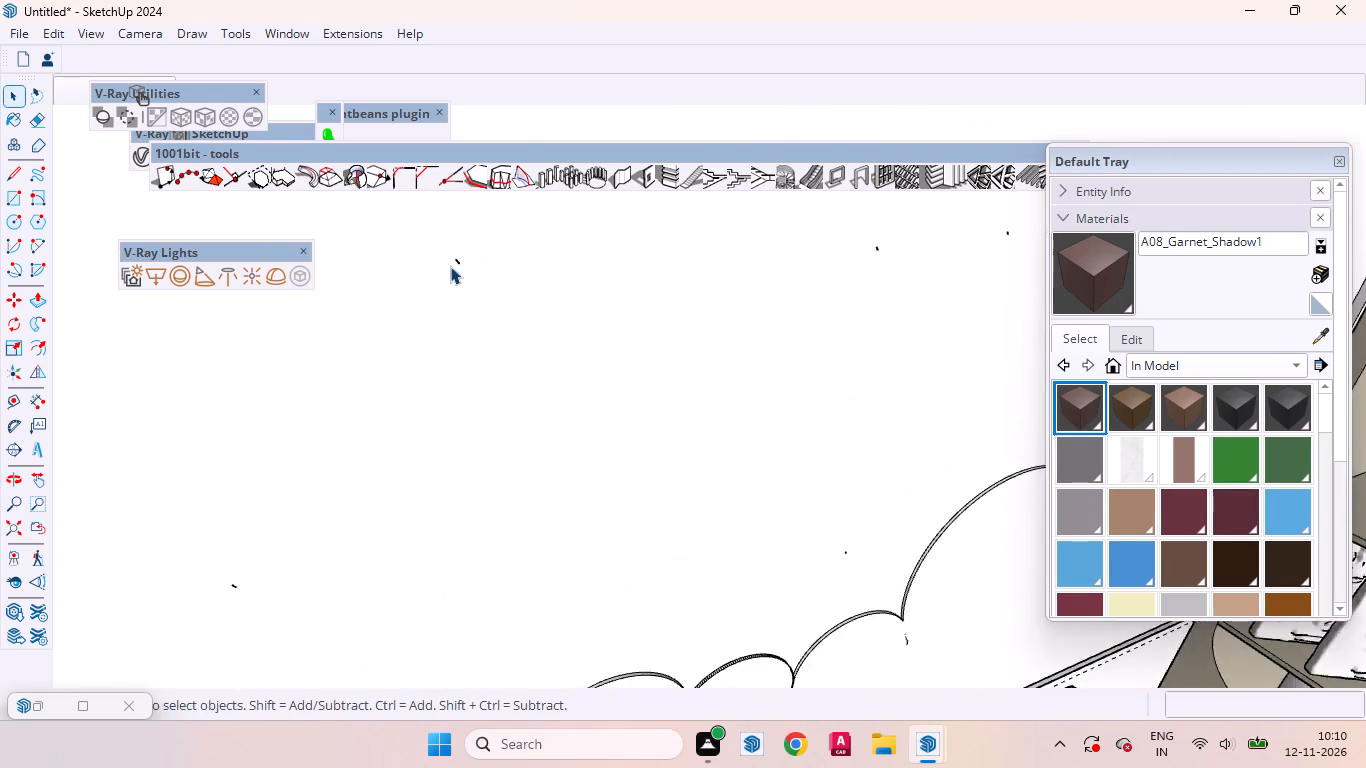
scroll(450, 266, up, 9)
scroll(461, 317, down, 20)
scroll(461, 317, down, 1)
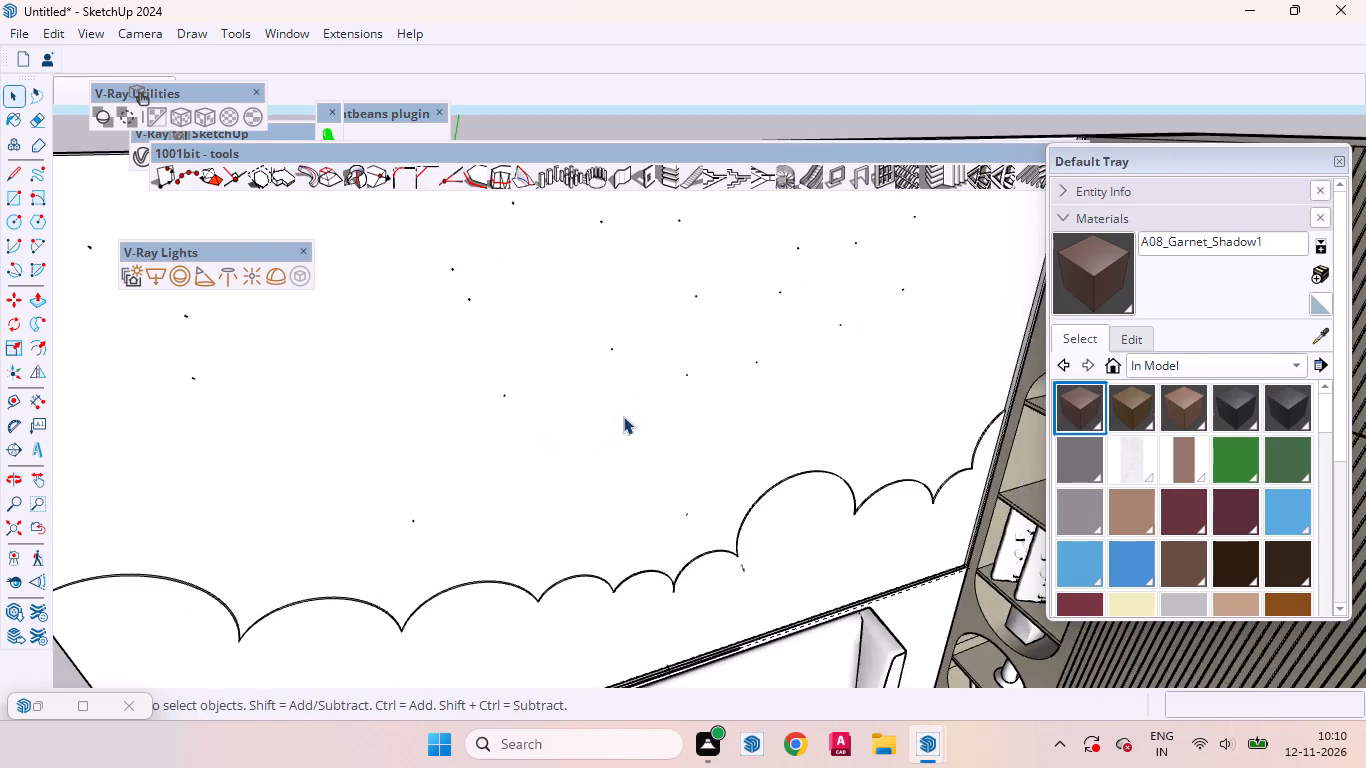
scroll(623, 416, down, 9)
click(363, 479)
middle_drag(461, 485, 413, 374)
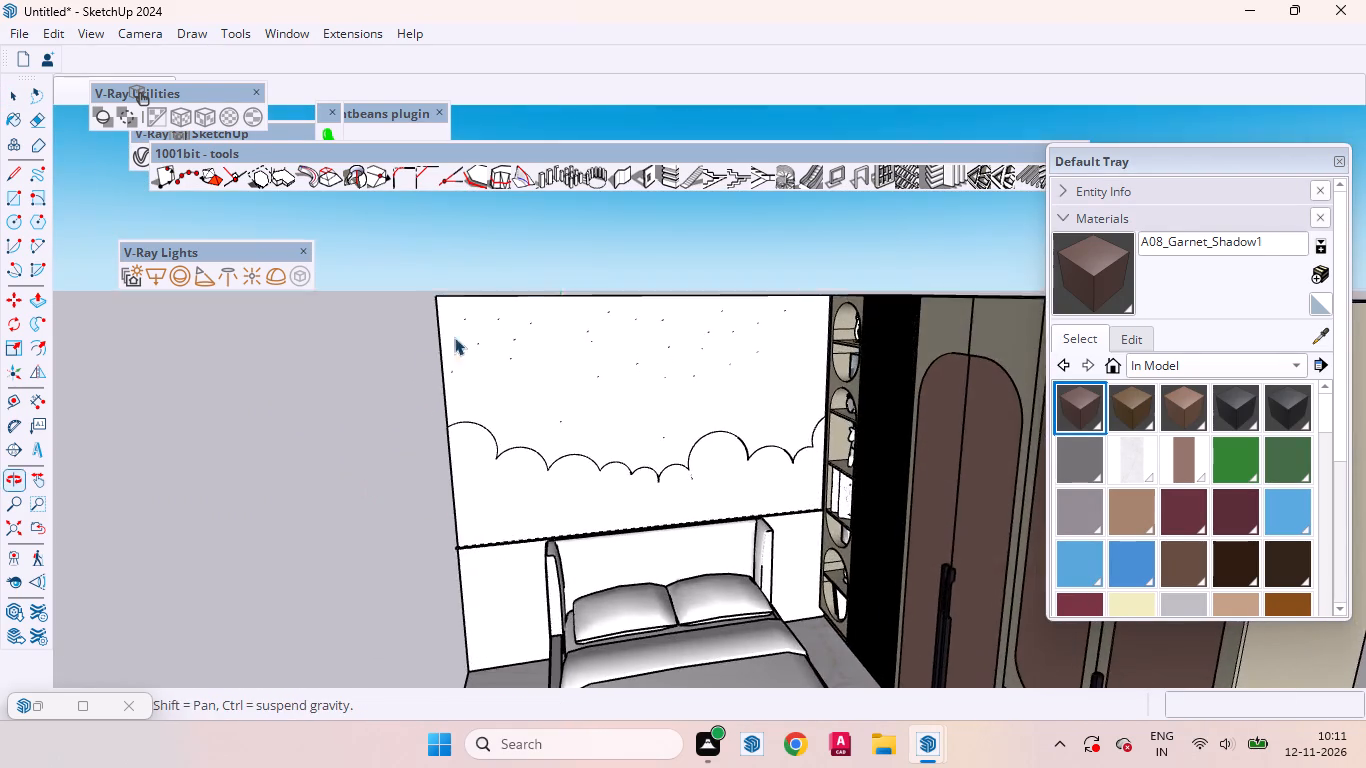
scroll(555, 328, up, 3)
click(537, 391)
drag(408, 302, 791, 427)
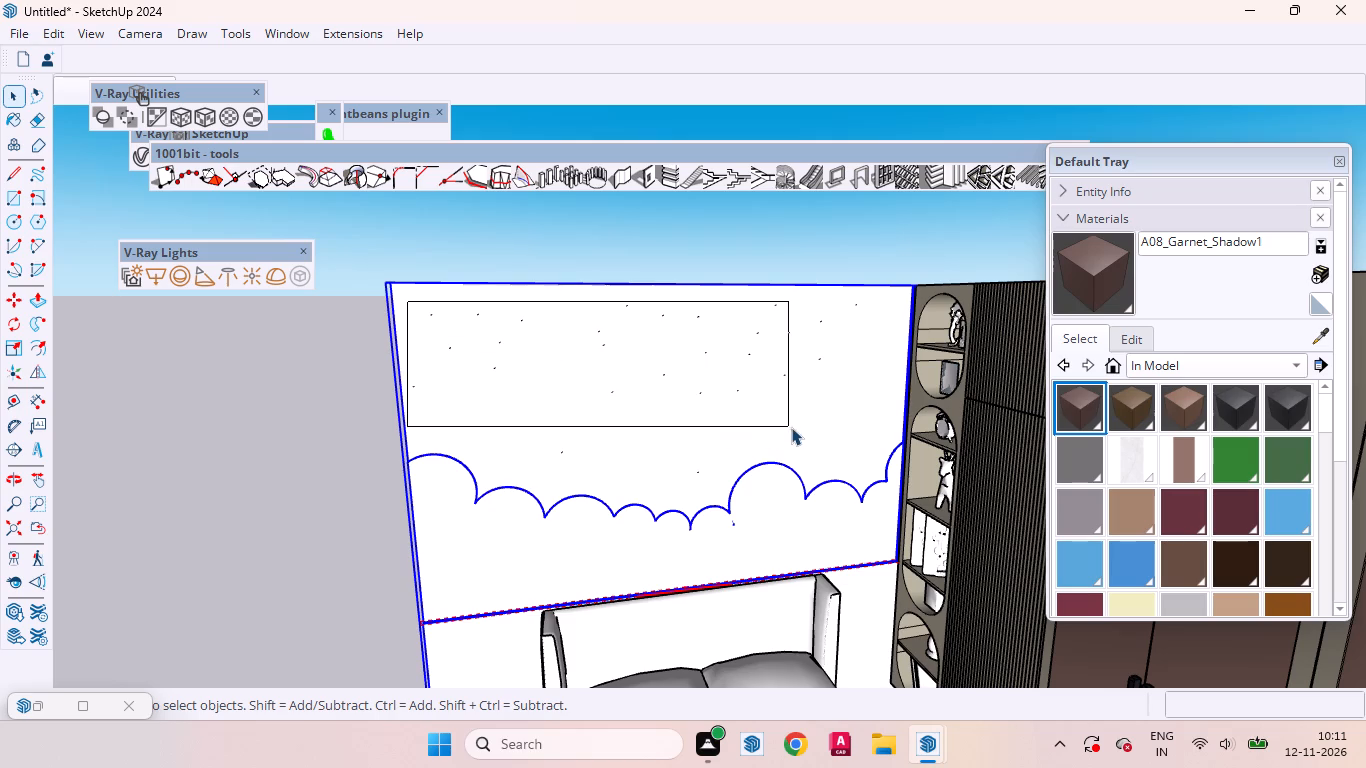
drag(791, 427, 792, 427)
key(Delete)
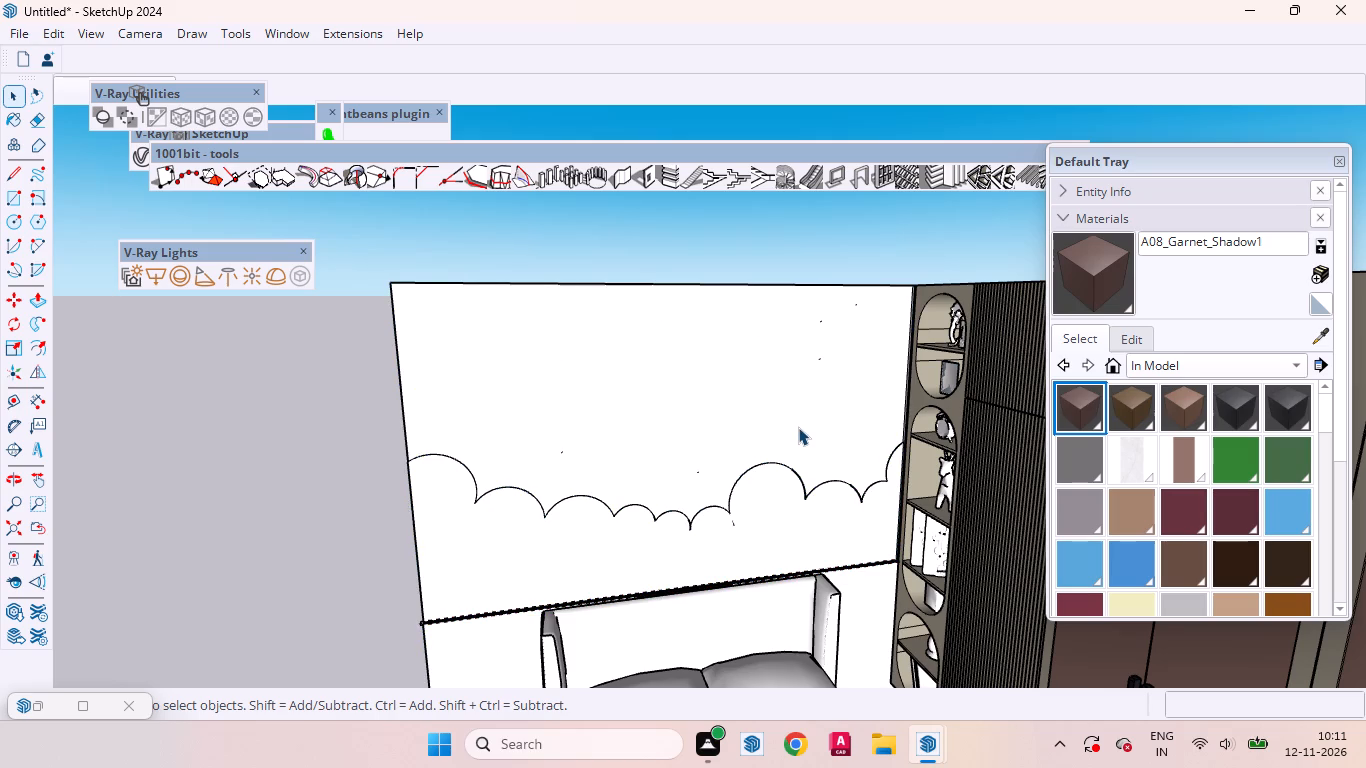
Delete the leftover small stars just above the cloud outline and near the open shelf side of the wall.
scroll(726, 544, up, 4)
drag(423, 347, 744, 461)
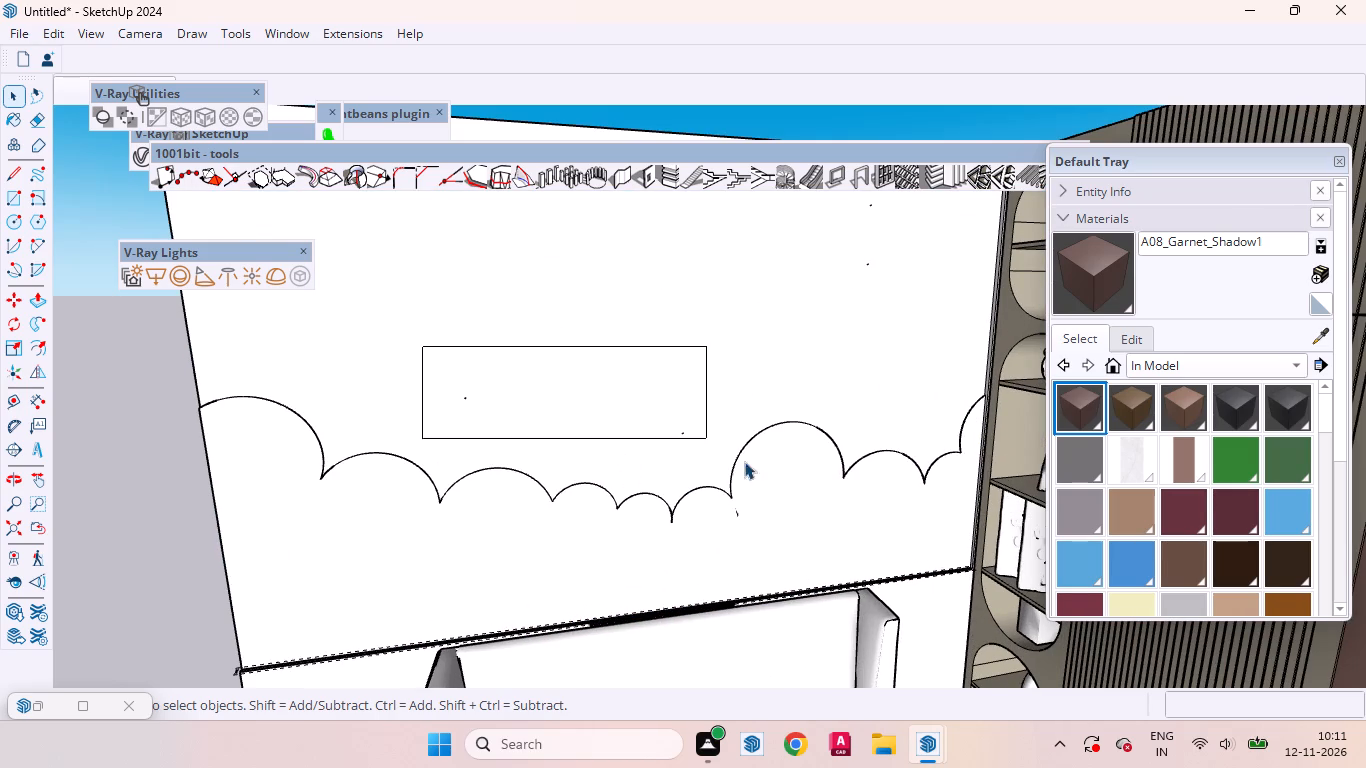
drag(744, 461, 856, 571)
key(Delete)
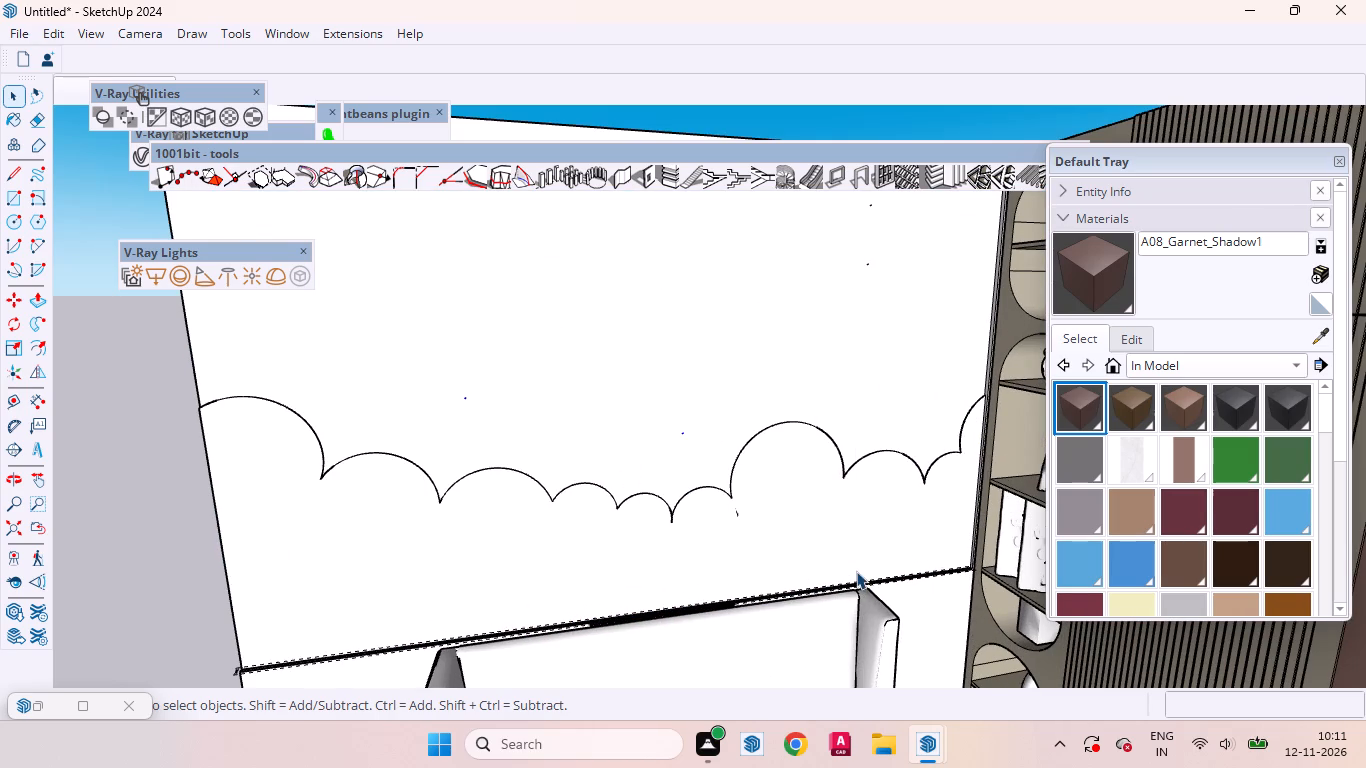
scroll(658, 583, down, 5)
drag(737, 307, 796, 360)
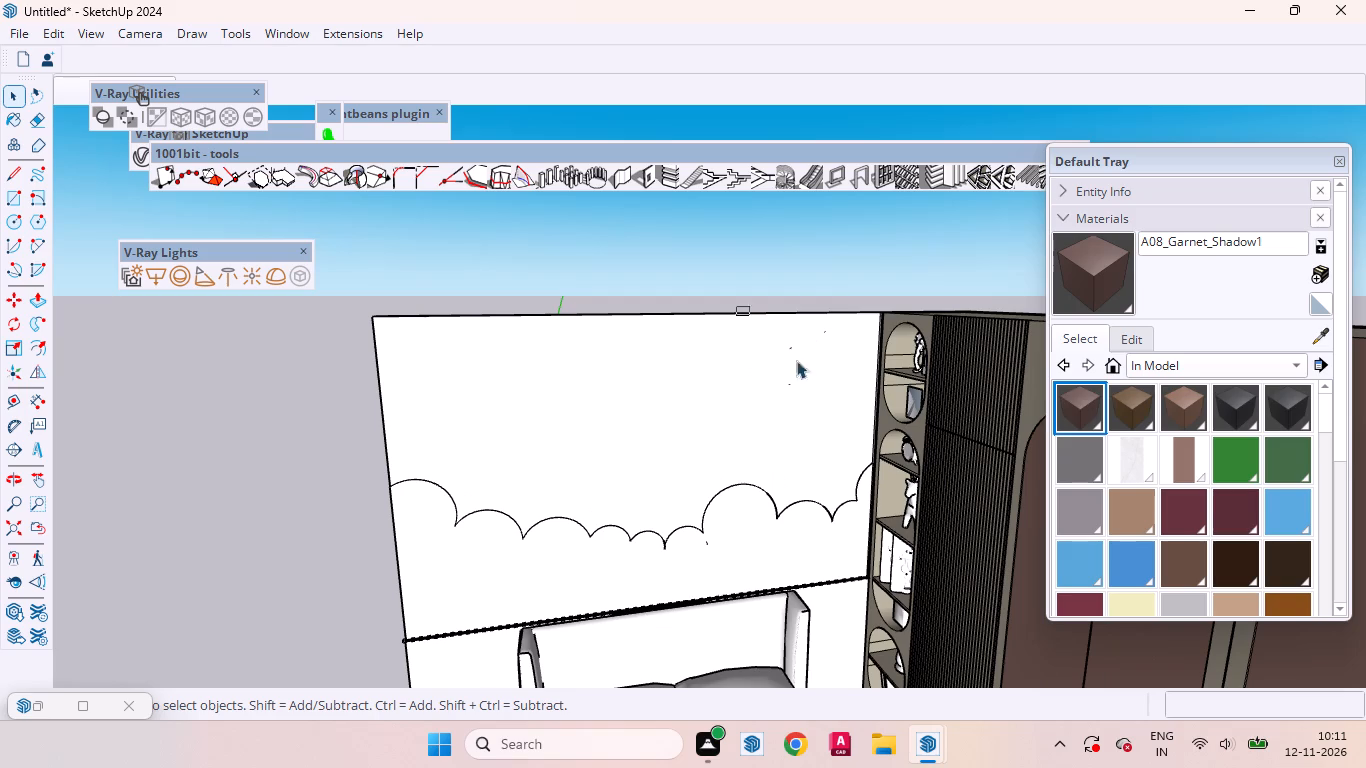
drag(796, 360, 910, 434)
key(Delete)
From Scene 1, open the wall panel group and erase all edges of the small star below the cloud outline.
click(61, 93)
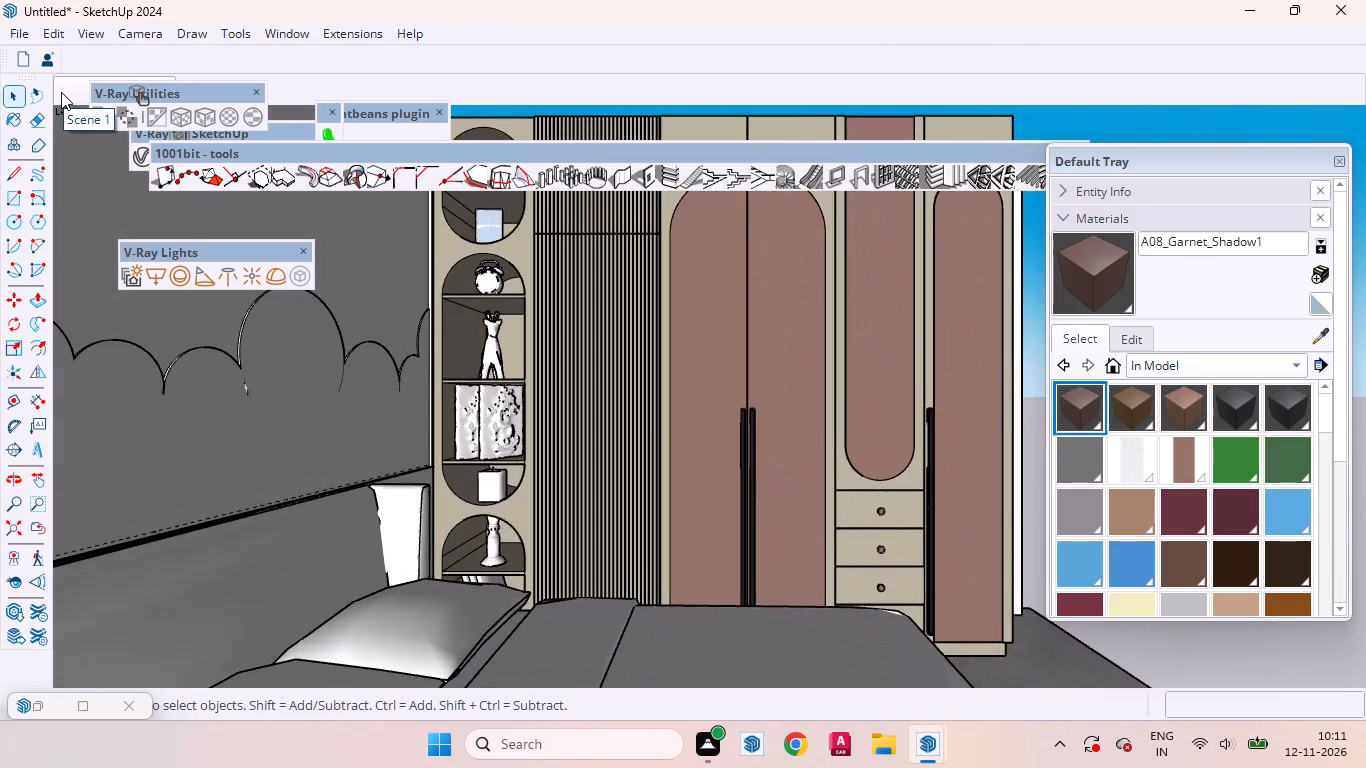
scroll(251, 383, up, 5)
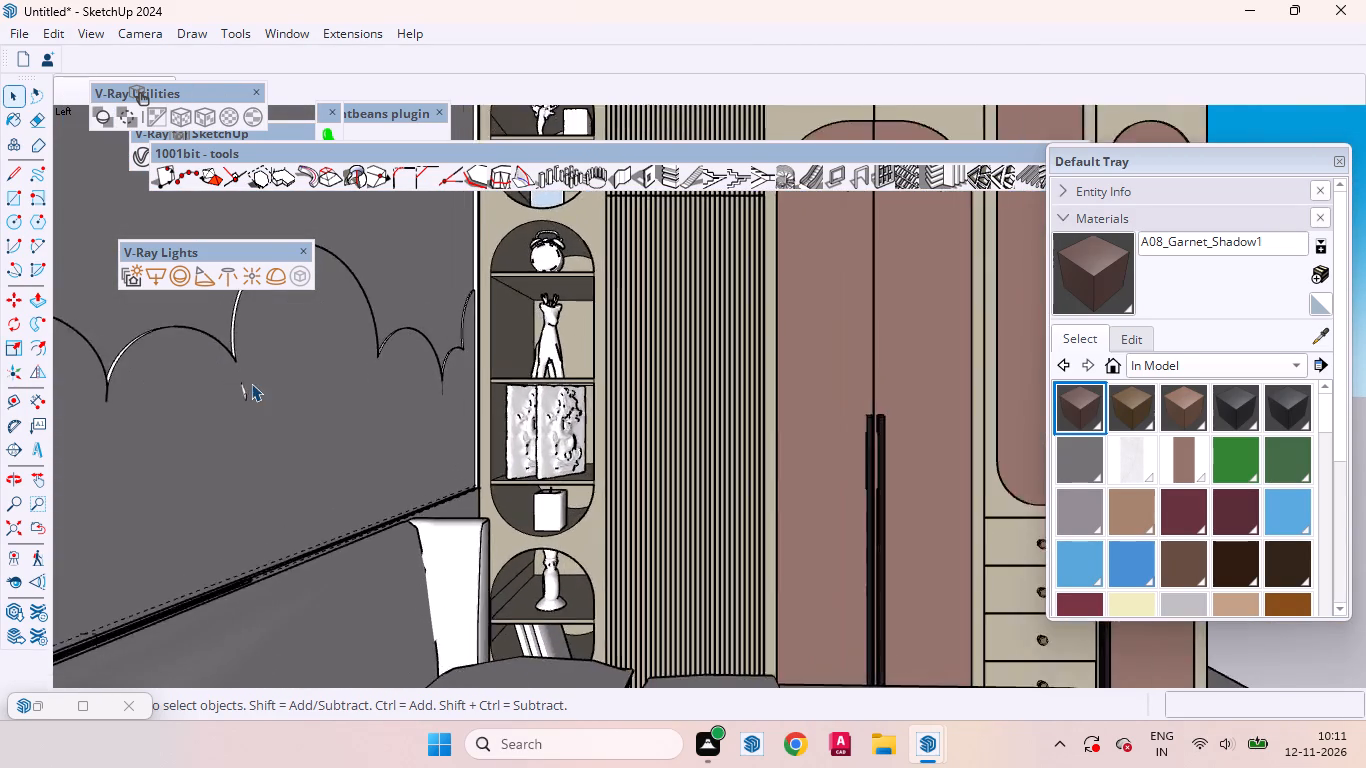
scroll(251, 383, up, 15)
scroll(236, 404, up, 10)
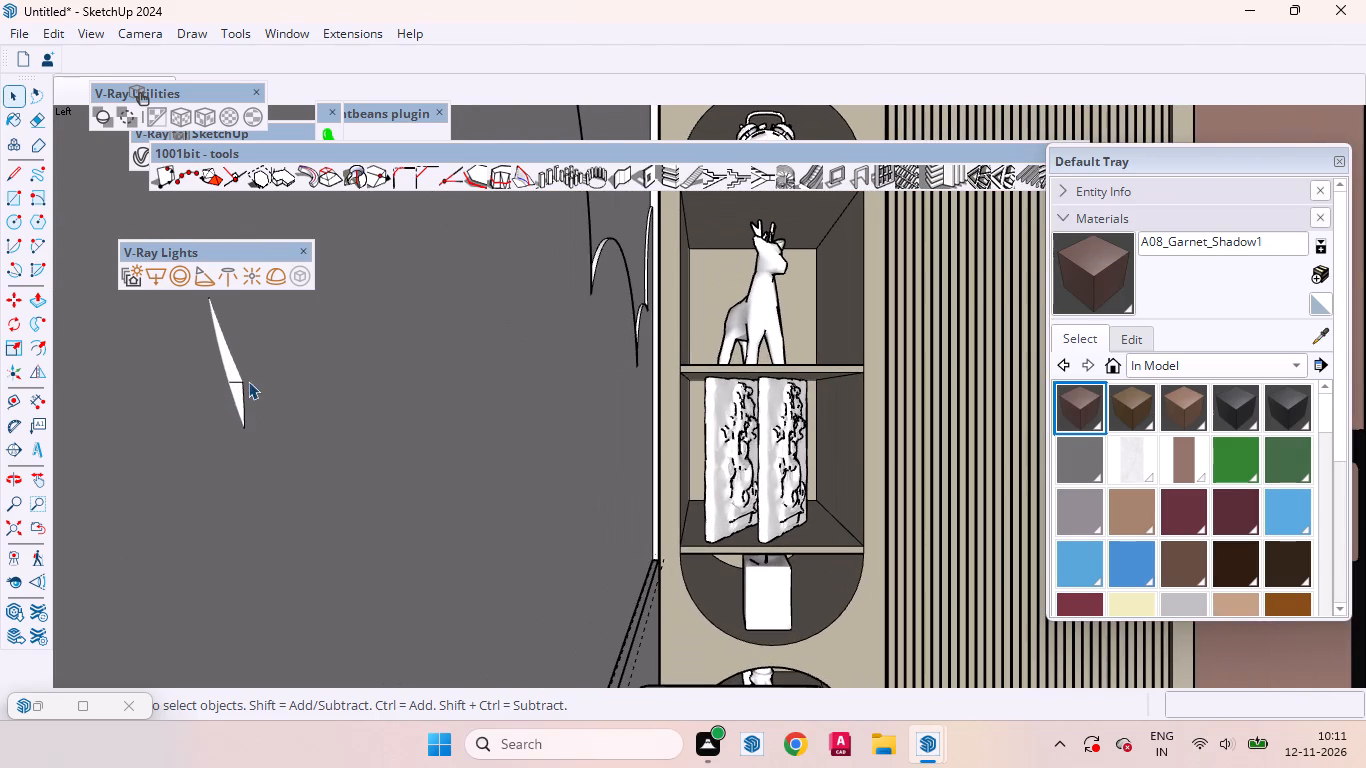
click(243, 390)
double_click(243, 390)
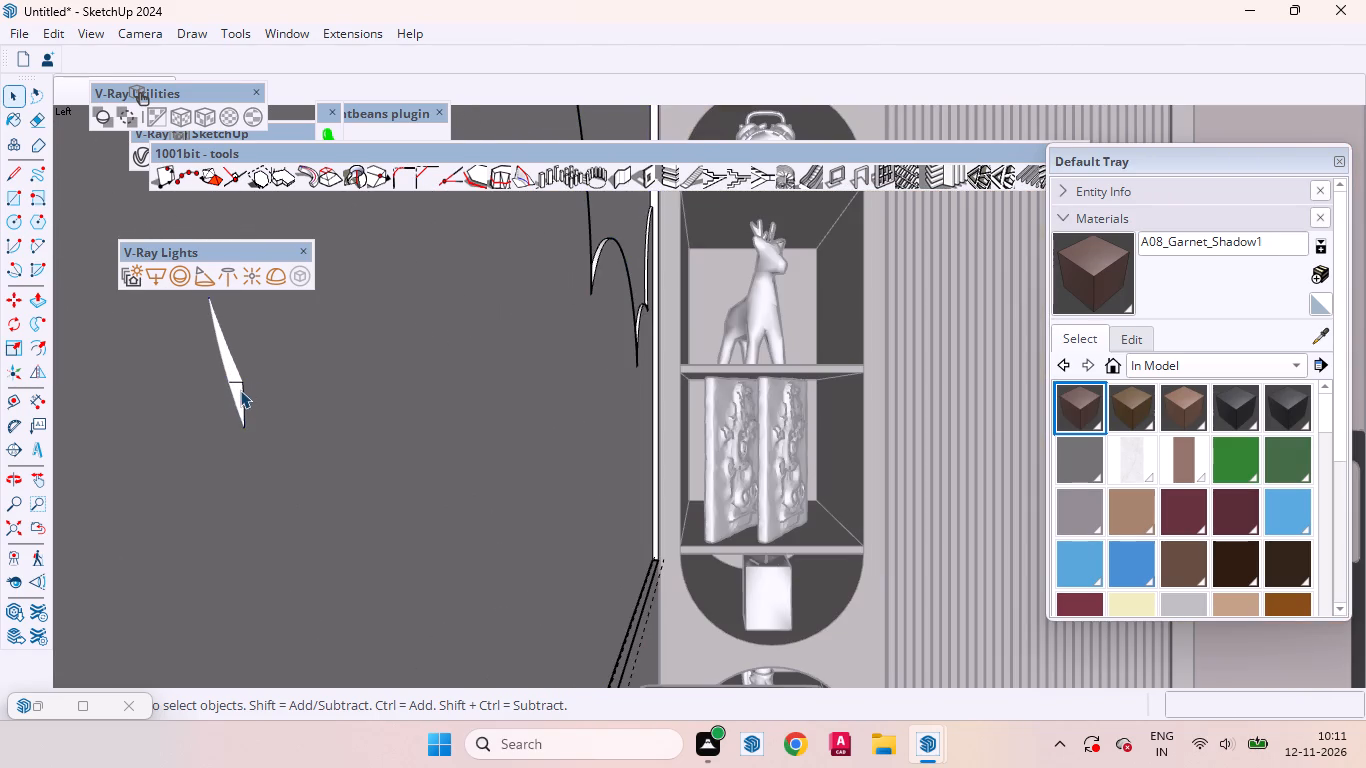
click(240, 390)
click(239, 382)
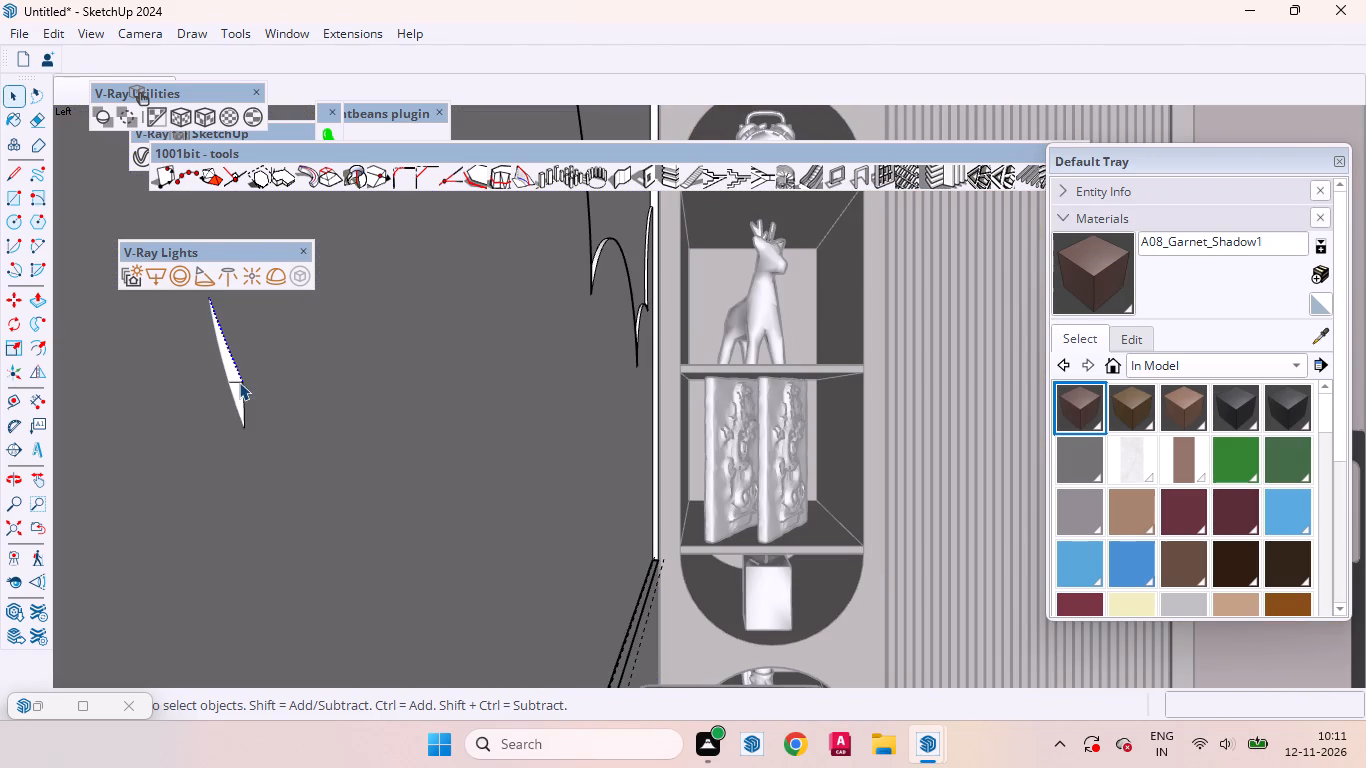
right_click(239, 382)
click(303, 47)
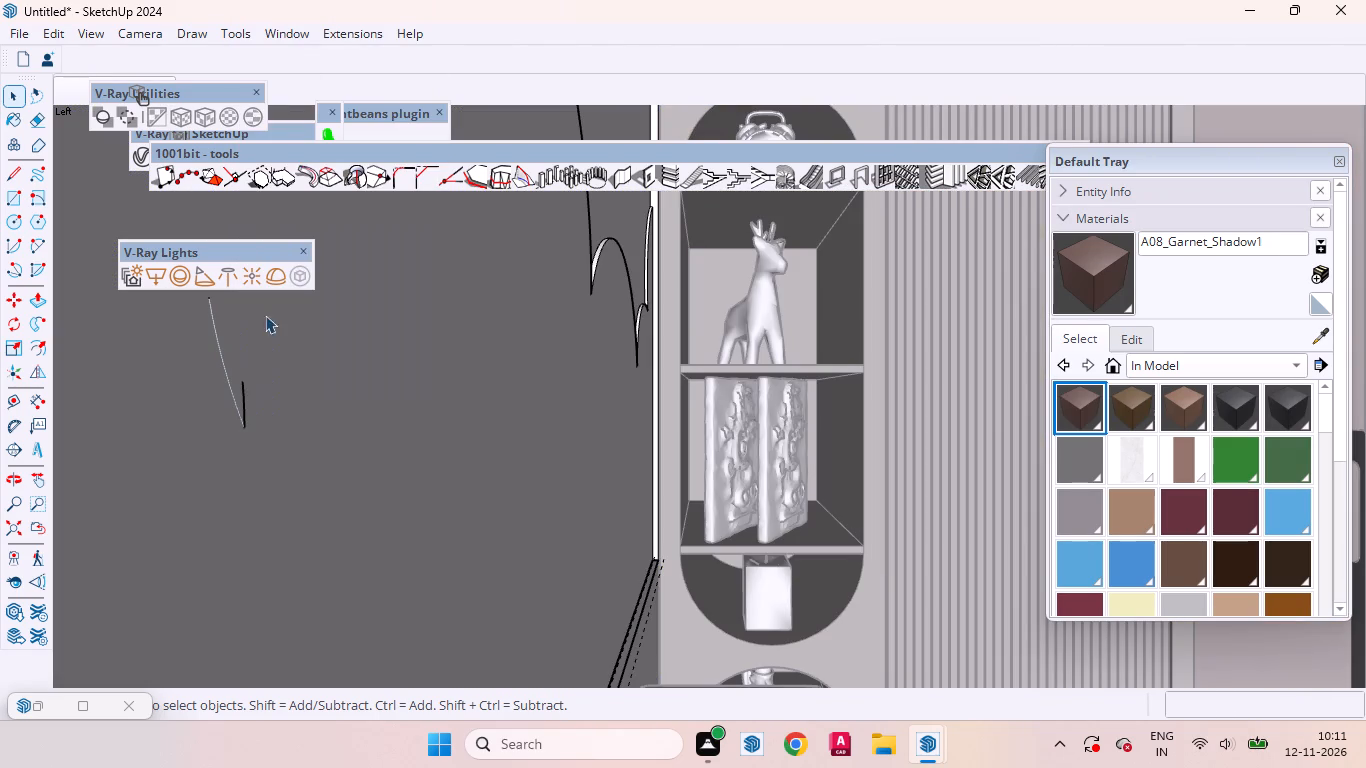
click(246, 389)
right_click(246, 389)
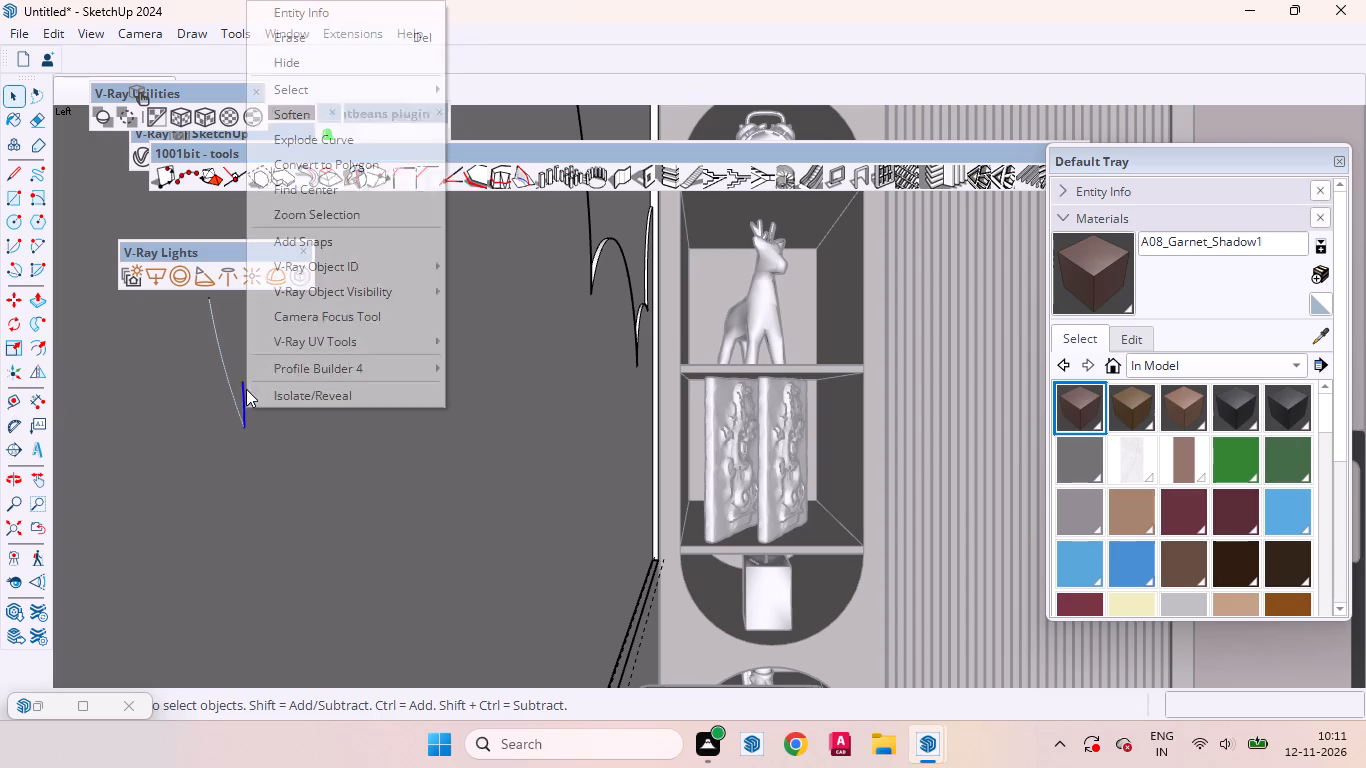
click(307, 35)
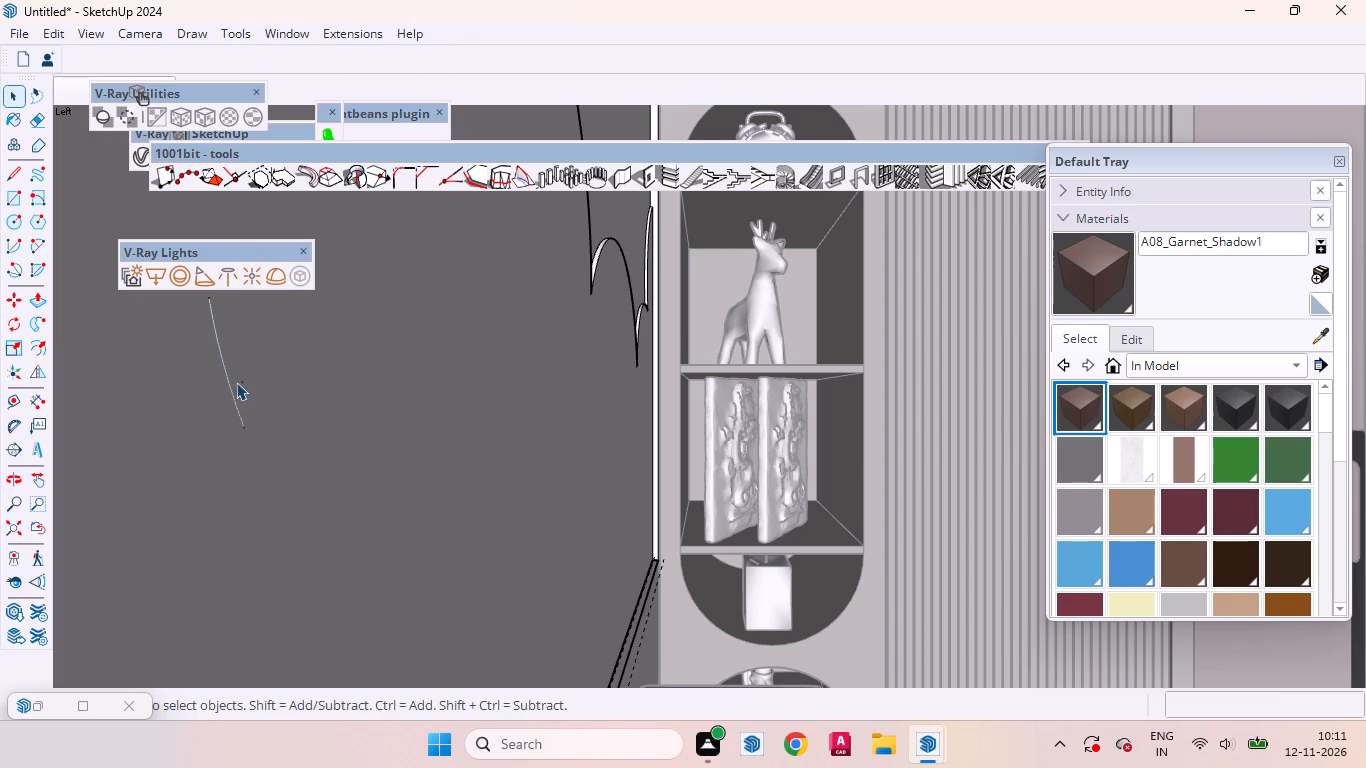
middle_drag(236, 382, 307, 386)
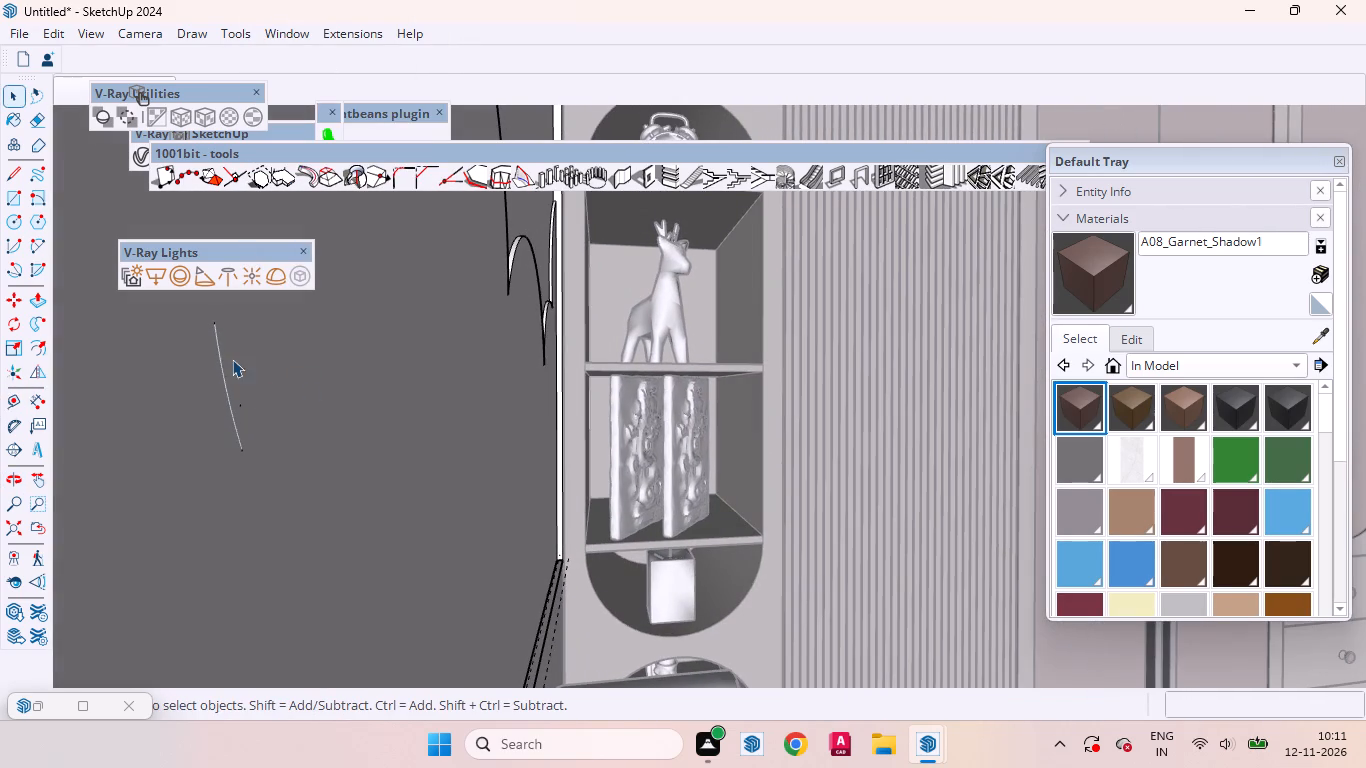
drag(188, 312, 327, 500)
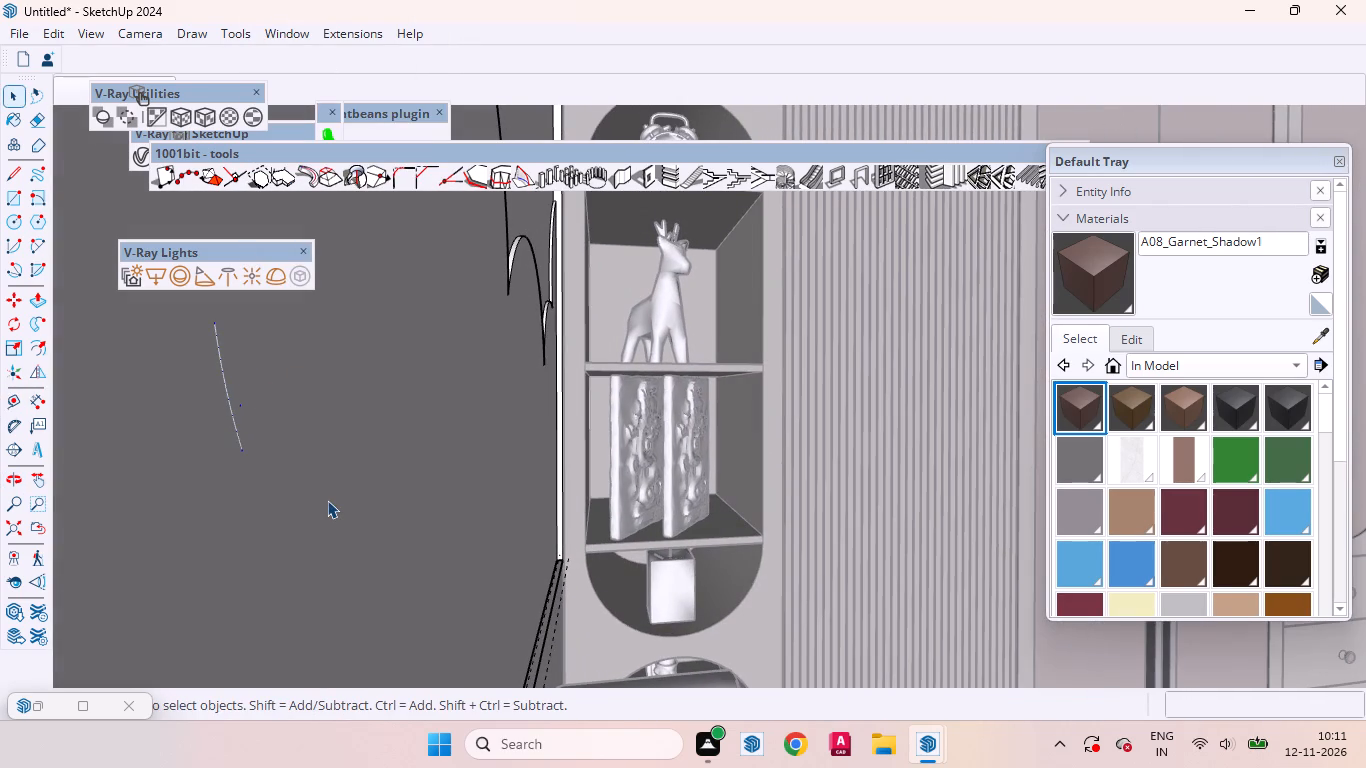
key(Delete)
scroll(366, 484, down, 13)
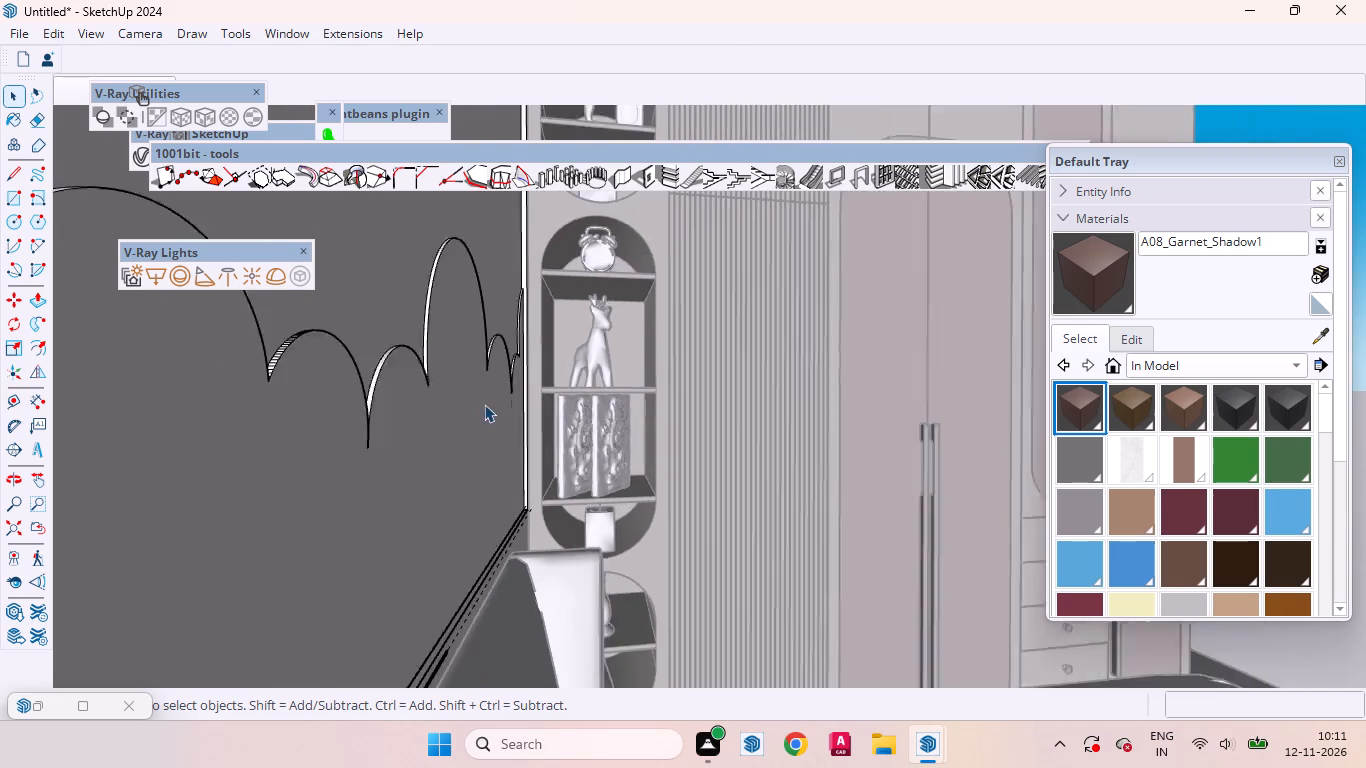
scroll(484, 404, down, 17)
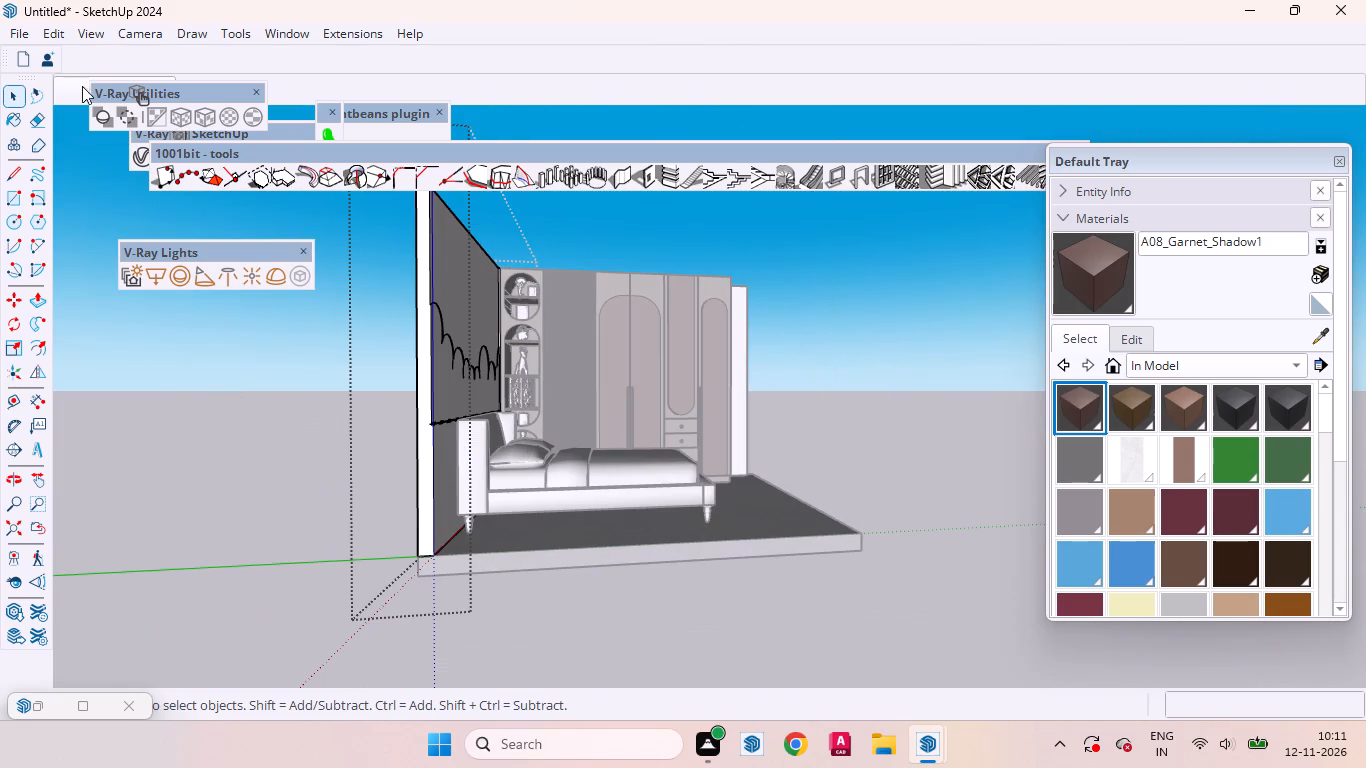
Close the wall panel group and restore the Scene 1 view.
drag(153, 544, 157, 508)
click(209, 767)
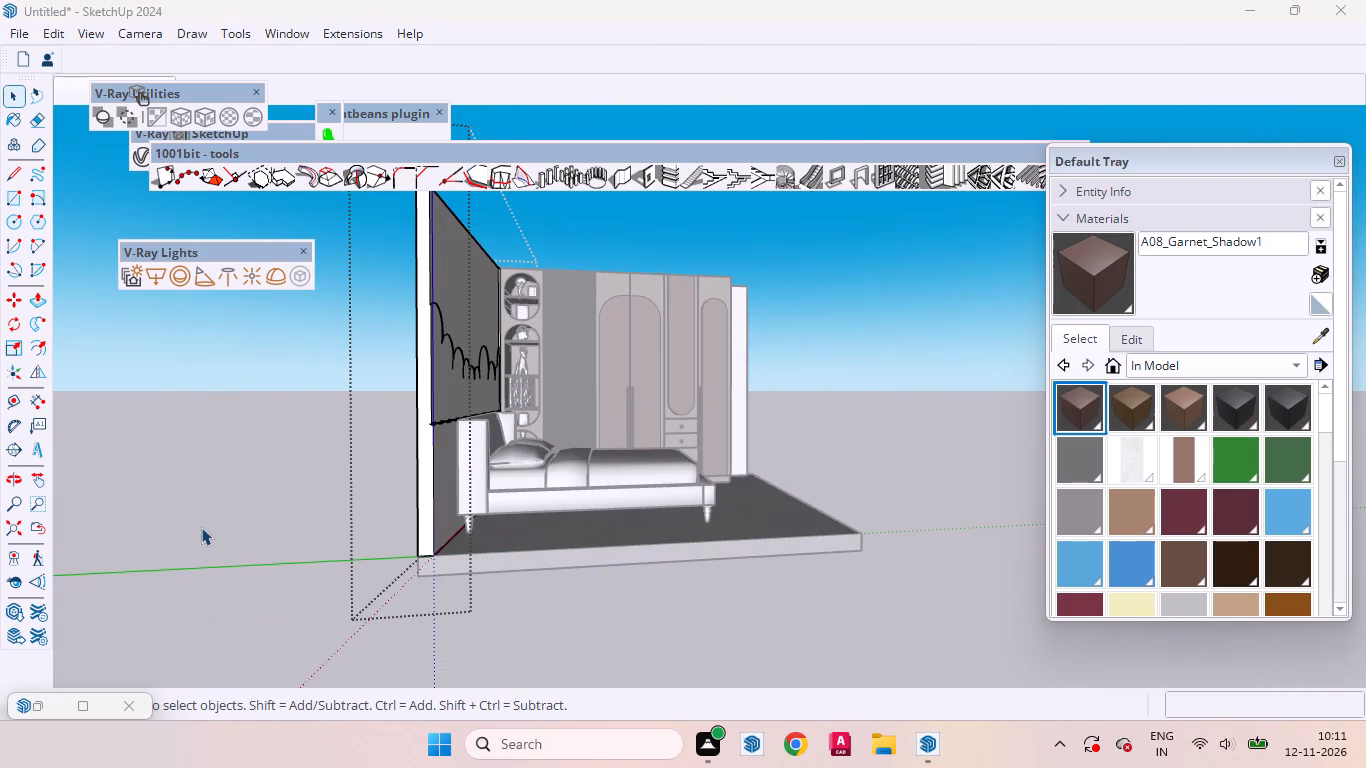
double_click(201, 527)
click(67, 90)
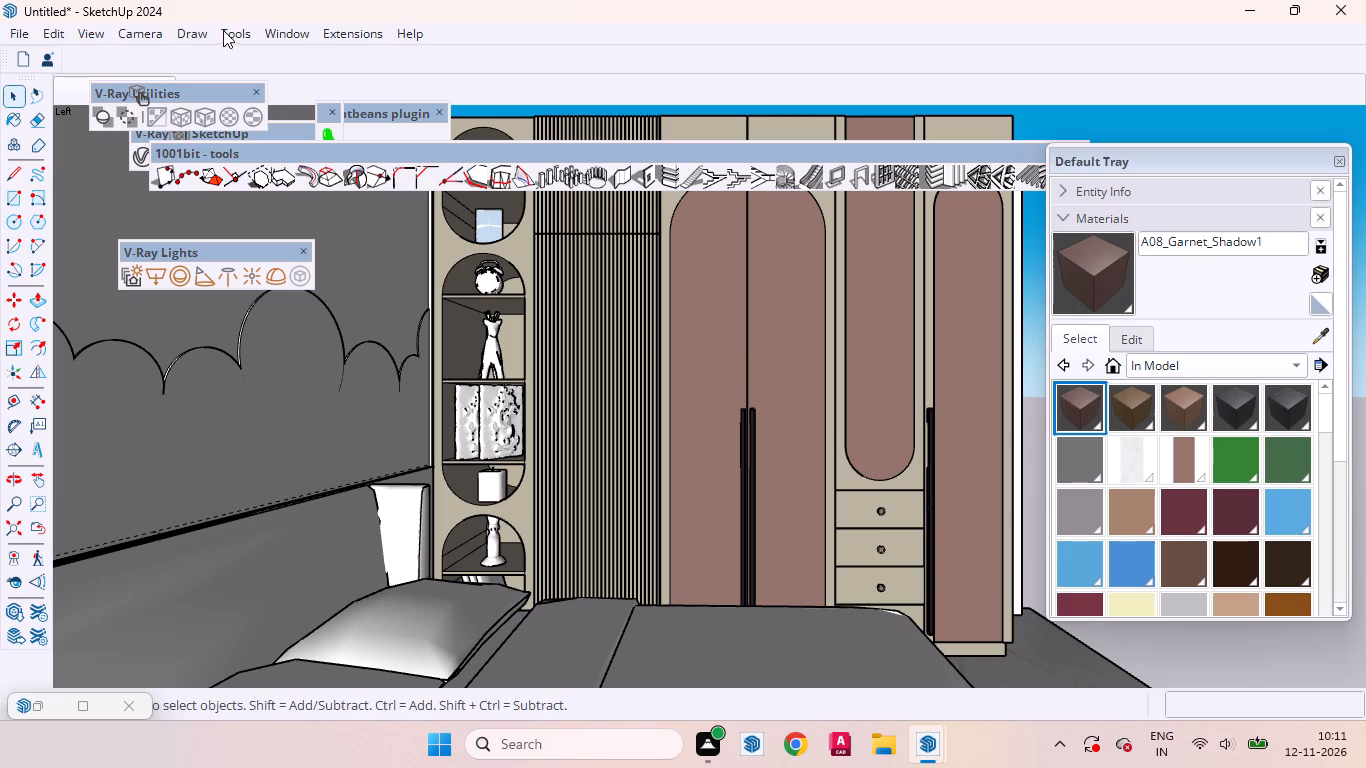
Search 3D Warehouse for "rocket" models.
click(281, 33)
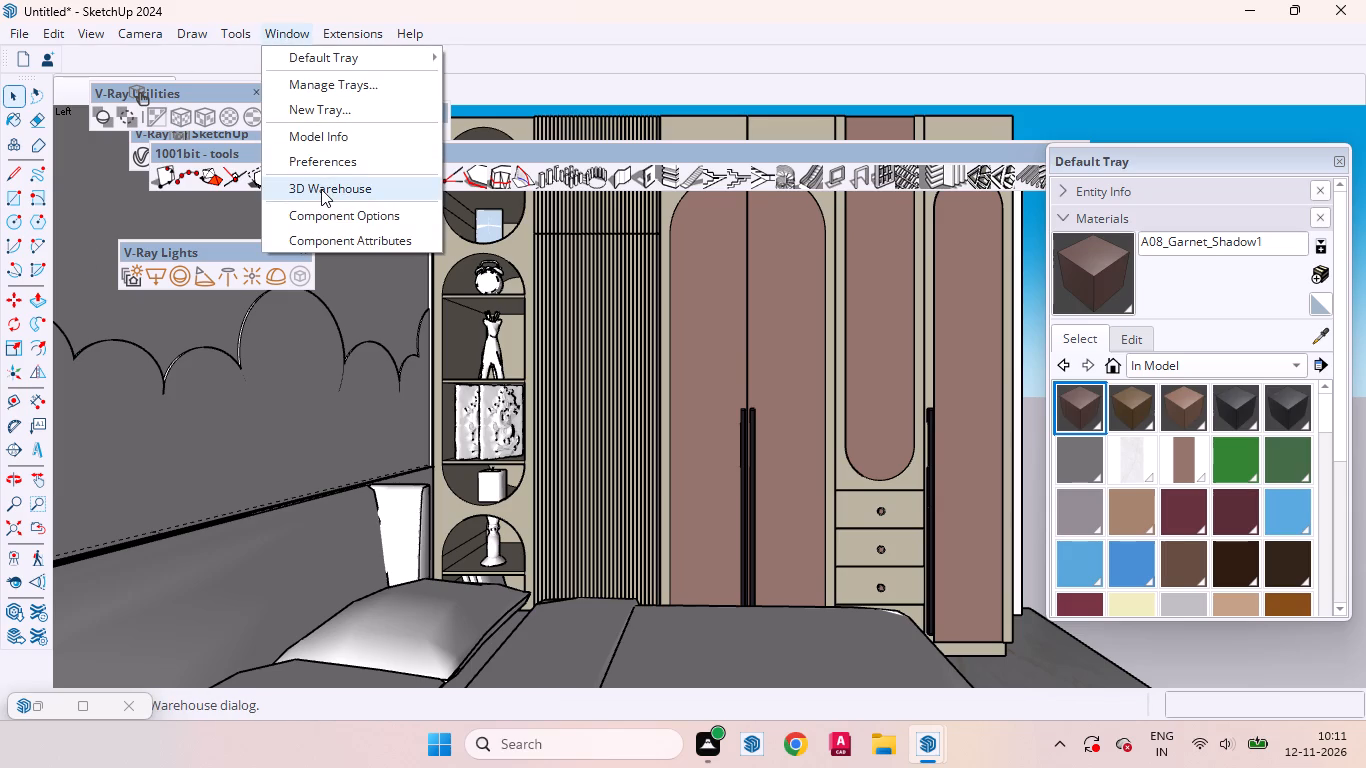
click(321, 189)
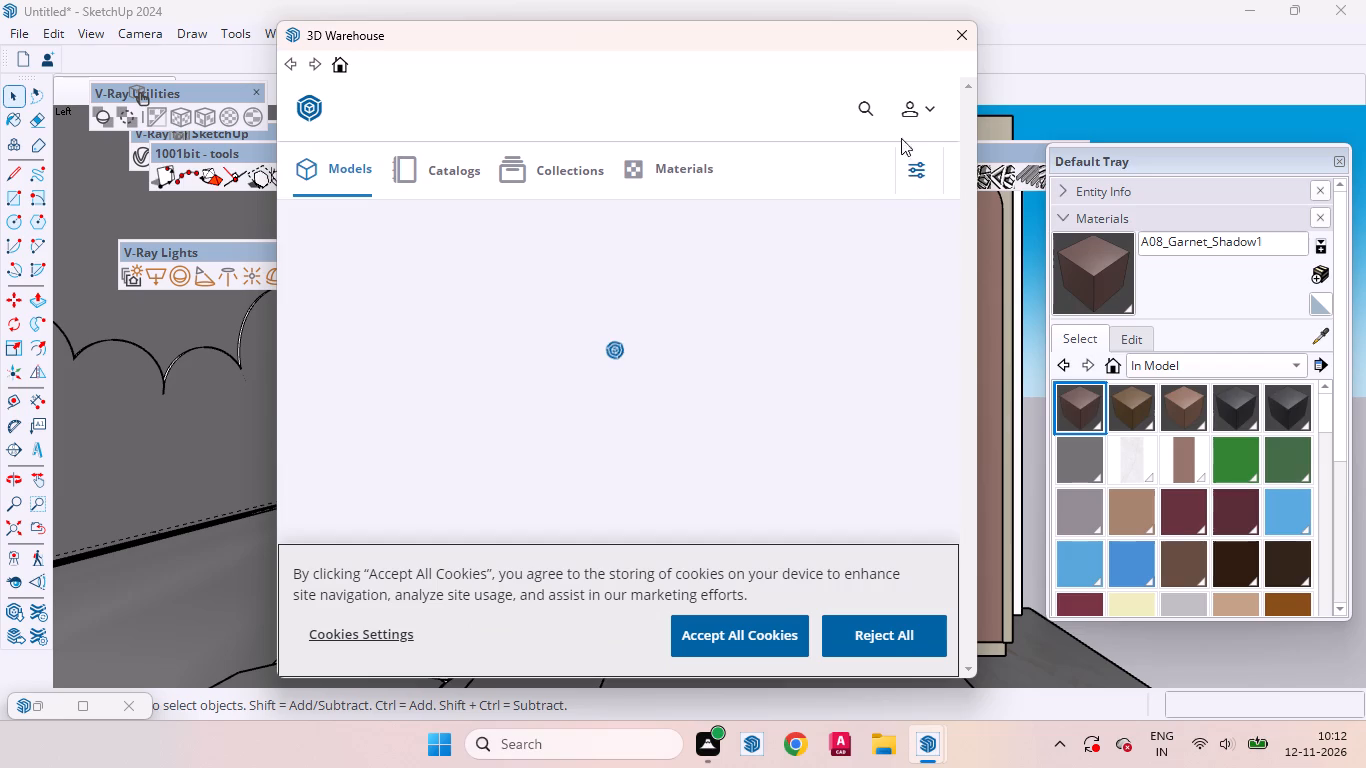
click(865, 111)
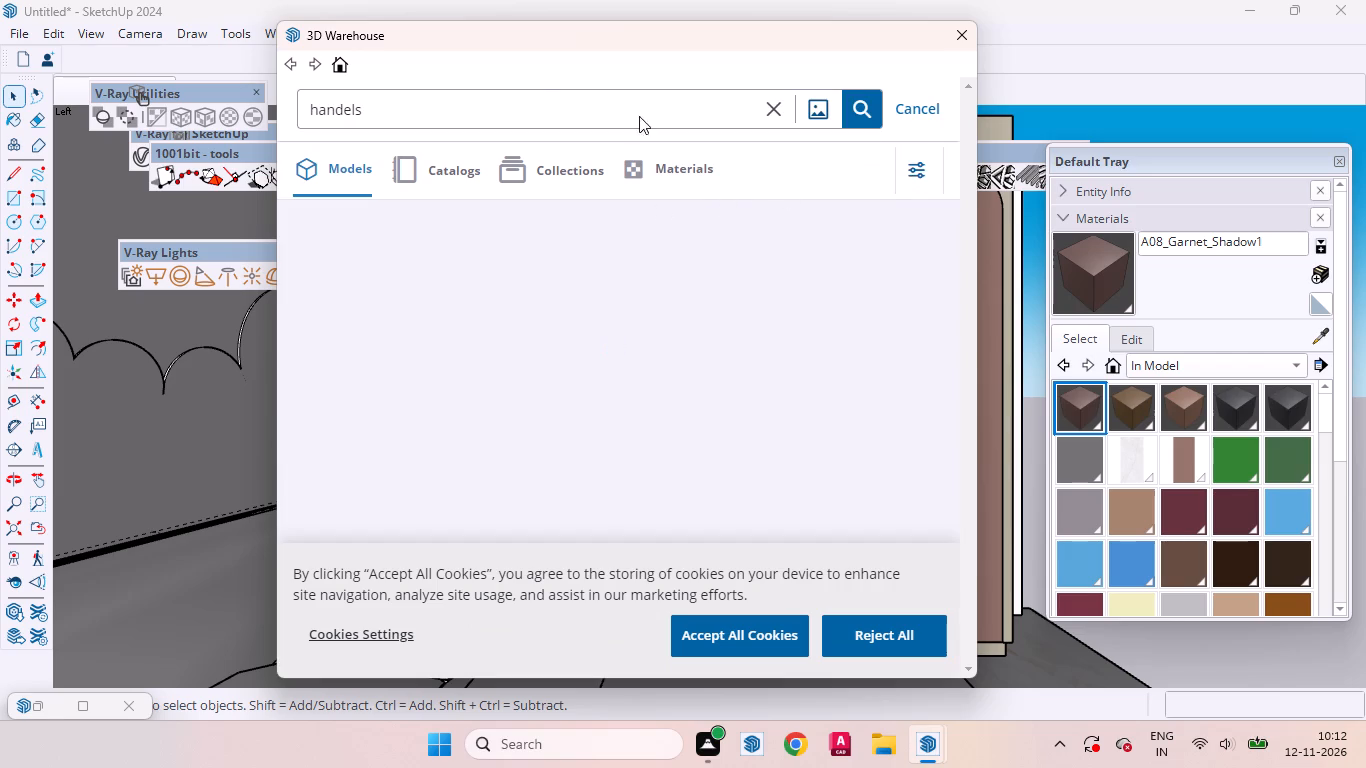
drag(377, 113, 306, 111)
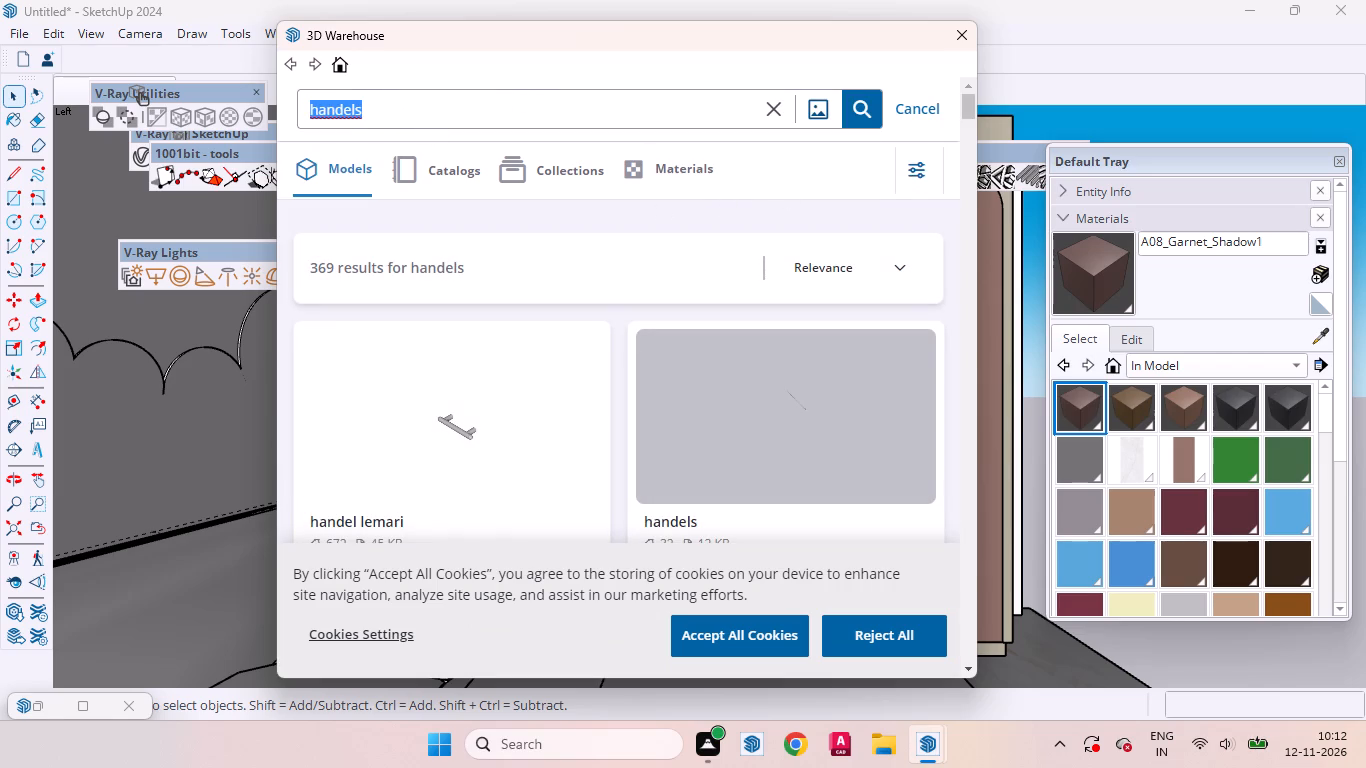
key(BackSpace)
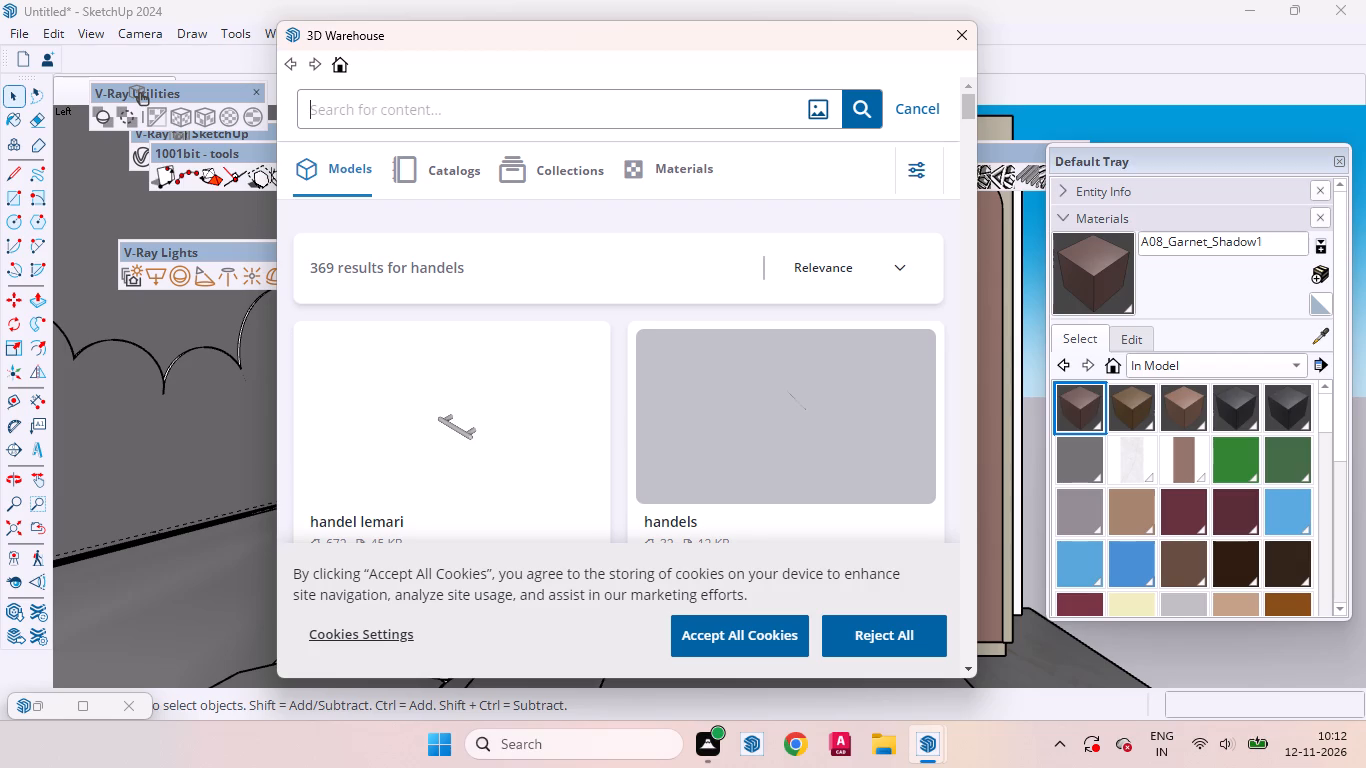
text(roc)
key(space)
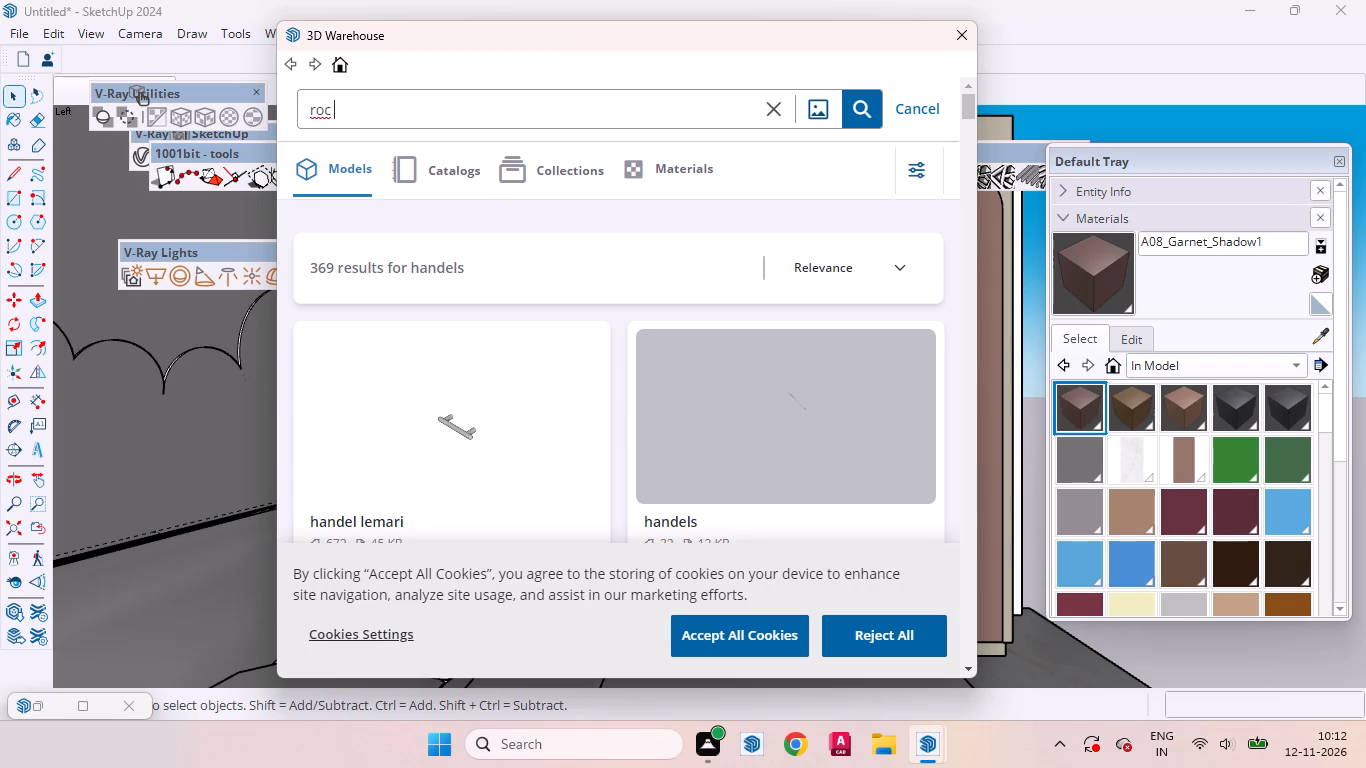
key(BackSpace)
key(BackSpace)
key(BackSpace)
key(BackSpace)
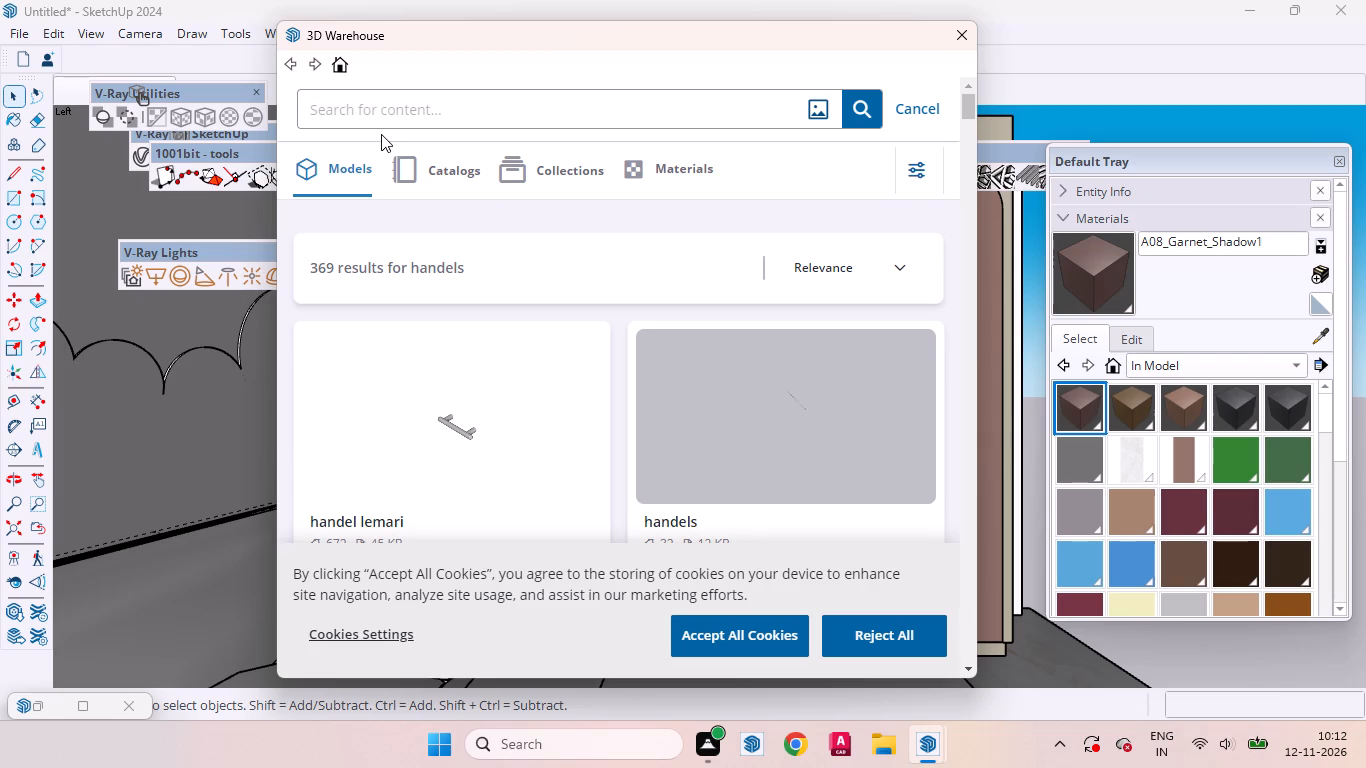
text(roc)
text(ke)
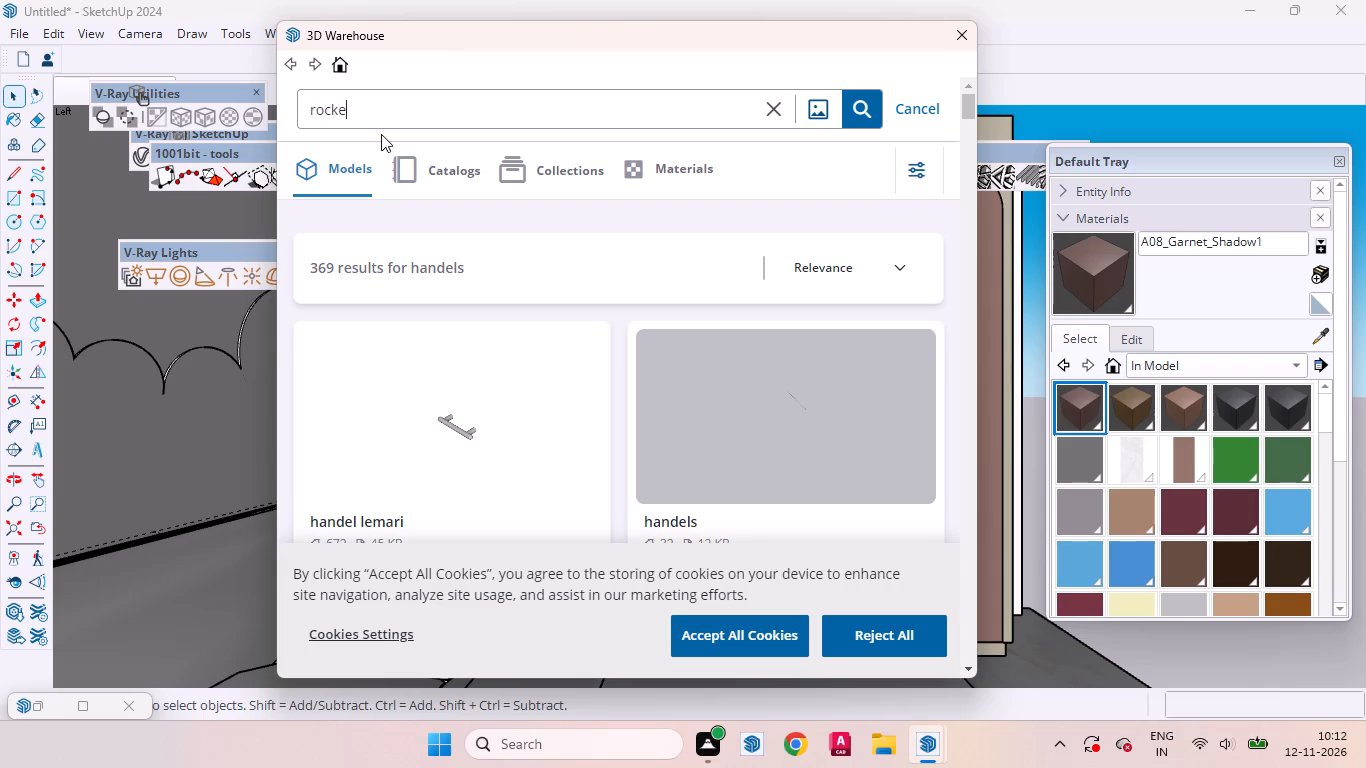
key(k)
key(Return)
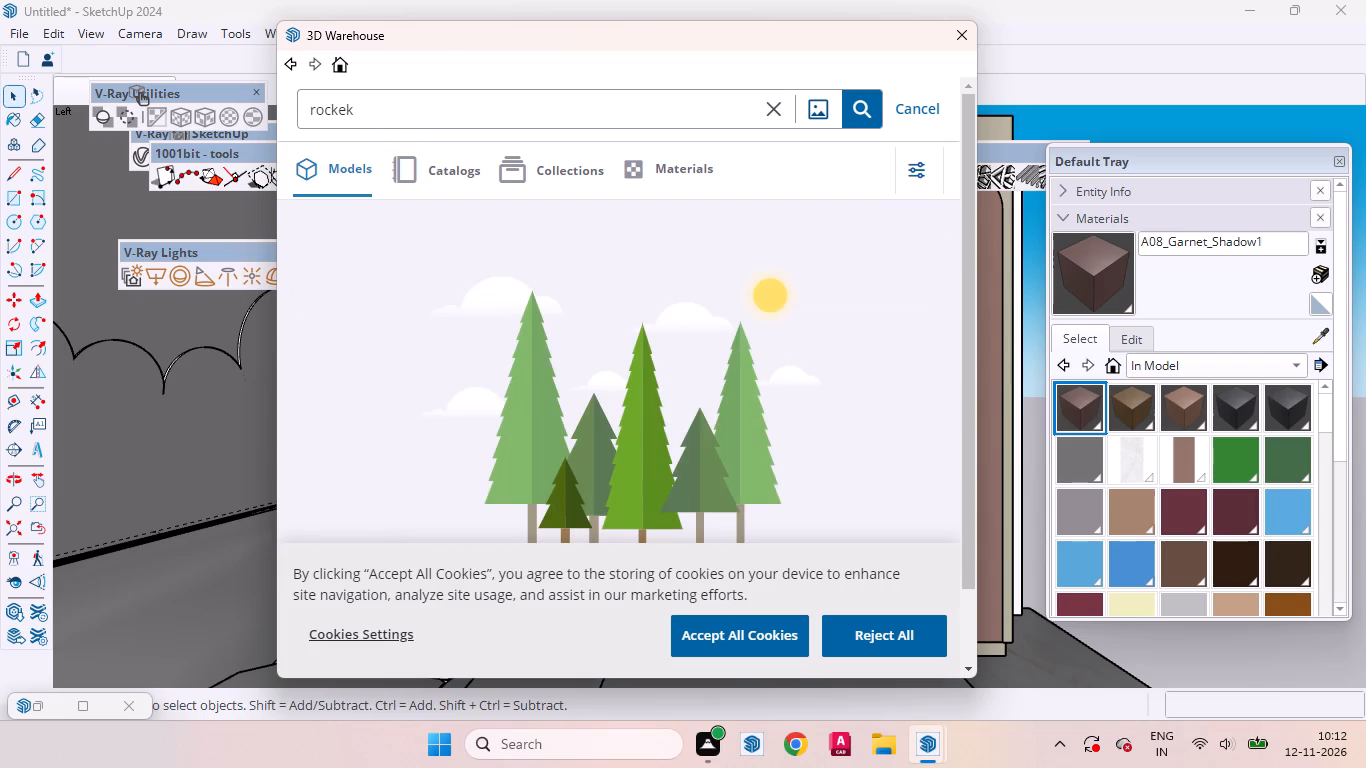
click(379, 110)
key(BackSpace)
key(t)
key(Return)
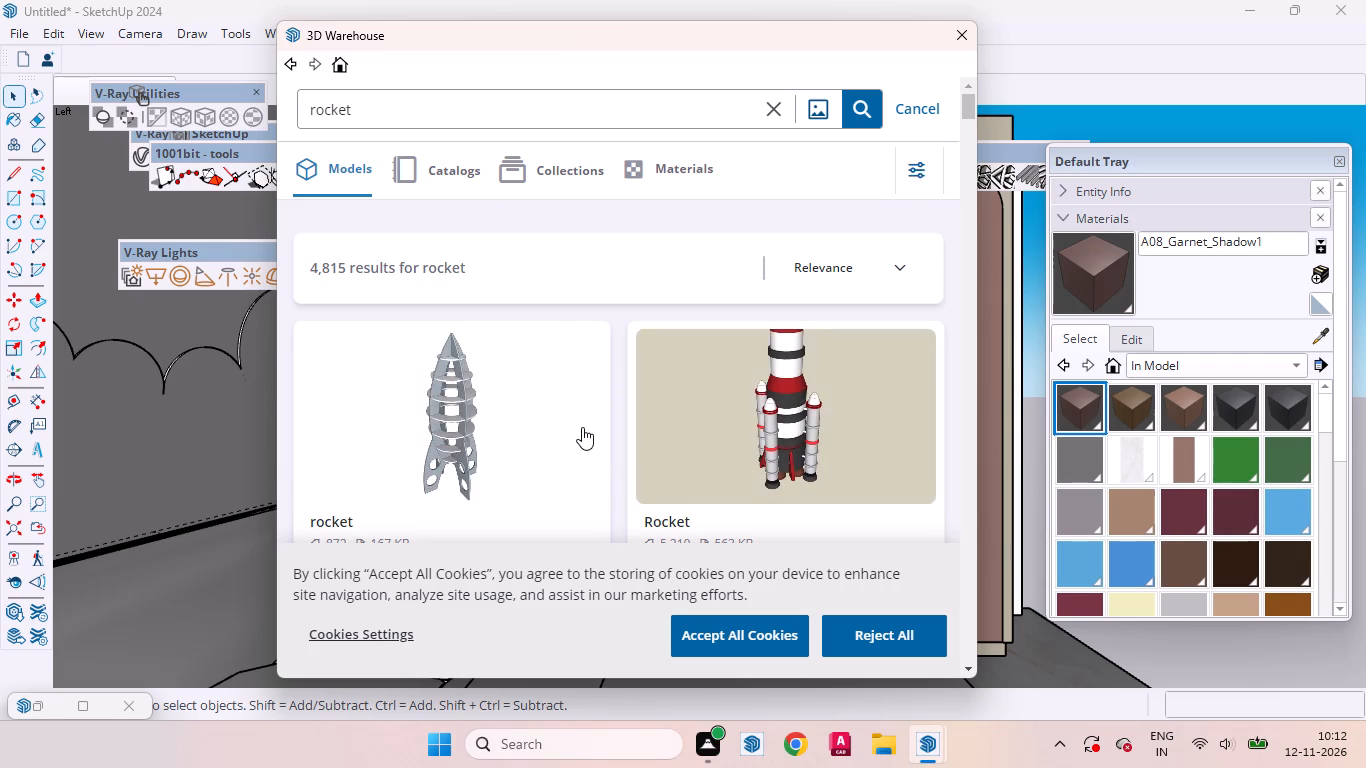
Browse the rocket models, clear the search and close 3D Warehouse without downloading one.
scroll(584, 429, down, 9)
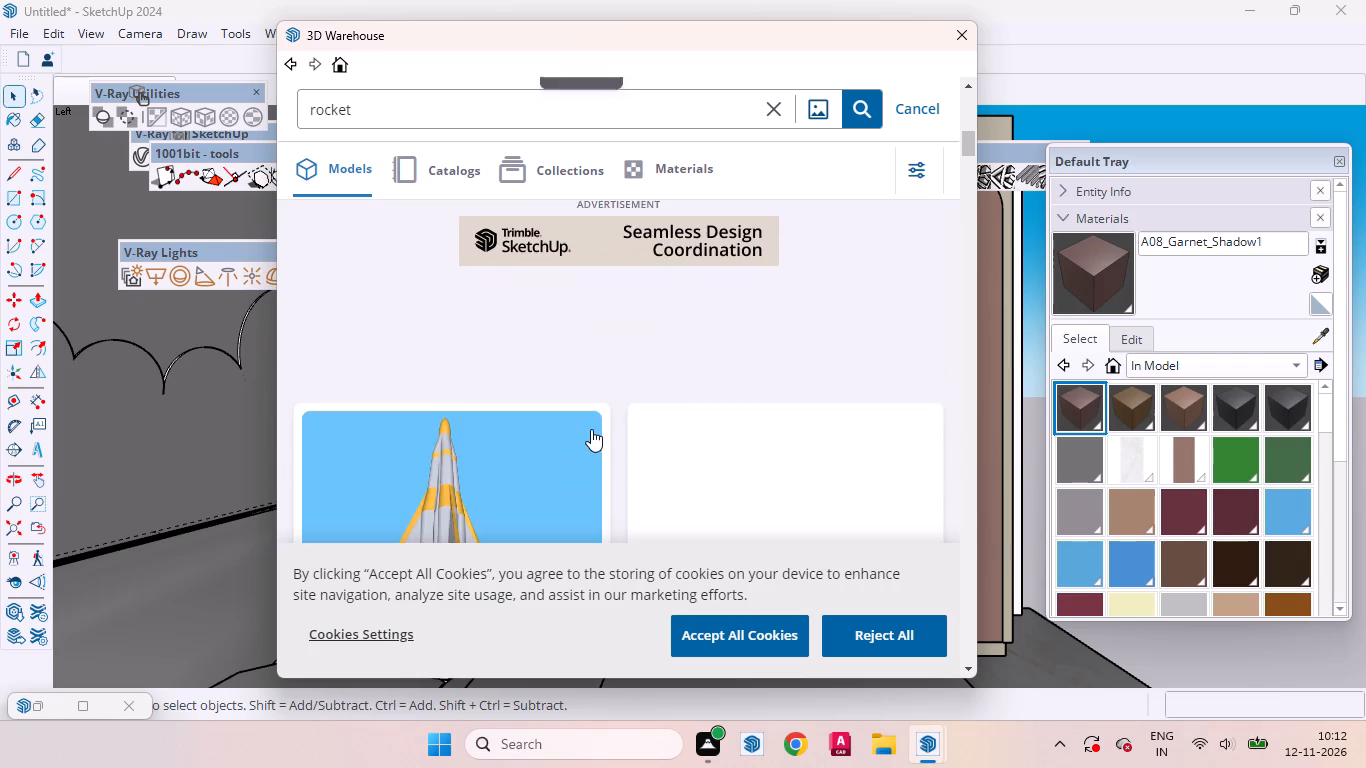
scroll(591, 429, down, 2)
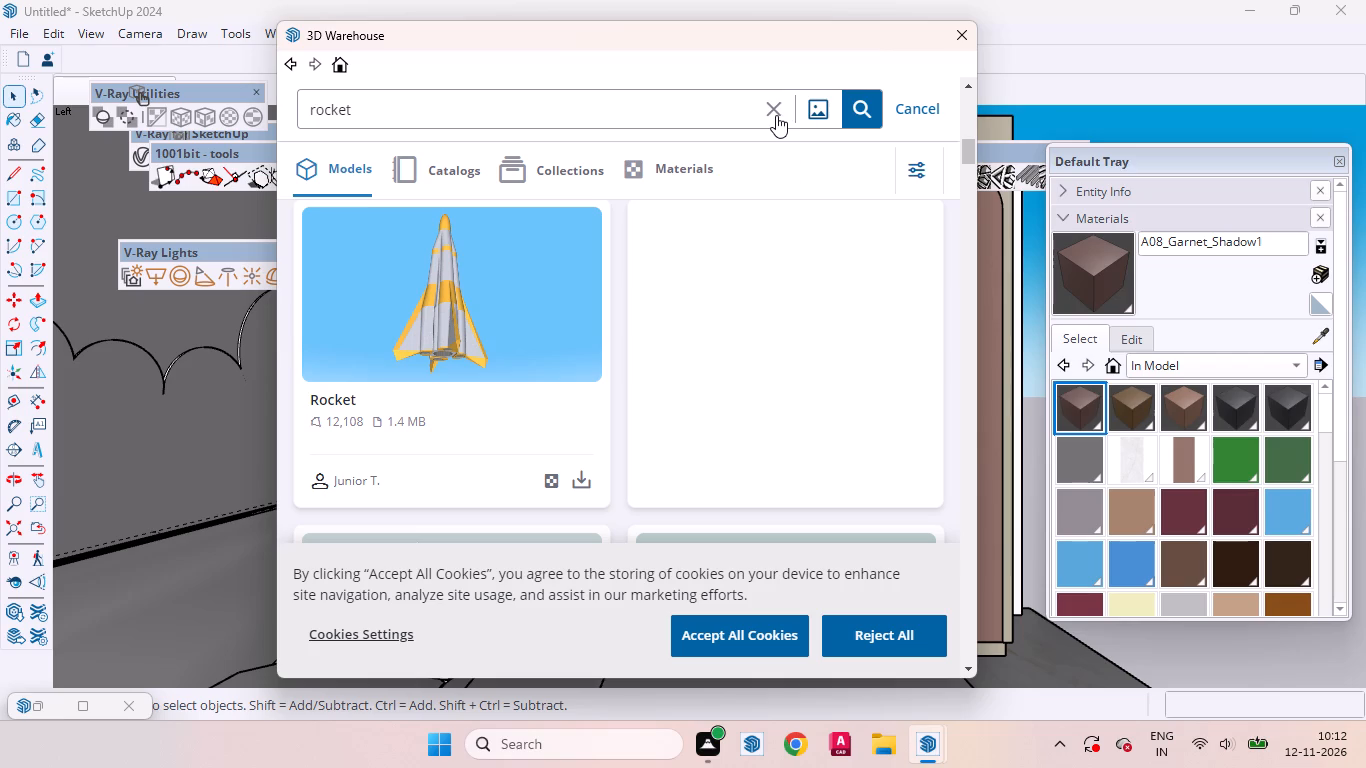
click(776, 115)
click(962, 36)
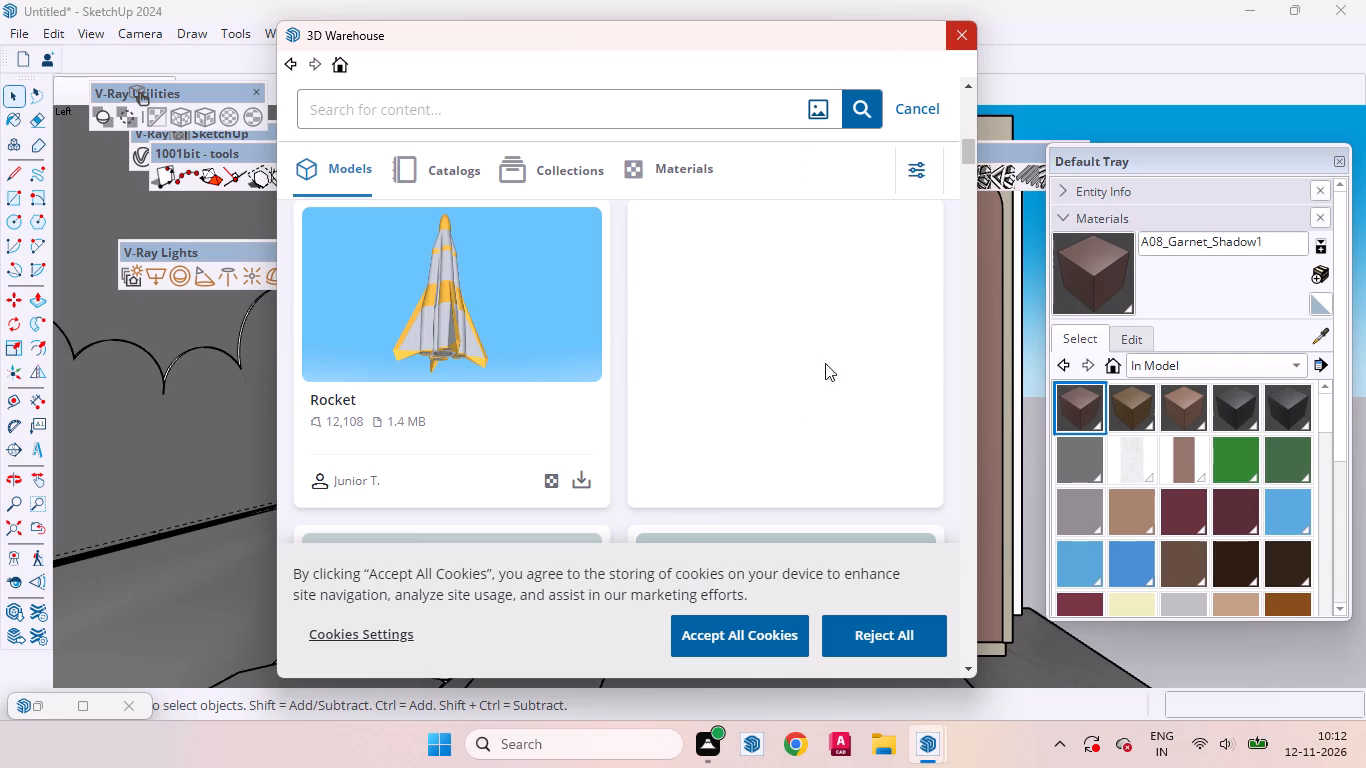
Examine the whole bedroom and the wall above the bed, with its scalloped cloud outline, from the open side.
scroll(698, 536, down, 10)
middle_drag(721, 573, 645, 601)
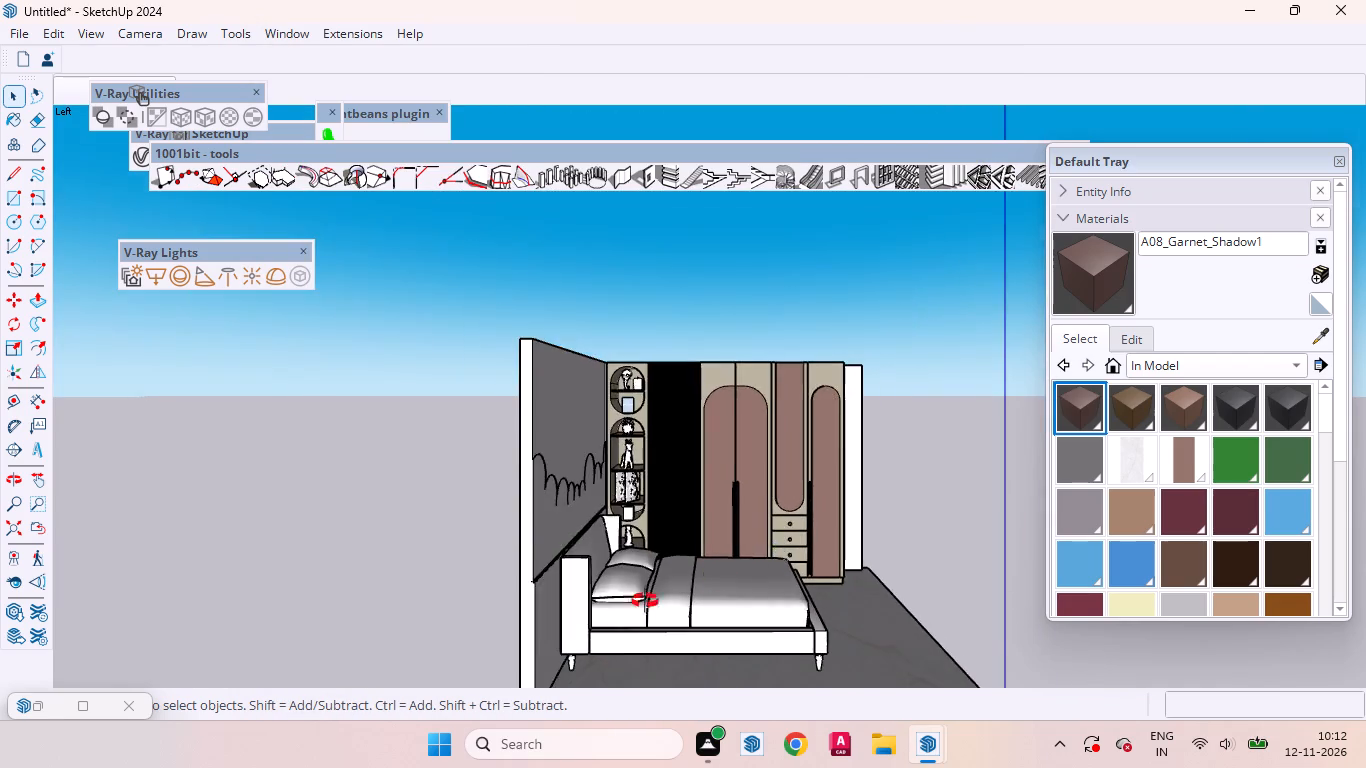
middle_drag(645, 601, 359, 582)
scroll(533, 456, up, 7)
scroll(560, 433, down, 9)
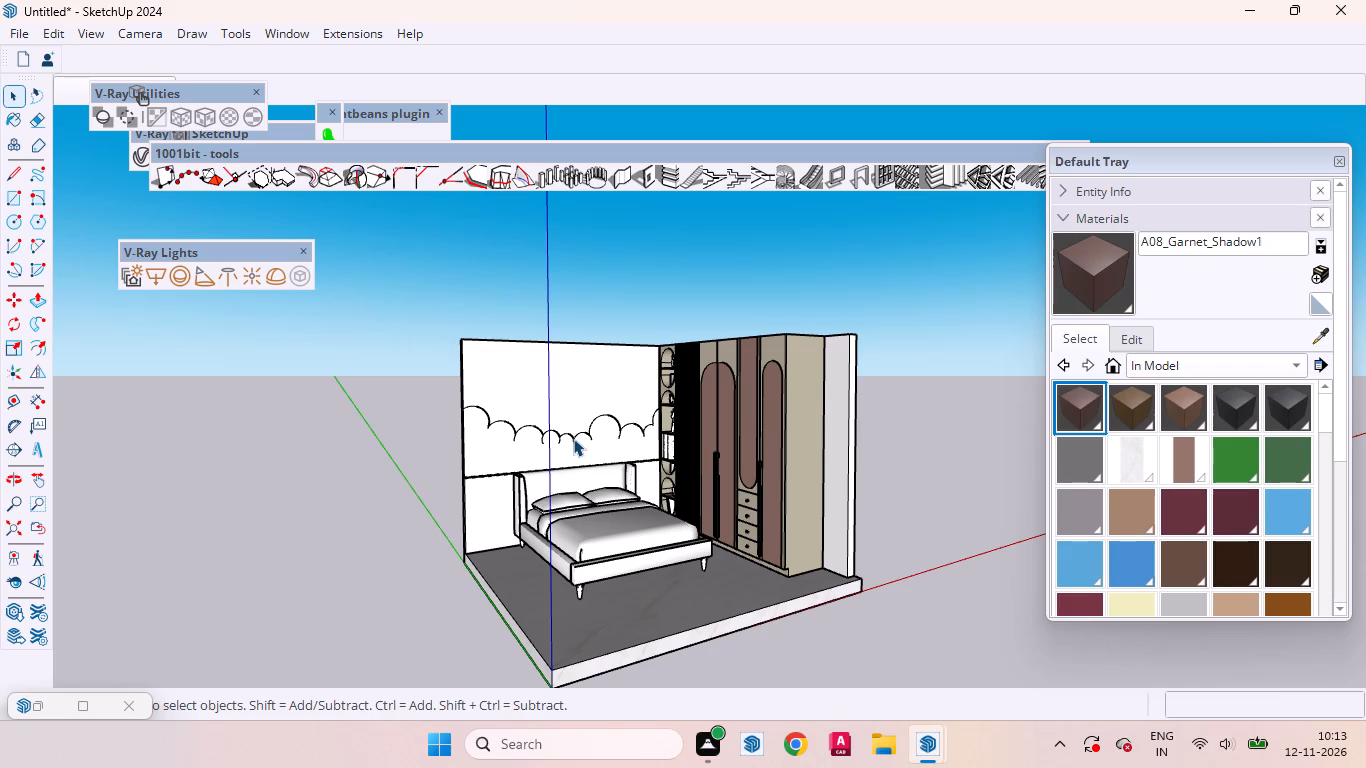
scroll(587, 417, up, 2)
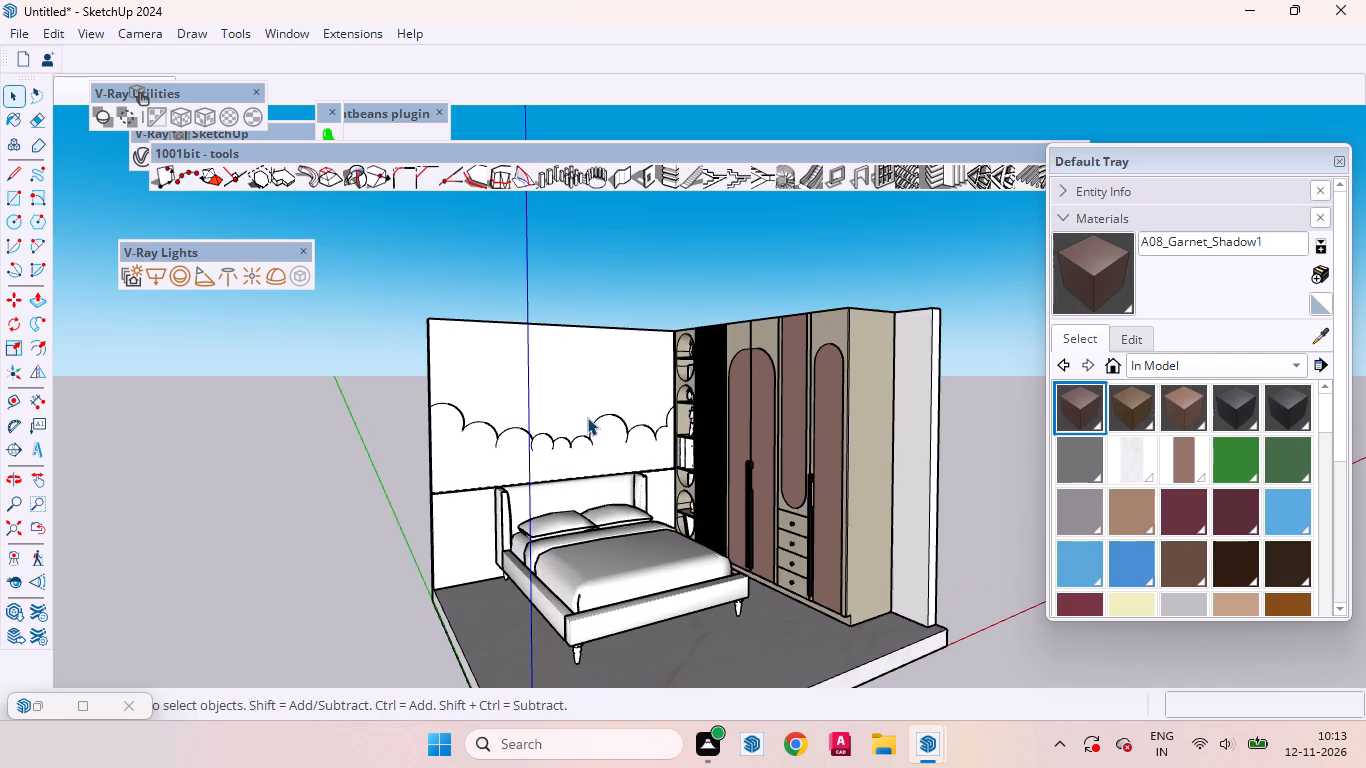
scroll(604, 430, down, 3)
middle_drag(597, 428, 488, 496)
scroll(523, 402, up, 10)
scroll(570, 407, down, 3)
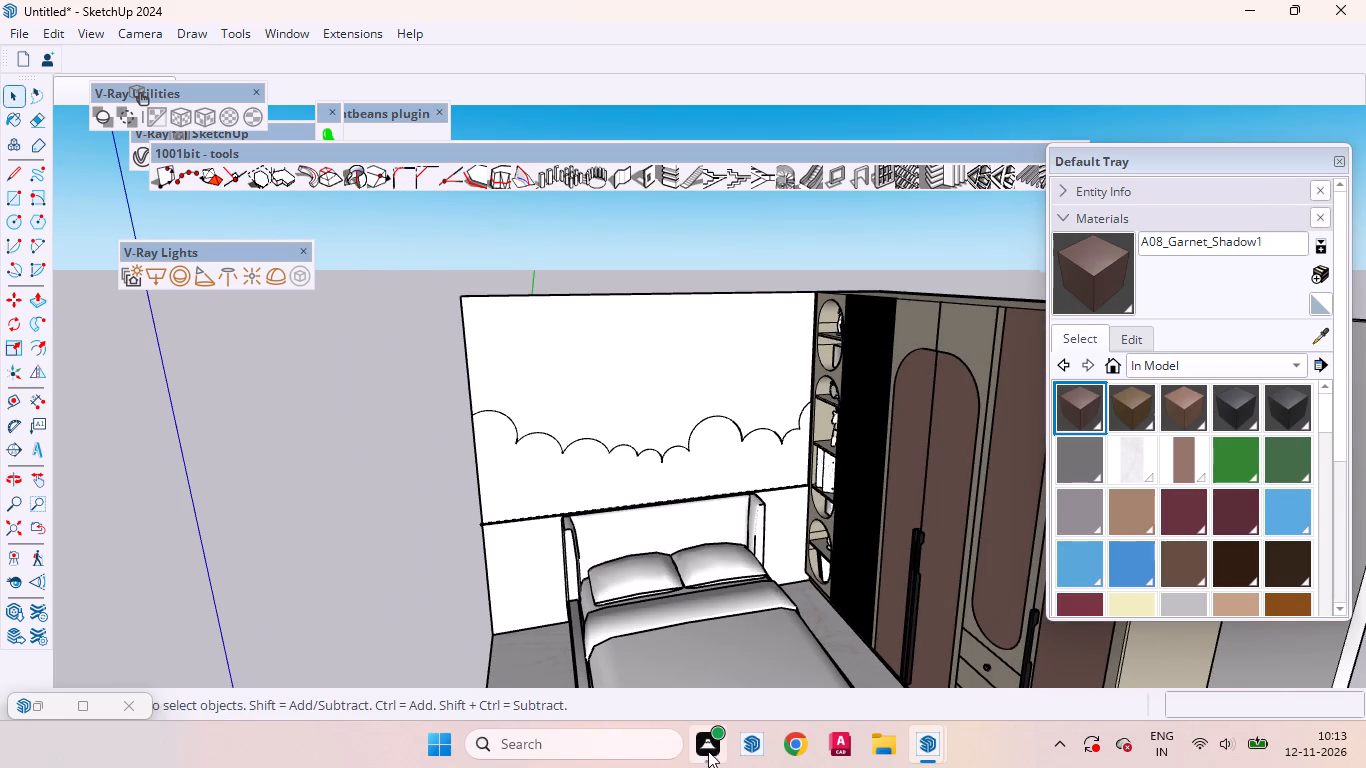
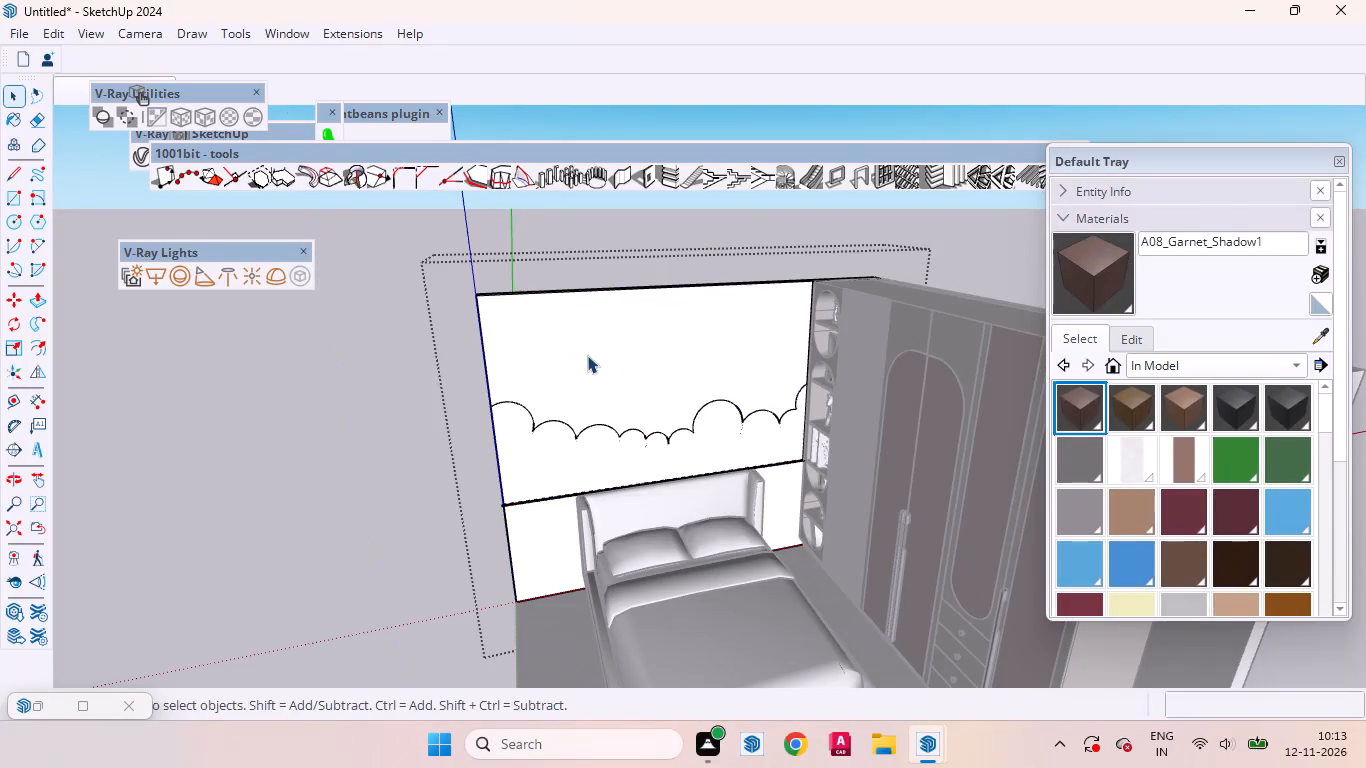
Draw a six-pointed star from two overlapping triangles, each with a radius of about 1", on the wall face above the cloud outline.
click(601, 359)
scroll(588, 365, up, 4)
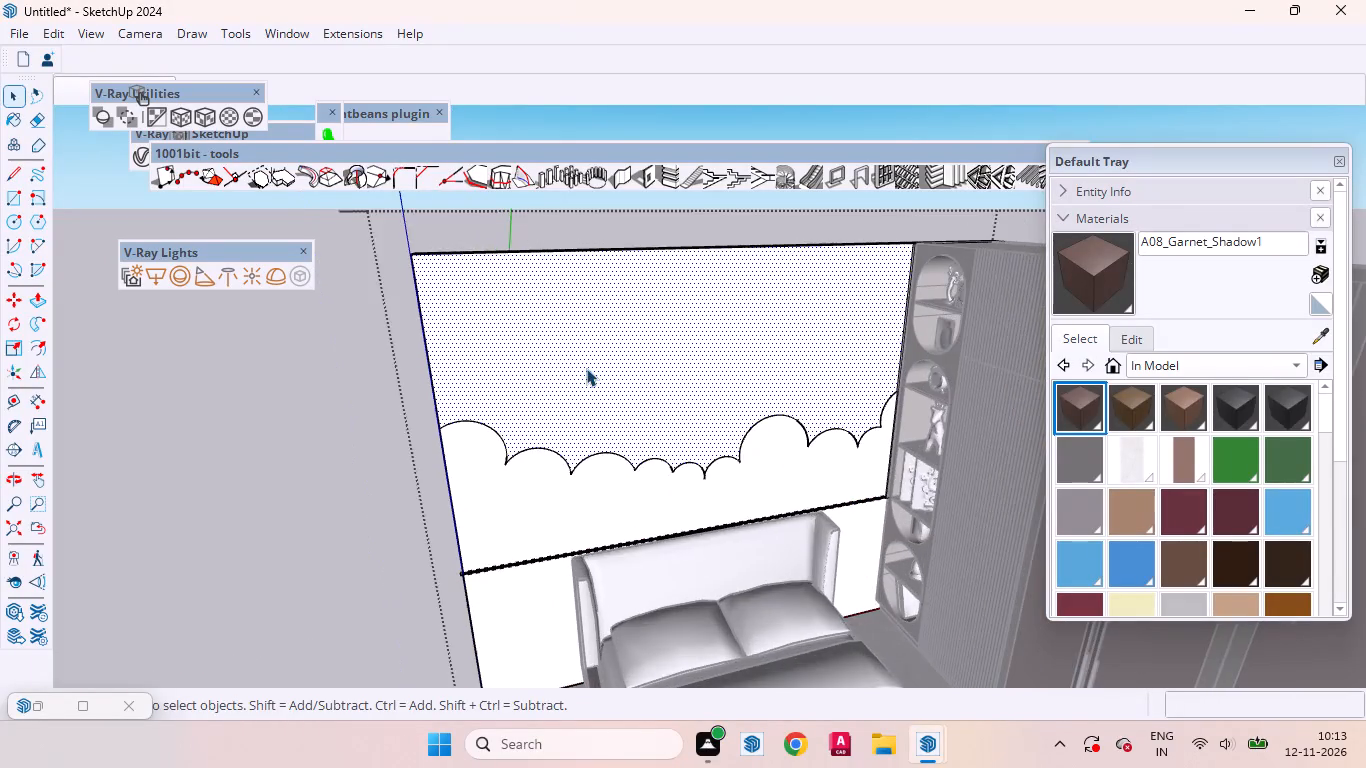
middle_drag(581, 369, 521, 319)
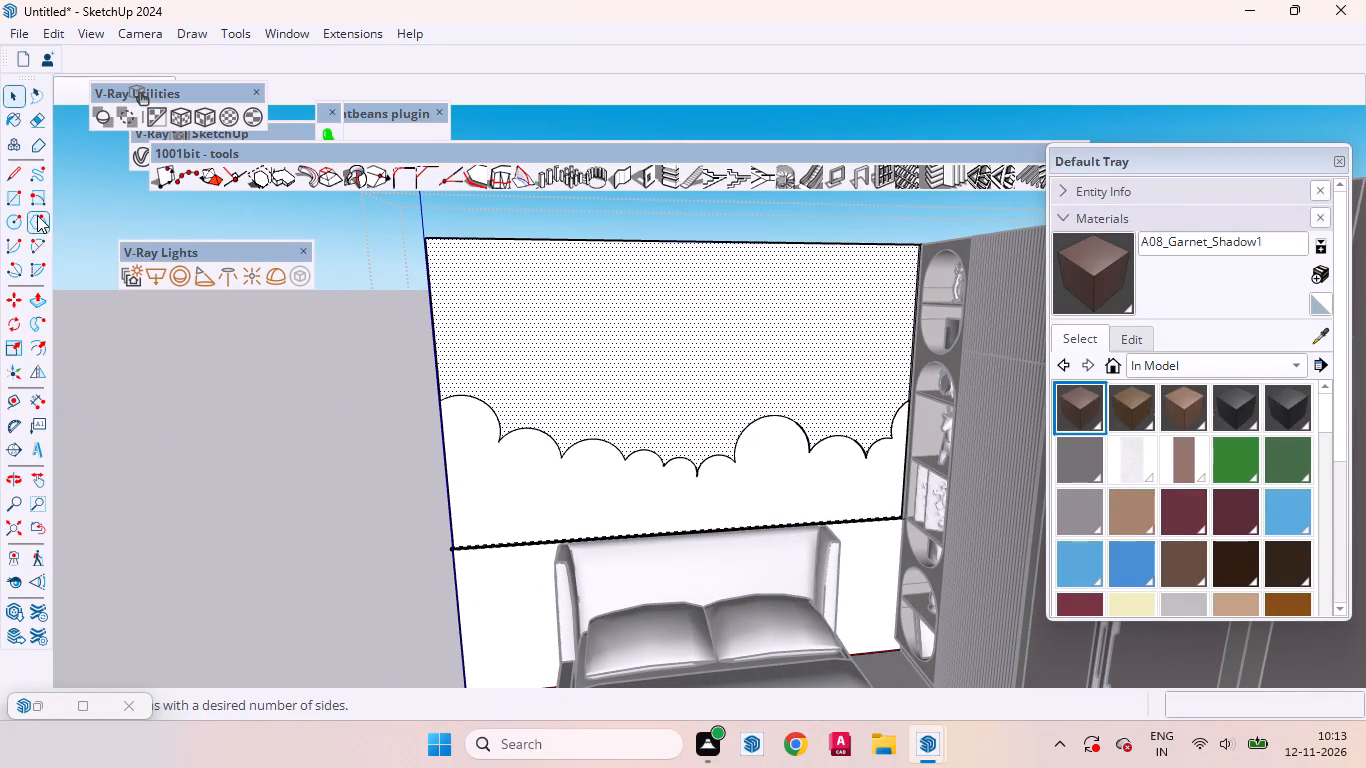
click(37, 215)
scroll(551, 362, up, 3)
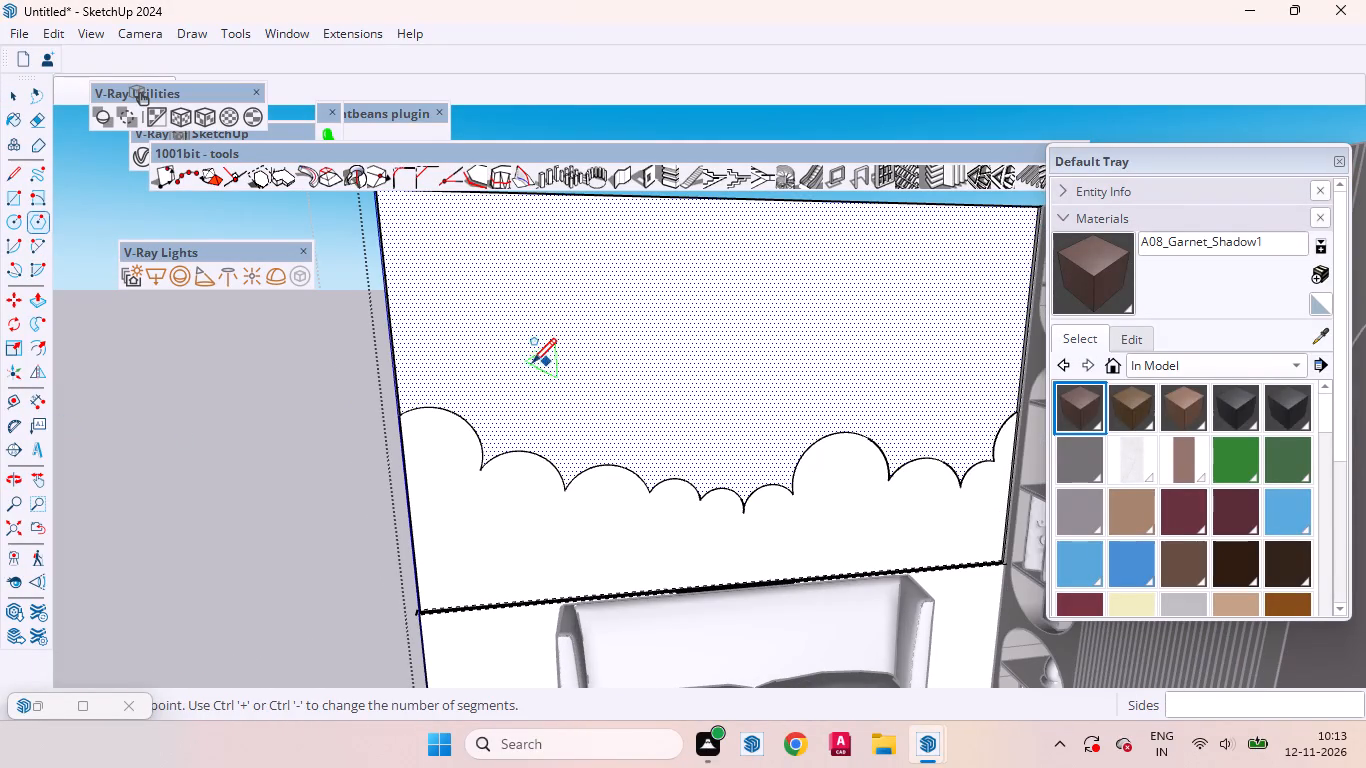
click(505, 348)
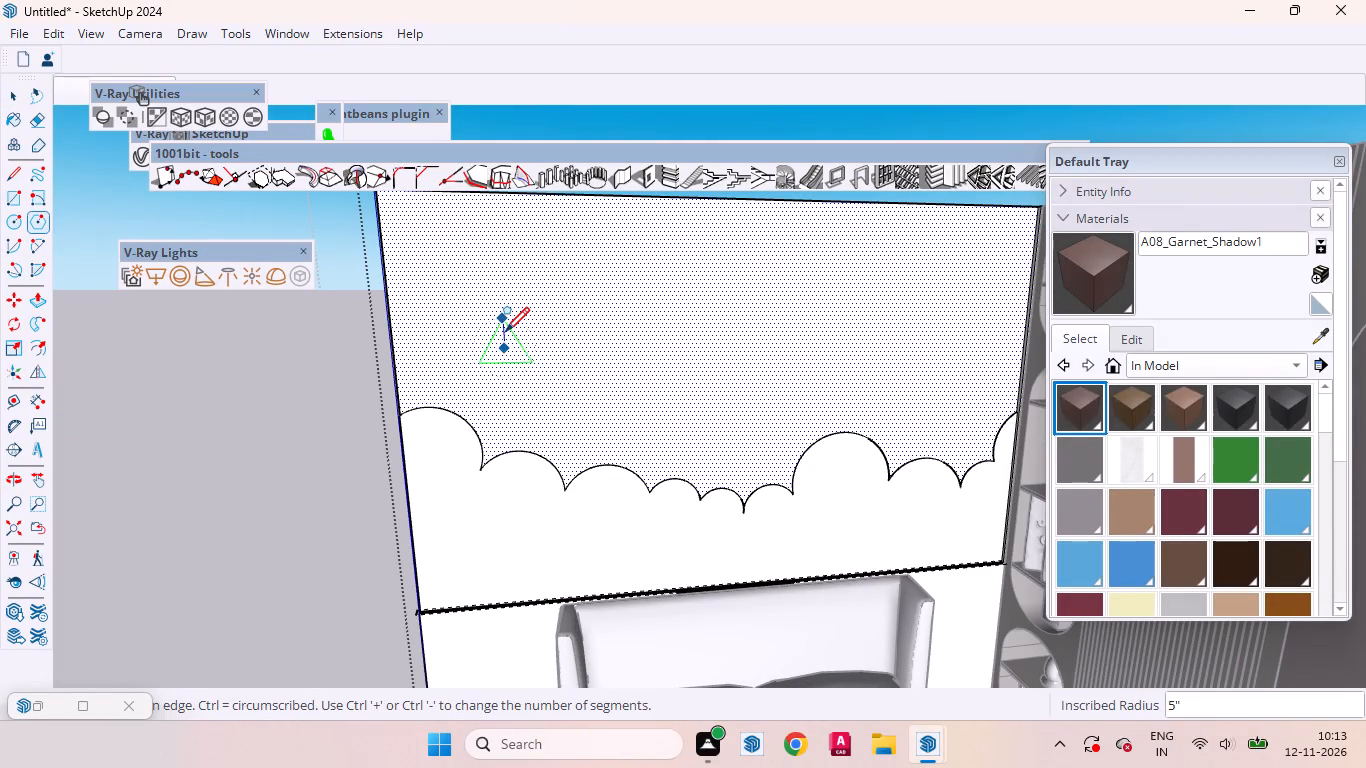
scroll(503, 332, up, 10)
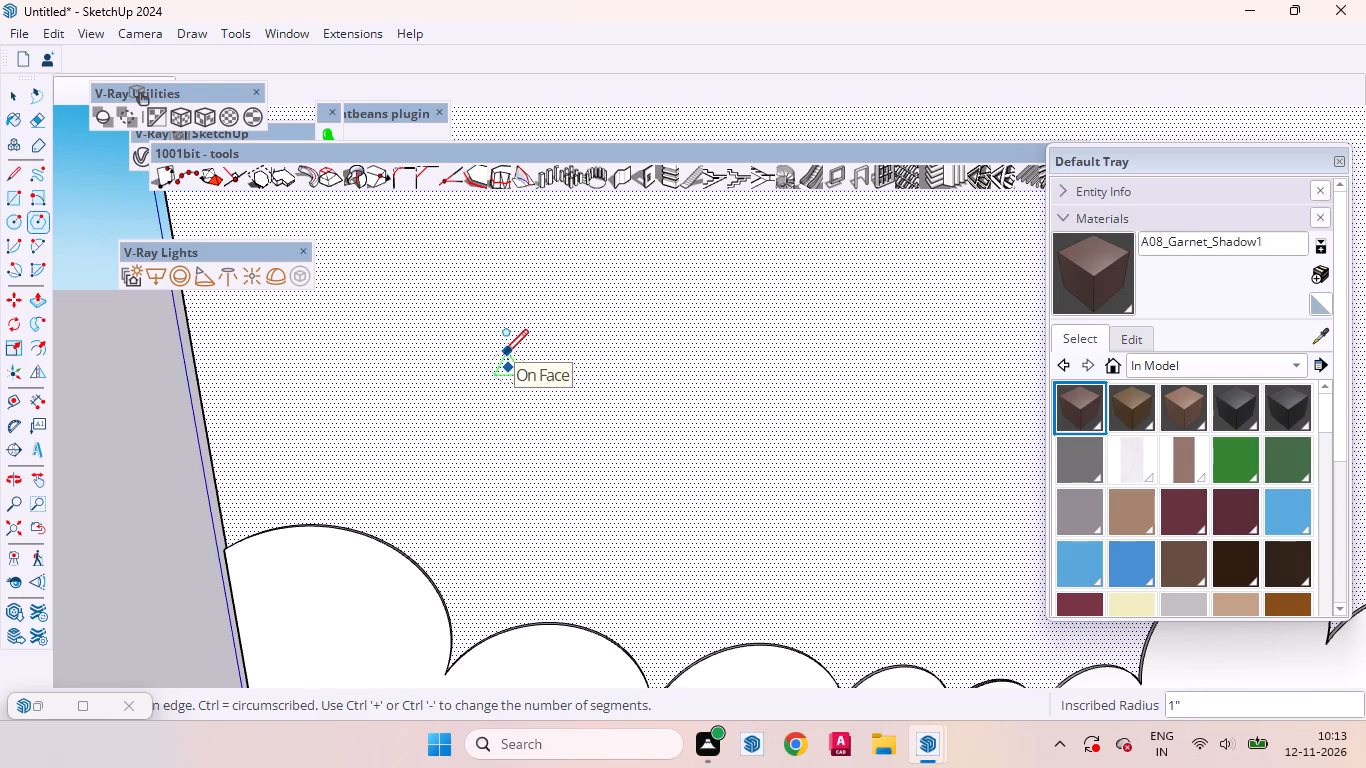
click(505, 353)
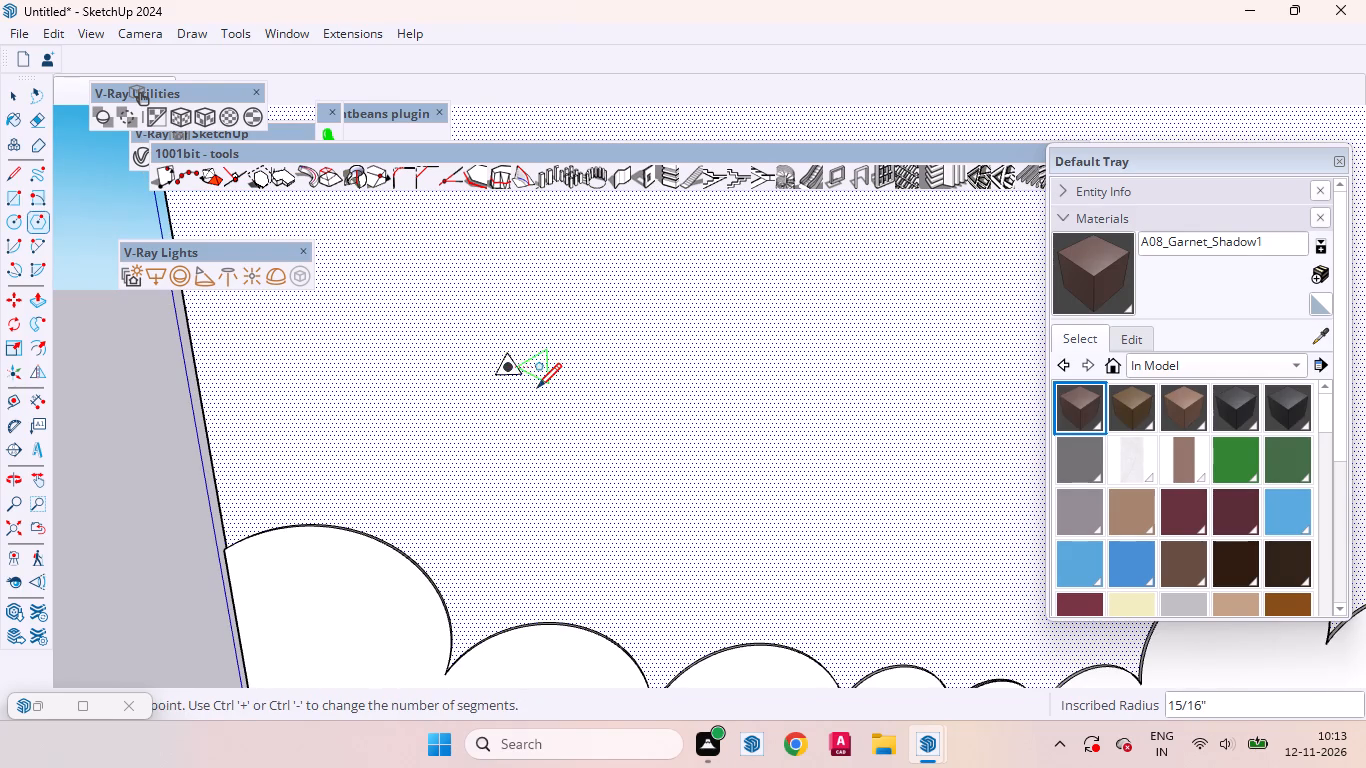
scroll(537, 386, up, 11)
click(494, 356)
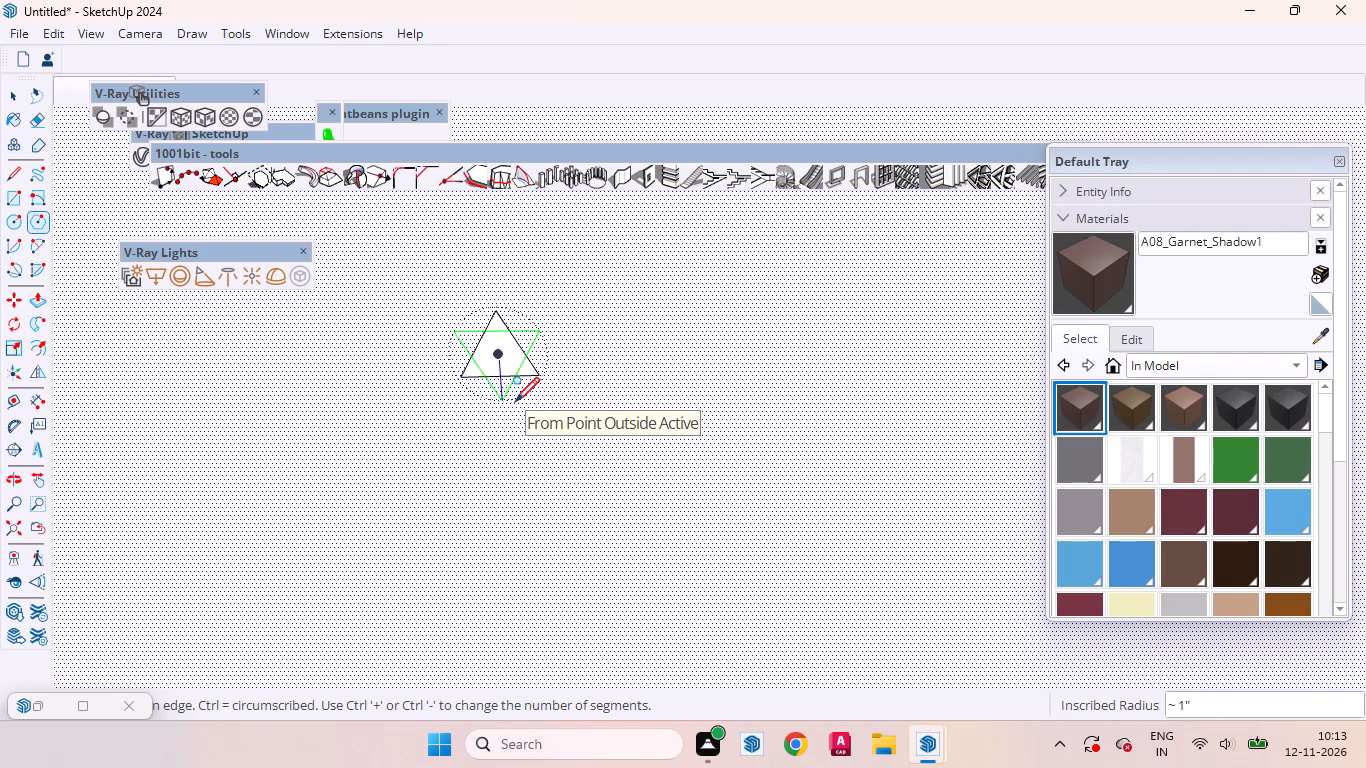
click(513, 396)
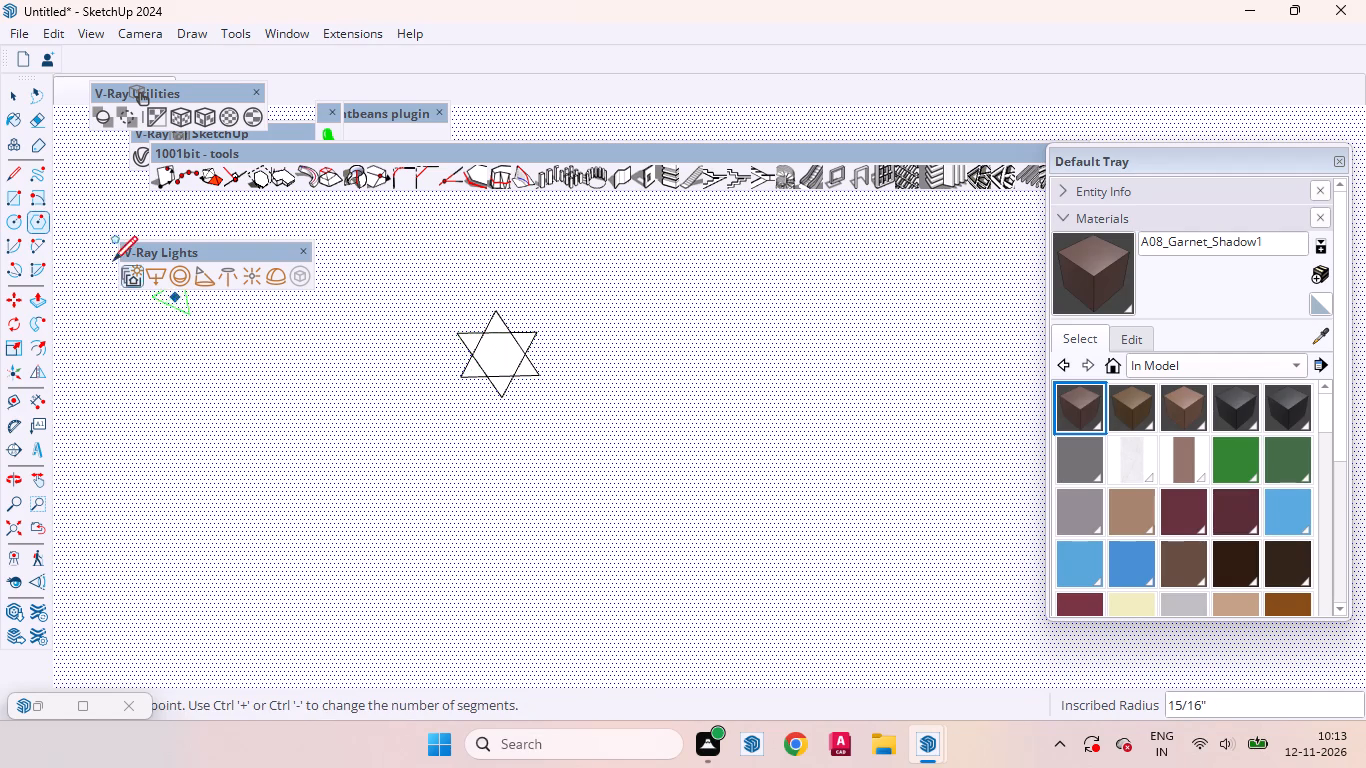
Erase three of the star's inner edges: the top one, the upper one facing the wardrobe, and the bottom one.
click(11, 99)
scroll(458, 396, up, 6)
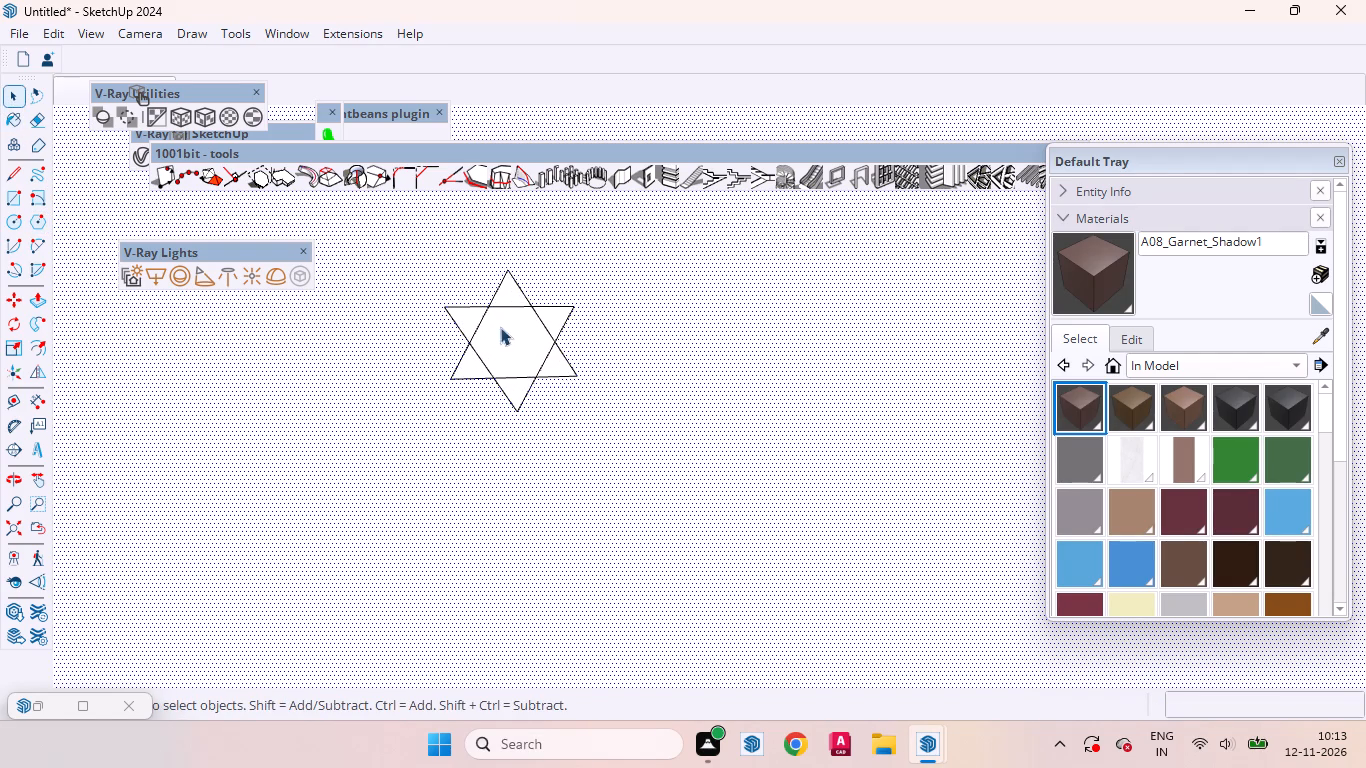
click(505, 304)
right_click(505, 304)
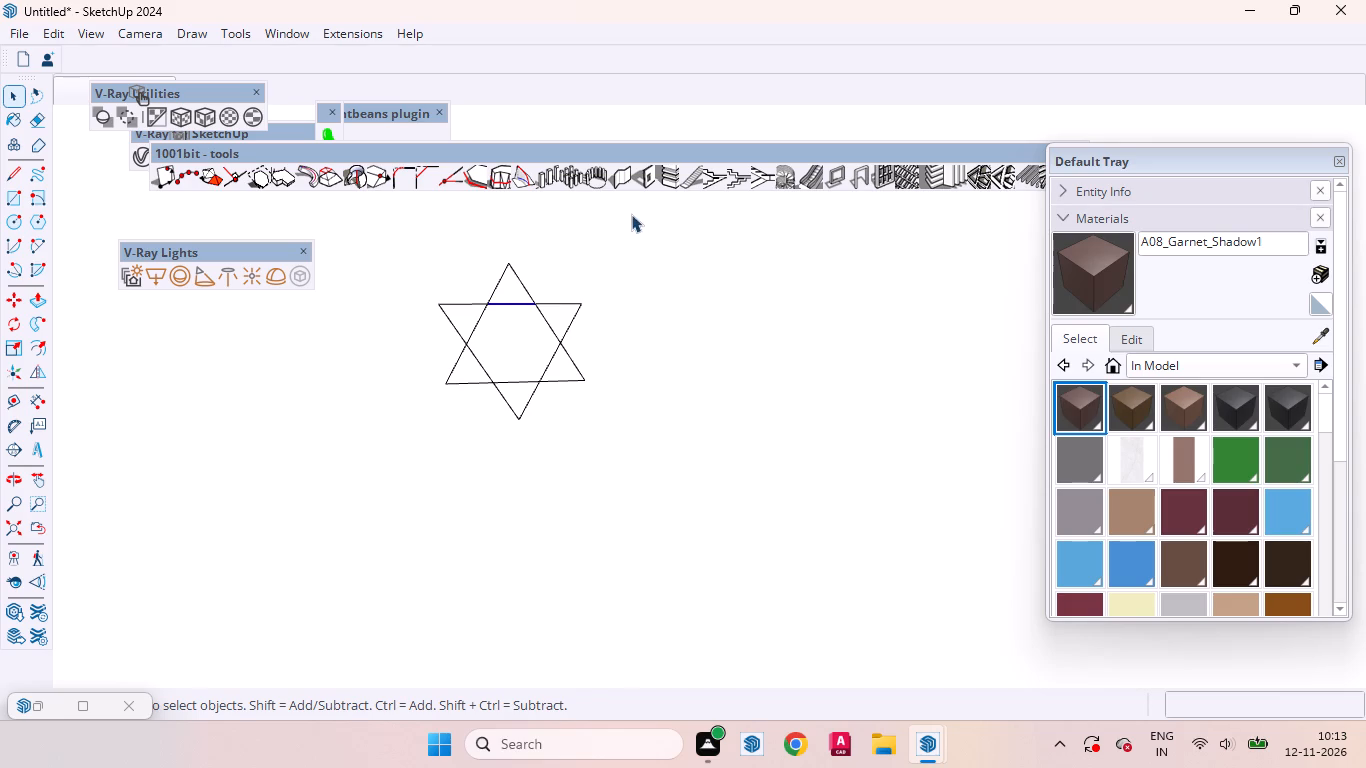
click(572, 343)
click(700, 334)
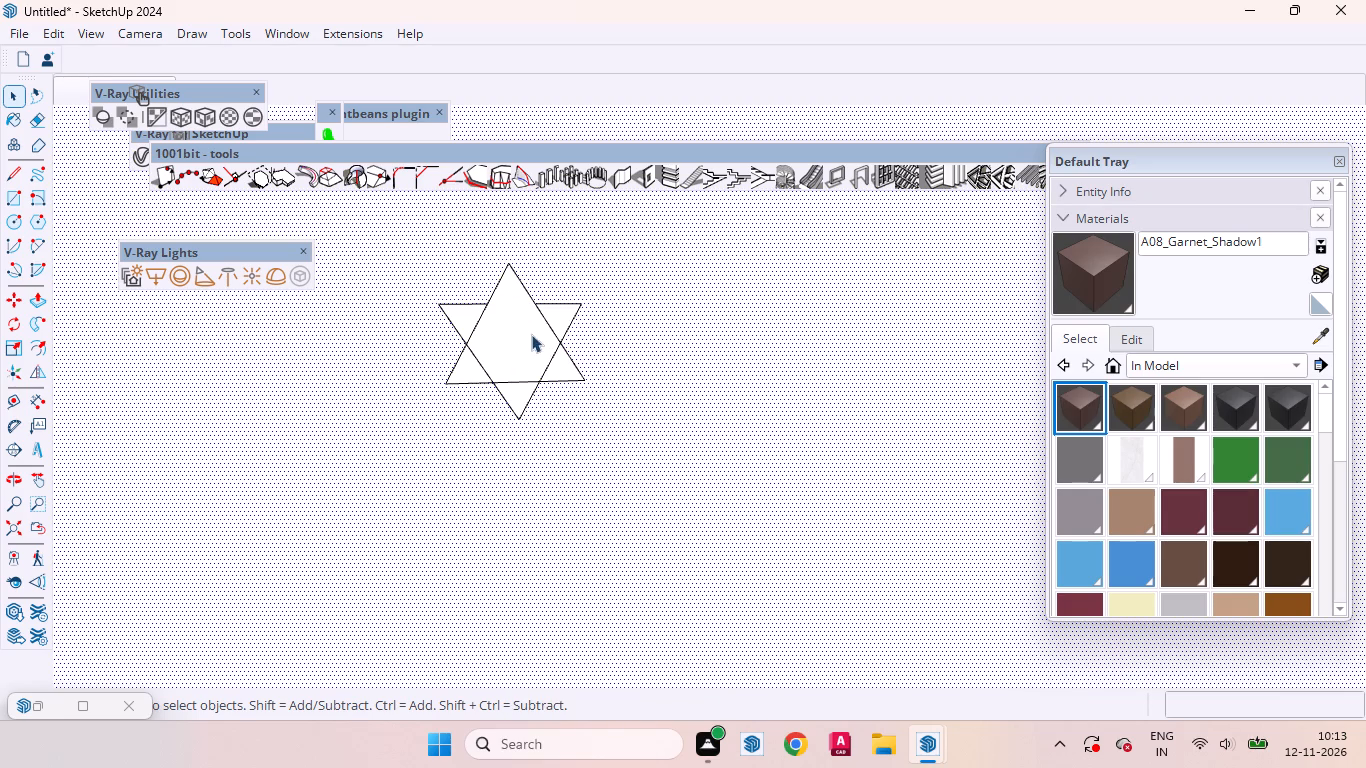
click(542, 314)
right_click(542, 314)
click(583, 353)
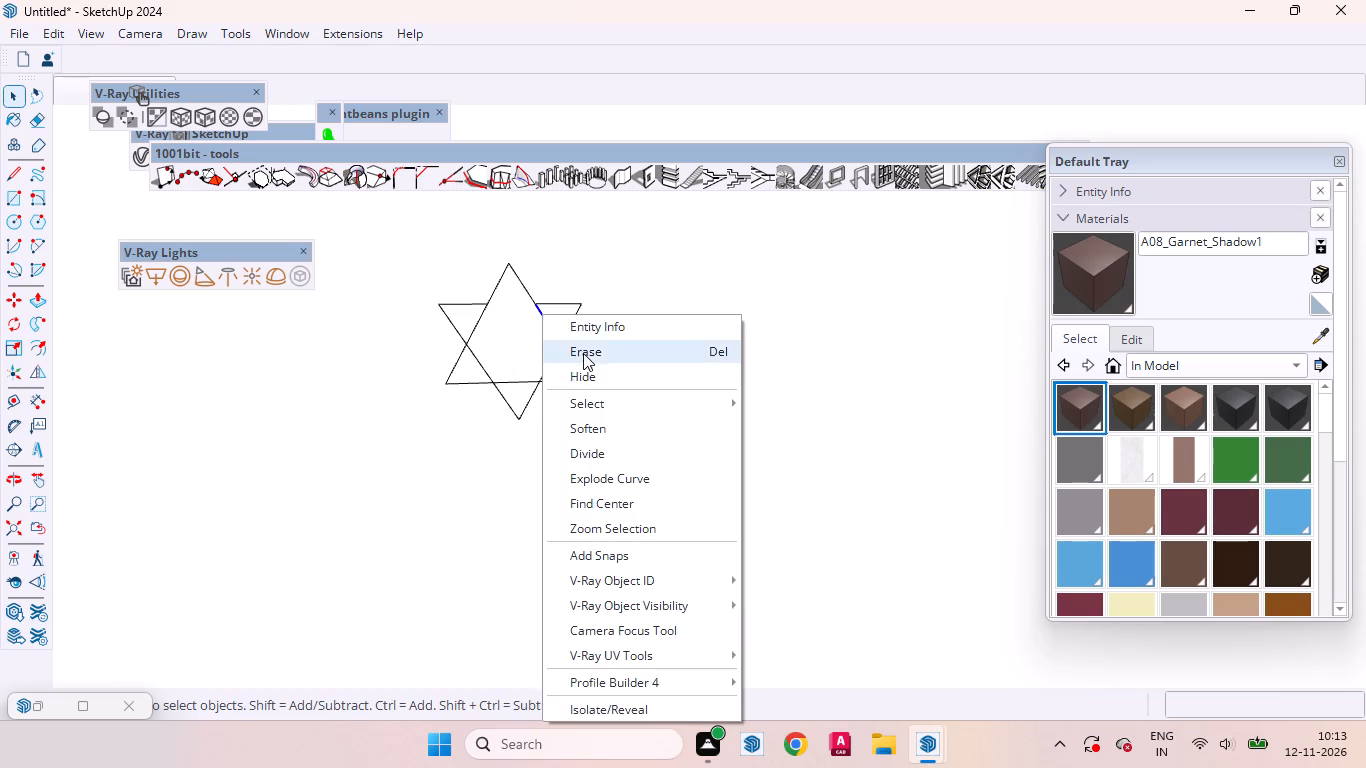
click(513, 380)
right_click(513, 380)
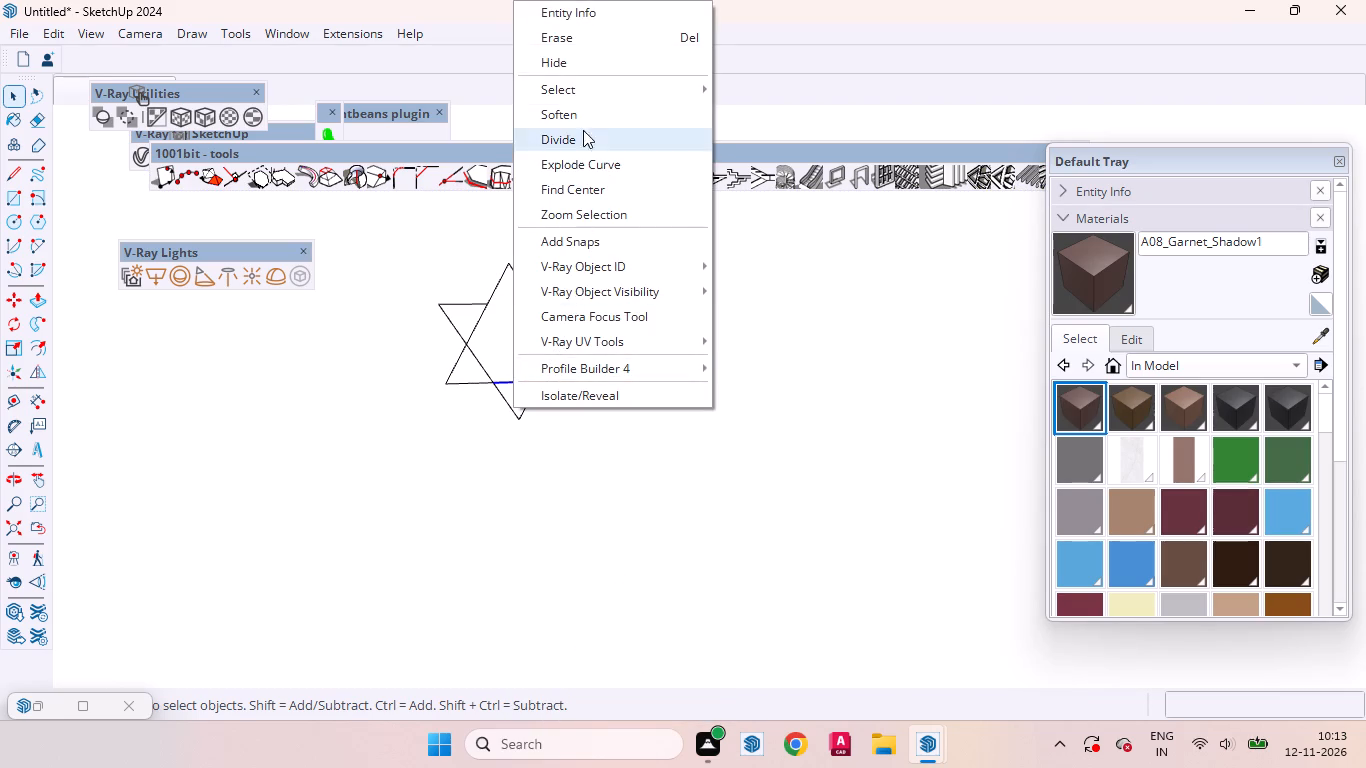
click(573, 34)
Erase the star's three remaining inner edges, leaving a single clean six-pointed outline.
click(553, 356)
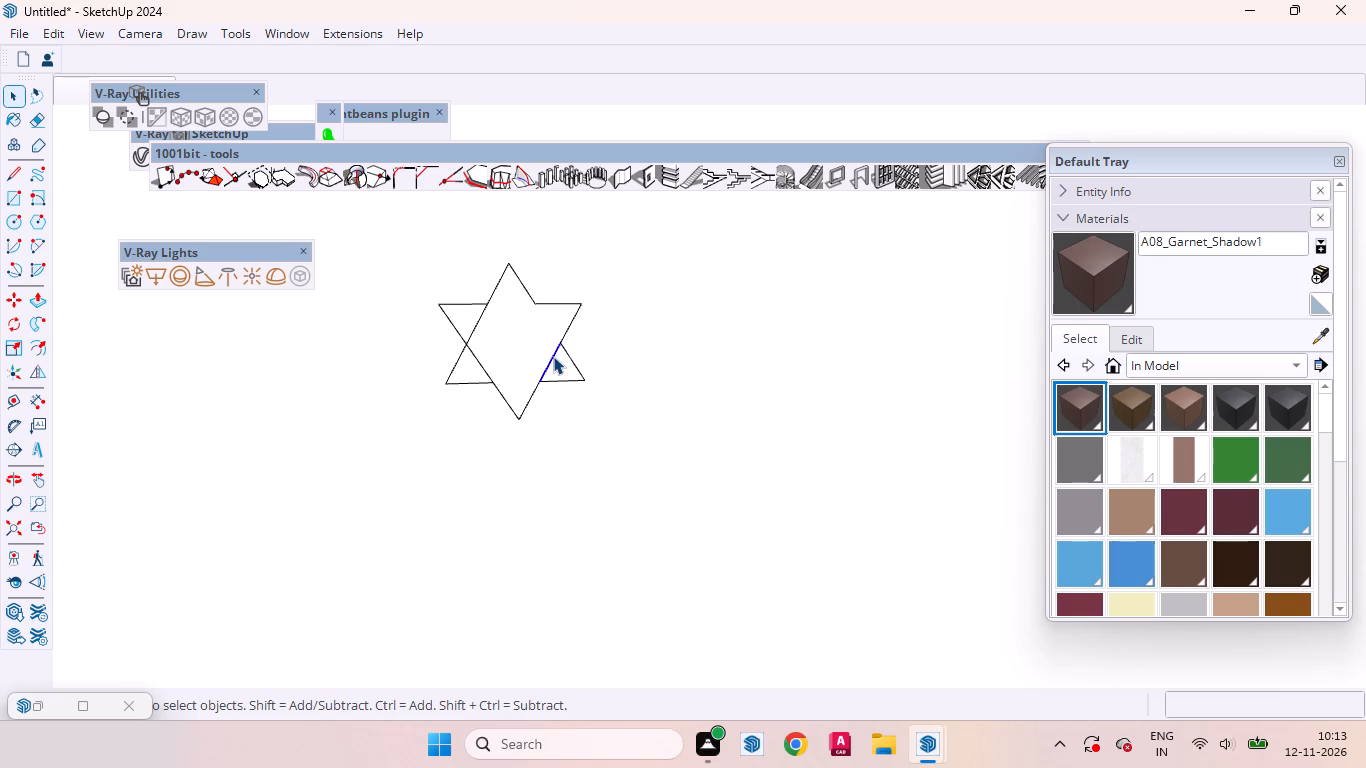
right_click(553, 356)
click(597, 396)
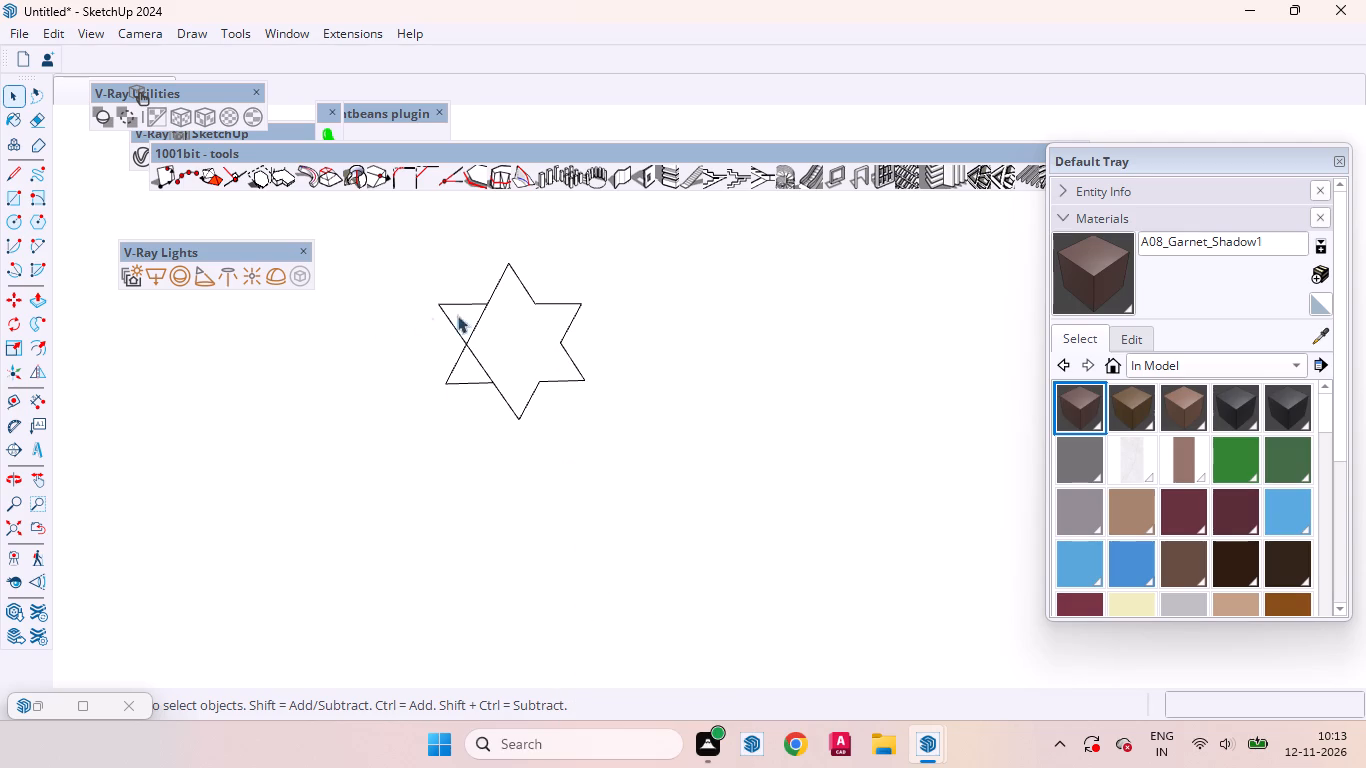
click(482, 315)
right_click(481, 315)
click(525, 352)
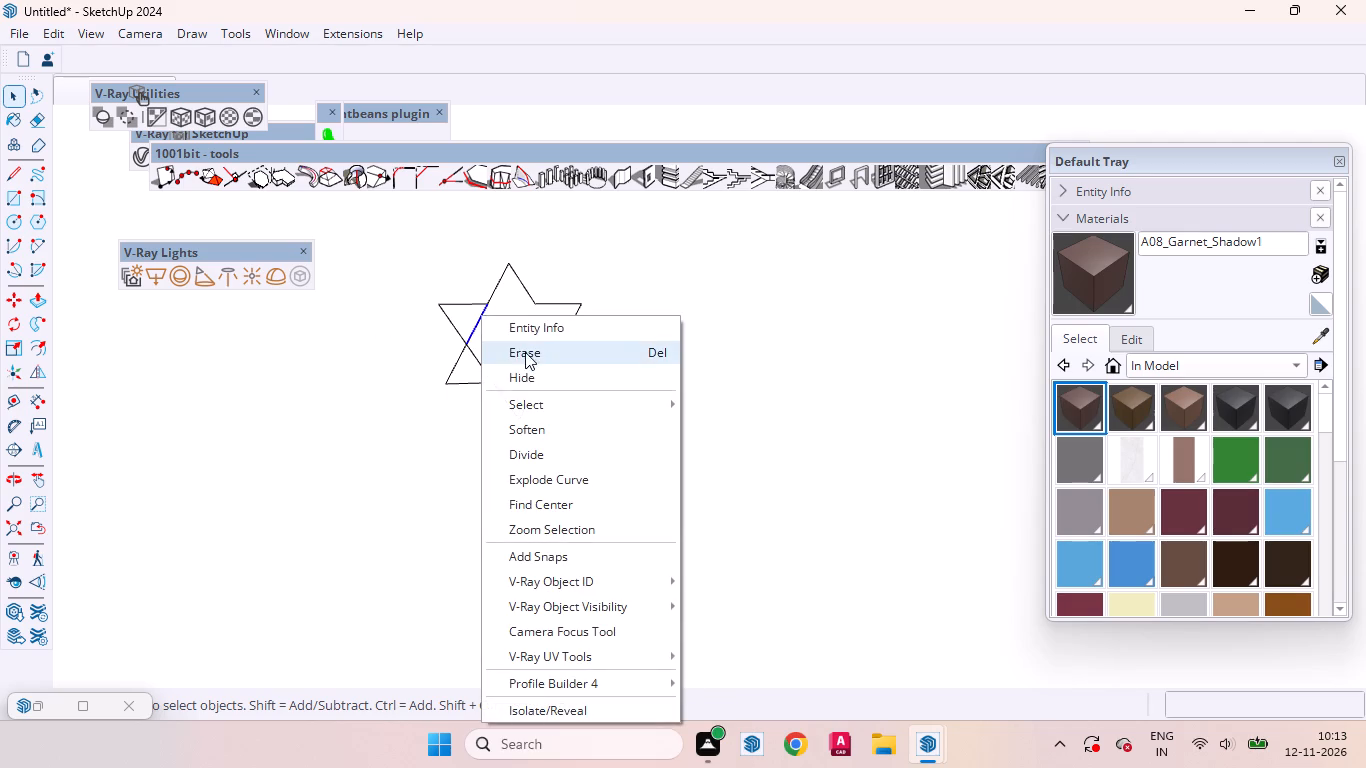
click(477, 358)
right_click(477, 358)
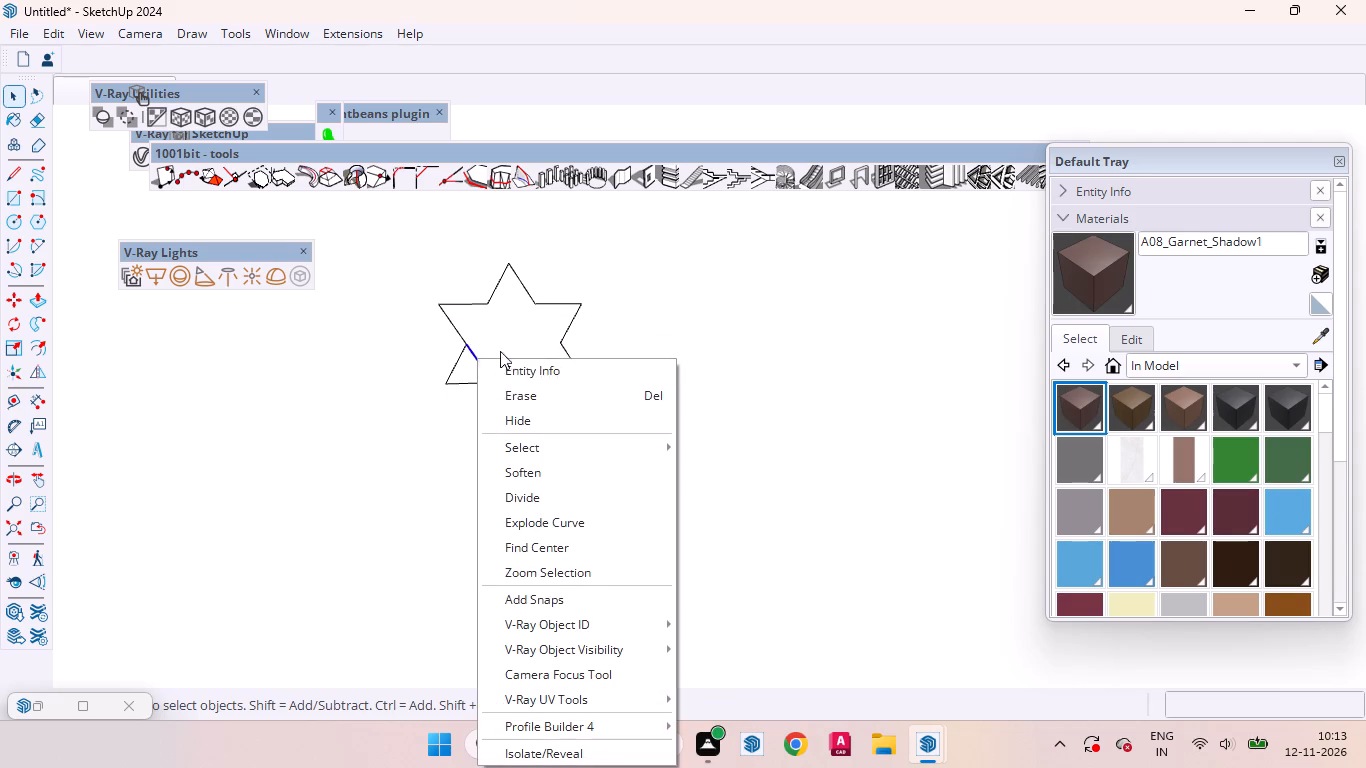
click(522, 390)
Copy the star to three scattered spots around the original, above the clouds at the wall end away from the wardrobe.
drag(377, 233, 642, 487)
scroll(605, 481, down, 8)
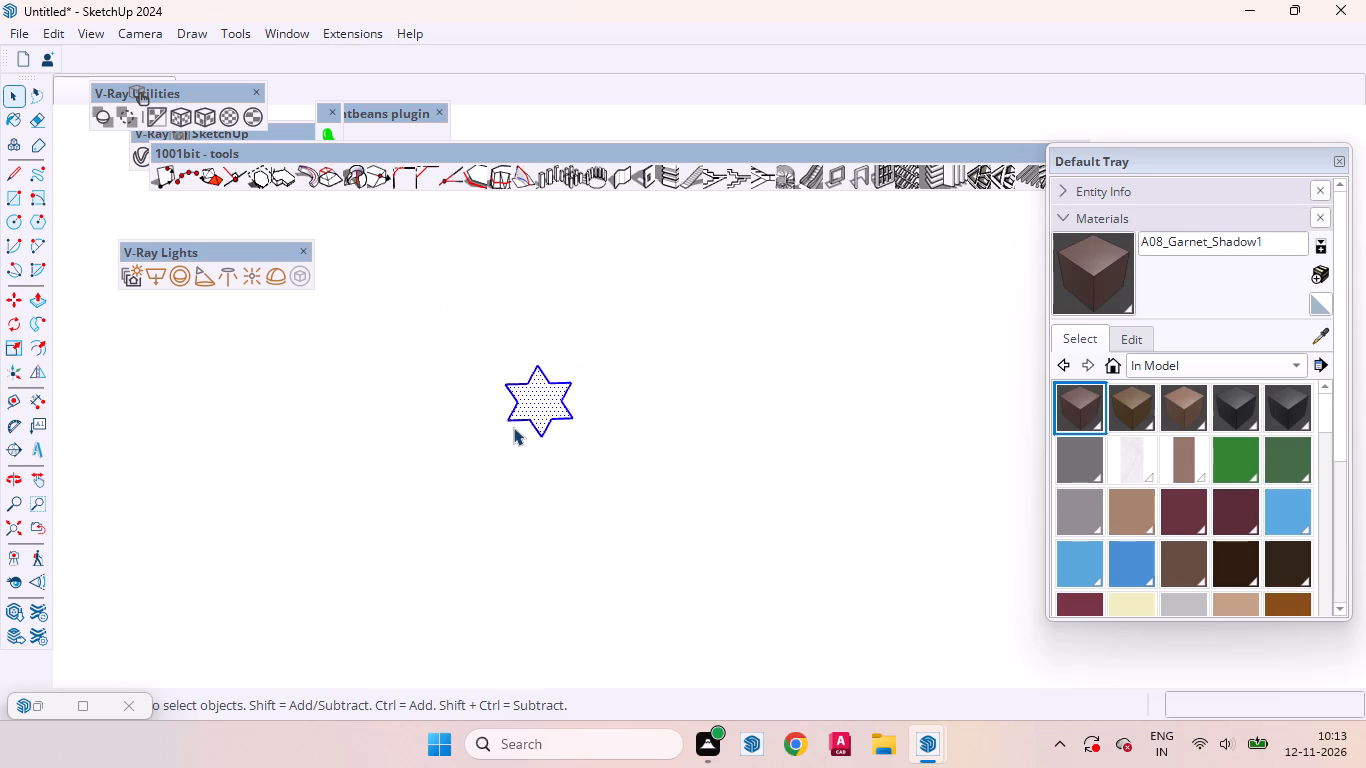
scroll(513, 427, down, 20)
scroll(513, 427, down, 5)
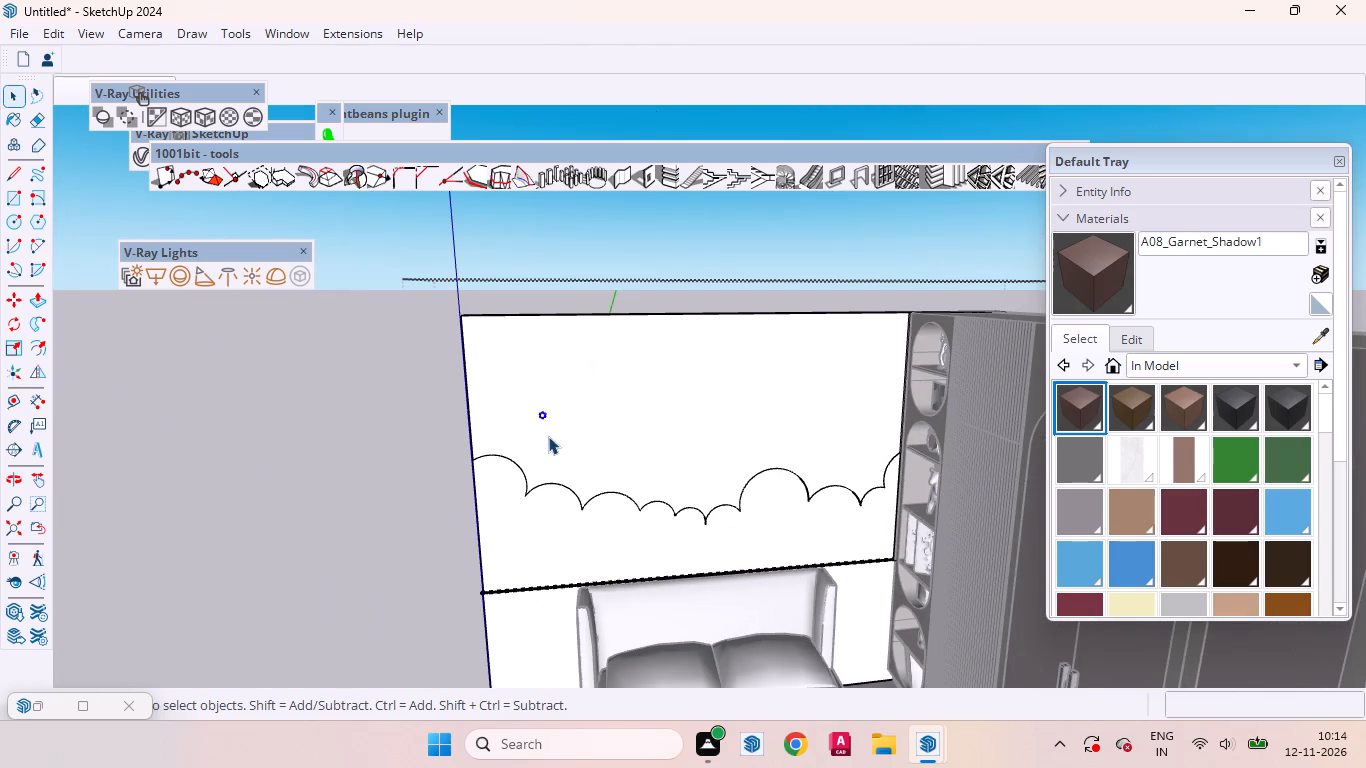
key(m)
click(548, 437)
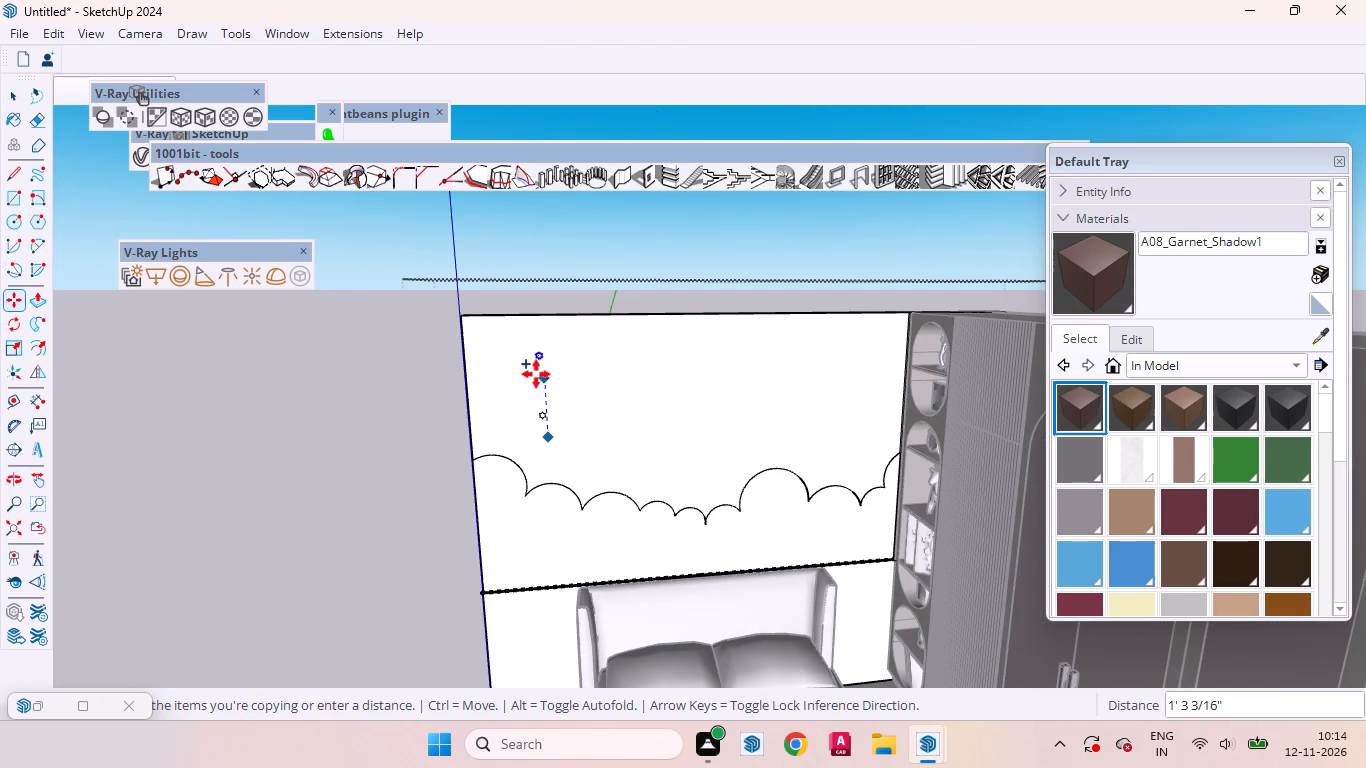
click(505, 381)
click(505, 381)
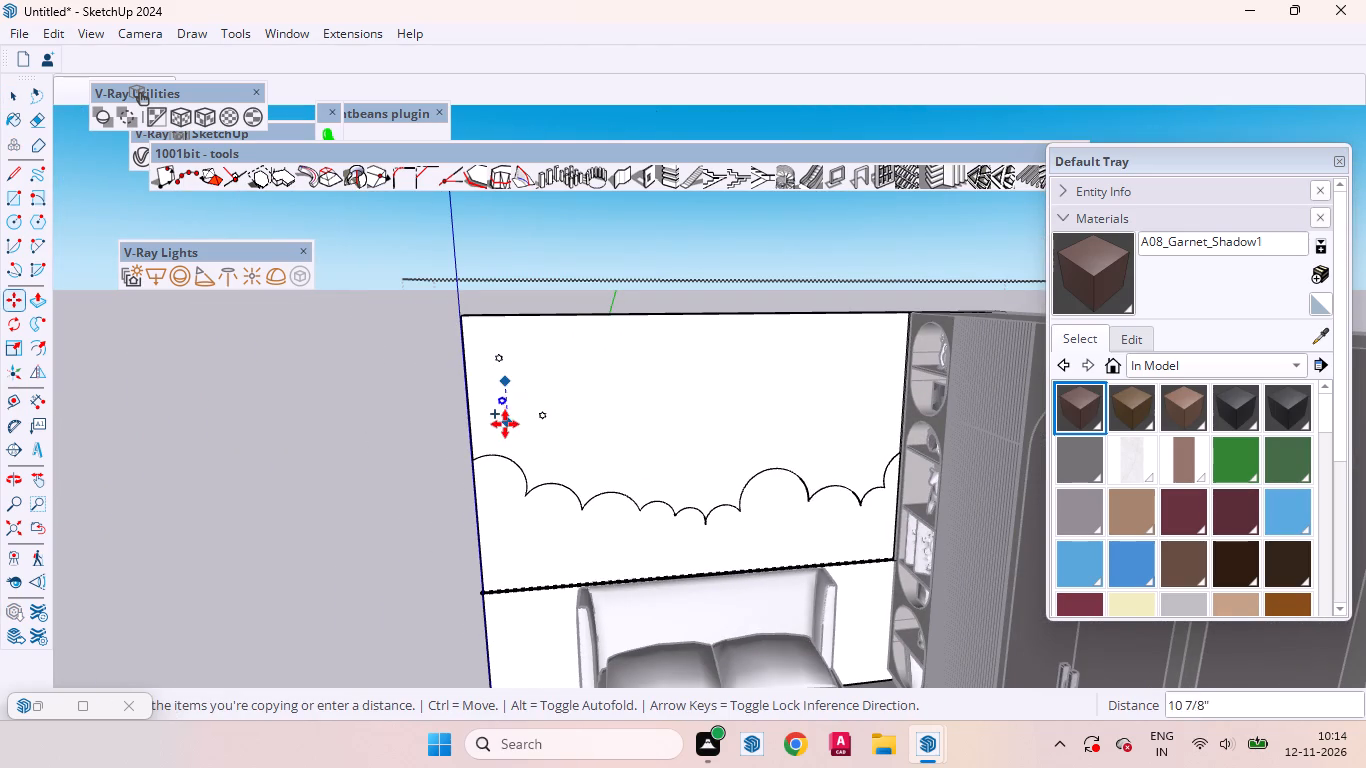
click(493, 430)
click(500, 423)
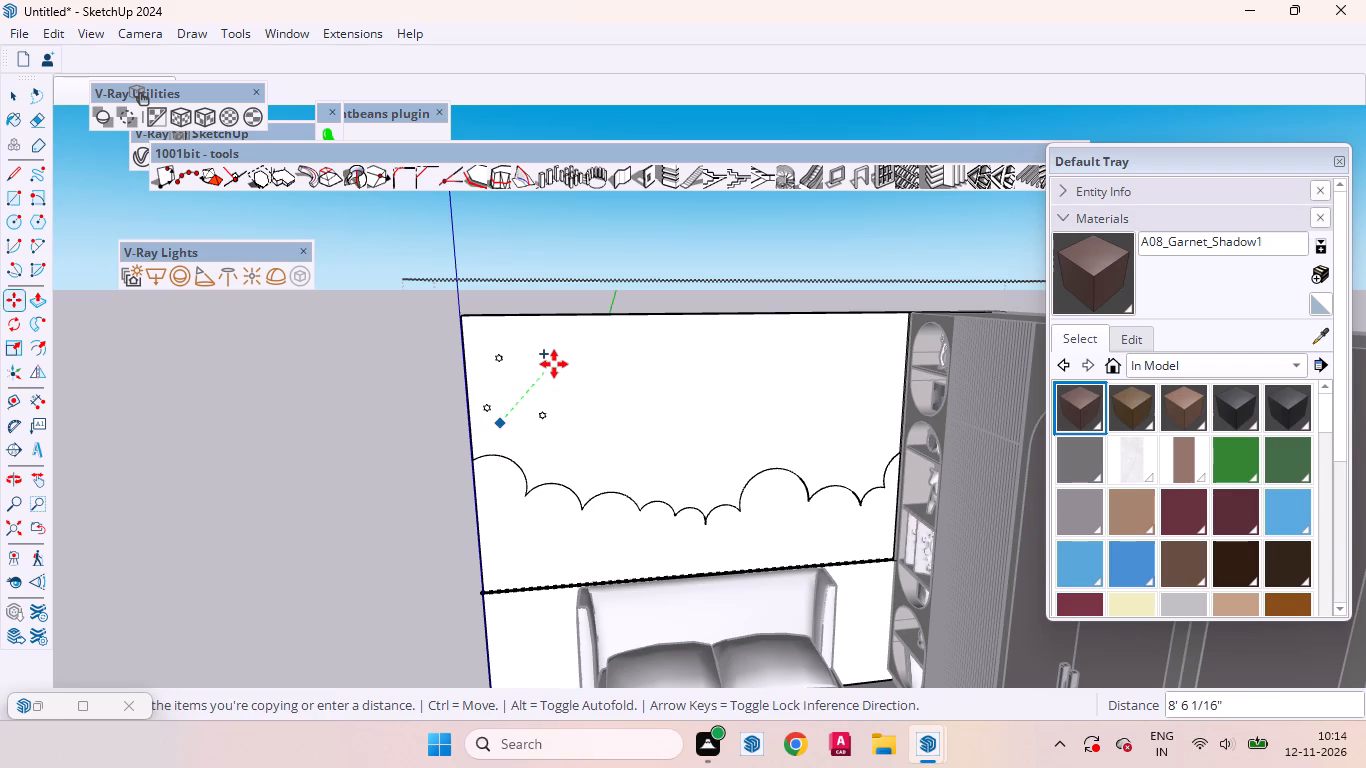
click(543, 349)
Add four more scattered star copies around that cluster, two of them further towards the middle of the wall.
click(541, 354)
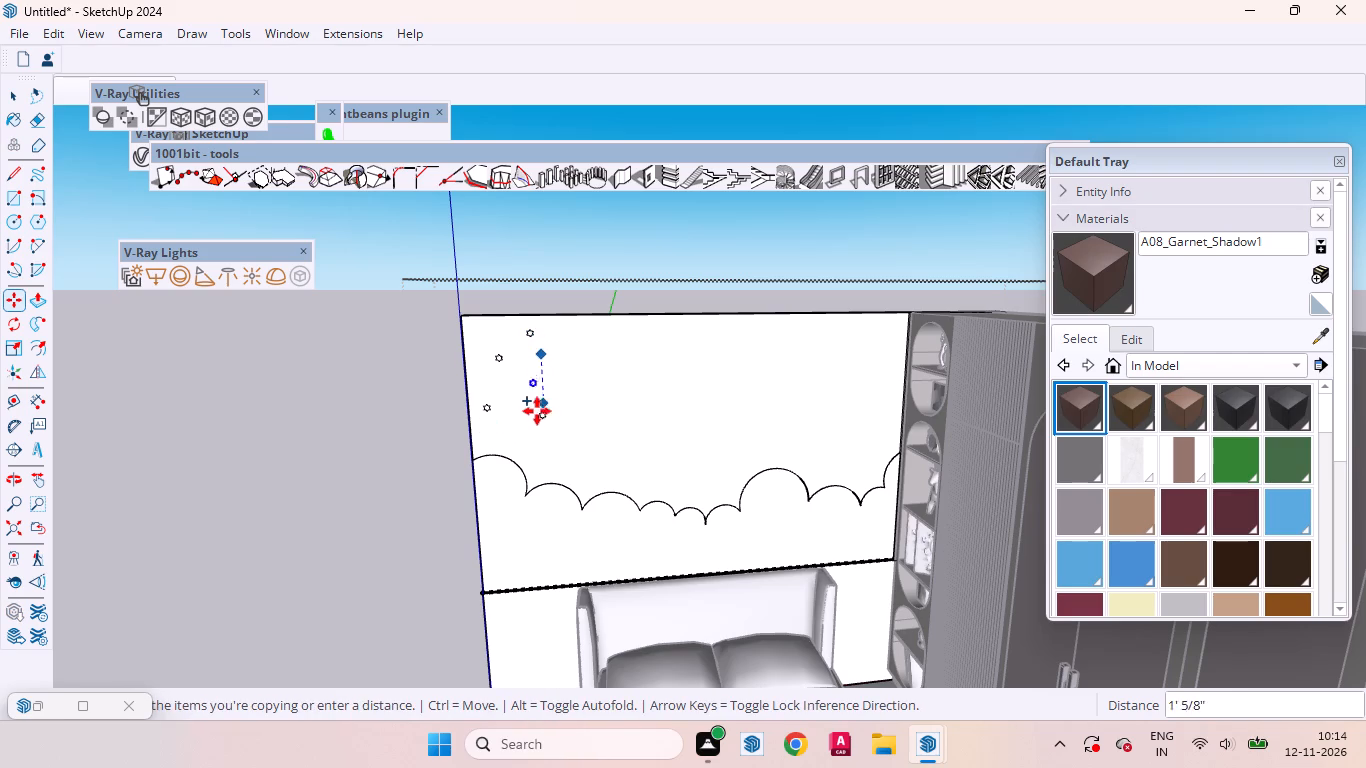
click(534, 413)
click(536, 407)
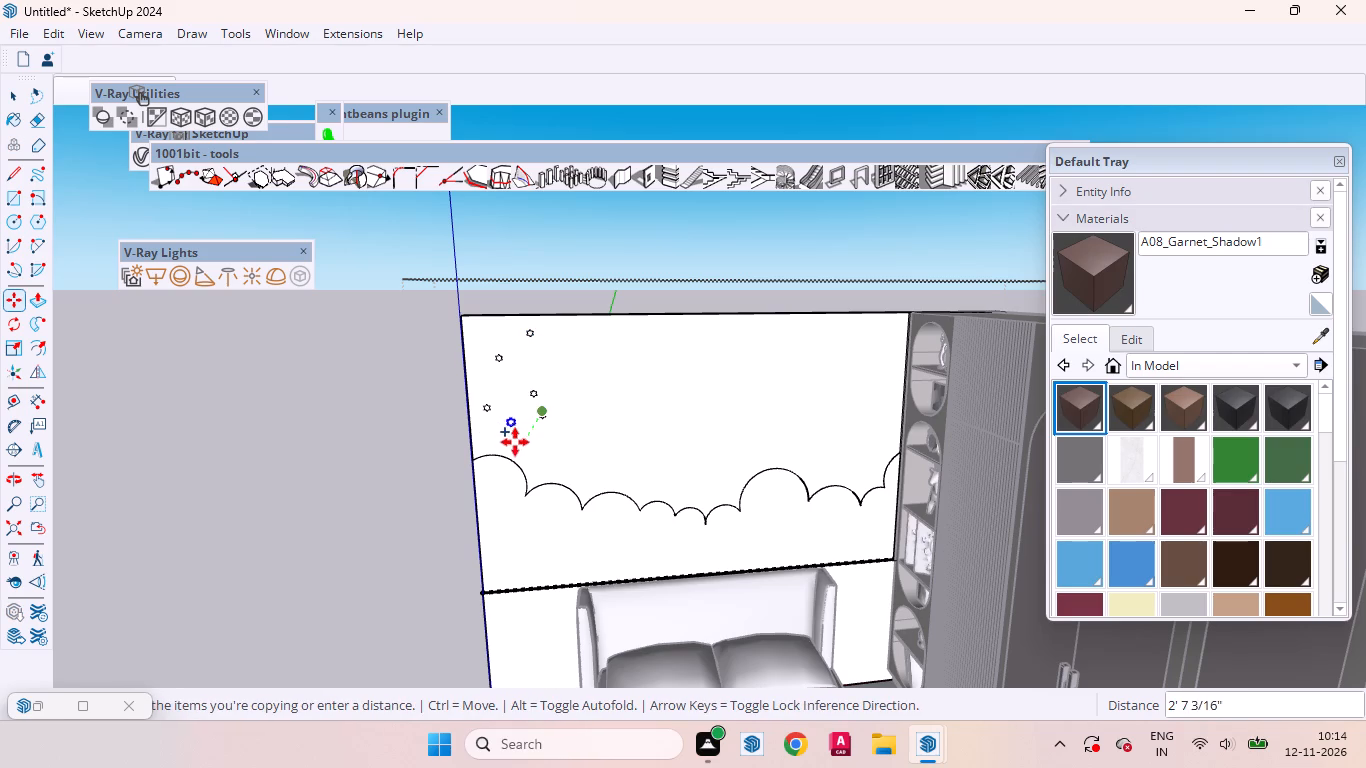
click(515, 443)
click(523, 444)
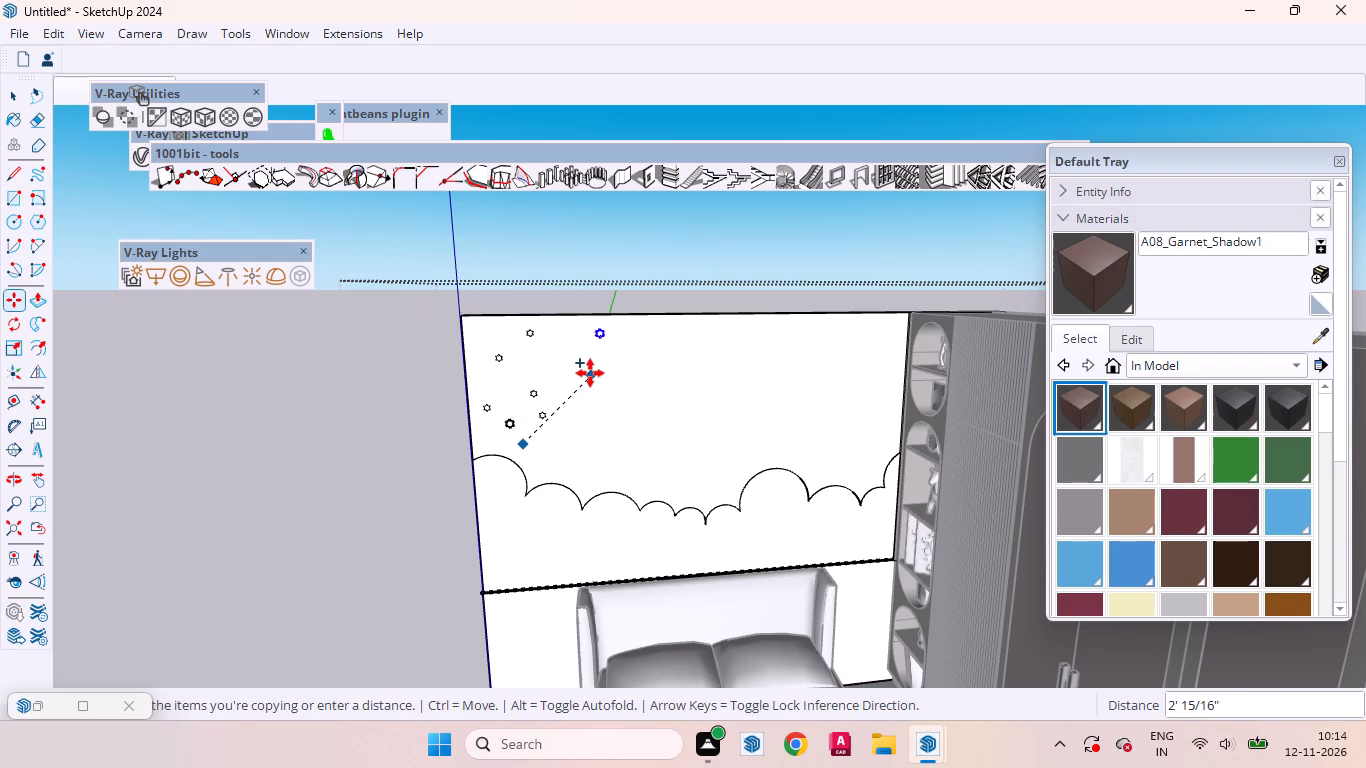
click(590, 373)
click(595, 369)
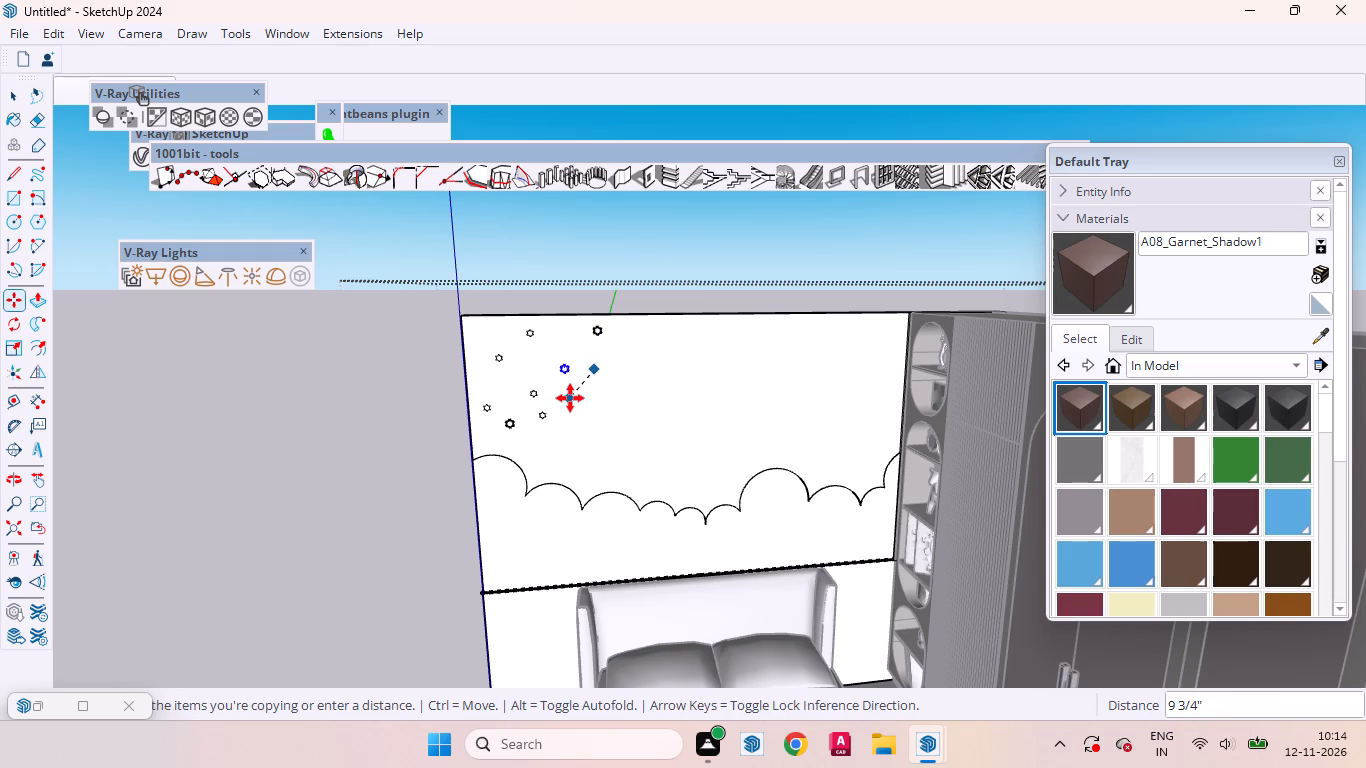
click(570, 398)
Scatter six star copies above the clouds at the wardrobe end of the wall panel.
click(573, 397)
click(828, 384)
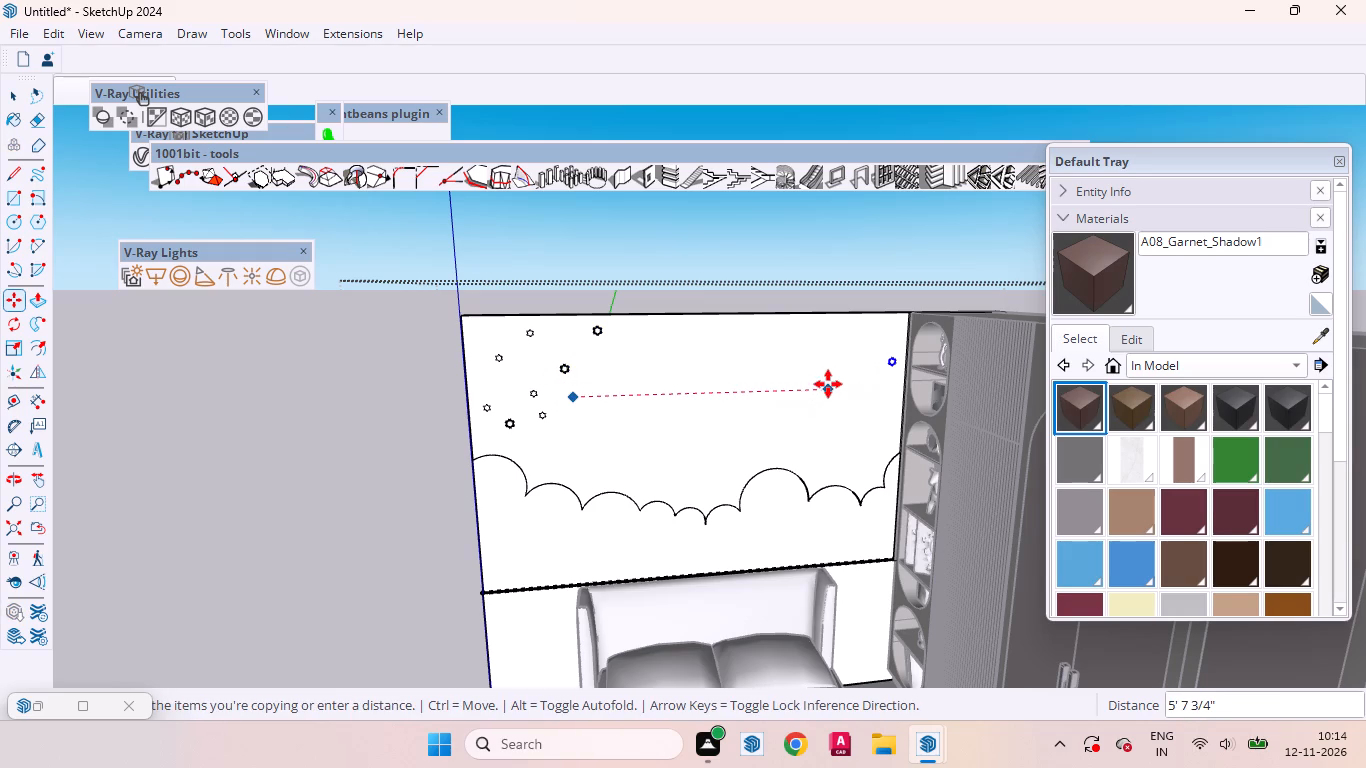
click(890, 399)
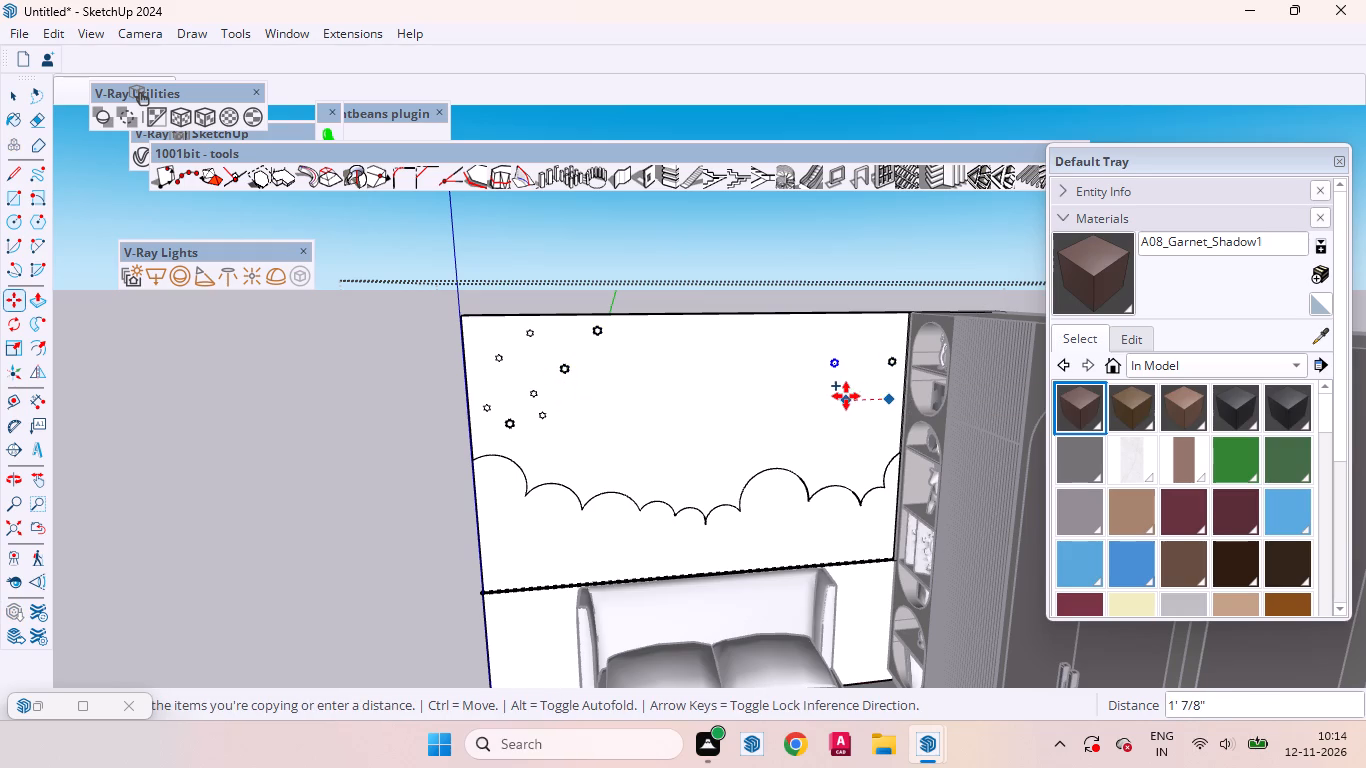
click(846, 396)
click(850, 392)
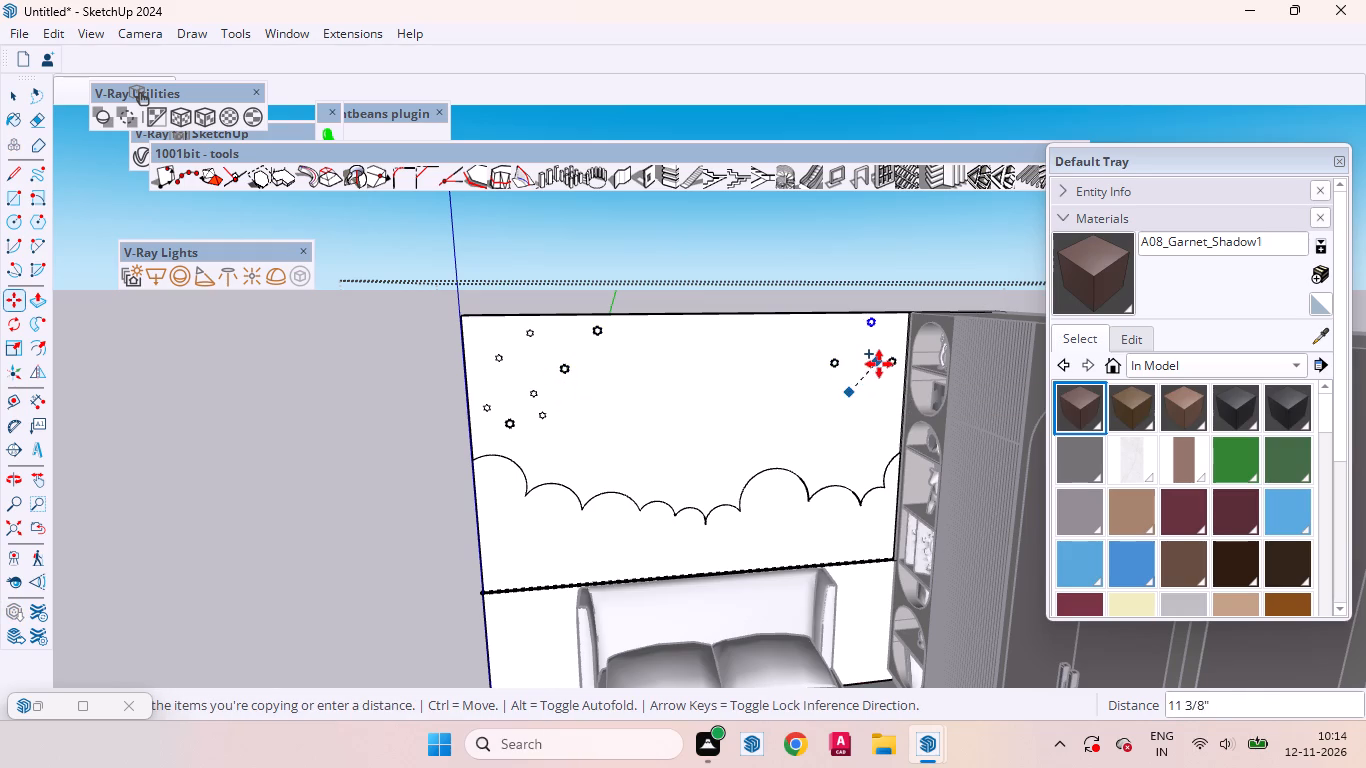
click(879, 364)
click(879, 362)
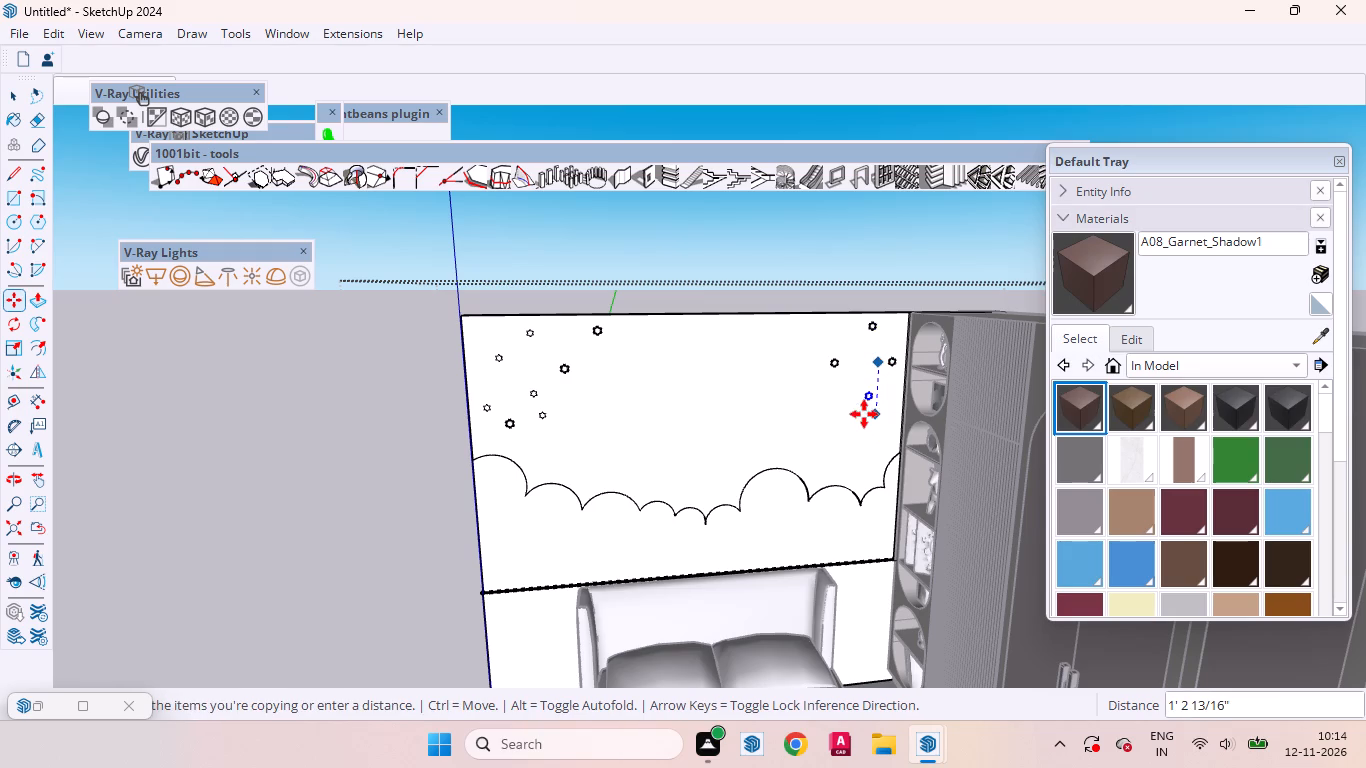
click(864, 414)
click(869, 420)
click(834, 450)
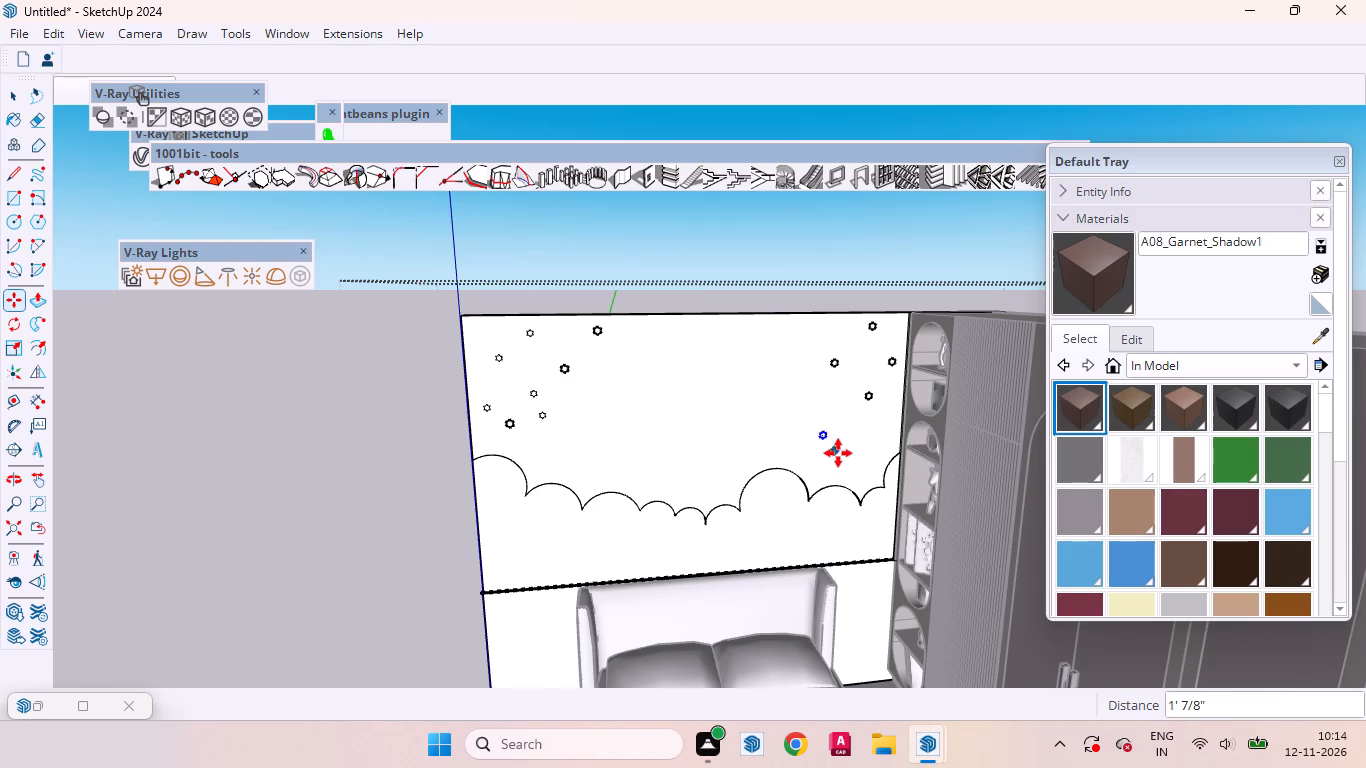
click(834, 451)
click(870, 463)
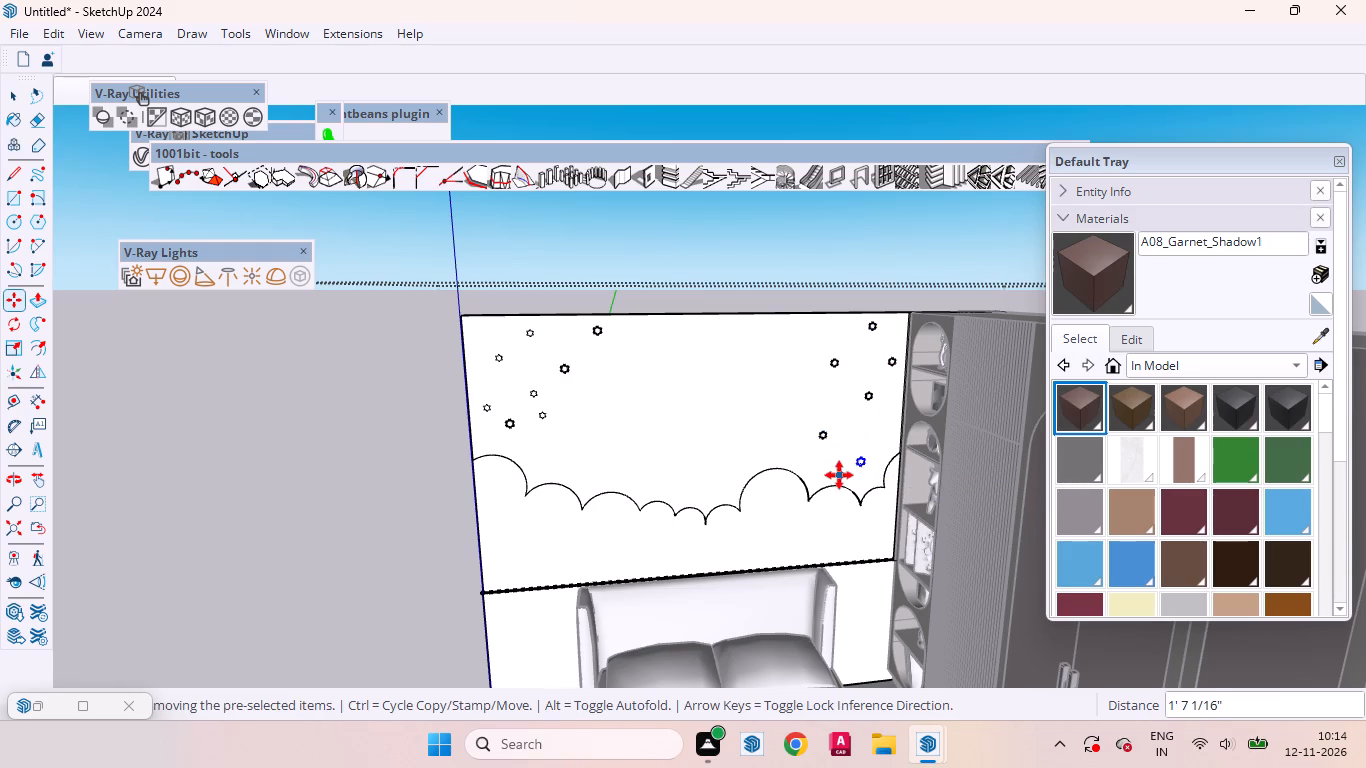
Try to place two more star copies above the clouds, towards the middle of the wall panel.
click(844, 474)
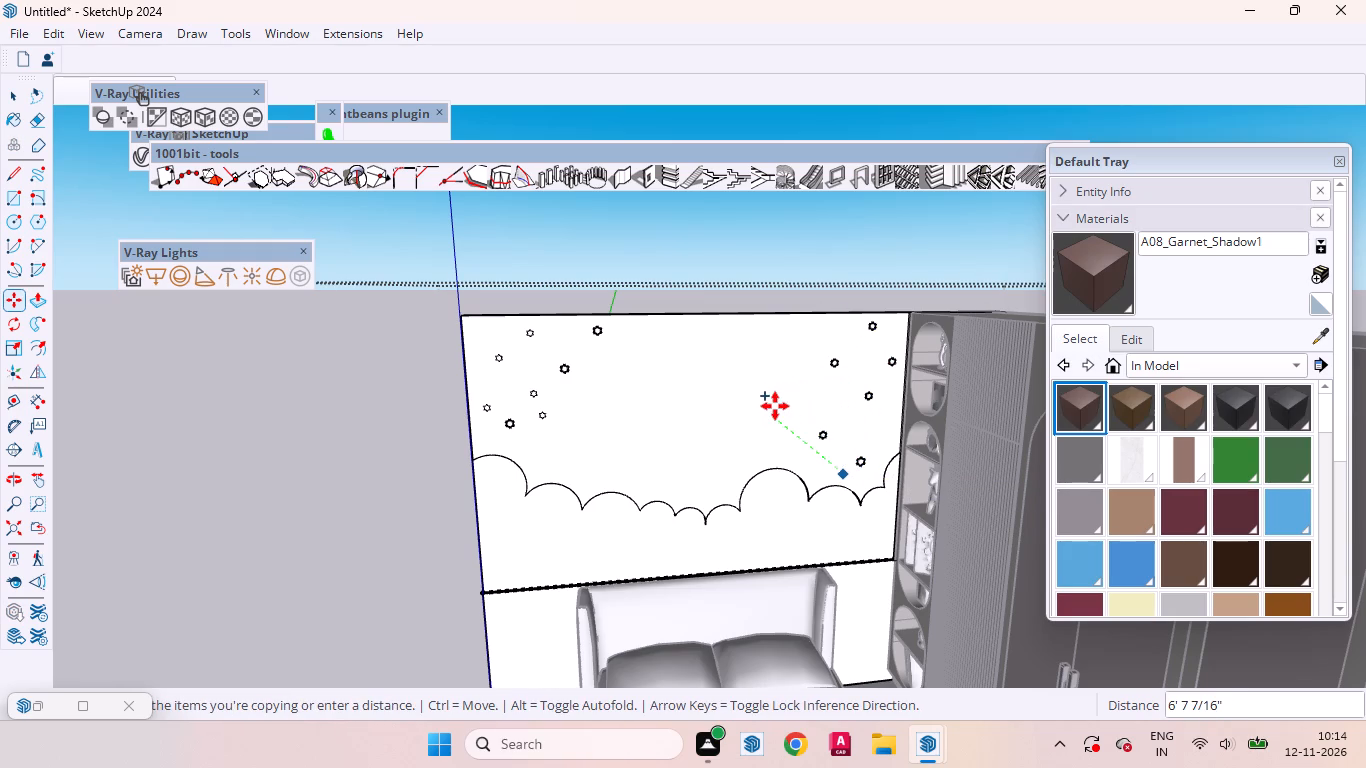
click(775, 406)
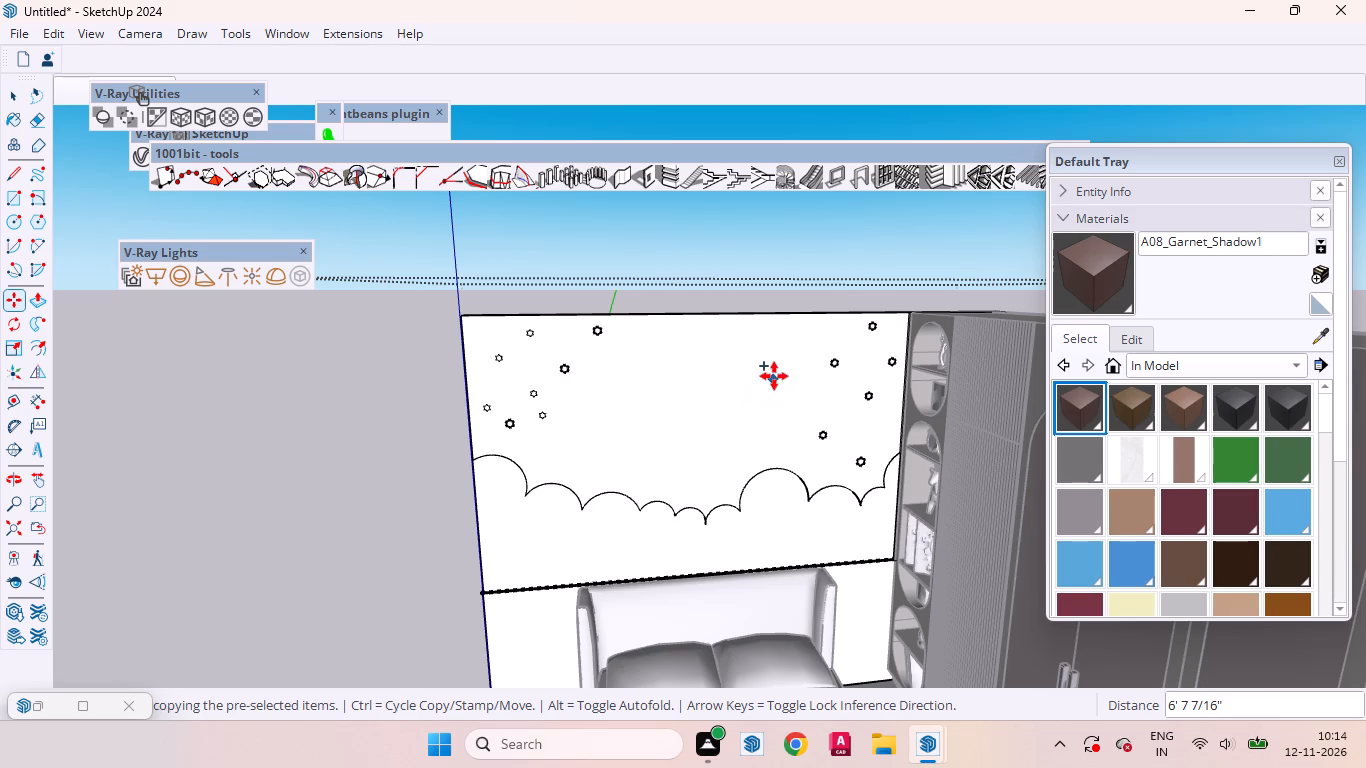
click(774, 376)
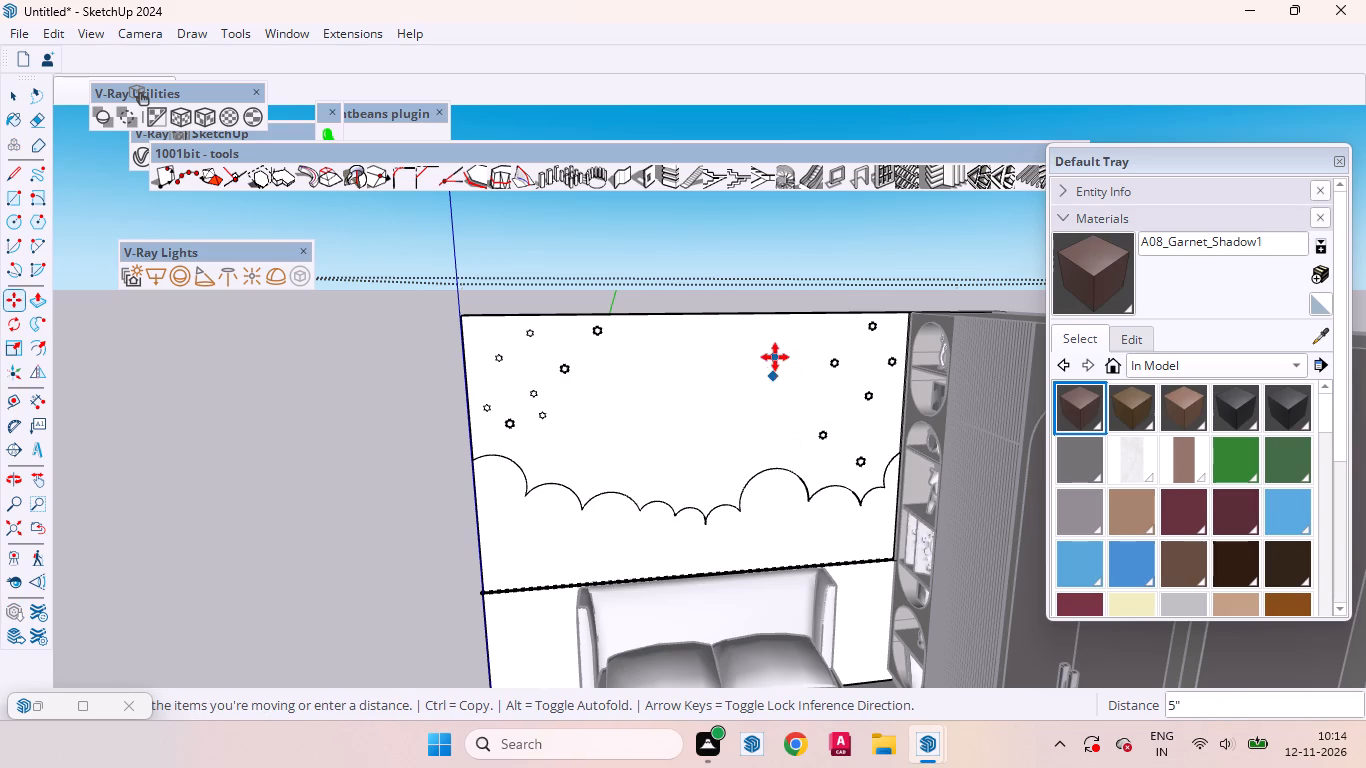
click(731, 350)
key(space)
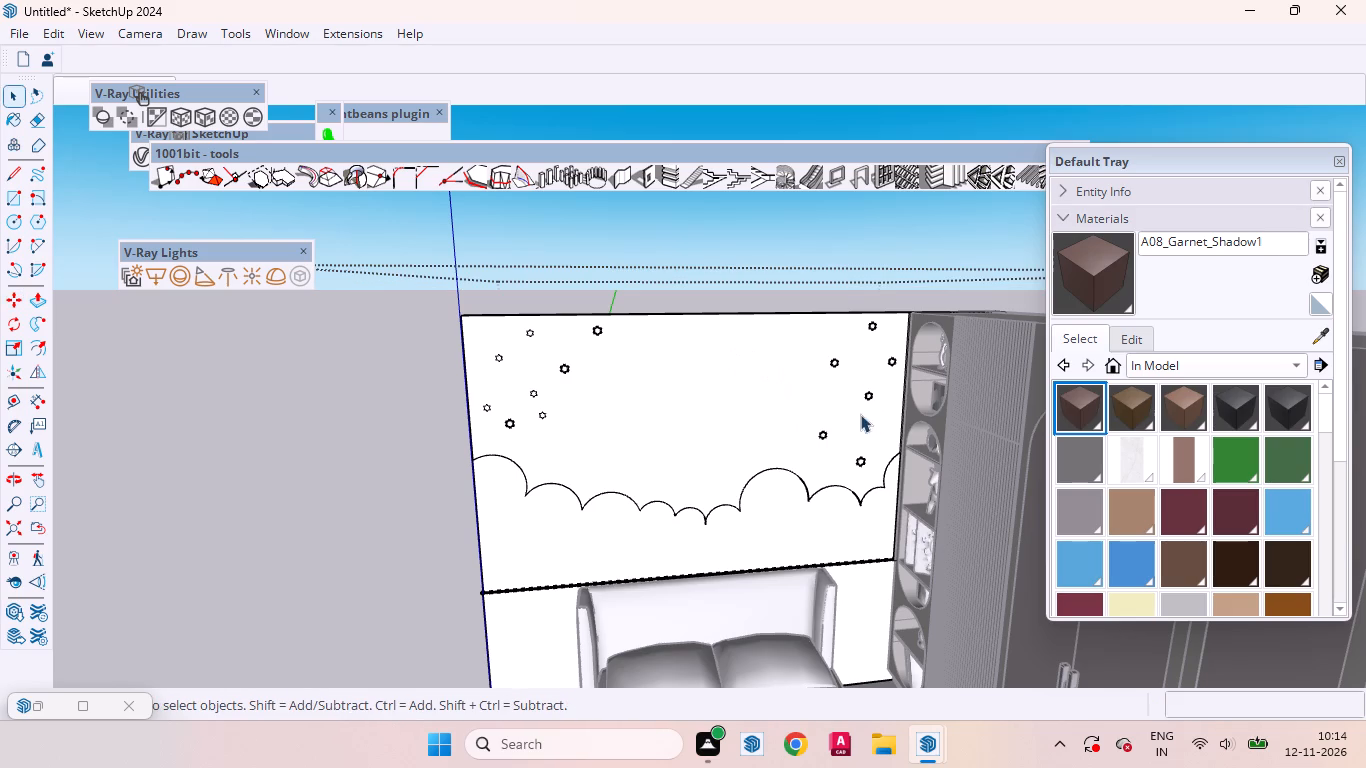
Delete the group of stray star copies floating off the wall panel, in front of the bed and wardrobe.
scroll(839, 433, up, 3)
scroll(734, 405, down, 3)
scroll(547, 339, up, 7)
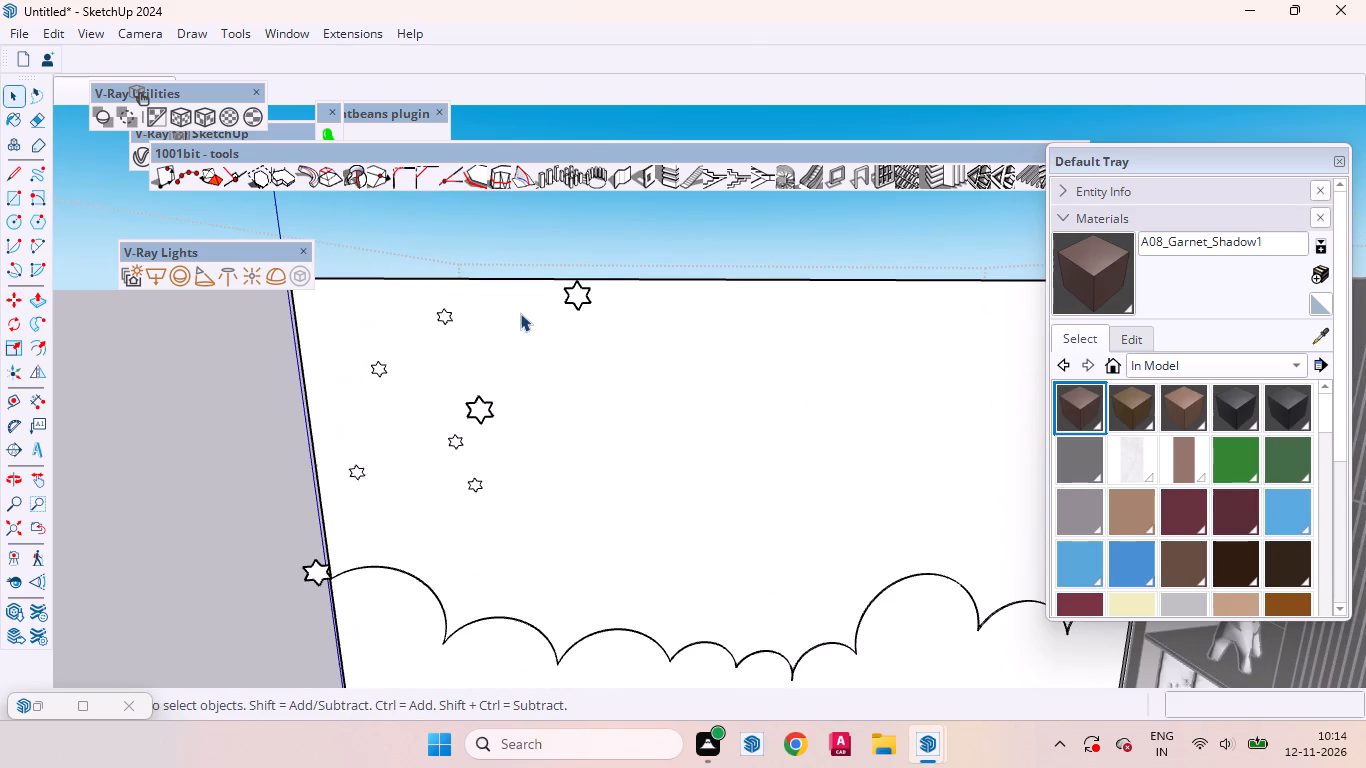
middle_drag(615, 377, 853, 428)
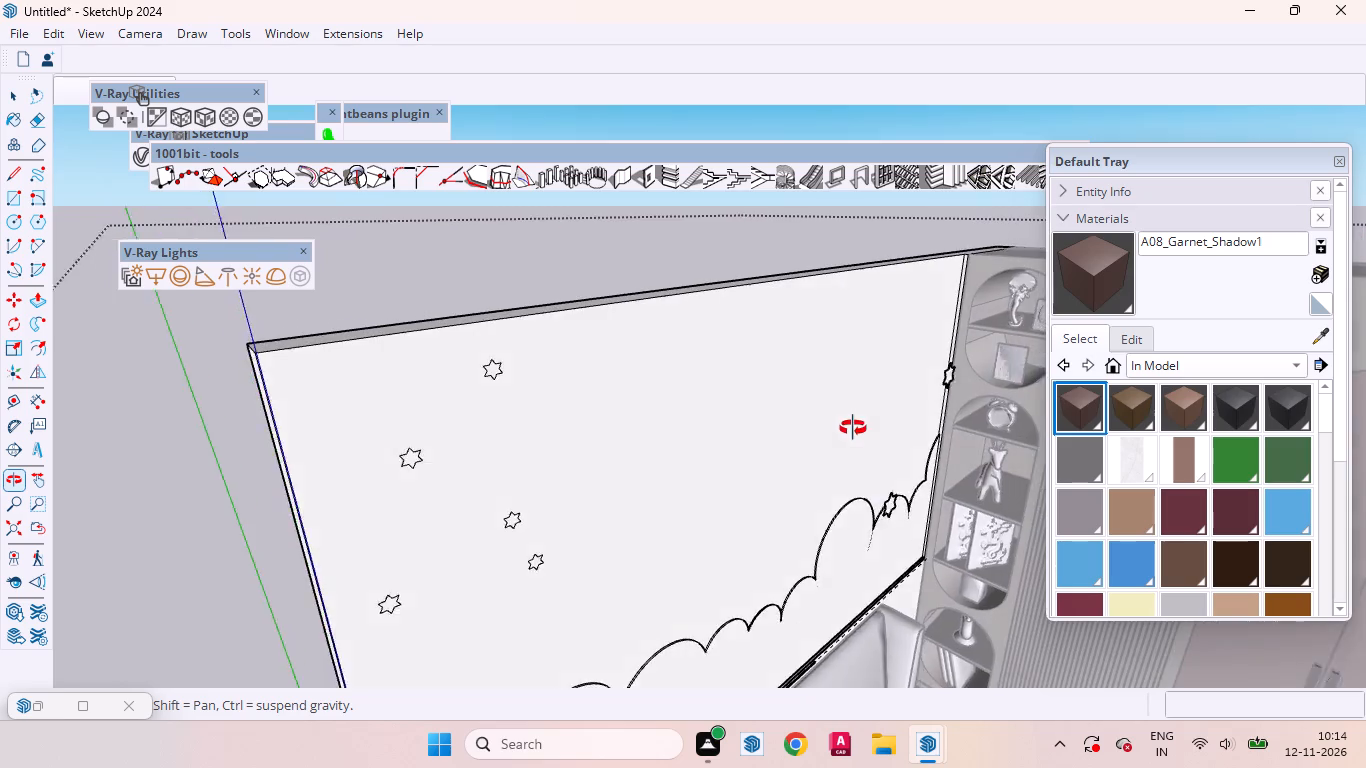
middle_drag(853, 428, 842, 391)
scroll(763, 358, down, 9)
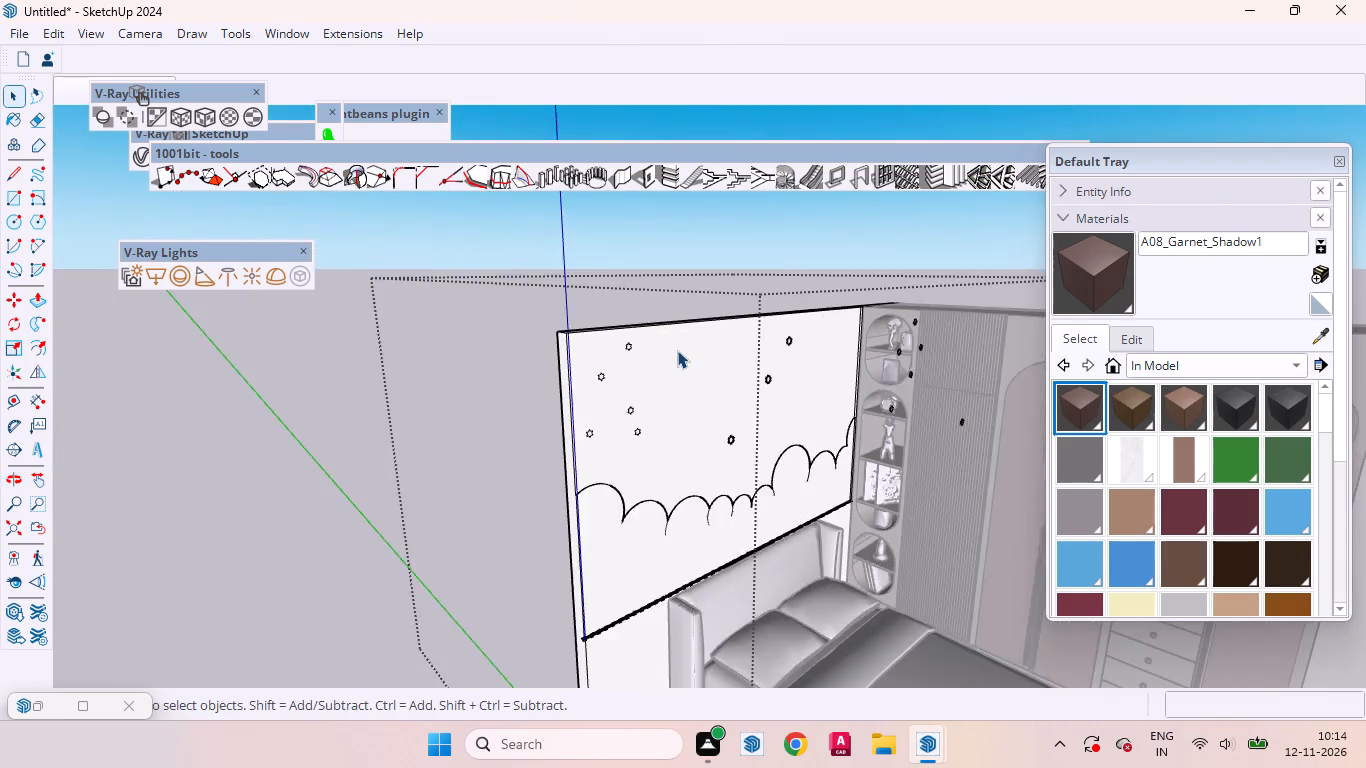
scroll(677, 350, down, 2)
middle_drag(707, 370, 1109, 487)
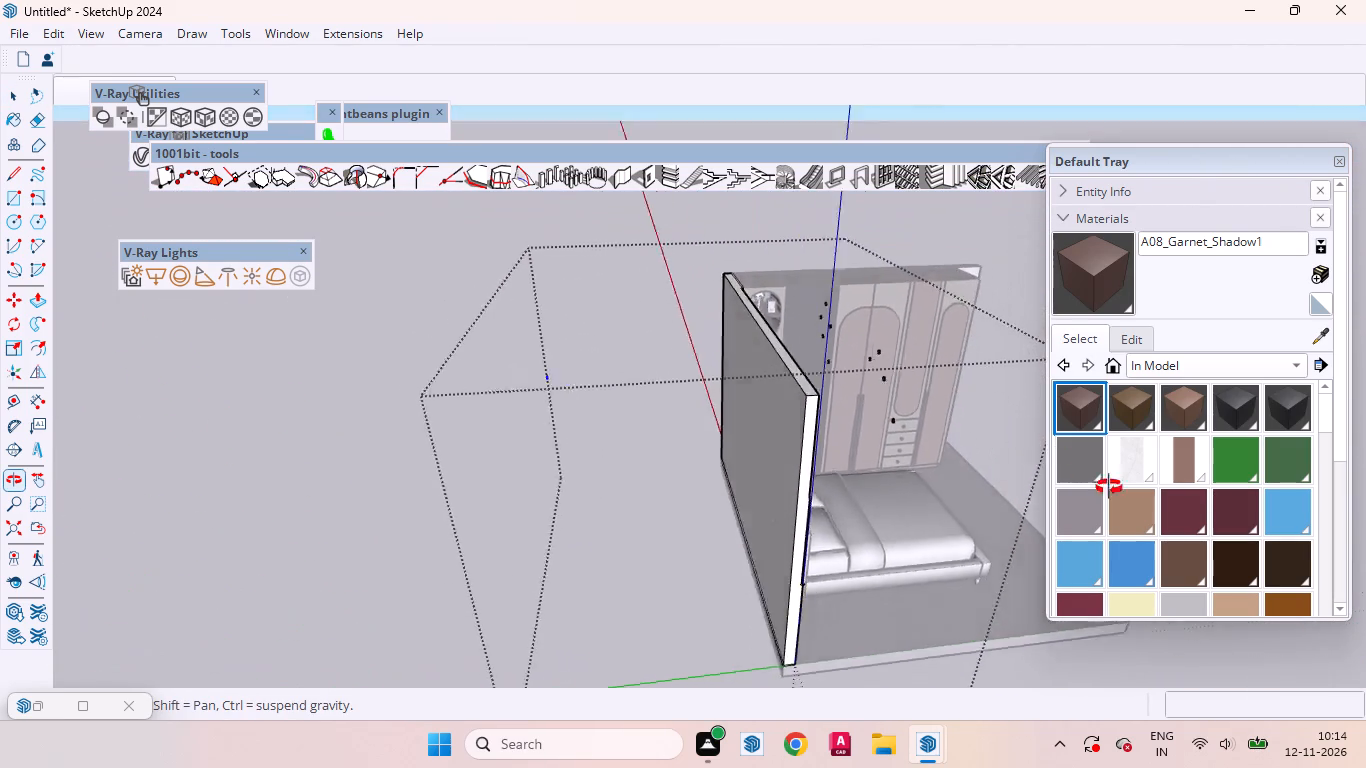
middle_drag(1109, 487, 1365, 616)
scroll(945, 542, up, 3)
scroll(796, 535, up, 1)
middle_drag(796, 535, 913, 559)
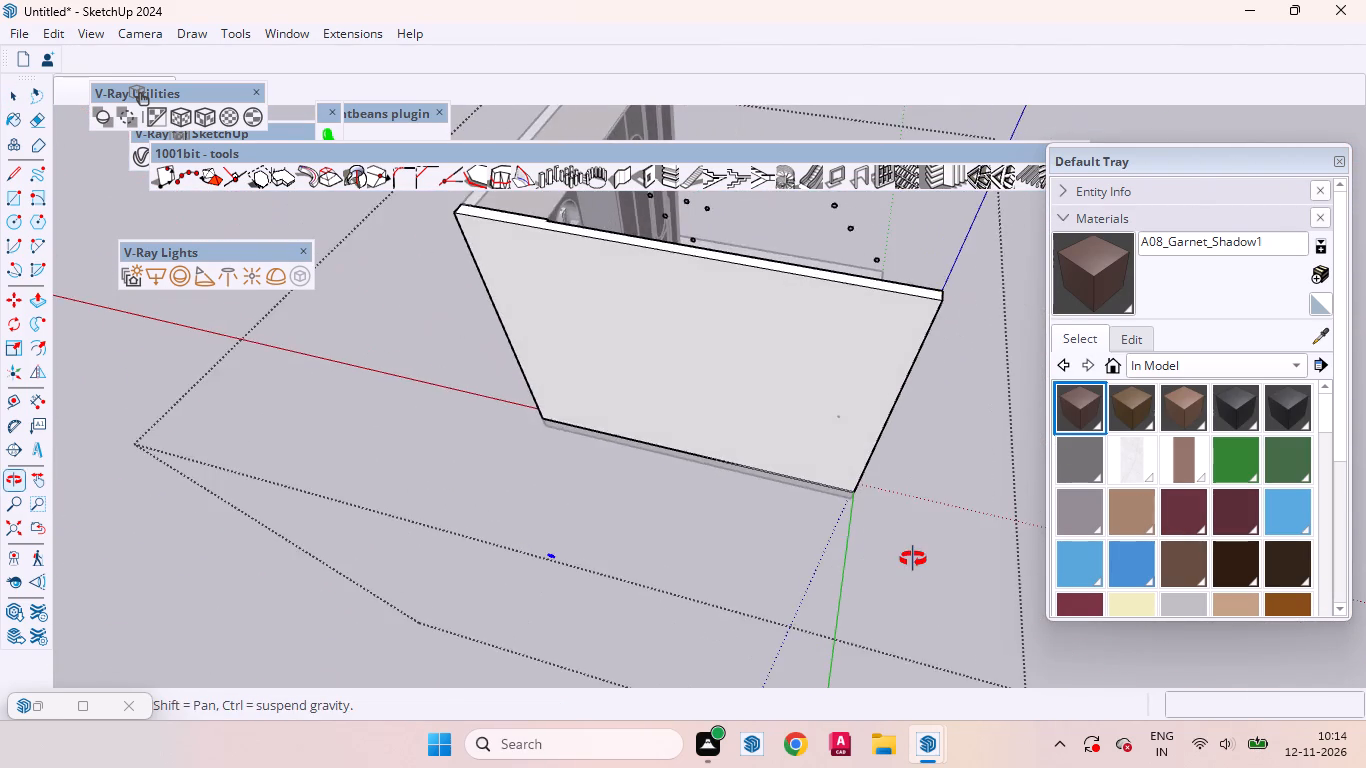
middle_drag(913, 559, 913, 557)
scroll(888, 594, down, 4)
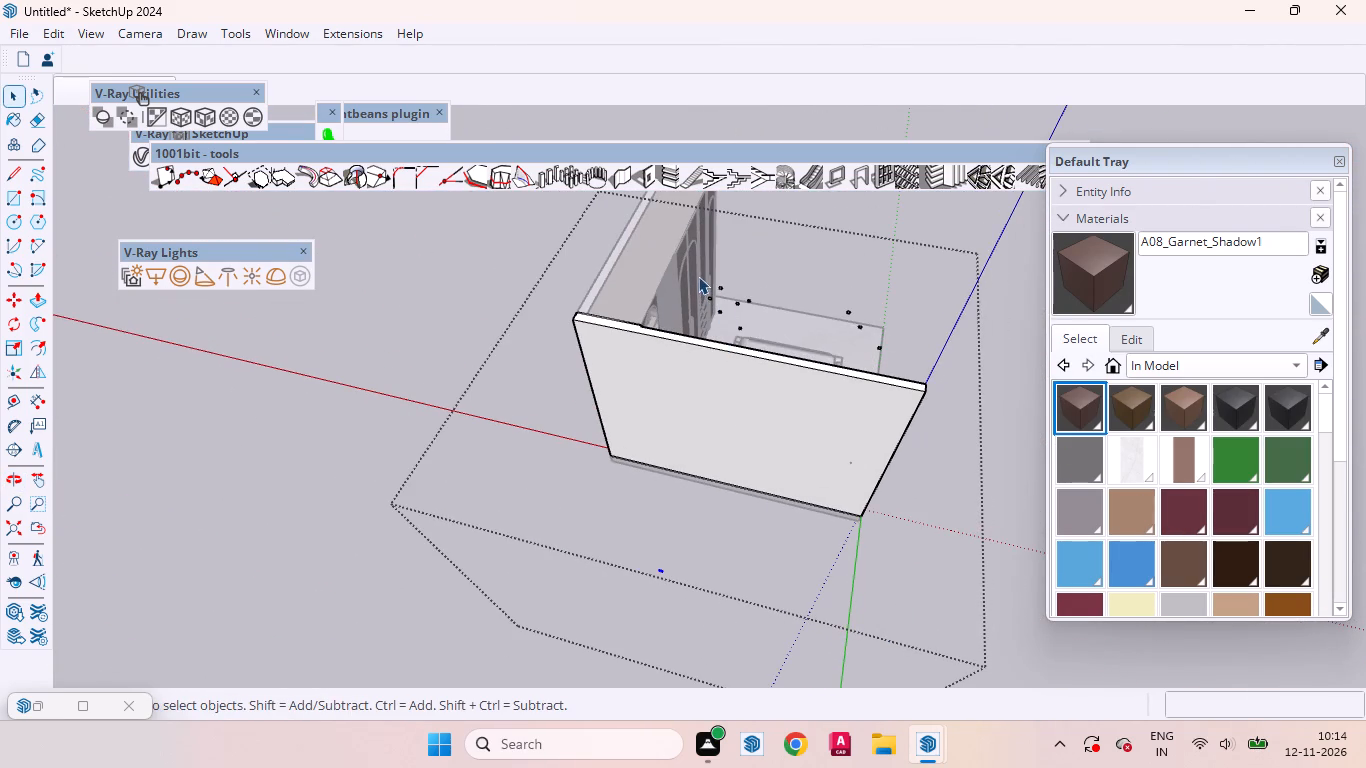
drag(698, 276, 916, 382)
key(Delete)
Delete the uppermost remaining star at the wall end away from the wardrobe, leaving only stars that lie on the panel face.
middle_drag(931, 426, 0, 244)
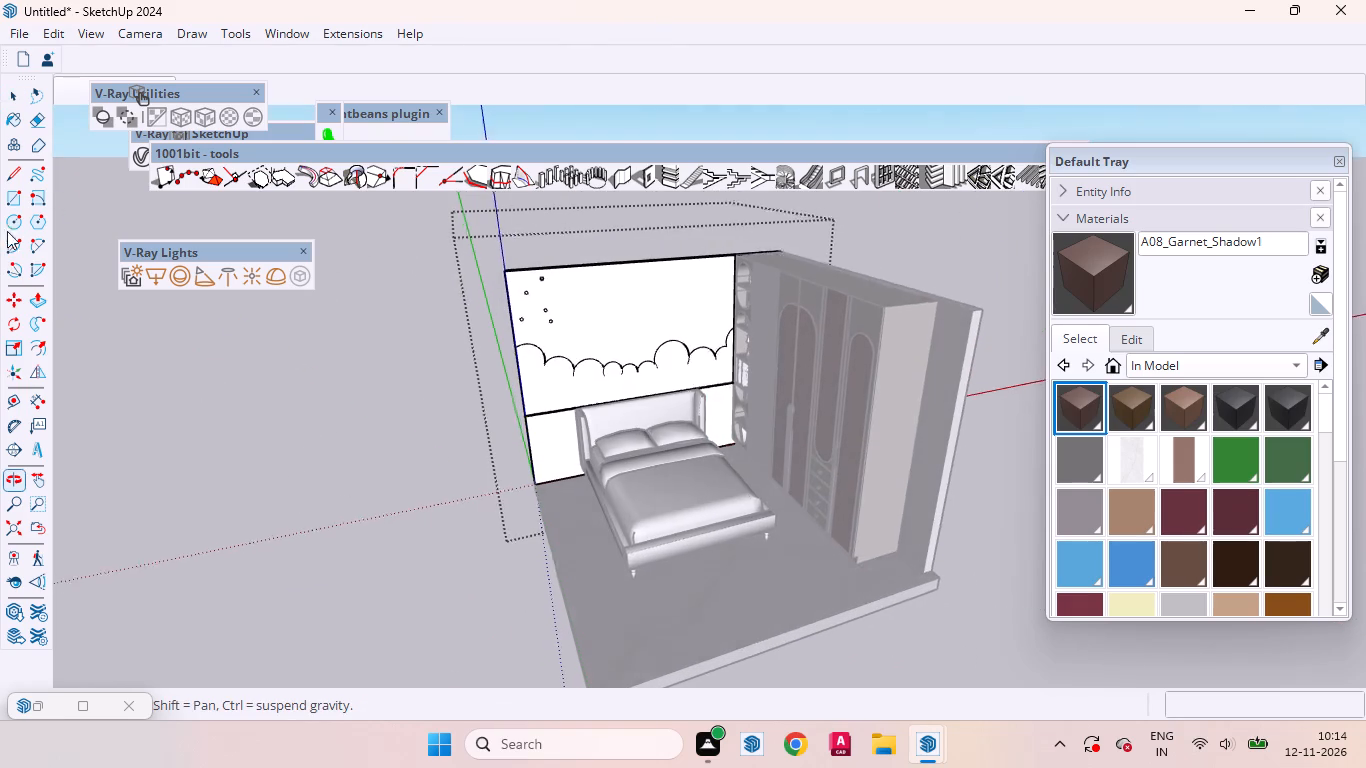
scroll(491, 271, up, 3)
click(363, 410)
middle_drag(517, 406, 436, 332)
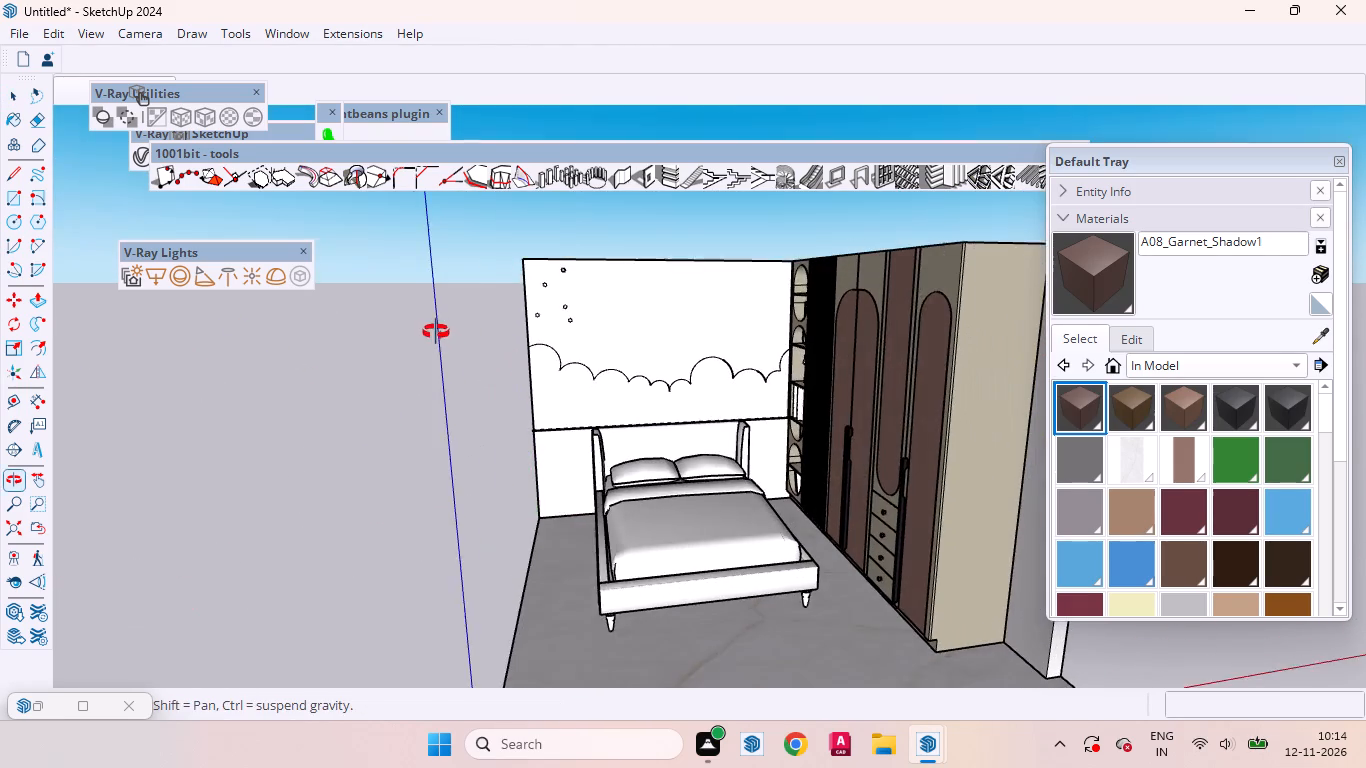
middle_drag(436, 332, 436, 331)
triple_click(641, 318)
scroll(588, 315, up, 4)
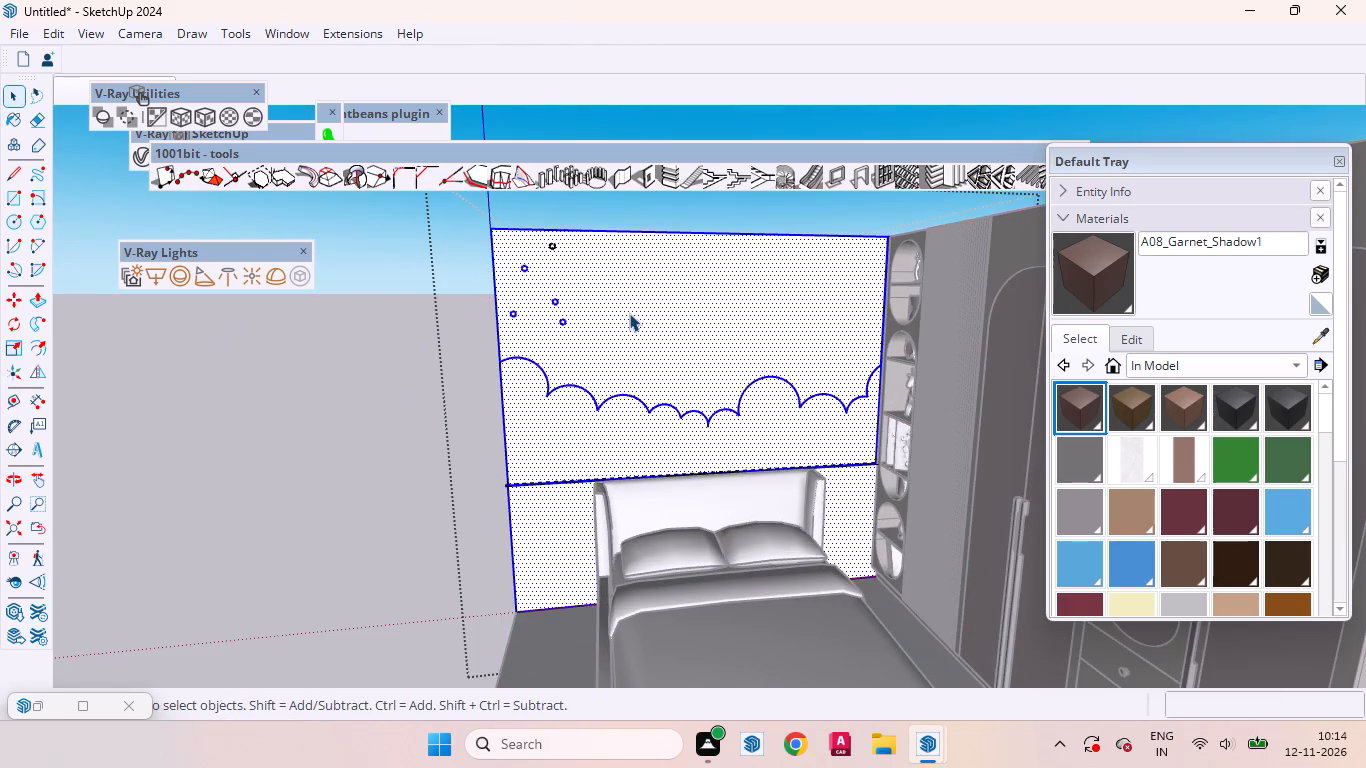
click(638, 312)
scroll(538, 236, up, 8)
drag(545, 235, 591, 275)
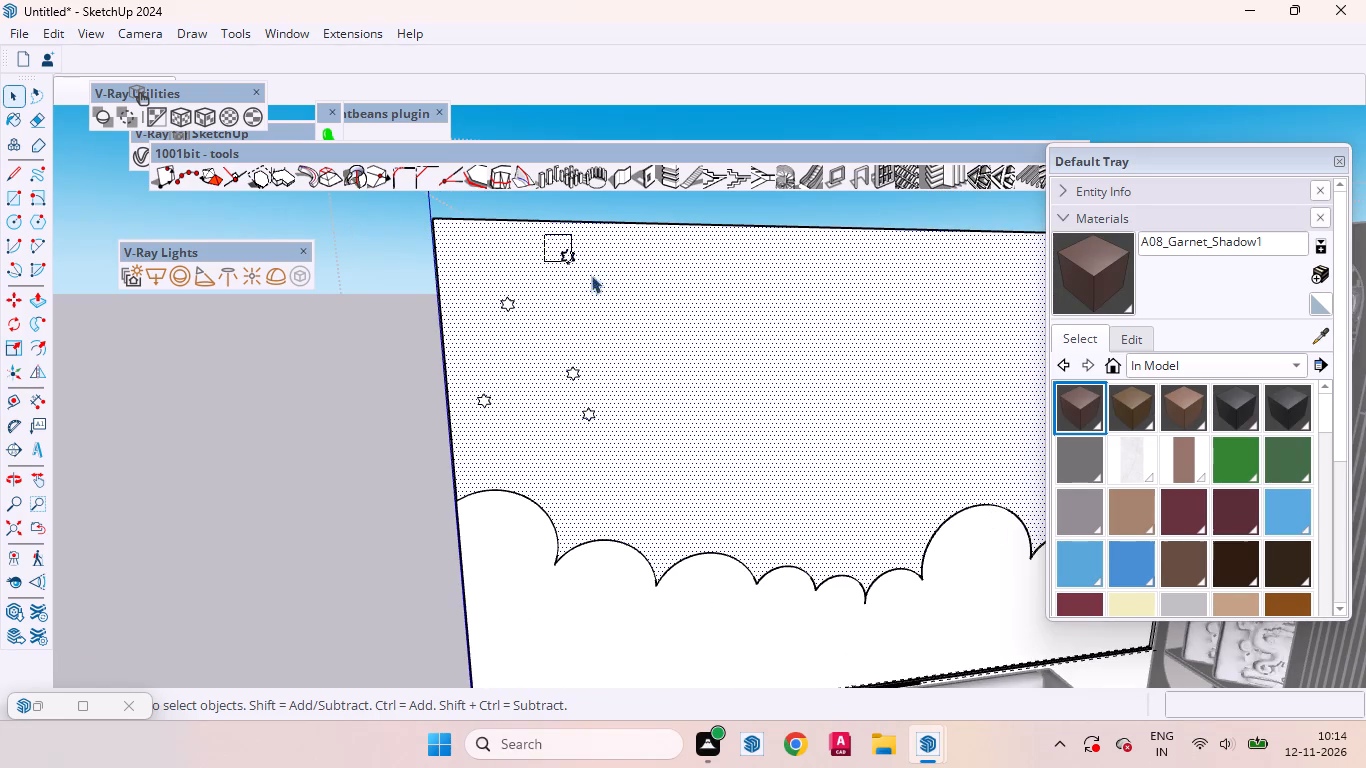
drag(591, 275, 607, 285)
key(Delete)
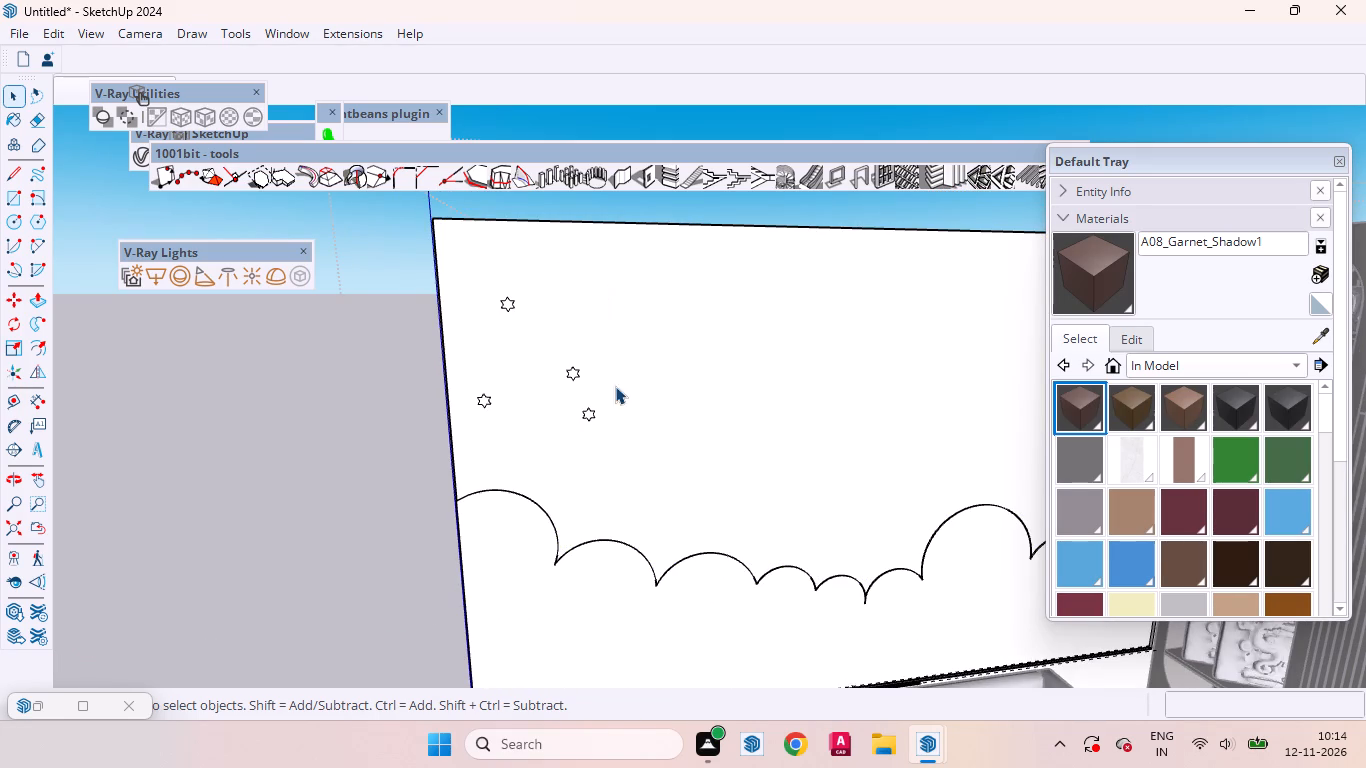
Copy the inner upper star of the remaining cluster to three scattered spots, two further towards the wall's middle and one near the top edge.
click(626, 382)
scroll(589, 378, up, 3)
drag(540, 349, 601, 393)
key(m)
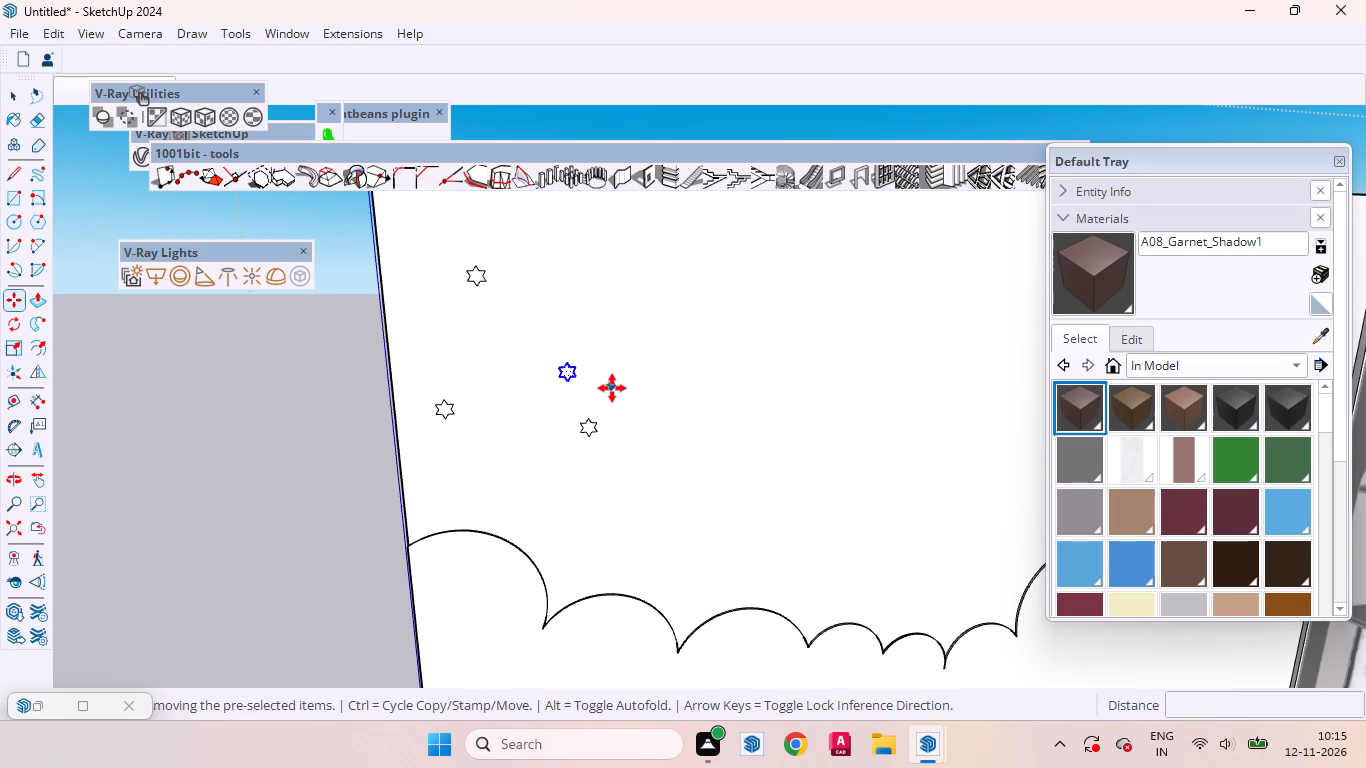
click(604, 389)
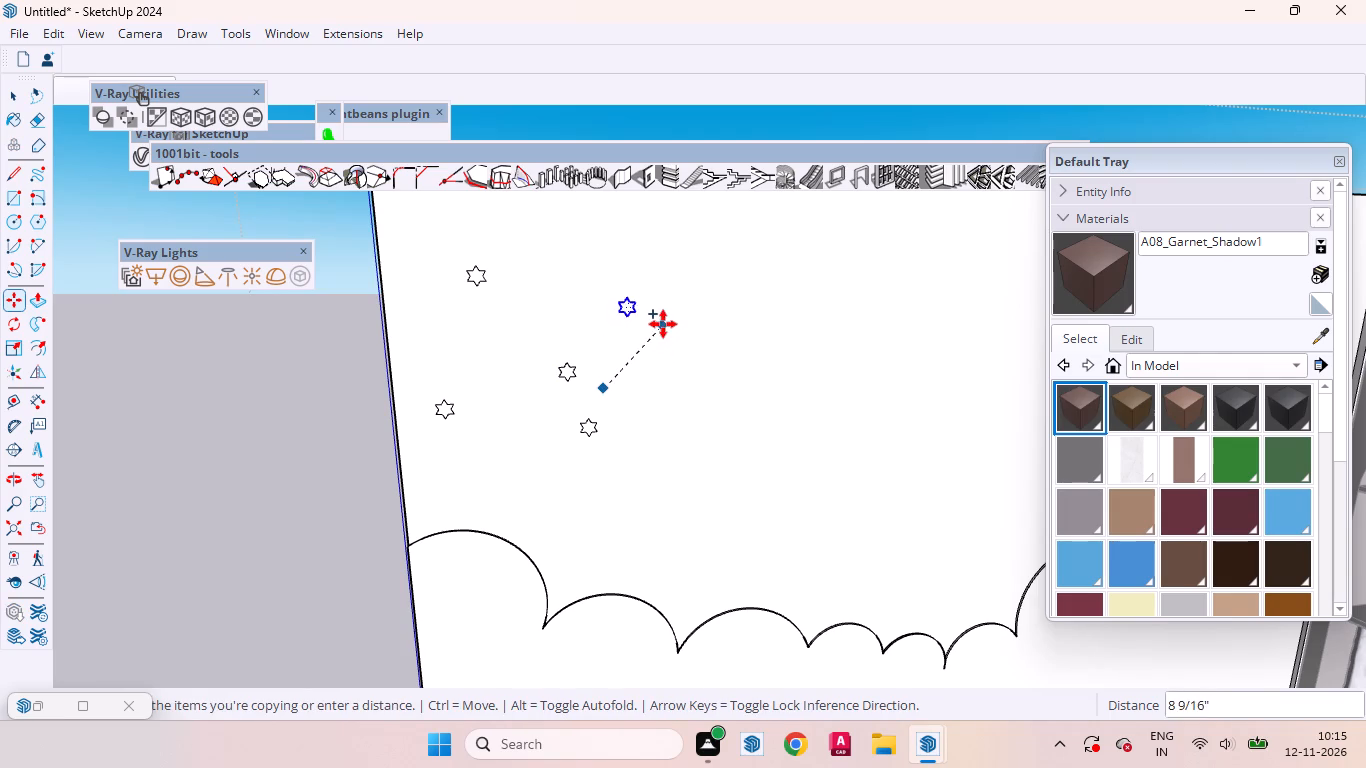
click(668, 321)
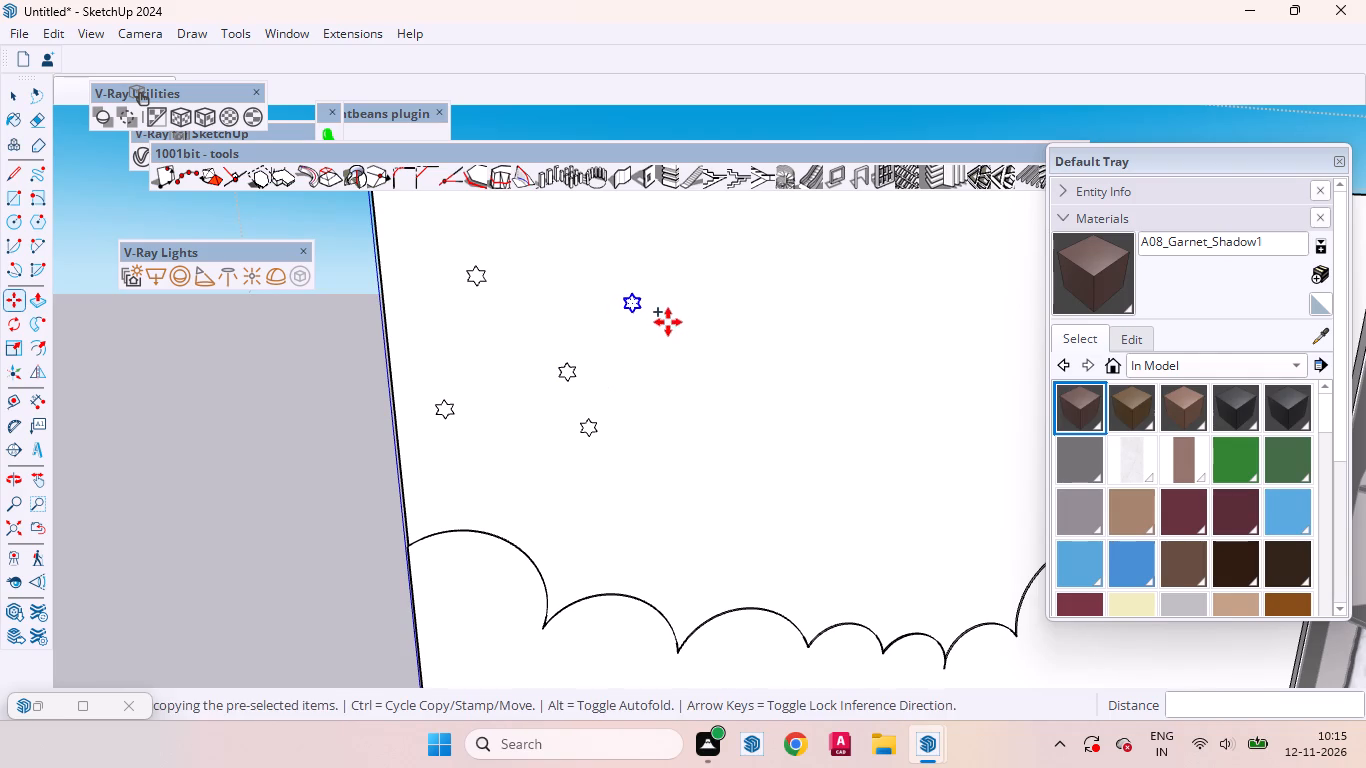
click(668, 326)
click(695, 406)
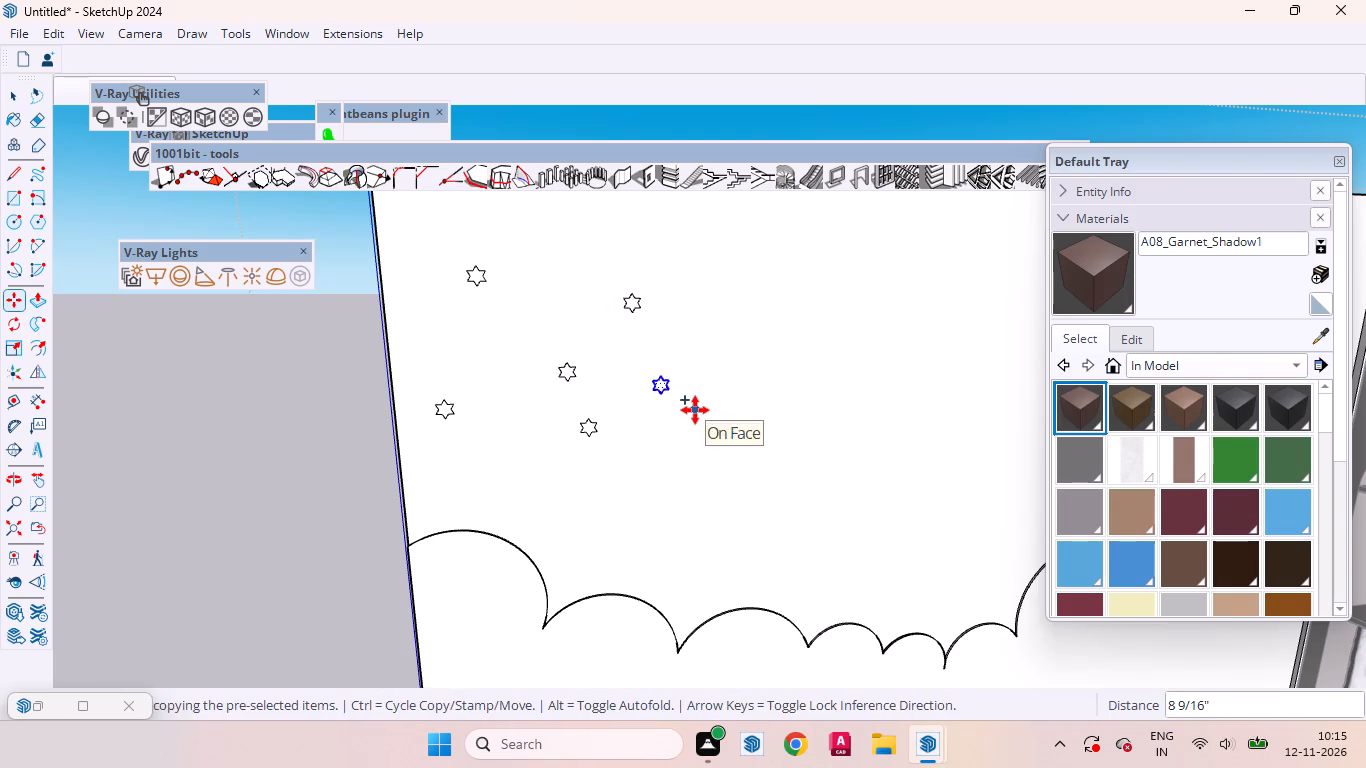
click(695, 410)
click(591, 255)
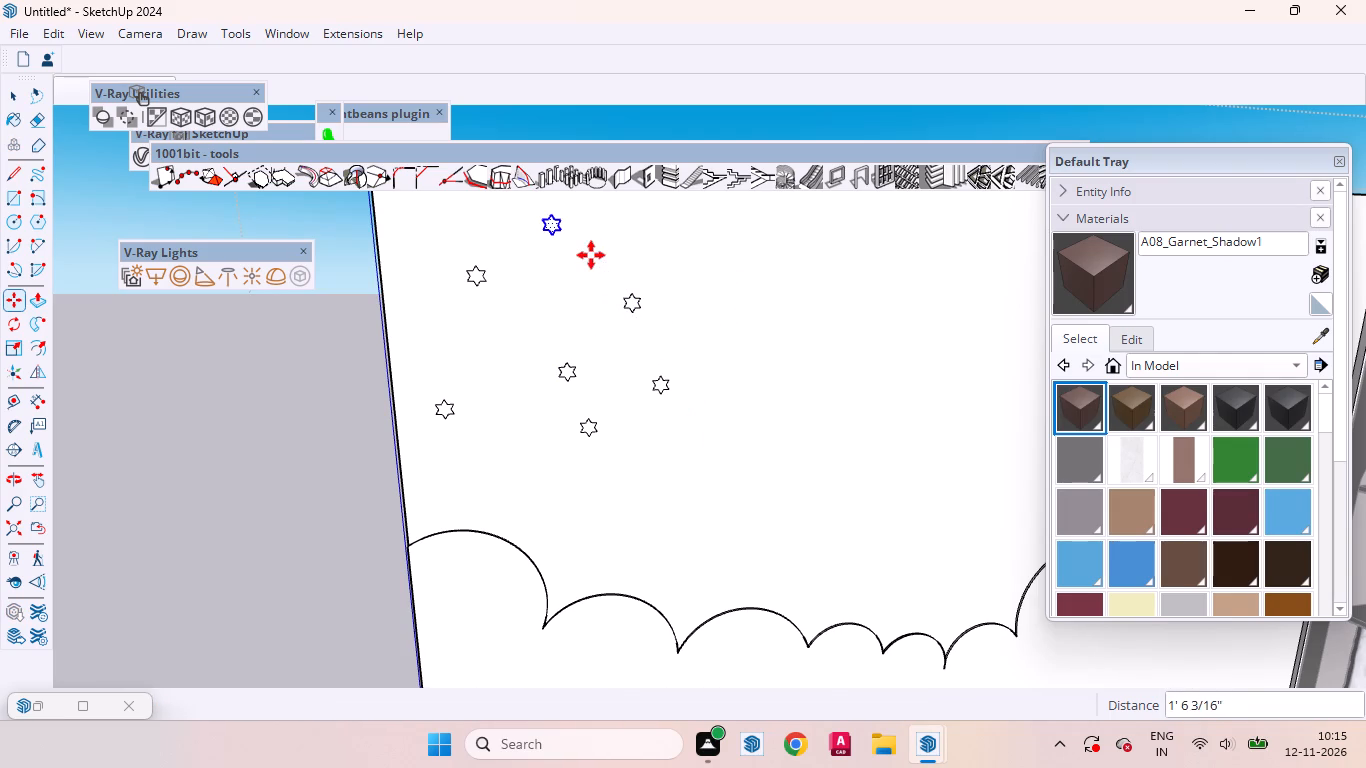
Add three more star copies: one in the panel's upper corner away from the wardrobe and two just above the clouds.
click(591, 255)
scroll(777, 339, down, 3)
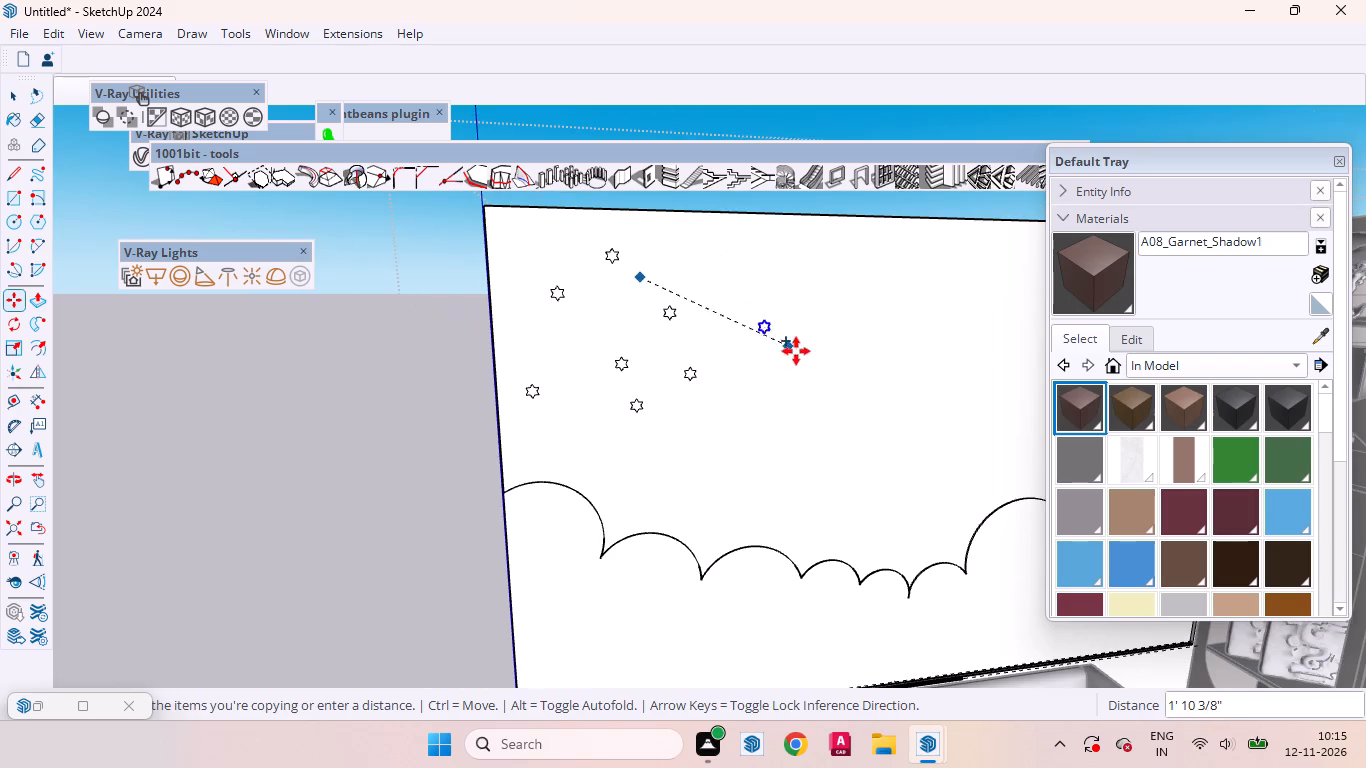
click(546, 259)
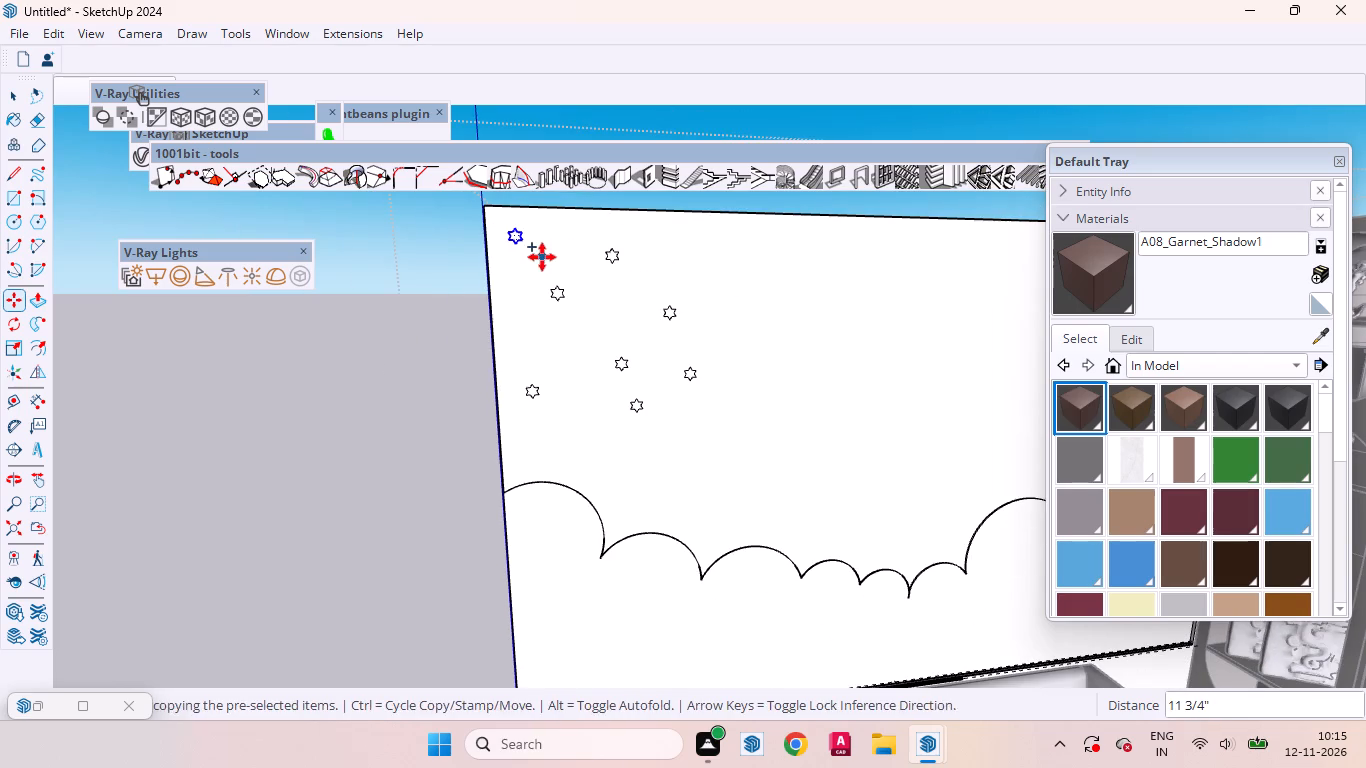
click(542, 257)
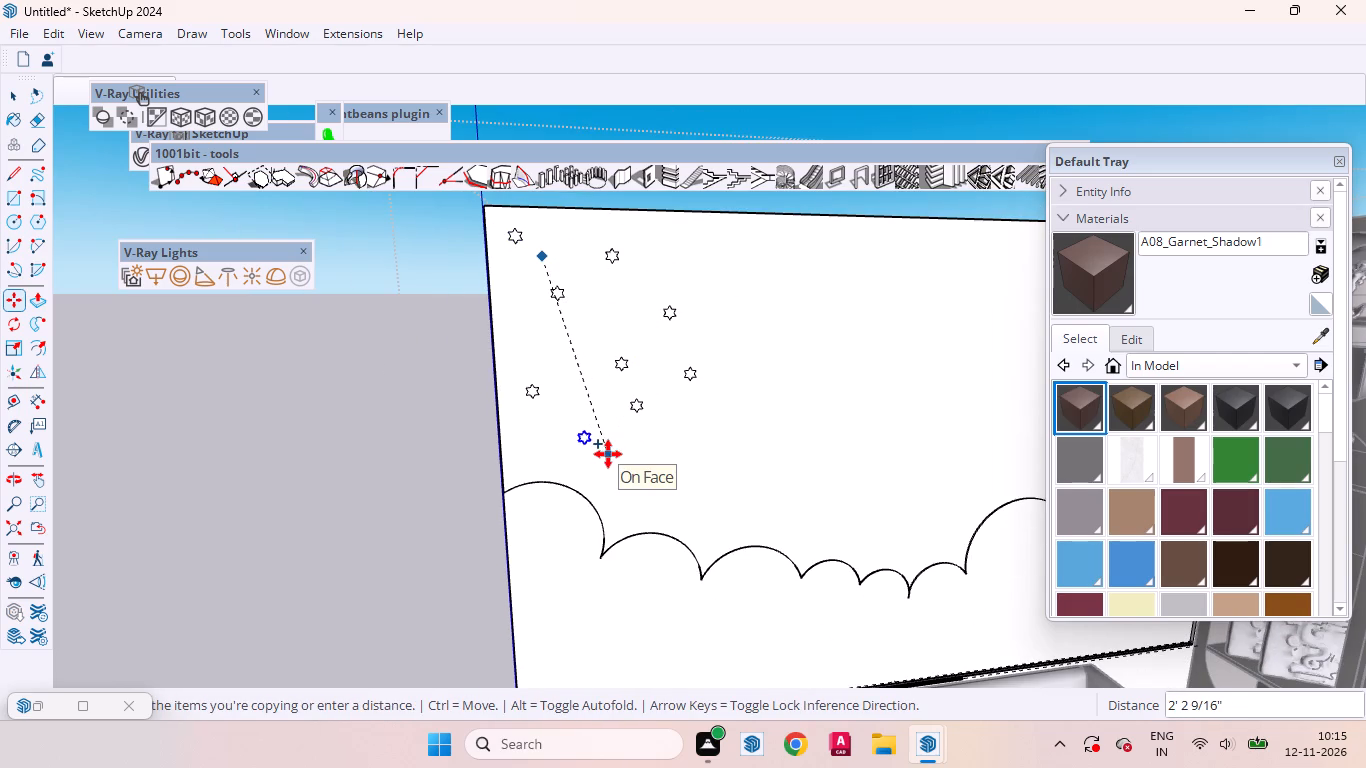
click(608, 454)
click(608, 454)
click(701, 496)
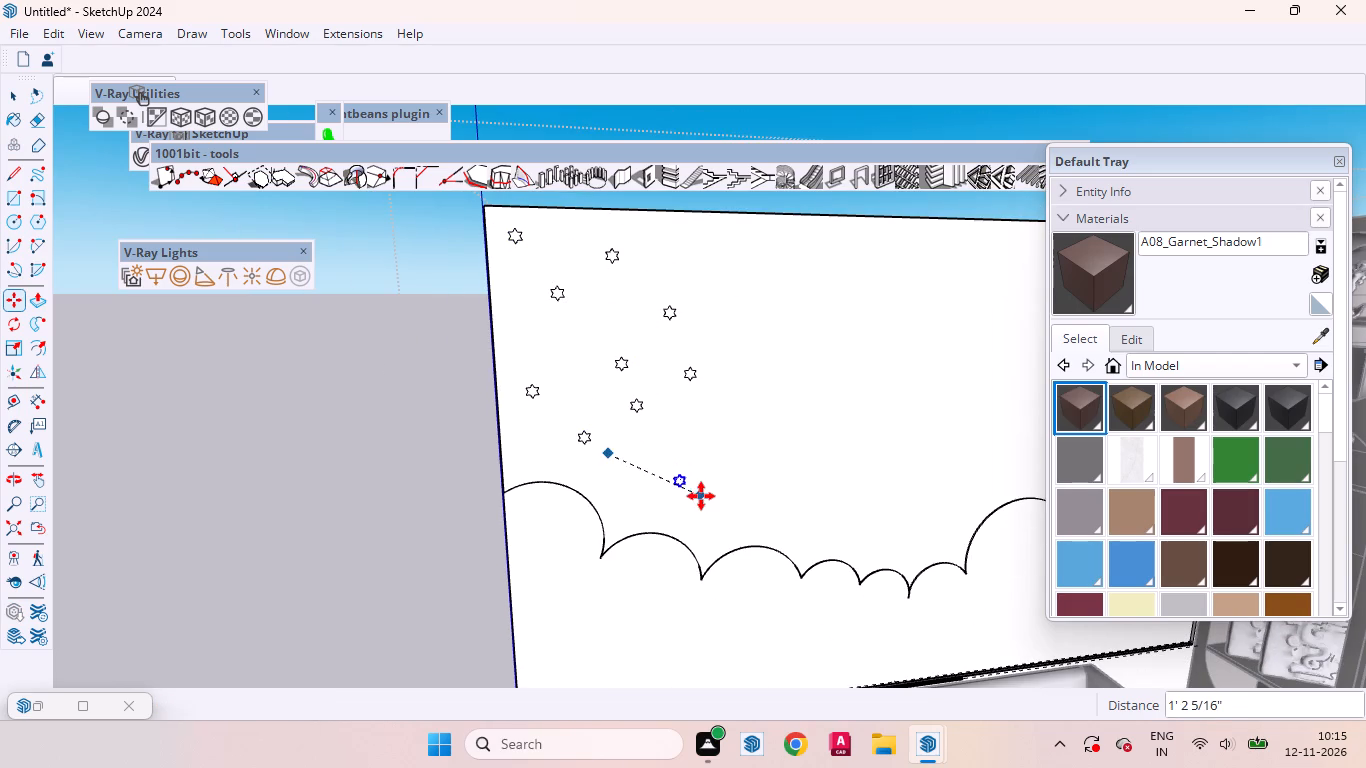
Scatter four star copies across the upper part of the panel, extending the cluster towards the middle of the wall.
click(701, 496)
click(779, 276)
click(779, 276)
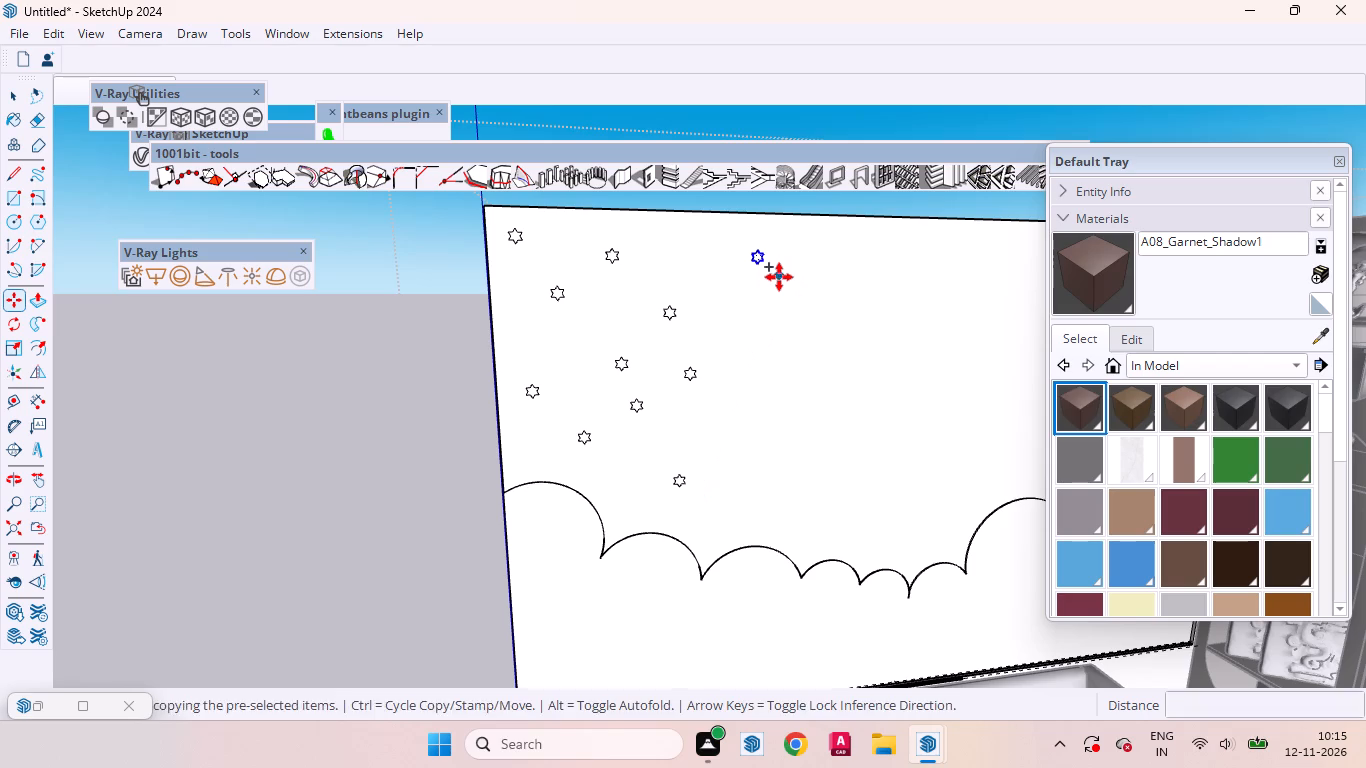
click(796, 356)
click(796, 358)
click(902, 316)
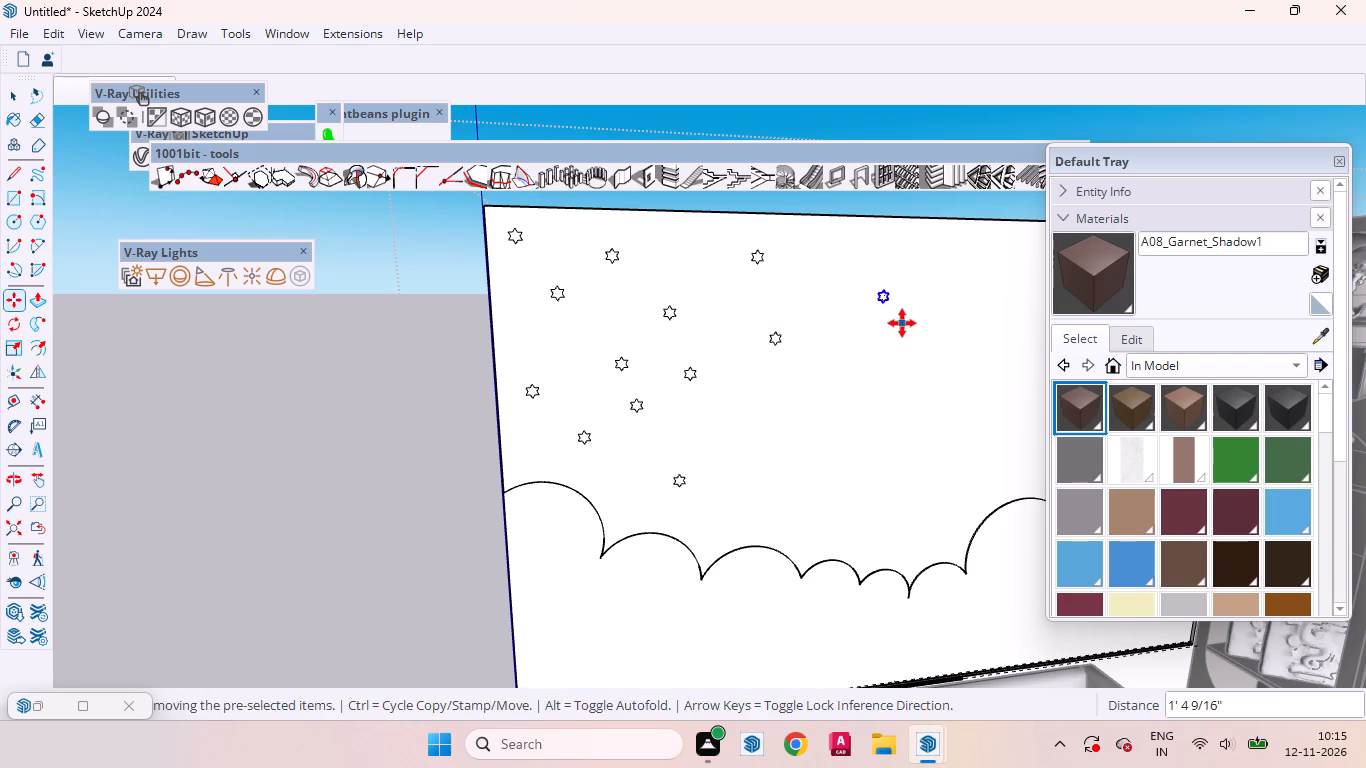
click(902, 323)
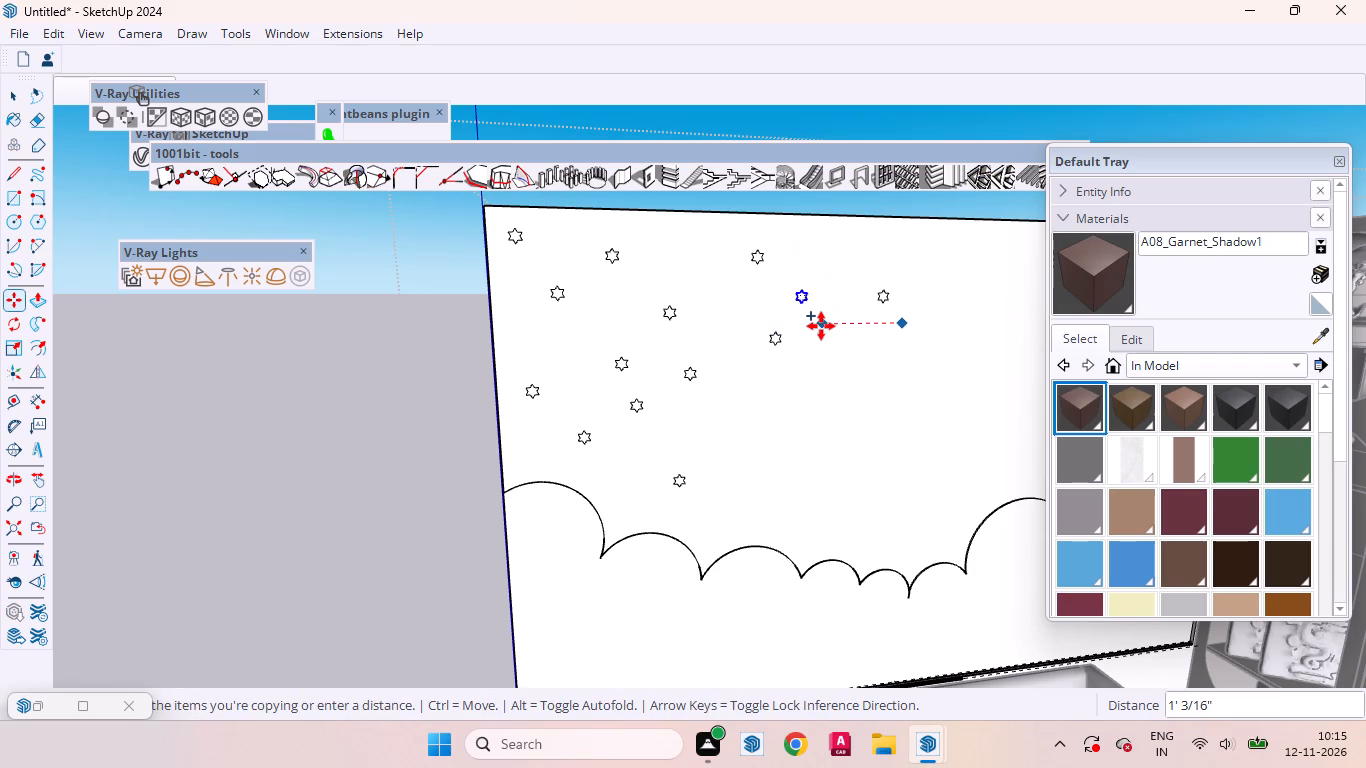
click(821, 326)
Copy the star to five scattered spots on the wardrobe end of the panel, from the upper corner down to just above the clouds.
click(820, 323)
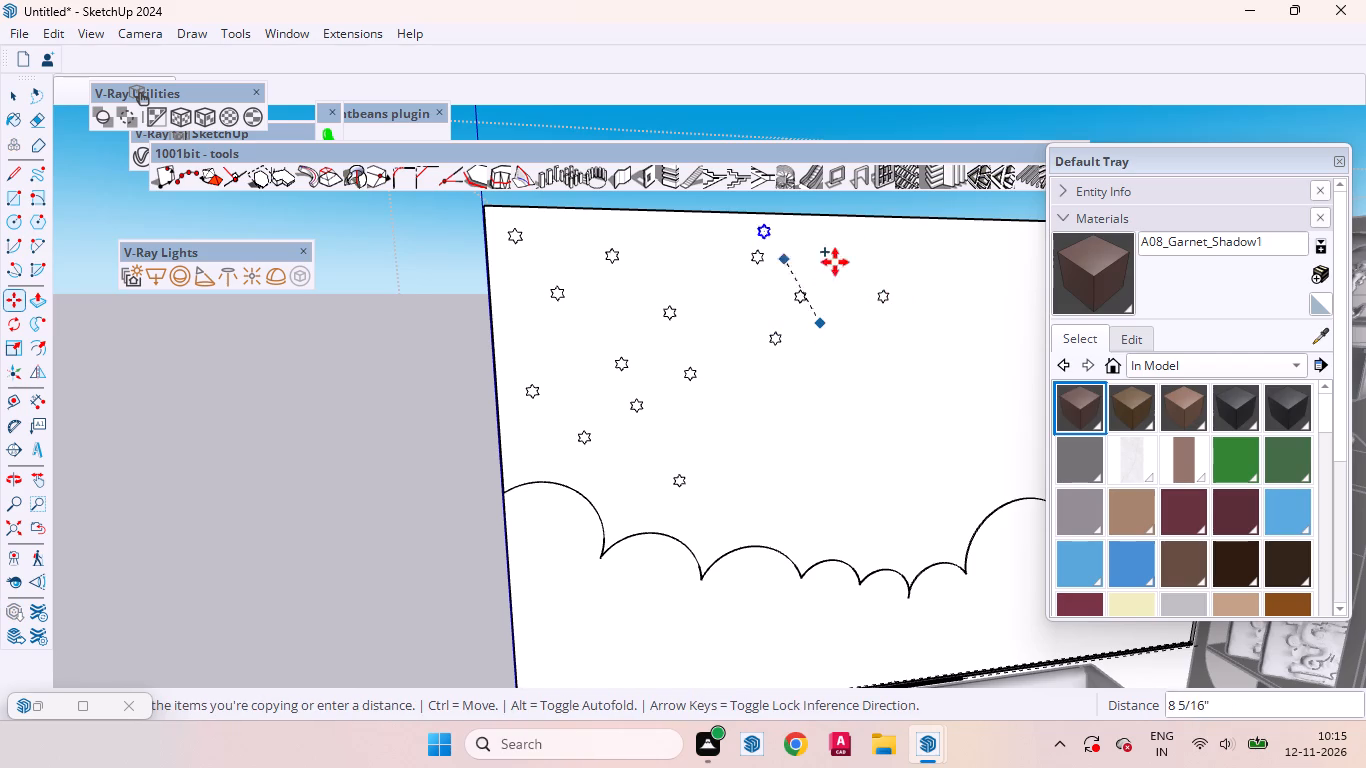
scroll(750, 376, down, 8)
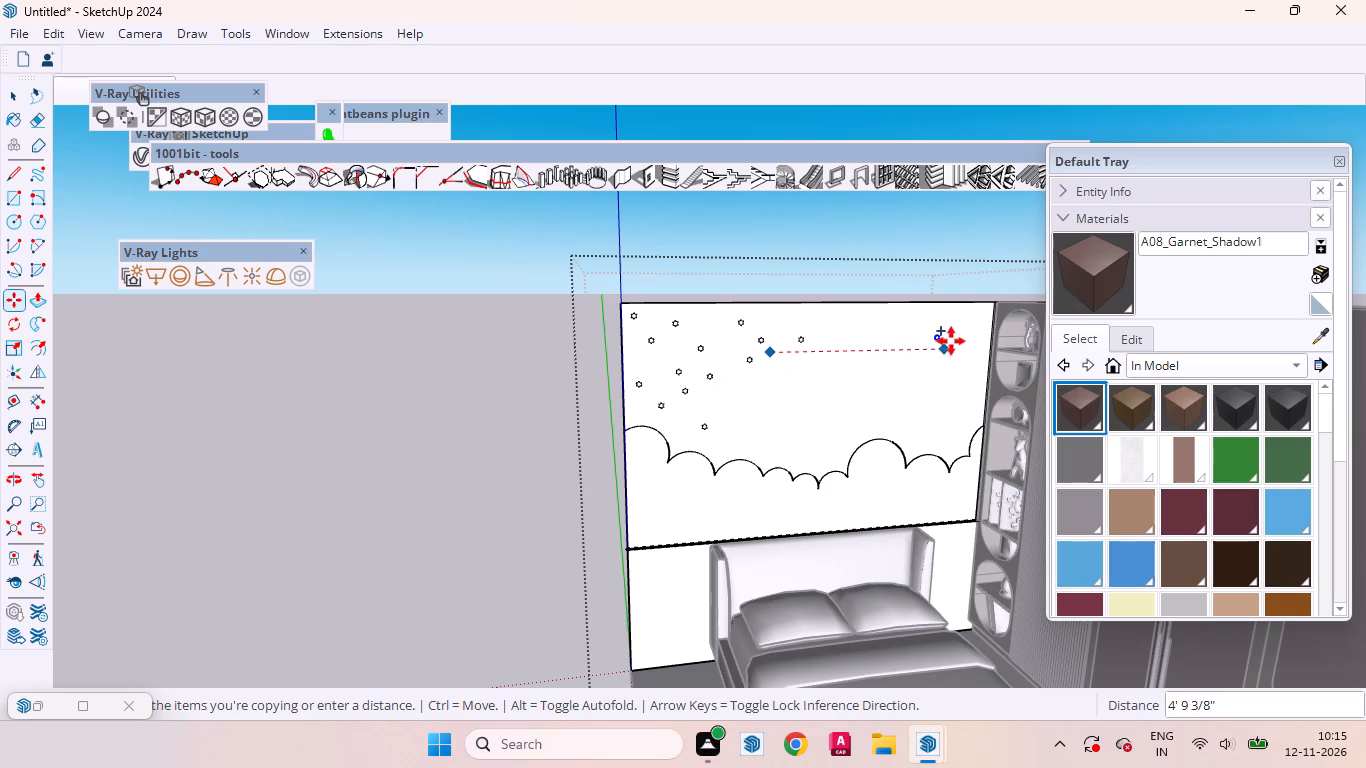
click(953, 341)
click(958, 361)
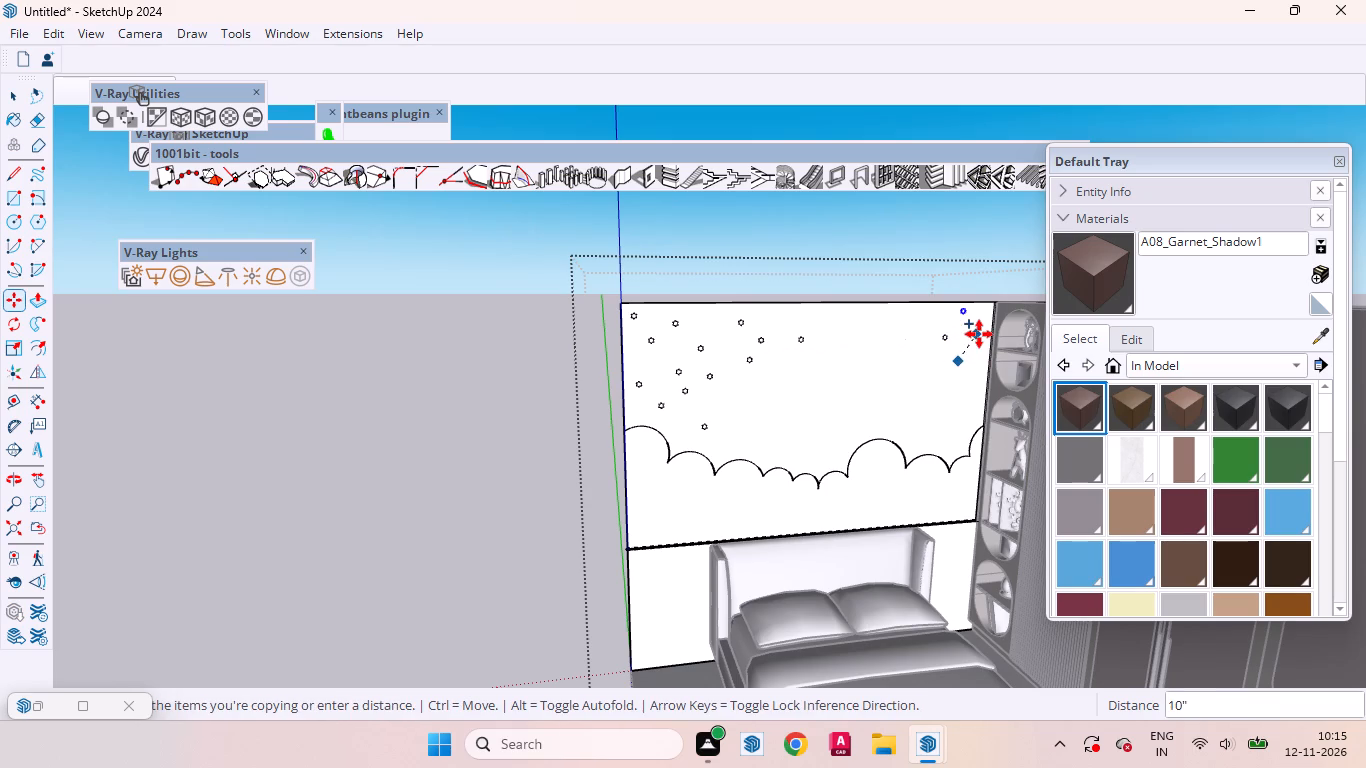
click(979, 334)
click(979, 334)
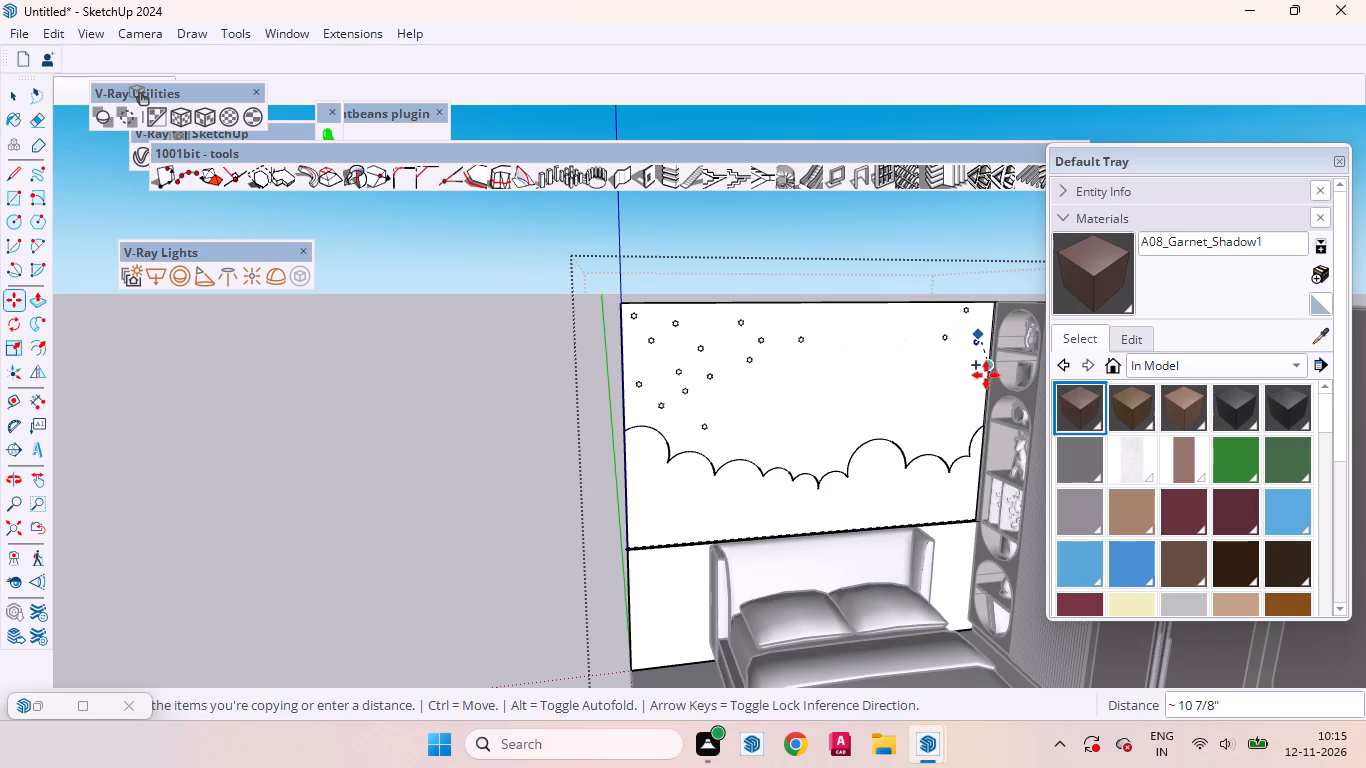
click(985, 376)
click(985, 371)
click(957, 388)
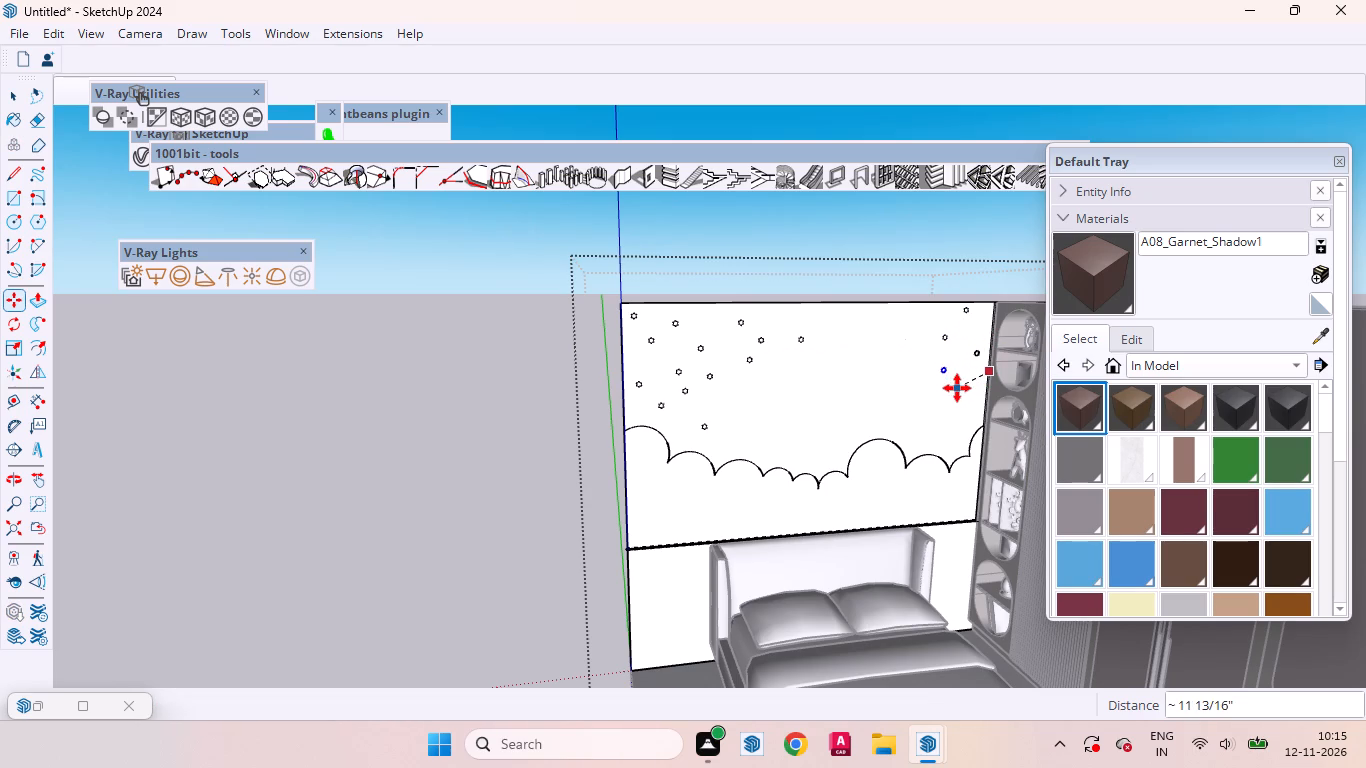
click(957, 388)
click(975, 428)
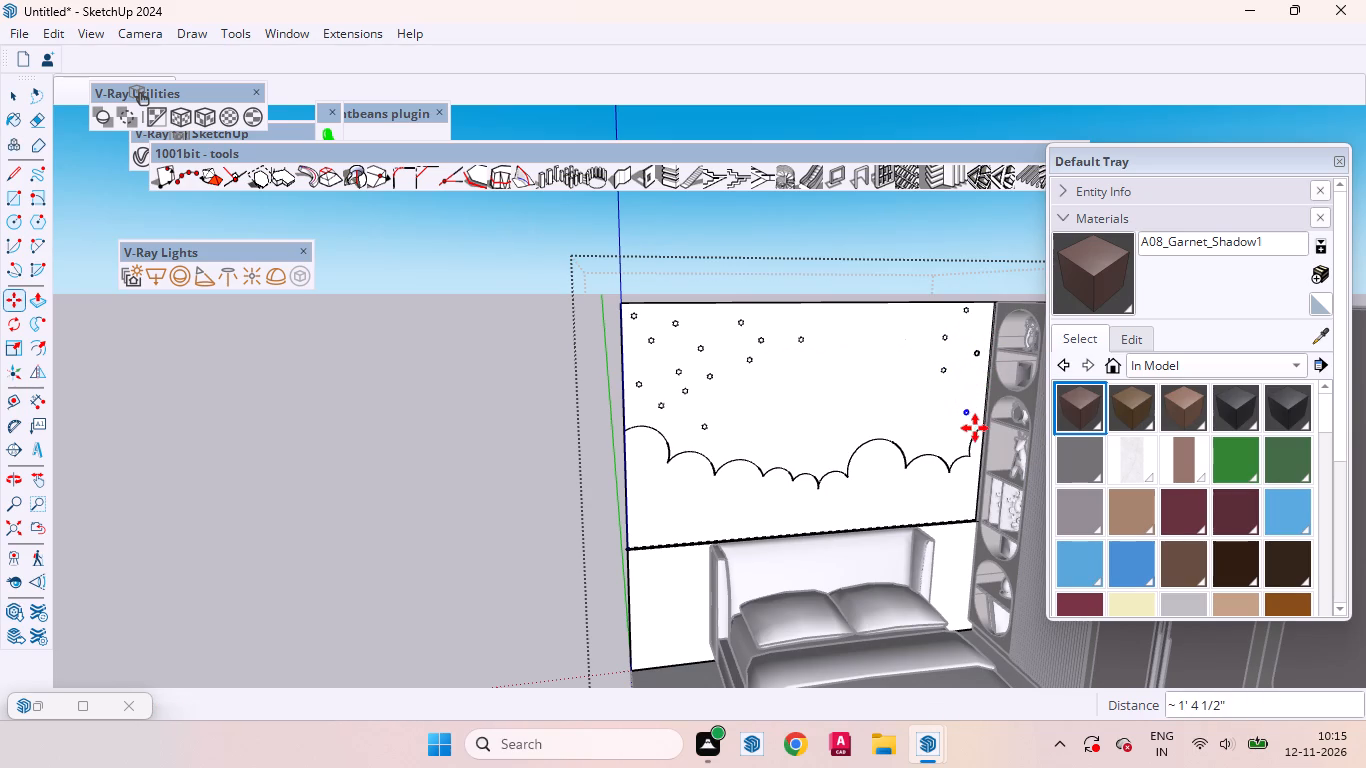
Add four more star copies in the upper area between the middle of the wall and the wardrobe-end cluster.
click(970, 428)
click(914, 346)
click(915, 346)
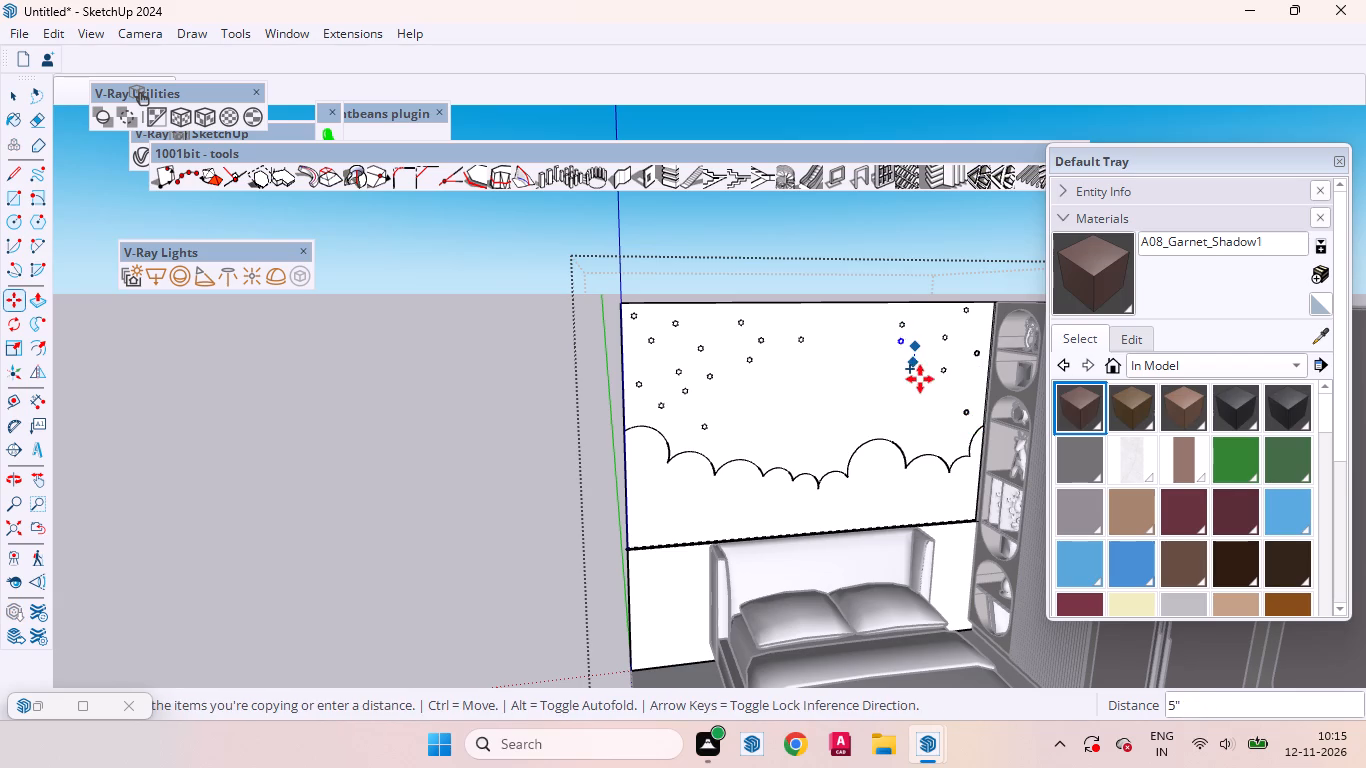
click(874, 381)
click(874, 381)
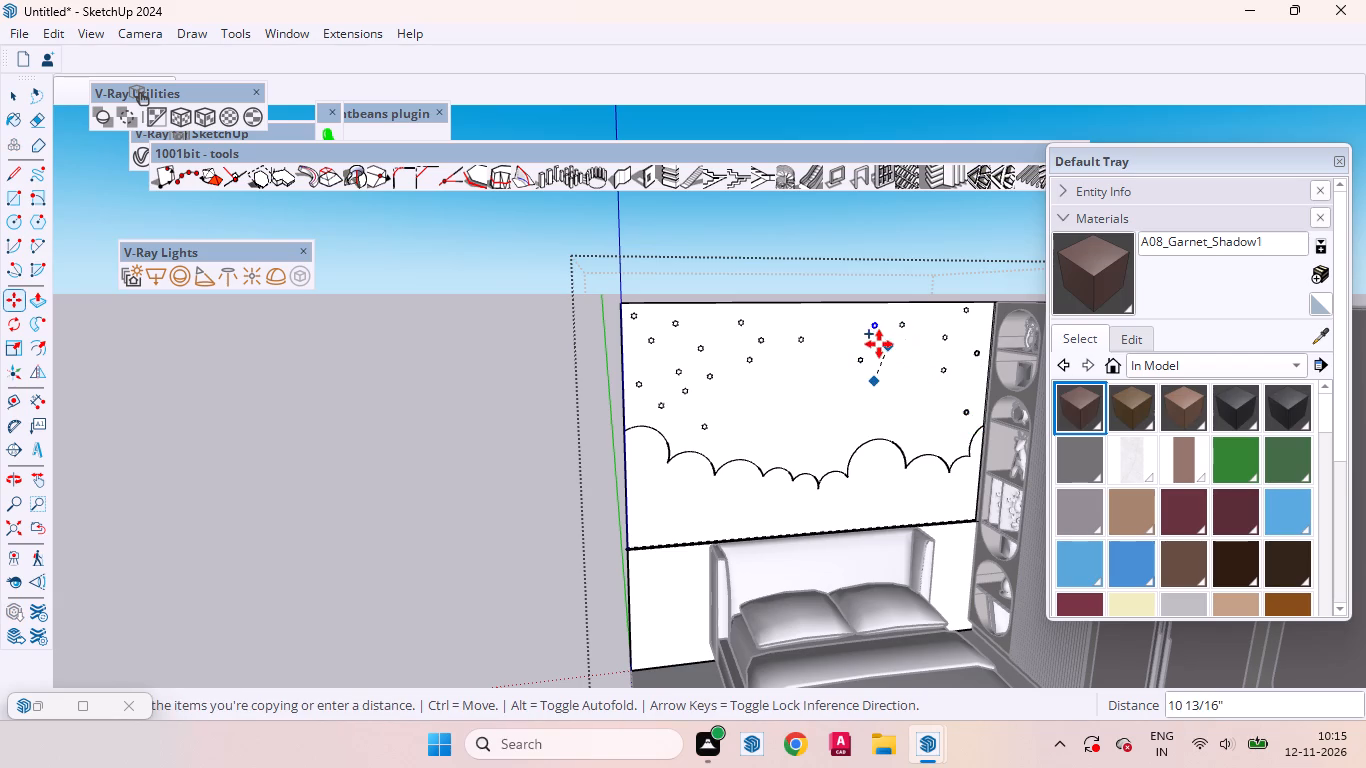
click(869, 342)
click(869, 342)
click(907, 394)
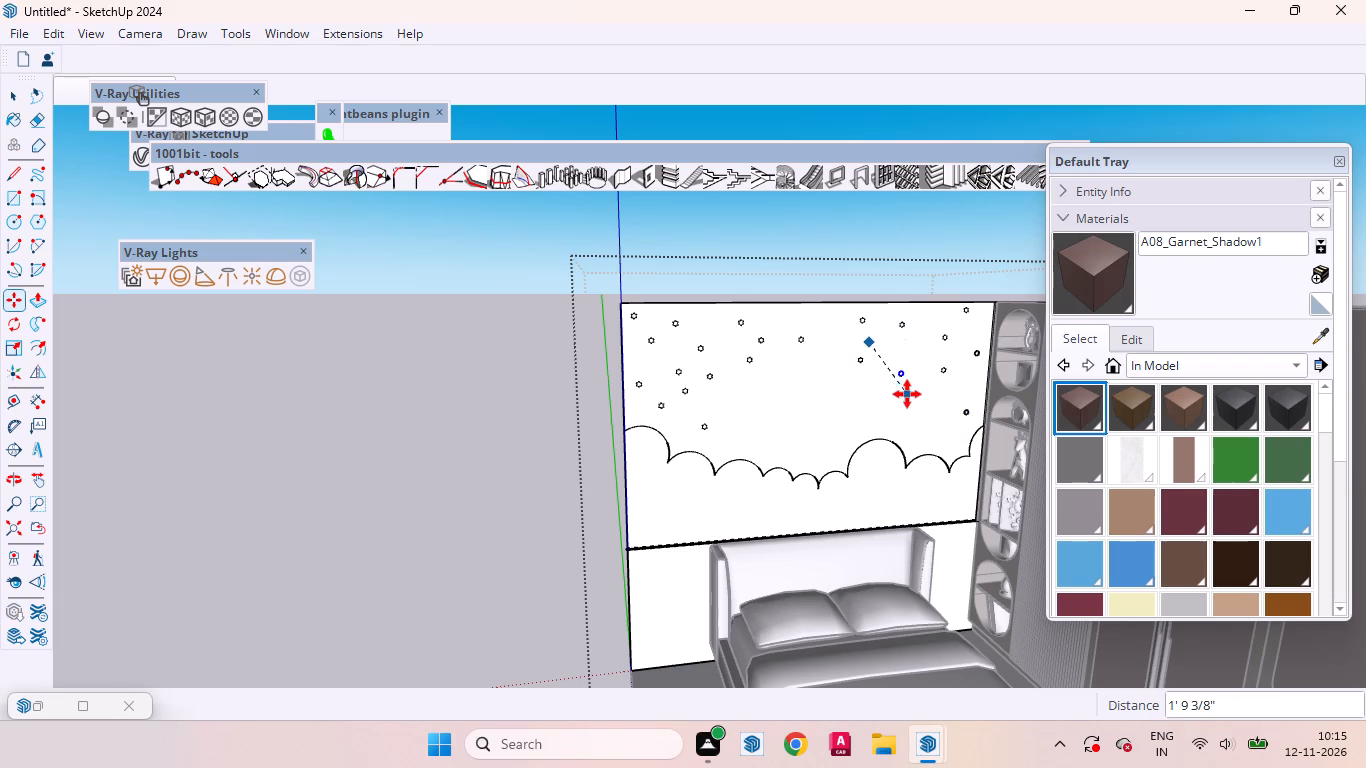
Place three more star copies lower on the panel: two near the middle and one above the clouds at the wardrobe end.
click(915, 392)
click(837, 407)
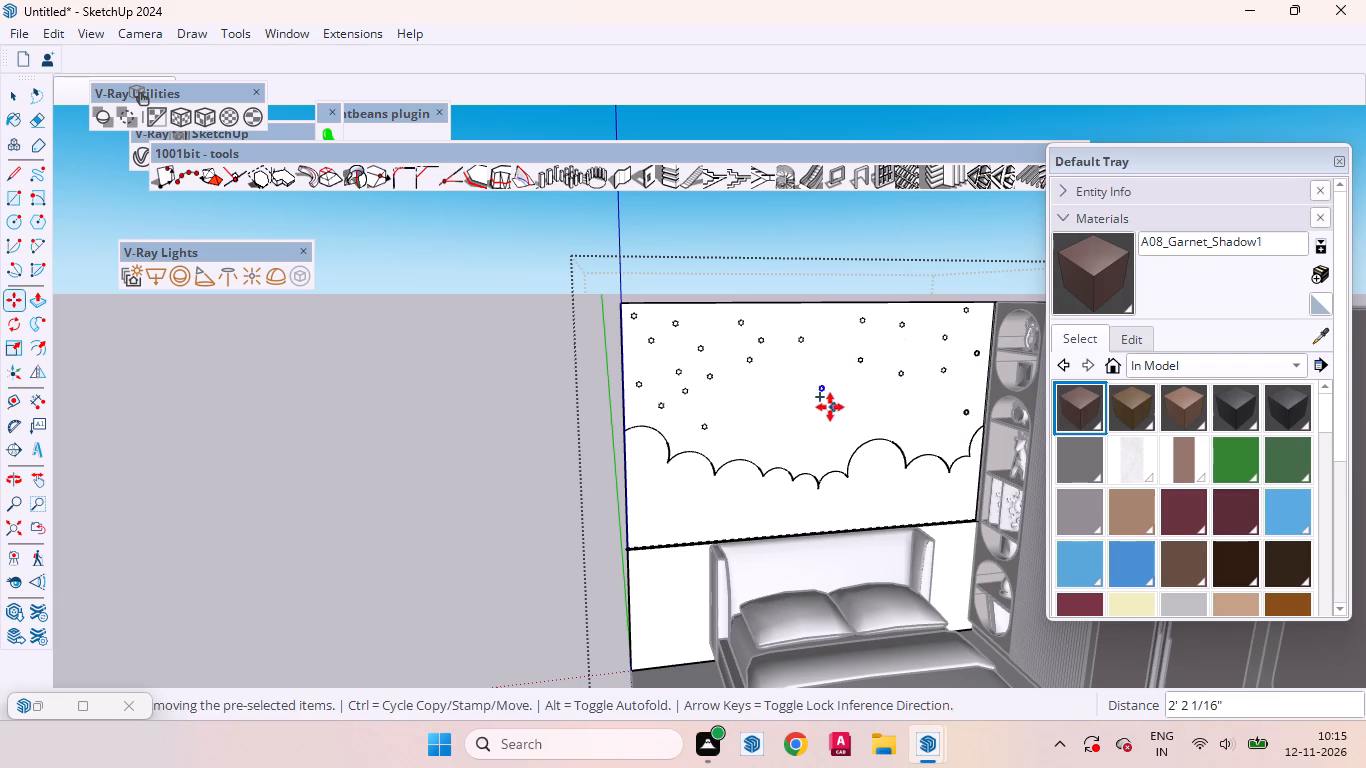
click(830, 407)
click(938, 441)
click(922, 436)
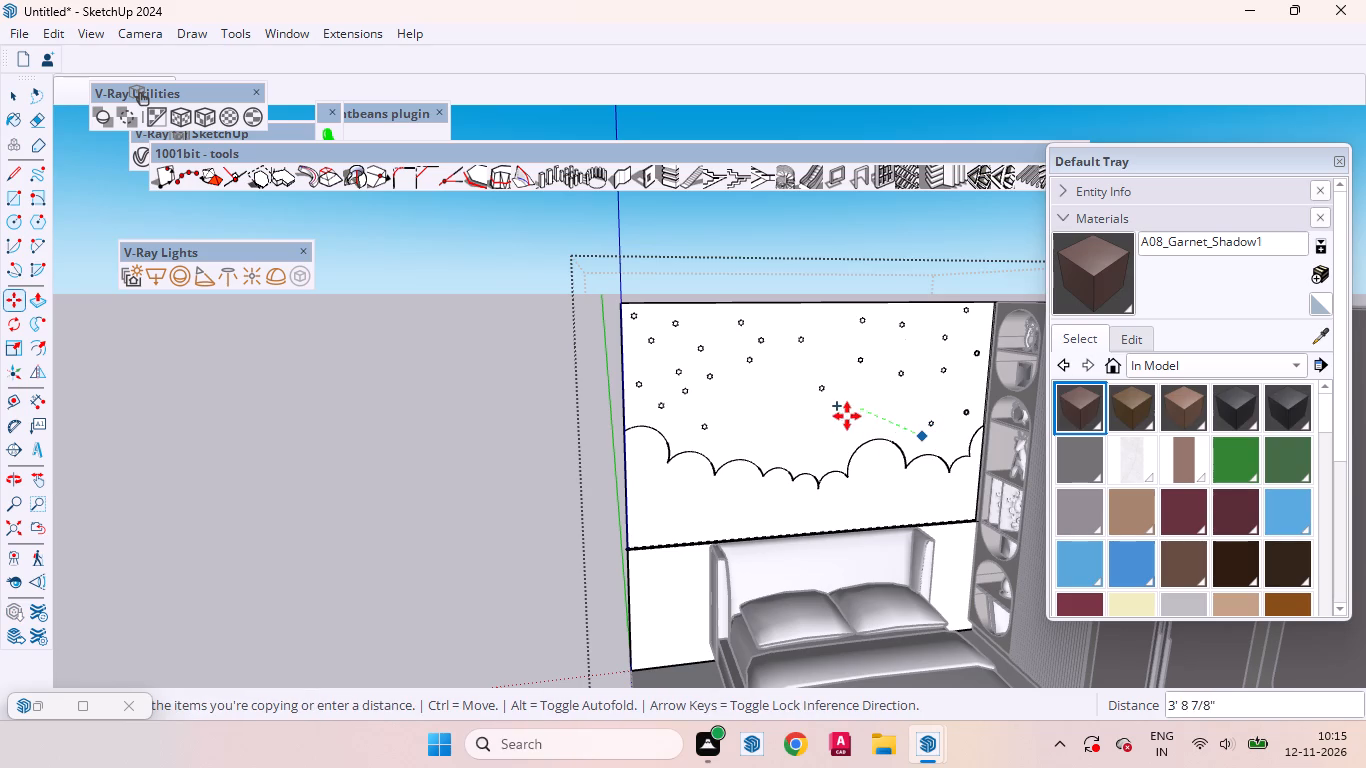
click(755, 427)
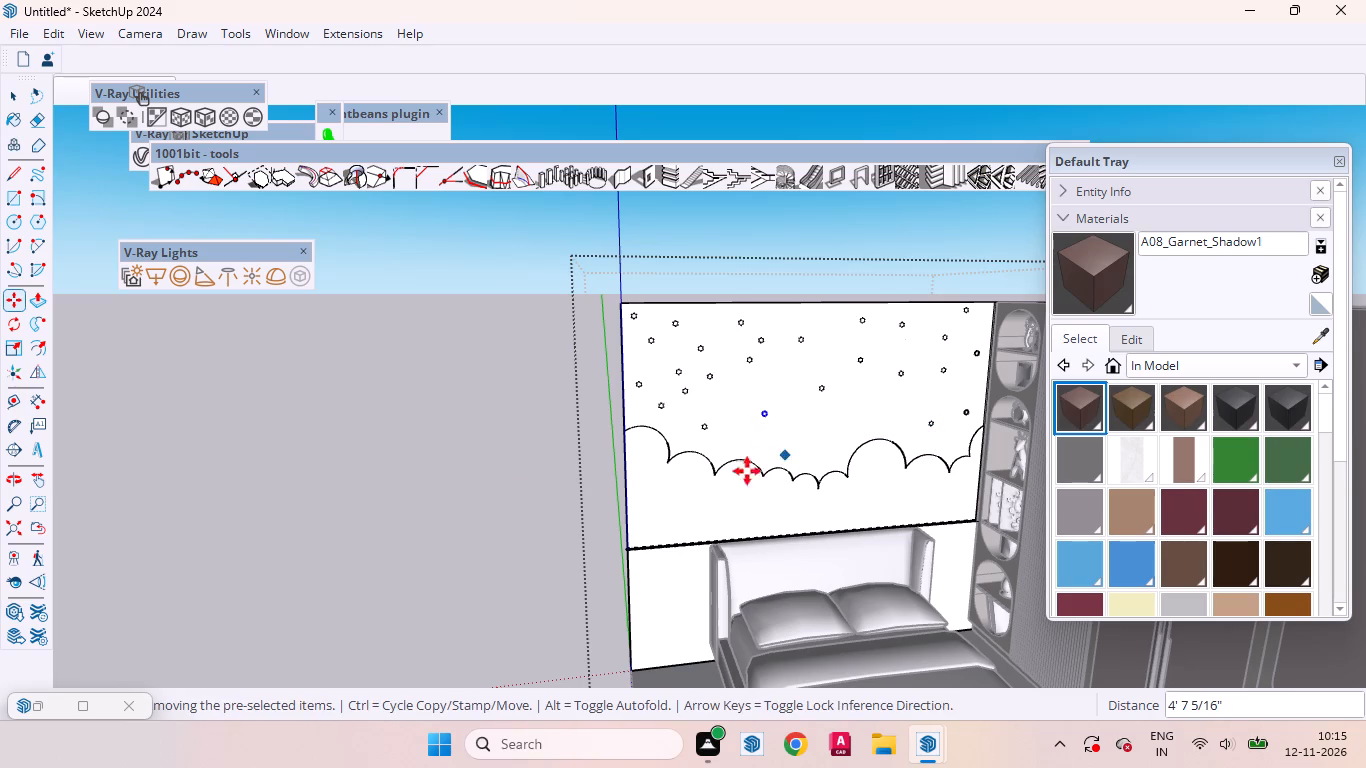
key(space)
click(392, 496)
Open the wall panel's group for editing and select the face of a star near the middle.
scroll(621, 517, down, 8)
middle_drag(696, 519, 781, 404)
scroll(772, 415, up, 13)
scroll(571, 431, down, 4)
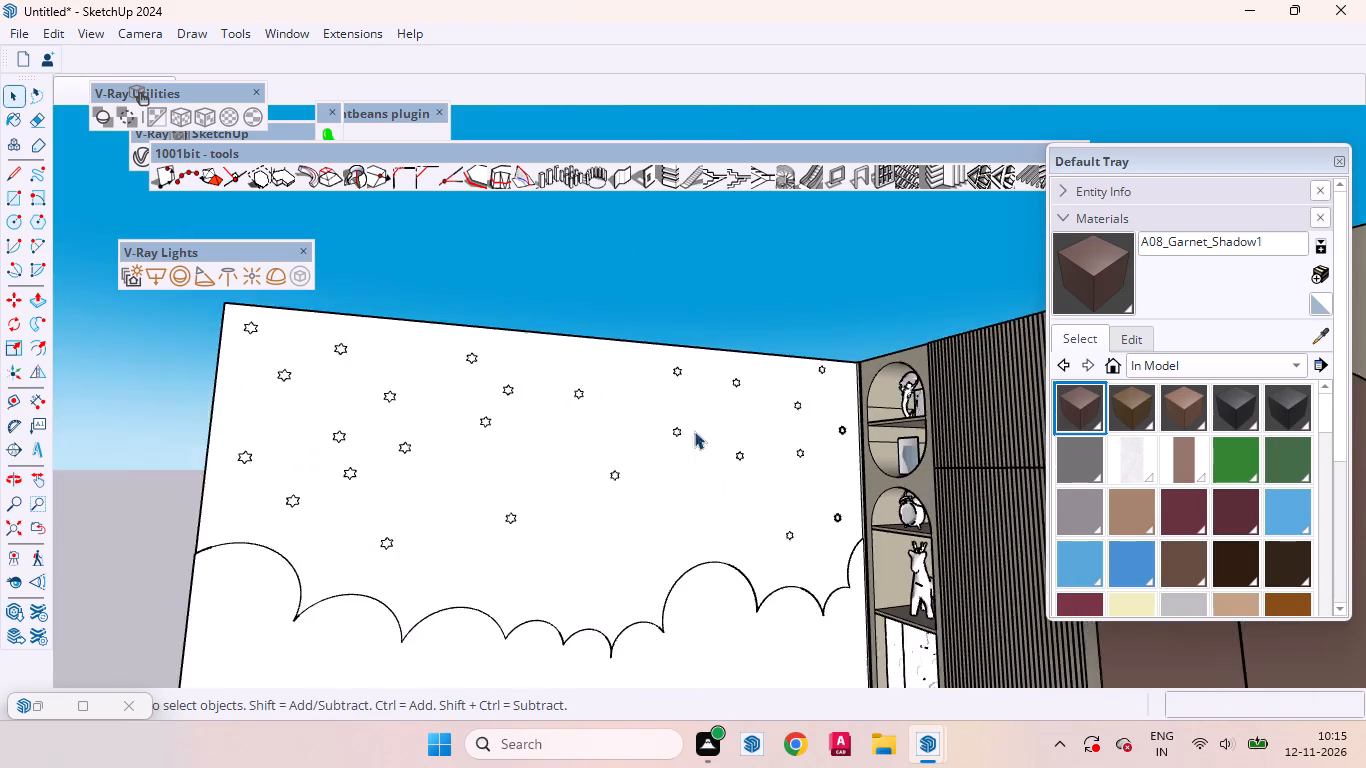
middle_drag(665, 463, 601, 540)
scroll(659, 508, up, 8)
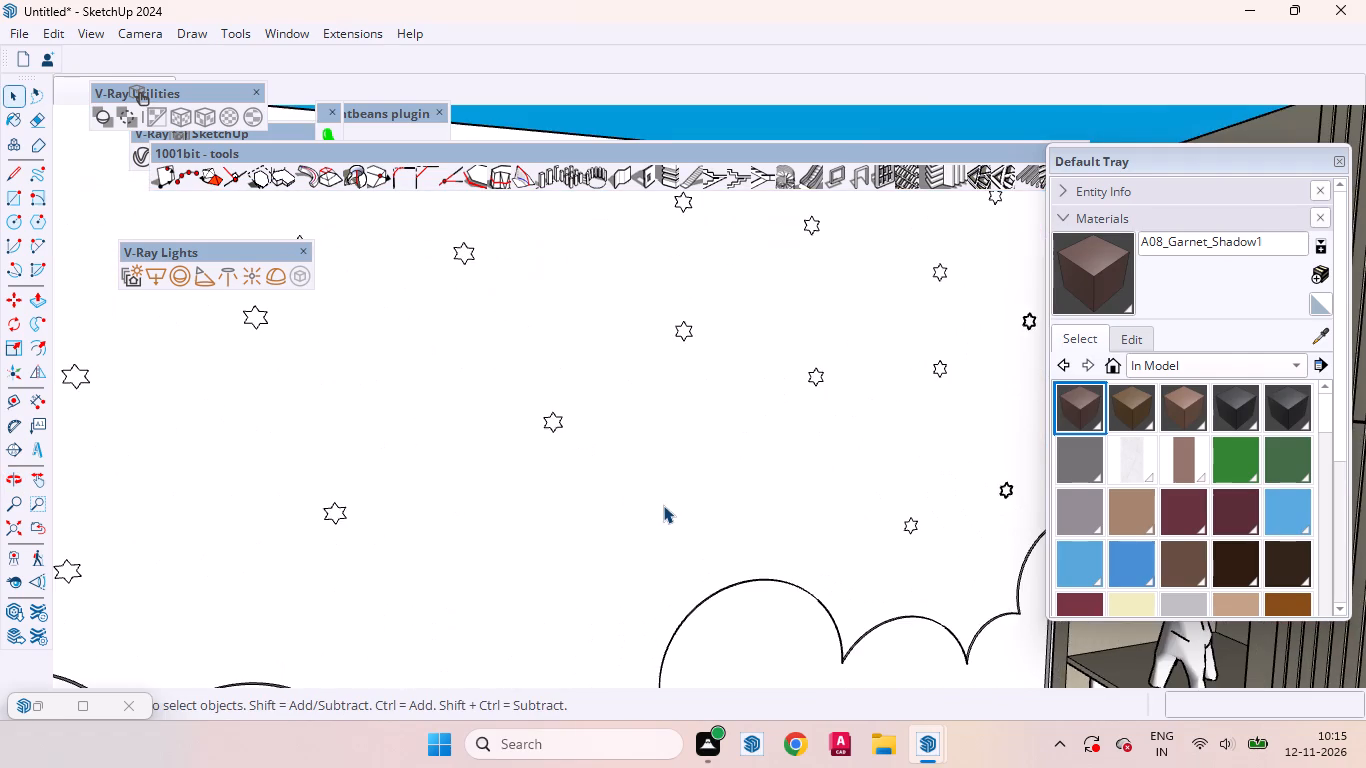
scroll(662, 485, down, 4)
scroll(574, 437, up, 8)
click(701, 499)
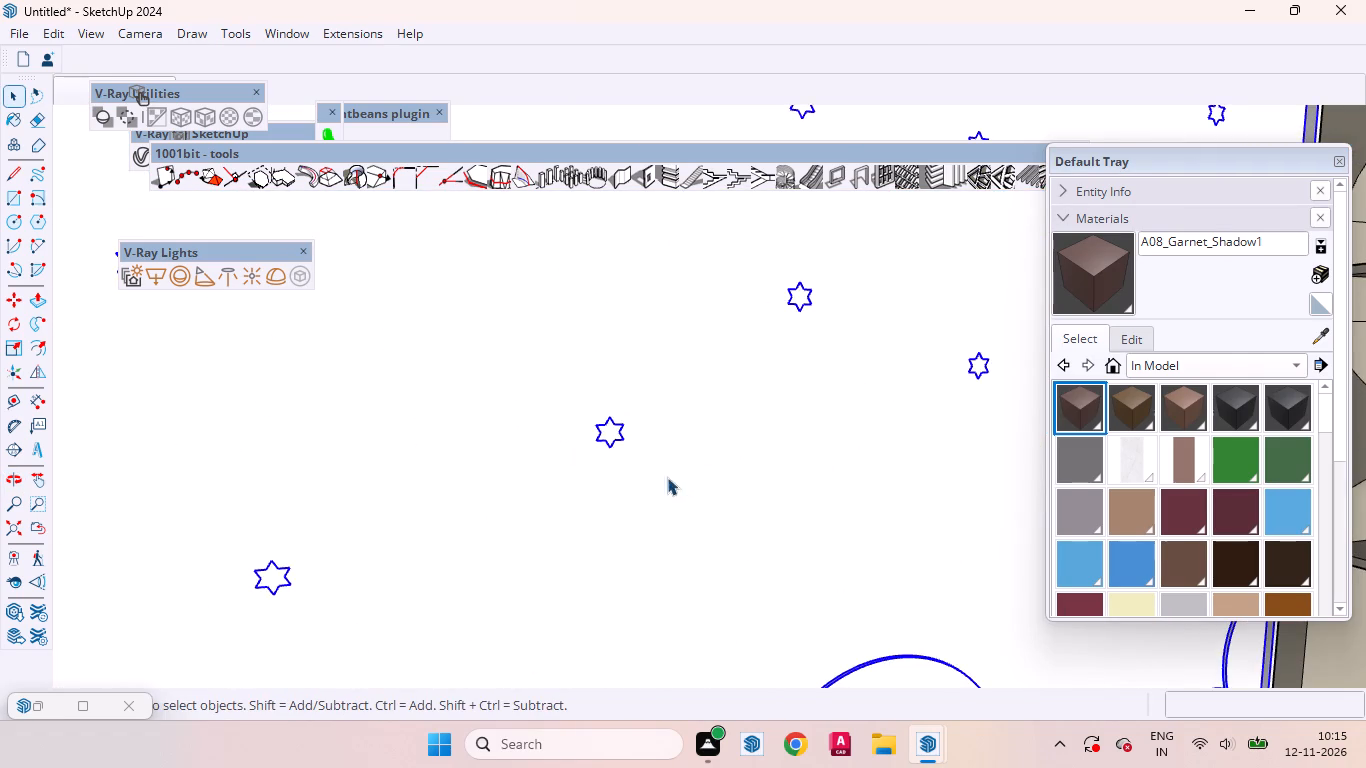
scroll(649, 448, up, 4)
double_click(704, 450)
click(738, 443)
click(591, 420)
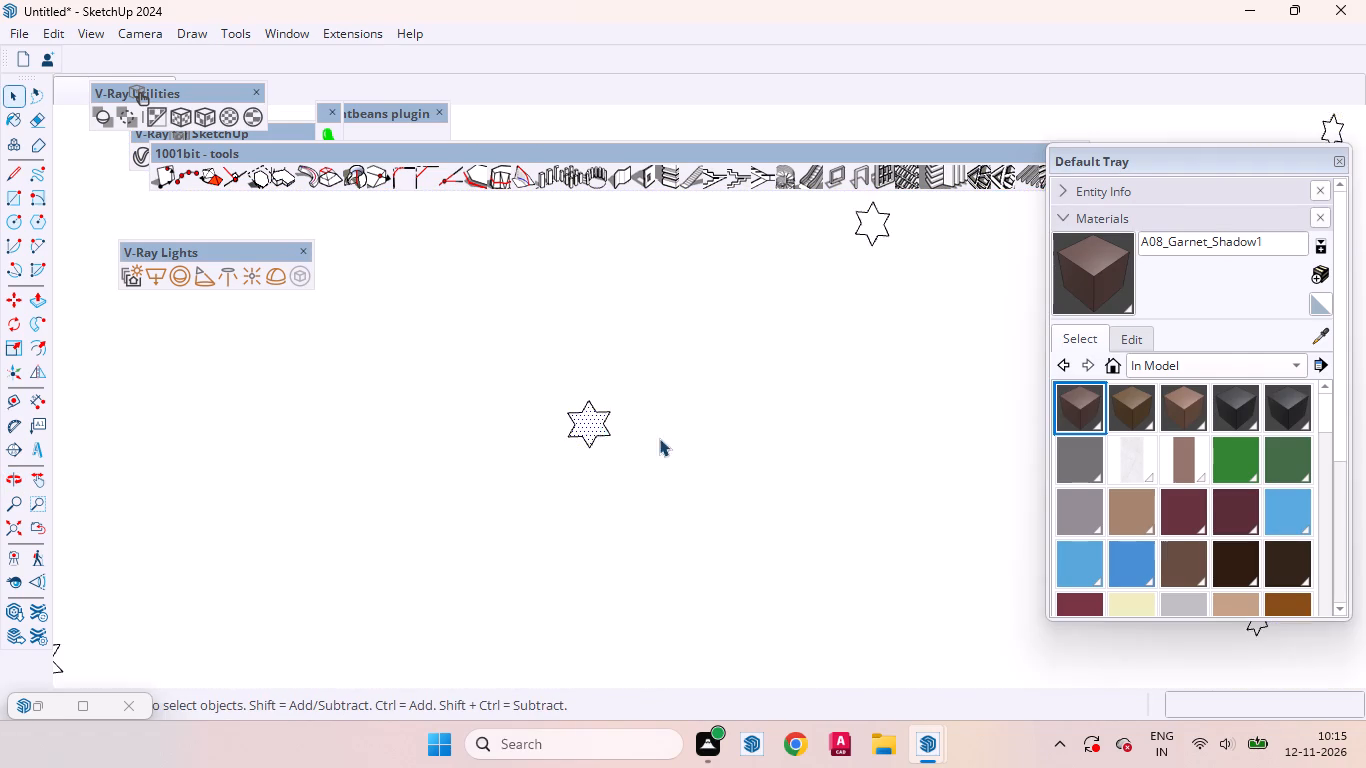
Draw a 100-sided circle with a 5" radius above the large cloud near the wardrobe, inside the group, and close the group.
scroll(646, 434, down, 13)
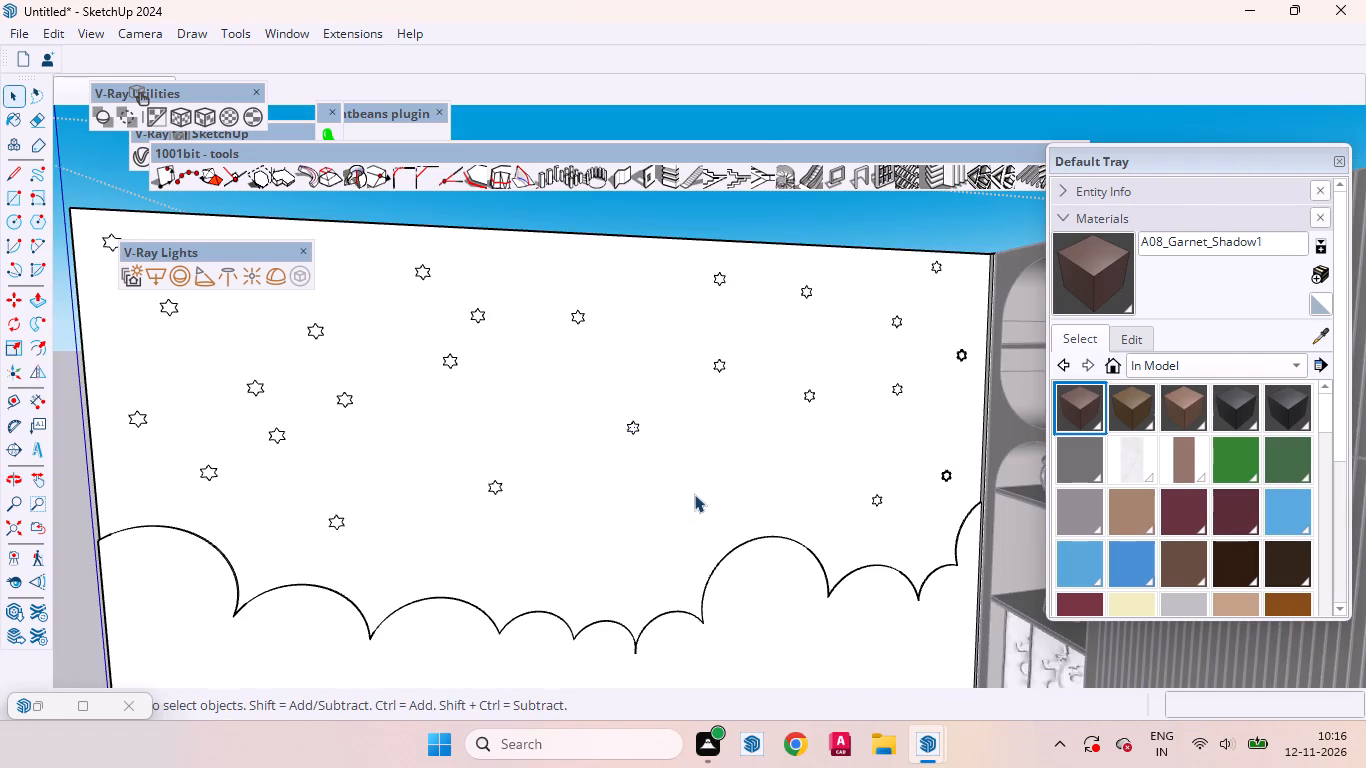
scroll(703, 503, up, 3)
key(c)
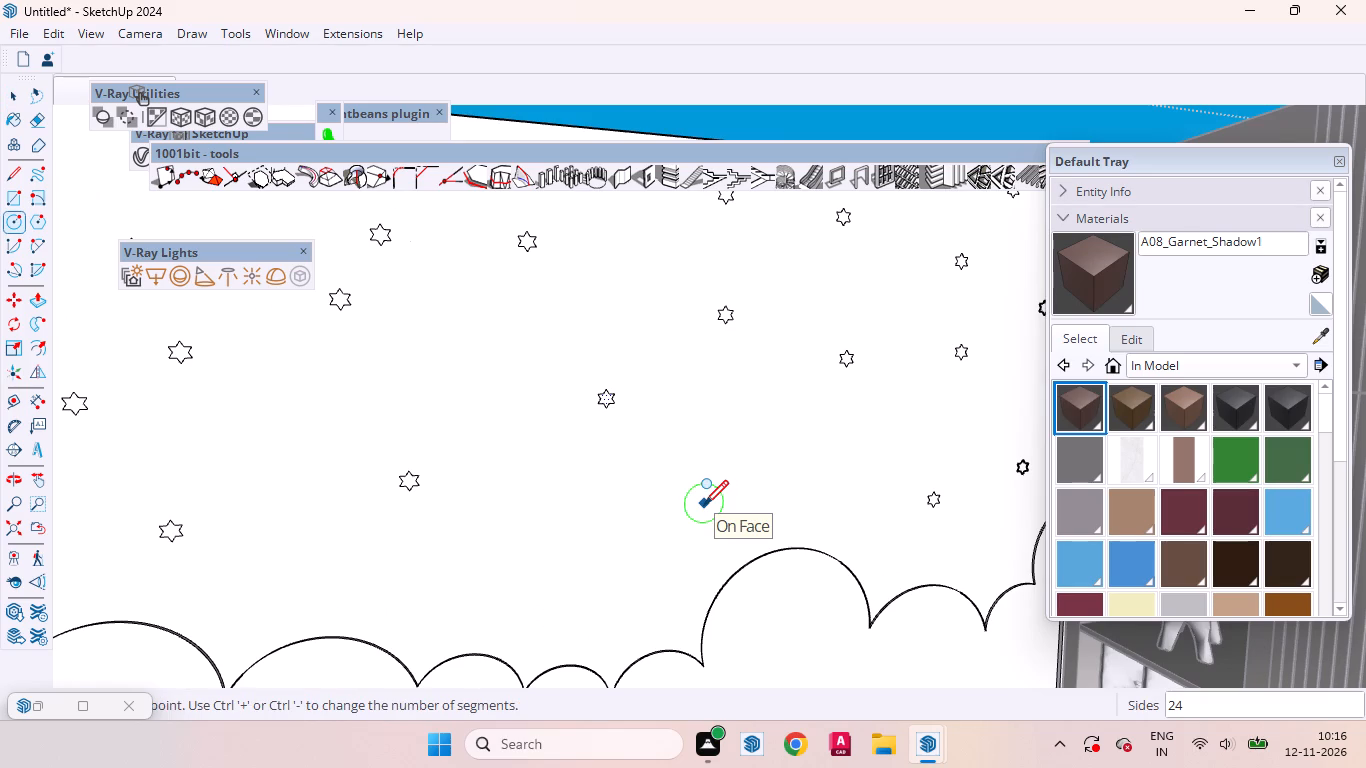
text(100)
key(Return)
scroll(839, 459, up, 4)
scroll(760, 418, down, 4)
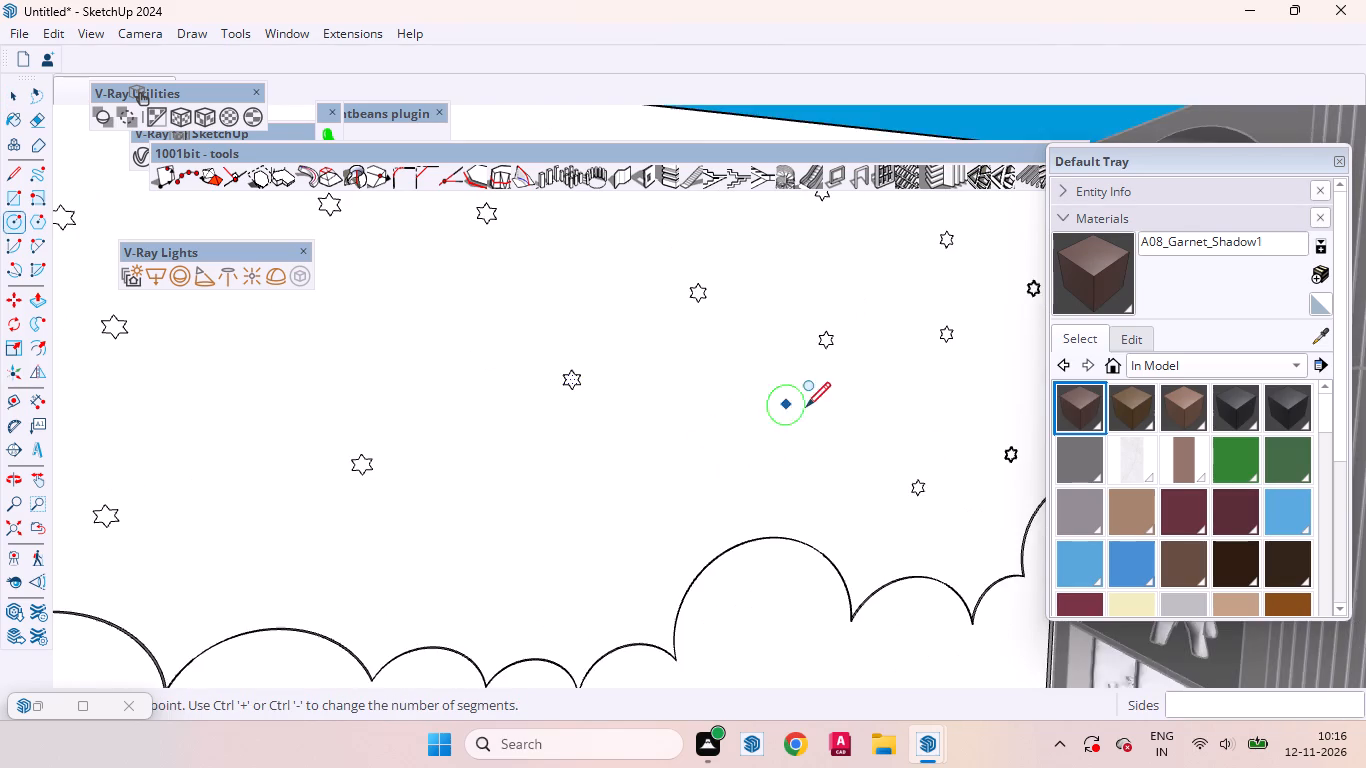
scroll(697, 439, up, 3)
click(692, 433)
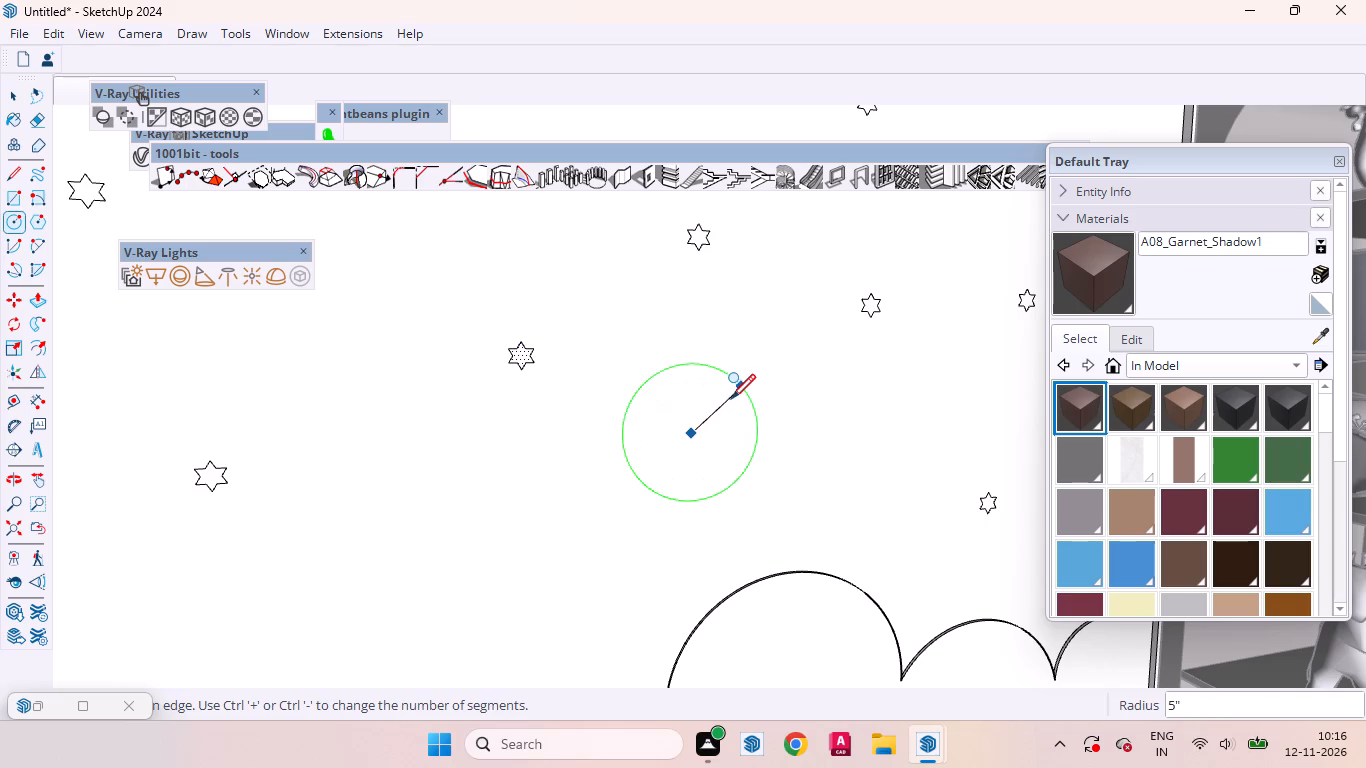
click(732, 397)
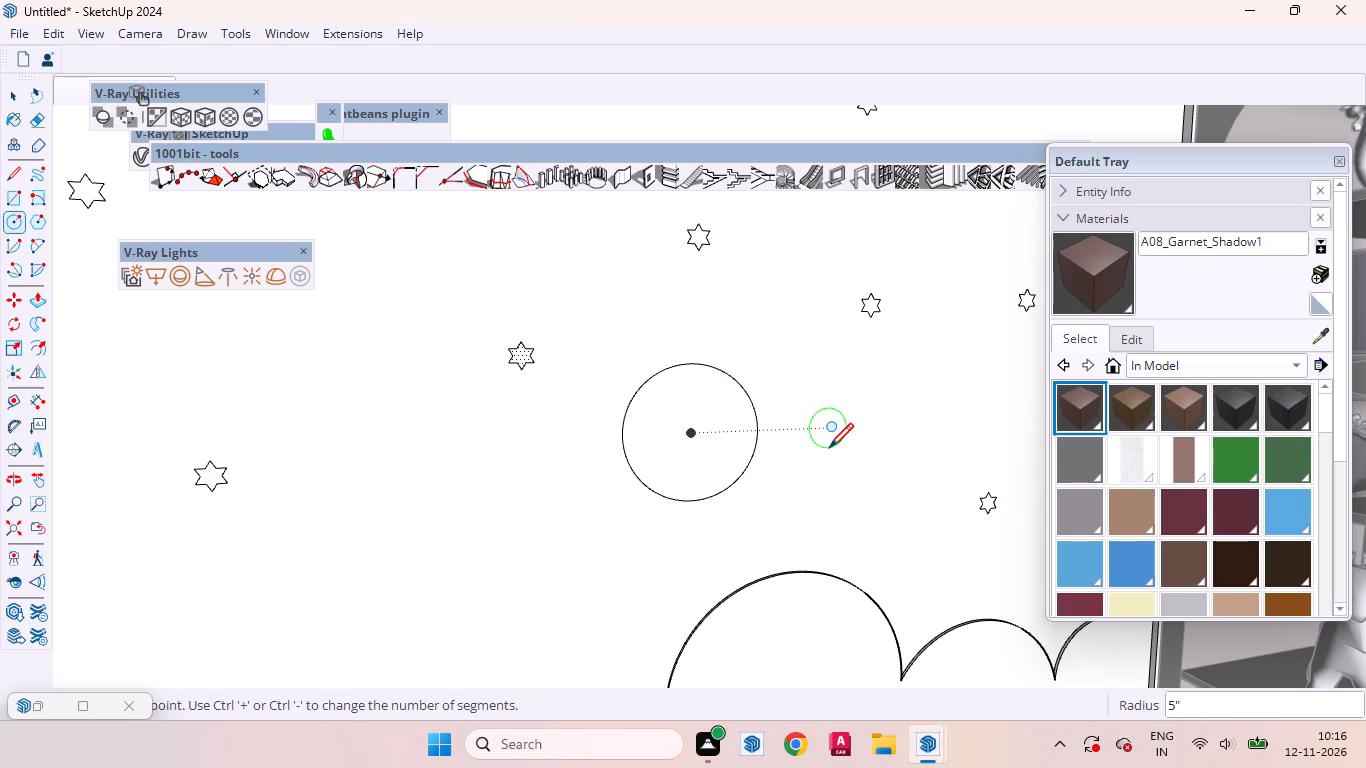
key(space)
click(687, 431)
scroll(793, 346, down, 14)
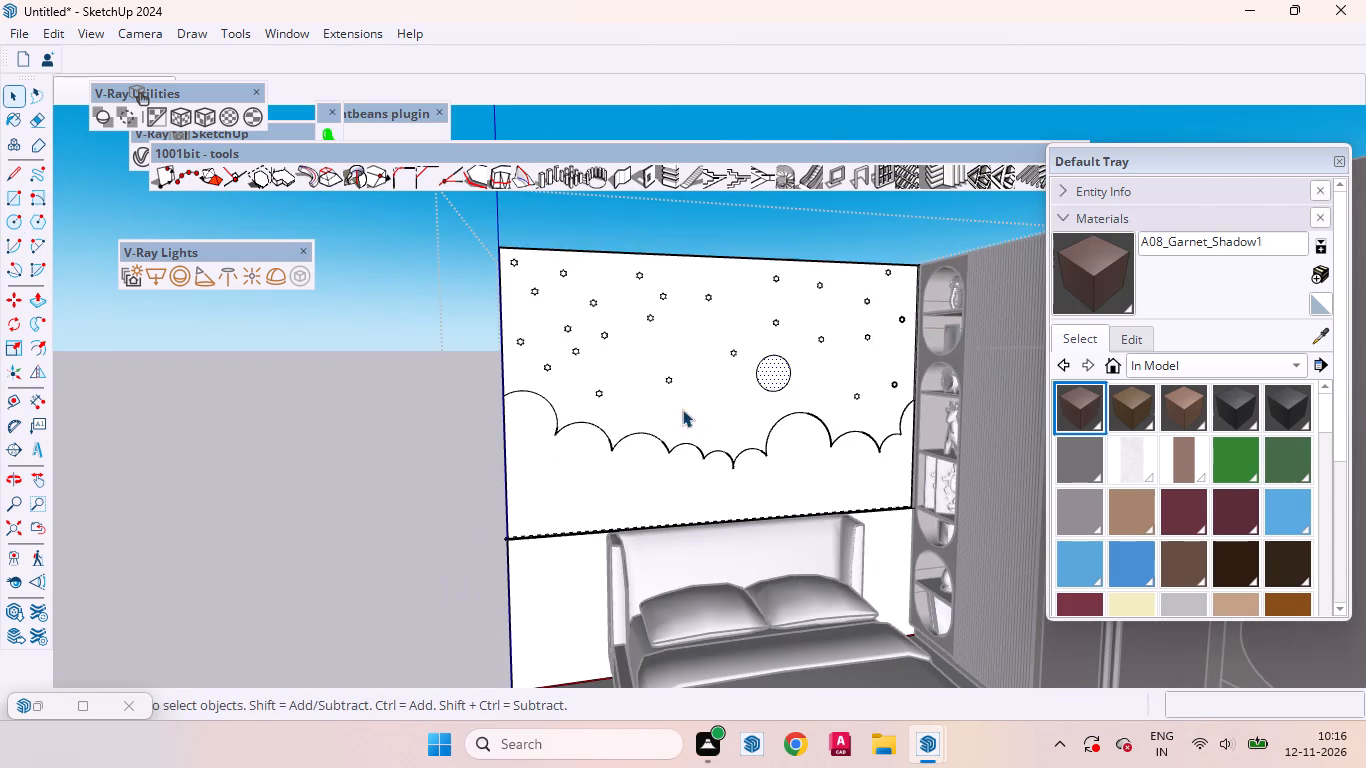
click(304, 424)
Draw a second circle with a 5" radius on the wall among the middle stars, outside the group, and select its face.
scroll(792, 360, up, 3)
middle_drag(775, 378, 852, 455)
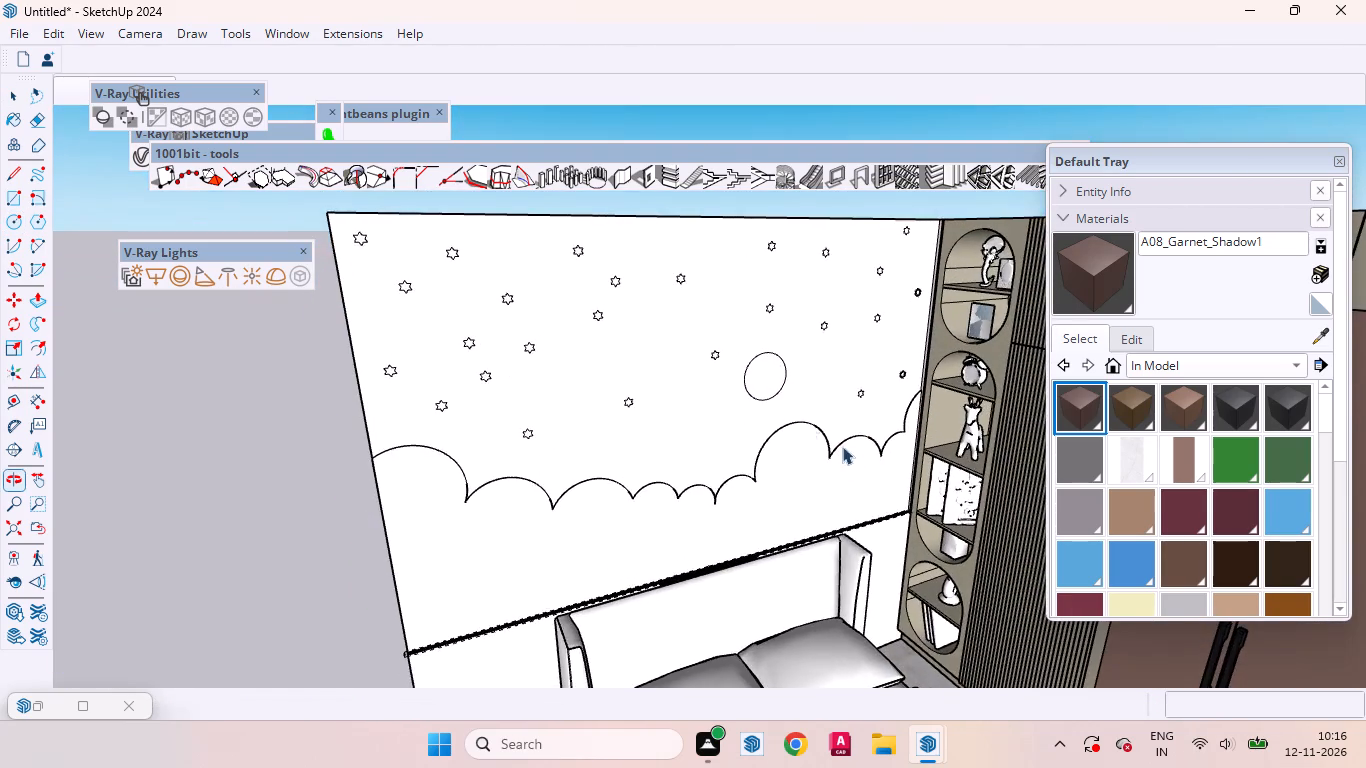
scroll(581, 349, up, 3)
scroll(666, 358, up, 2)
middle_drag(683, 377, 648, 361)
scroll(631, 363, down, 3)
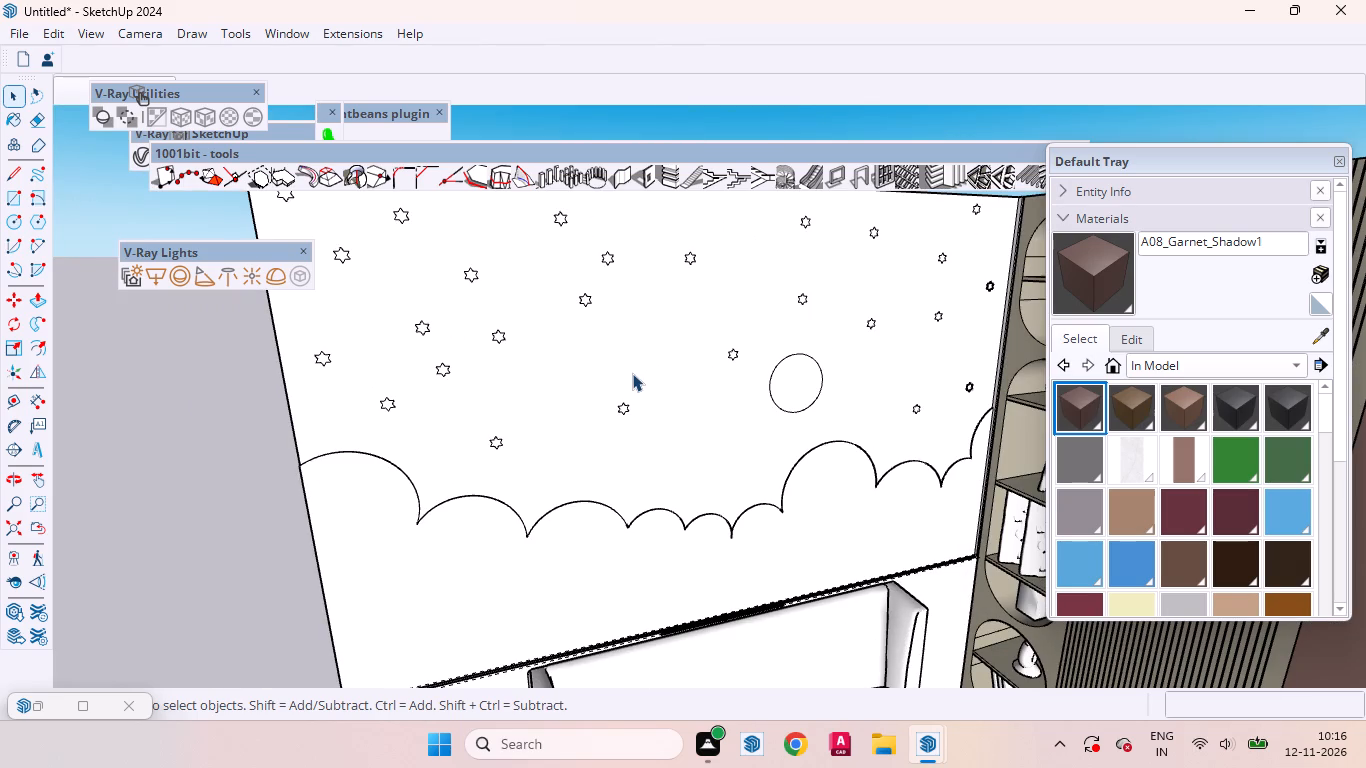
key(c)
click(610, 365)
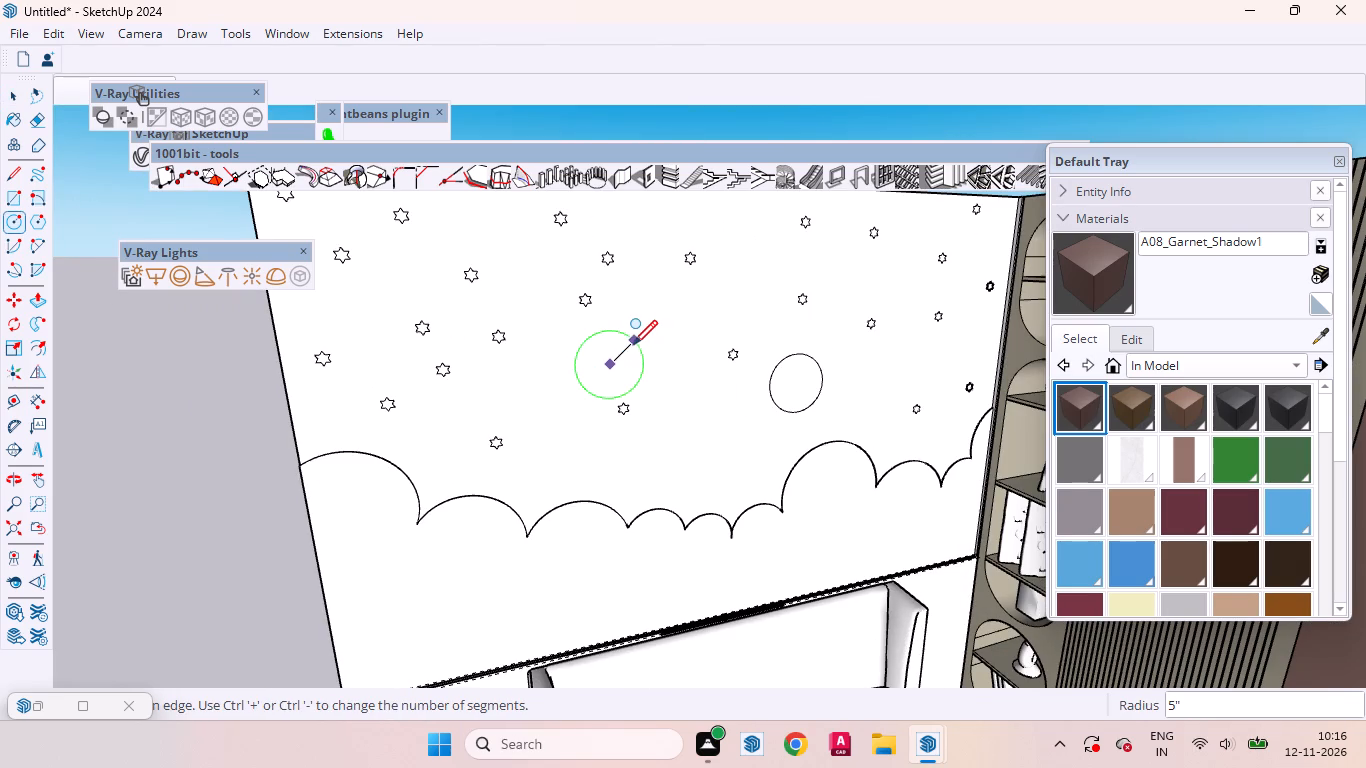
click(635, 343)
key(space)
click(616, 362)
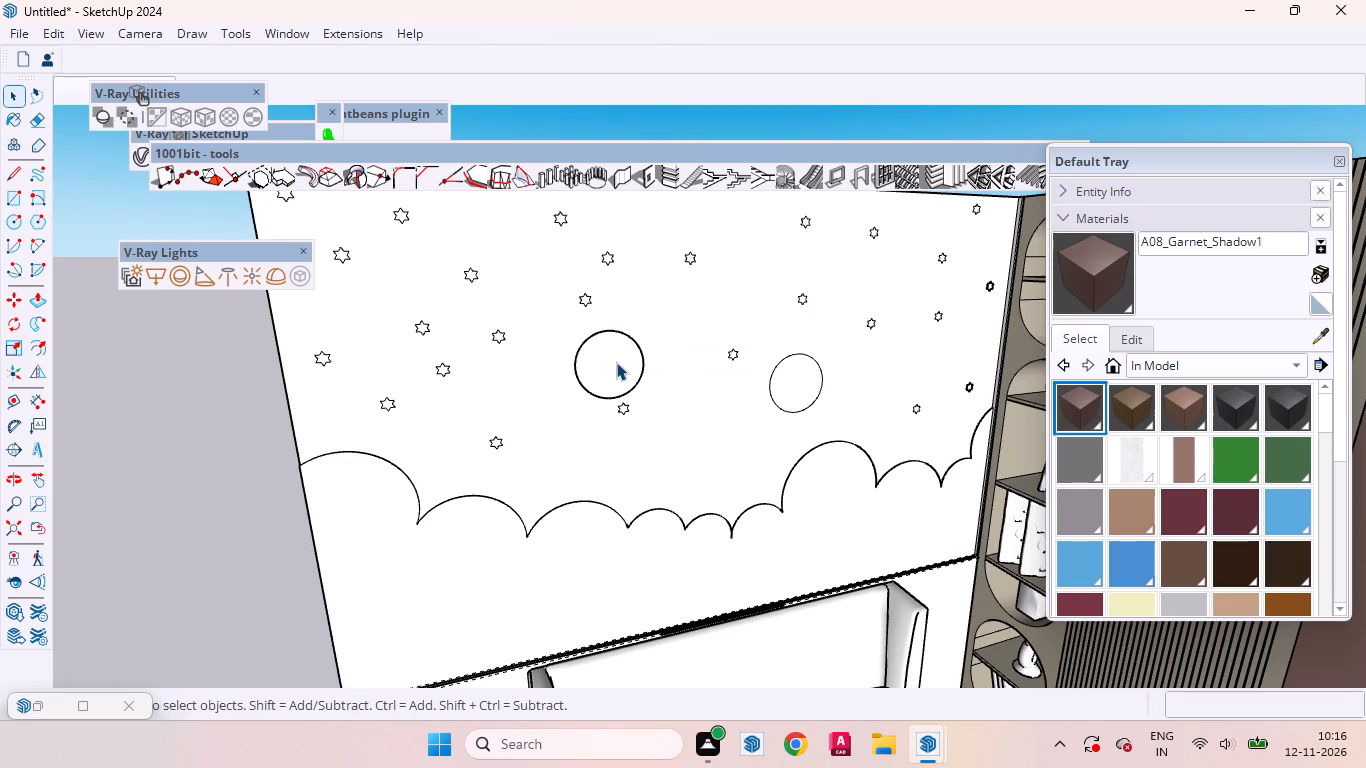
Draw an arc across the new circle on a 10" chord, bulging towards the wardrobe with a radius of about 7 7/8".
scroll(621, 382, up, 3)
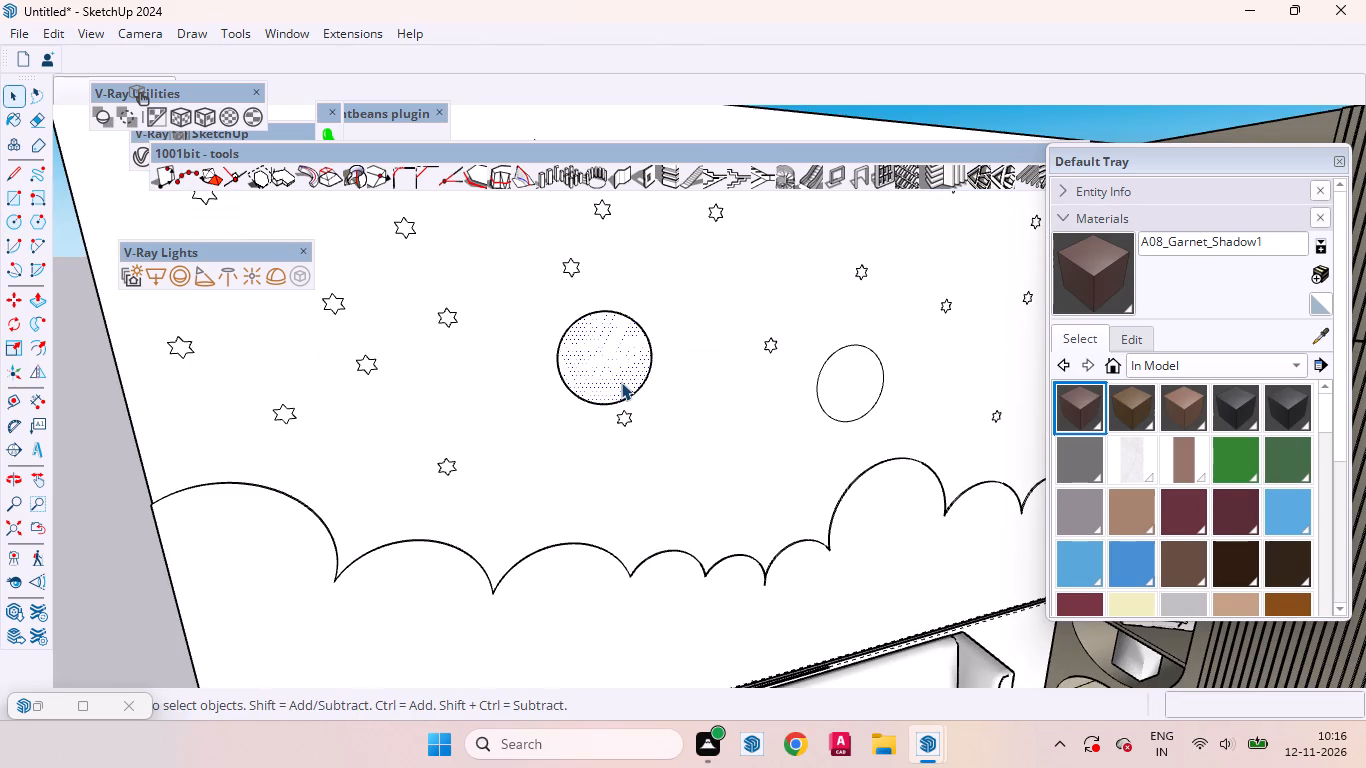
key(a)
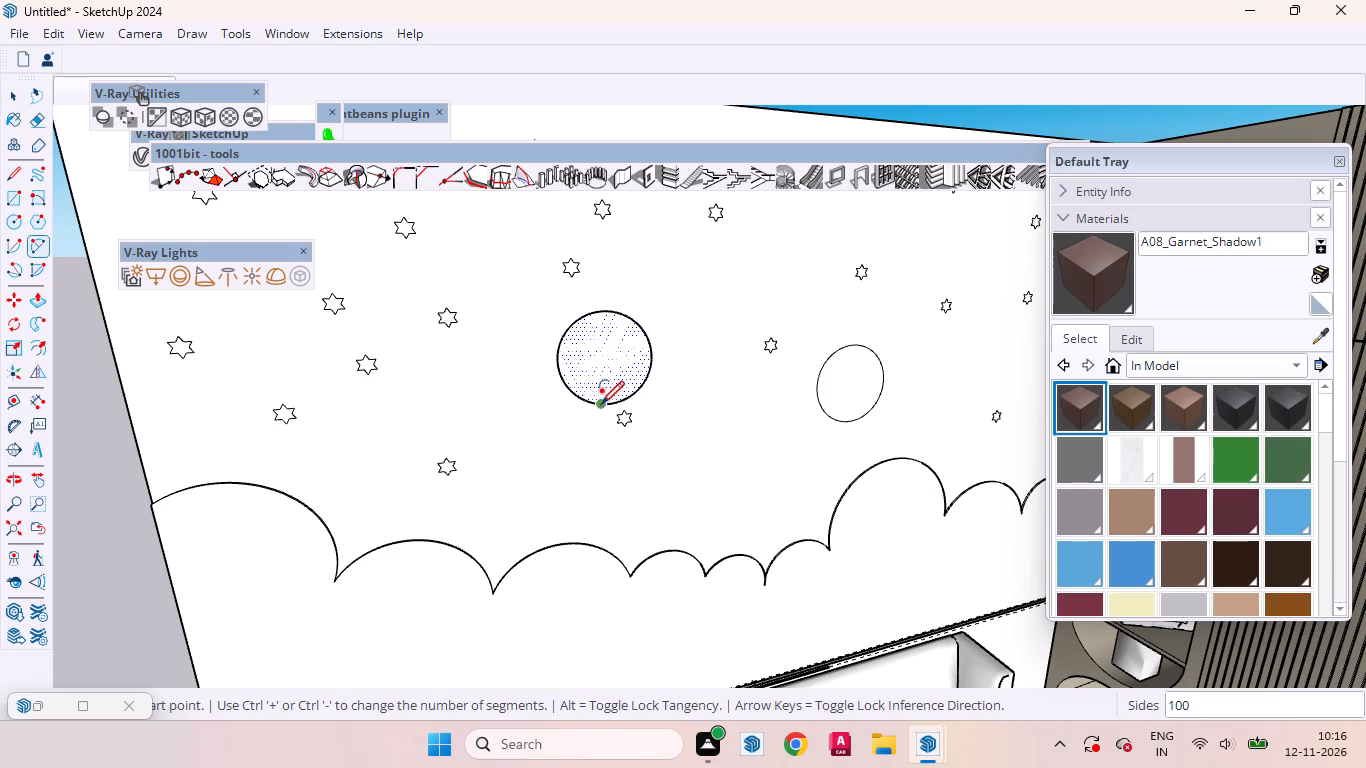
click(591, 402)
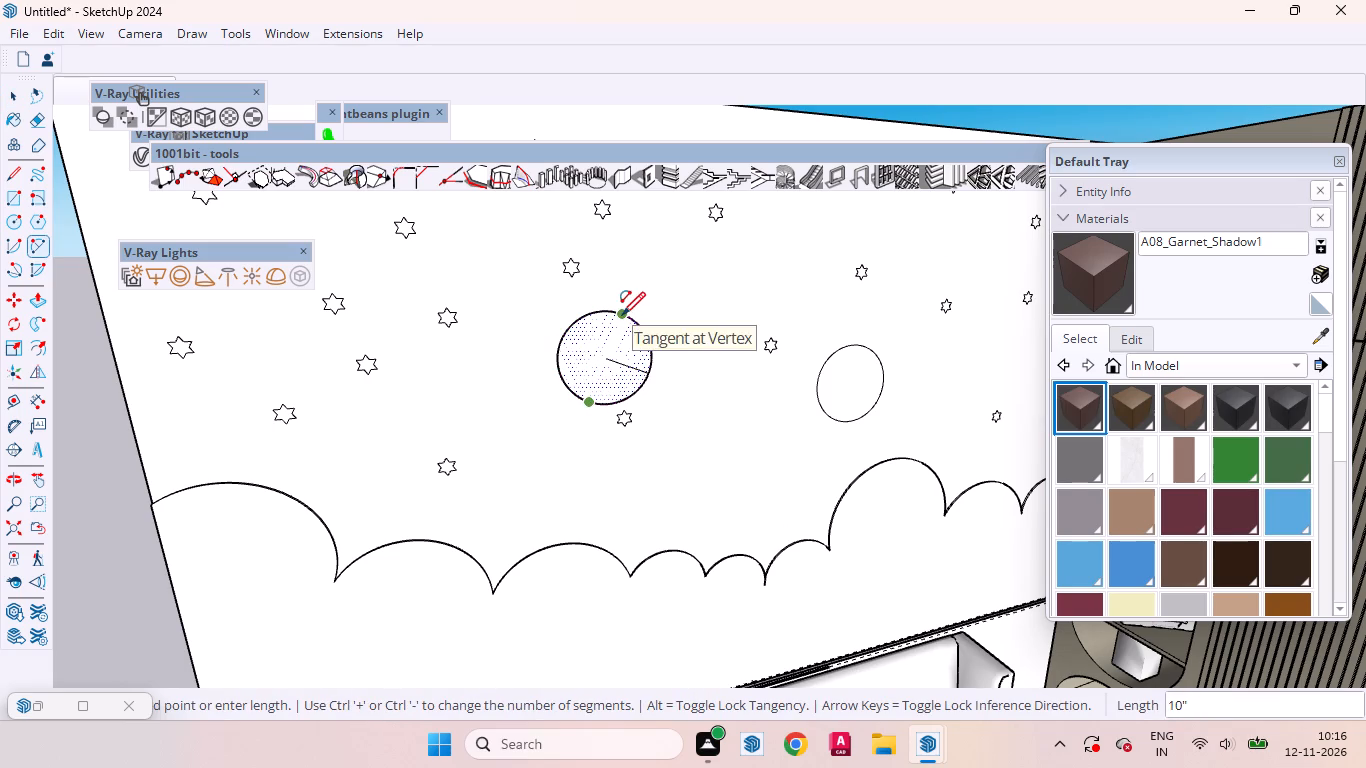
click(622, 315)
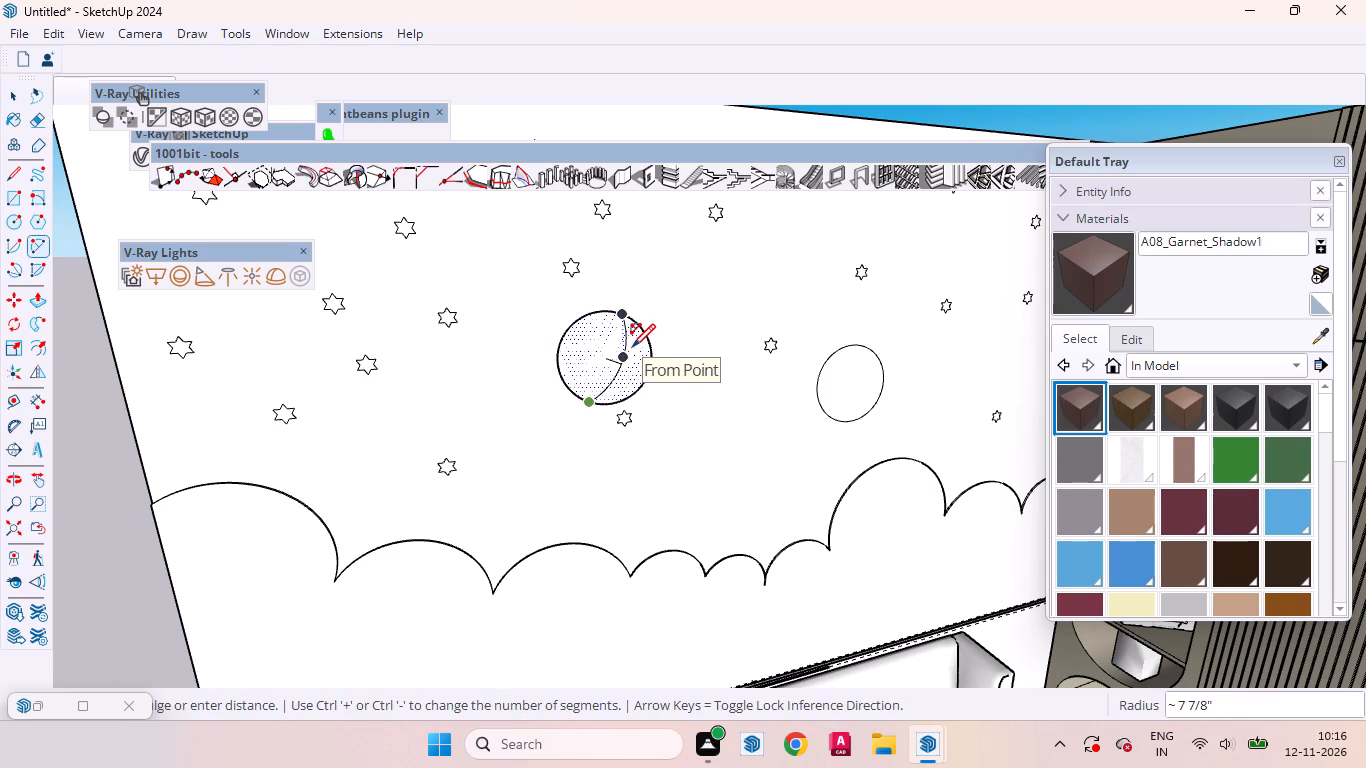
double_click(632, 347)
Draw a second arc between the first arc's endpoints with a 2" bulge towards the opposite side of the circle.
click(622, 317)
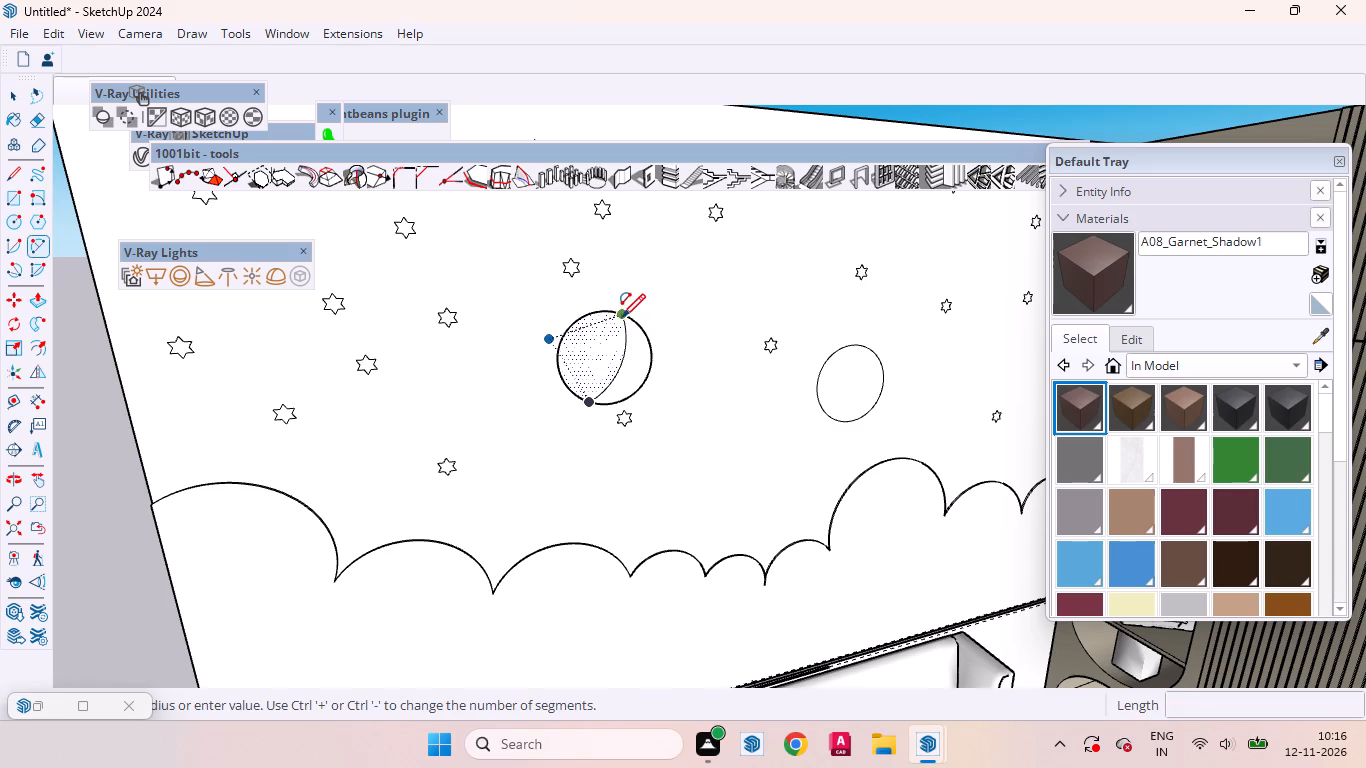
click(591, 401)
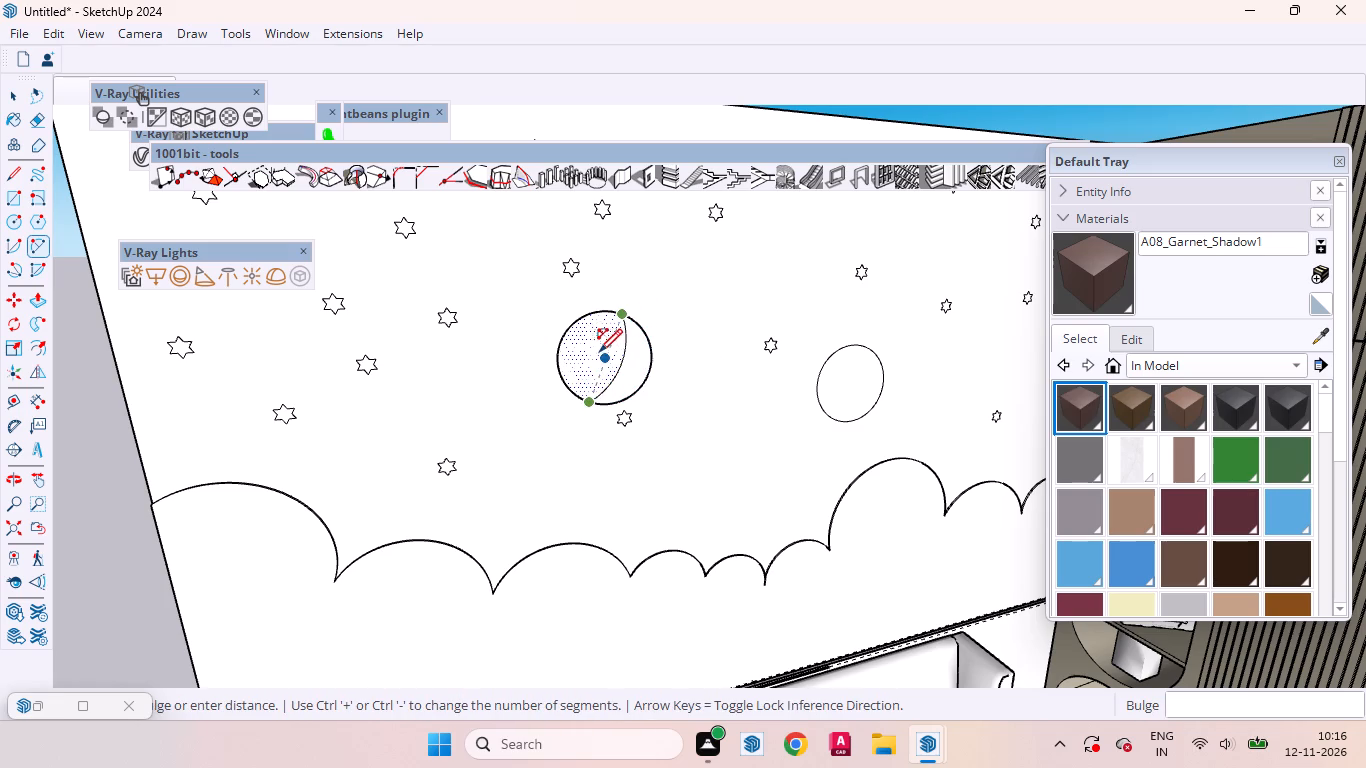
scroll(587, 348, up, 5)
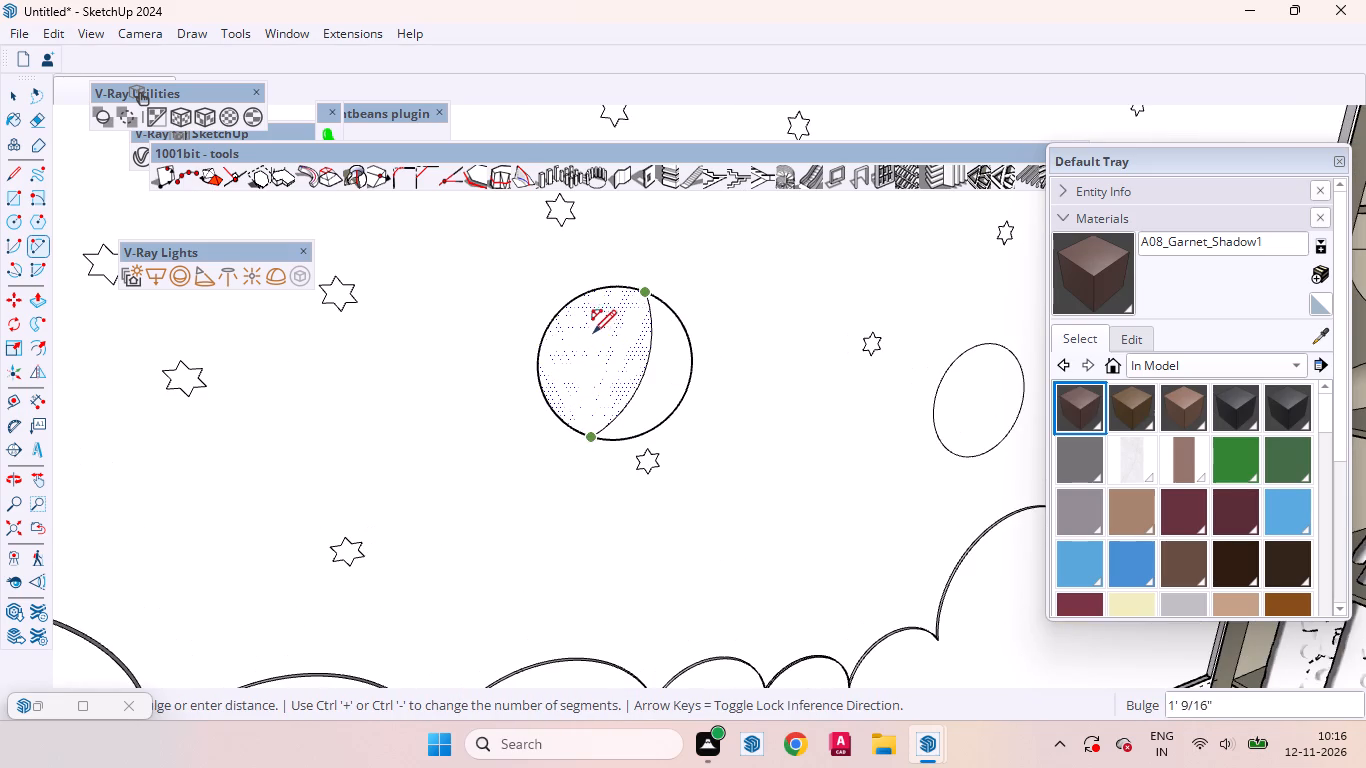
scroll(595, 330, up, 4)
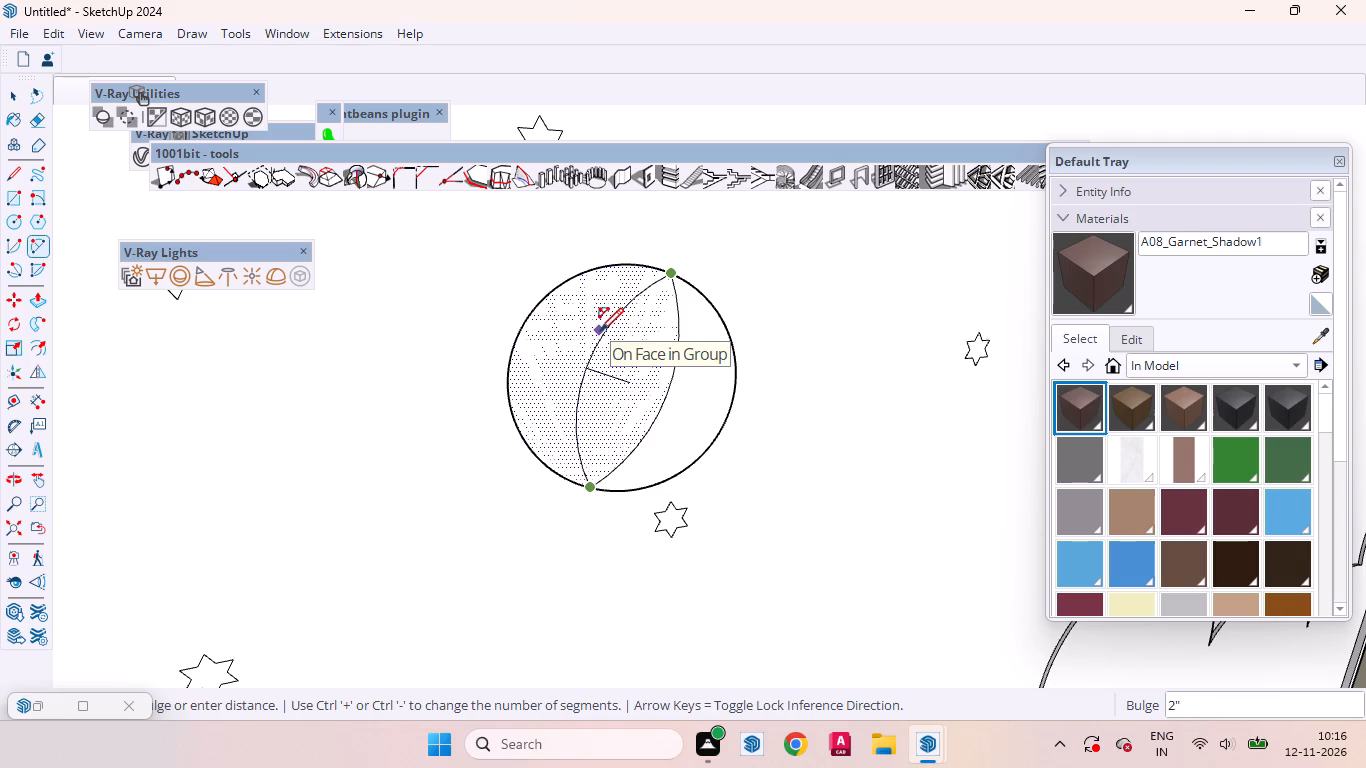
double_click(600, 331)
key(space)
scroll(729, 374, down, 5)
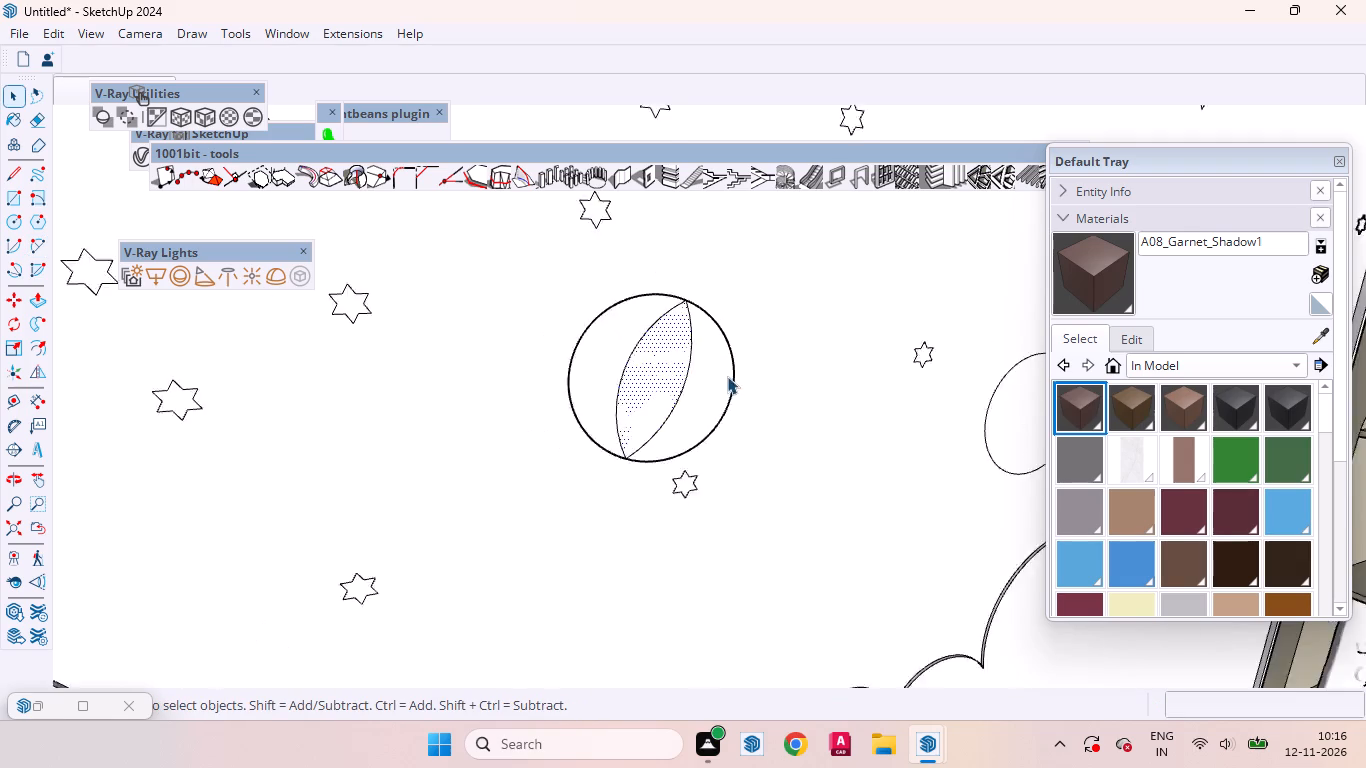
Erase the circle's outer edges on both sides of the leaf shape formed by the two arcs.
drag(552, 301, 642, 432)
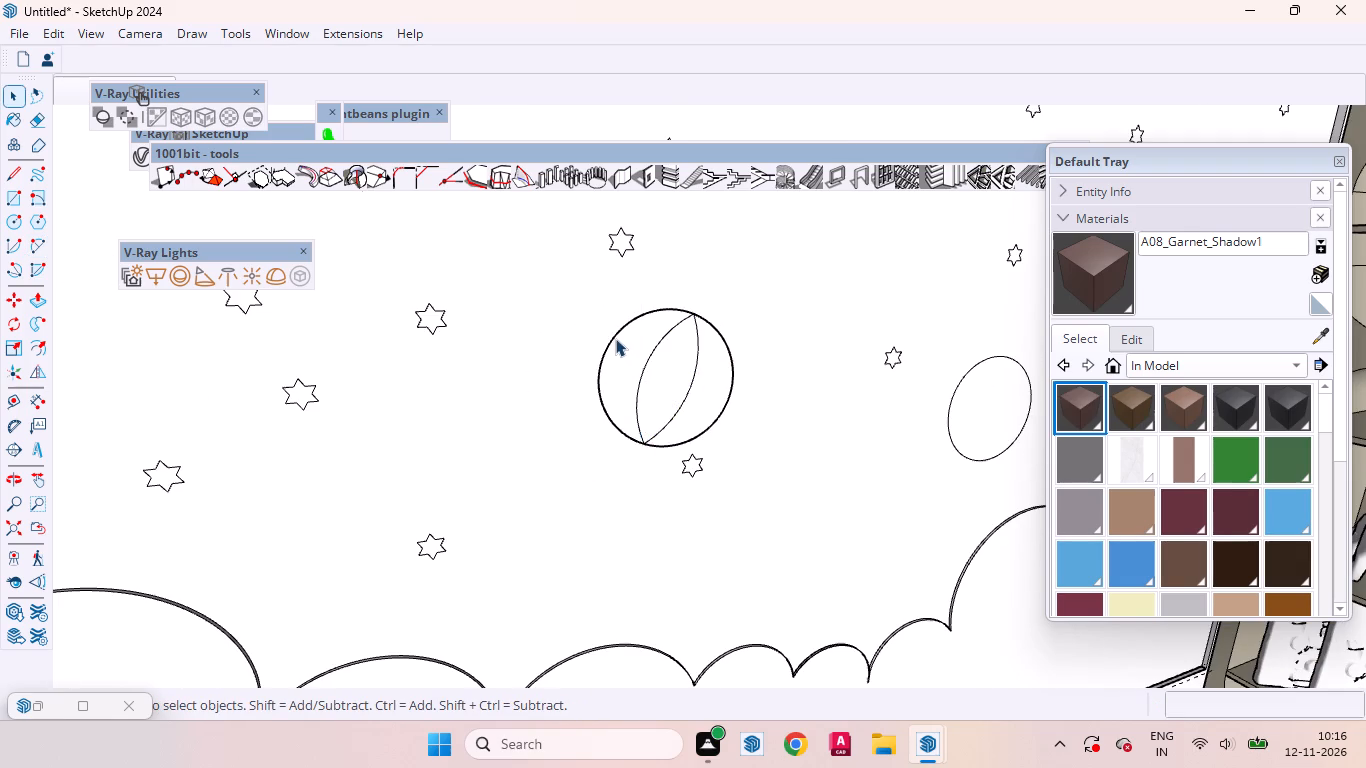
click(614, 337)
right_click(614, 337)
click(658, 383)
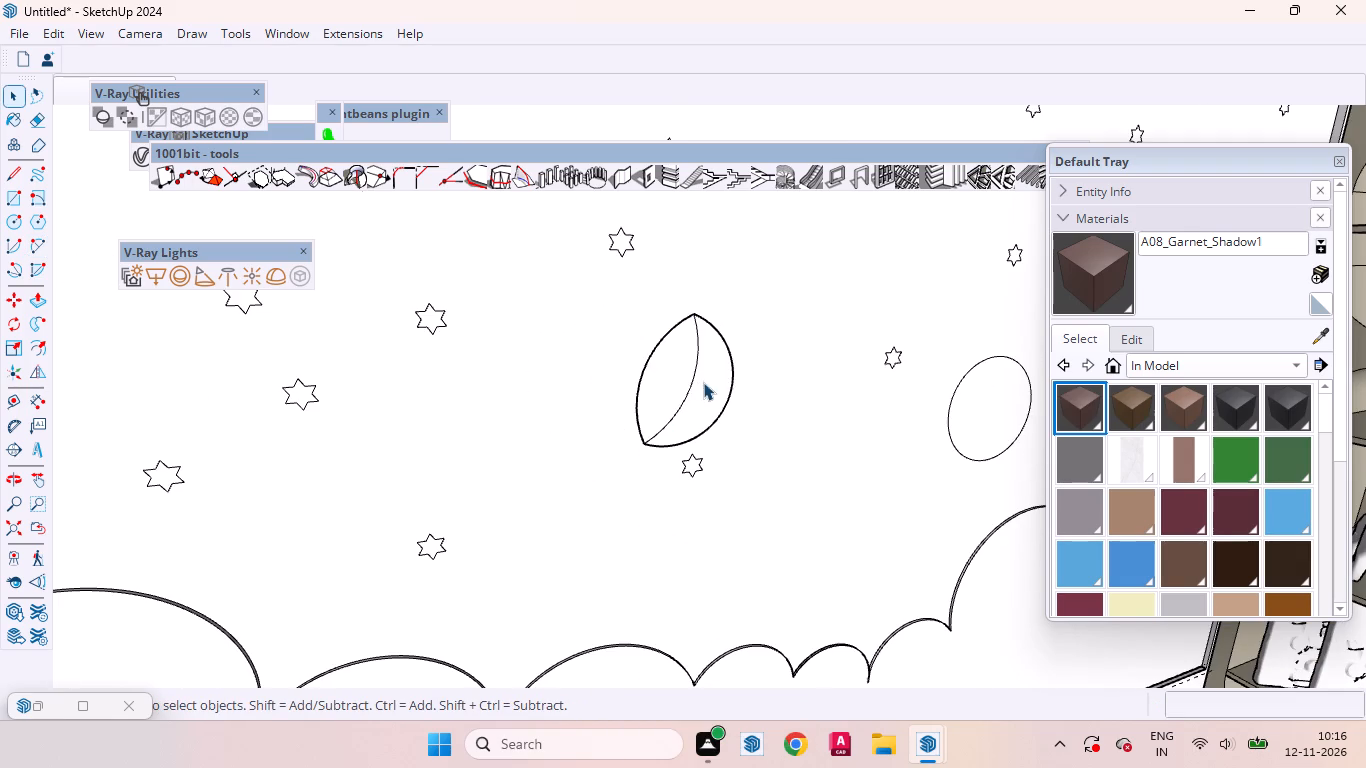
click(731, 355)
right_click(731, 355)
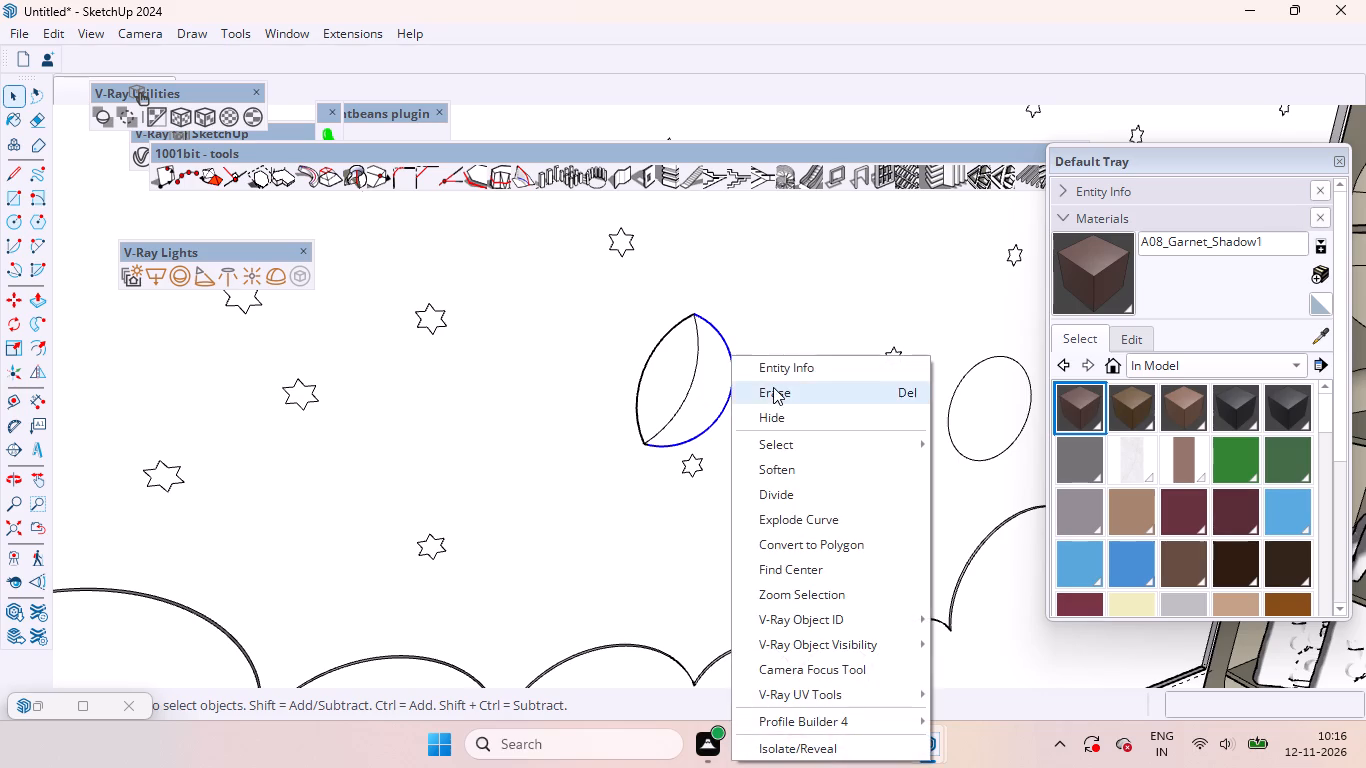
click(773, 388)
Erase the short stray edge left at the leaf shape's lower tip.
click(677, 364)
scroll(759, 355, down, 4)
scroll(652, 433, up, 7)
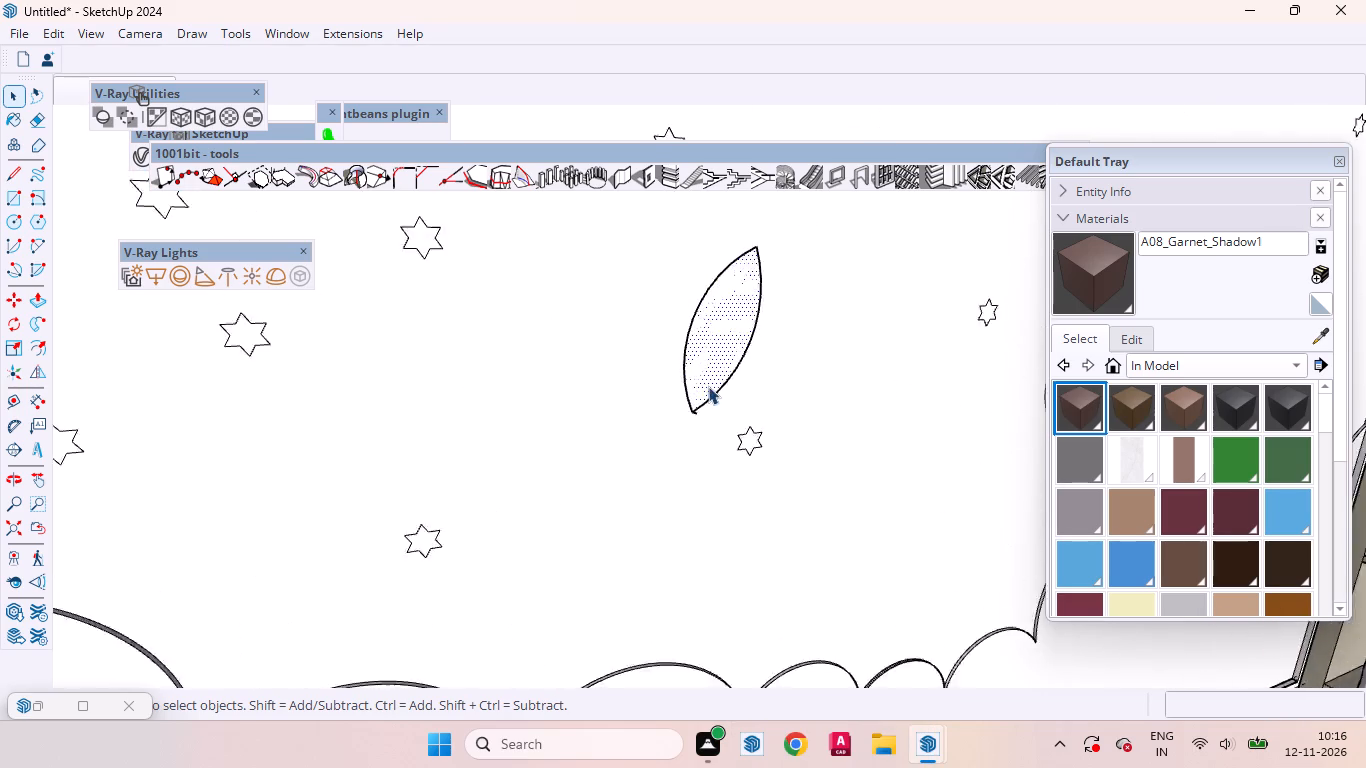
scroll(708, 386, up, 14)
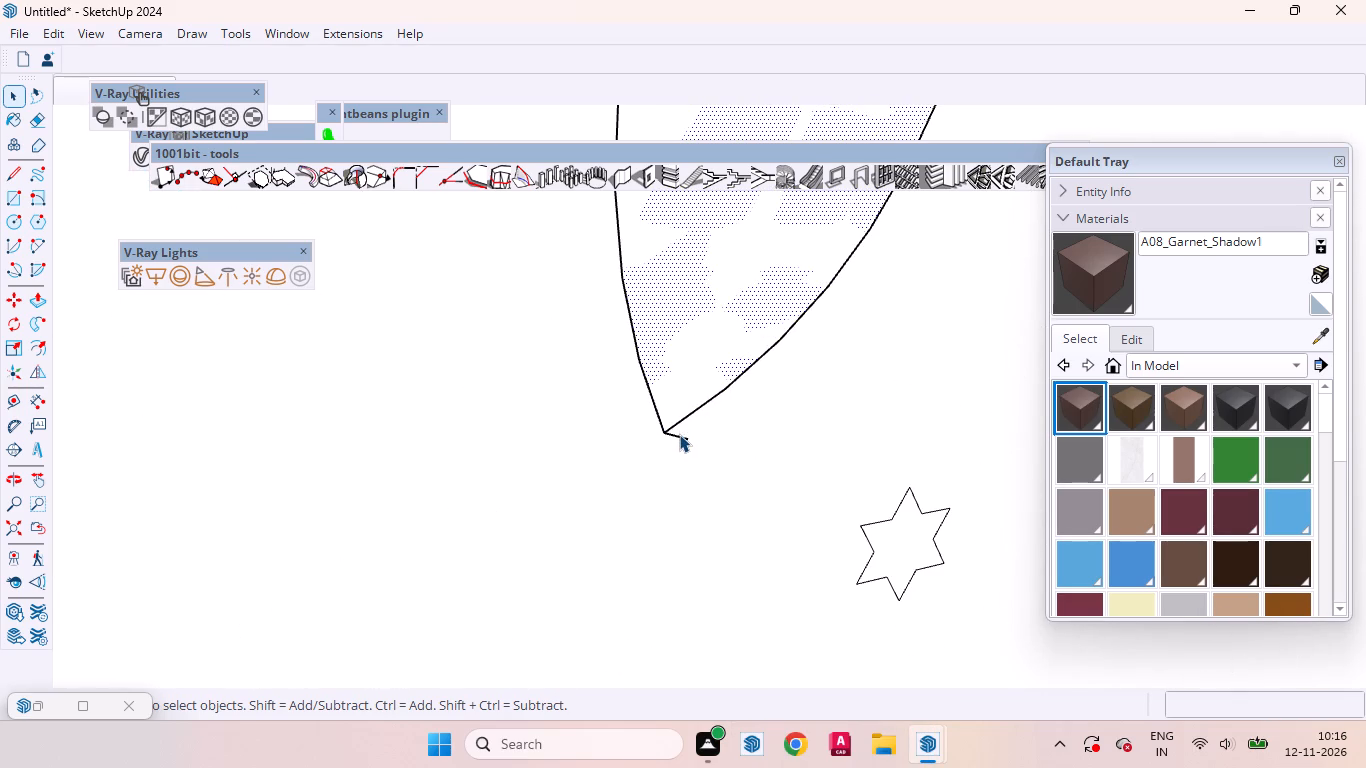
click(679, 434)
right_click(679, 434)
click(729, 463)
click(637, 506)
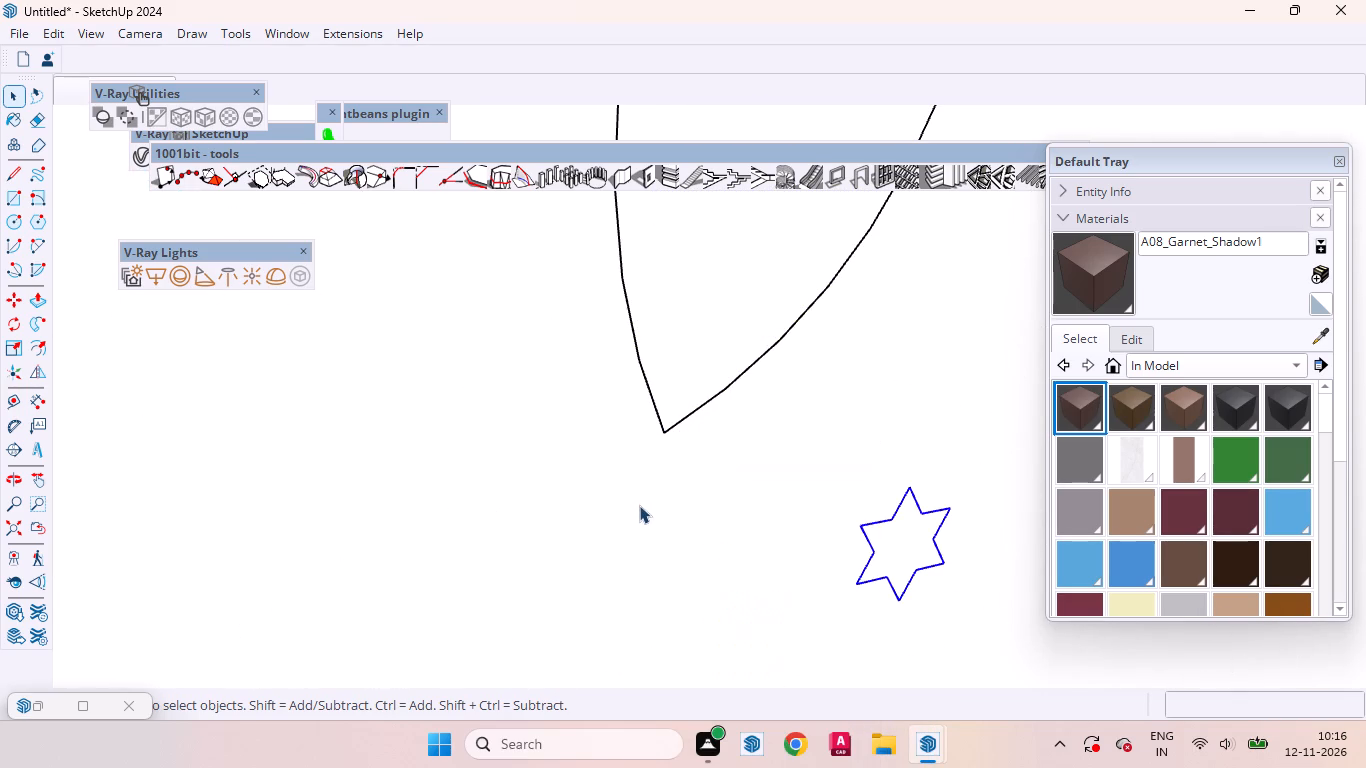
Delete the whole leaf shape, face and outline, from outside the wall panel's group.
scroll(696, 488, down, 20)
scroll(696, 488, down, 2)
middle_drag(654, 479, 694, 486)
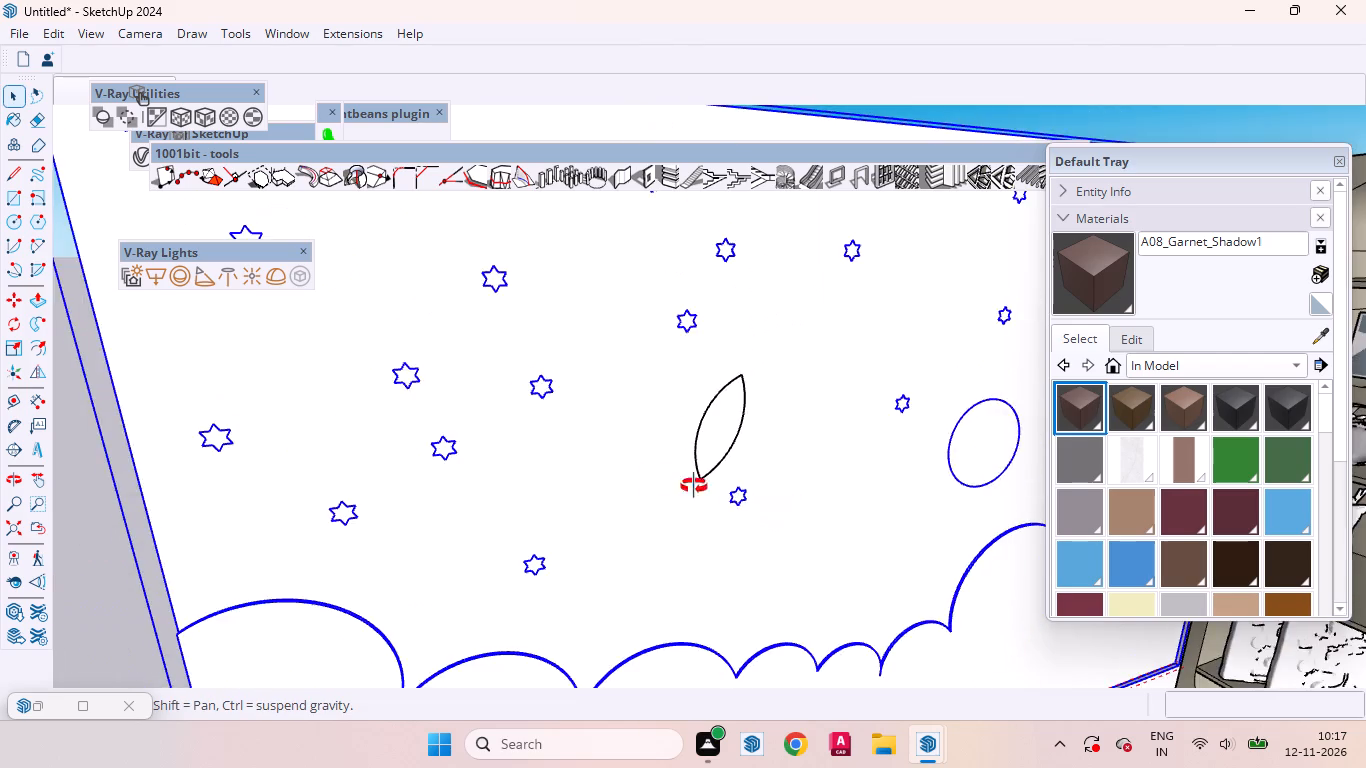
middle_drag(694, 486, 790, 507)
double_click(659, 507)
click(660, 497)
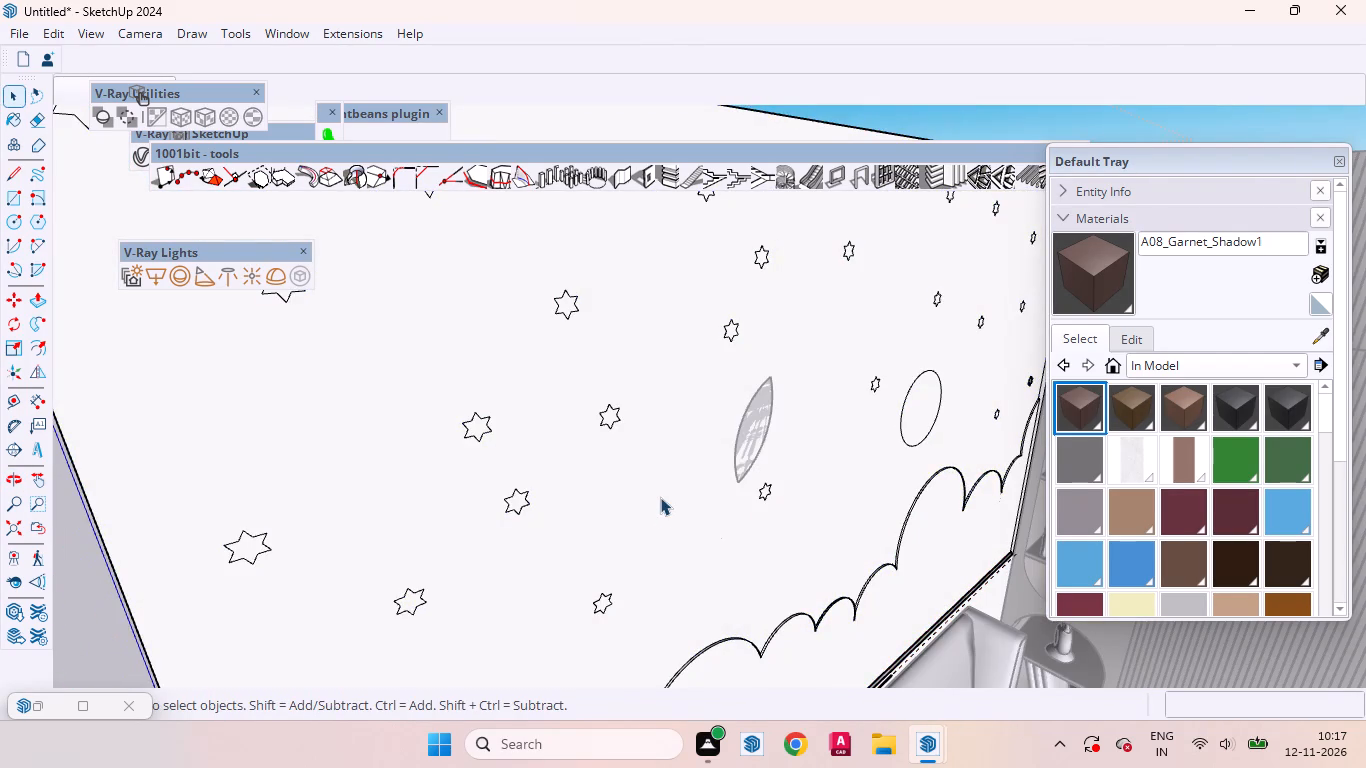
middle_drag(615, 491, 418, 446)
scroll(467, 427, up, 1)
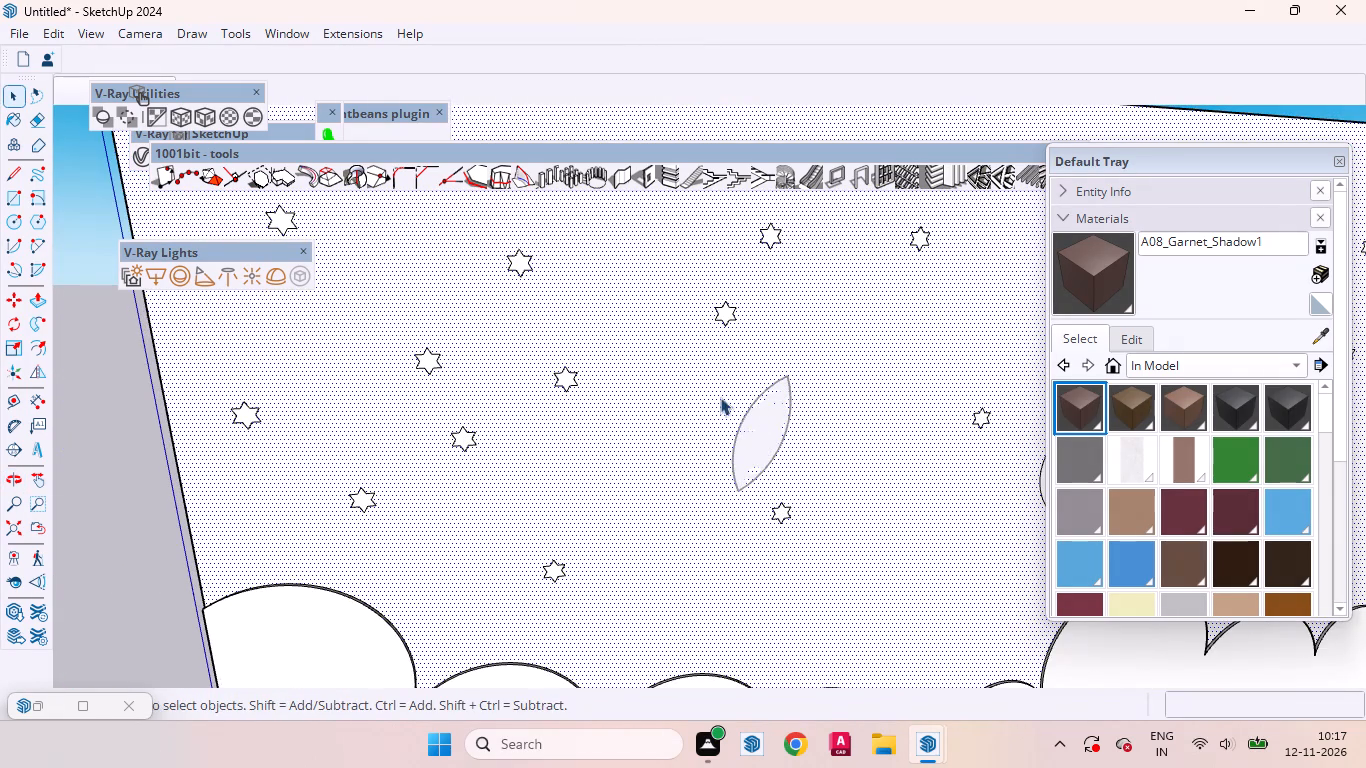
scroll(876, 479, down, 13)
click(551, 493)
scroll(965, 470, up, 7)
drag(669, 411, 878, 543)
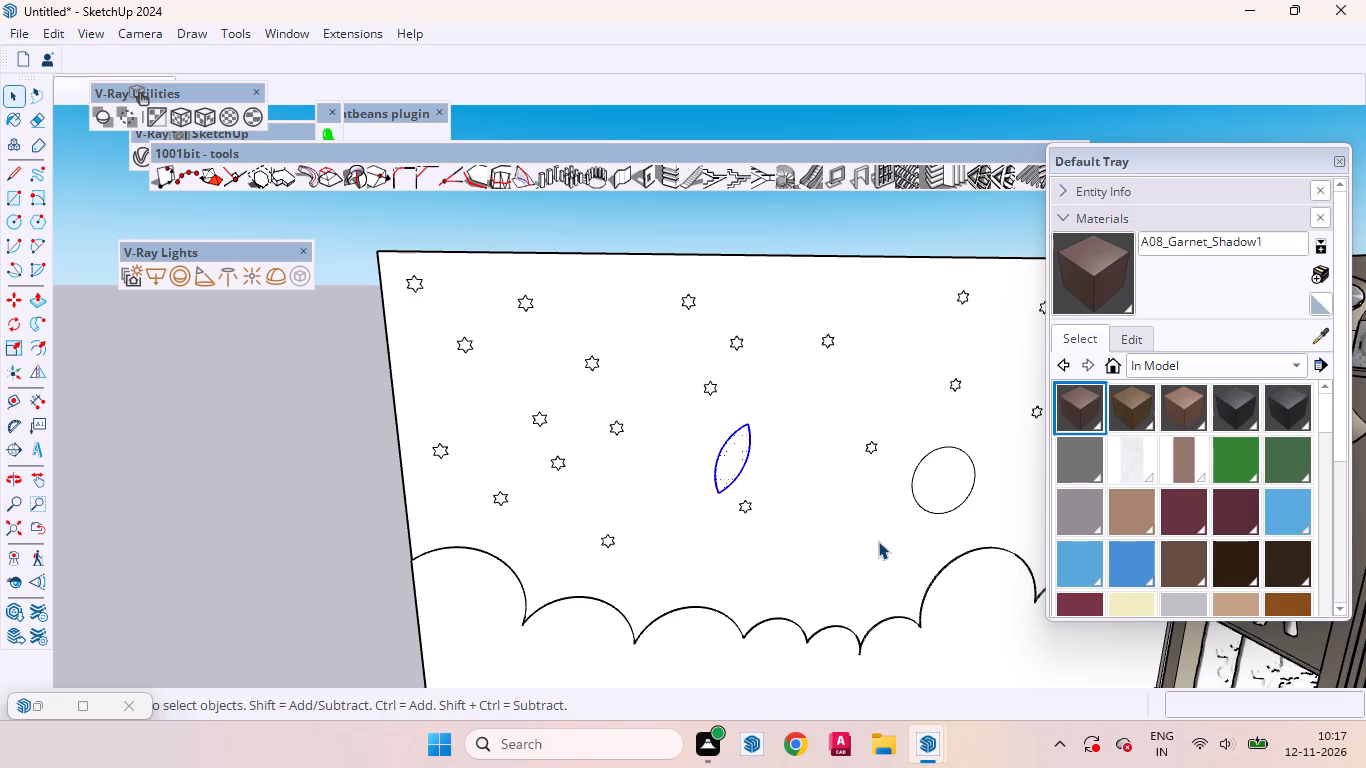
key(Delete)
click(822, 534)
Open the wall panel's group and draw a circle with a 5" radius among the middle stars, beside the existing circle.
scroll(825, 429, down, 4)
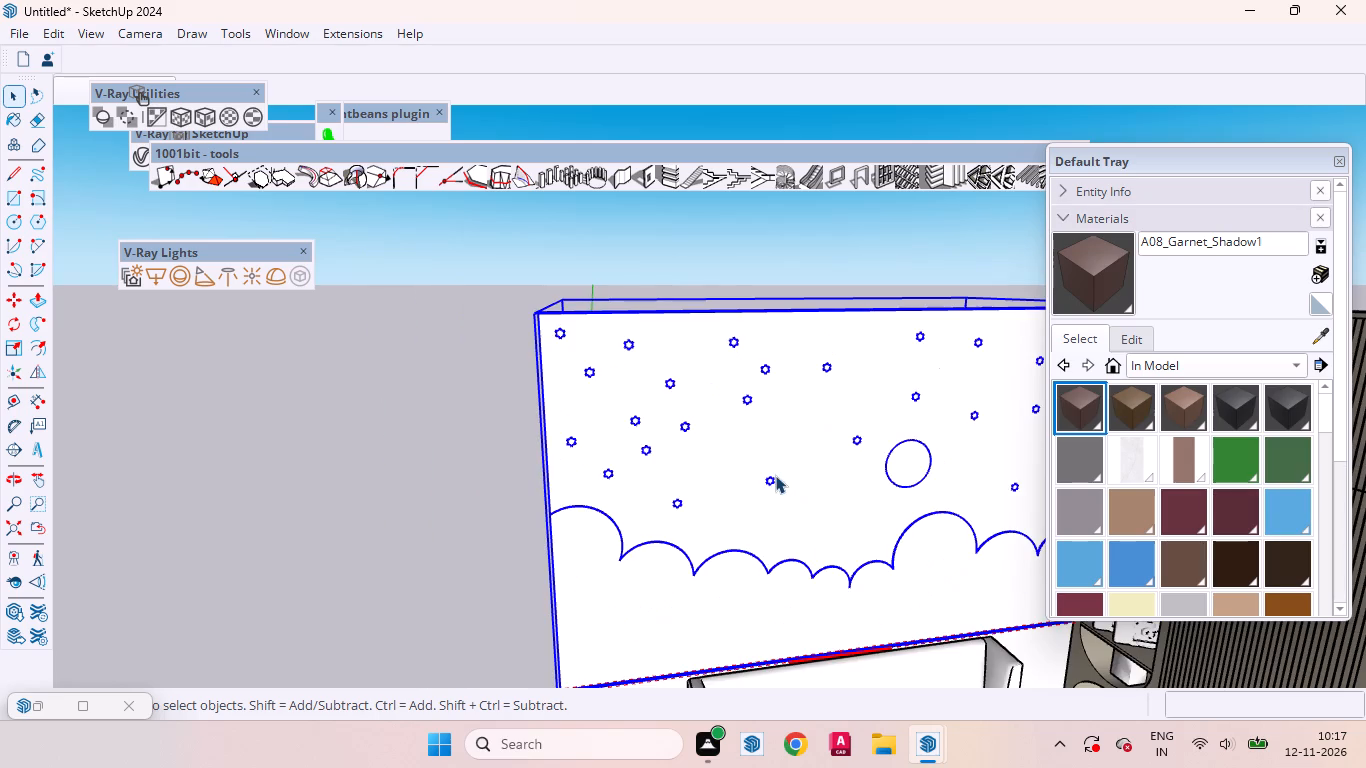
double_click(775, 475)
click(827, 426)
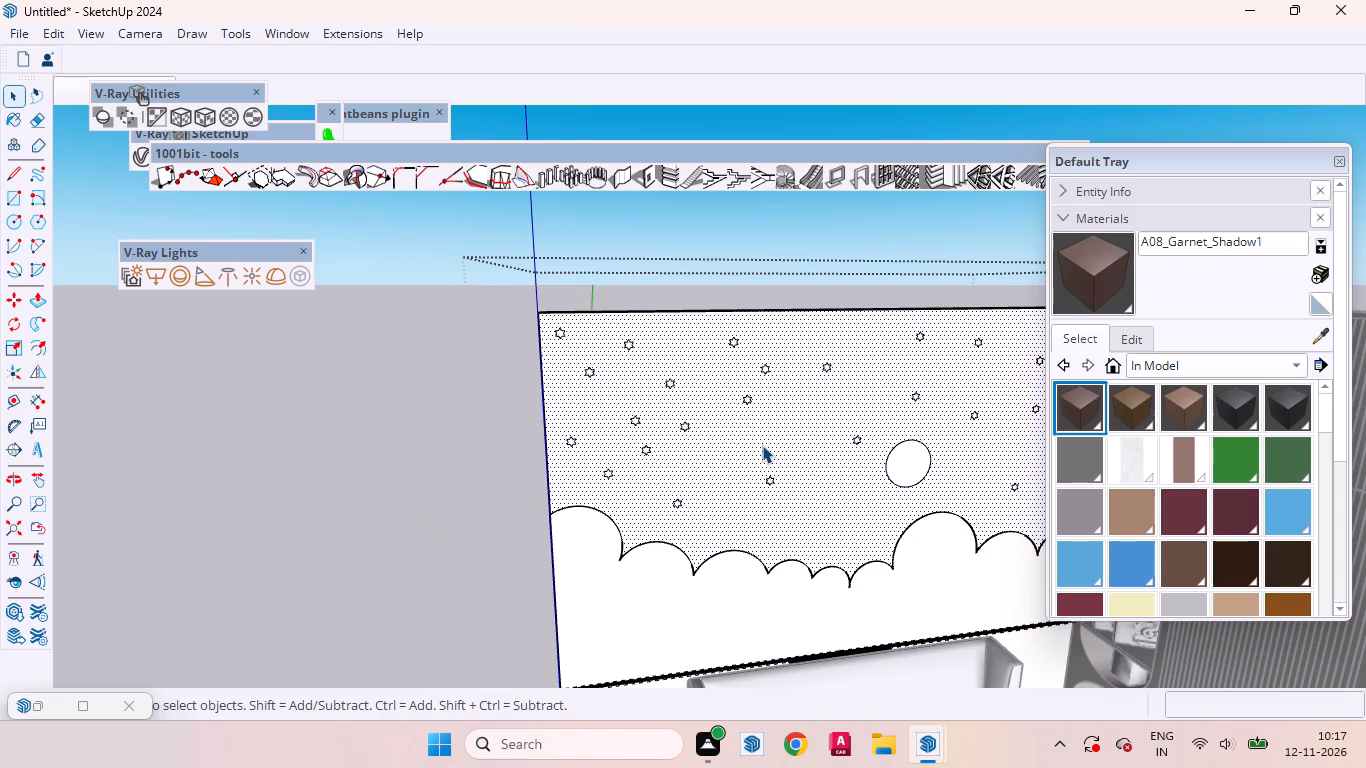
scroll(810, 444, up, 3)
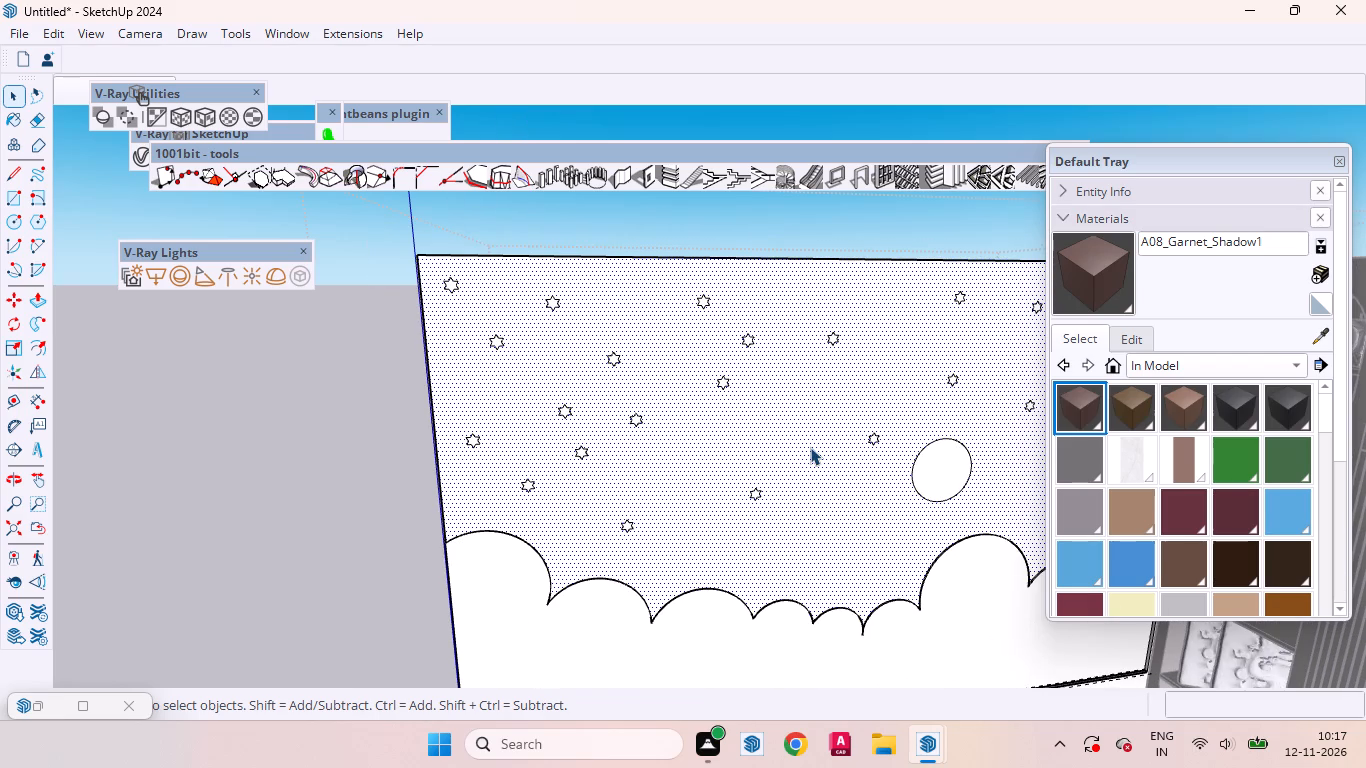
key(c)
scroll(804, 447, up, 4)
click(790, 451)
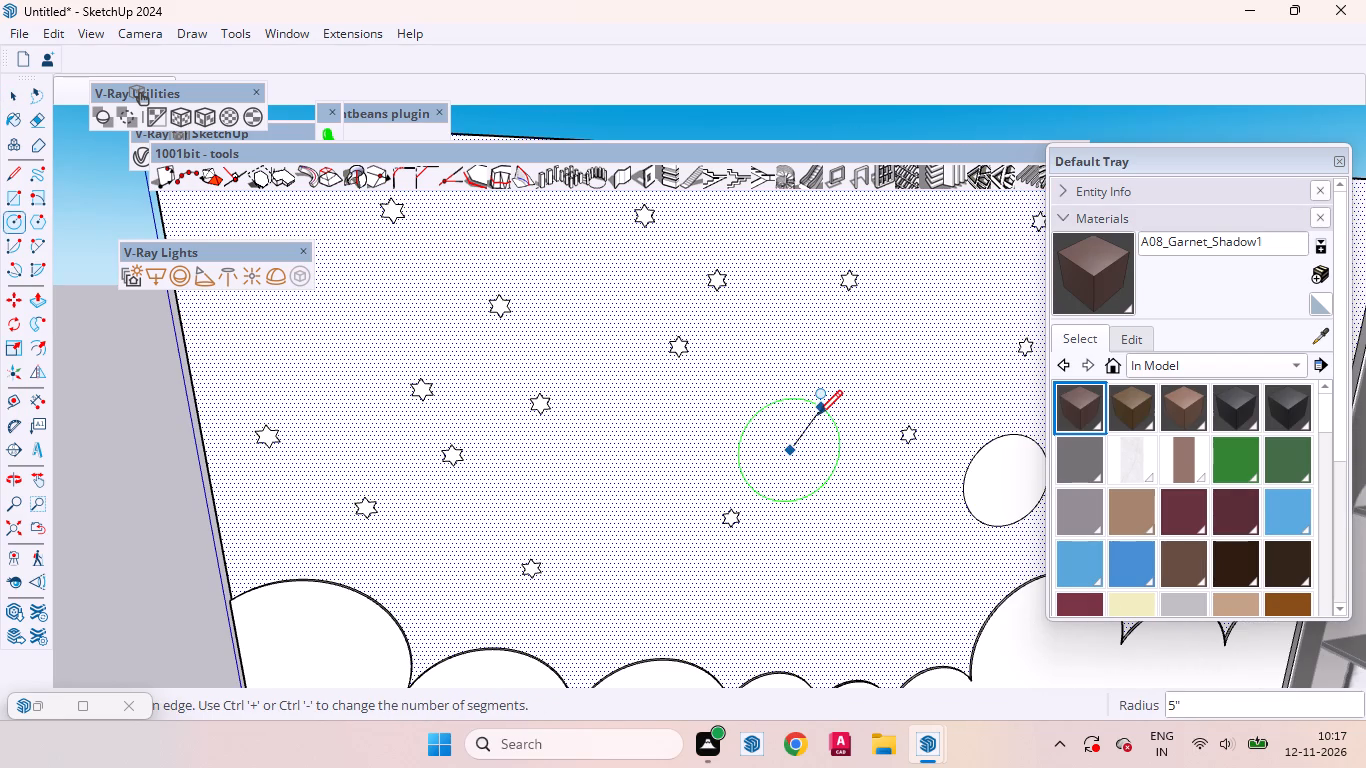
click(818, 413)
key(space)
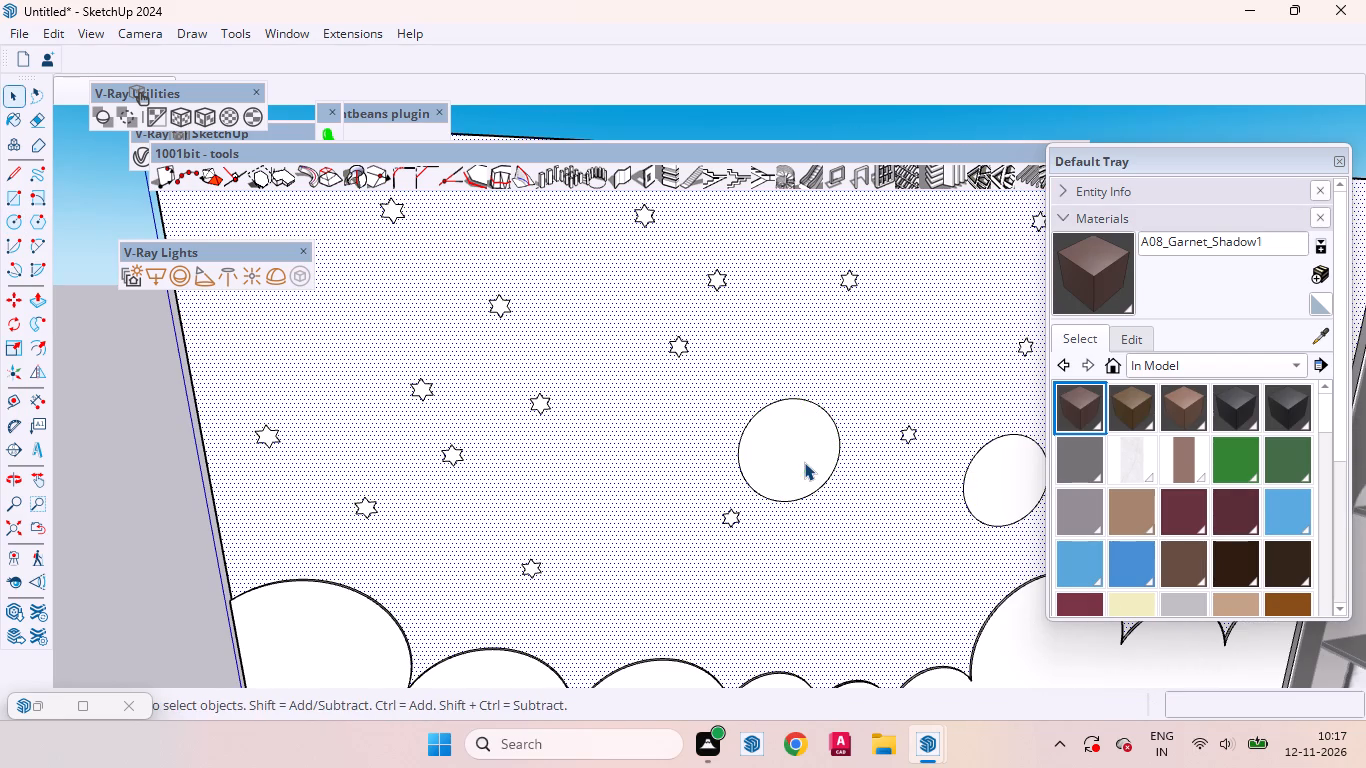
key(s)
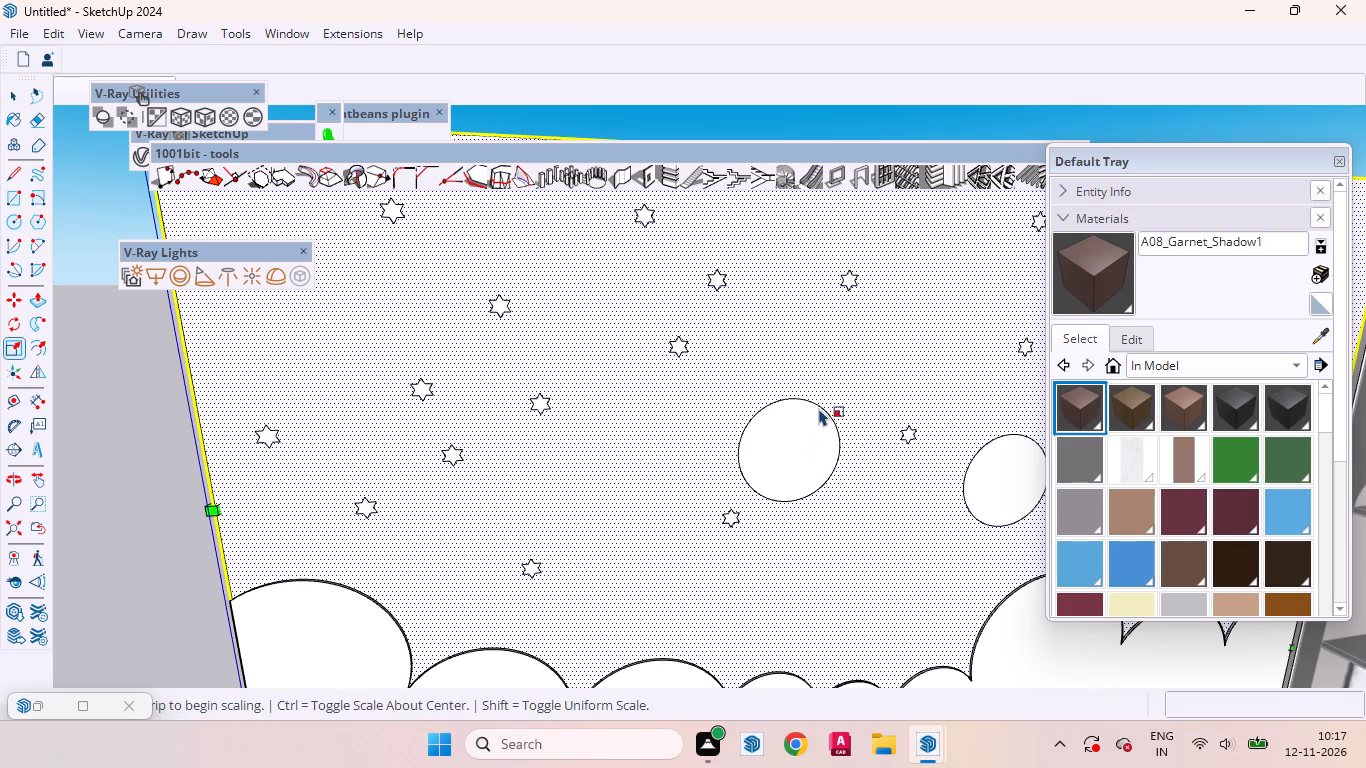
key(space)
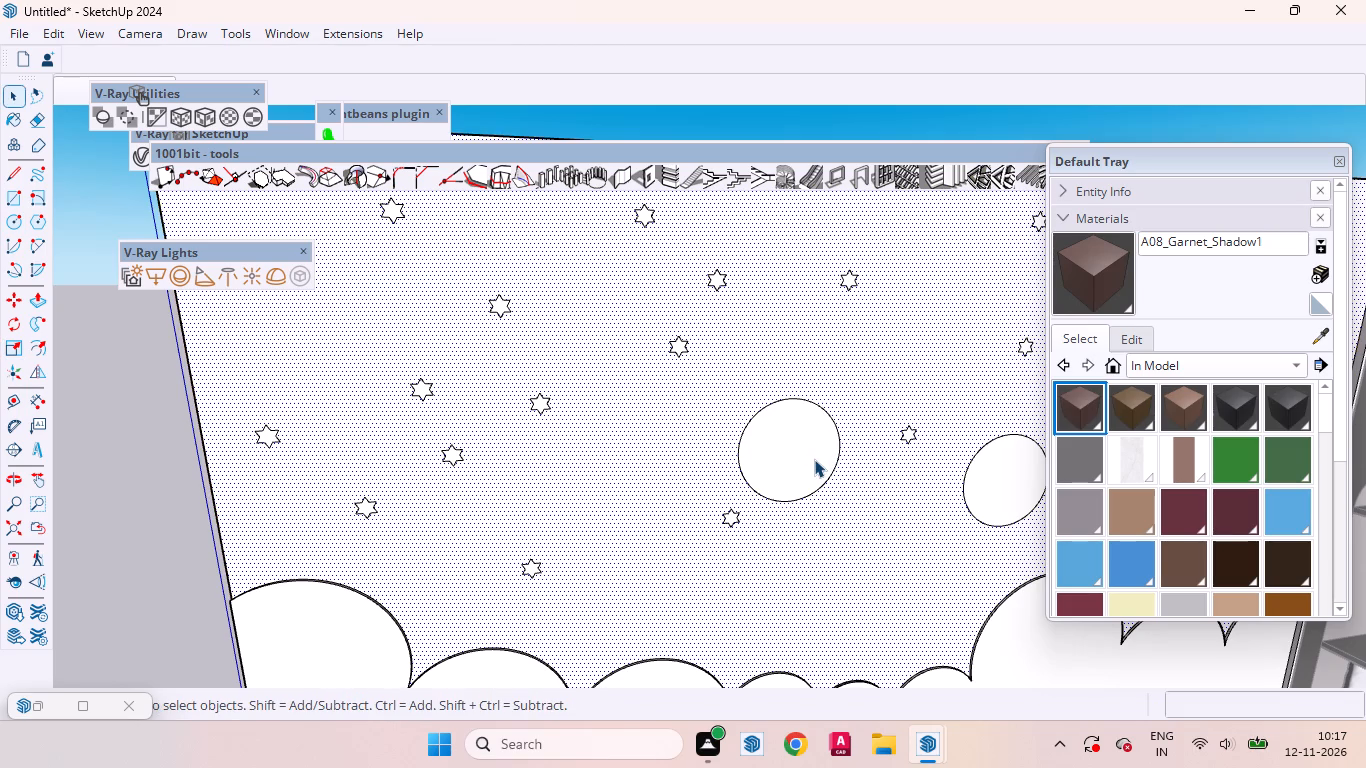
Draw a straight chord about 4 9/16" long across the lower edge of the new circle, near the small star.
key(l)
scroll(741, 484, up, 7)
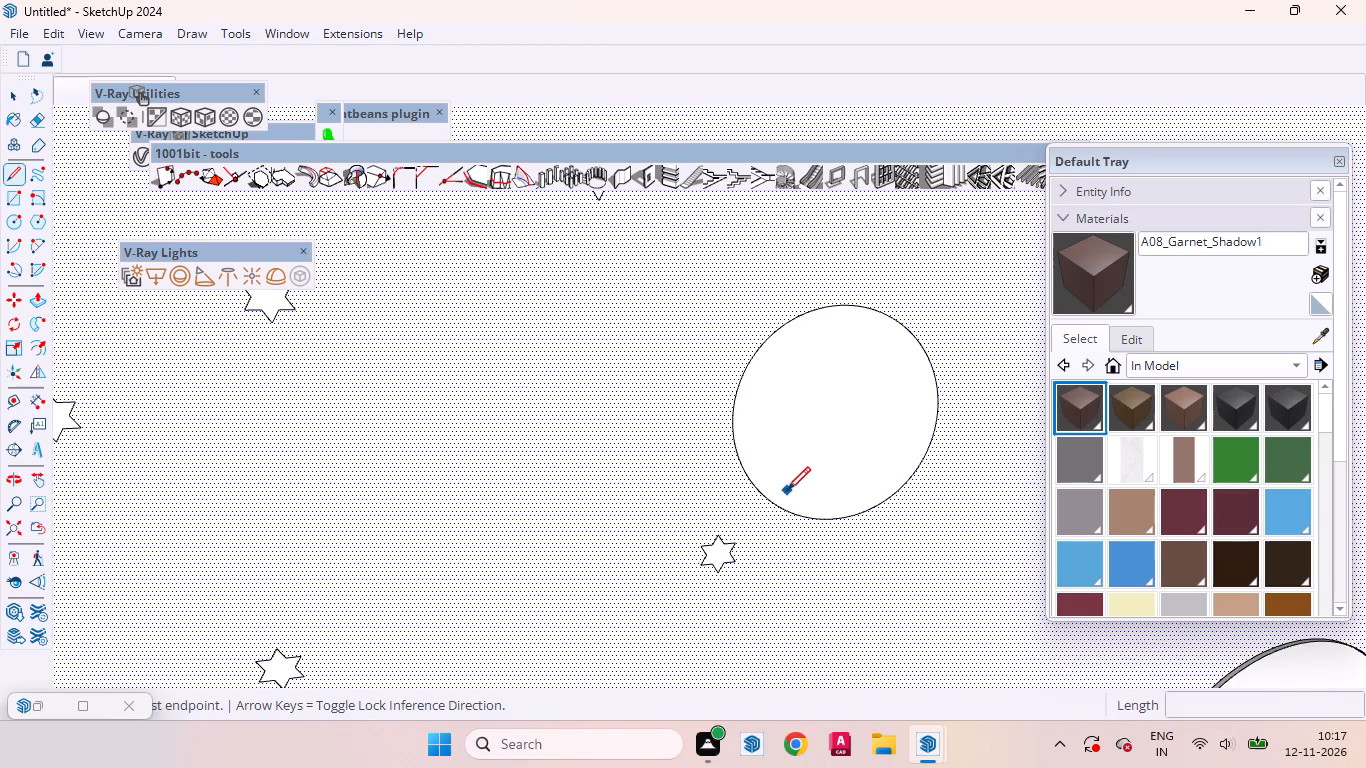
click(743, 472)
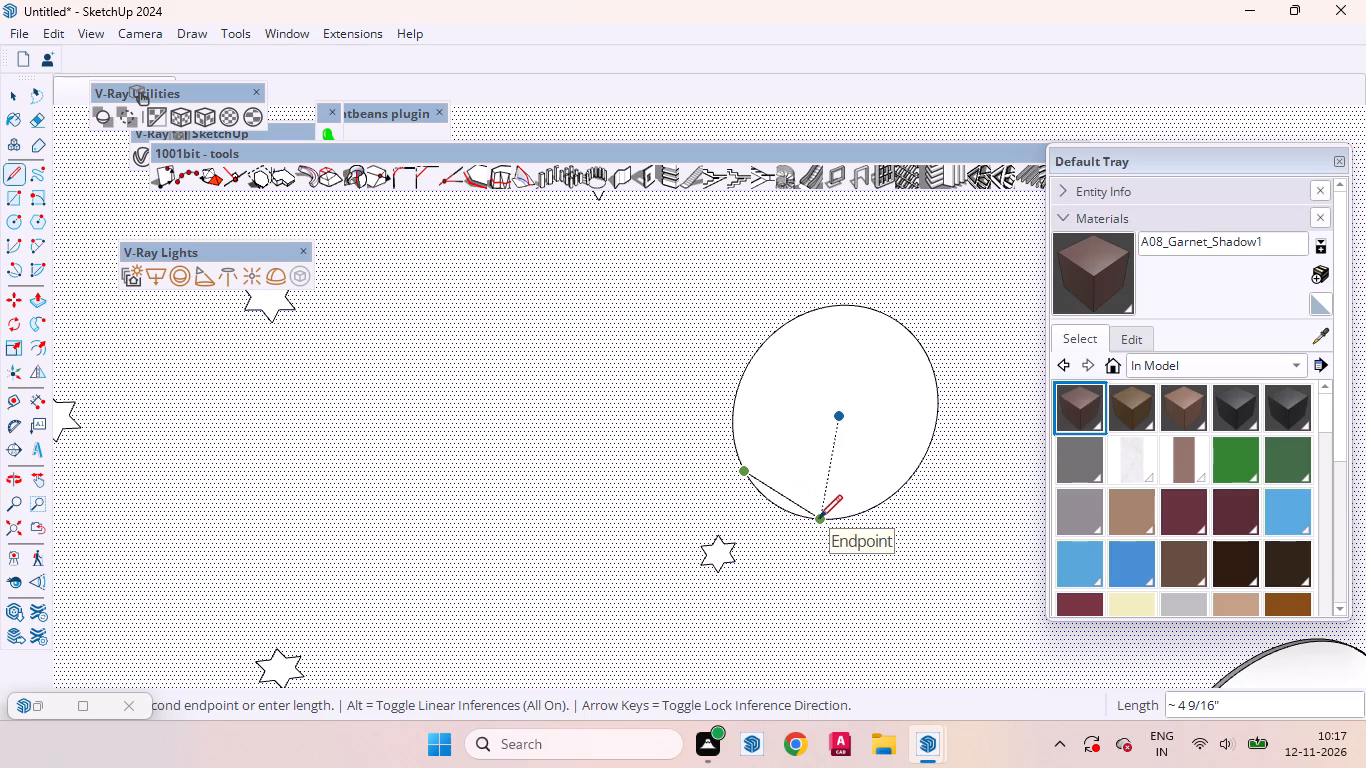
click(819, 518)
key(space)
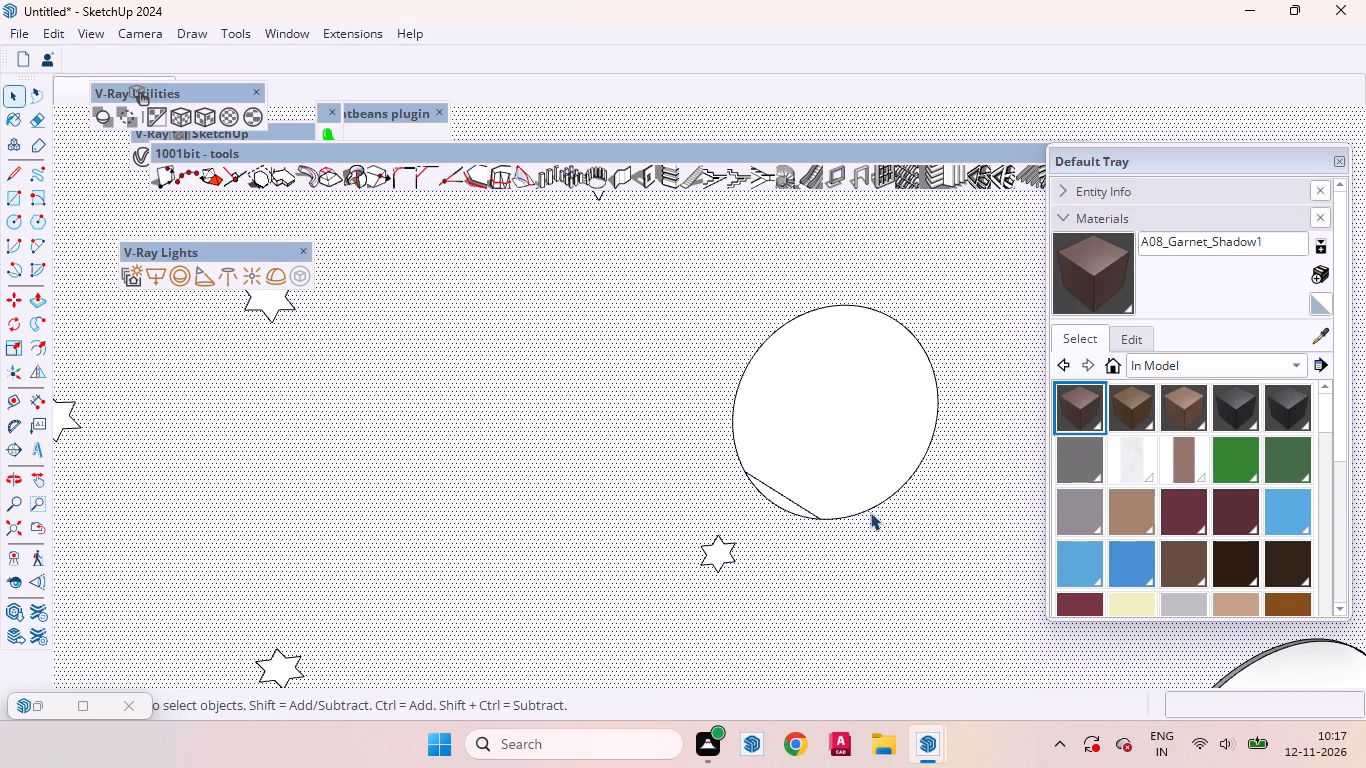
click(857, 438)
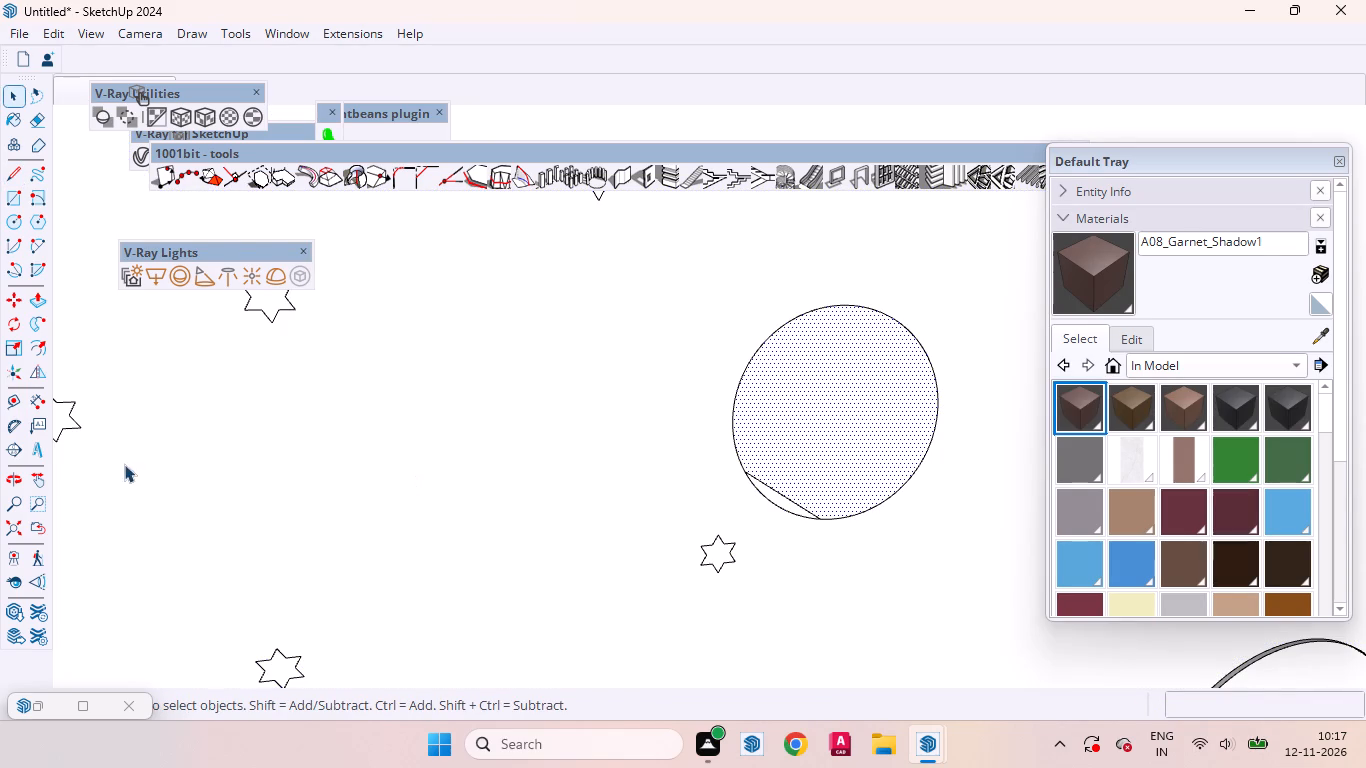
click(407, 449)
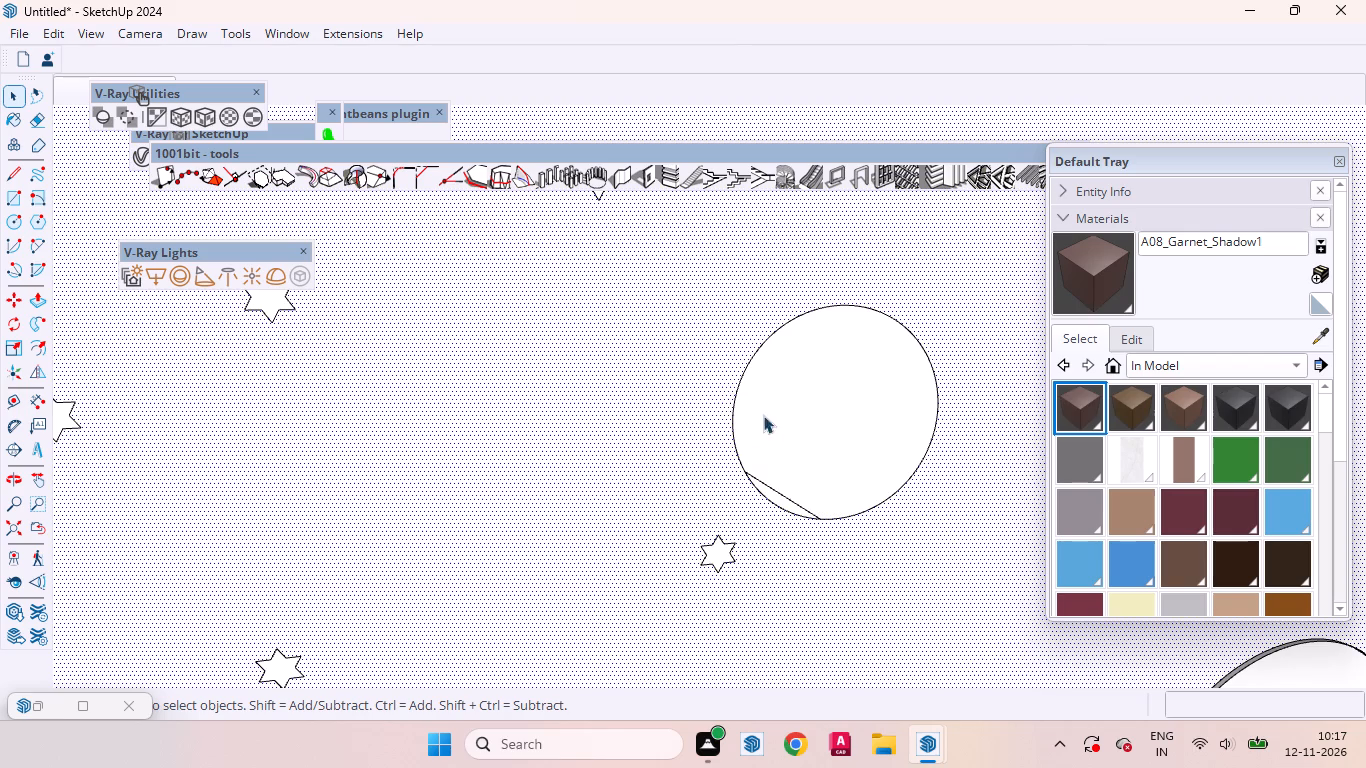
click(695, 414)
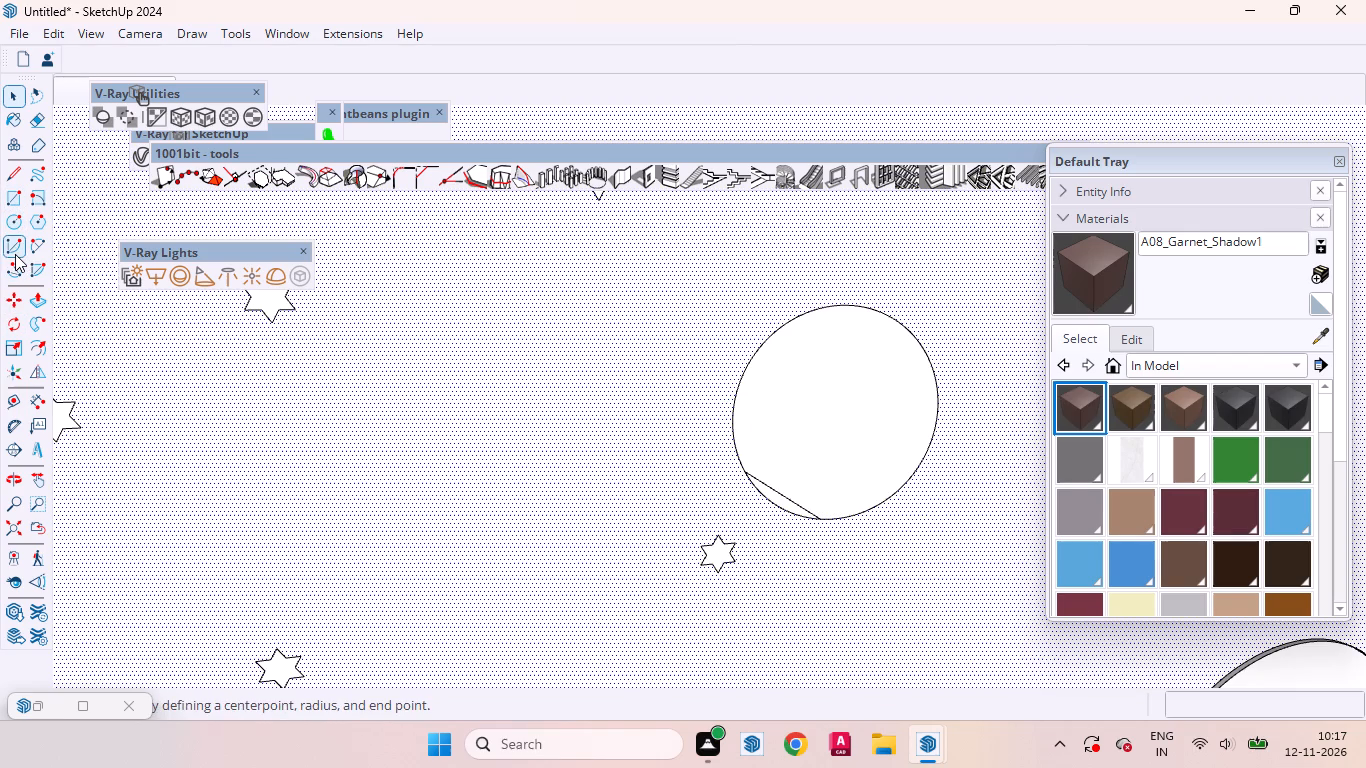
Draw a 100-segment arc from the chord's upper end to a point inside the circle, about 7 13/16" across with a 1 3/8" bulge.
key(a)
text(100)
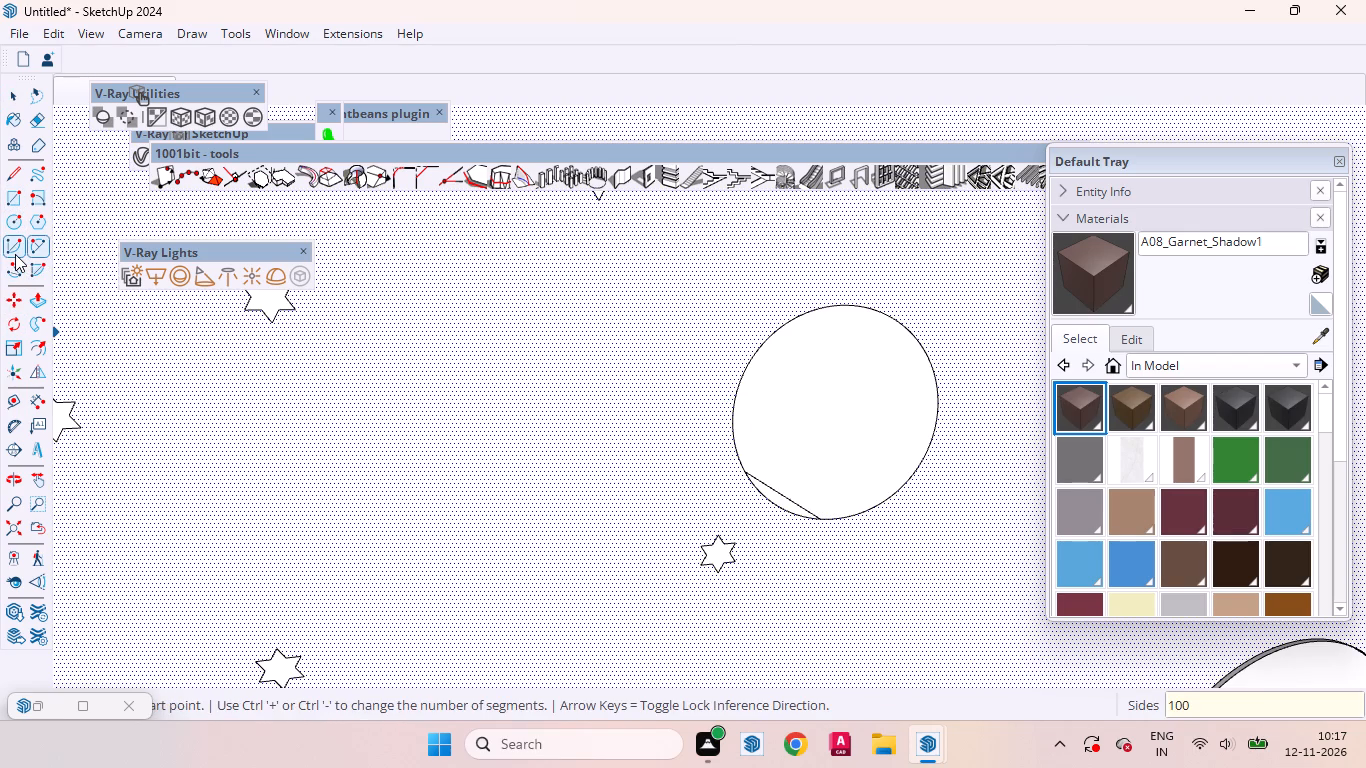
key(Return)
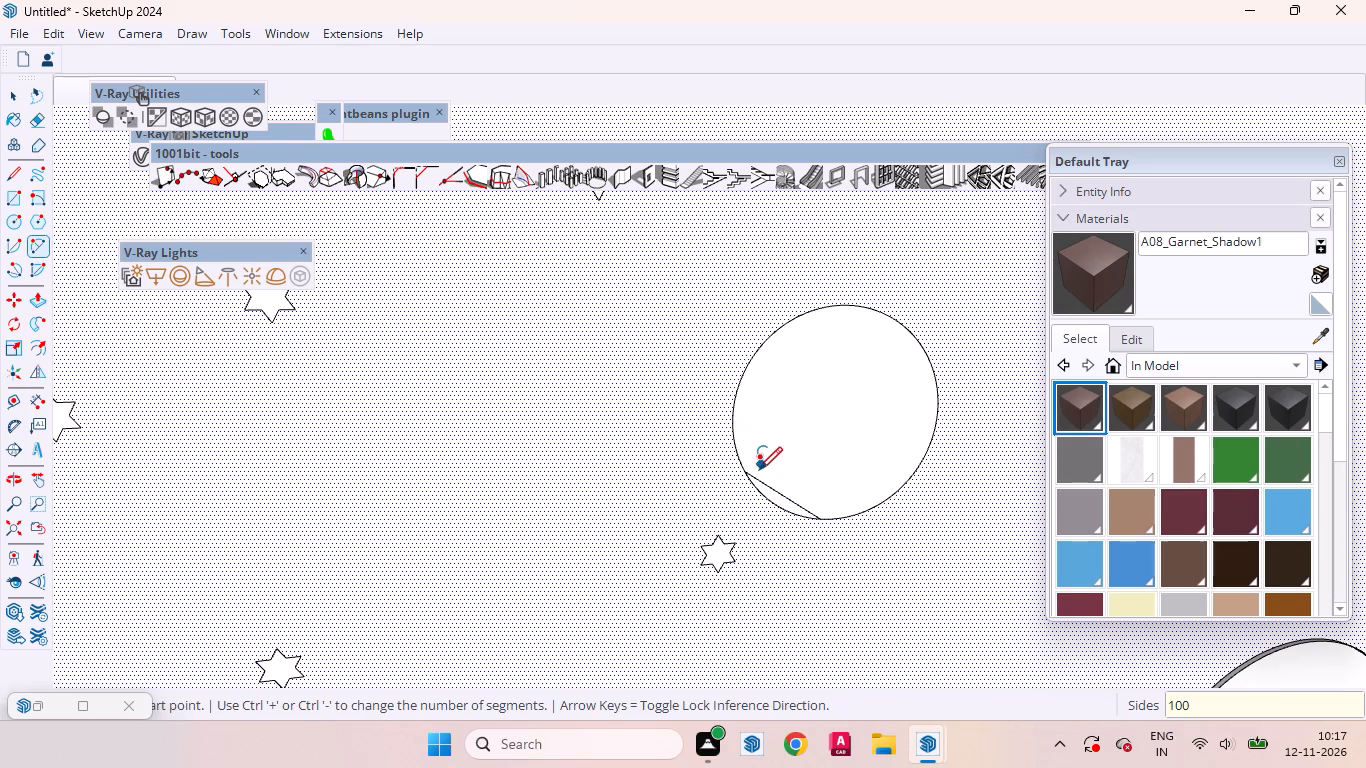
click(748, 471)
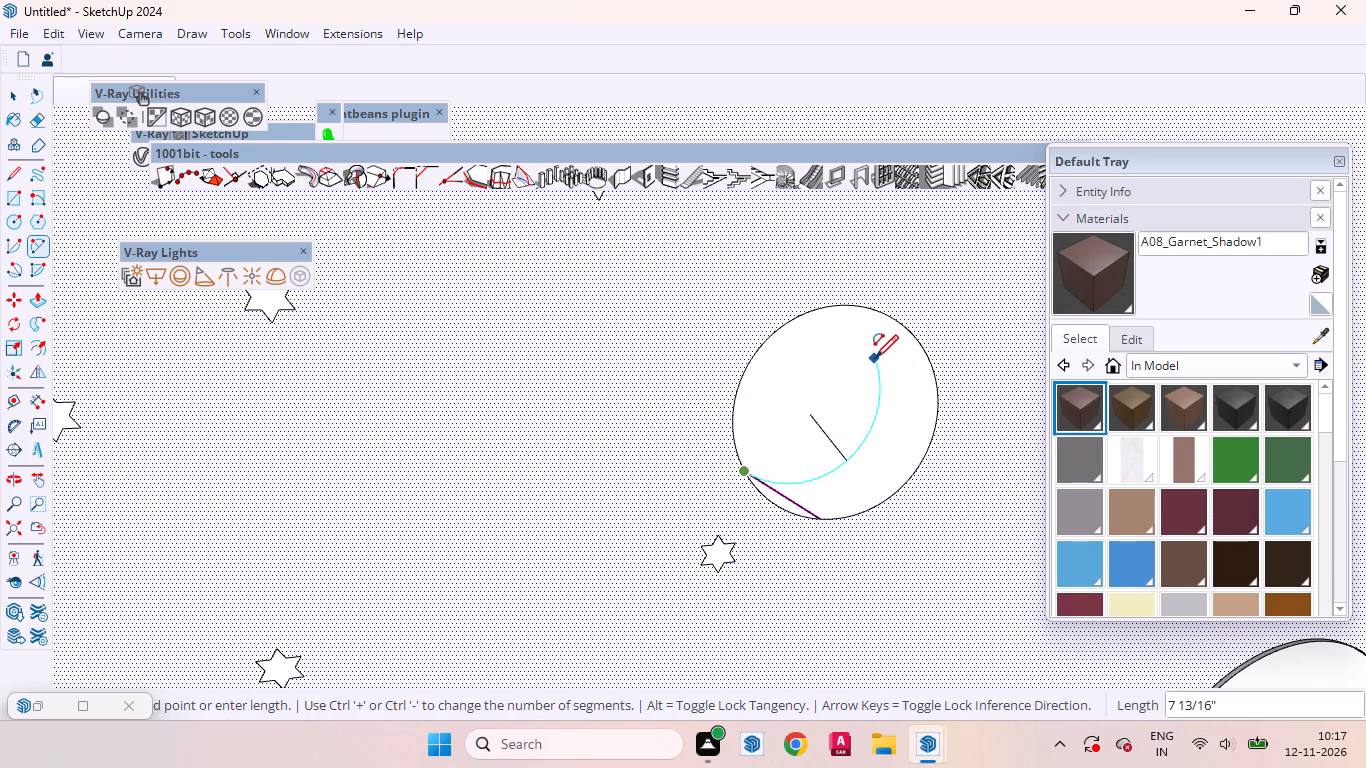
click(875, 358)
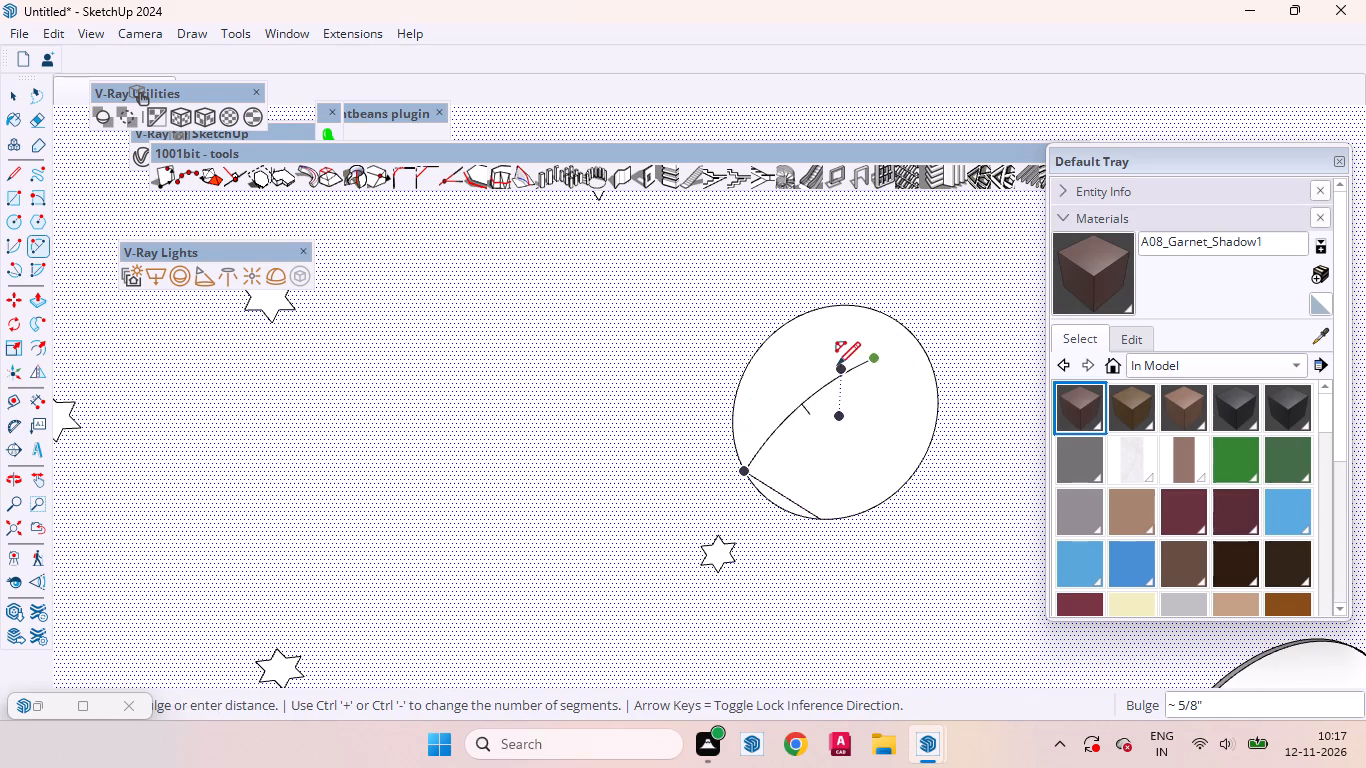
scroll(837, 371, up, 4)
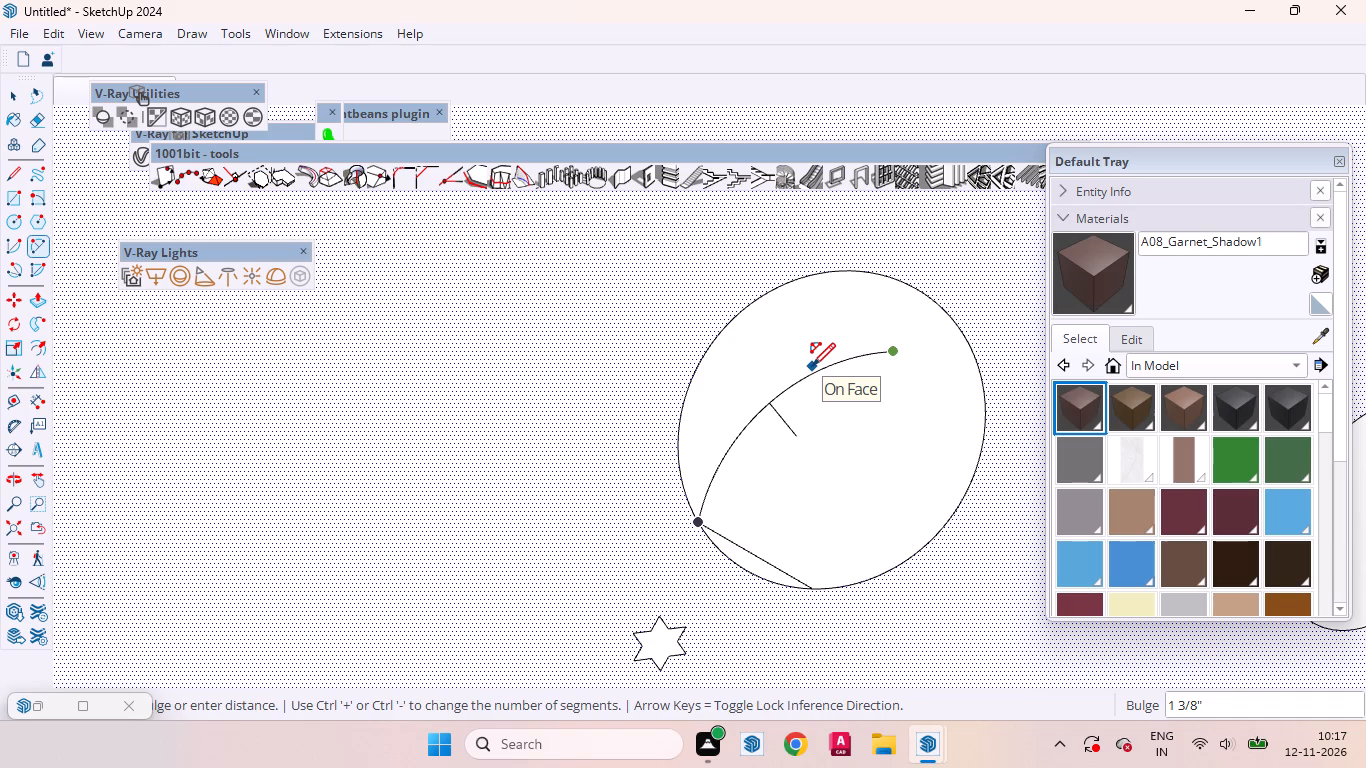
double_click(812, 366)
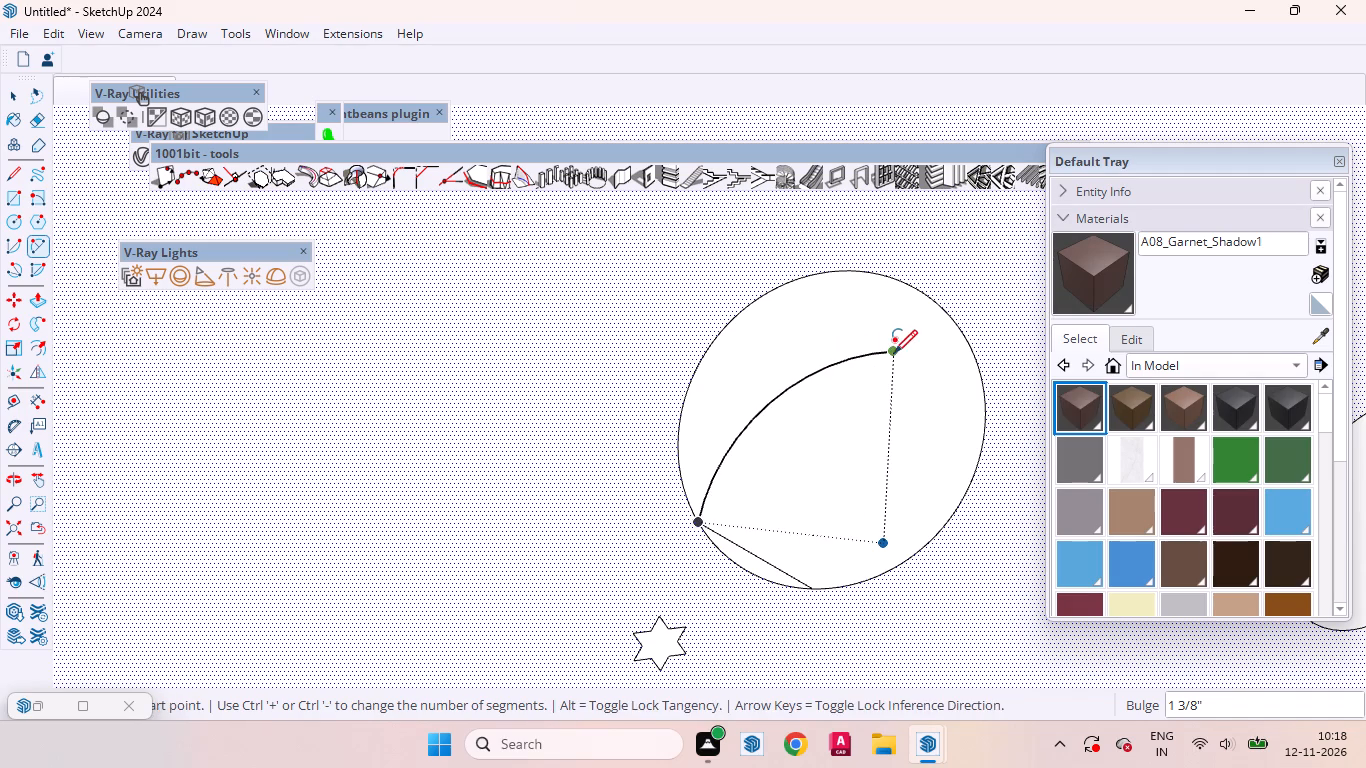
Draw a second arc from the first arc's tip to the chord's lower end, with about a 1 1/8" bulge, closing a pointed body.
click(894, 353)
click(817, 589)
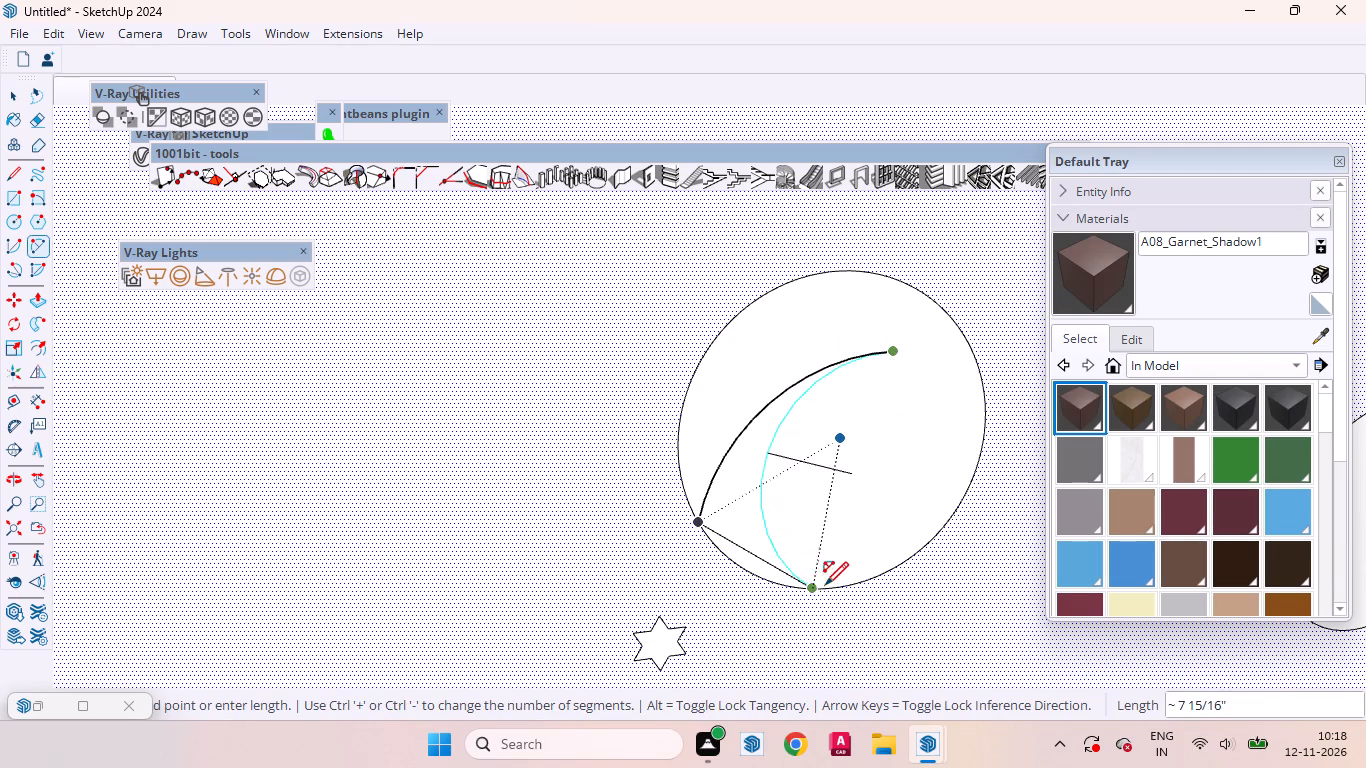
double_click(875, 477)
key(space)
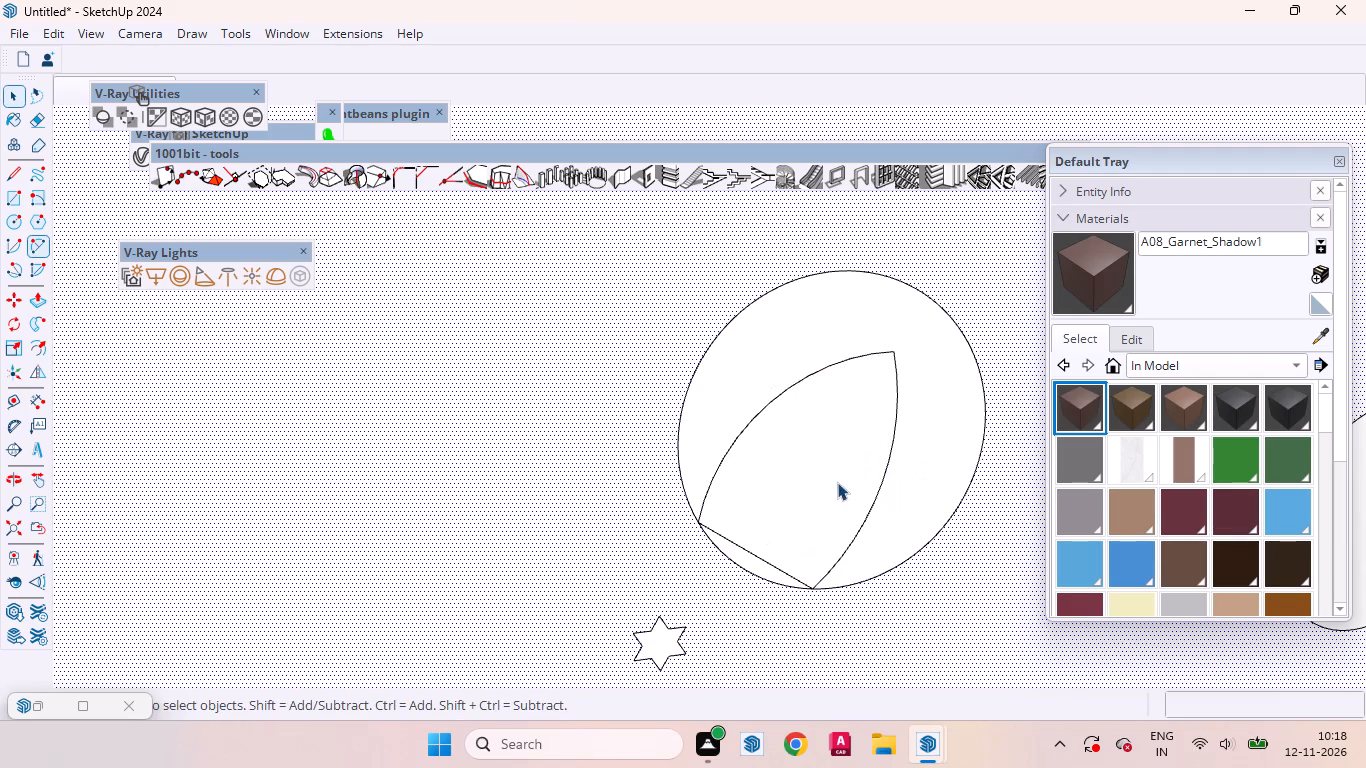
Erase the large part of the circle's outline that surrounds the pointed body.
click(837, 481)
drag(669, 255, 1000, 345)
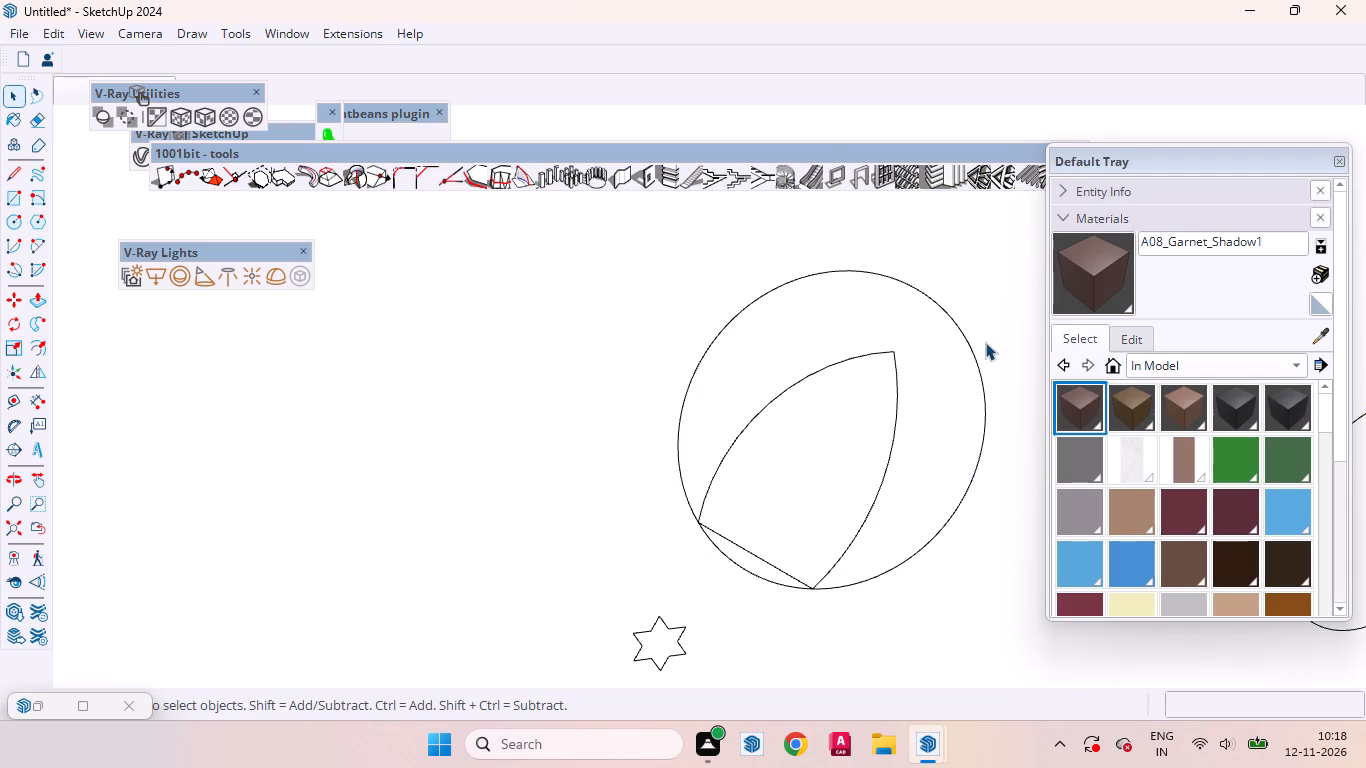
click(899, 276)
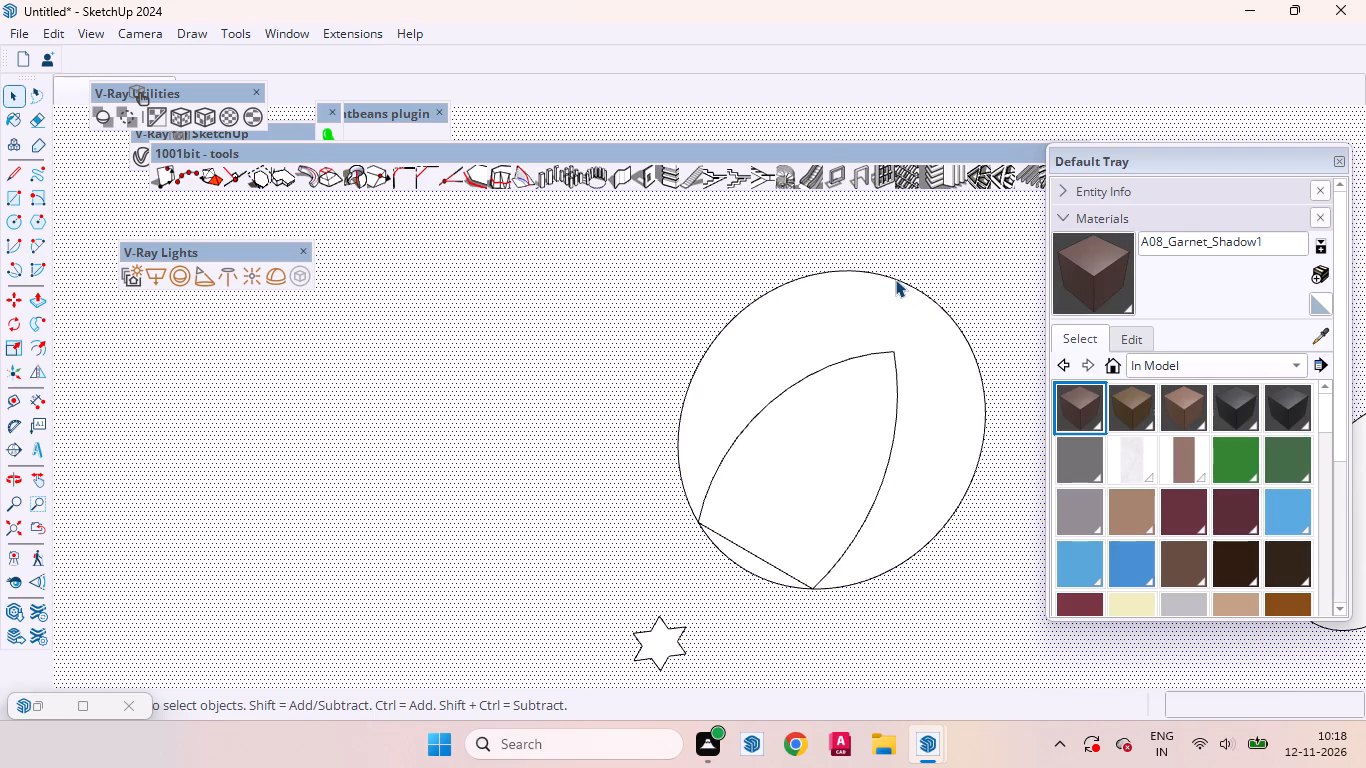
click(895, 279)
right_click(895, 279)
click(949, 315)
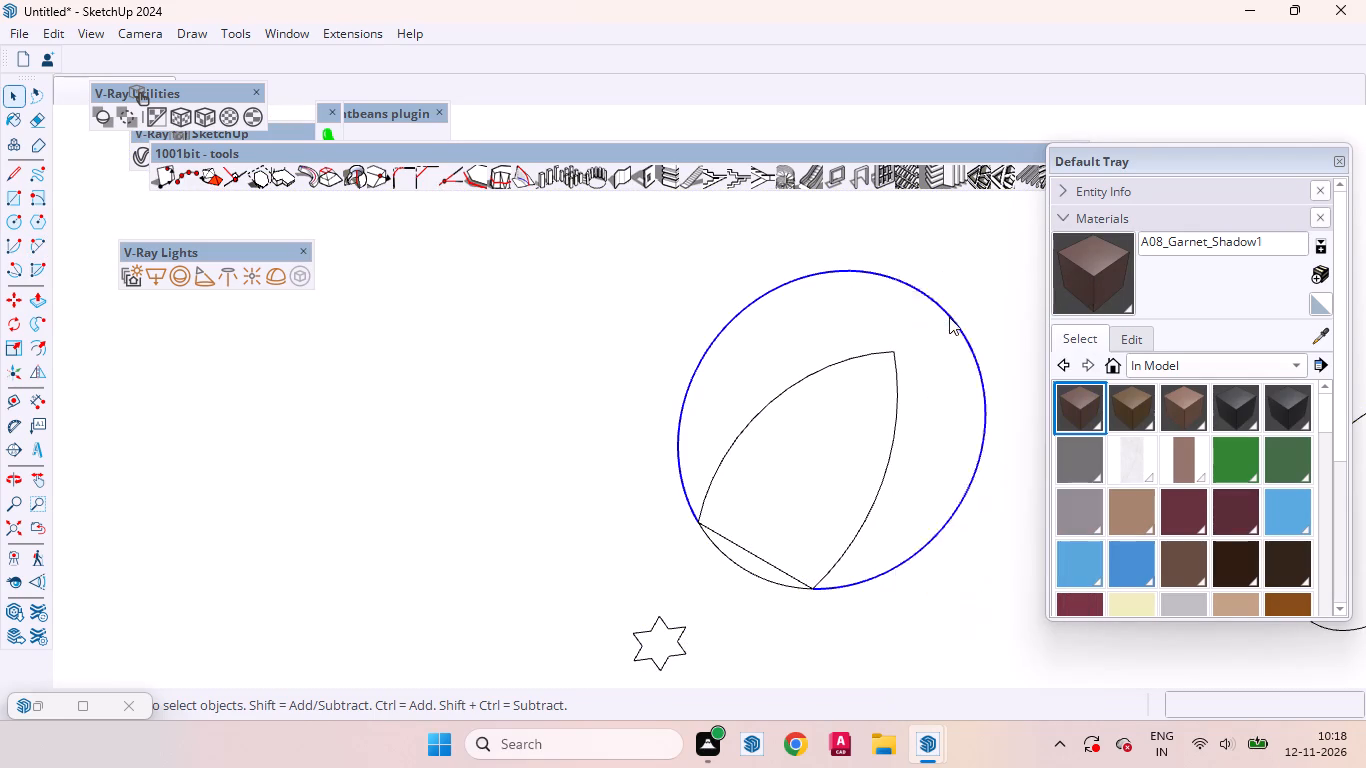
Draw a small arc outward from the chord's lower end, about 11/16" across with a 1/8" bulge, as a fin's inner edge.
scroll(807, 385, down, 15)
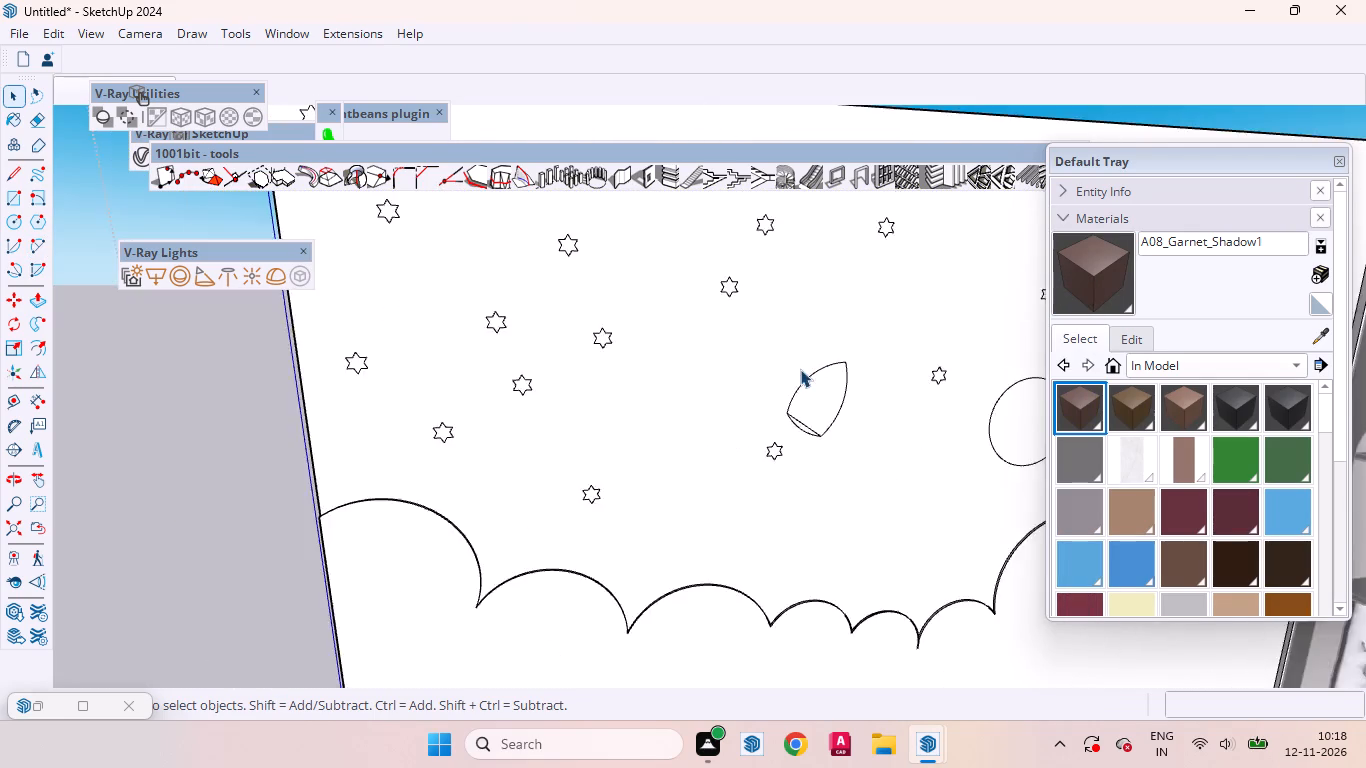
scroll(800, 369, down, 7)
middle_drag(826, 420, 809, 437)
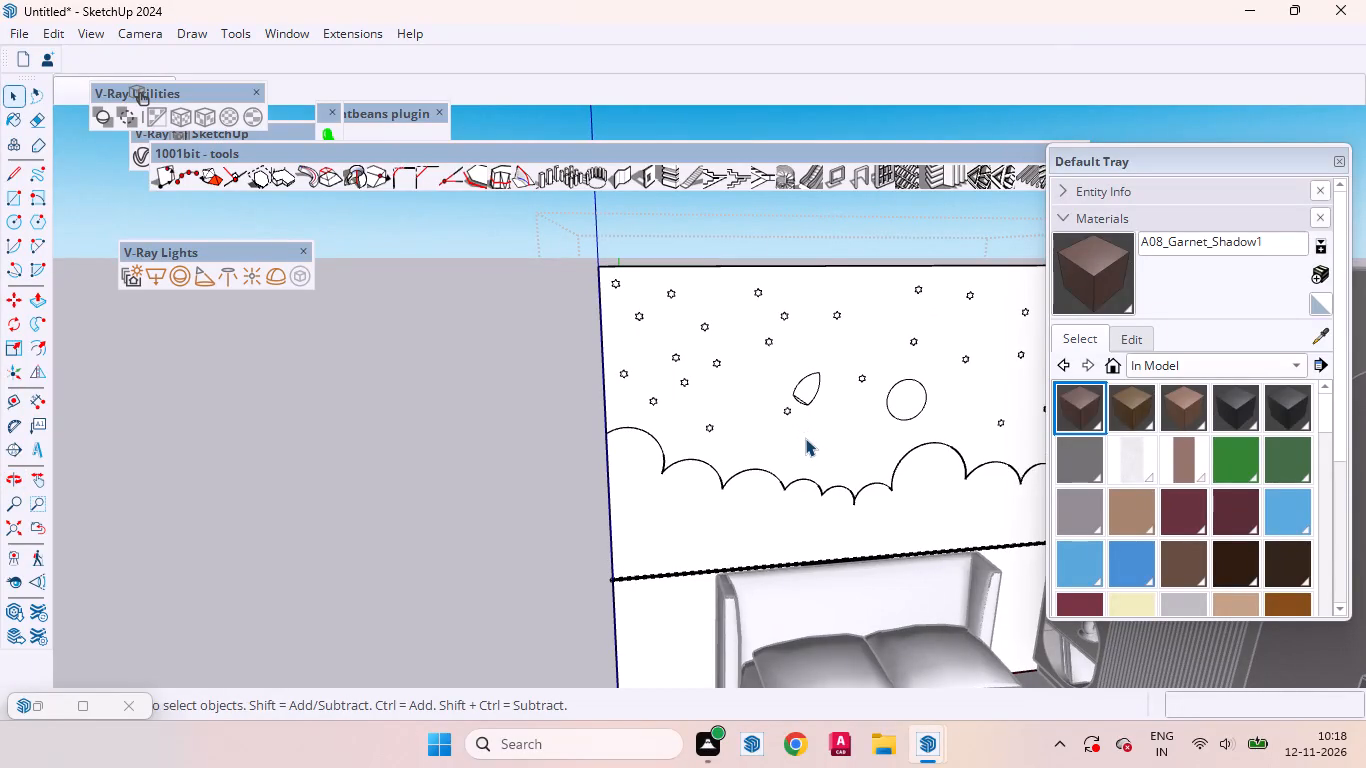
scroll(770, 396, up, 3)
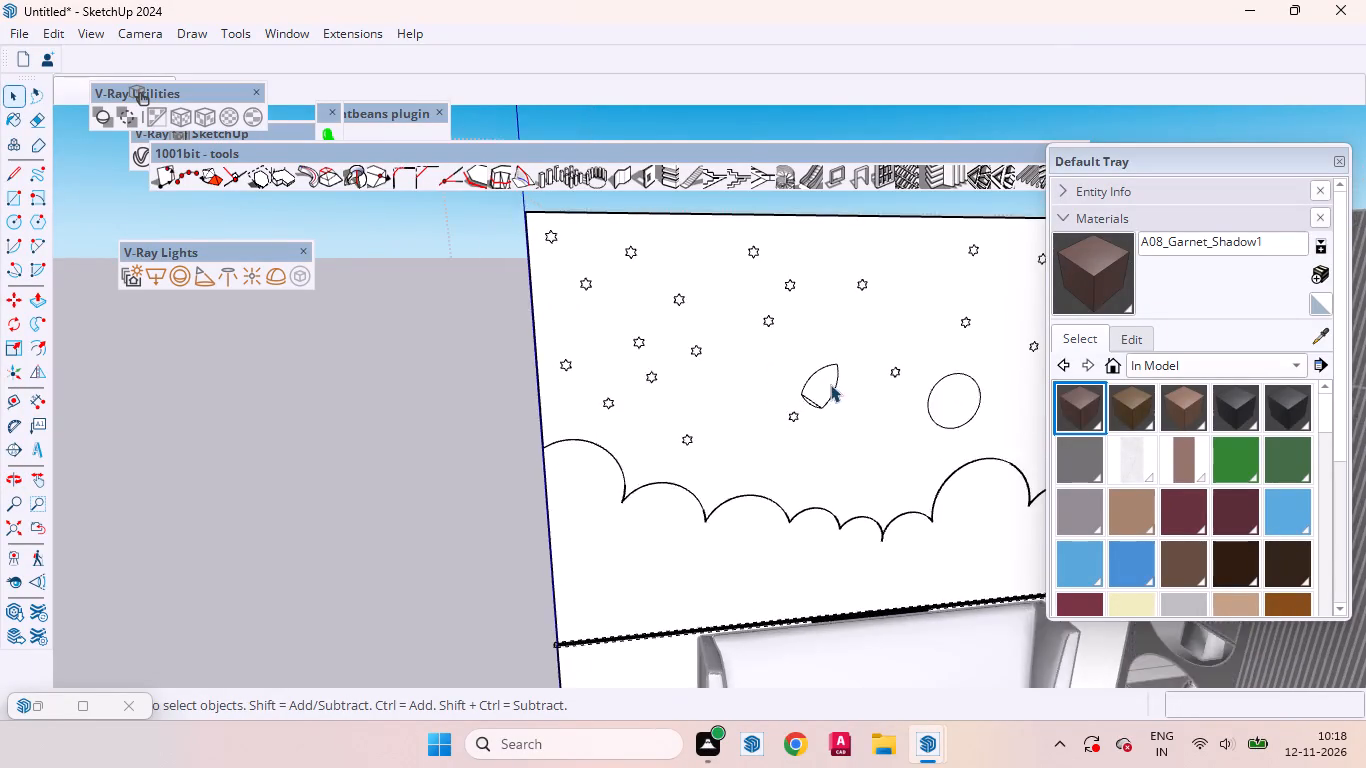
scroll(829, 385, up, 12)
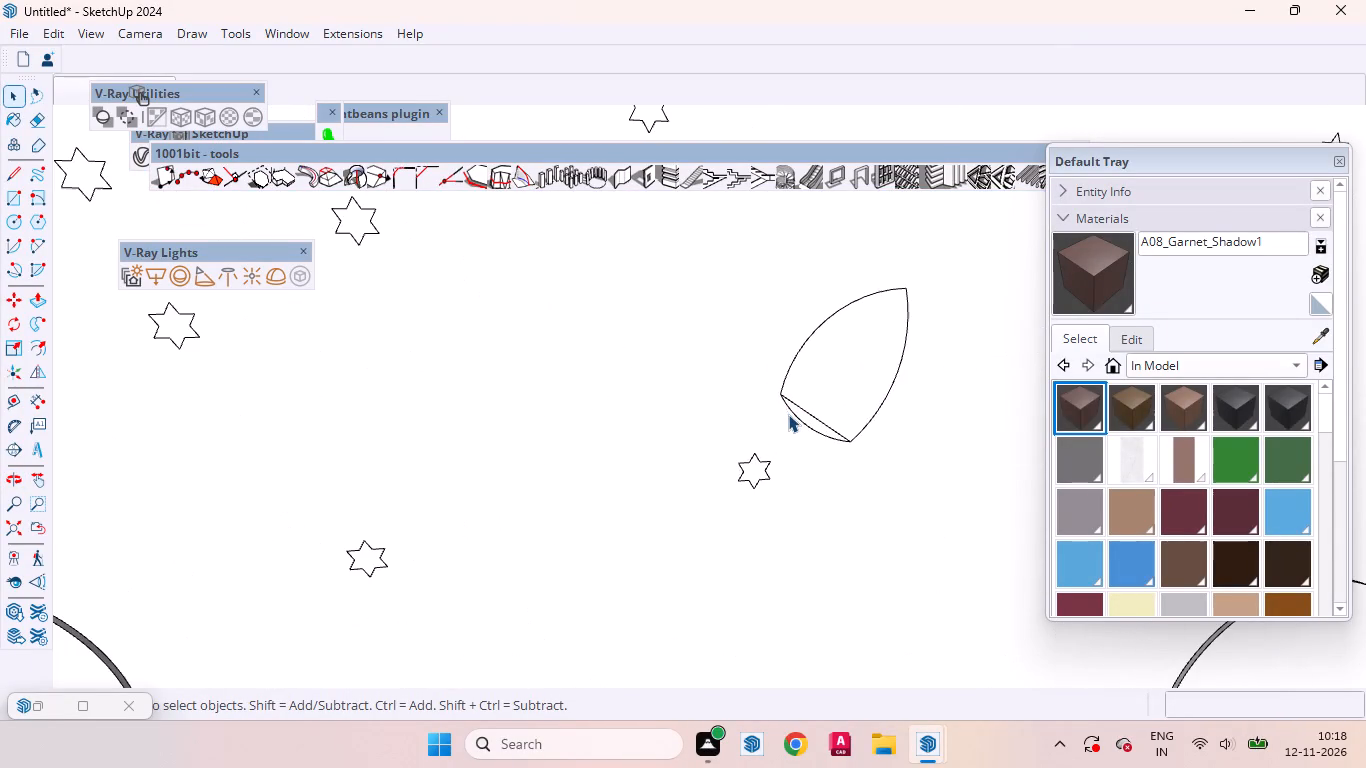
scroll(781, 398, up, 7)
click(839, 367)
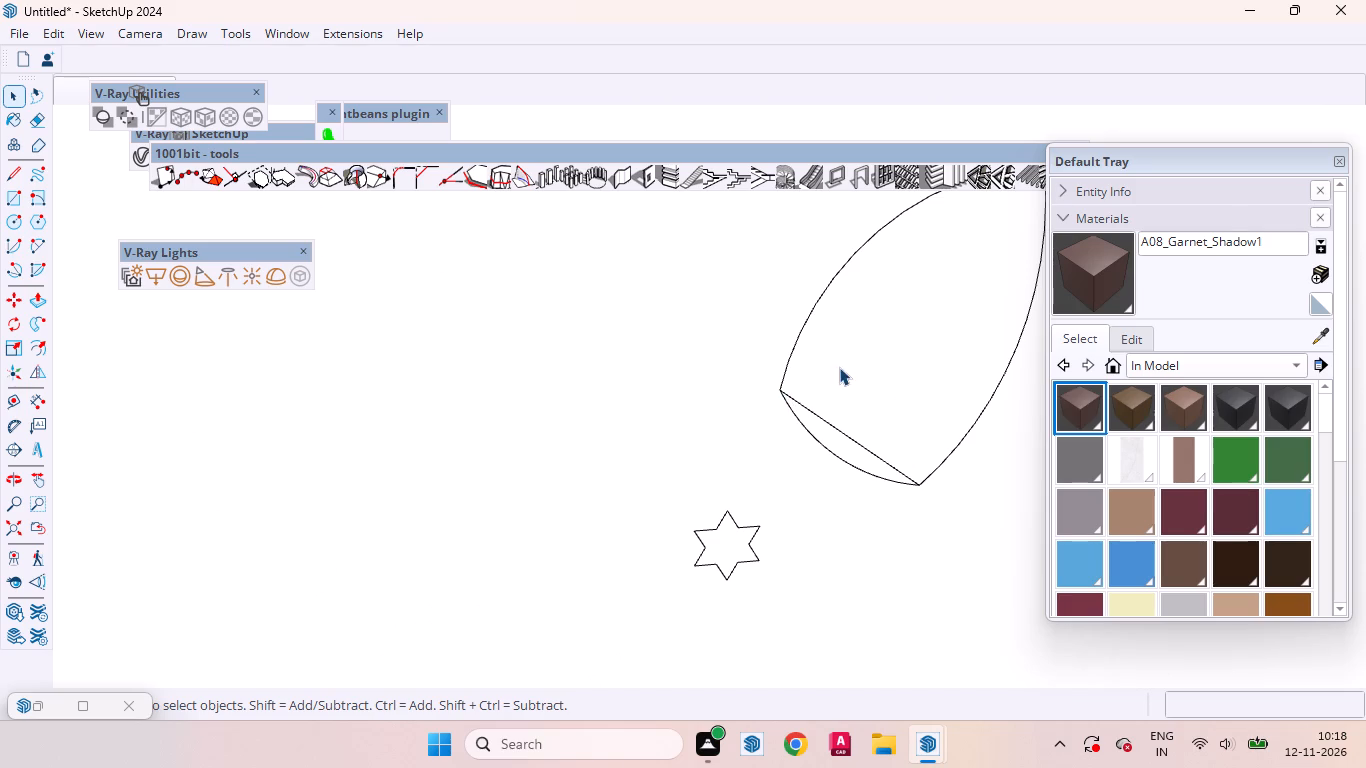
click(697, 390)
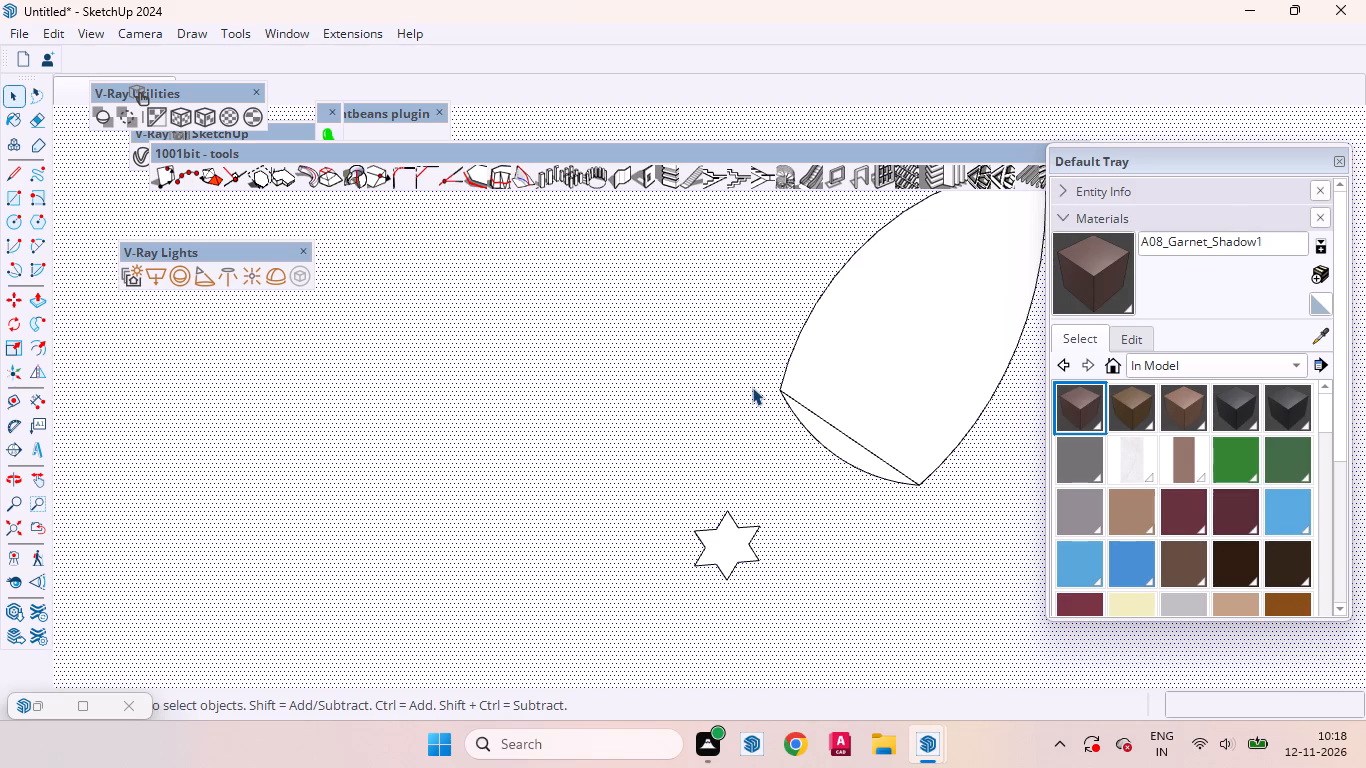
key(a)
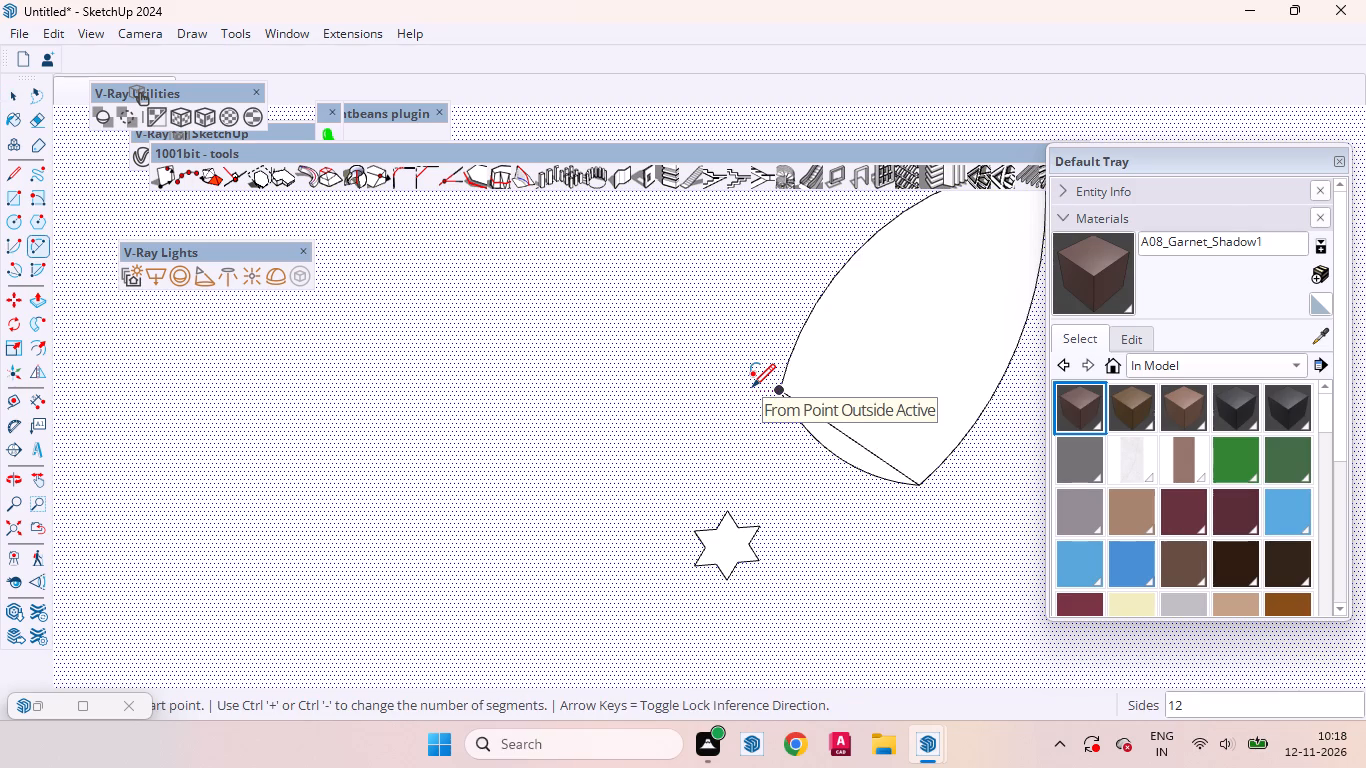
scroll(1023, 516, up, 7)
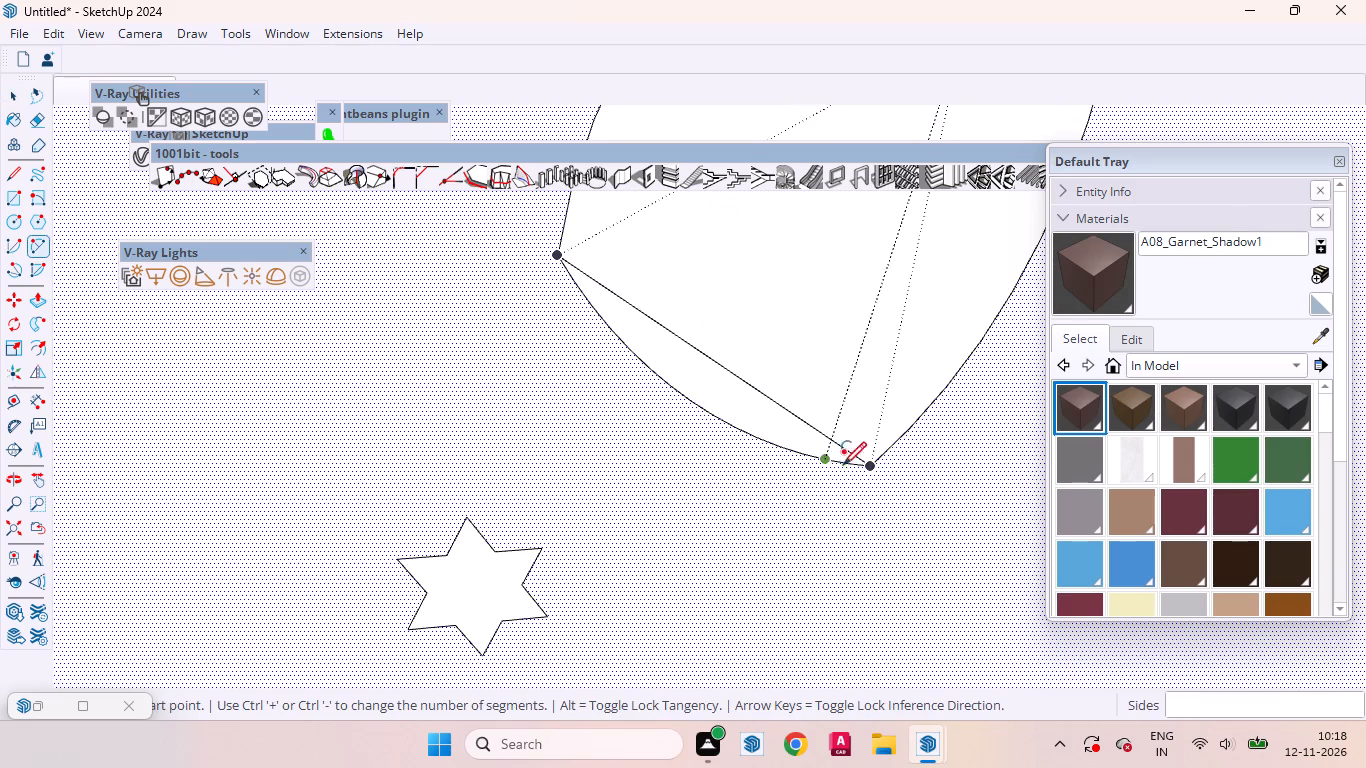
click(873, 469)
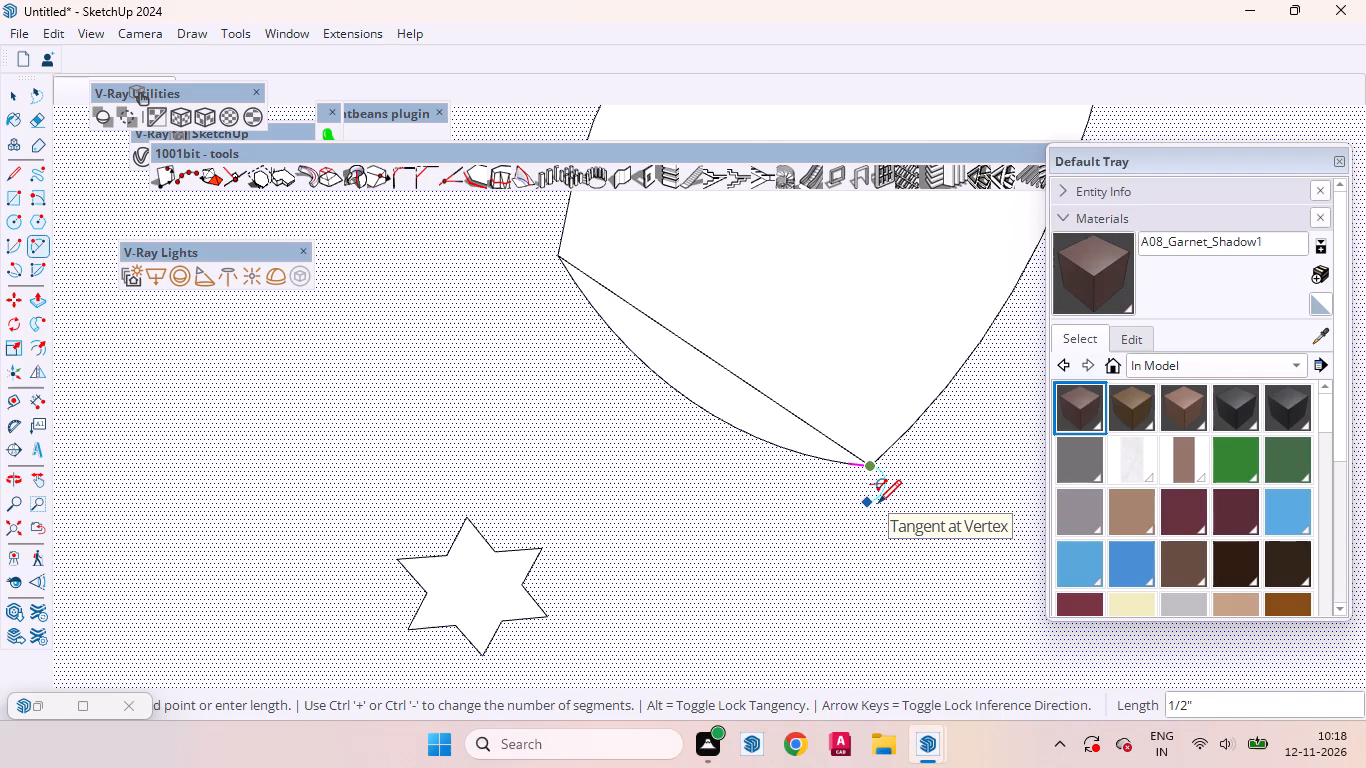
scroll(892, 509, up, 4)
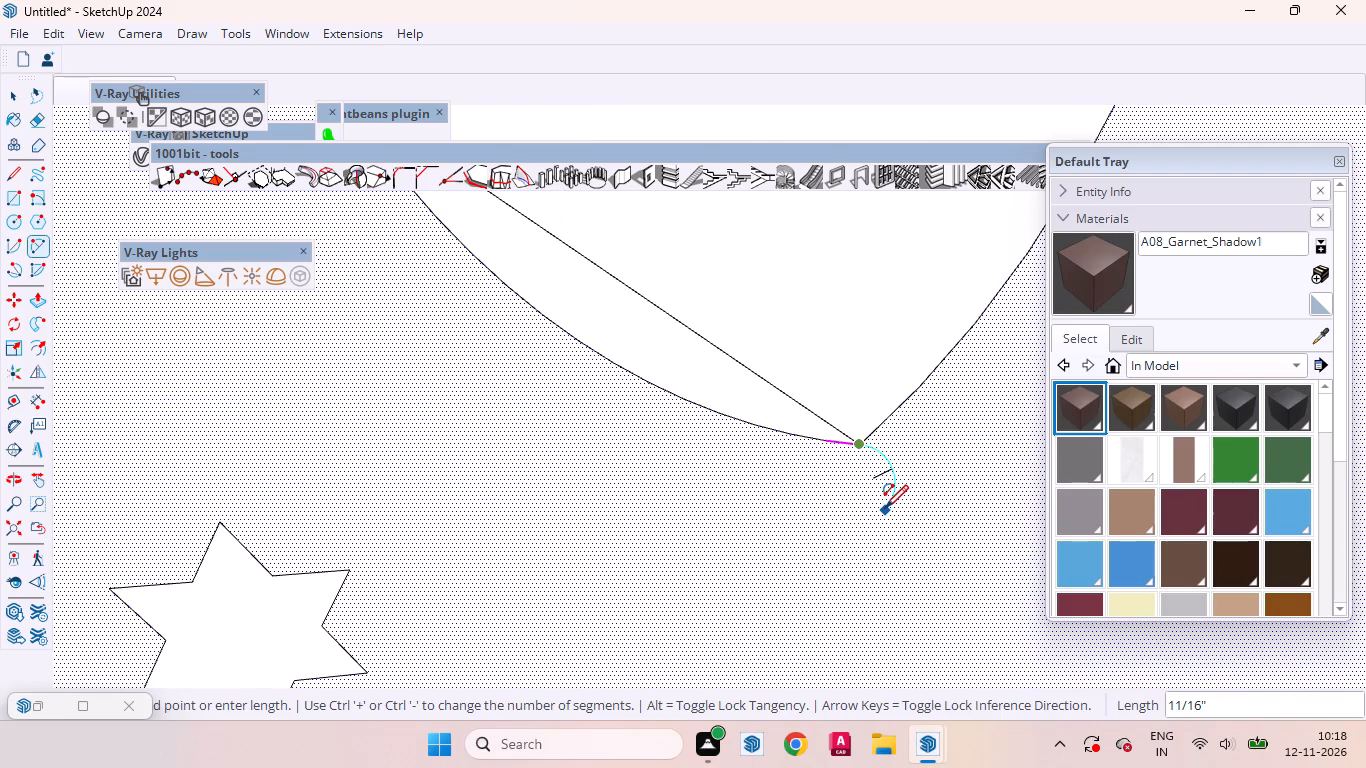
click(885, 508)
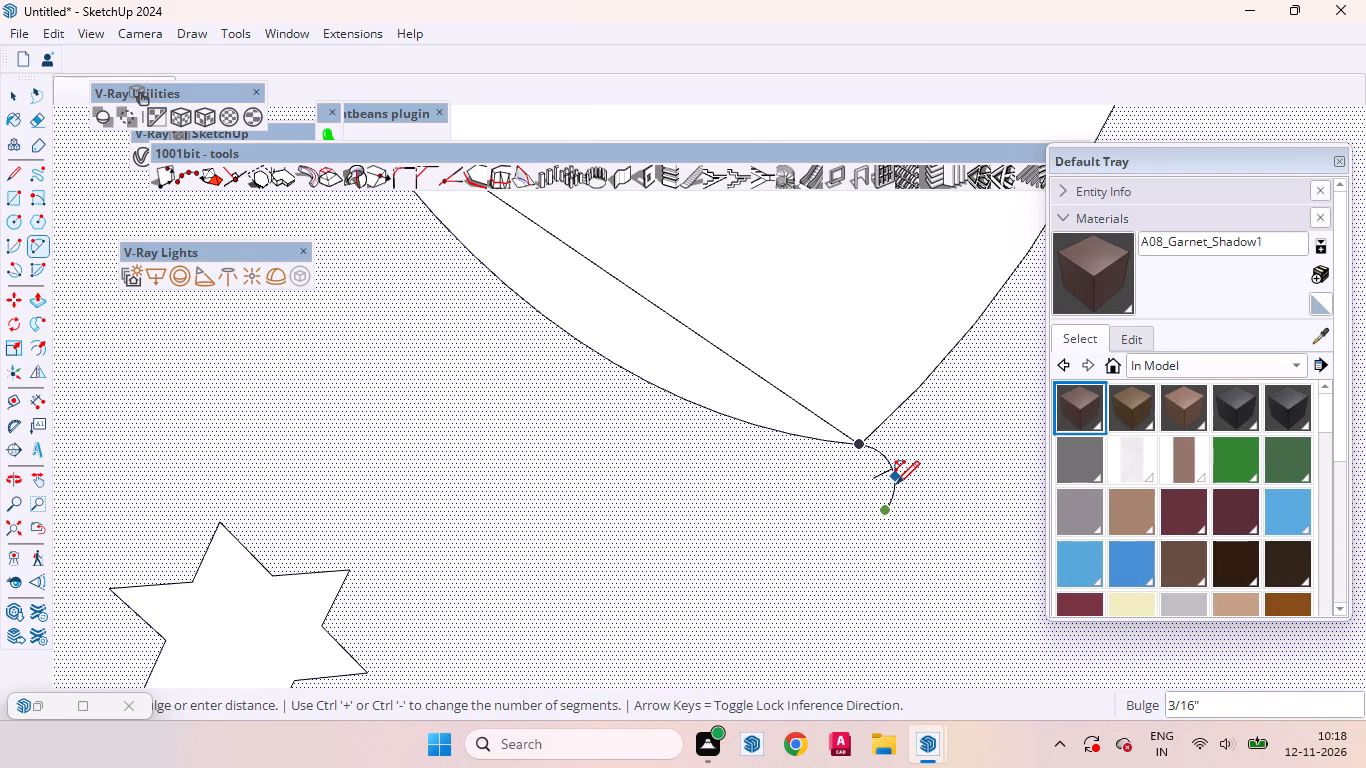
click(891, 487)
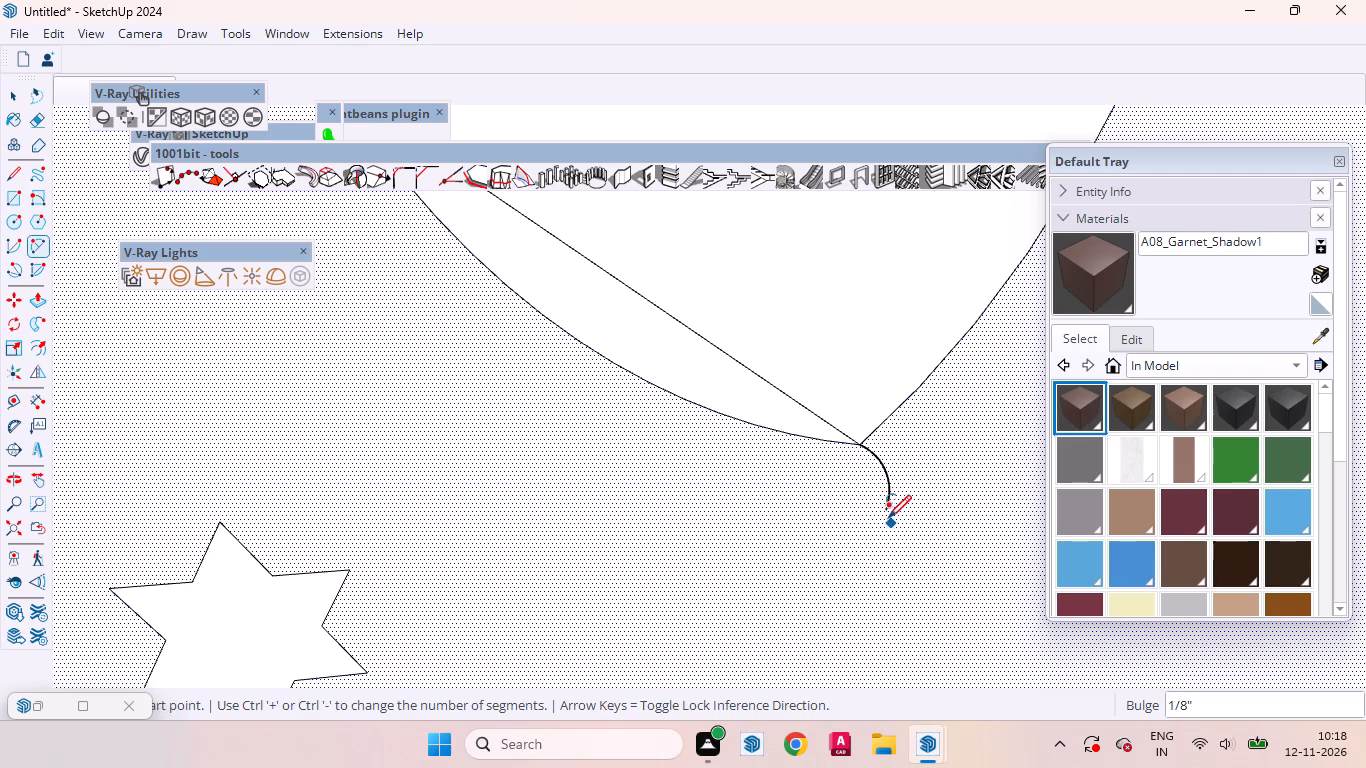
Close the fin with an arc from its outer tip to the body's curved side, about 13/16" across with a 1/4" bulge.
click(886, 515)
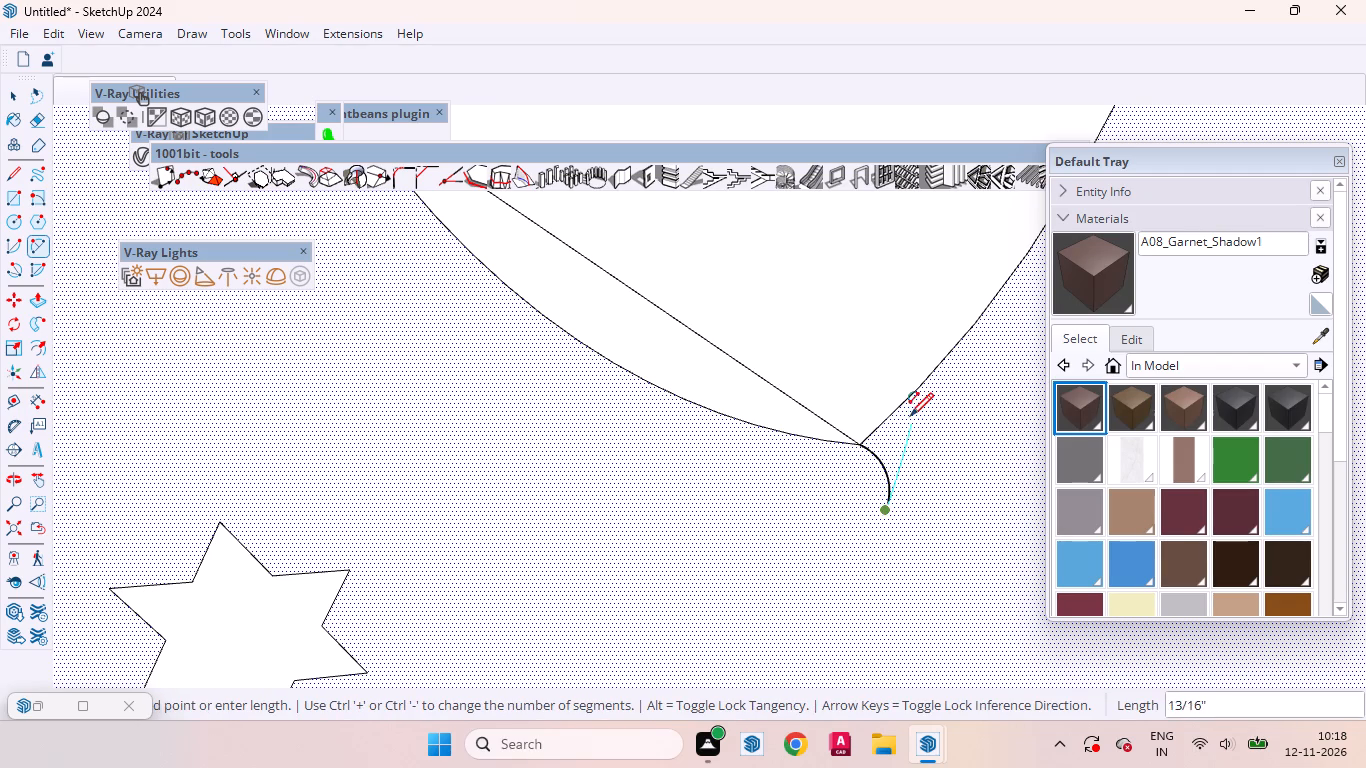
click(908, 405)
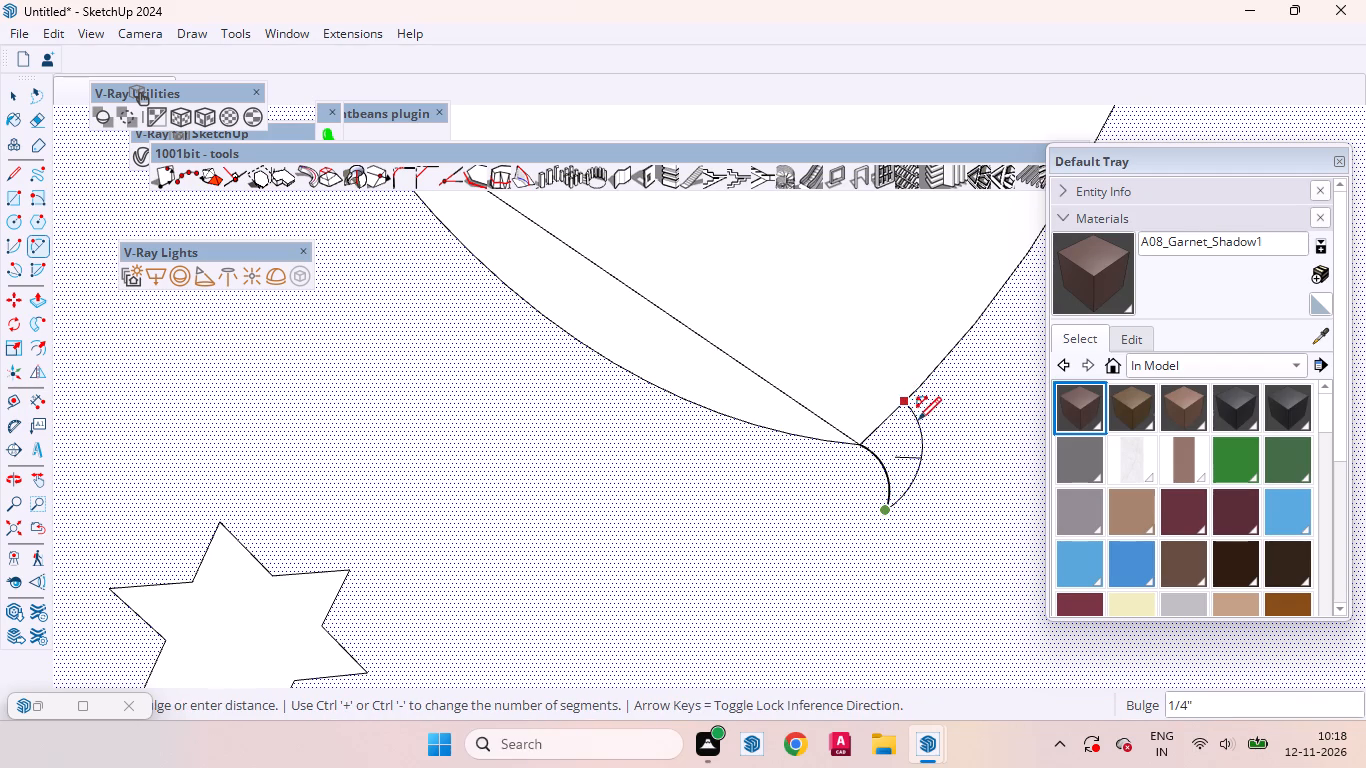
click(920, 422)
scroll(885, 510, down, 5)
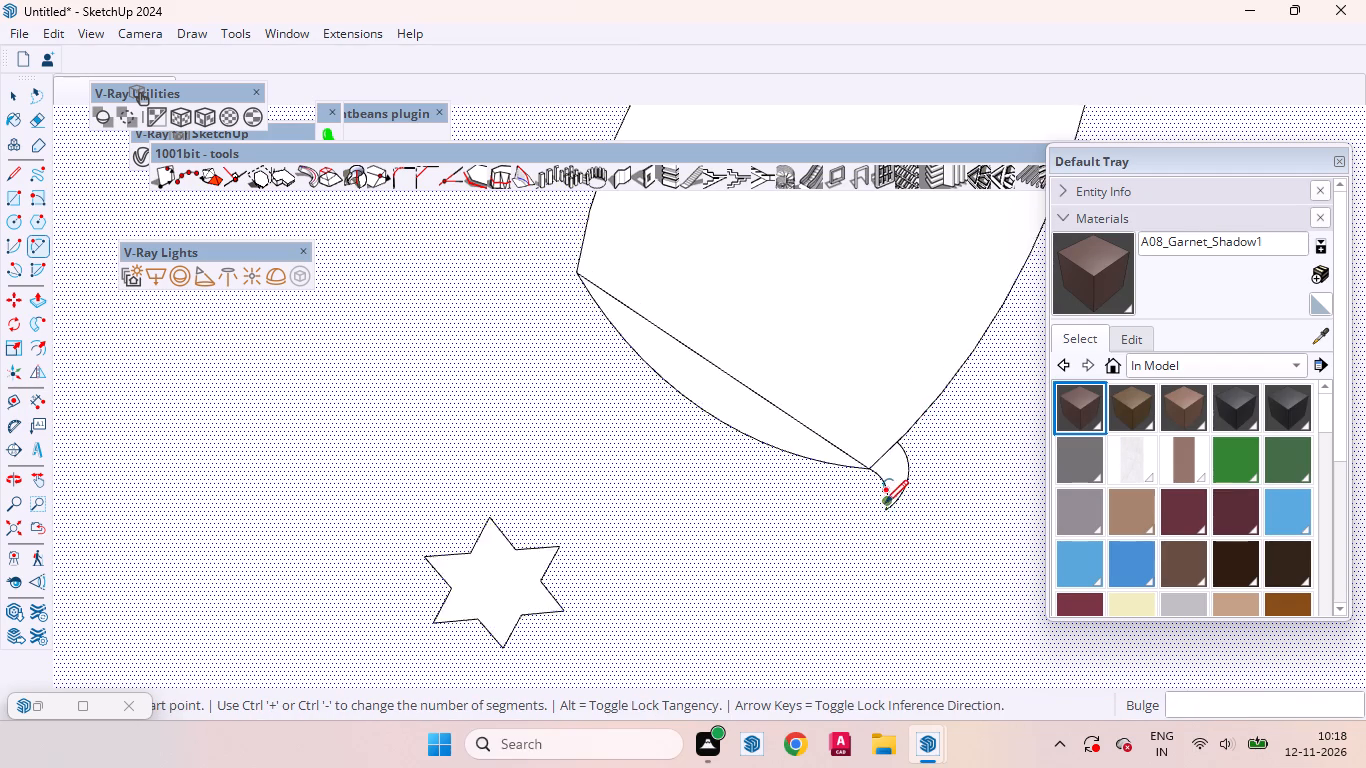
scroll(885, 503, down, 14)
key(space)
Erase the leftover circle segment below the body's straight chord.
scroll(941, 421, down, 5)
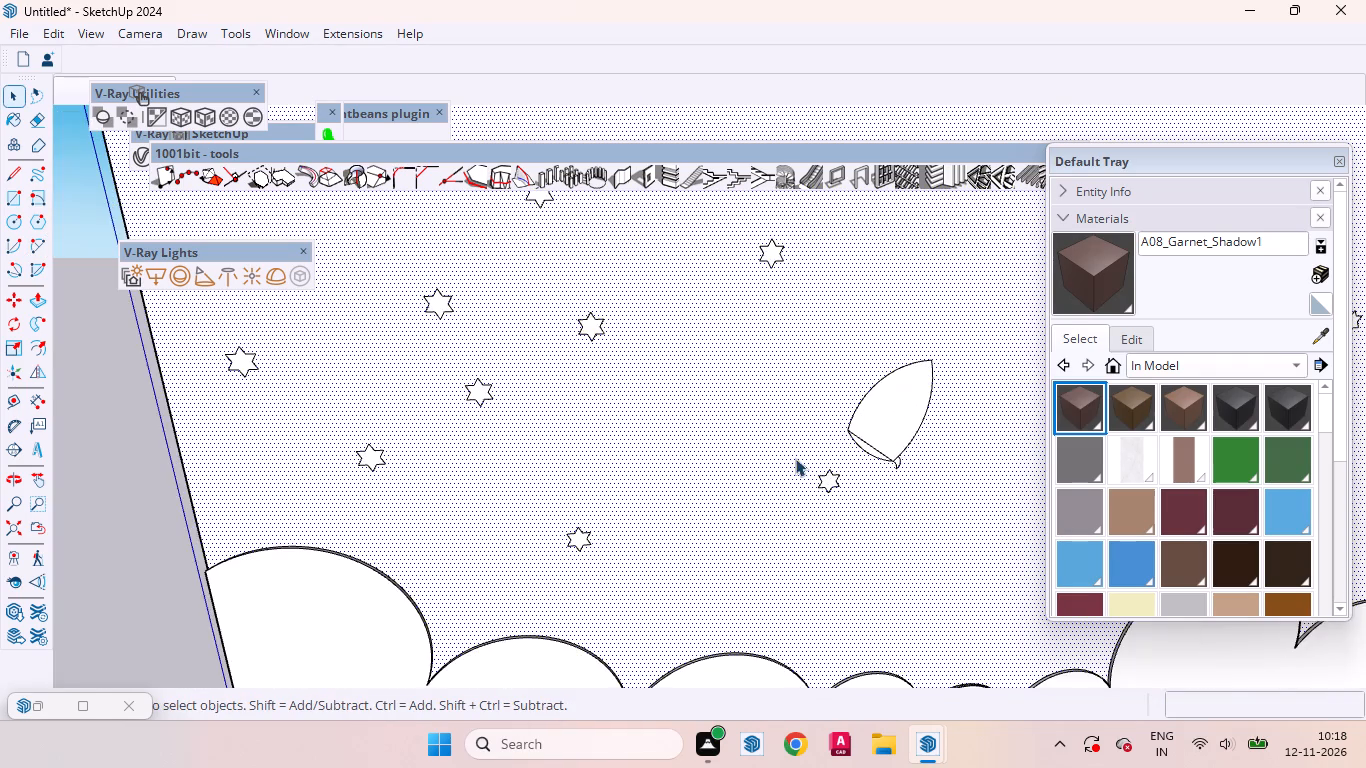
scroll(838, 439, up, 12)
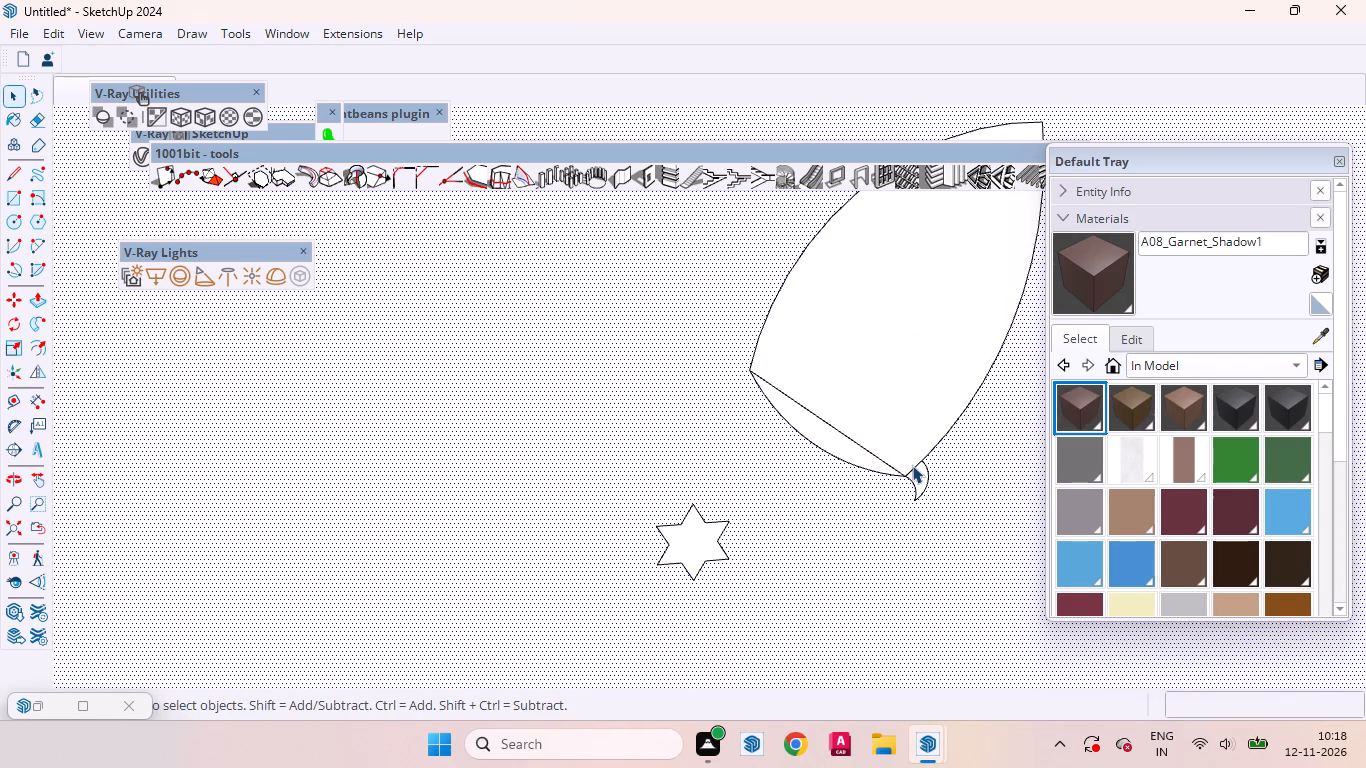
scroll(753, 399, up, 6)
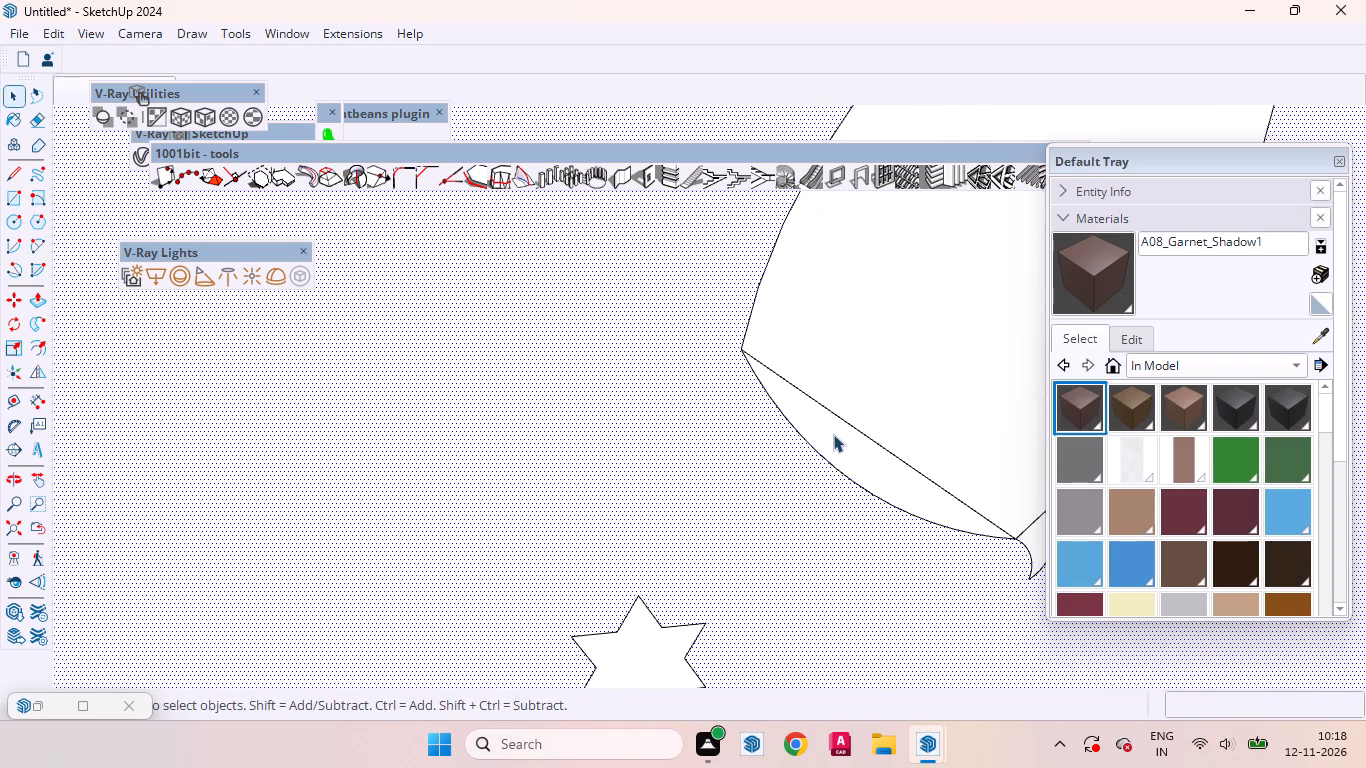
click(820, 455)
right_click(820, 455)
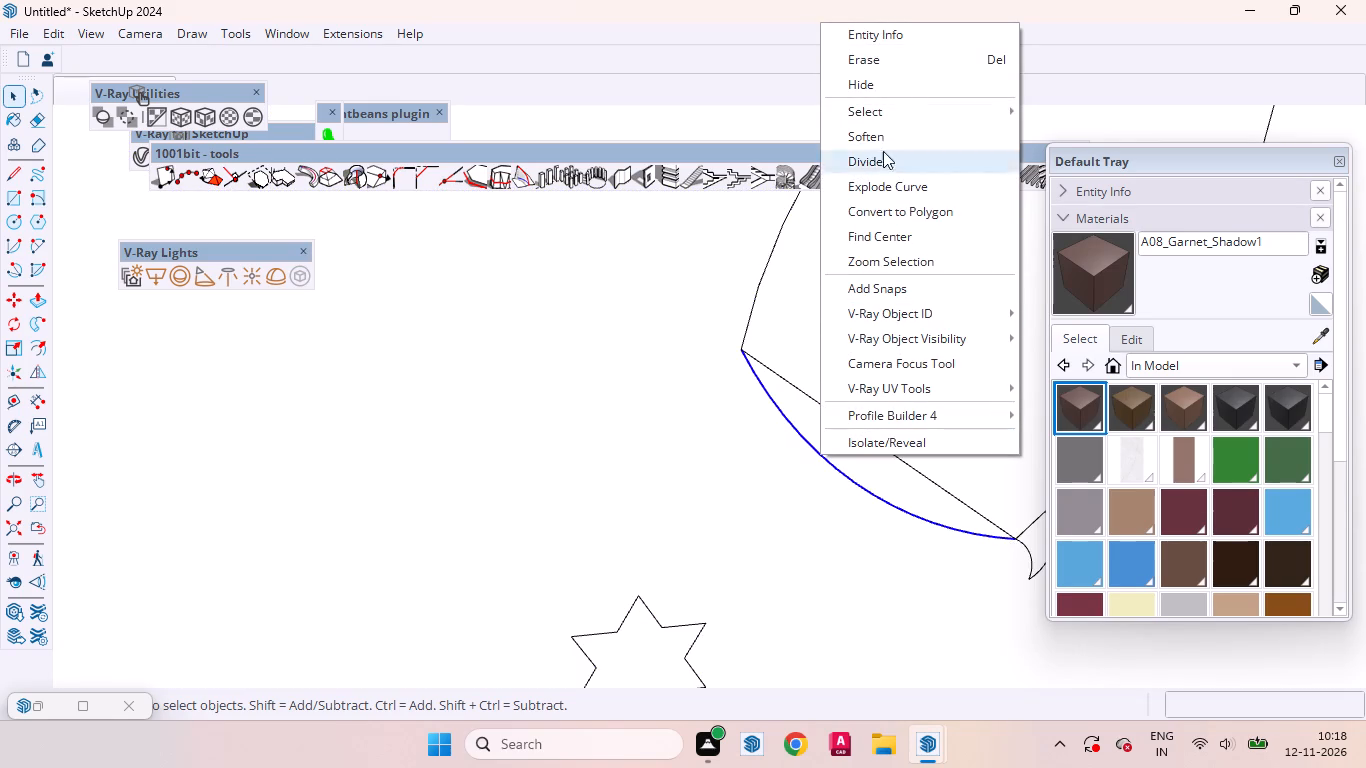
click(863, 63)
Draw a small arc with about a 1/4" bulge outward from the chord's upper end, as the opposite fin's inner edge.
scroll(841, 405, down, 14)
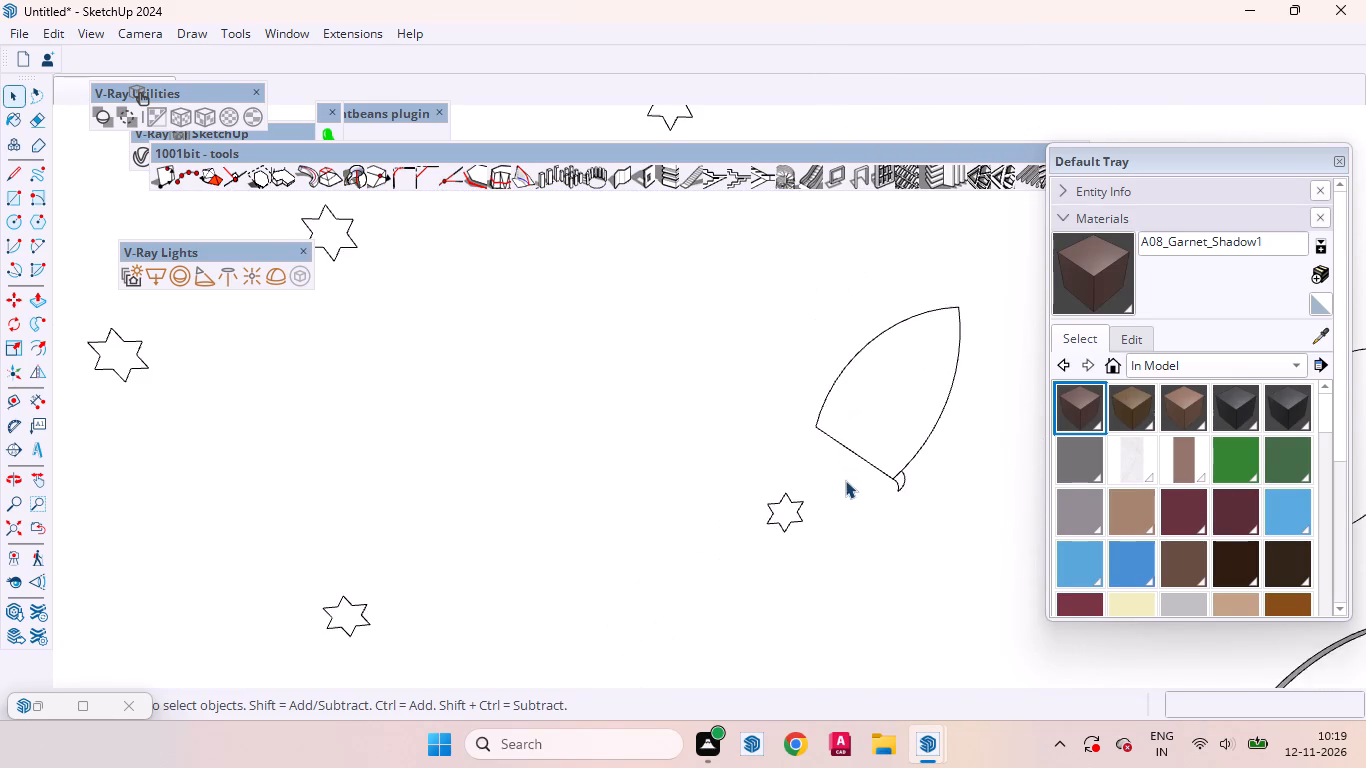
scroll(815, 449, up, 8)
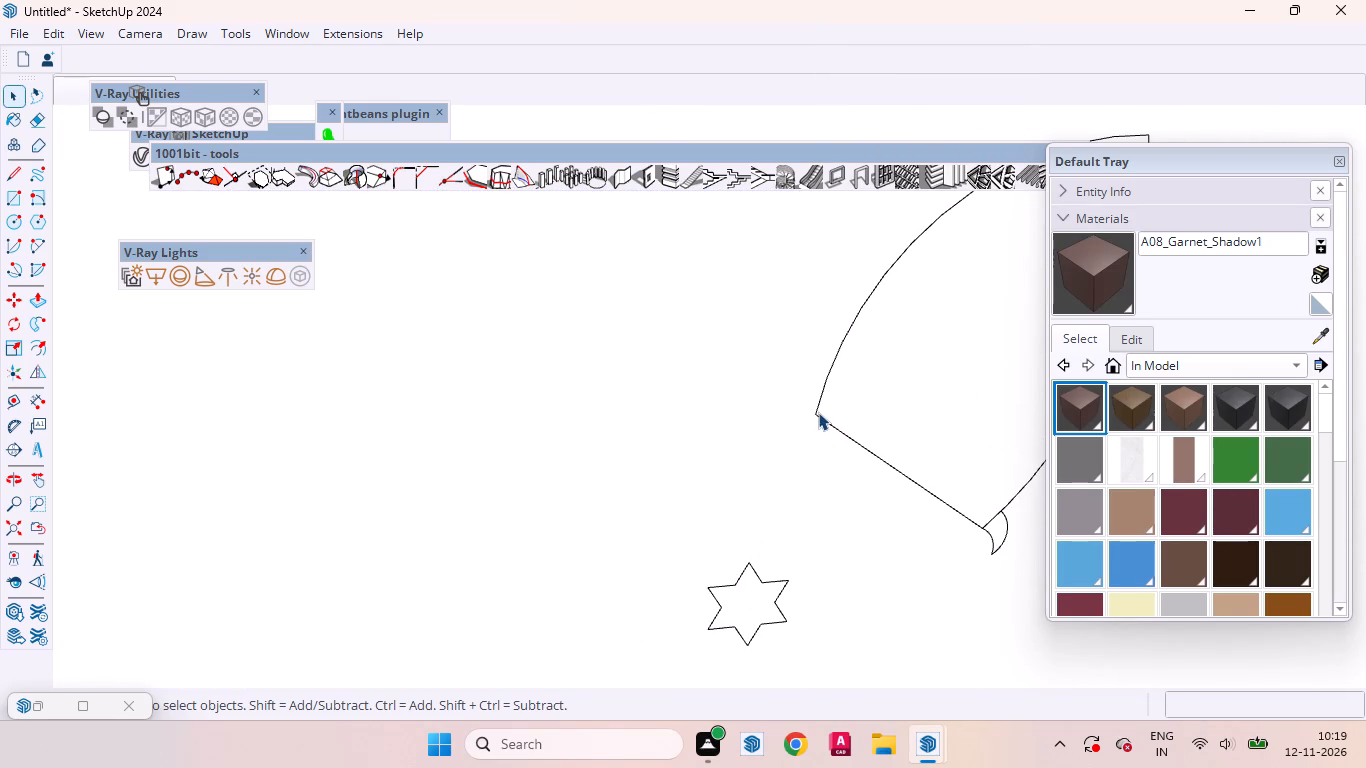
click(776, 416)
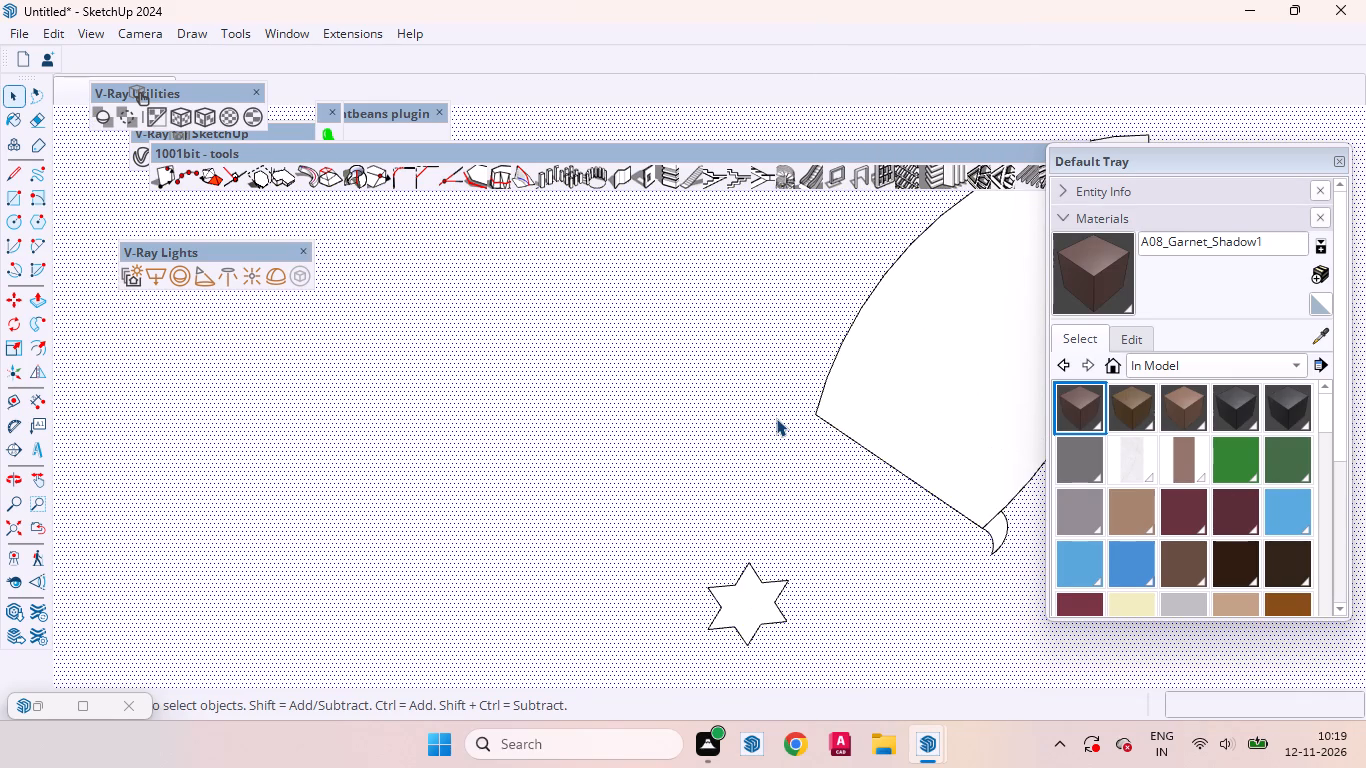
key(a)
key(Return)
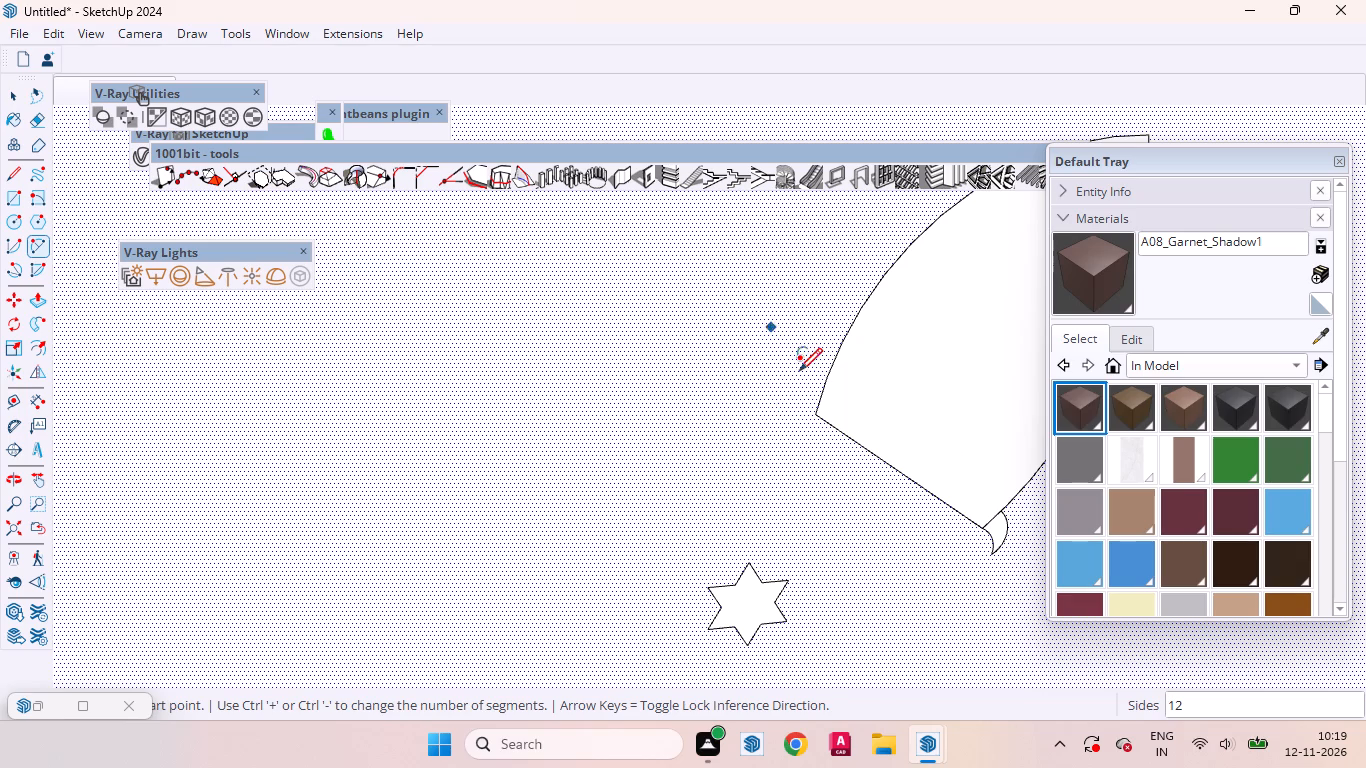
click(814, 420)
scroll(774, 414, up, 3)
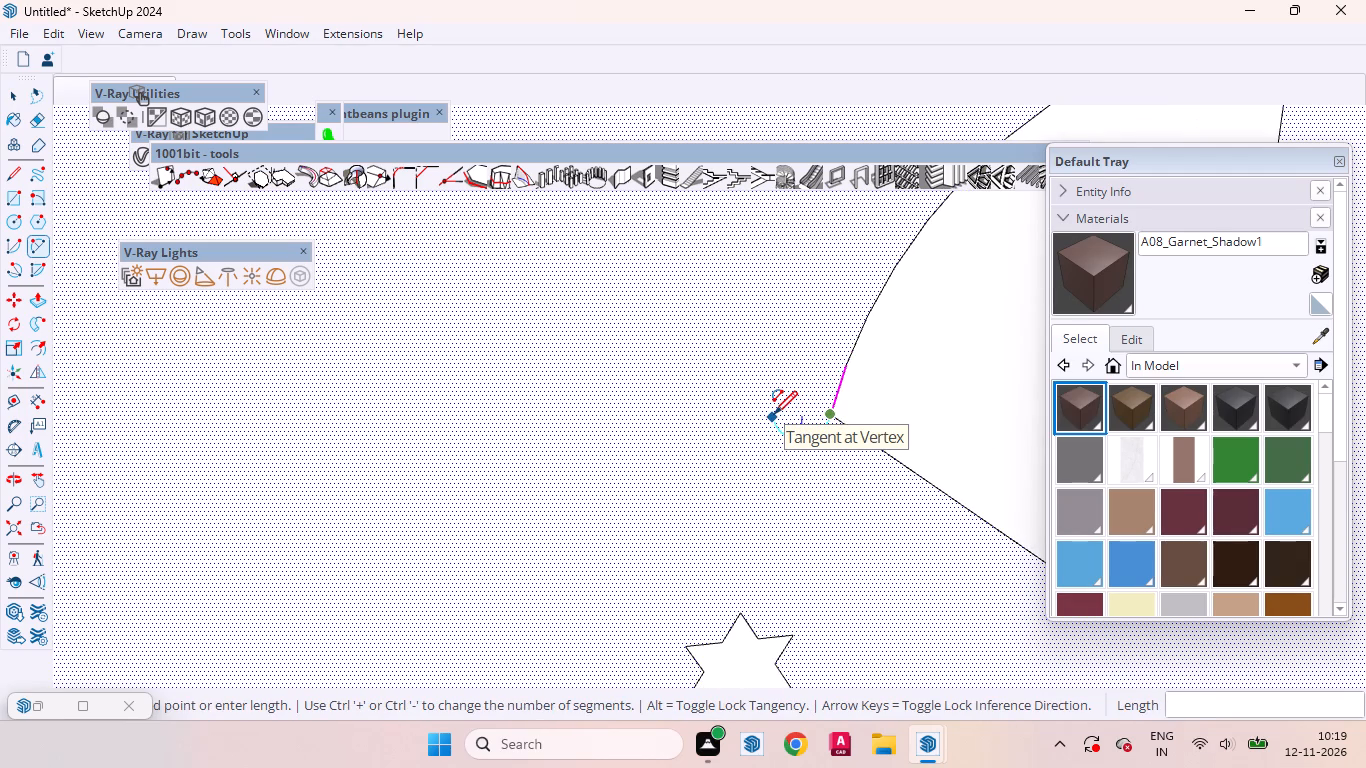
click(774, 414)
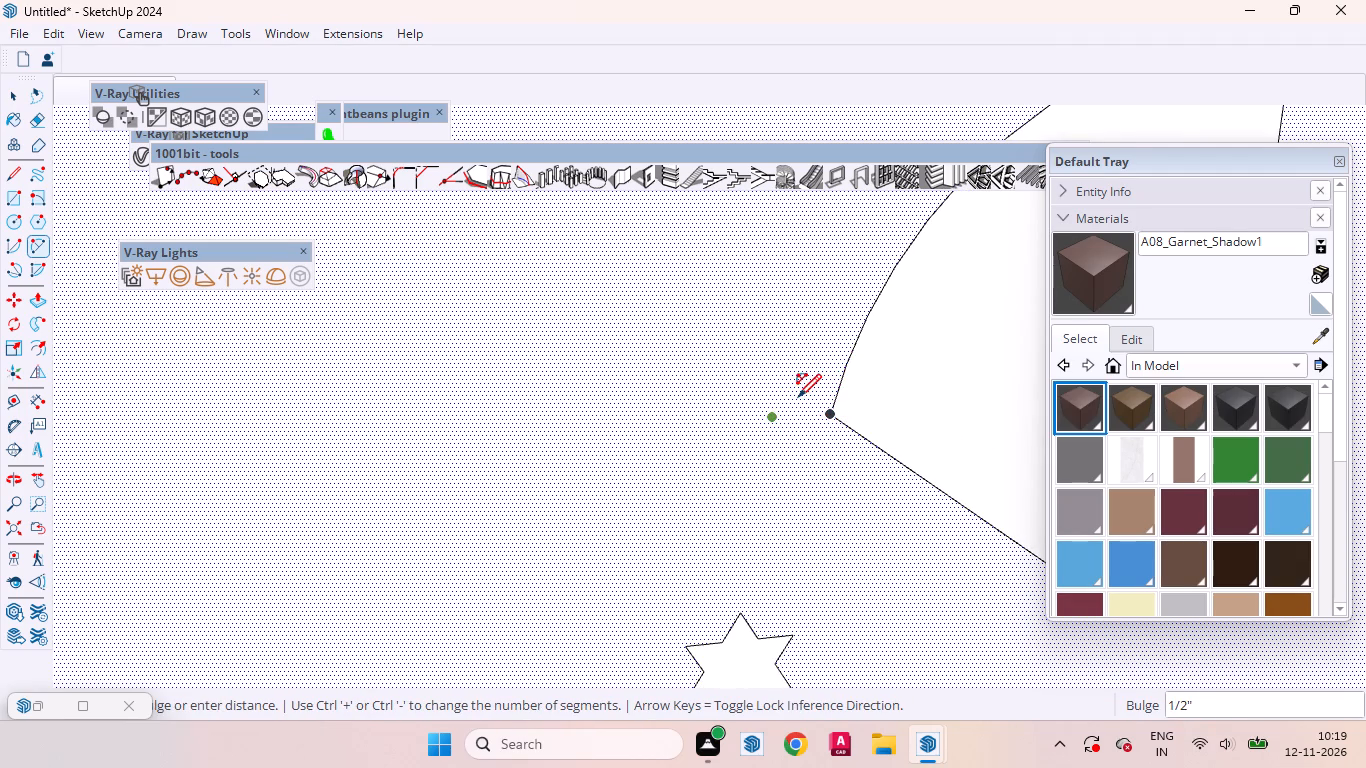
scroll(798, 397, up, 7)
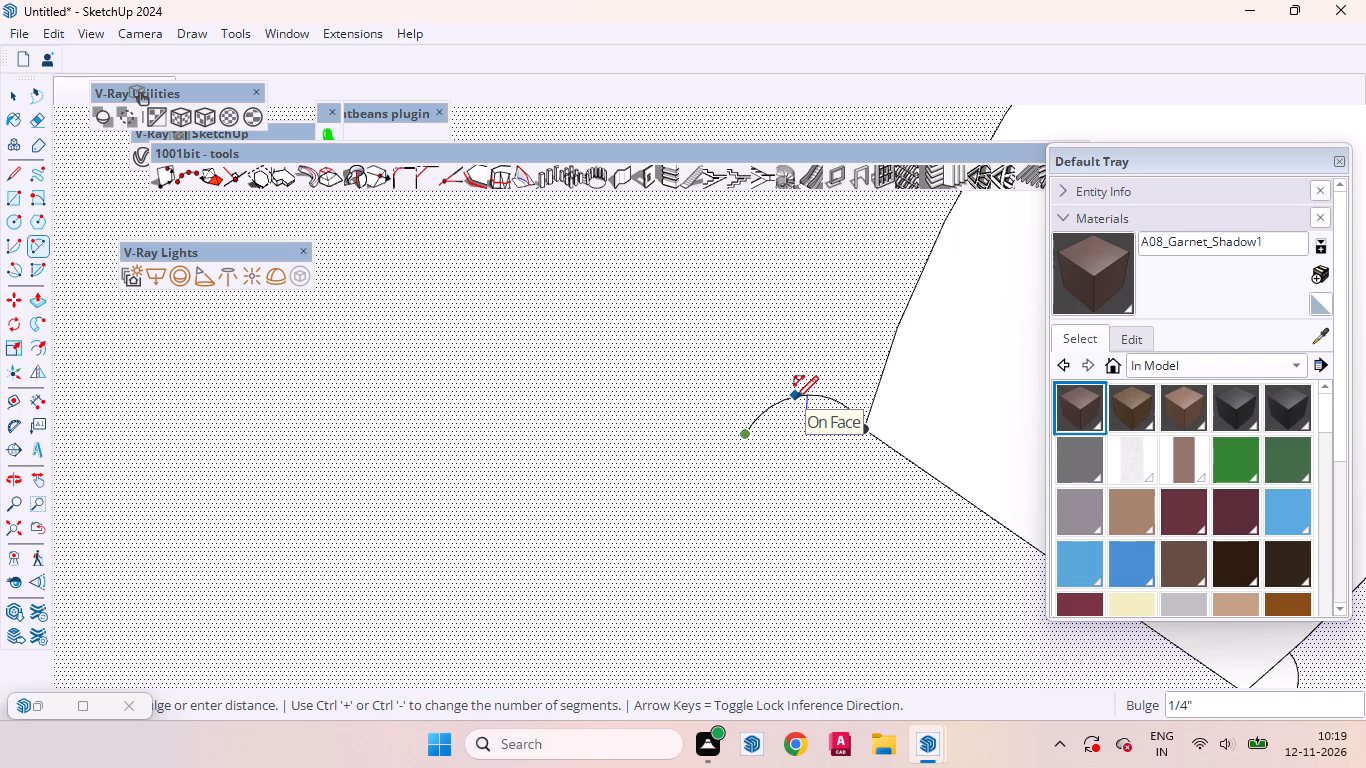
click(795, 399)
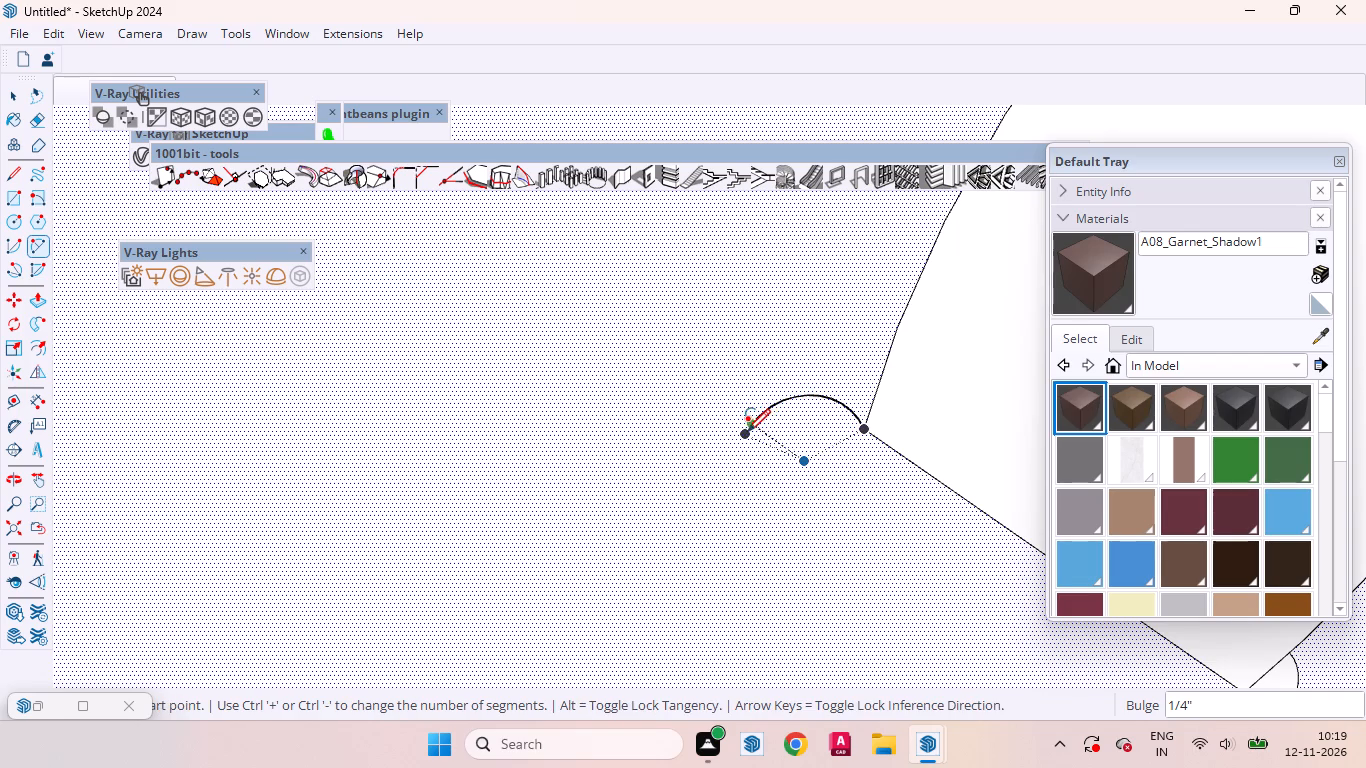
Close the opposite fin with a tangent arc about 1 3/16" across, from its outer tip to the body's curved side.
click(743, 435)
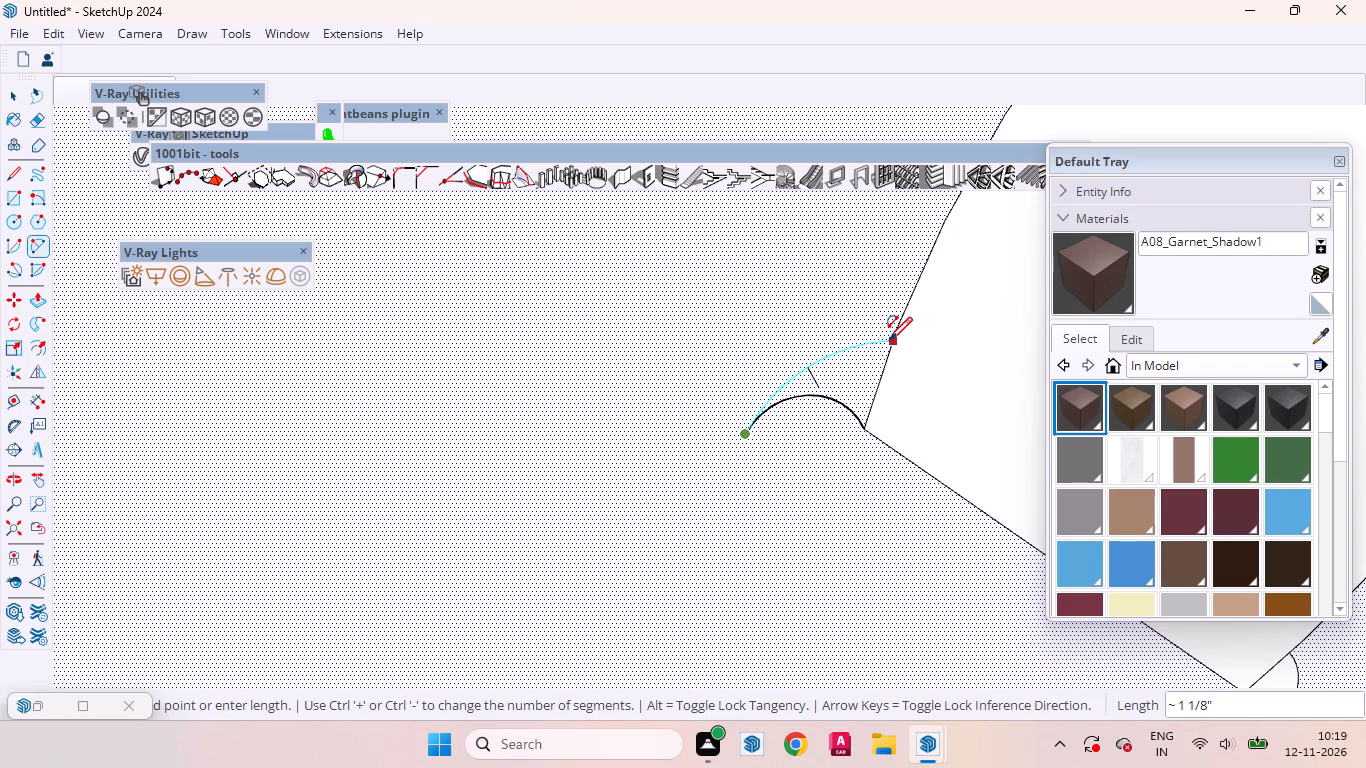
double_click(896, 330)
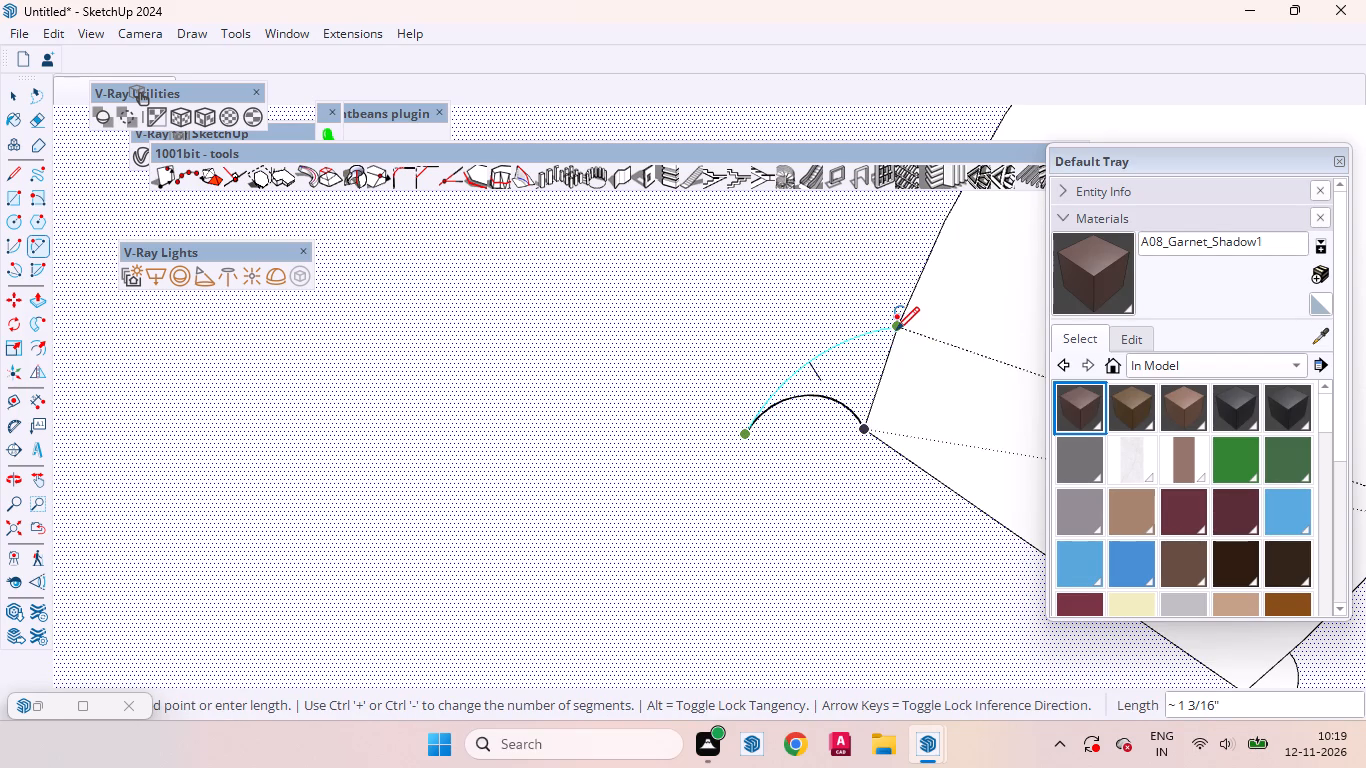
scroll(642, 516, down, 12)
key(space)
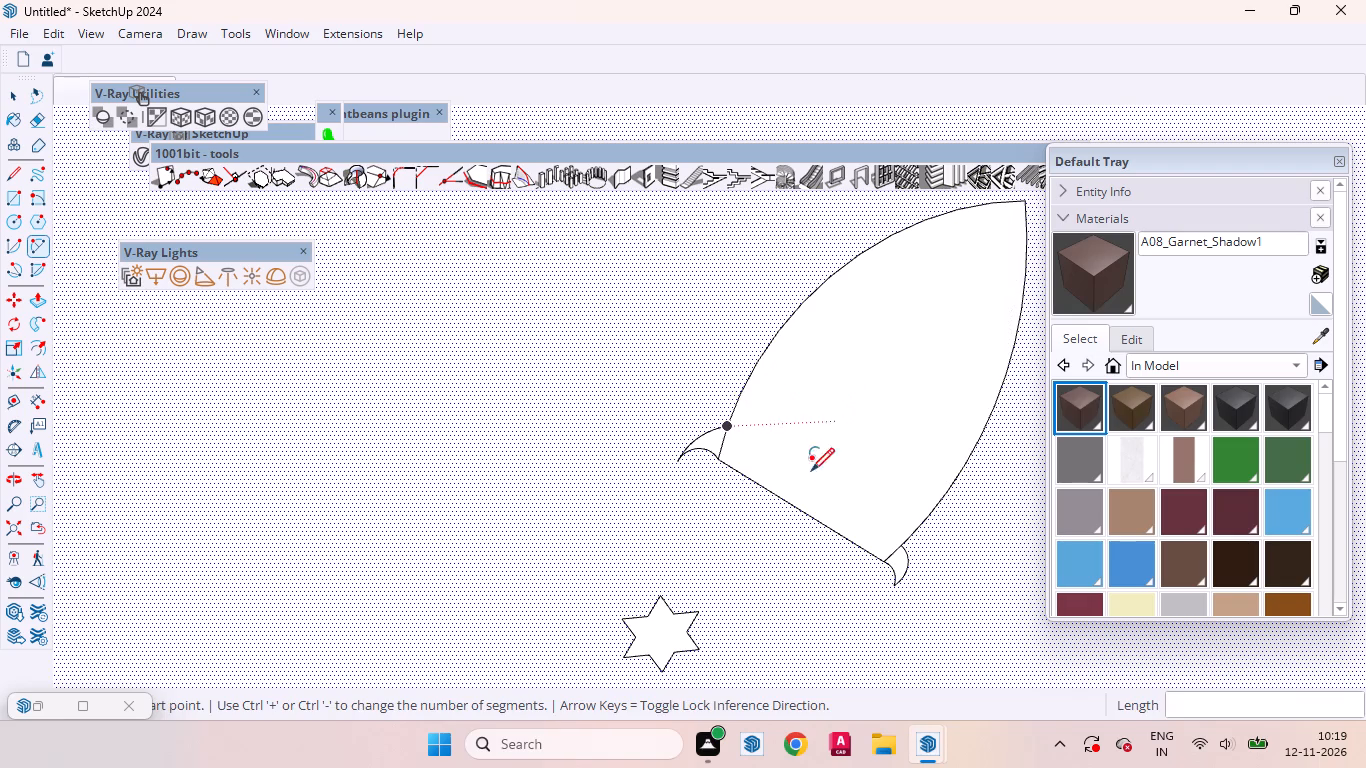
Draw a curved flame edge outward from the rocket body's straight base, with about a 1/2" bulge.
scroll(690, 356, down, 10)
scroll(841, 500, up, 4)
scroll(736, 410, down, 4)
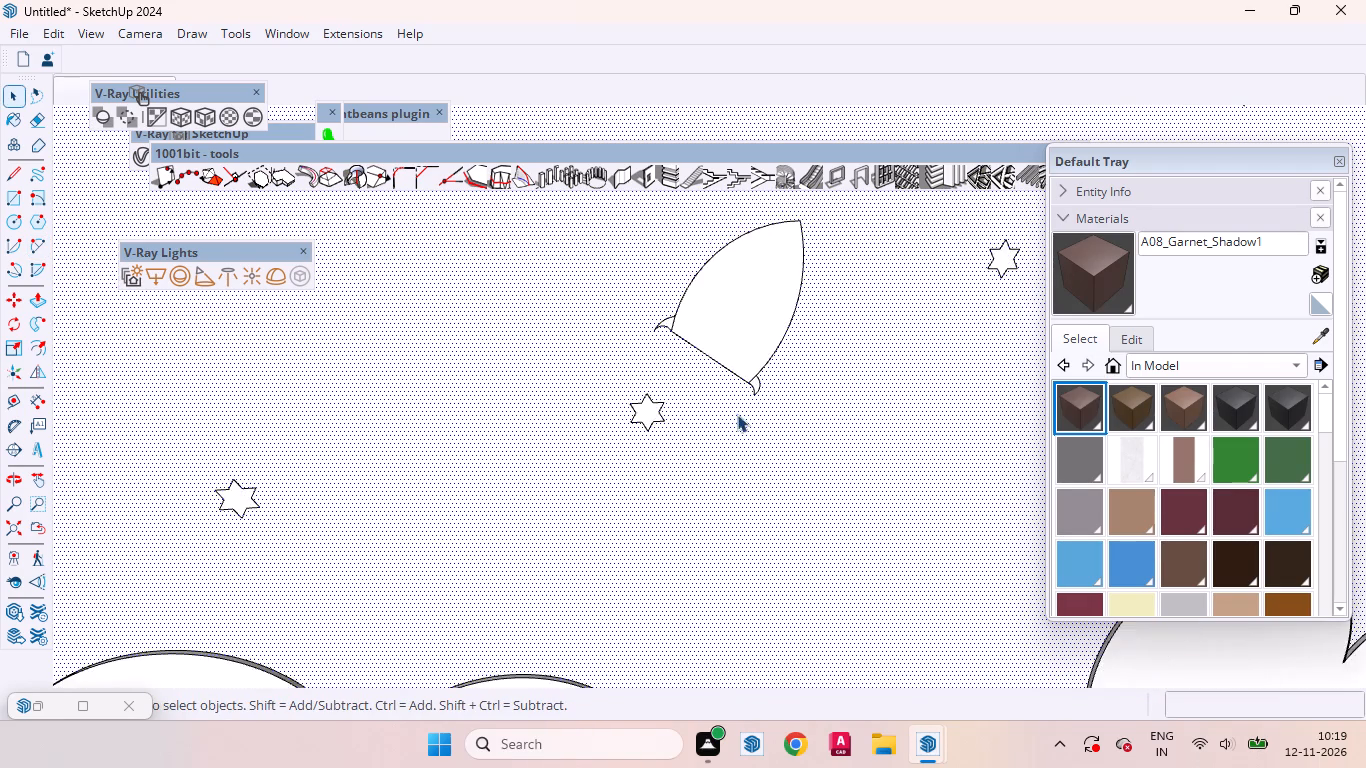
scroll(732, 406, down, 4)
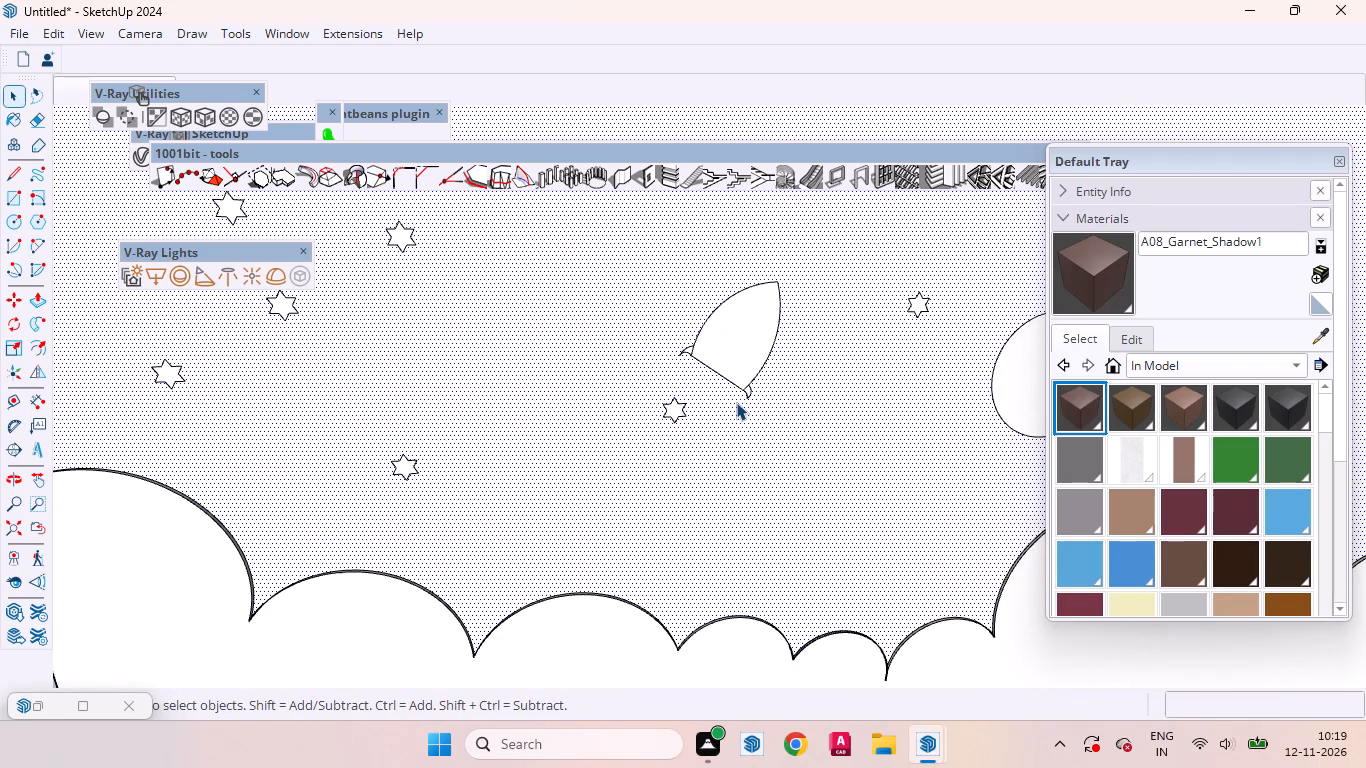
scroll(700, 414, up, 4)
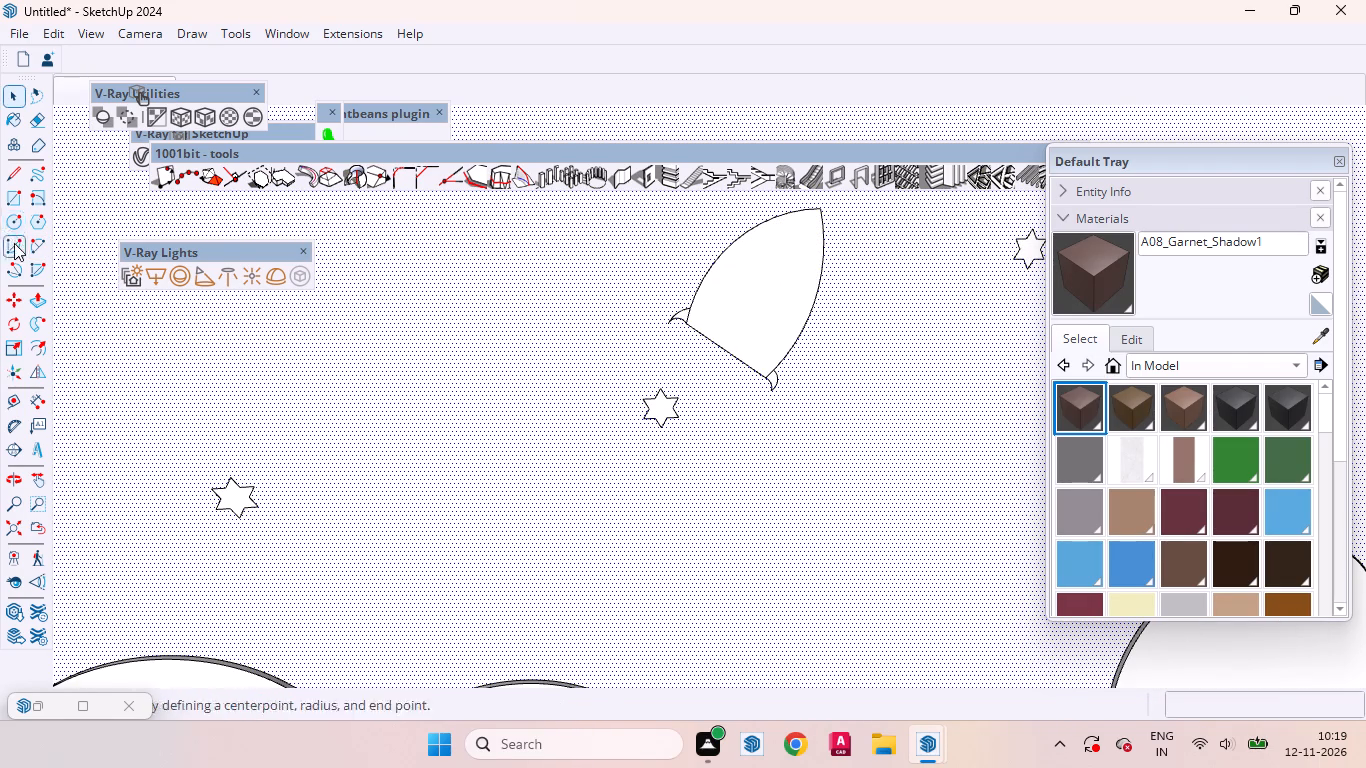
key(a)
key(Return)
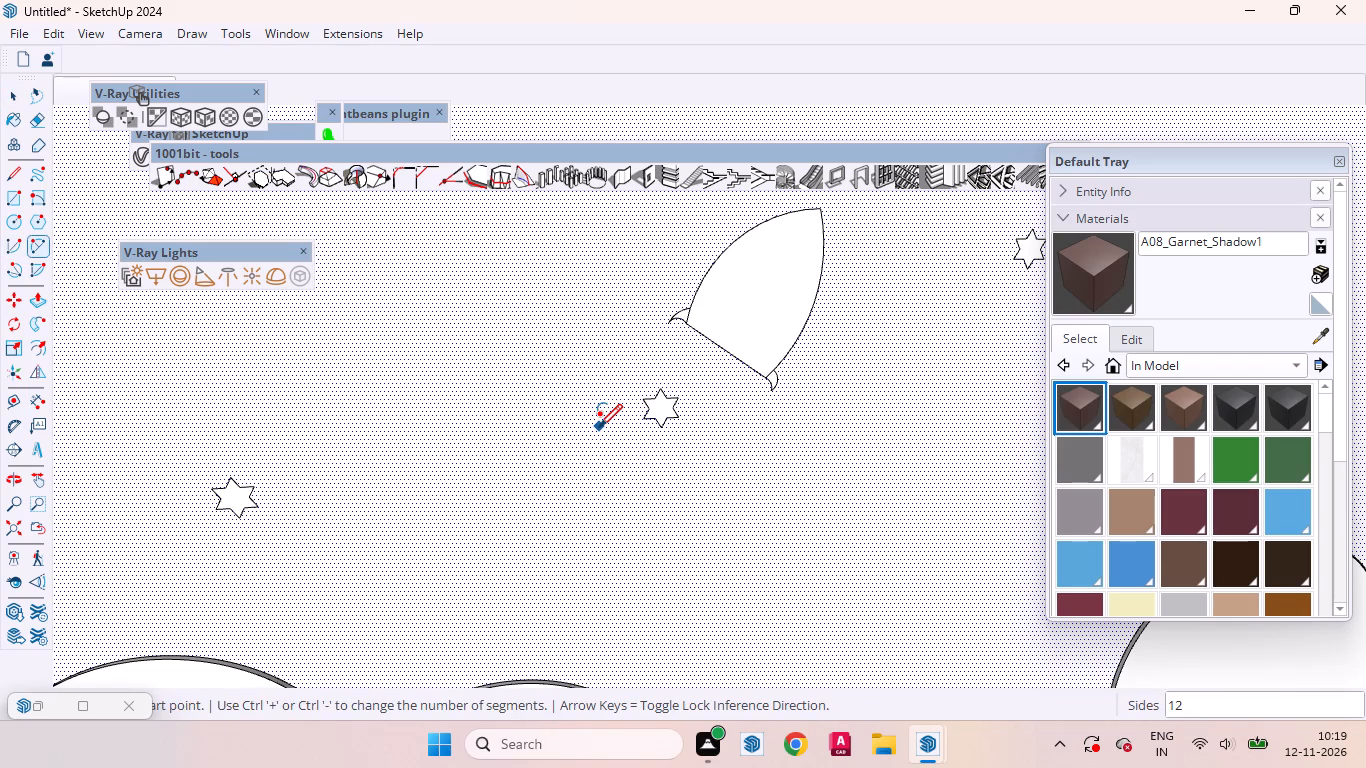
scroll(730, 93, up, 5)
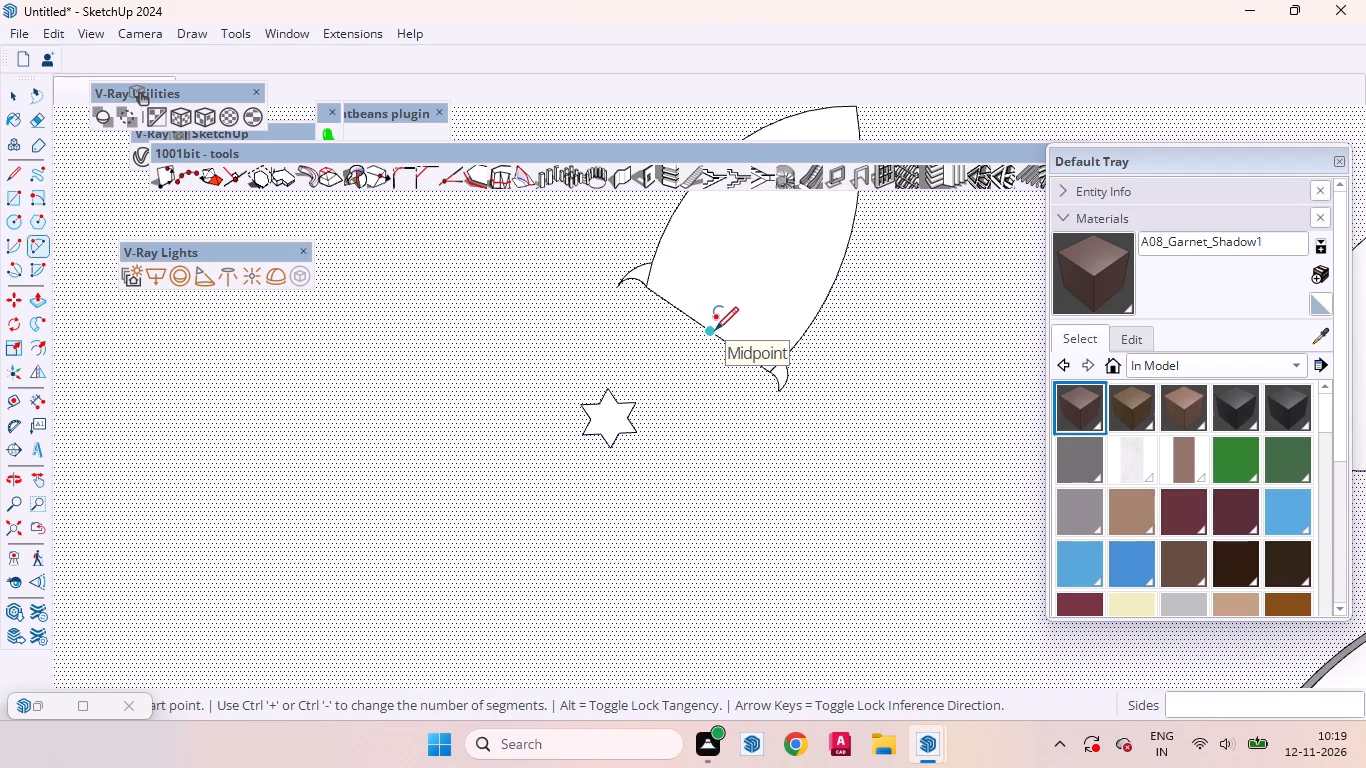
click(727, 337)
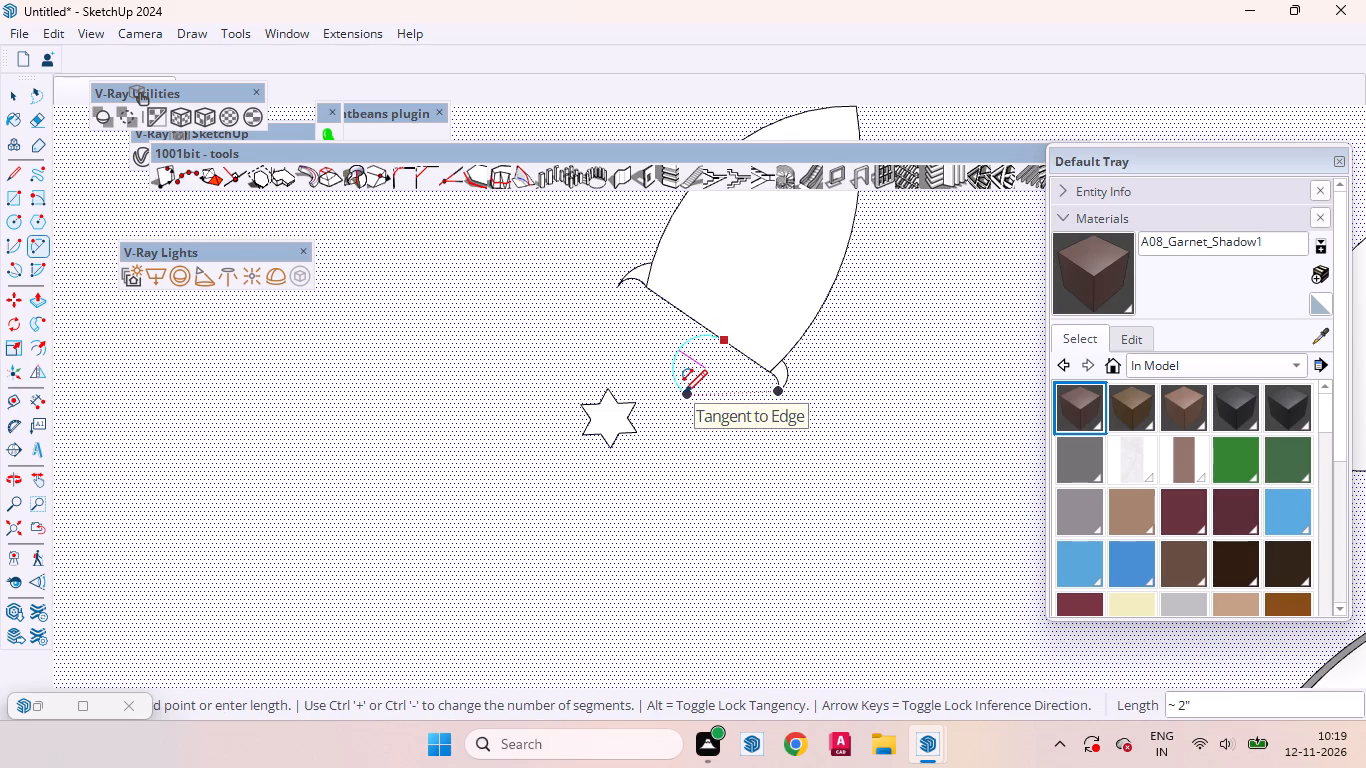
click(667, 392)
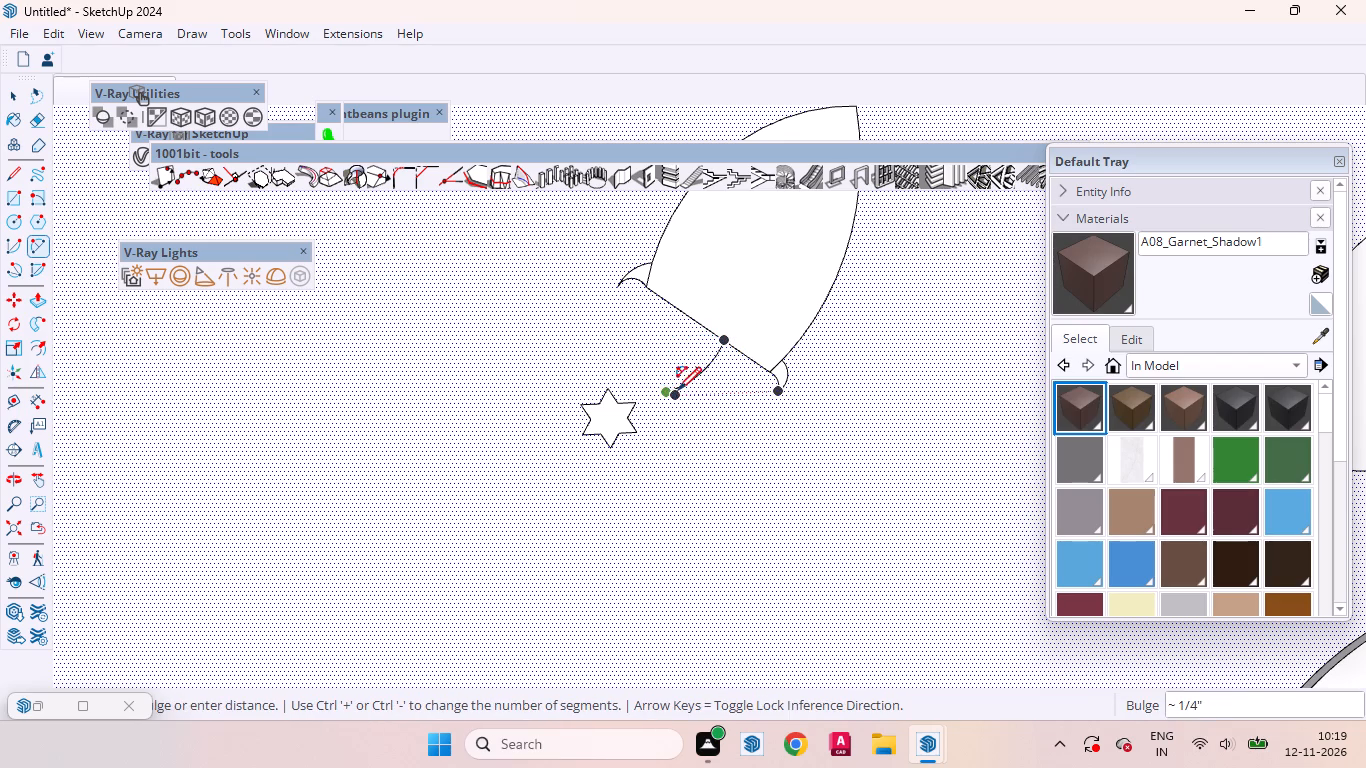
scroll(701, 378, up, 4)
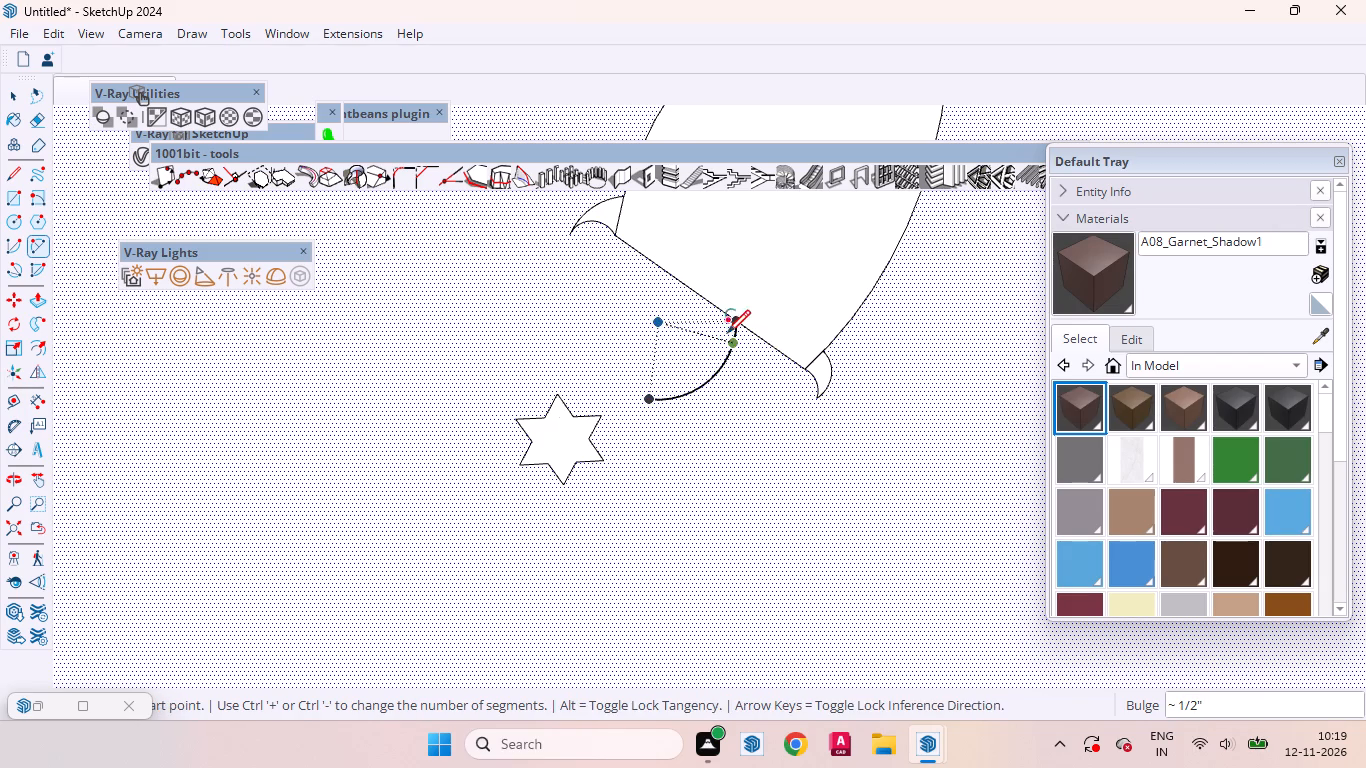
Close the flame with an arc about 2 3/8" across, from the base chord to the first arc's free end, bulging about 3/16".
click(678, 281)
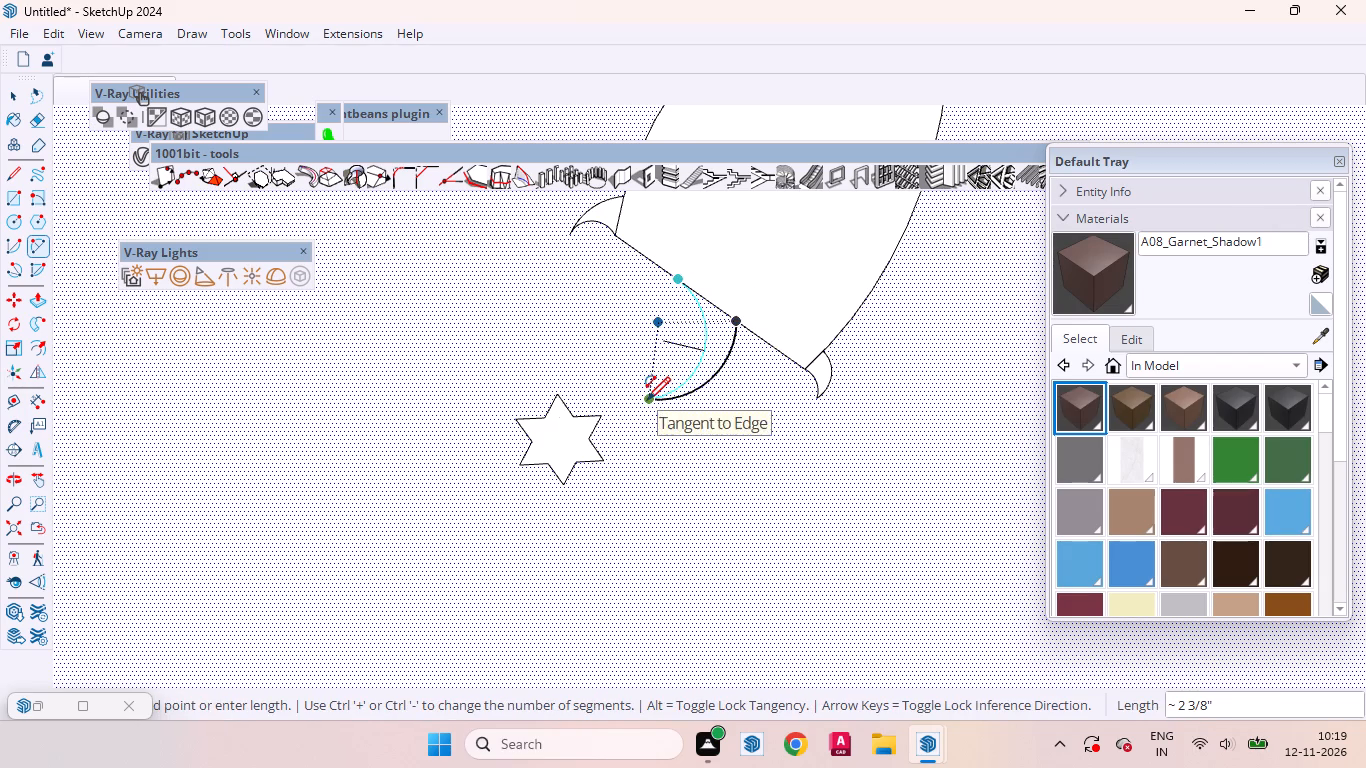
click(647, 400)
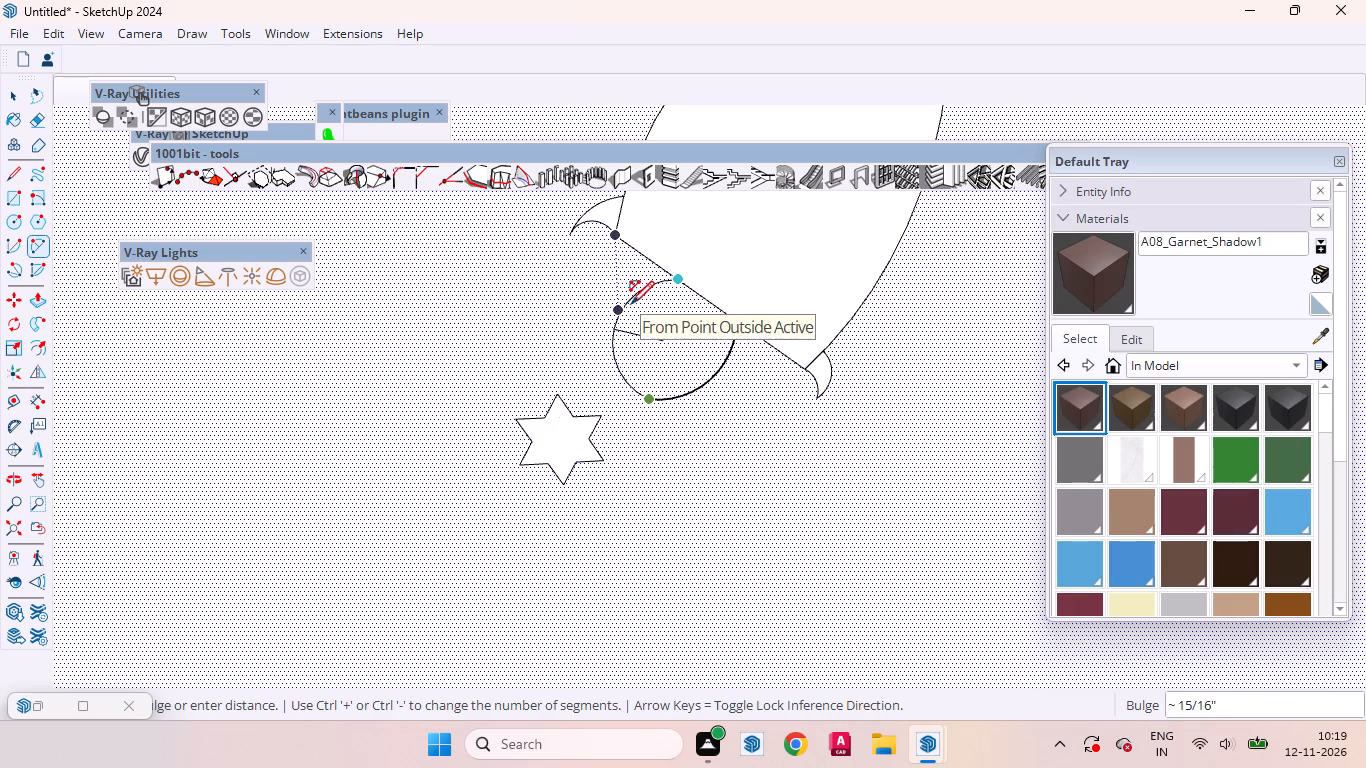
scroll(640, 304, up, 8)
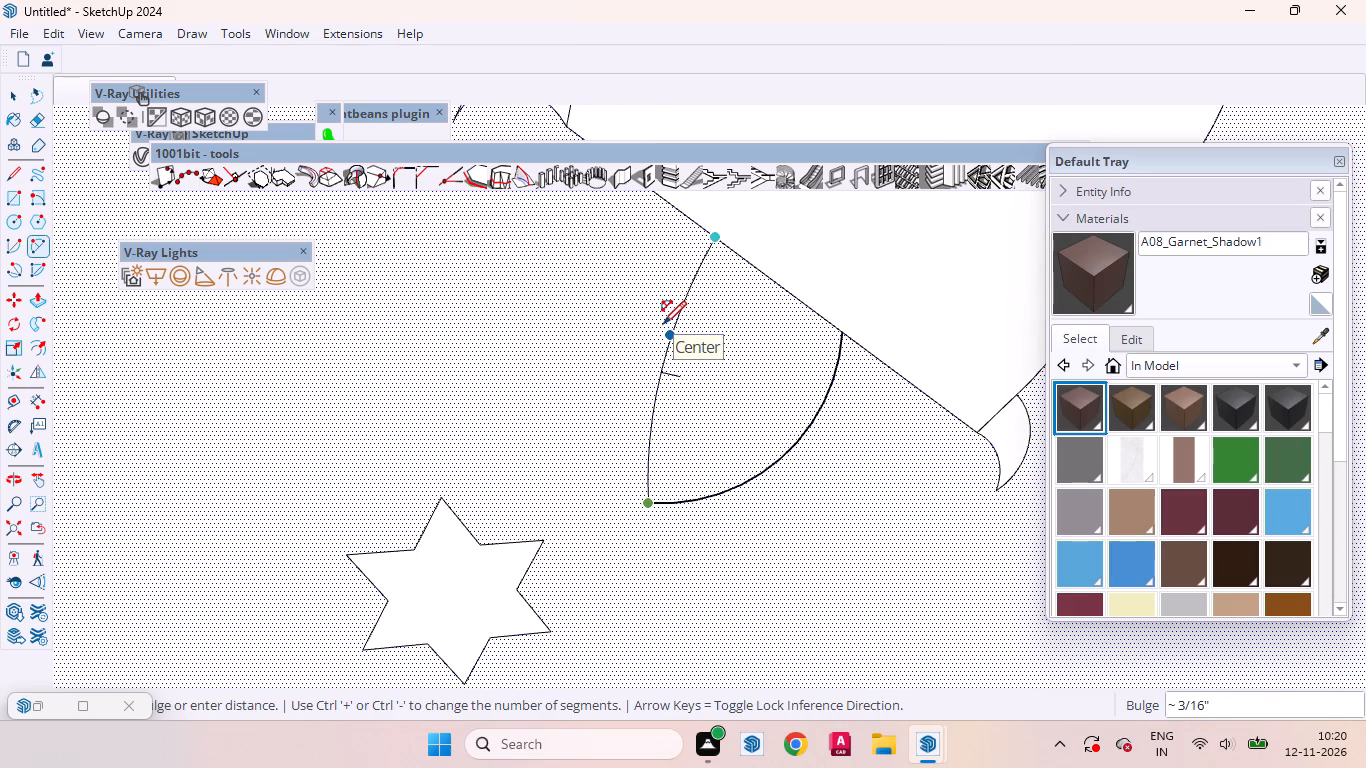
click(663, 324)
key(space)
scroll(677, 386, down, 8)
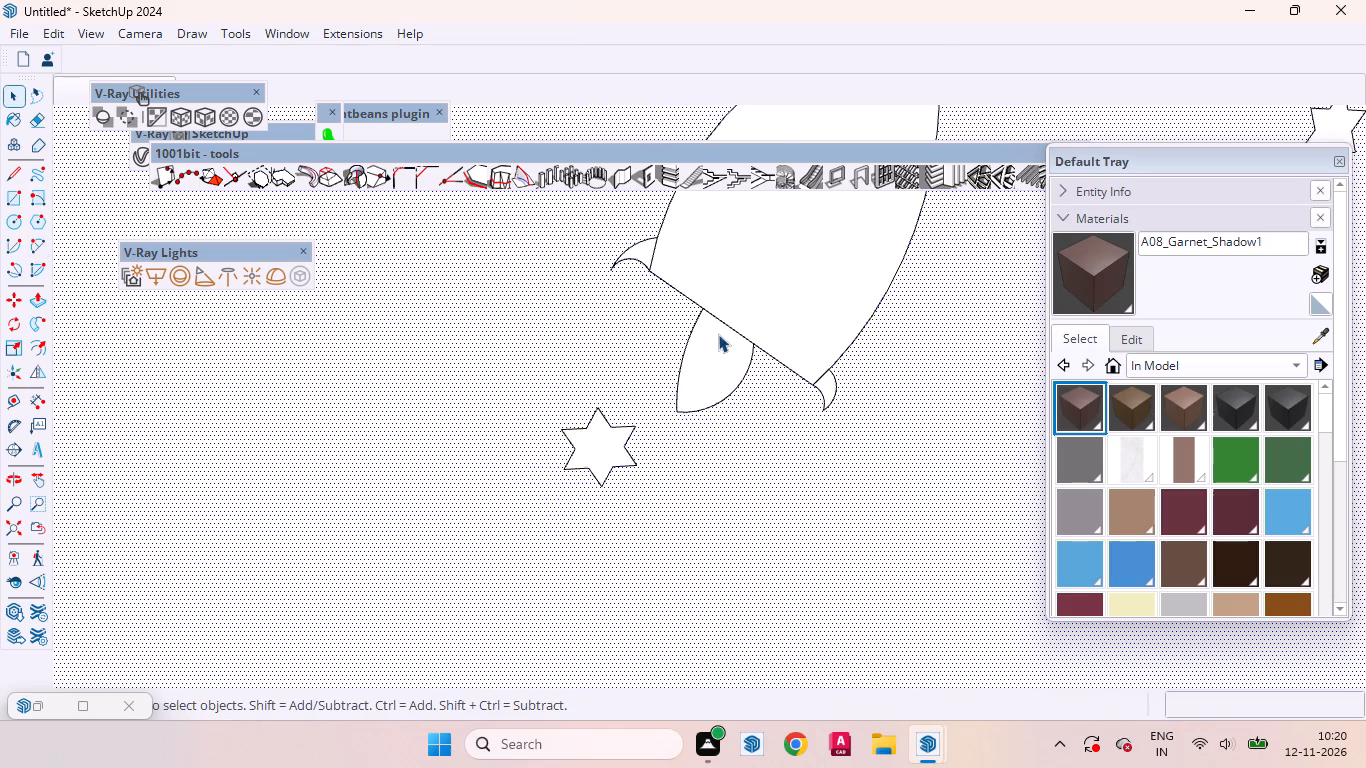
Examine the closed flame shape beneath the rocket body from different distances and angles.
scroll(718, 334, down, 12)
middle_drag(722, 437, 939, 415)
scroll(715, 364, up, 8)
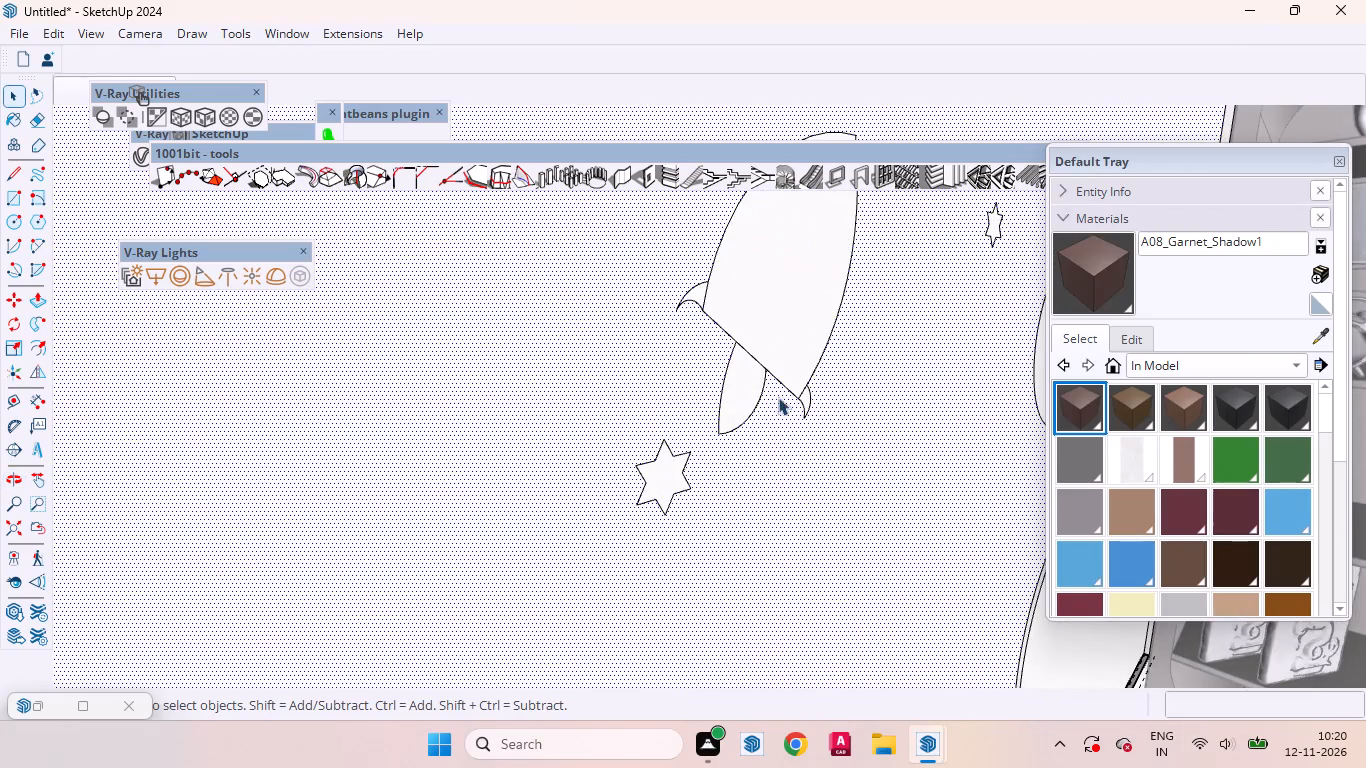
middle_drag(709, 425, 426, 413)
scroll(865, 448, up, 7)
scroll(567, 399, down, 3)
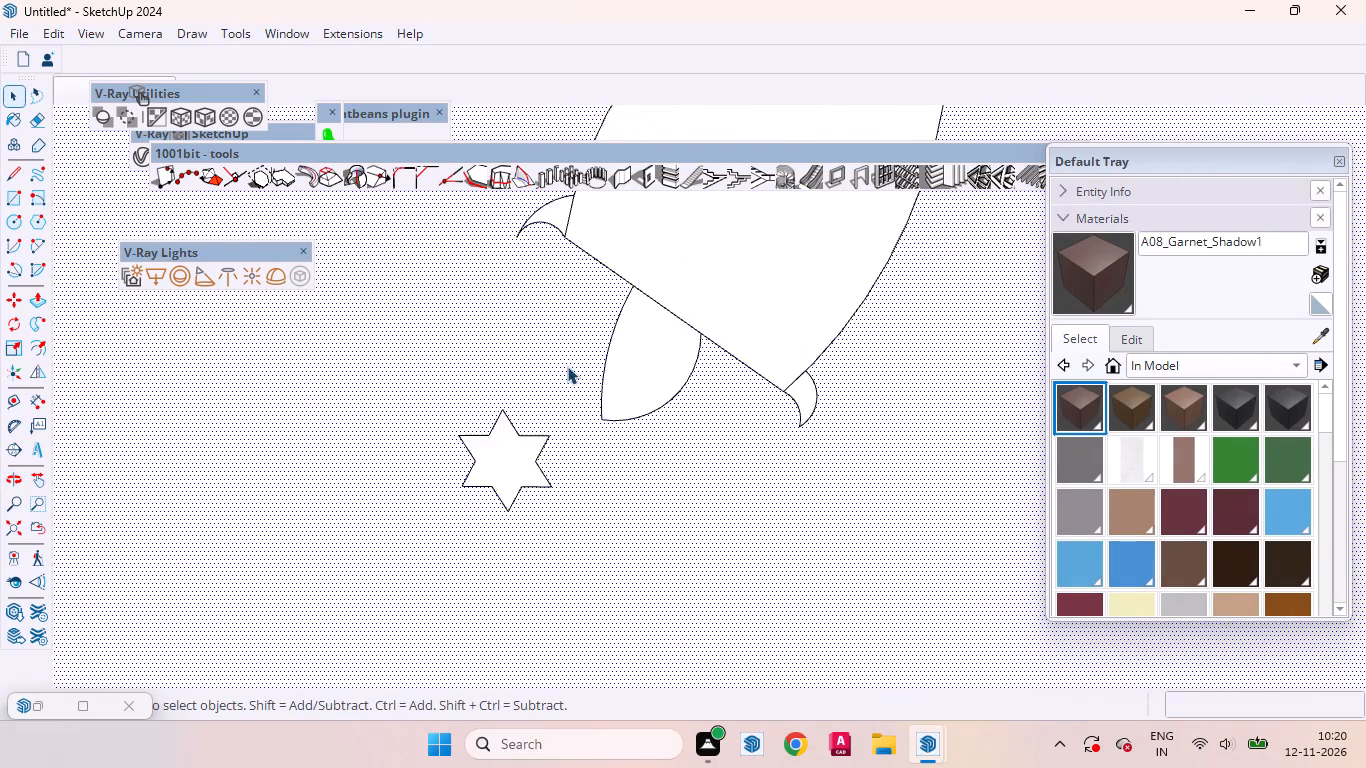
scroll(567, 366, down, 9)
middle_drag(653, 392, 606, 420)
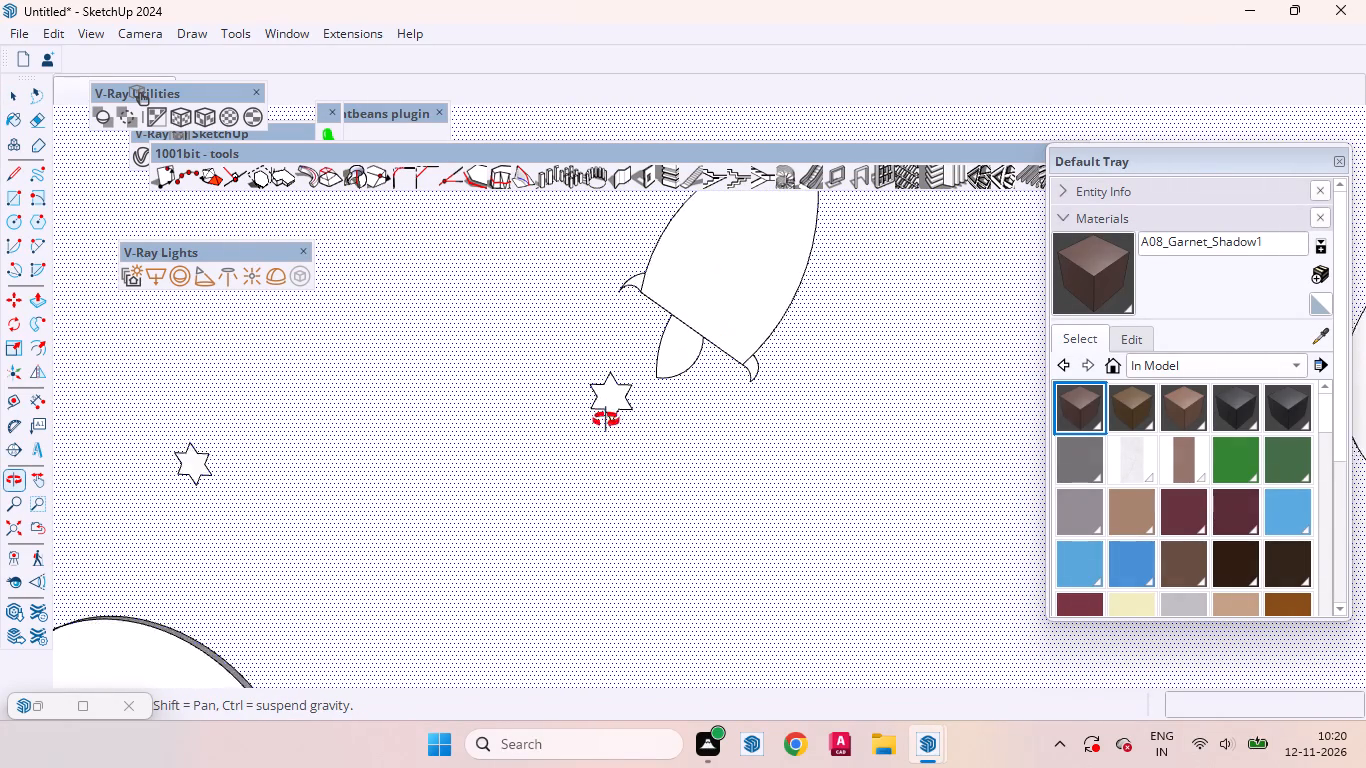
middle_drag(606, 420, 627, 442)
scroll(677, 404, up, 6)
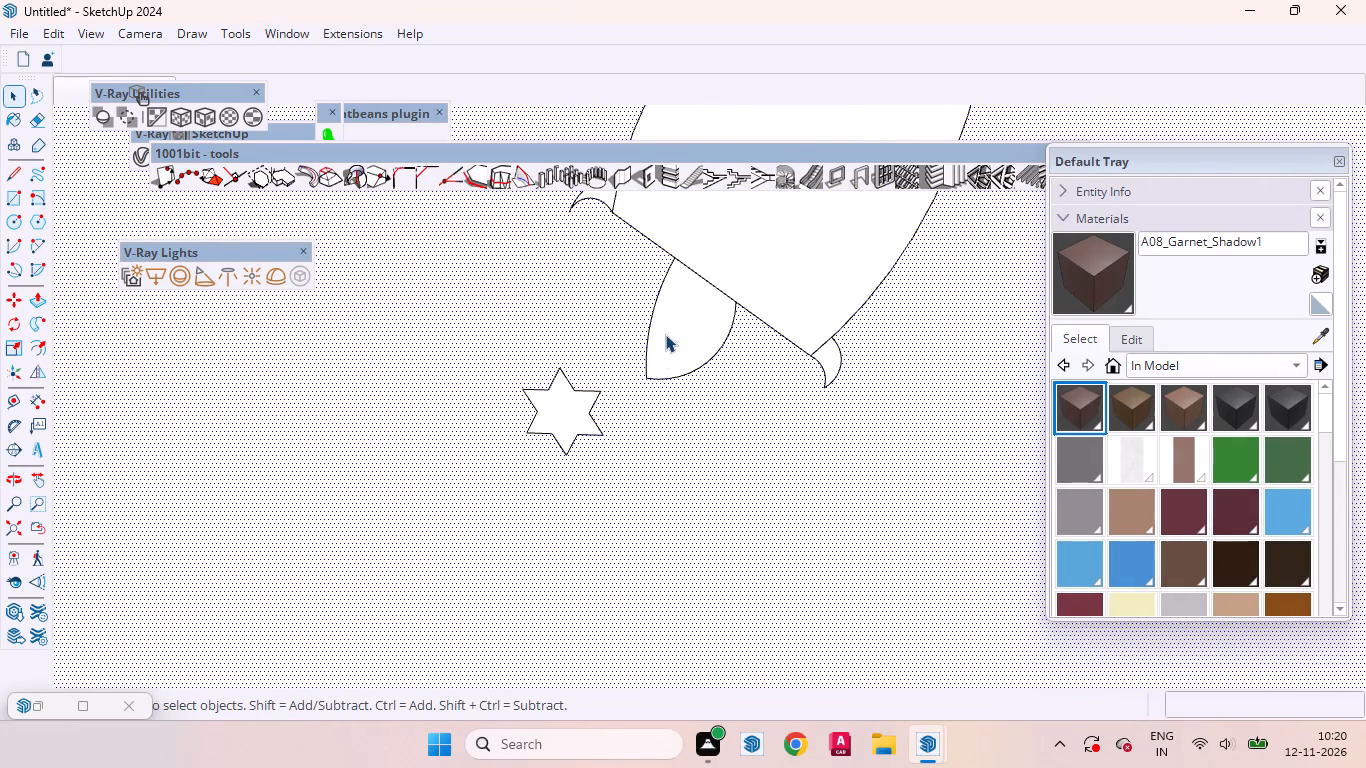
middle_drag(666, 330, 644, 325)
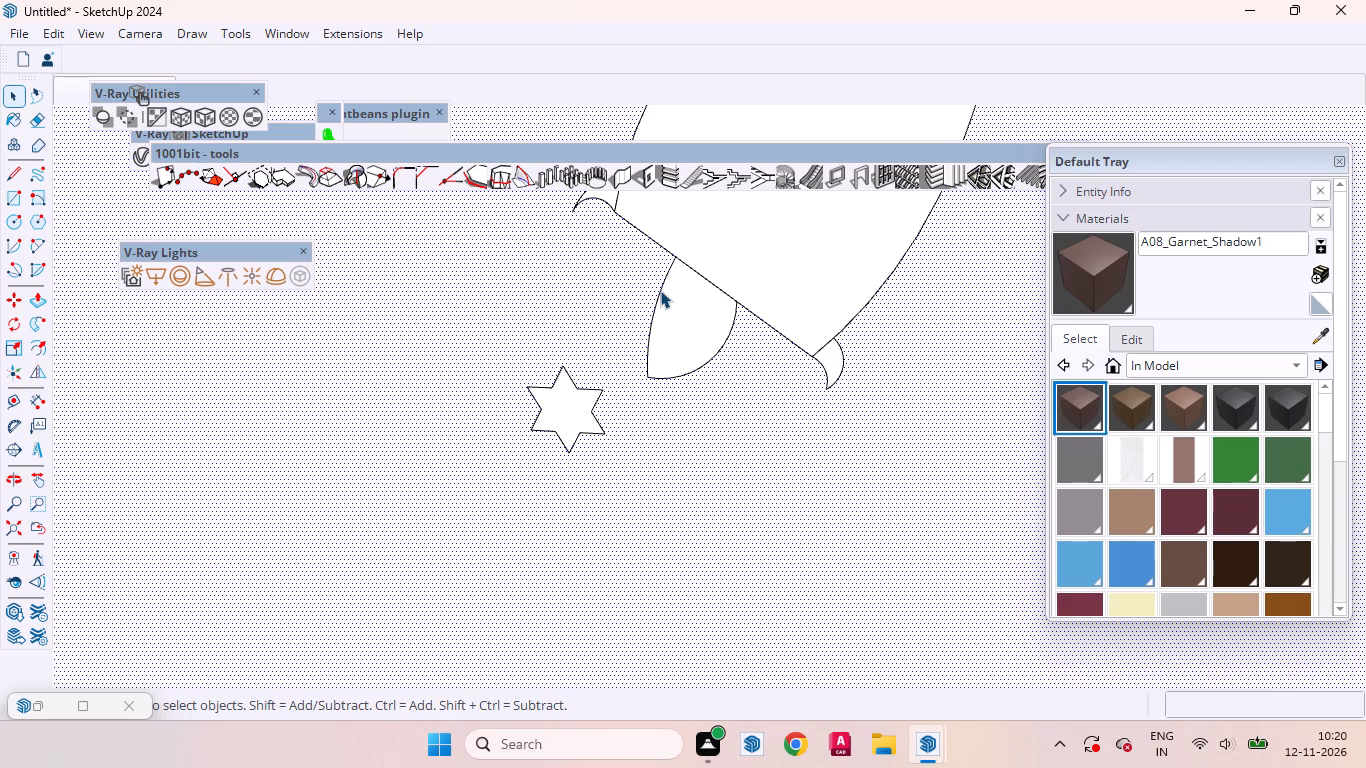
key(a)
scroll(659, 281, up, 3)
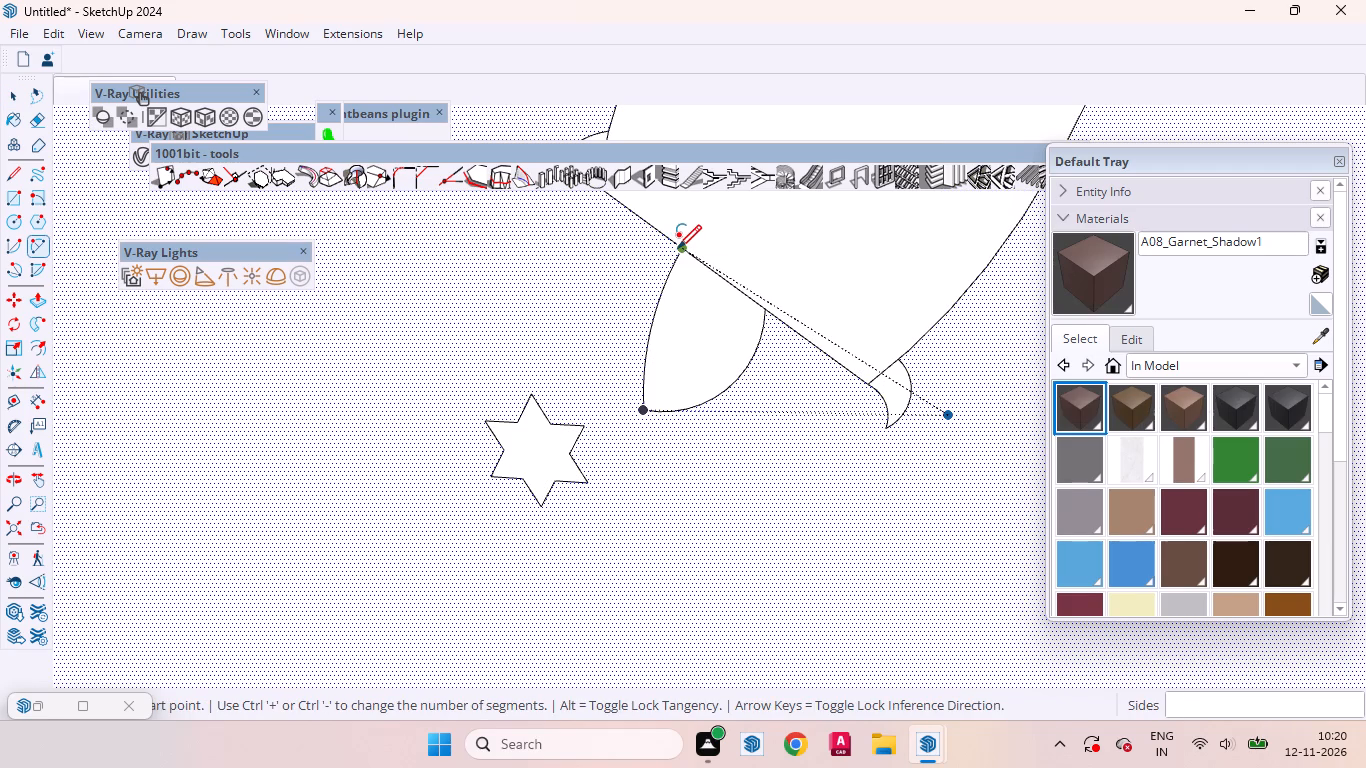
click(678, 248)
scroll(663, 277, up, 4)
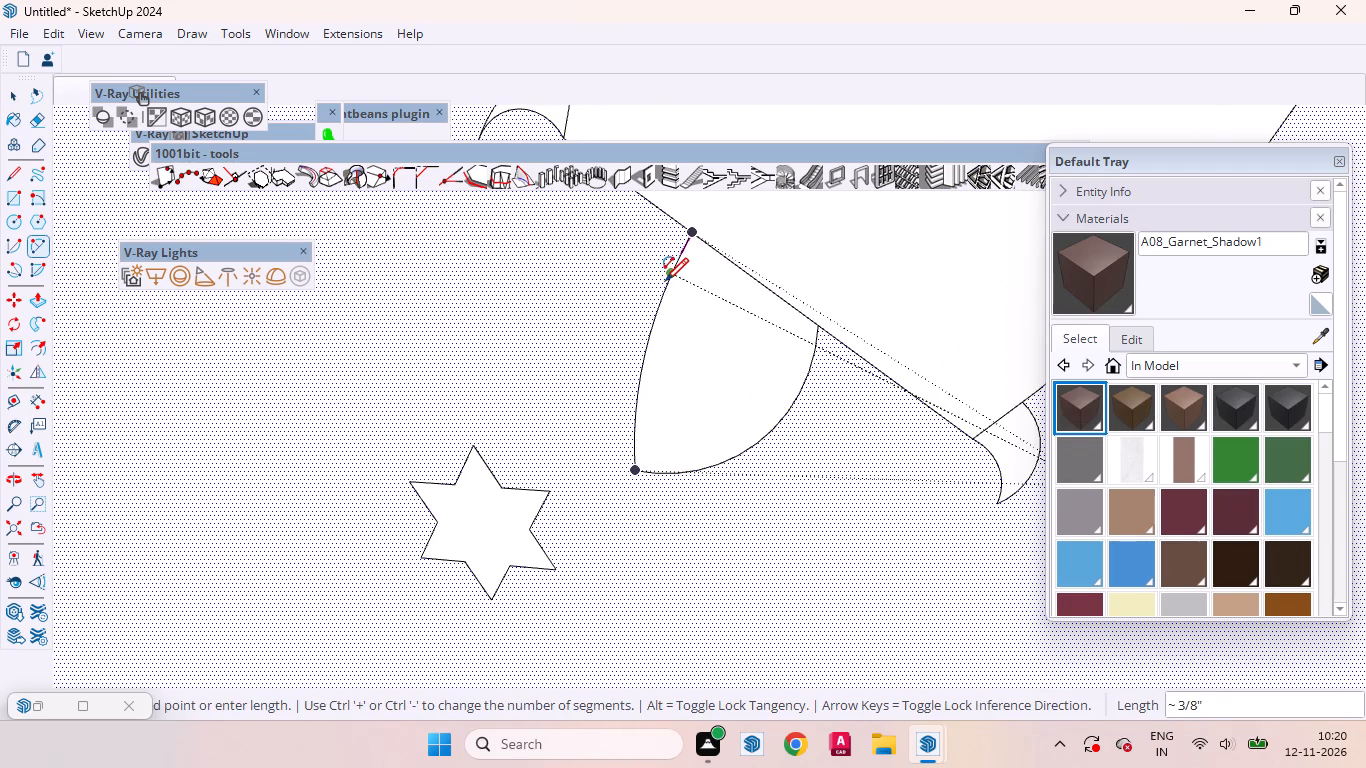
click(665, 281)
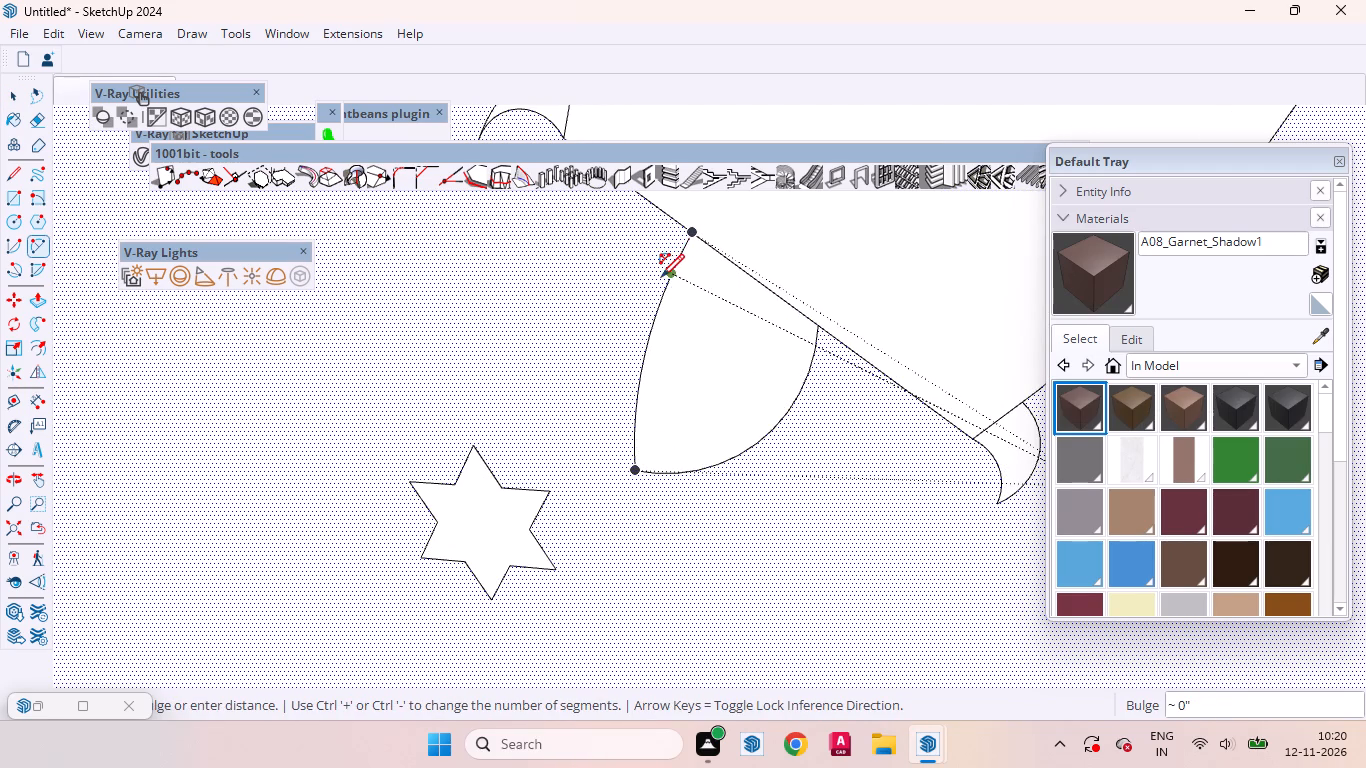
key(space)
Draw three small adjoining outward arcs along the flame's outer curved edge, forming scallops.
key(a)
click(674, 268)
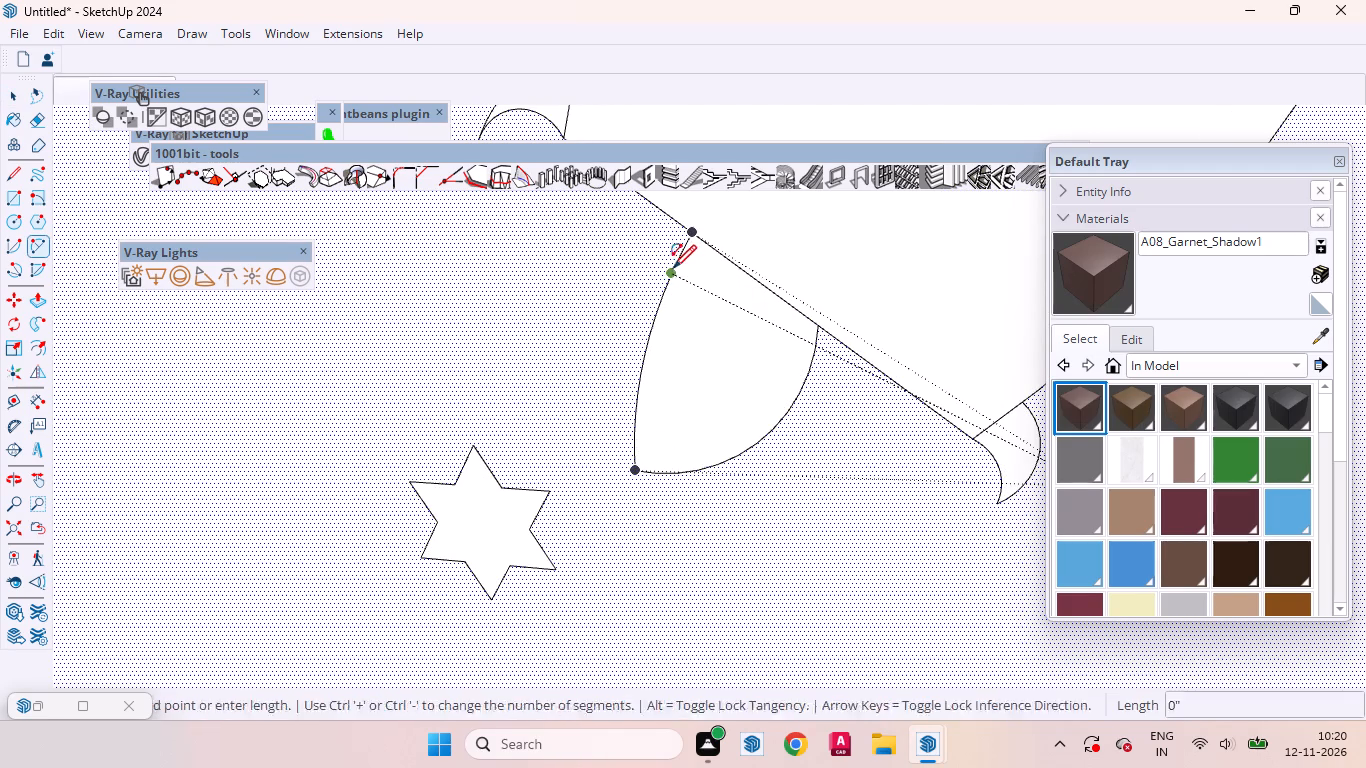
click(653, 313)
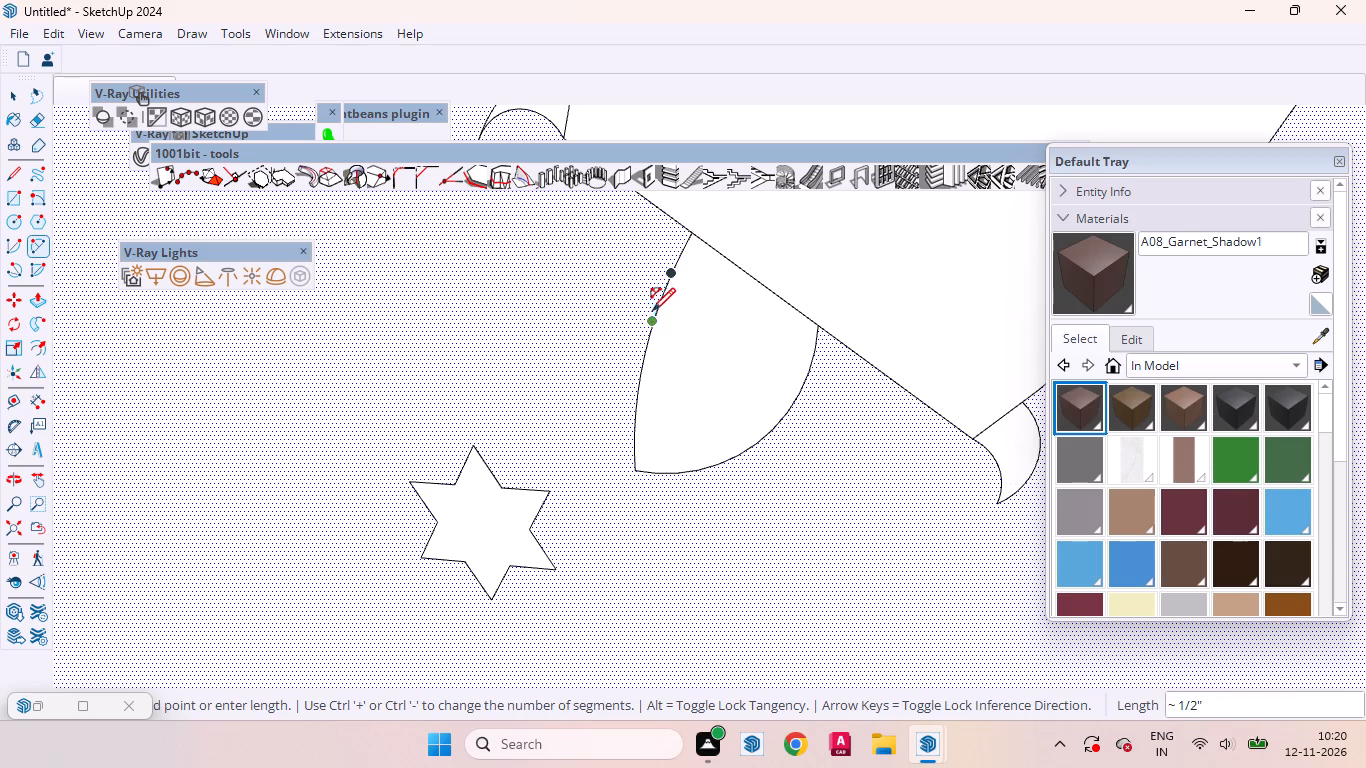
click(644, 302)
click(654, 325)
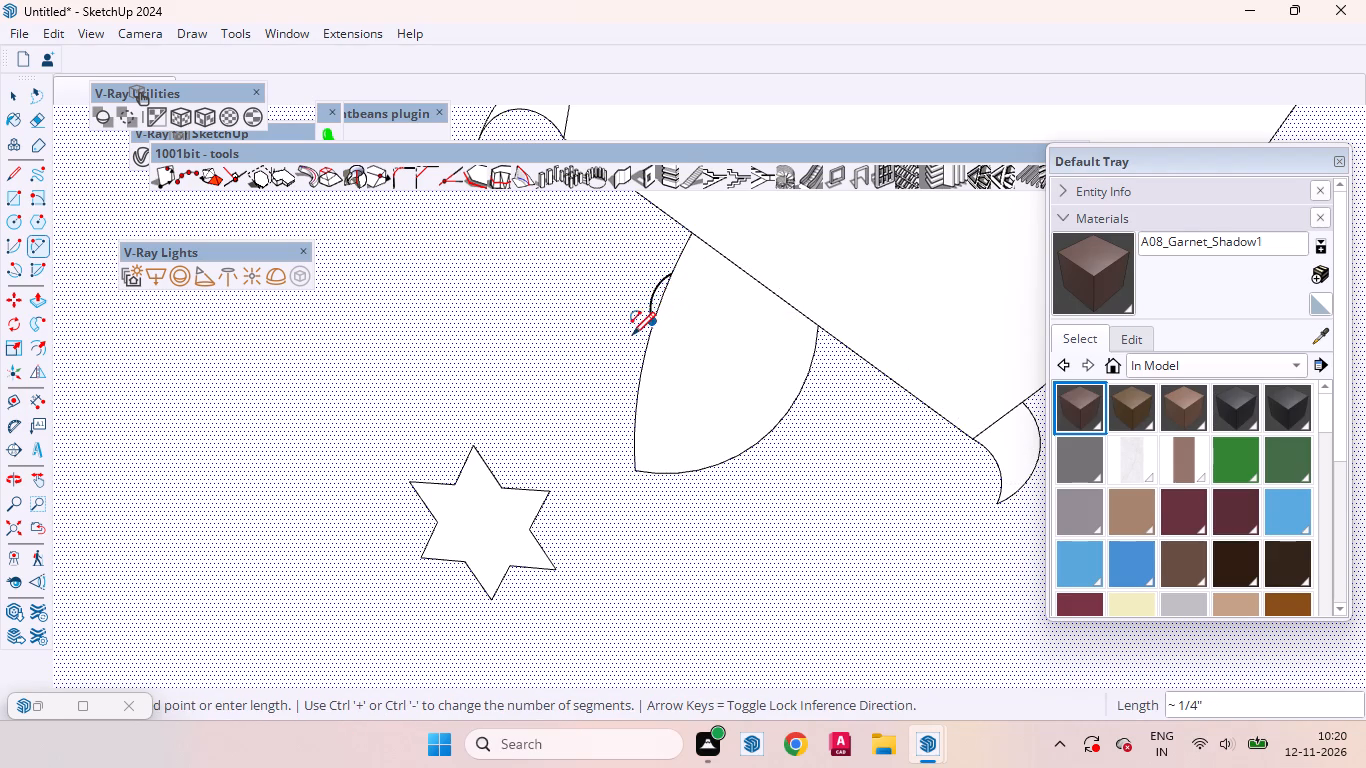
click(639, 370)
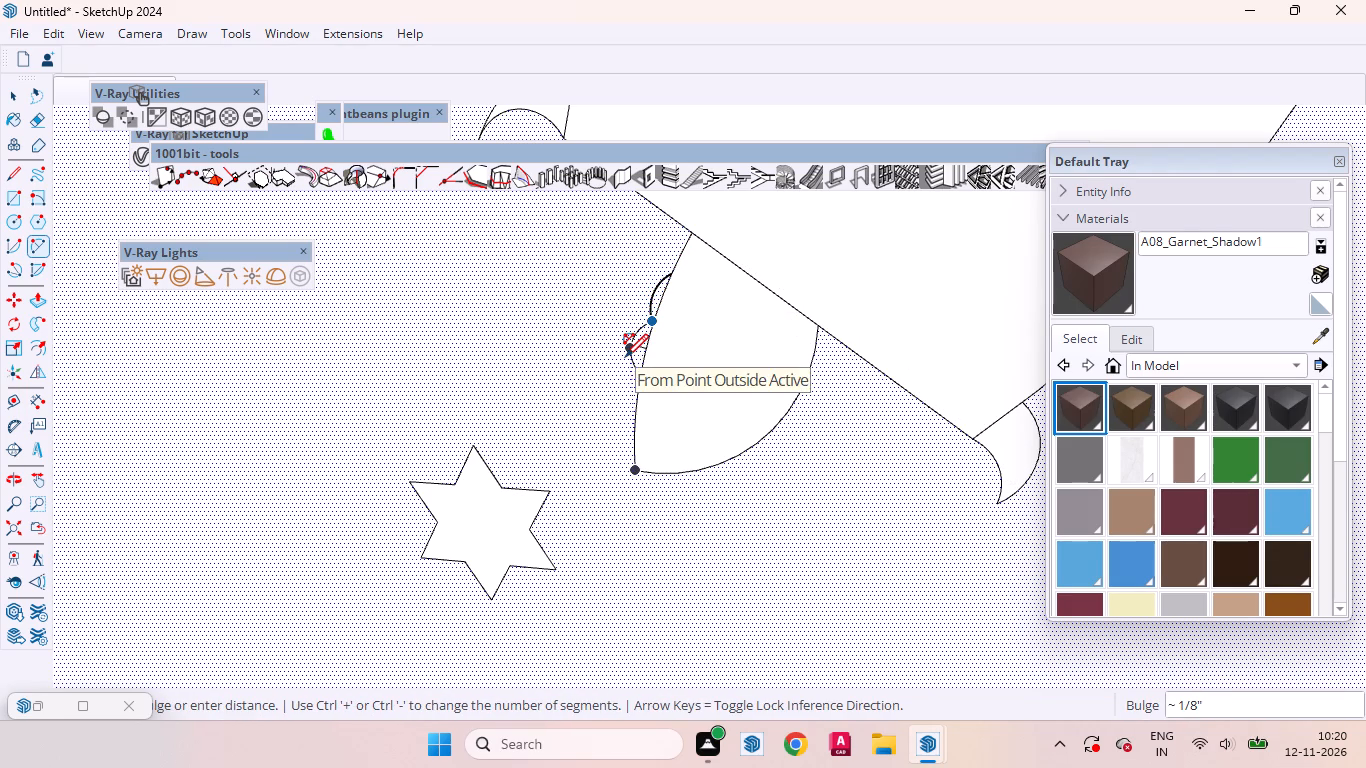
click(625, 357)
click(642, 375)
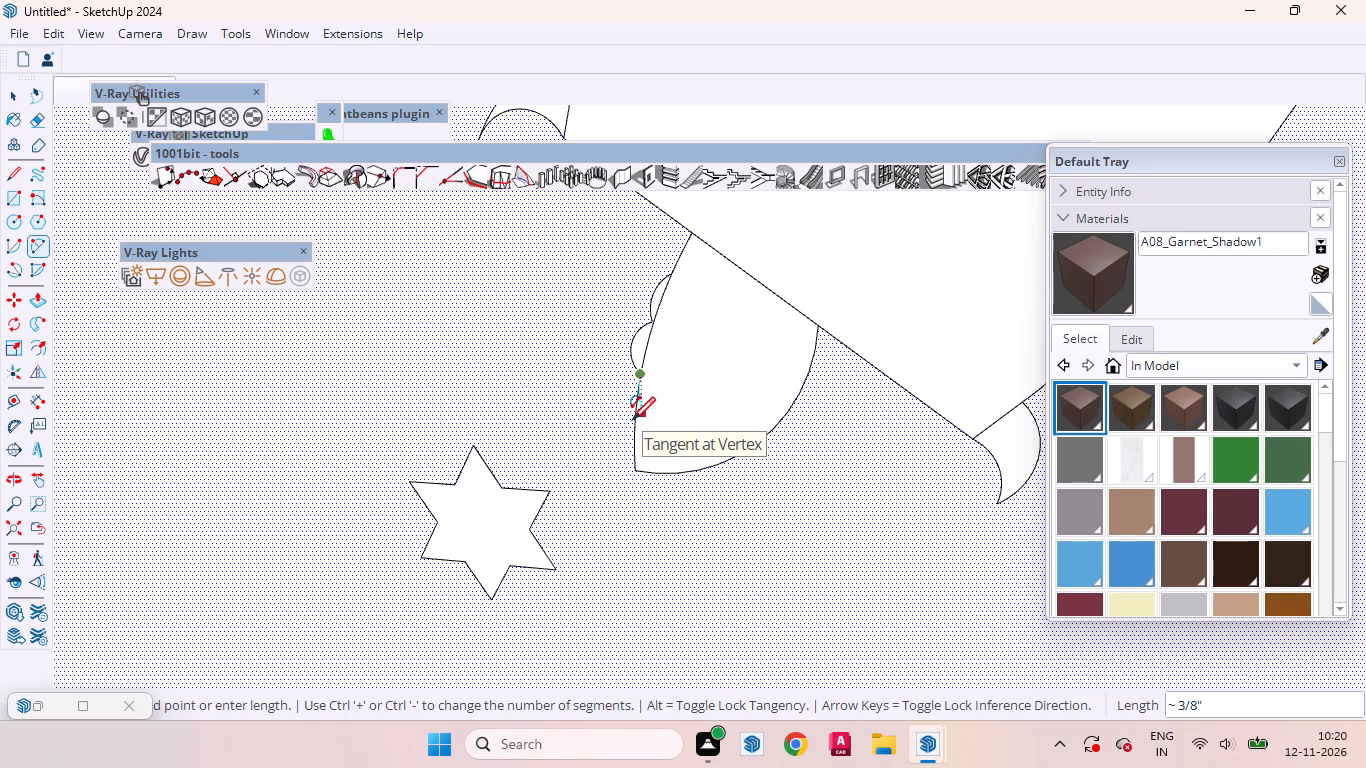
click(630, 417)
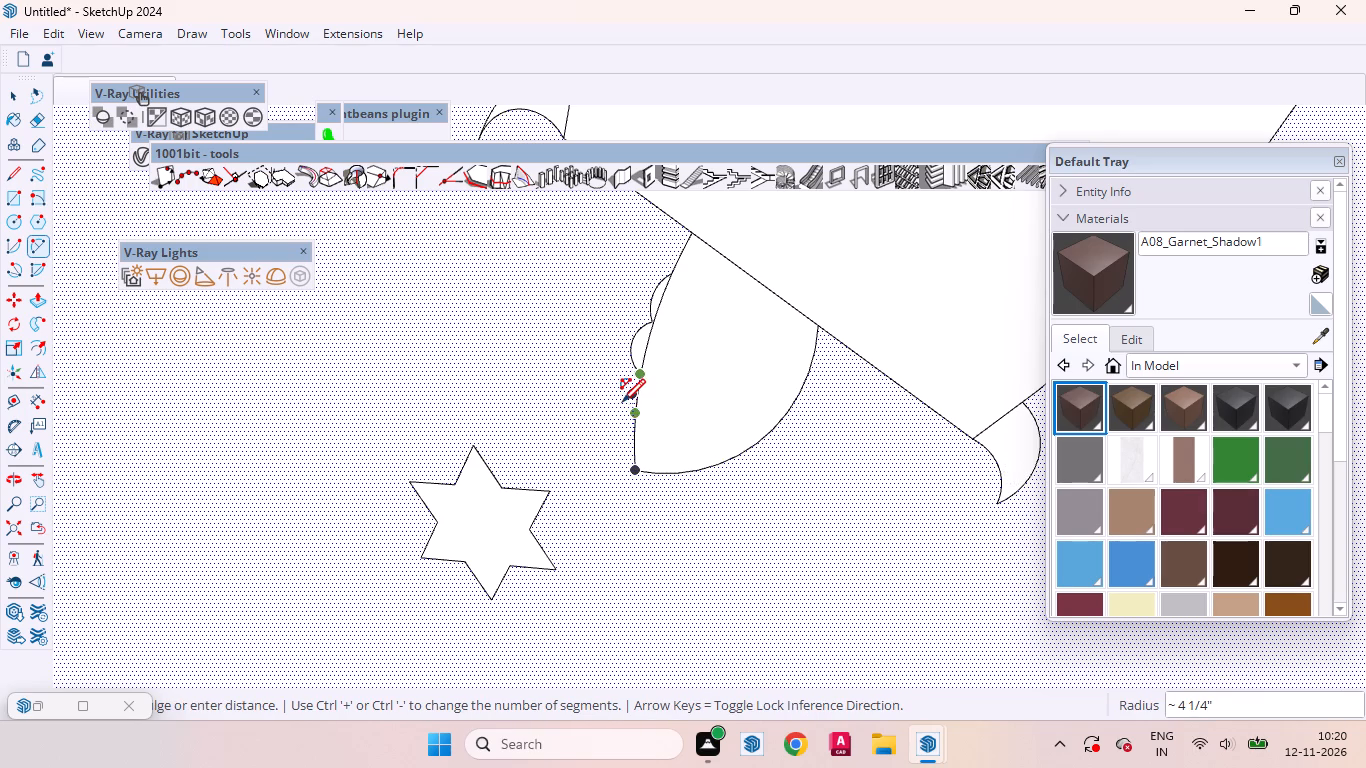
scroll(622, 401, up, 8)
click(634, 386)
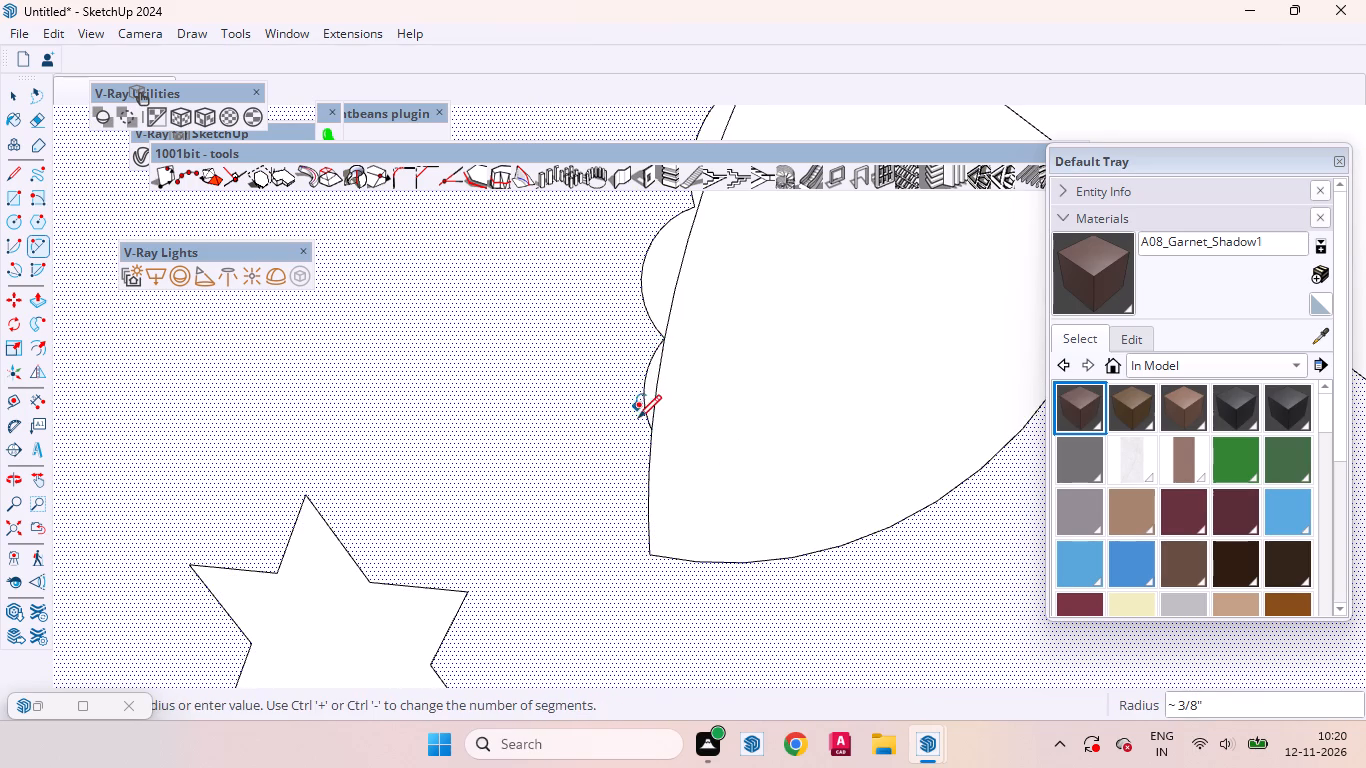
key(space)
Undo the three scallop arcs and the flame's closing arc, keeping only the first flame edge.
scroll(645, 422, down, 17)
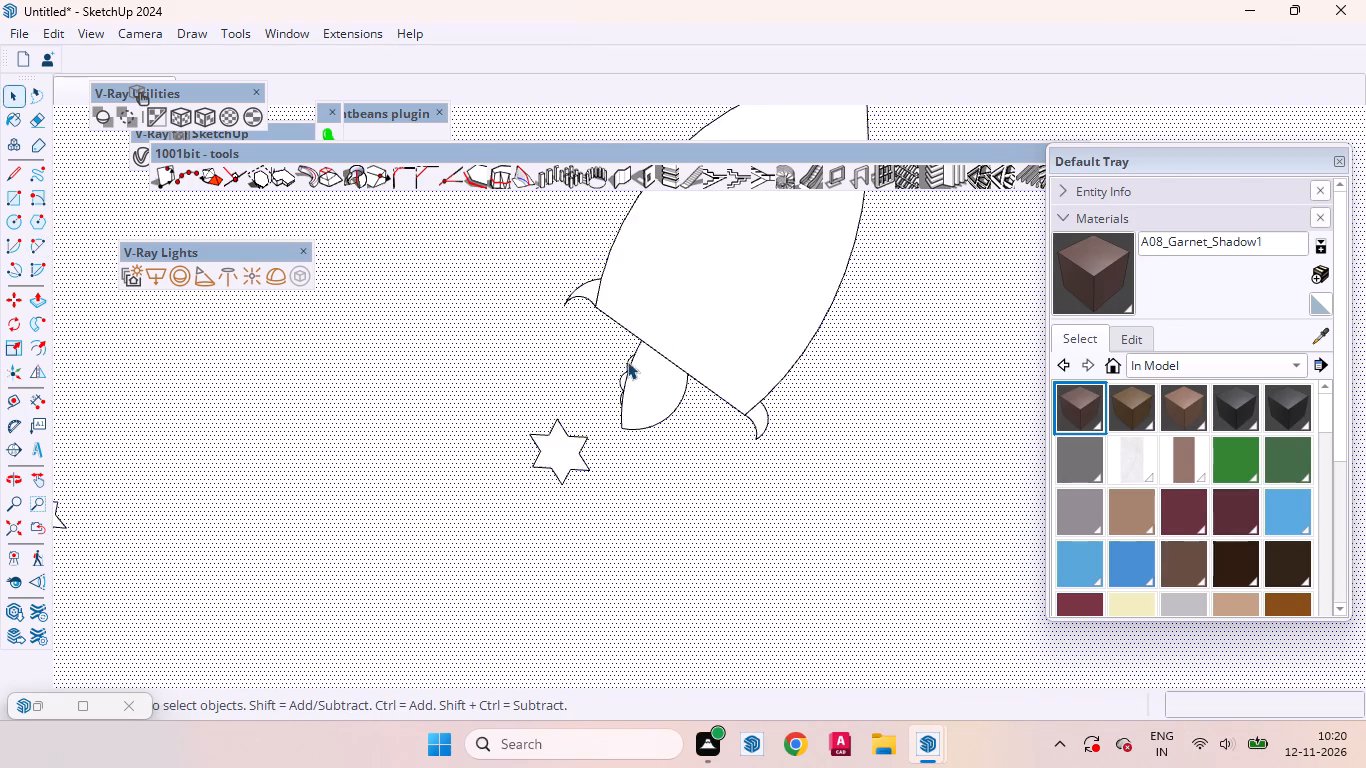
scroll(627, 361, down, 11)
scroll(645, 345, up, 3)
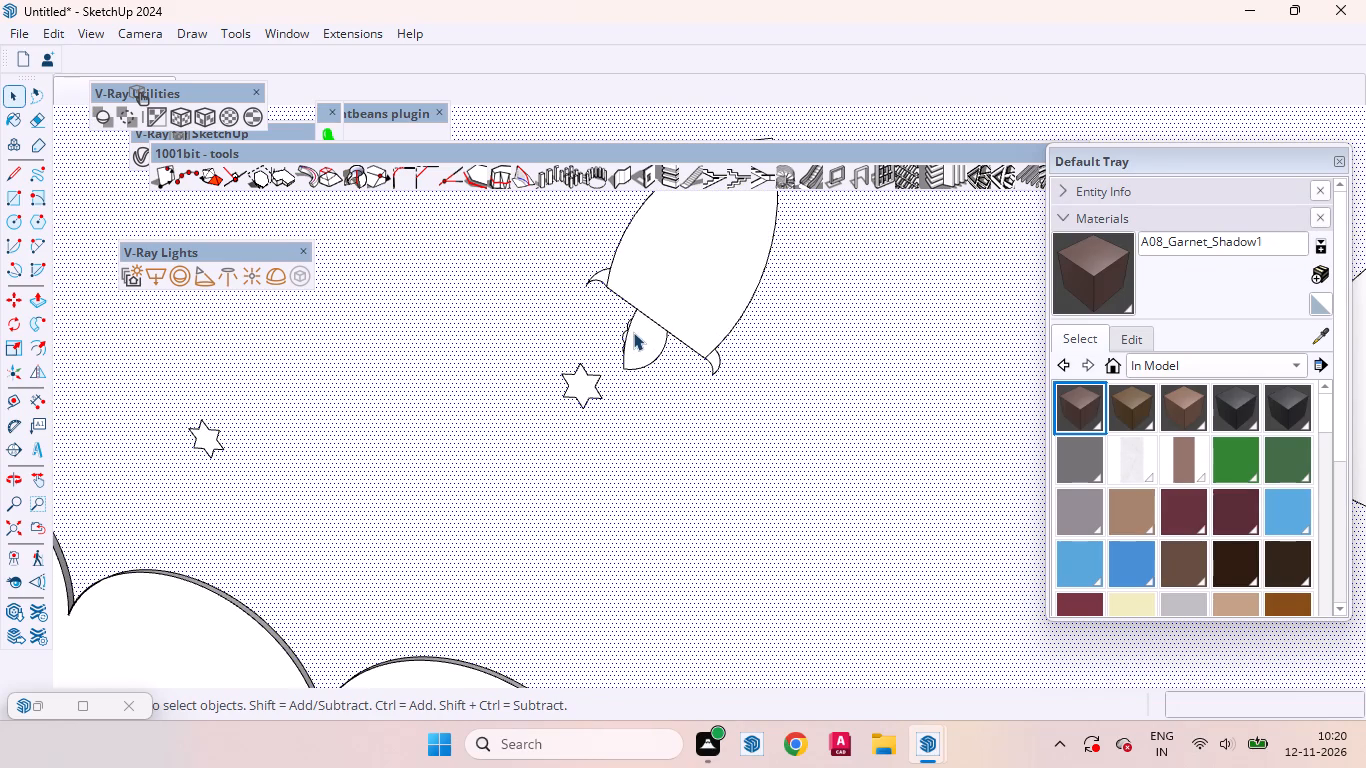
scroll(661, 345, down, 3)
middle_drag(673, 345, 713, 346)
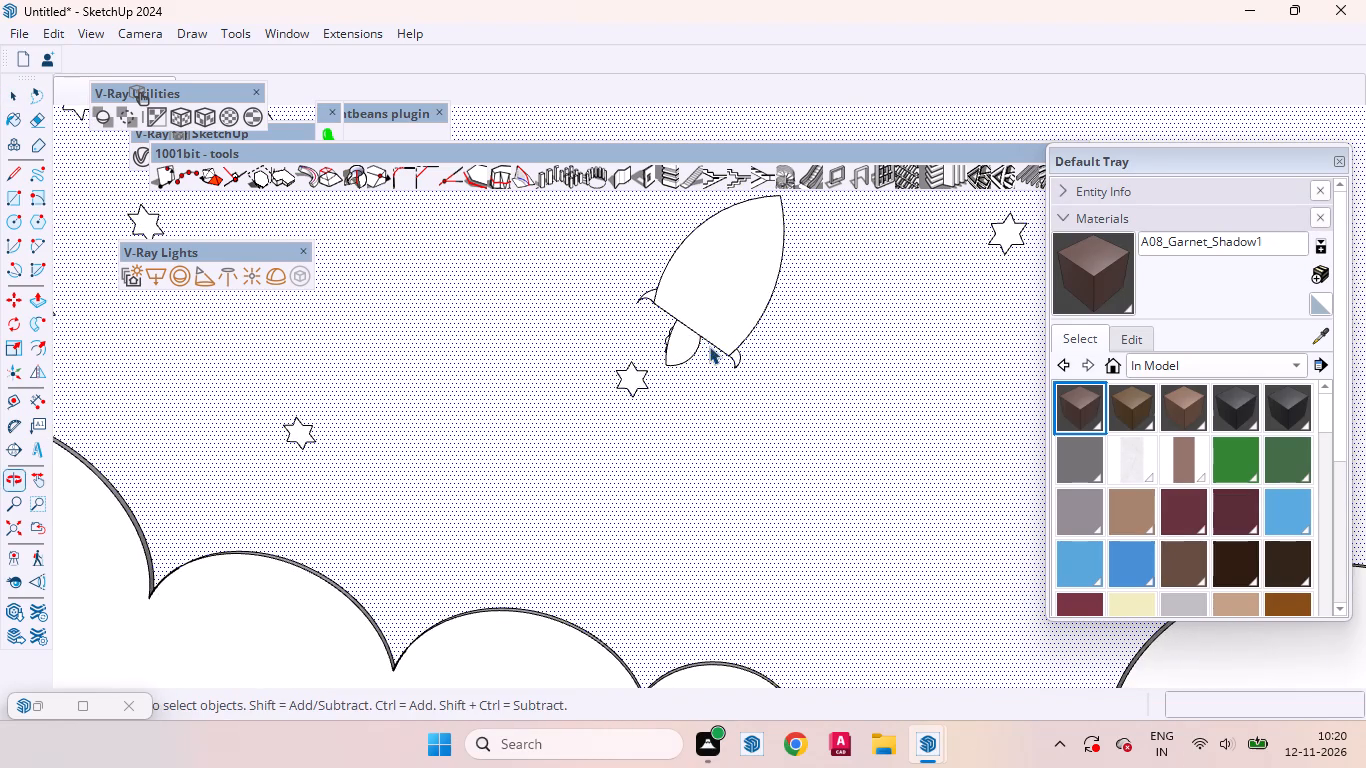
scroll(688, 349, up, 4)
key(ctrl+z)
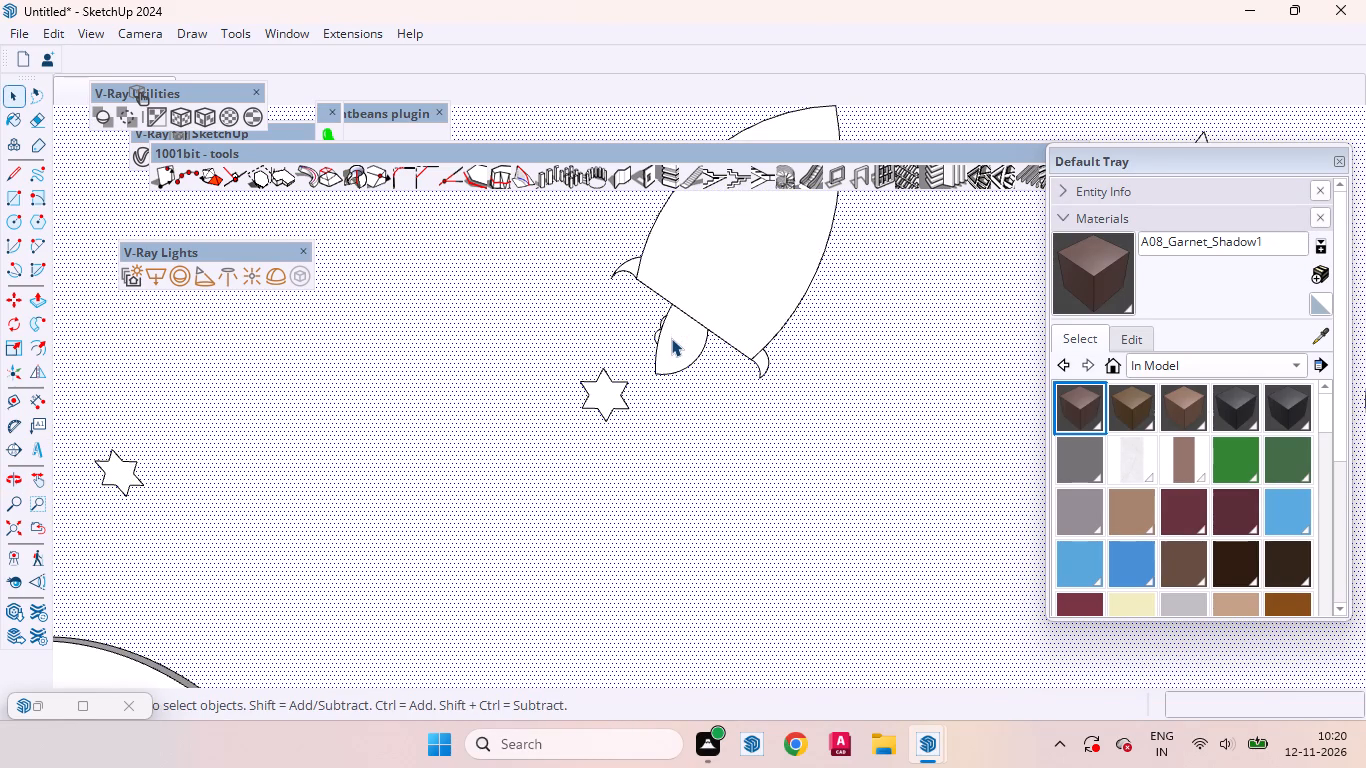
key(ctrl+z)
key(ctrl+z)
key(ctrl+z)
Close the flame with an outward arc about 2 5/16" across, radius about 1 11/16", from the first arc's free end to the rocket's base edge.
key(a)
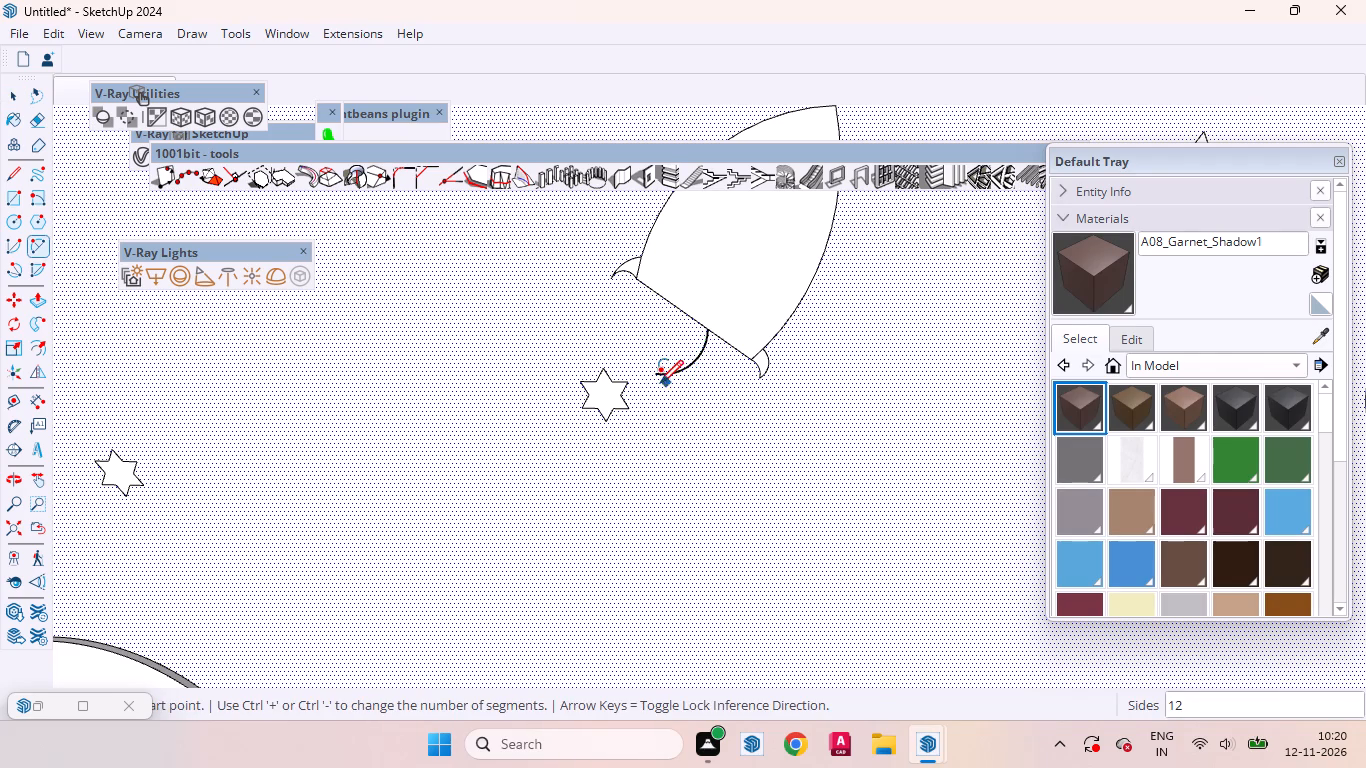
click(652, 374)
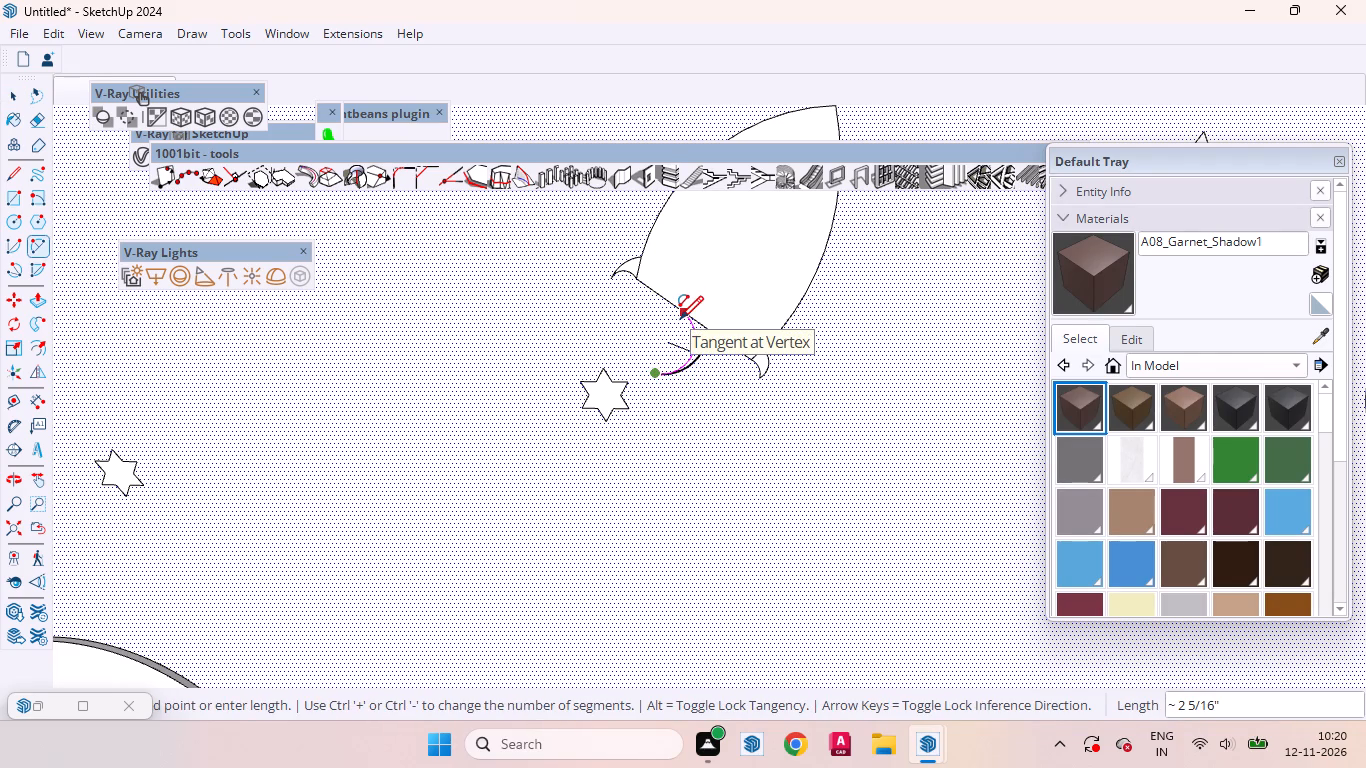
click(680, 319)
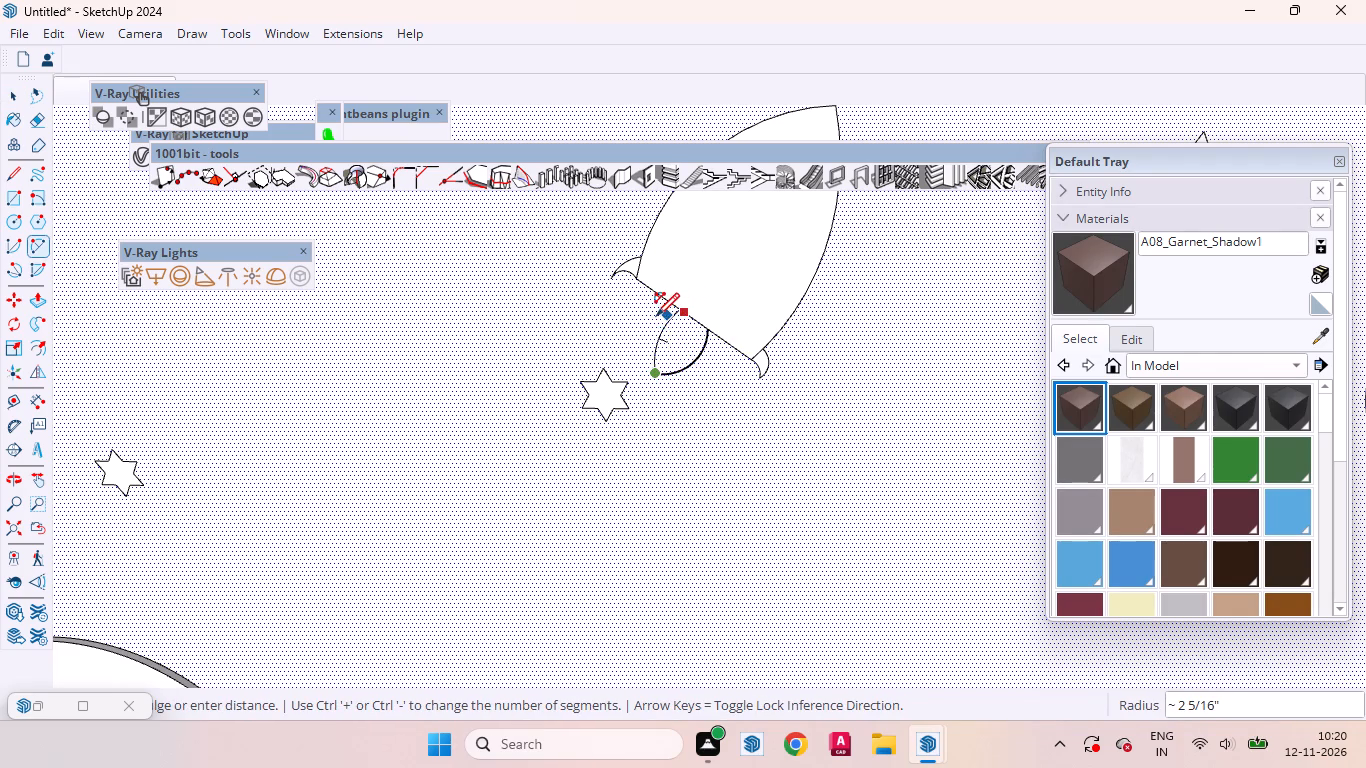
scroll(654, 320, up, 3)
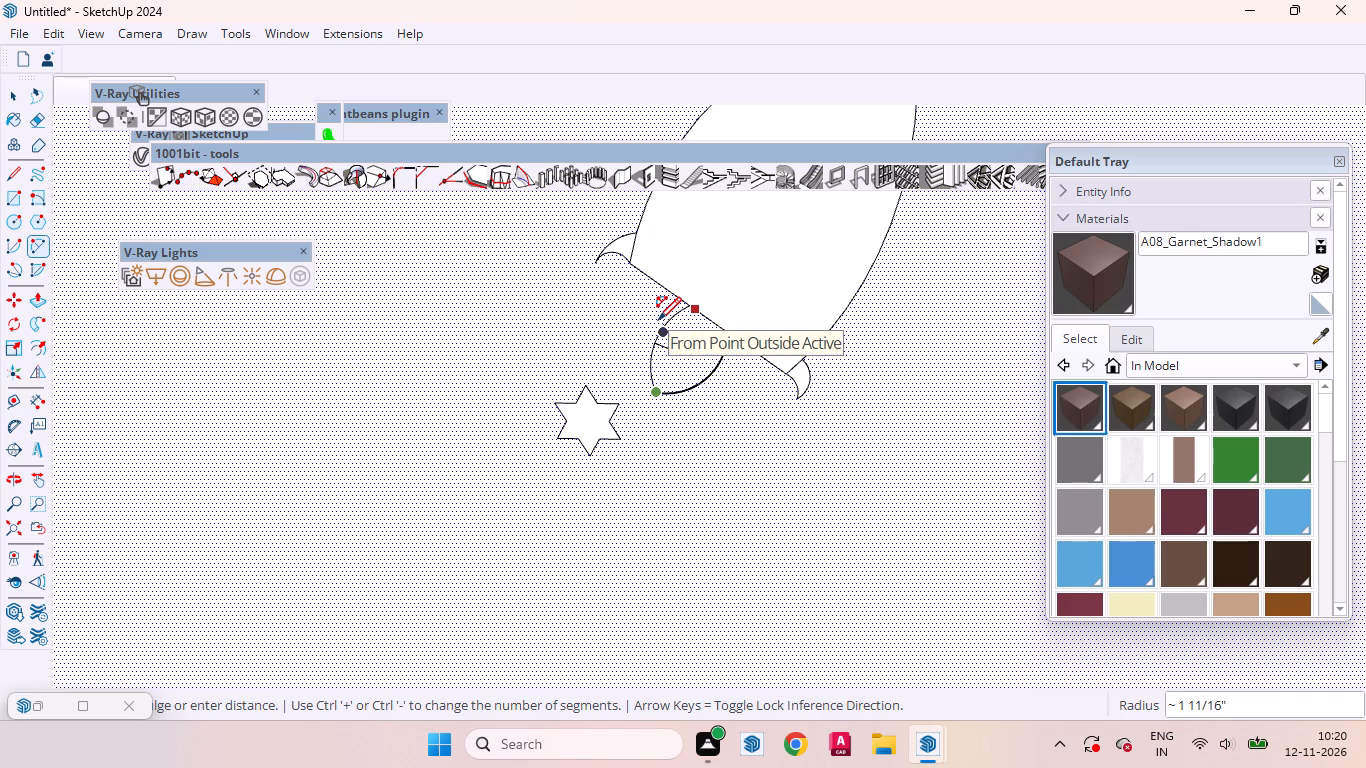
click(658, 320)
key(space)
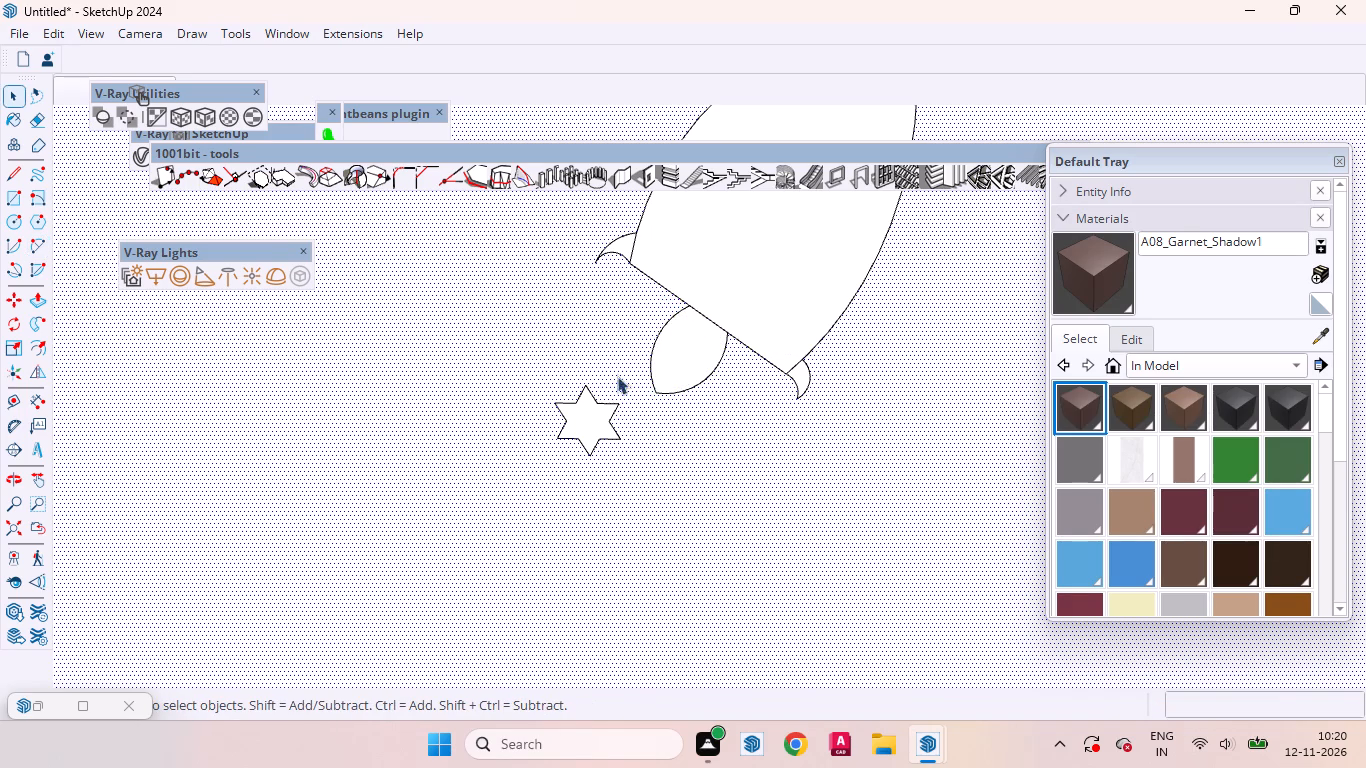
Scale the flame's two arcs up slightly and uniformly, extending the flame tip away from the rocket's base.
scroll(617, 375, down, 20)
middle_drag(661, 383, 672, 351)
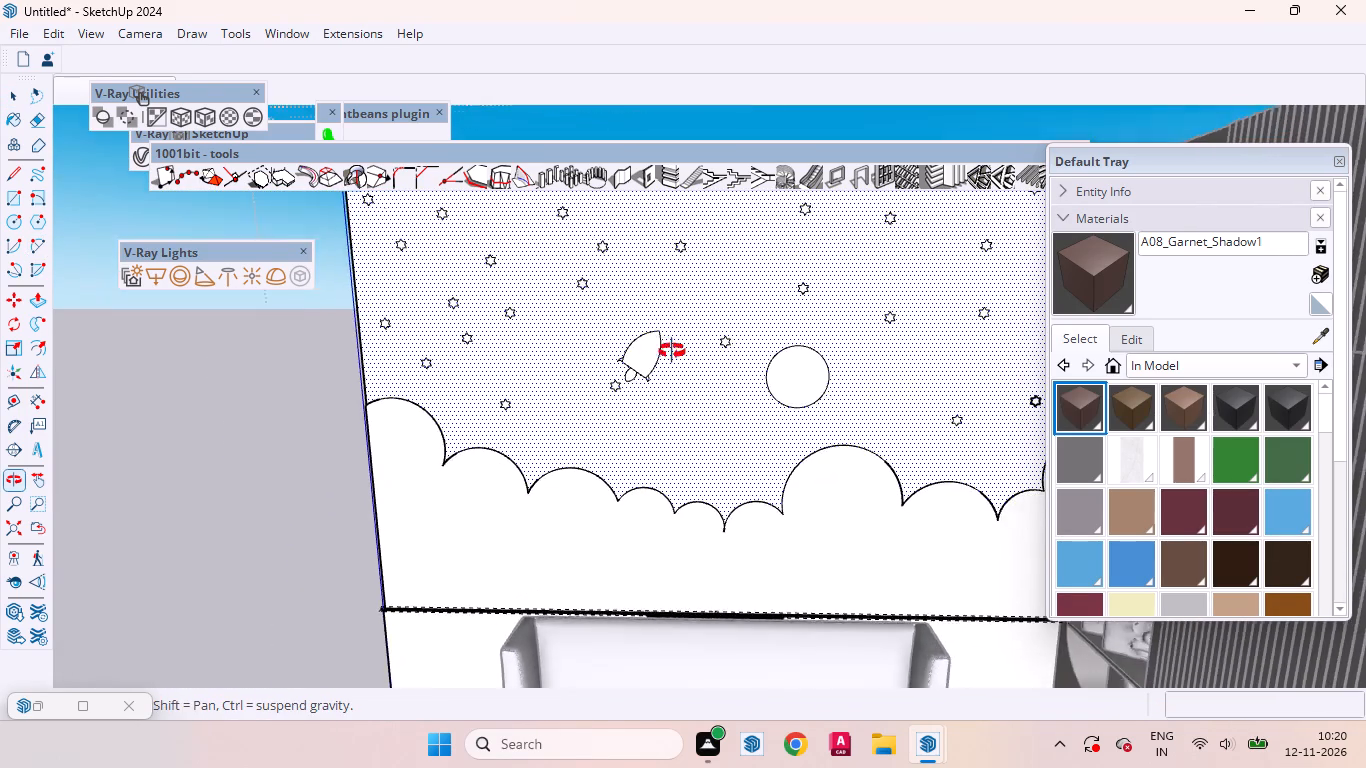
middle_drag(672, 351, 673, 355)
scroll(623, 388, up, 7)
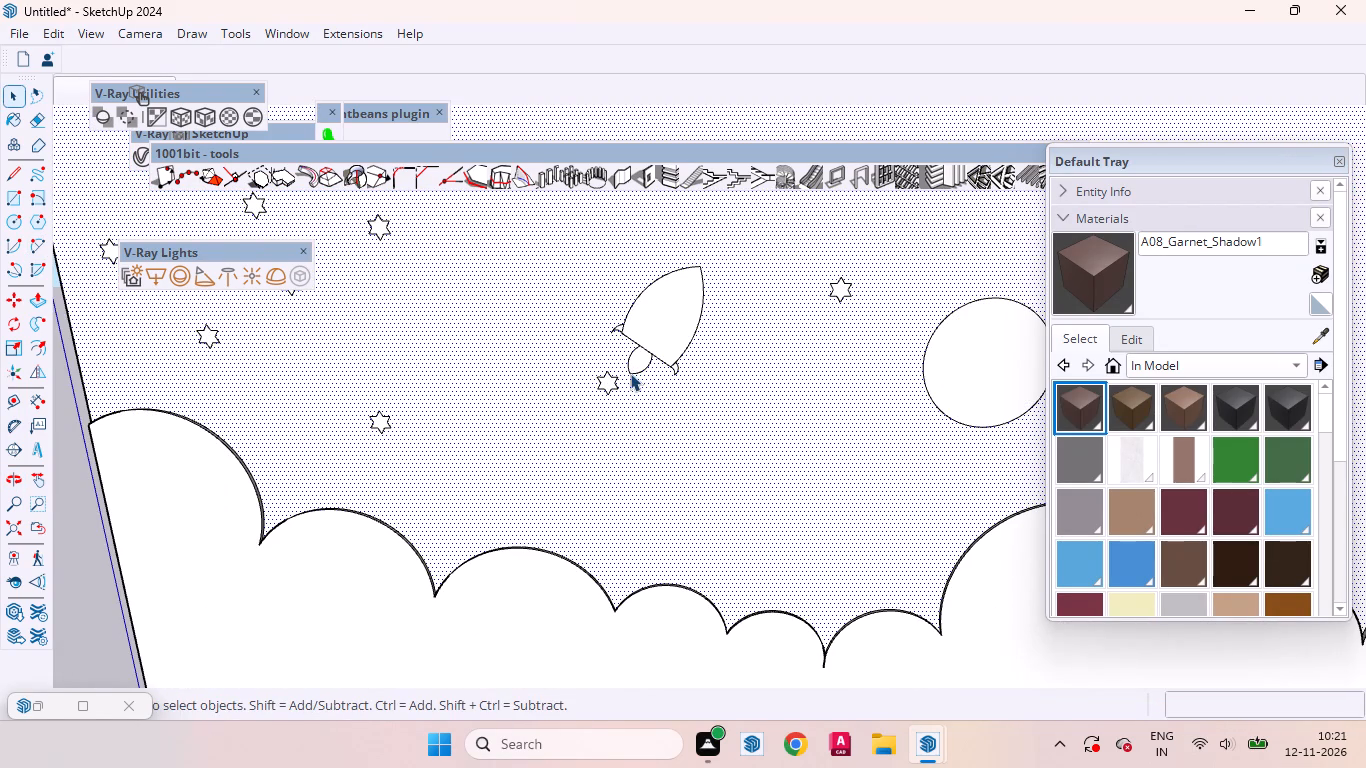
click(630, 373)
scroll(636, 365, up, 8)
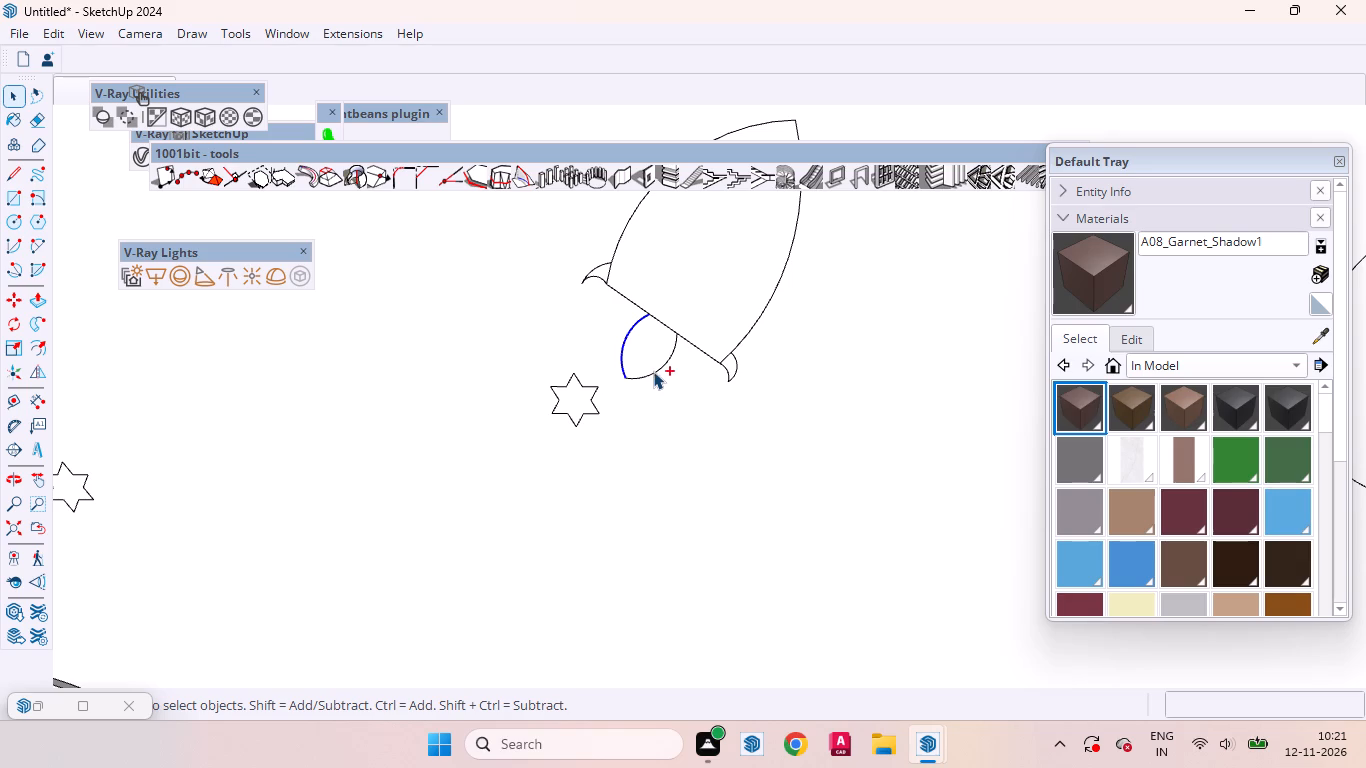
ctrl+click(653, 370)
key(s)
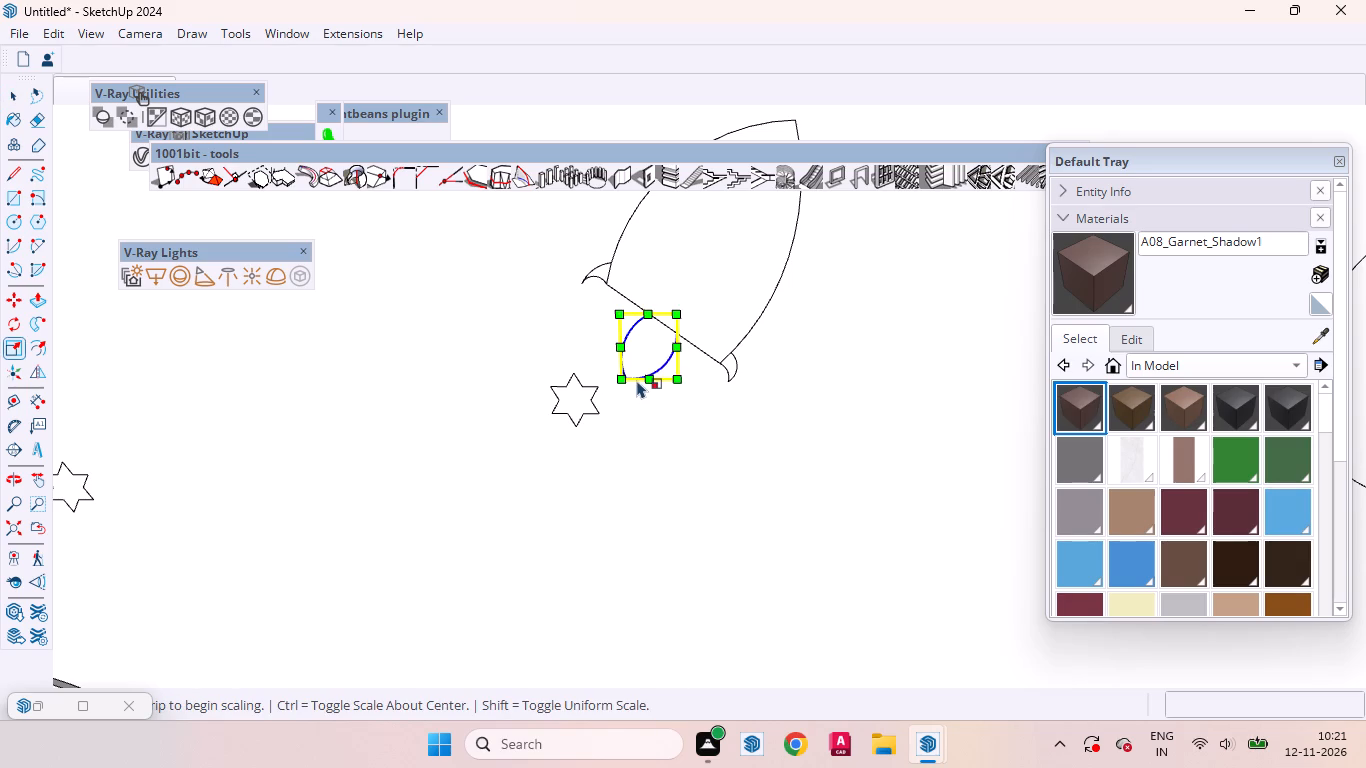
drag(623, 379, 606, 392)
key(space)
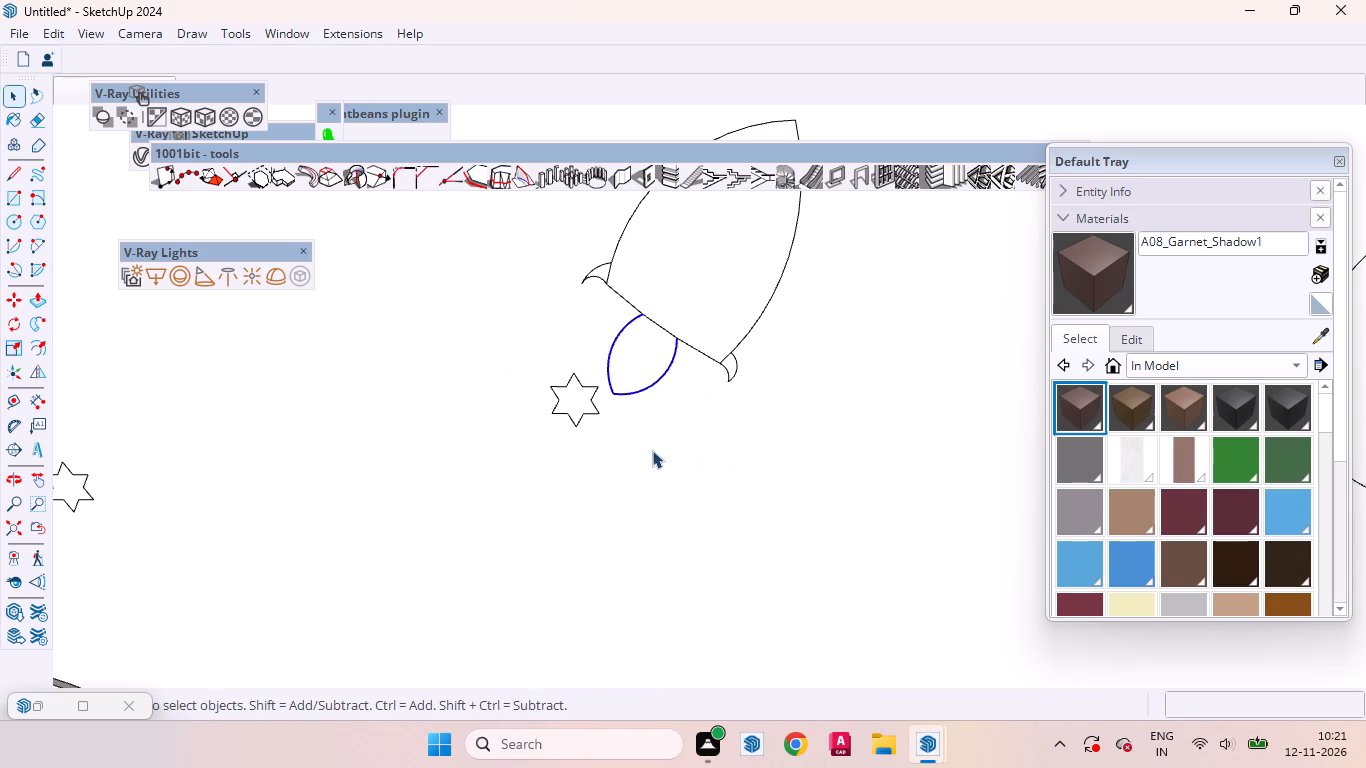
scroll(652, 450, down, 18)
click(394, 445)
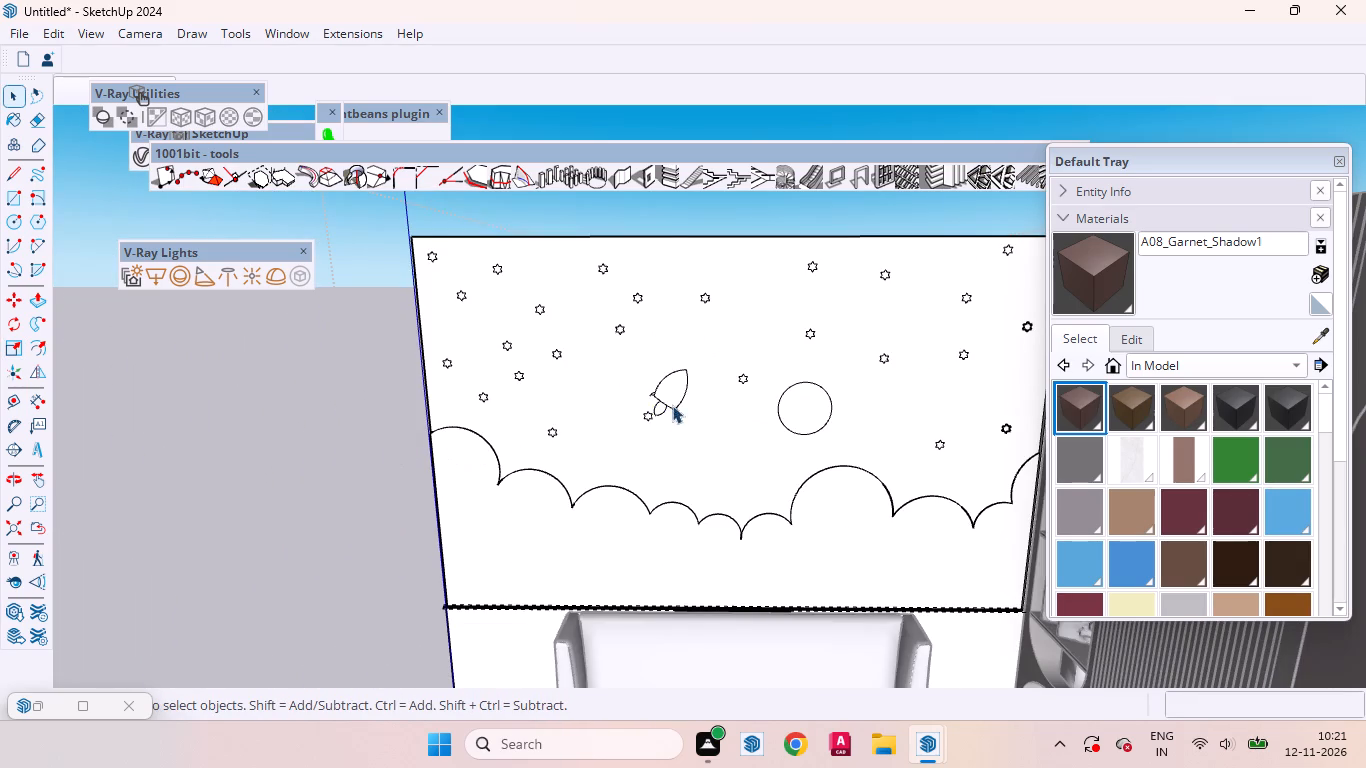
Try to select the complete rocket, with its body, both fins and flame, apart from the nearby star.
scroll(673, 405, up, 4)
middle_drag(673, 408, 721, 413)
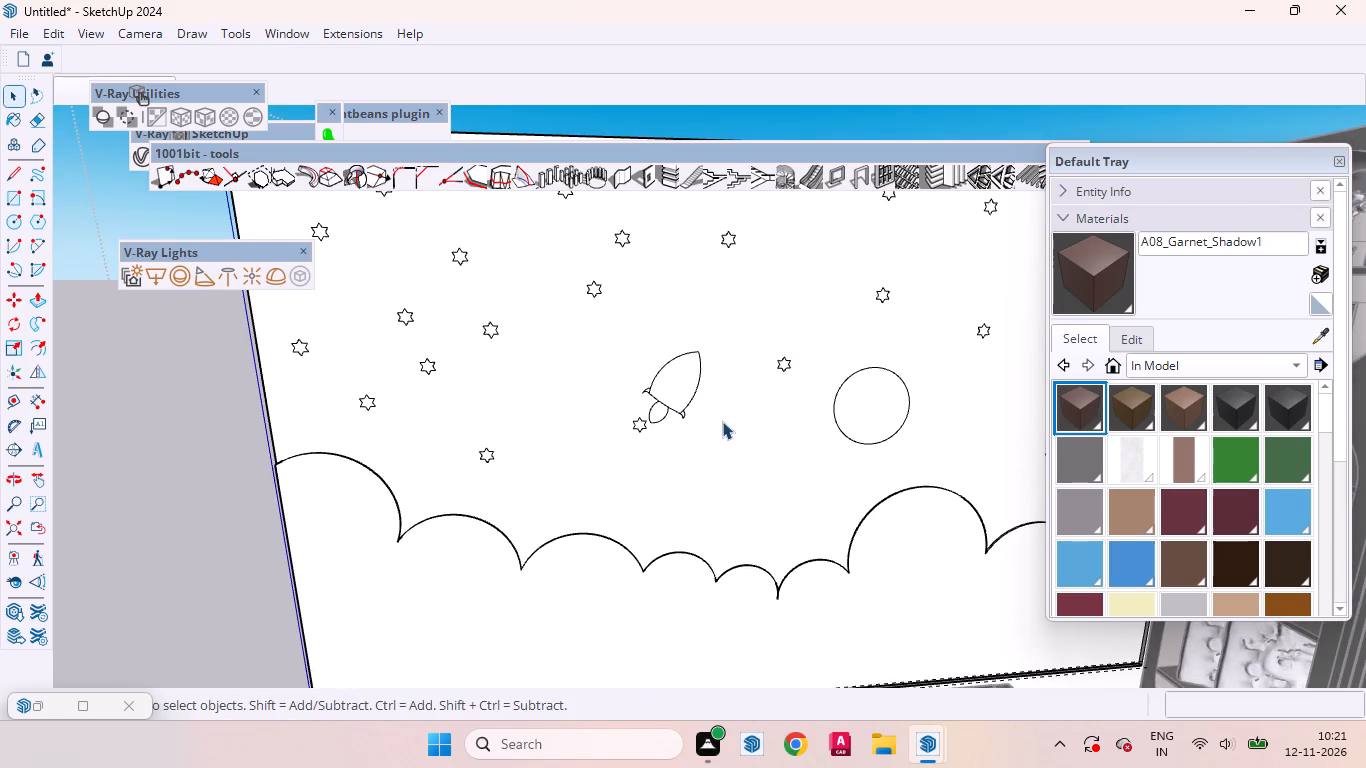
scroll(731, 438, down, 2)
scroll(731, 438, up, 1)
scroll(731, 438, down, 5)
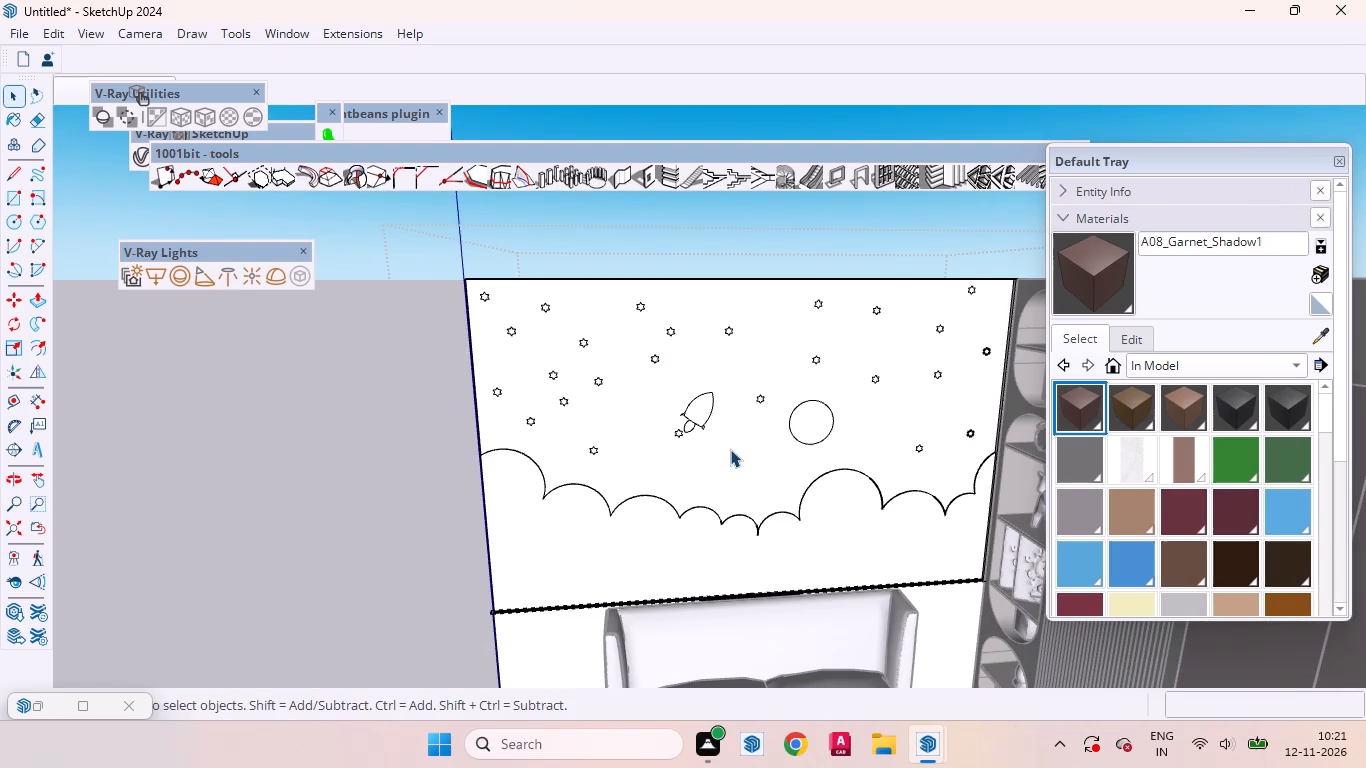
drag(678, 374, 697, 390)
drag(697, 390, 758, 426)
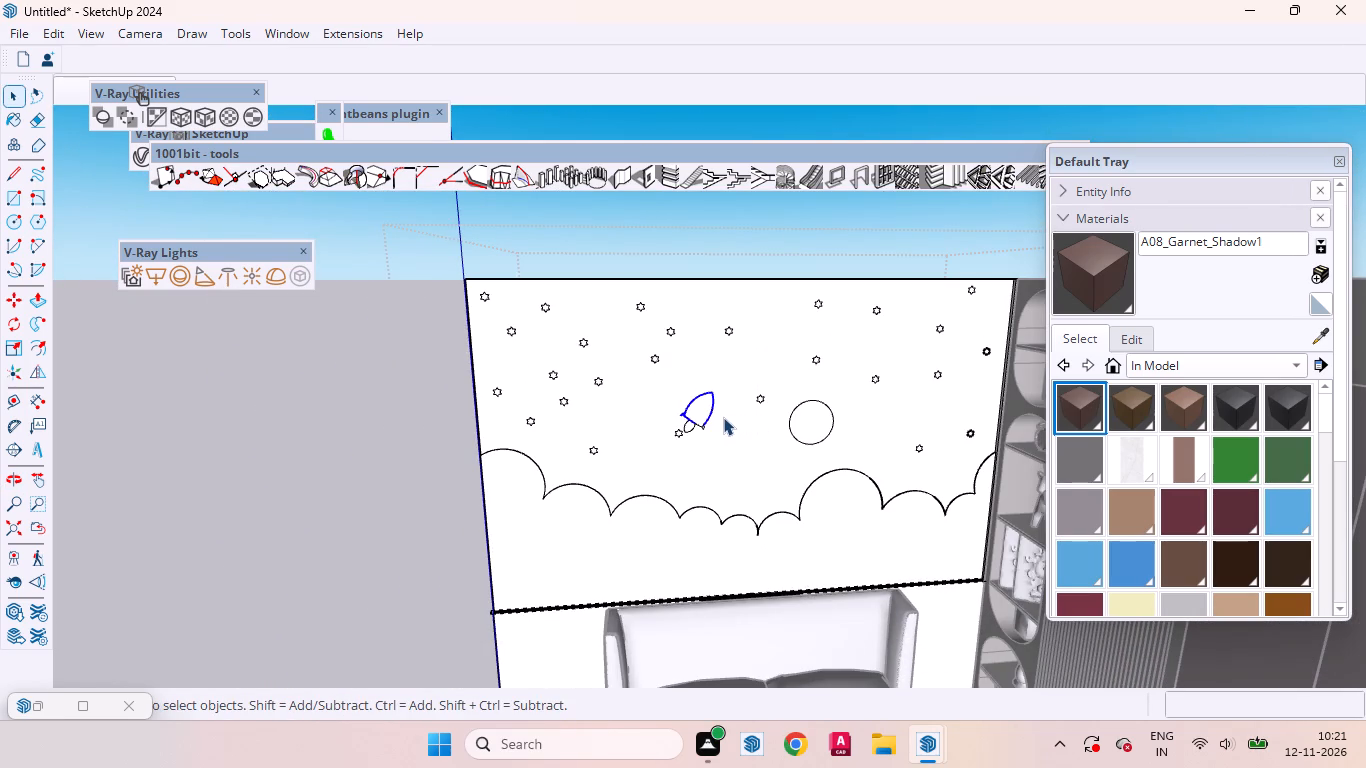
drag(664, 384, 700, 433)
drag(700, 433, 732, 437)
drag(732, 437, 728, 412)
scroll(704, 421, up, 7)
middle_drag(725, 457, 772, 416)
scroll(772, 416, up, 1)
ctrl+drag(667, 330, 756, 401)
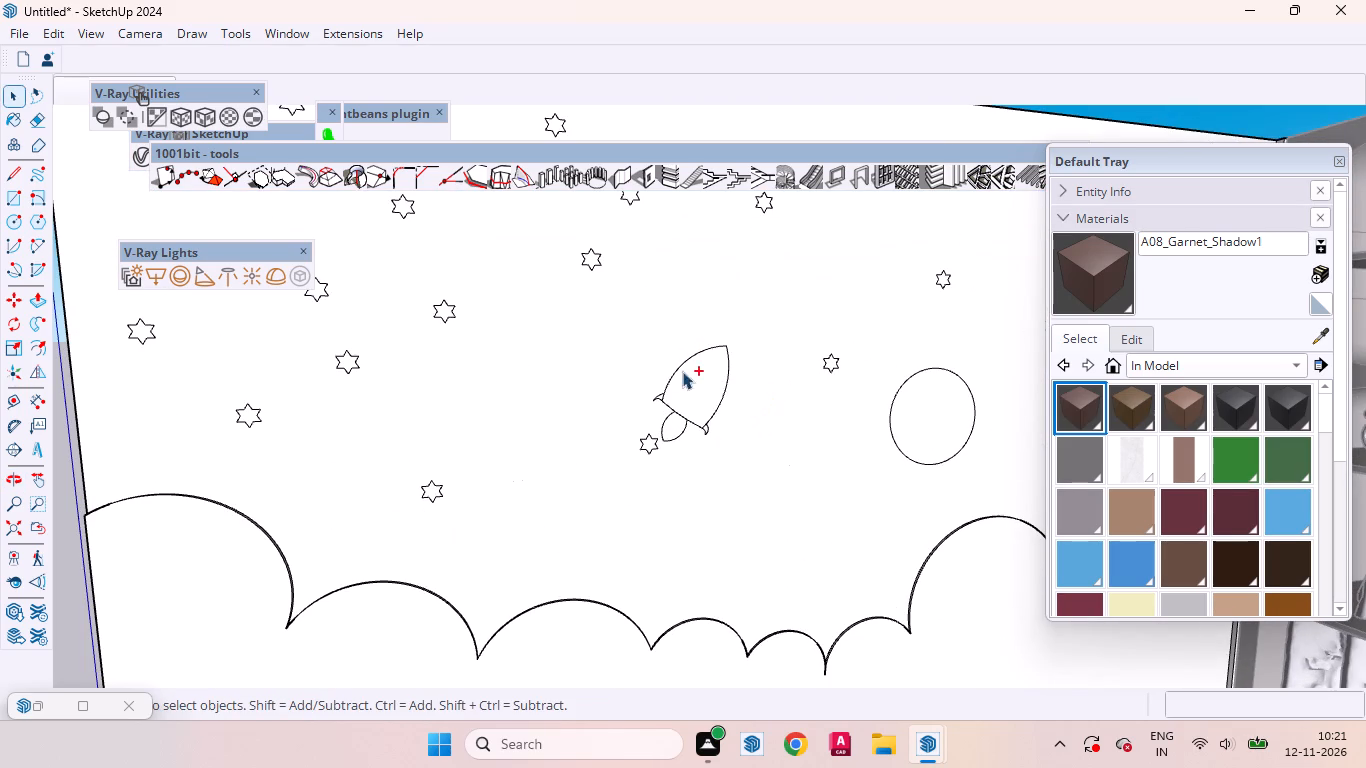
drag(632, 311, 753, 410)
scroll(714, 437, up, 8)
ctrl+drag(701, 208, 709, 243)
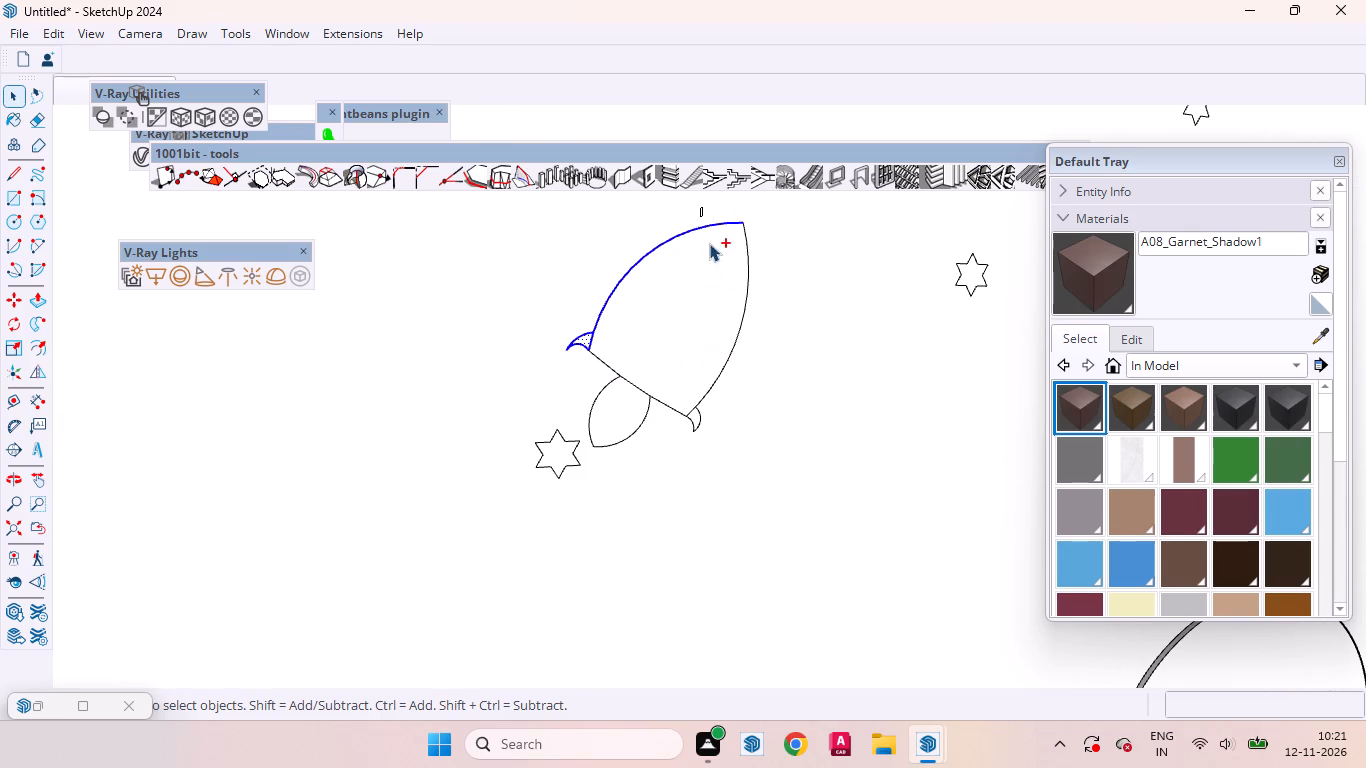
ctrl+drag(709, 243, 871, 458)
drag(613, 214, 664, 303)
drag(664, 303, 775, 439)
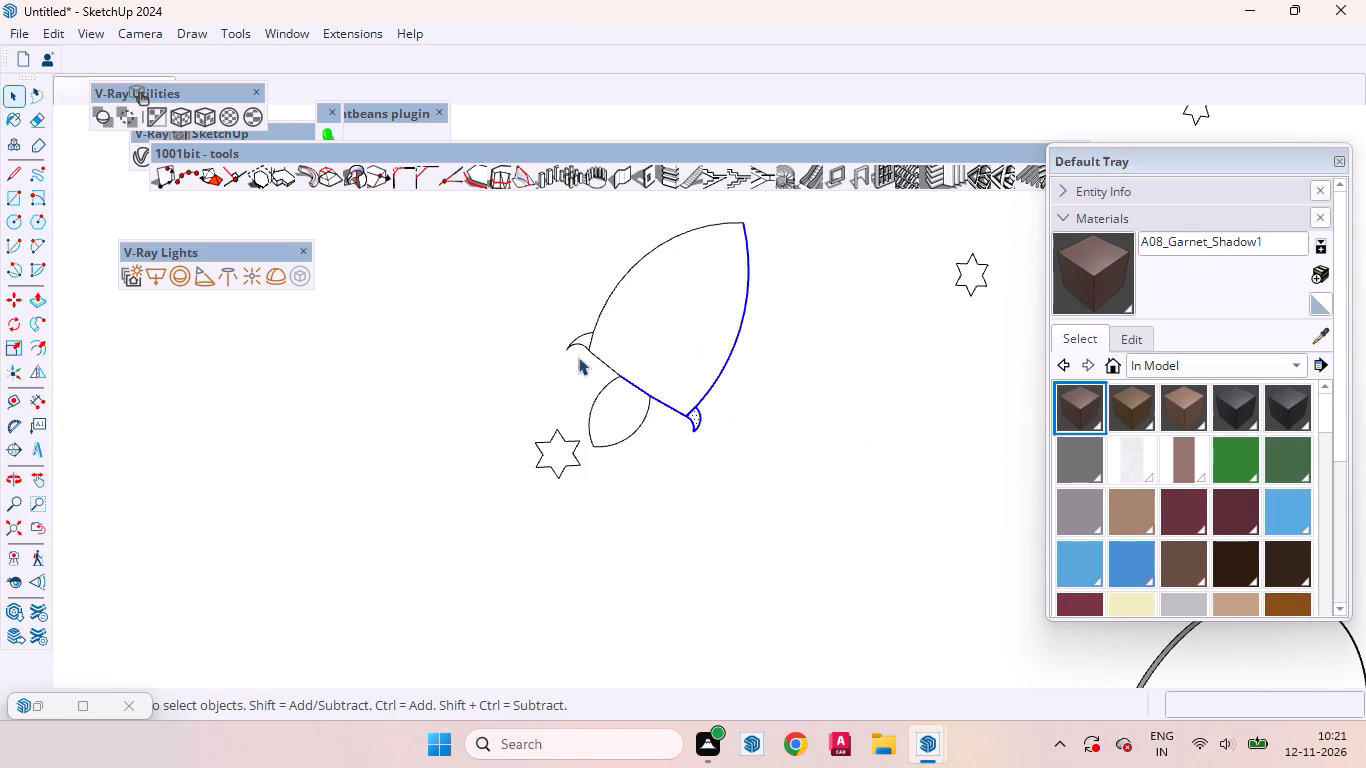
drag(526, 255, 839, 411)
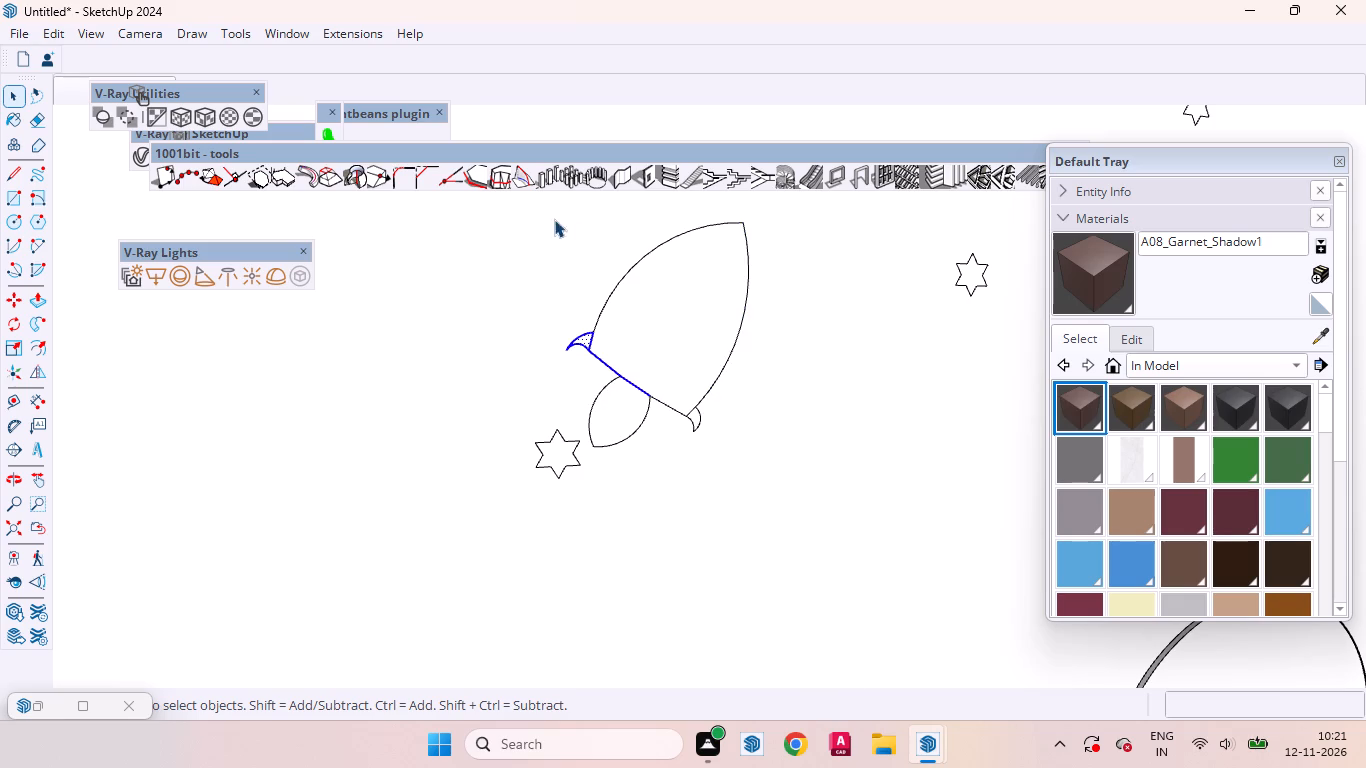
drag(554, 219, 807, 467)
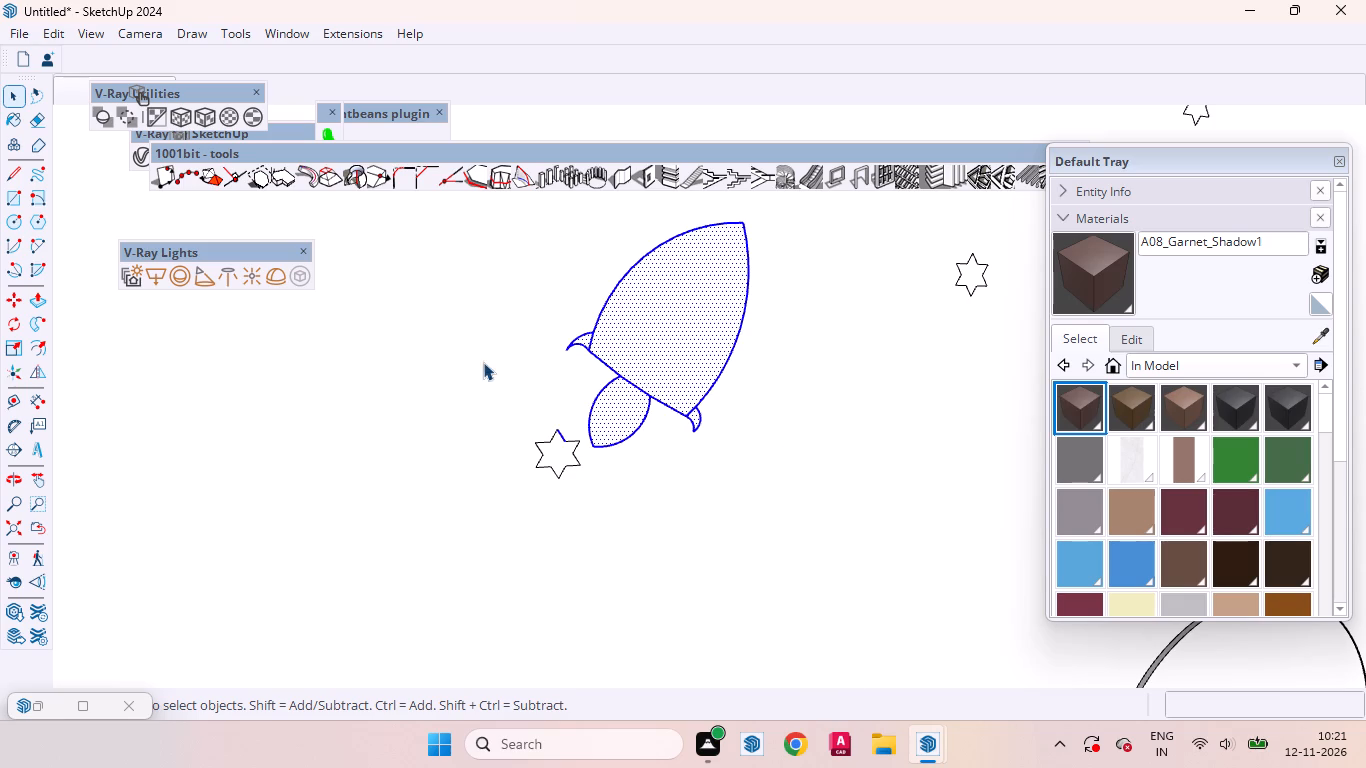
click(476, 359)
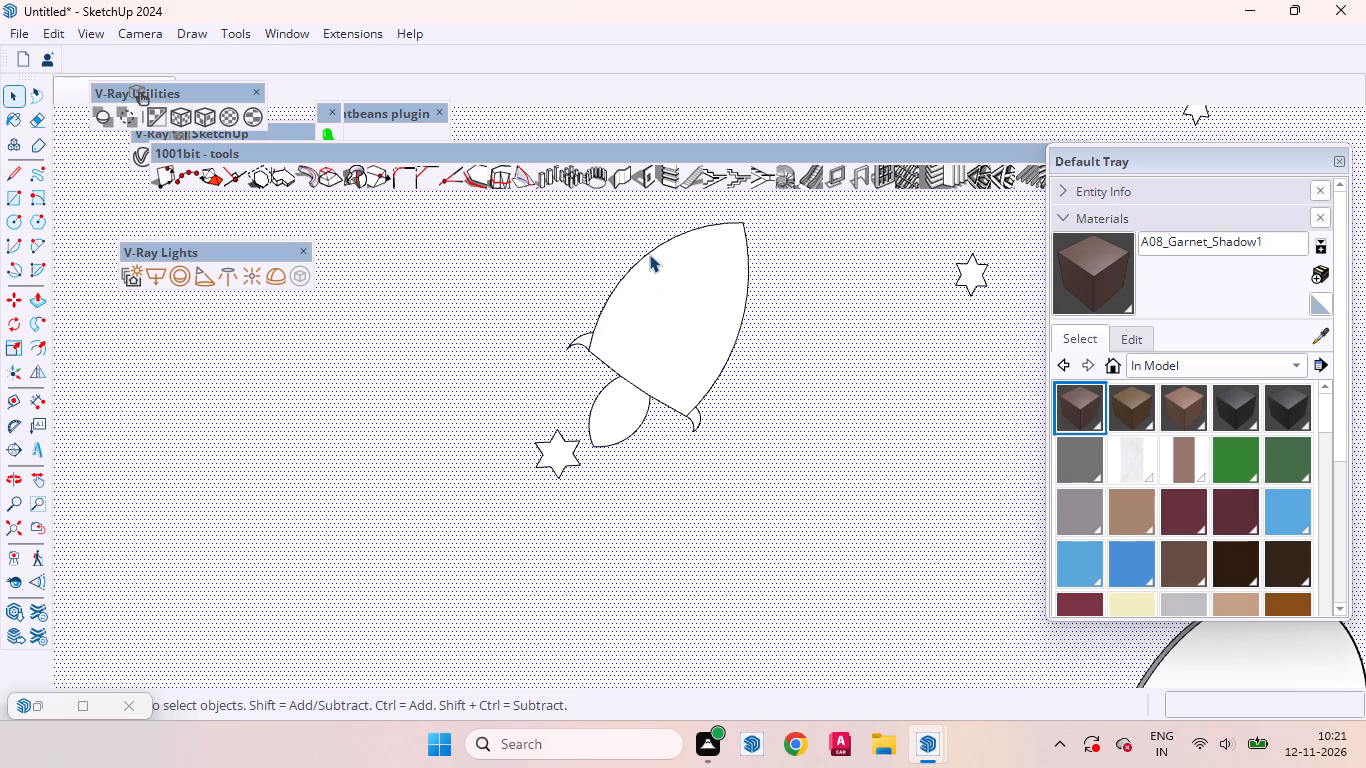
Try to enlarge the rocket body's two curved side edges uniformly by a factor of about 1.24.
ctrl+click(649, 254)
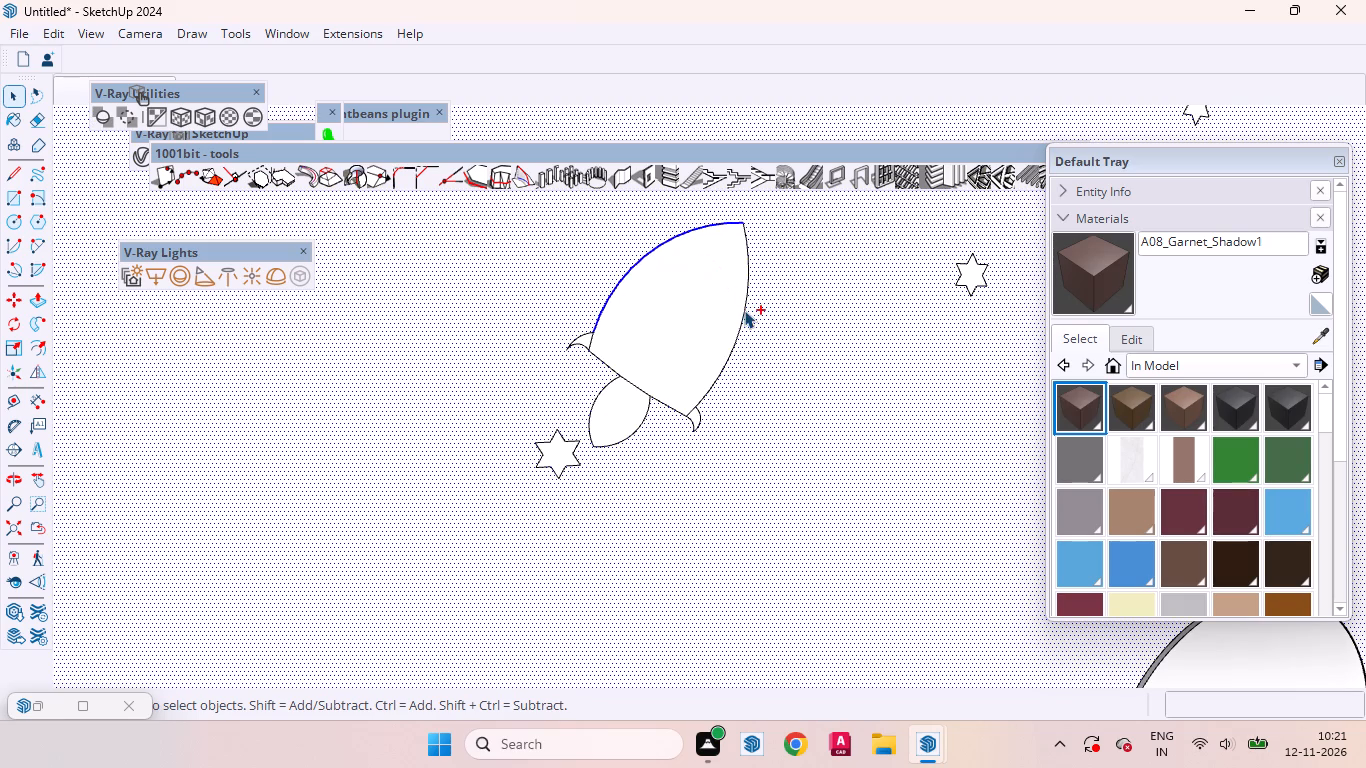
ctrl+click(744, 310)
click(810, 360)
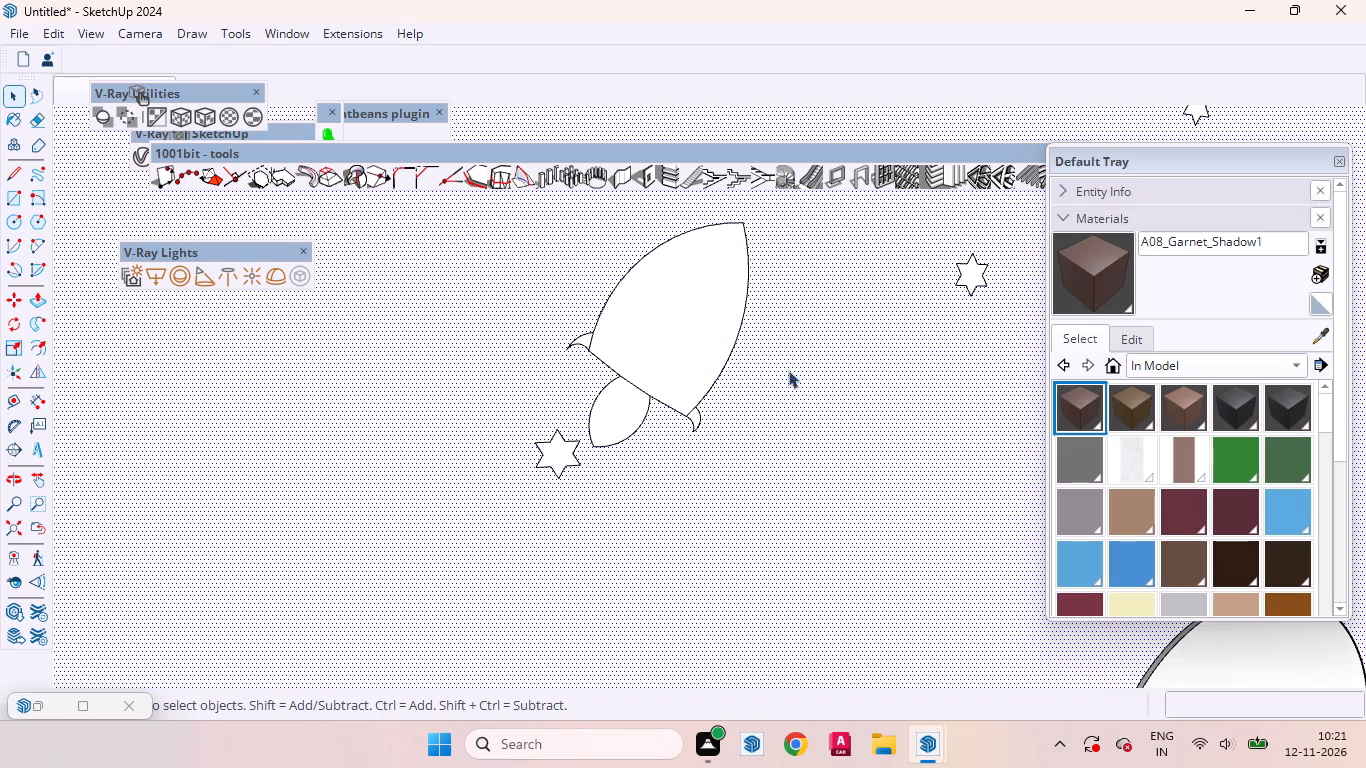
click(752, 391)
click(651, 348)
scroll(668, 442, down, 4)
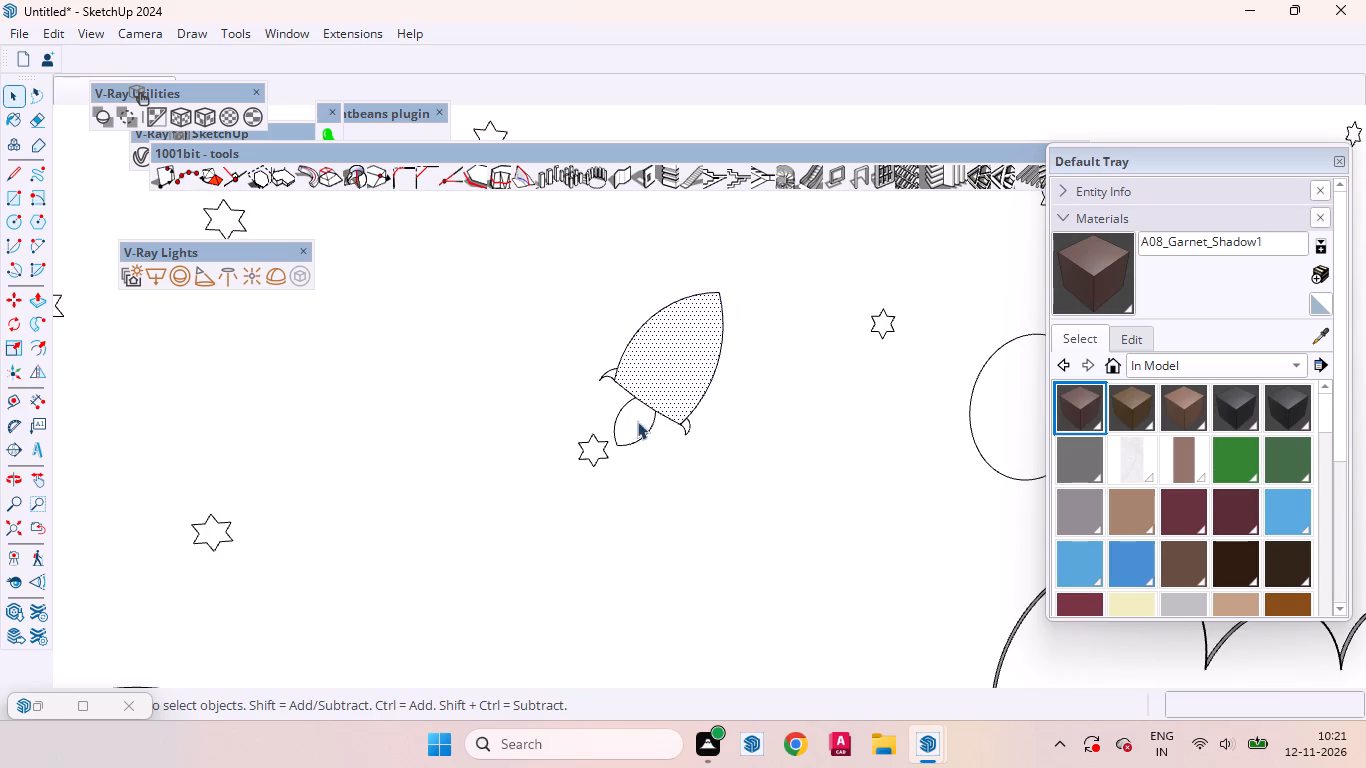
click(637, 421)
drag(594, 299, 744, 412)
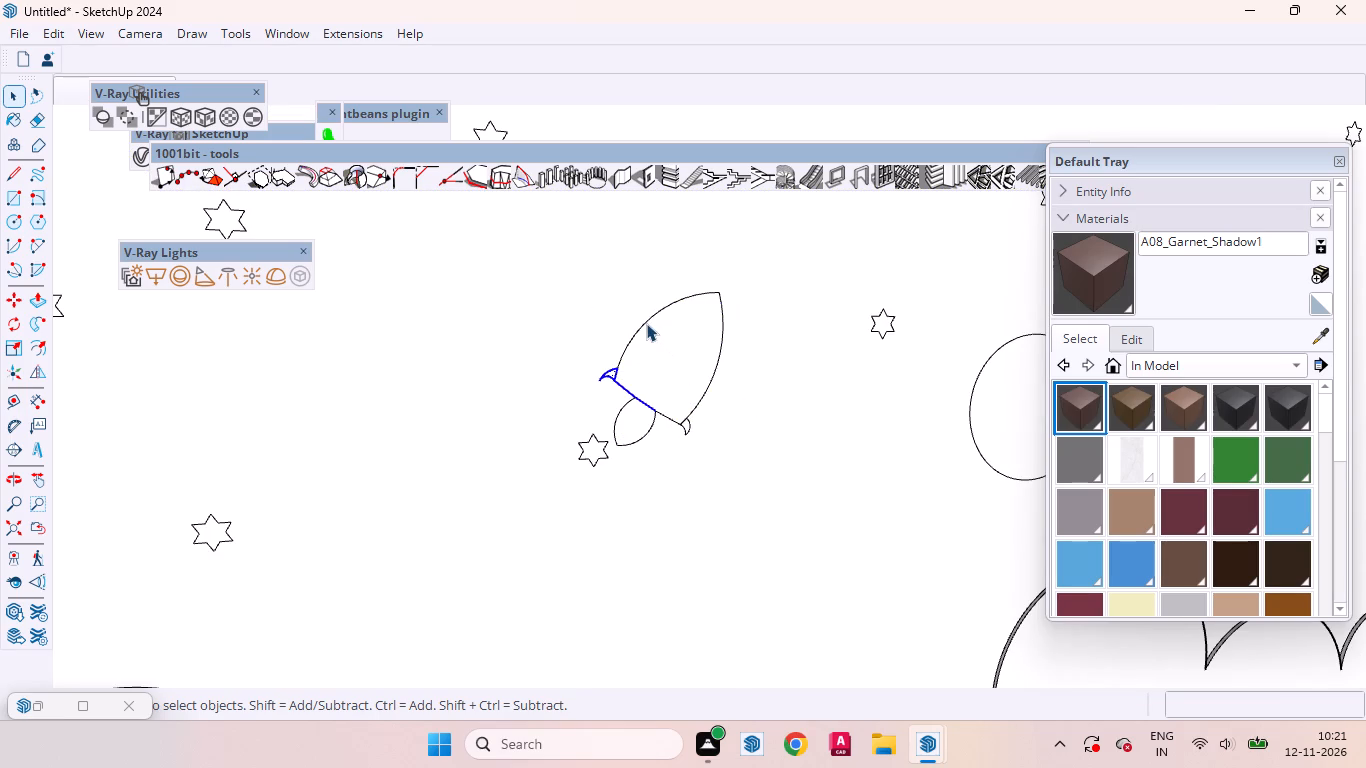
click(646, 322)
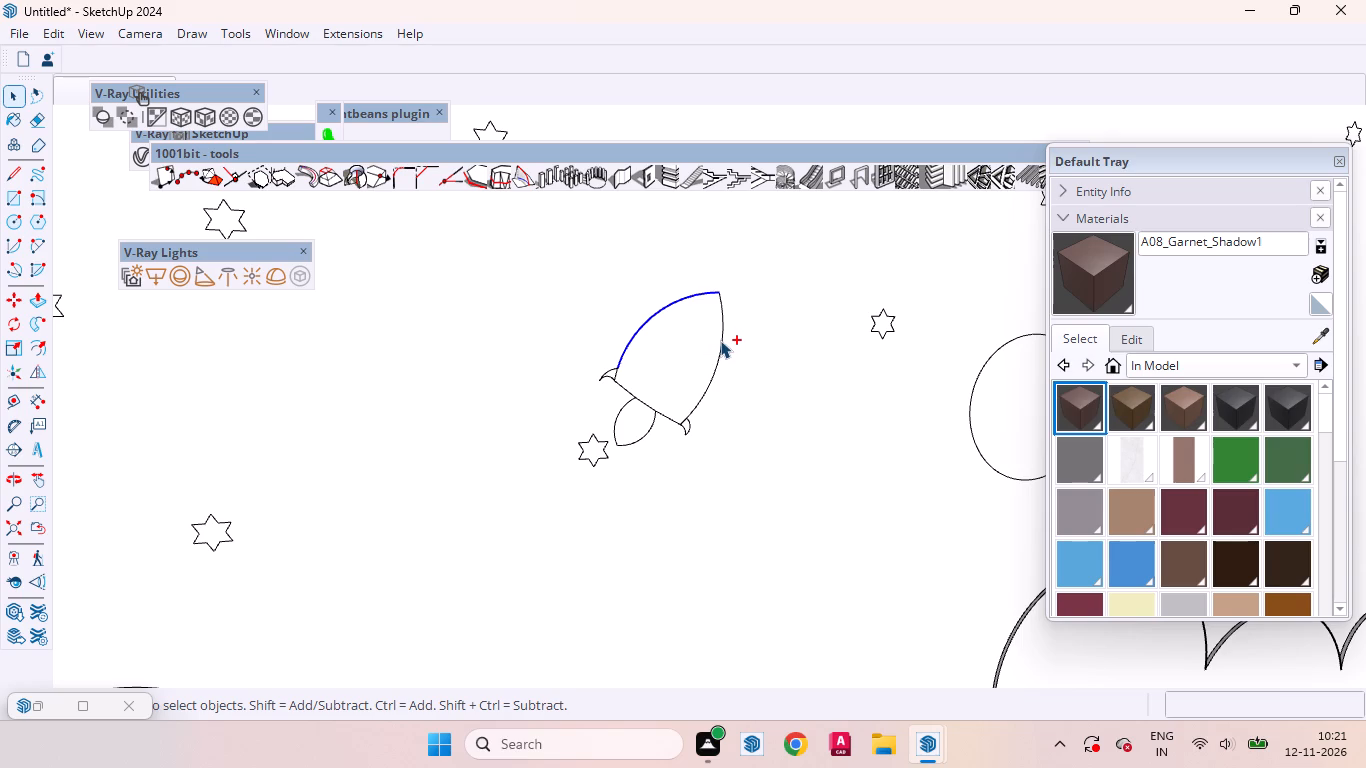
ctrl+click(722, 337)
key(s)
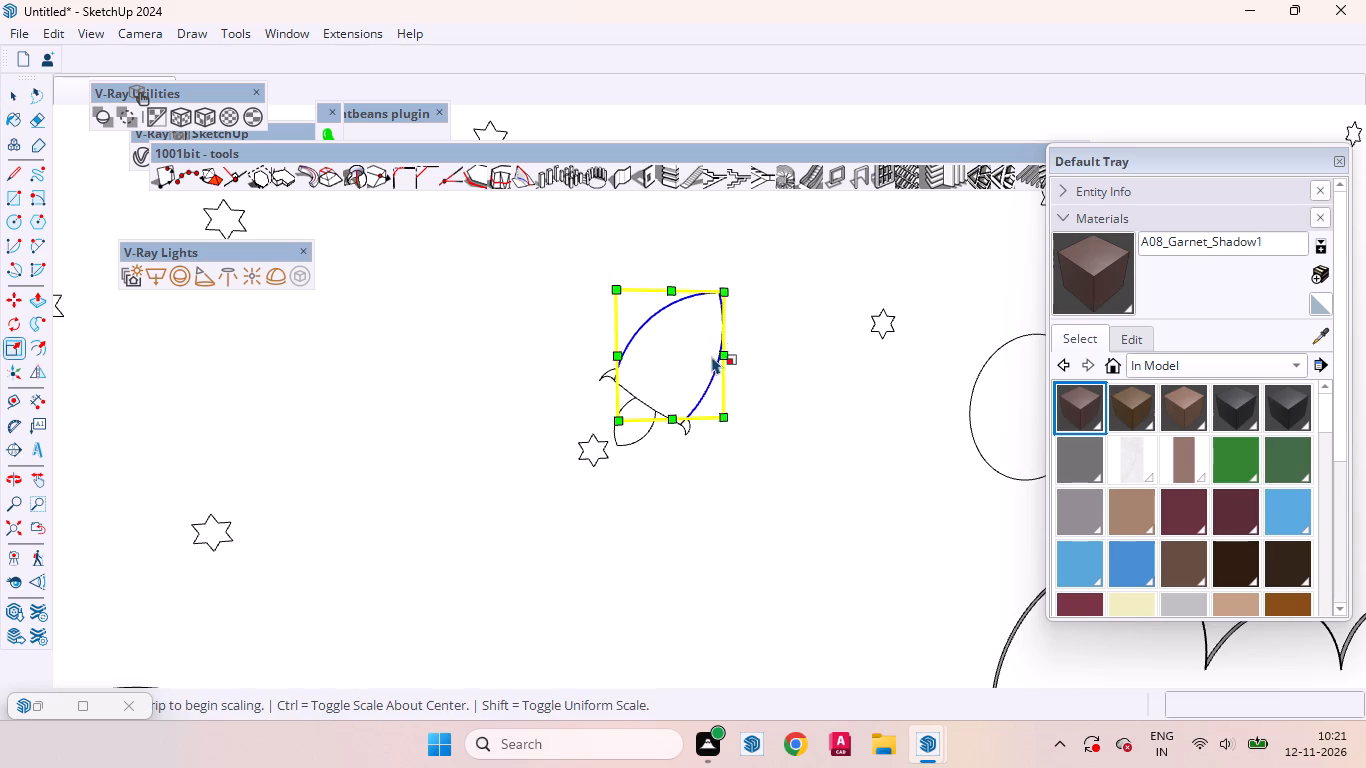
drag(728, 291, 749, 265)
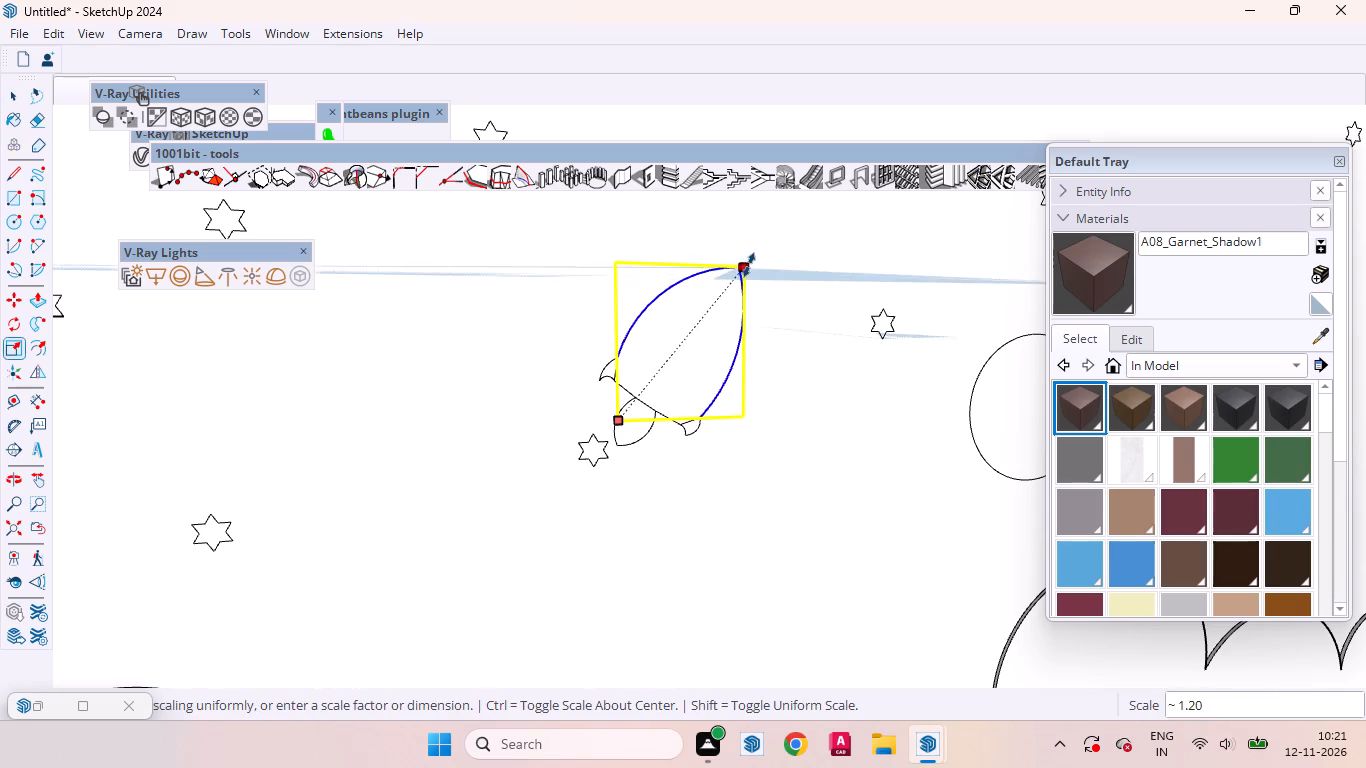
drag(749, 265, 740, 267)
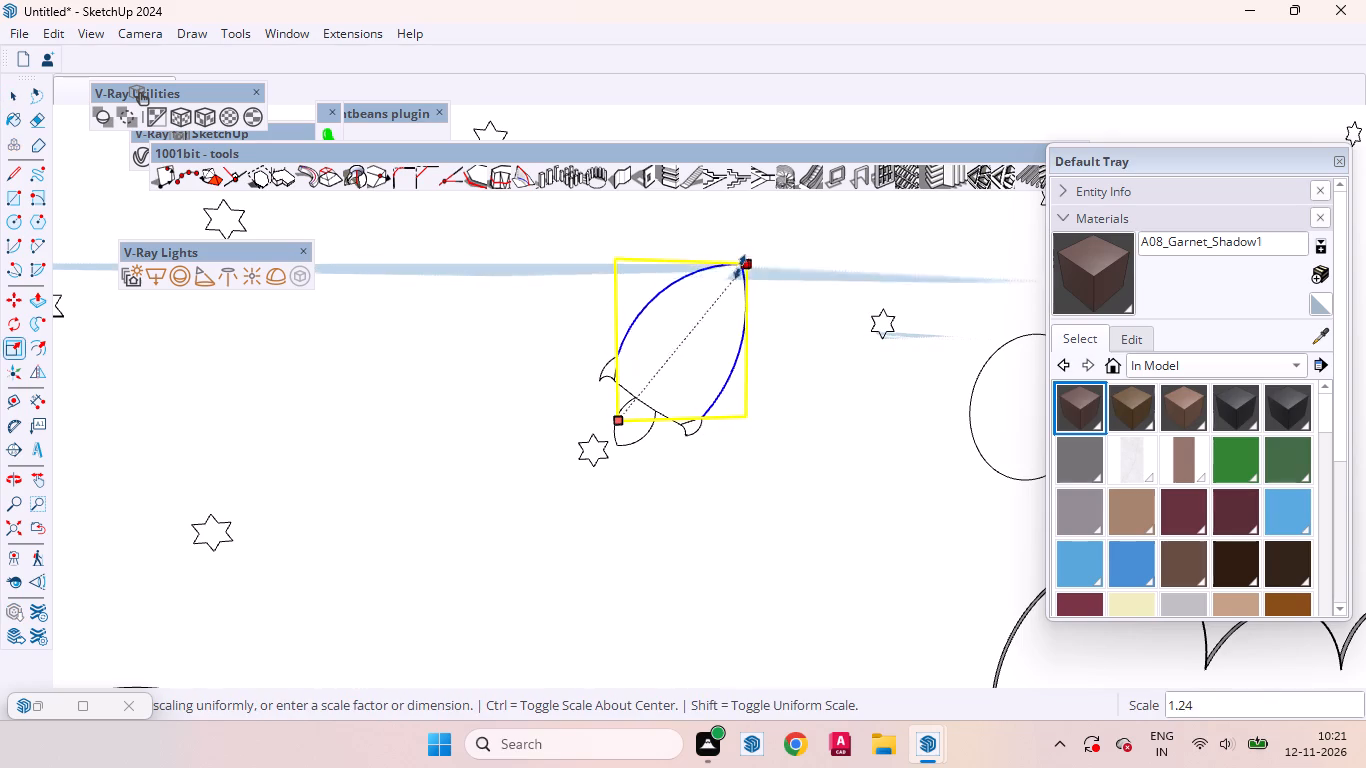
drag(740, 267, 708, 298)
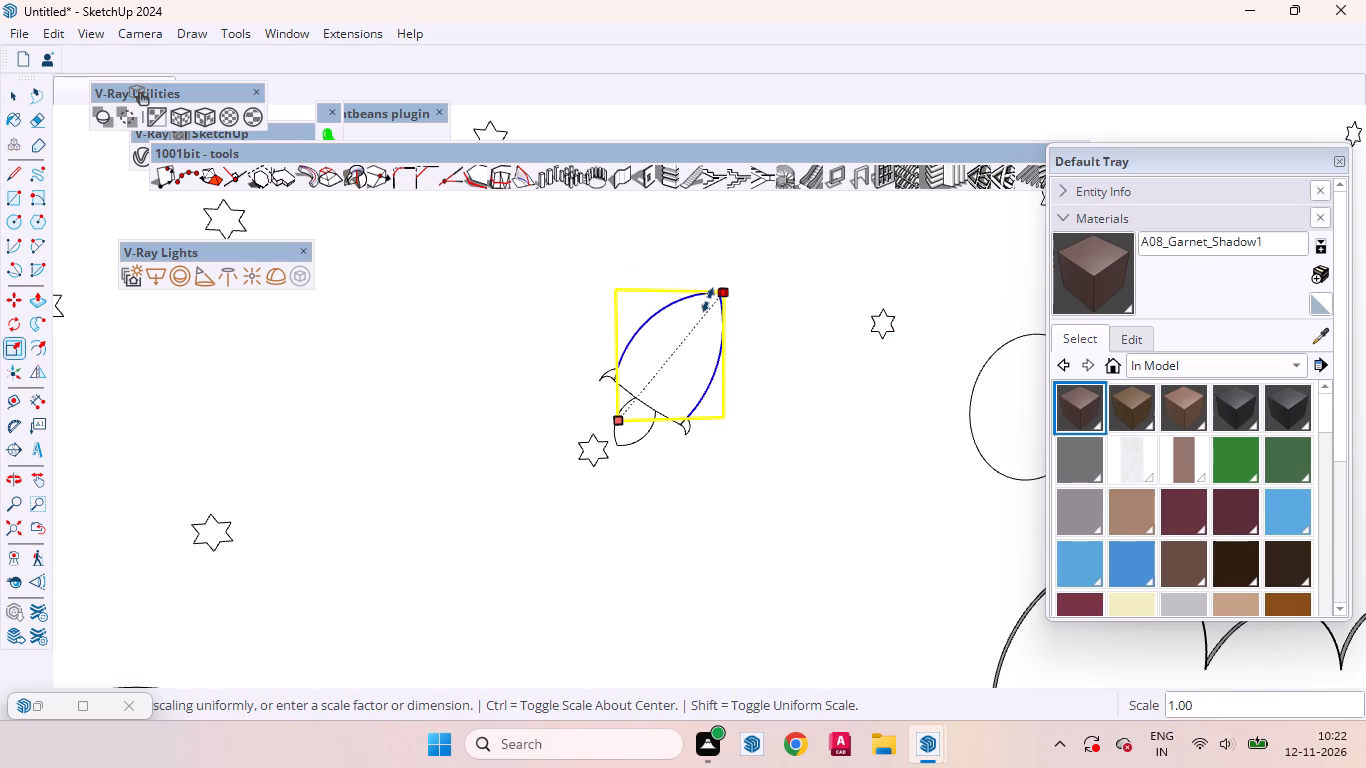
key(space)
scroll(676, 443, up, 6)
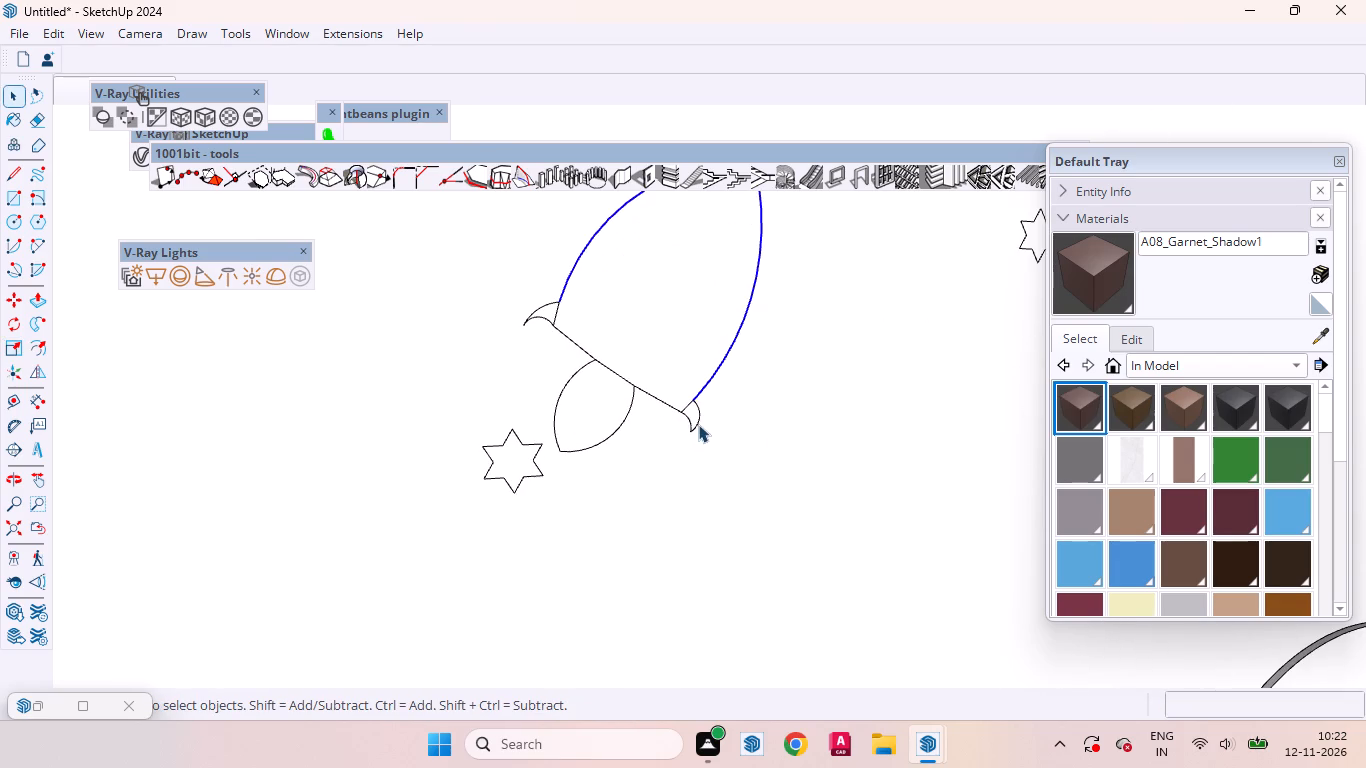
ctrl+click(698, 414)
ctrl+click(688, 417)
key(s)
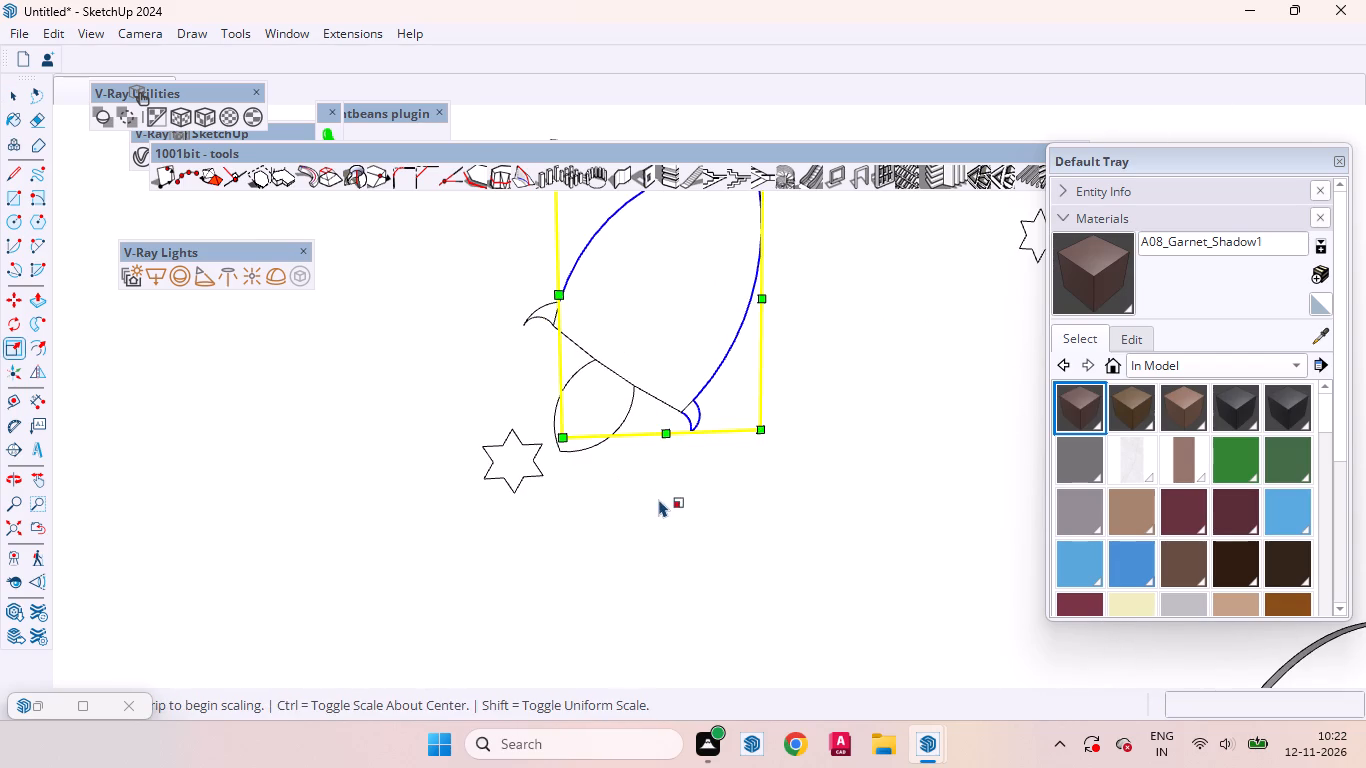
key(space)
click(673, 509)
Scale the two arcs of the rocket fin on the moon side uniformly by a factor of about 2.00.
click(696, 412)
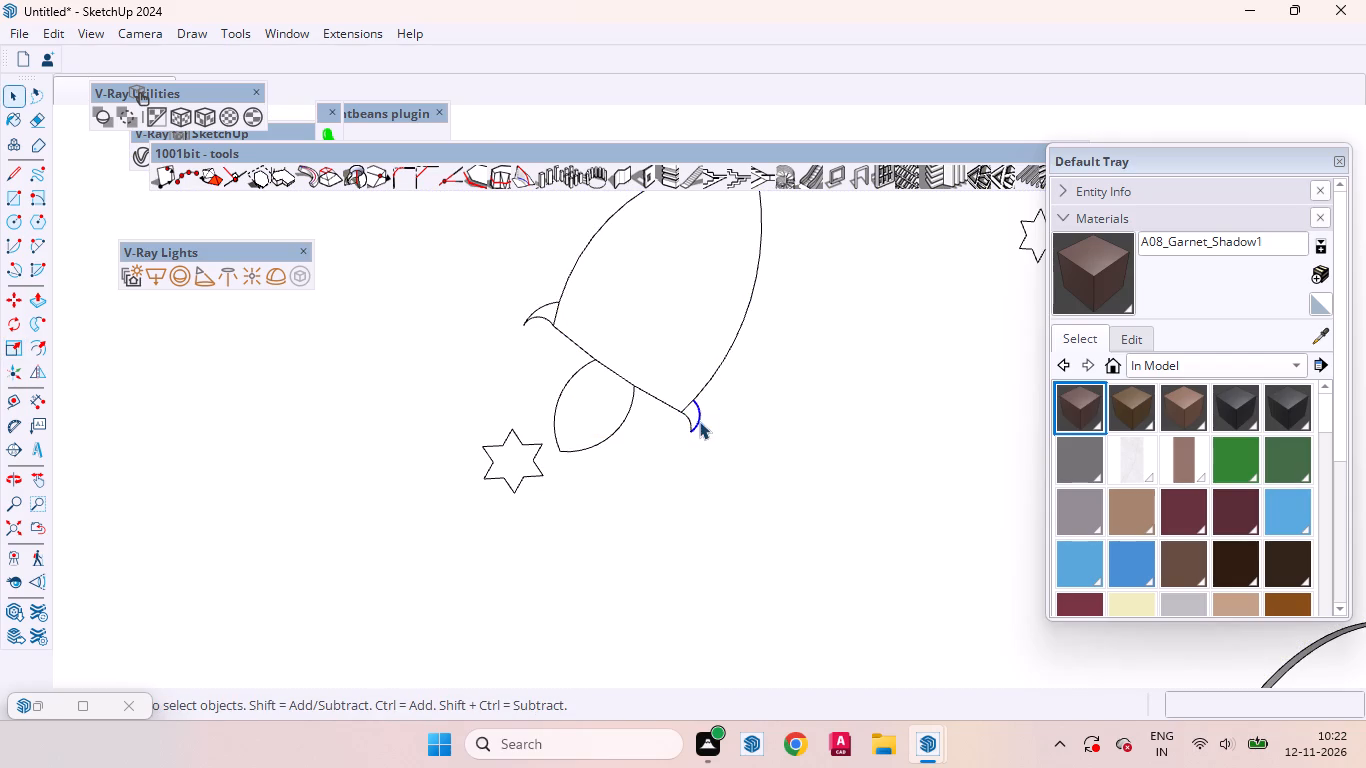
ctrl+click(687, 414)
key(s)
drag(683, 432, 679, 457)
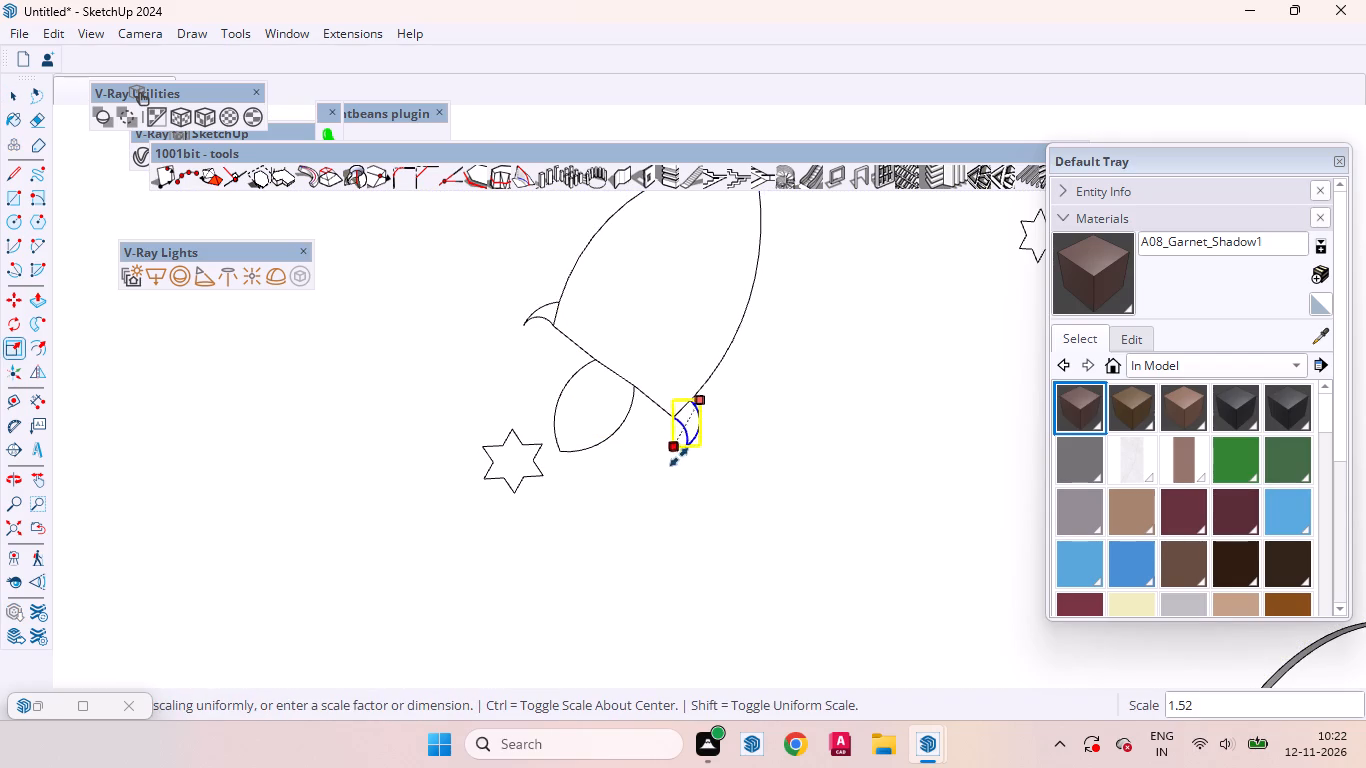
drag(679, 457, 728, 461)
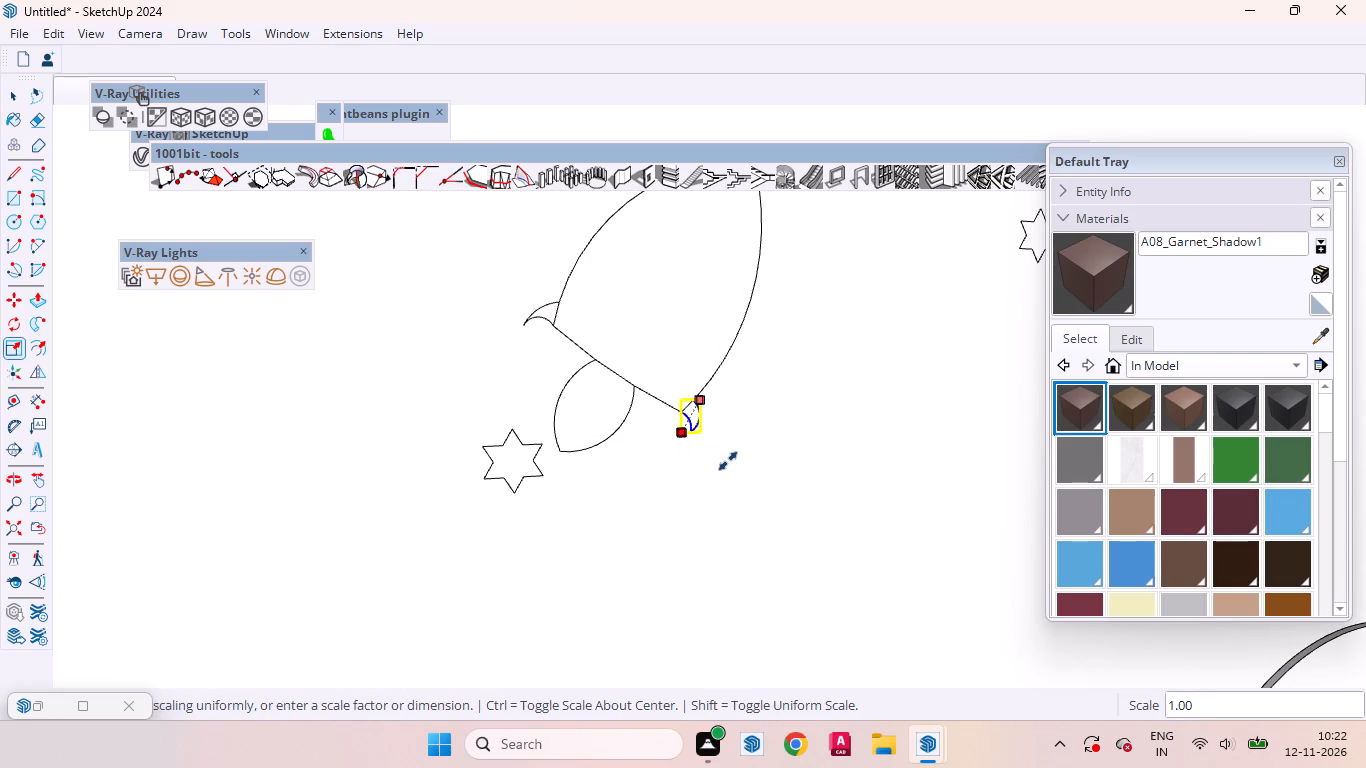
drag(728, 461, 728, 460)
drag(685, 436, 686, 482)
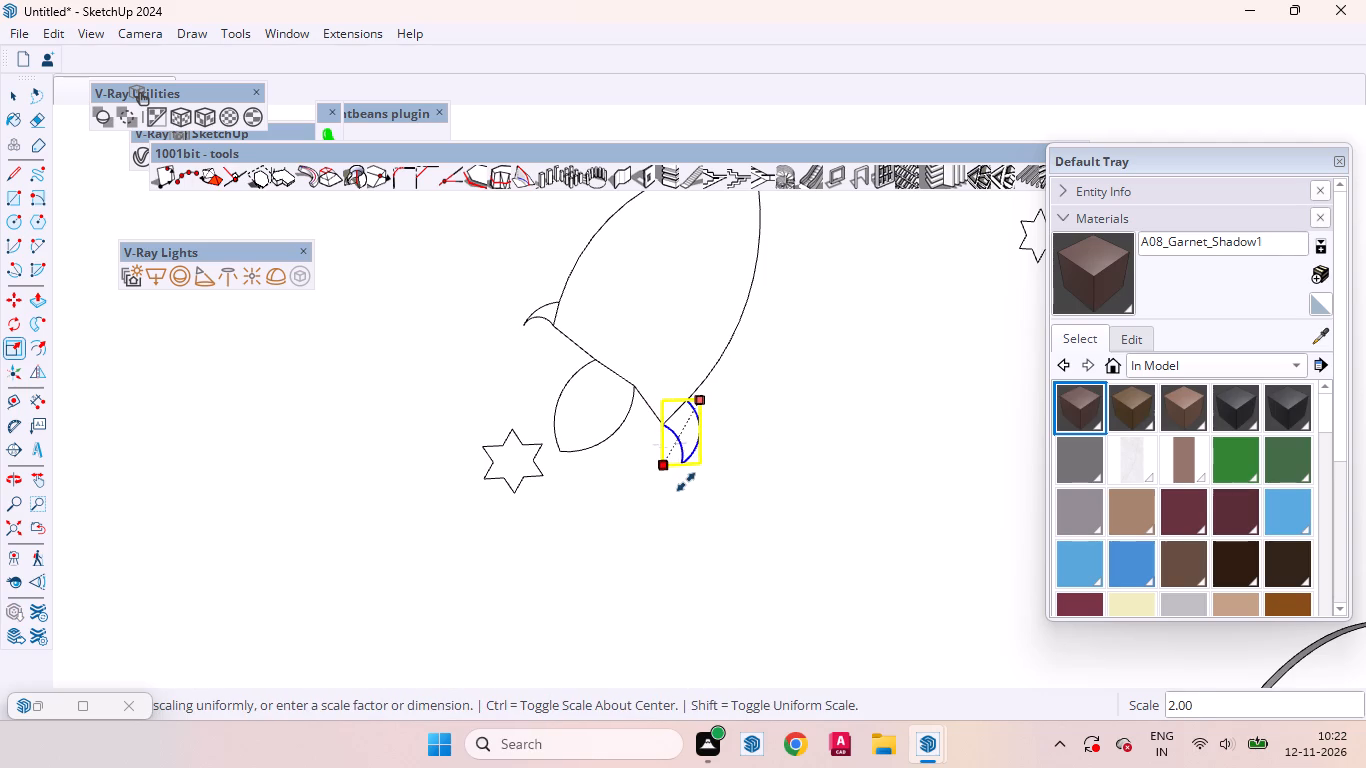
drag(686, 482, 690, 482)
key(space)
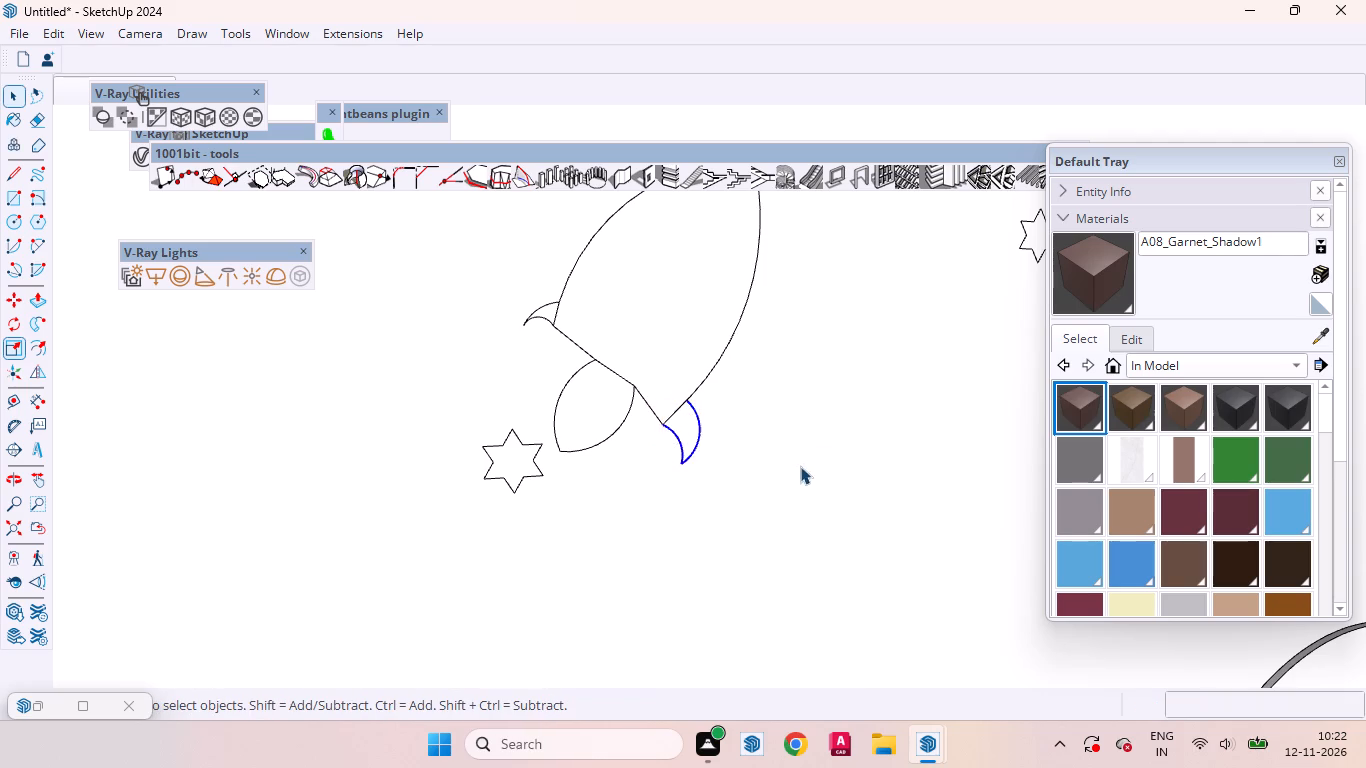
scroll(715, 492, down, 13)
click(691, 506)
Scale the two arcs of the opposite rocket fin, away from the moon, uniformly by about 2.31.
middle_drag(725, 498, 767, 479)
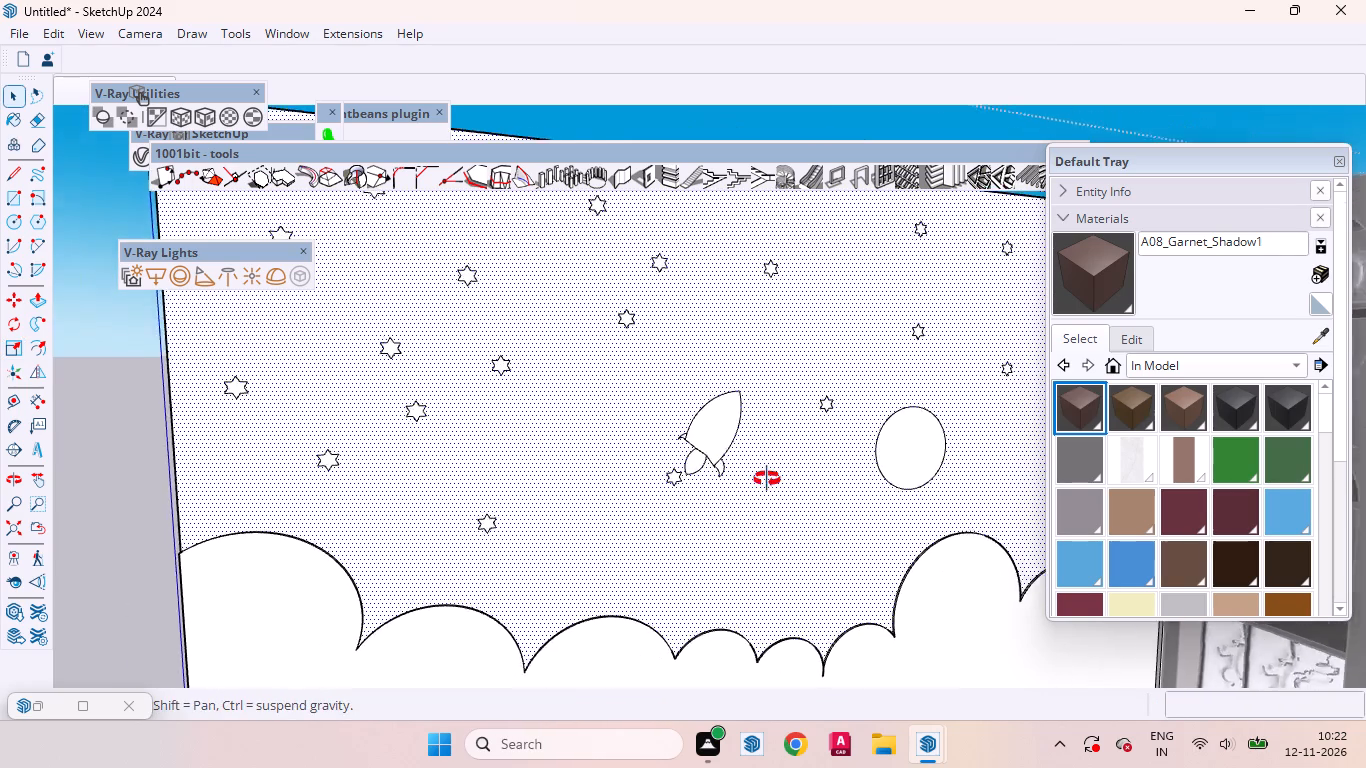
middle_drag(767, 479, 785, 468)
scroll(709, 446, up, 12)
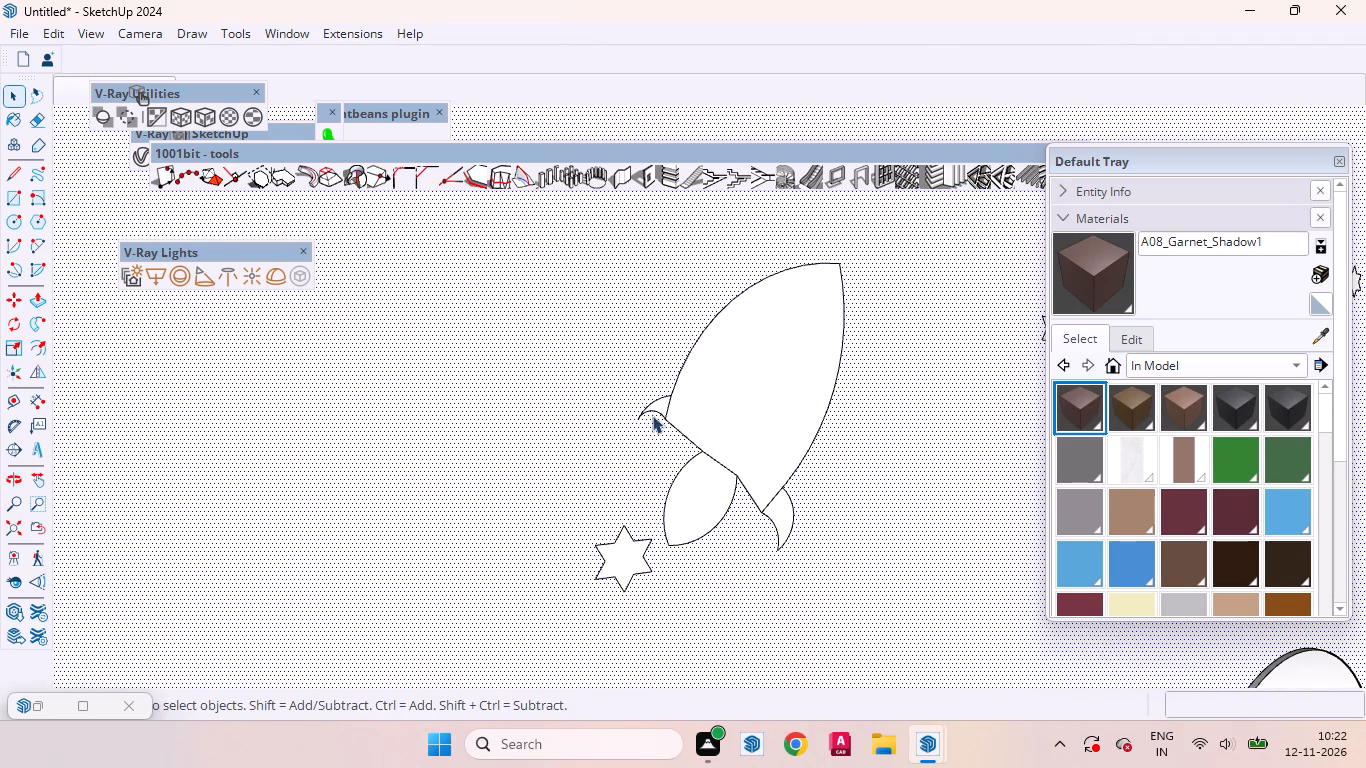
click(652, 409)
ctrl+click(656, 400)
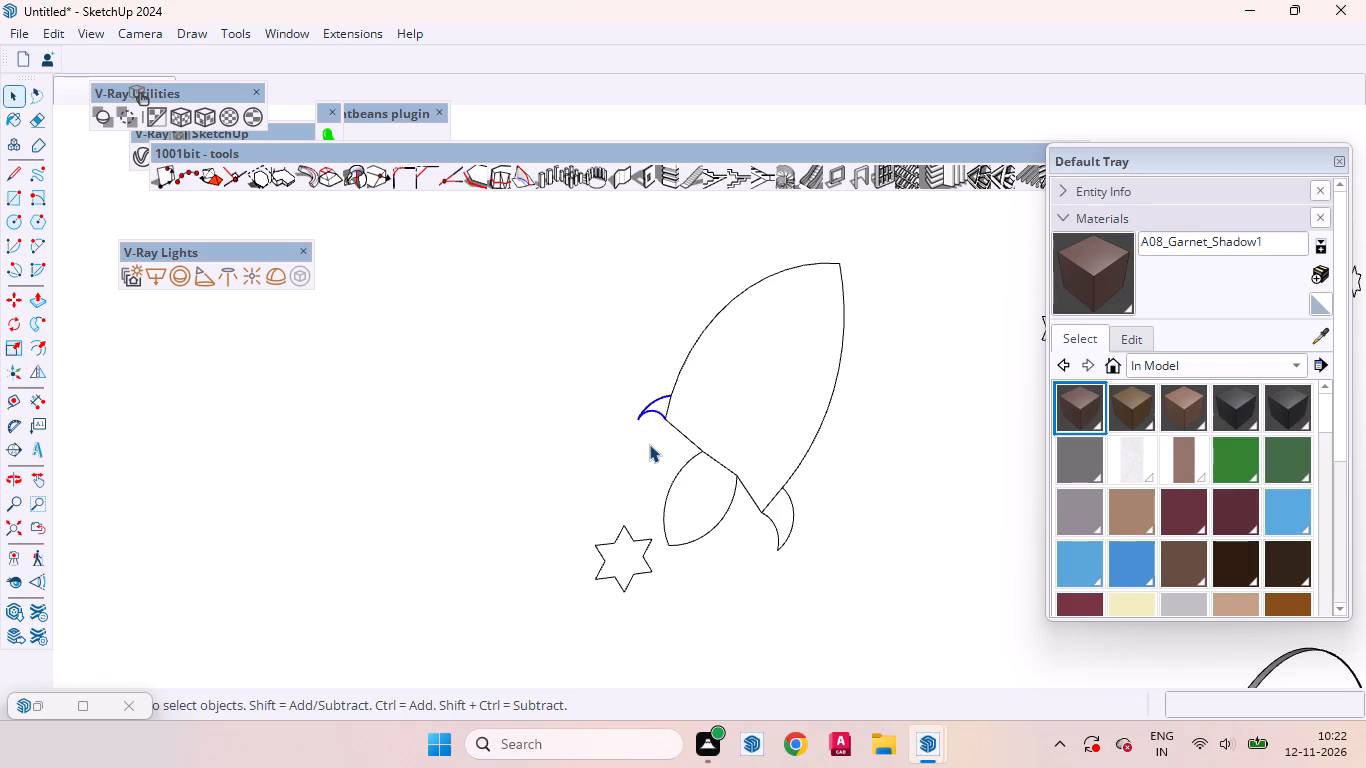
key(s)
drag(635, 422, 601, 453)
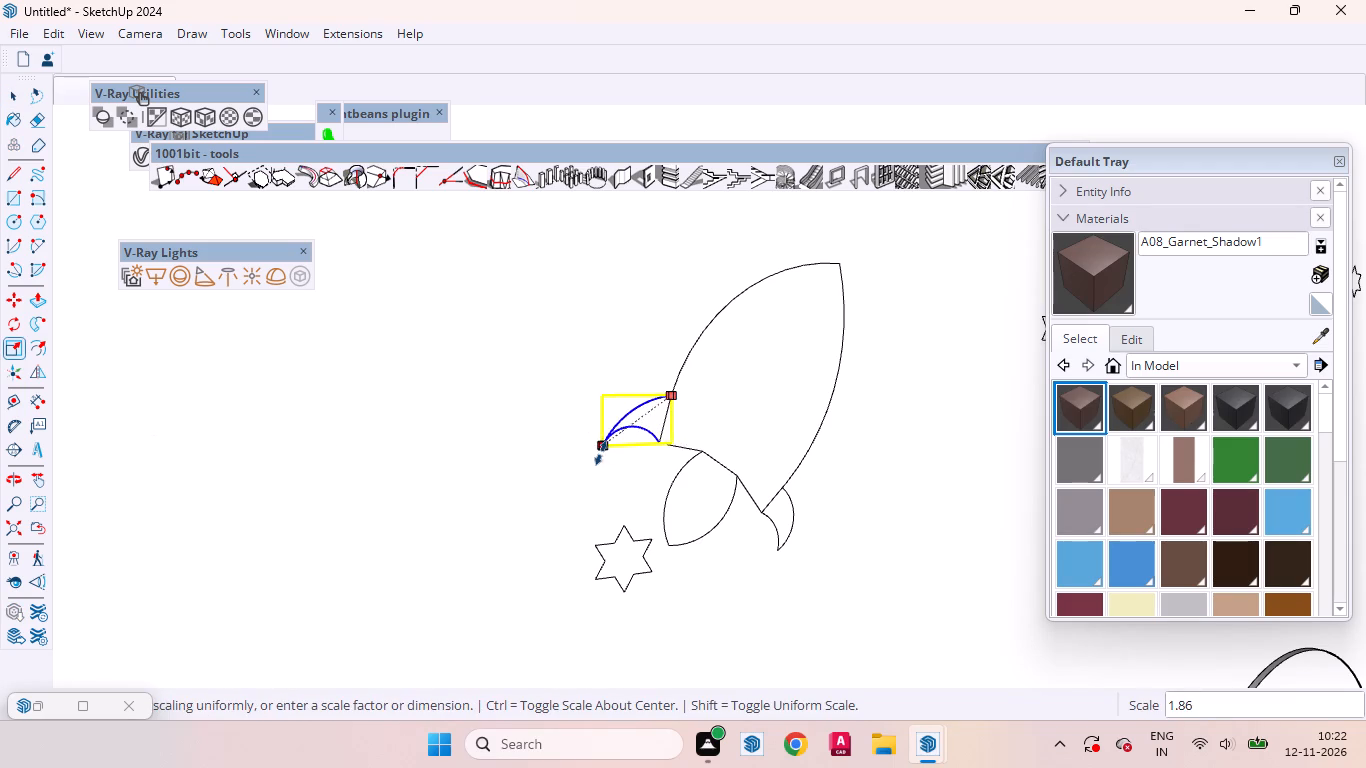
drag(601, 453, 595, 458)
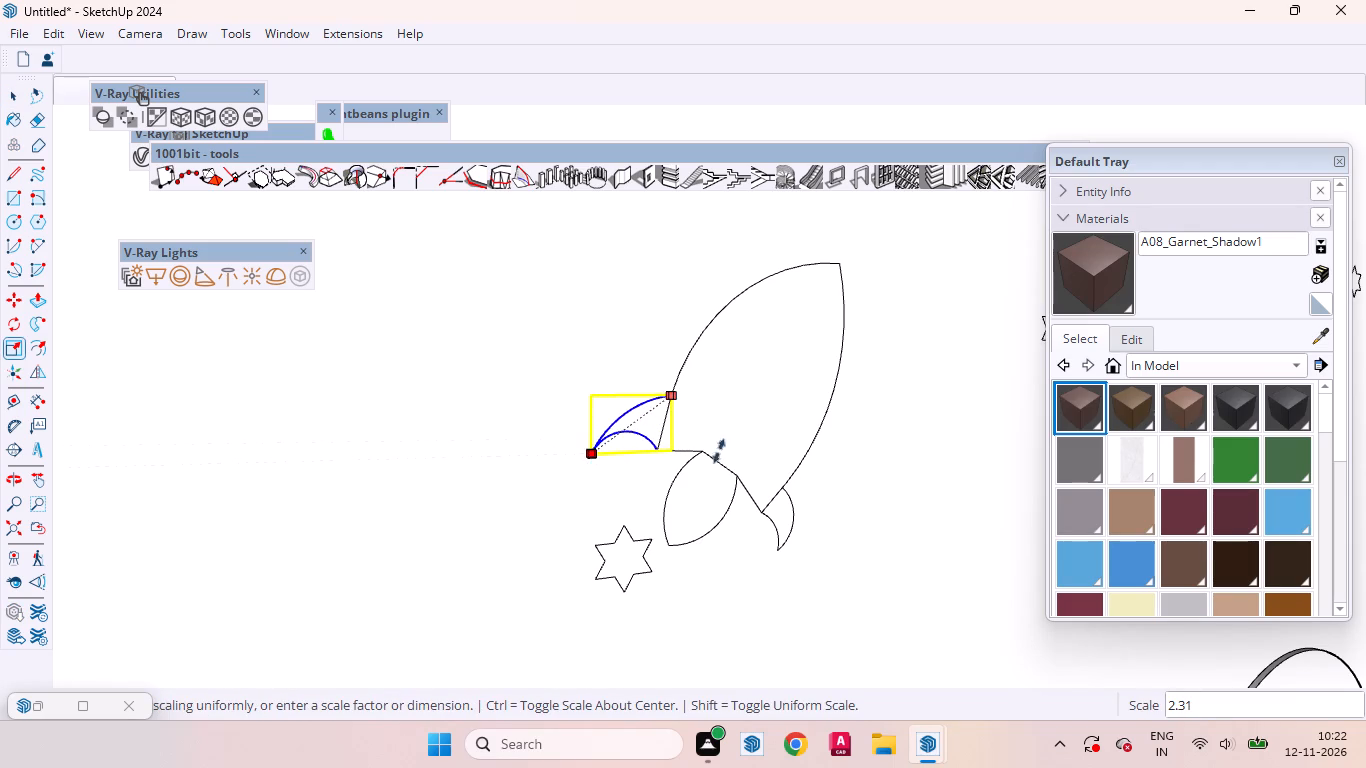
key(space)
scroll(615, 468, down, 18)
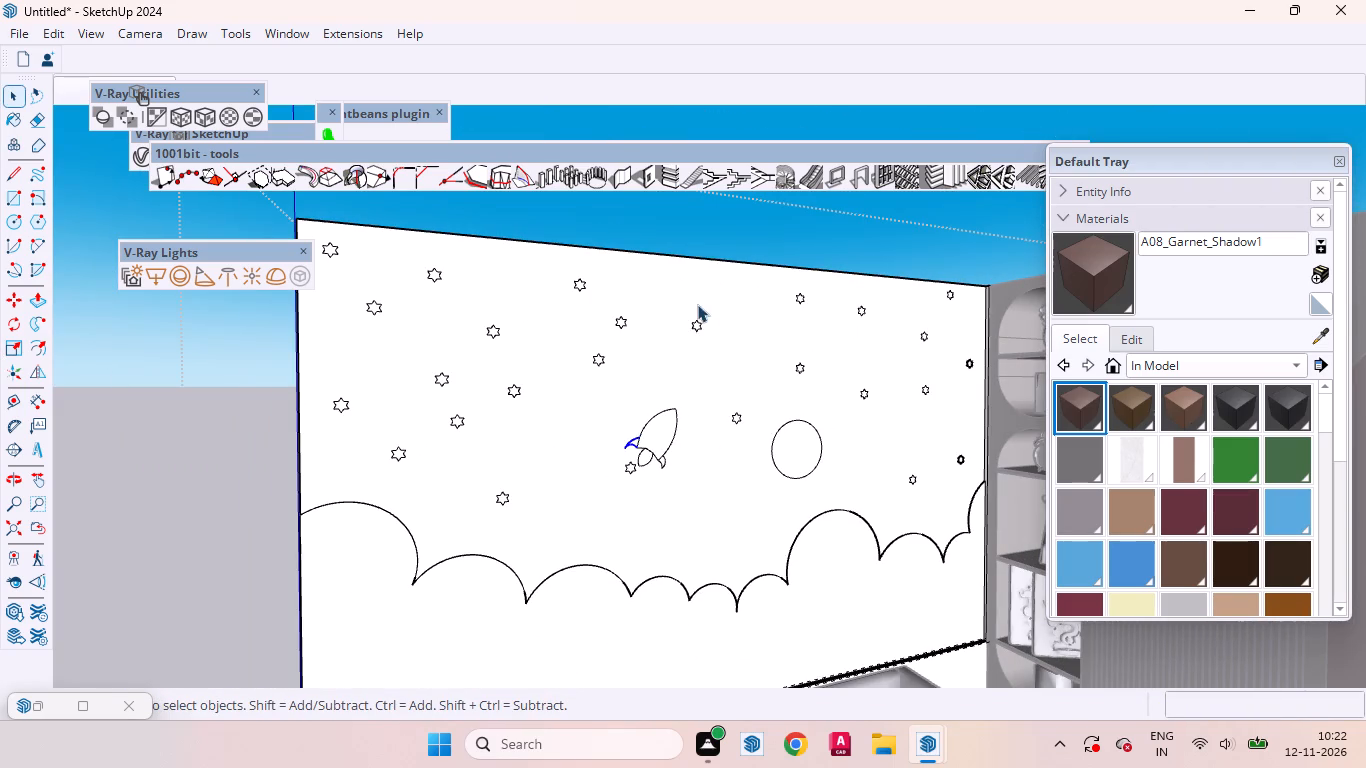
click(696, 228)
Move the star beside the flame about 3 1/8" diagonally down and away from the rocket.
middle_drag(706, 406, 597, 470)
scroll(645, 458, up, 3)
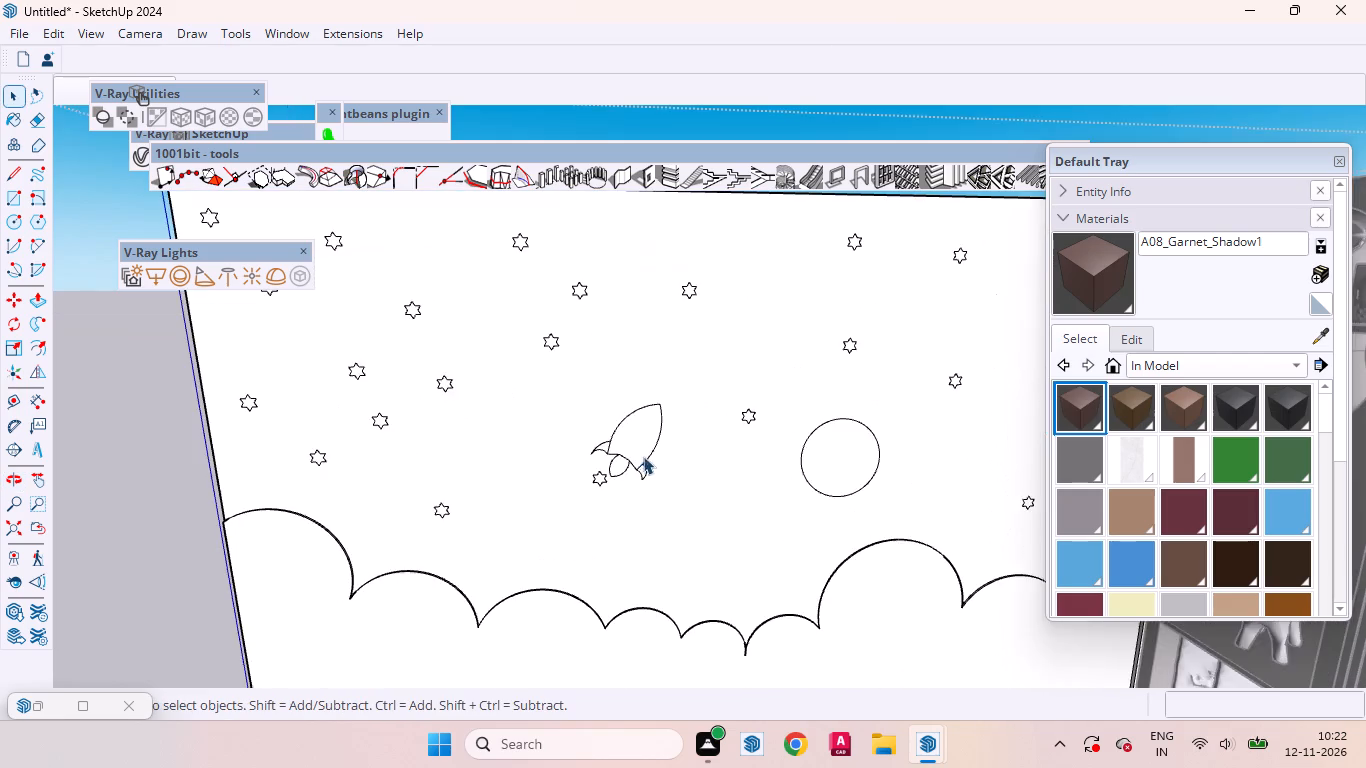
scroll(509, 409, down, 6)
middle_drag(612, 431, 621, 371)
scroll(582, 418, up, 6)
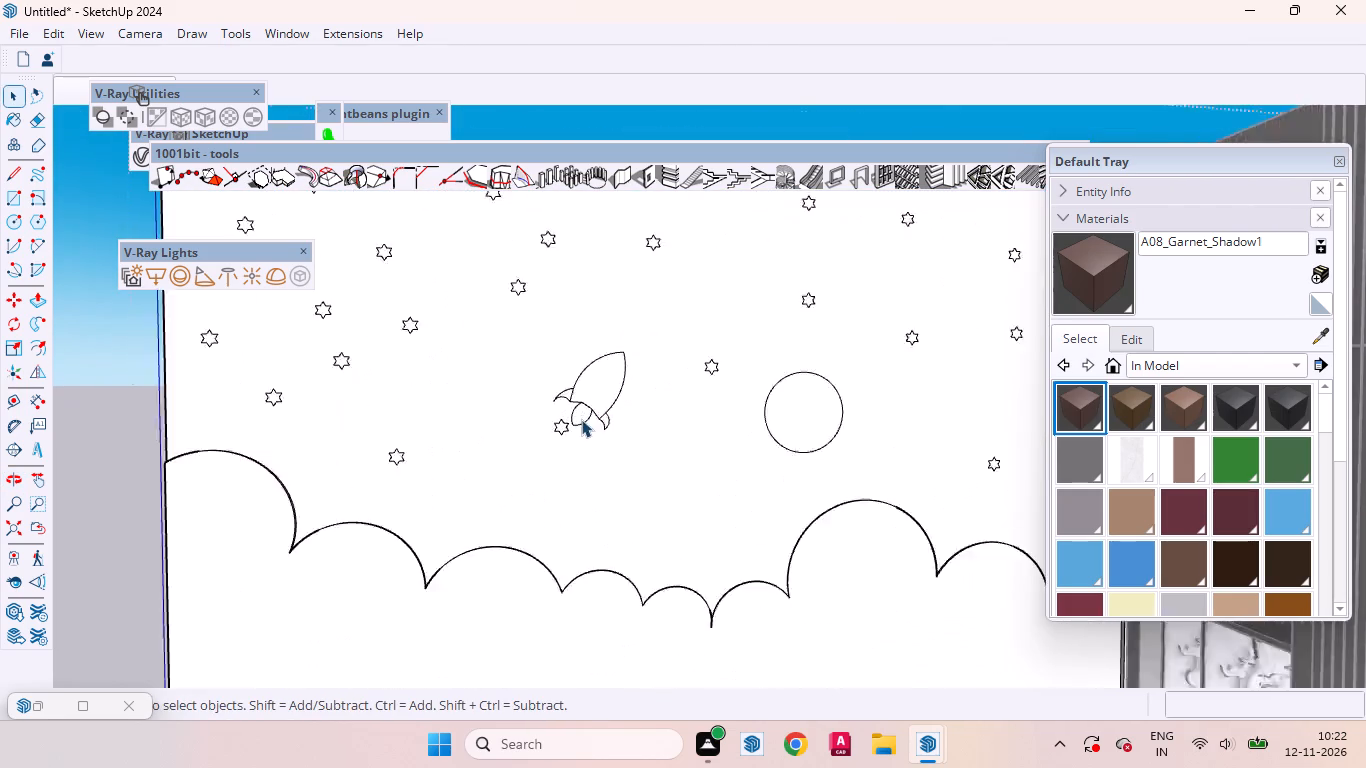
scroll(581, 419, up, 6)
drag(512, 414, 604, 496)
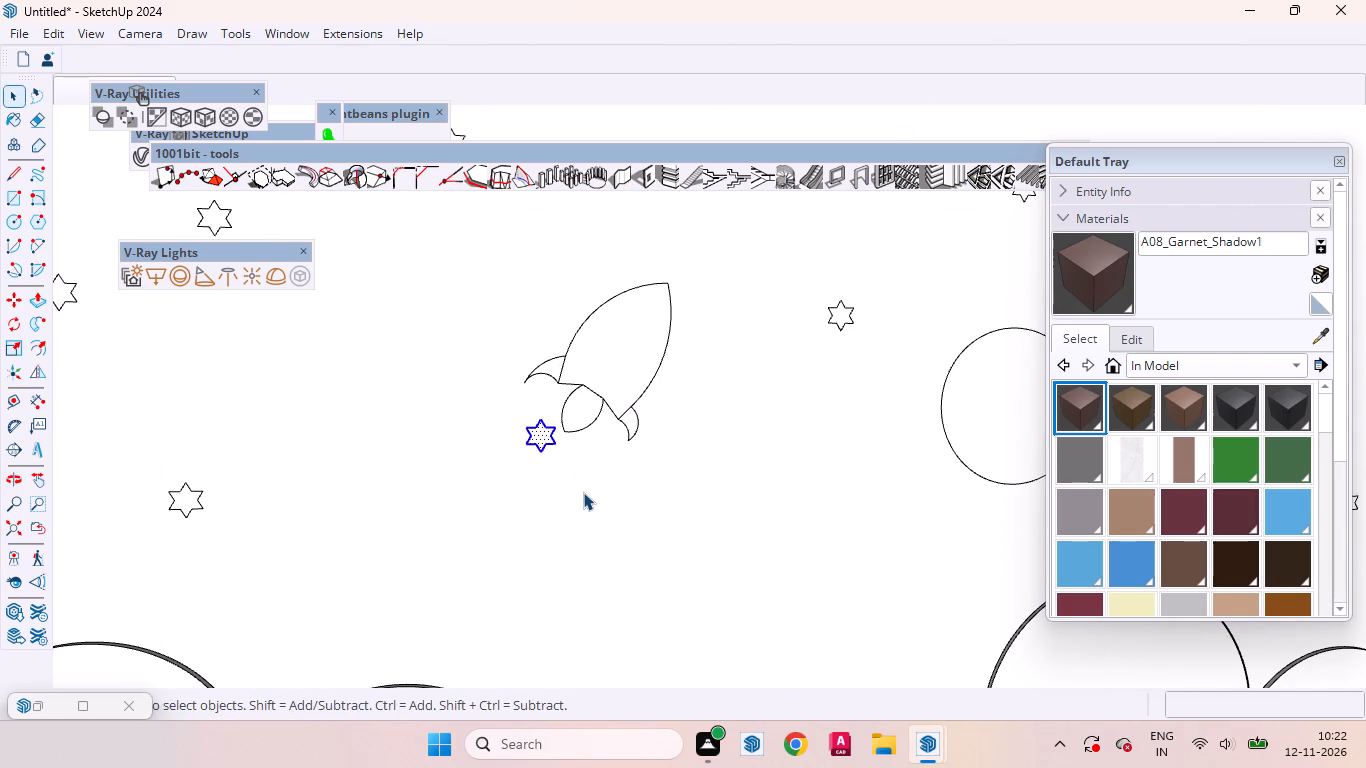
key(m)
click(540, 481)
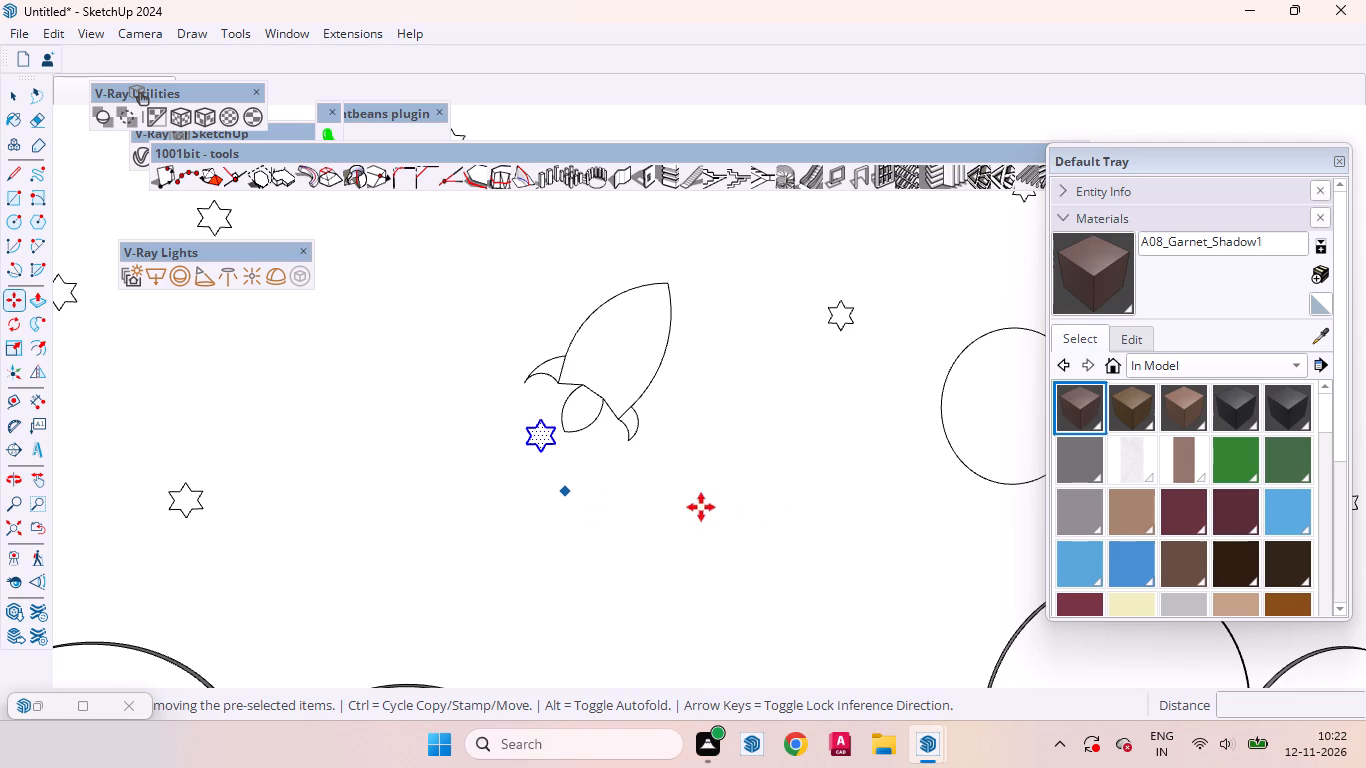
click(496, 517)
key(space)
Scale the flame's two arcs down slightly and uniformly, drawing the flame tip in toward the rocket's base.
scroll(582, 399, up, 4)
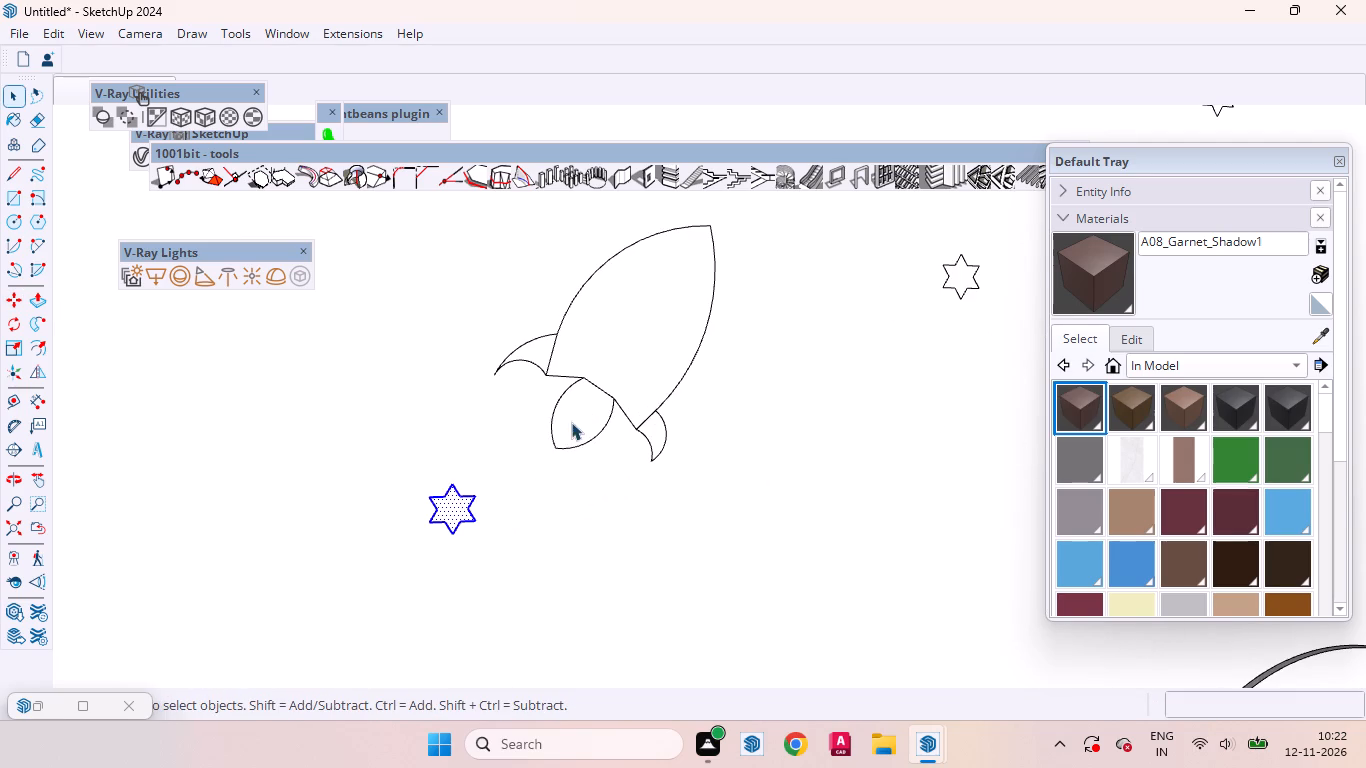
drag(528, 401, 618, 505)
click(605, 420)
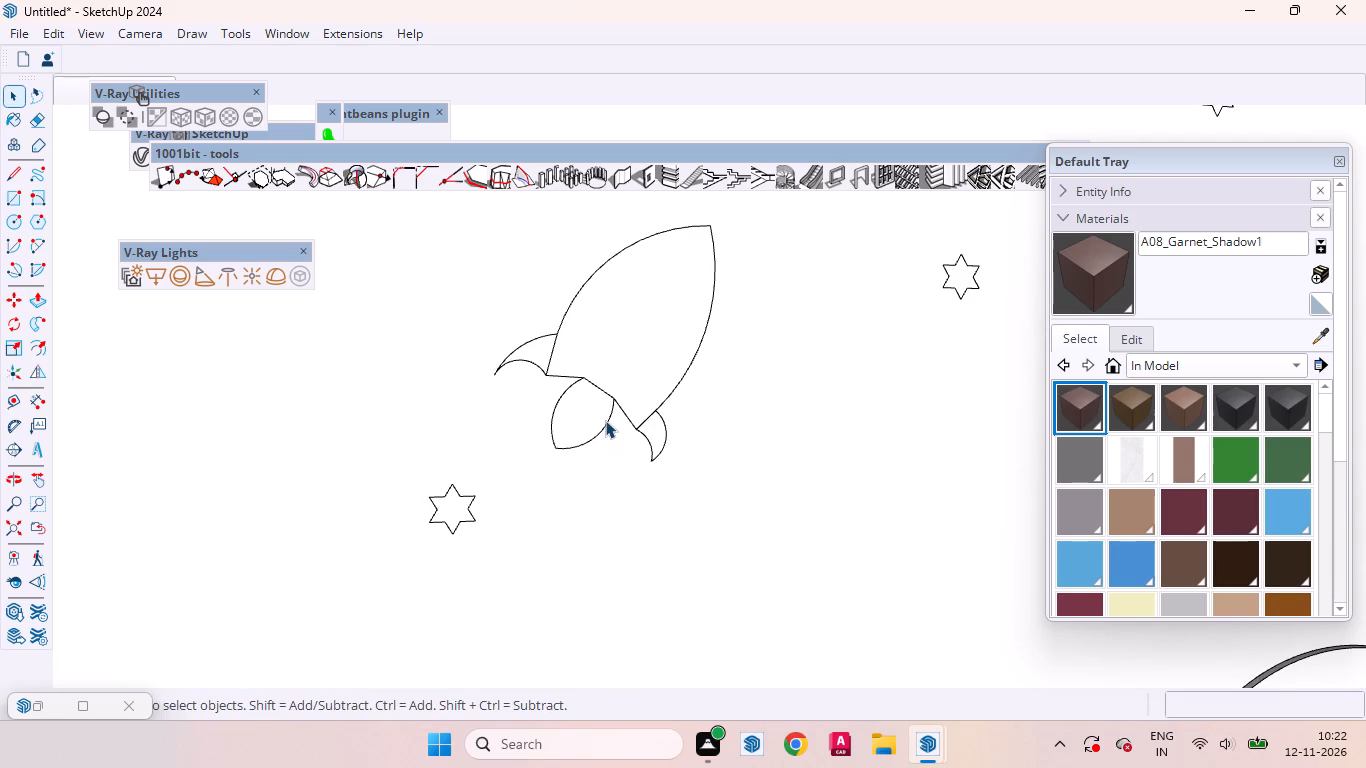
ctrl+click(556, 402)
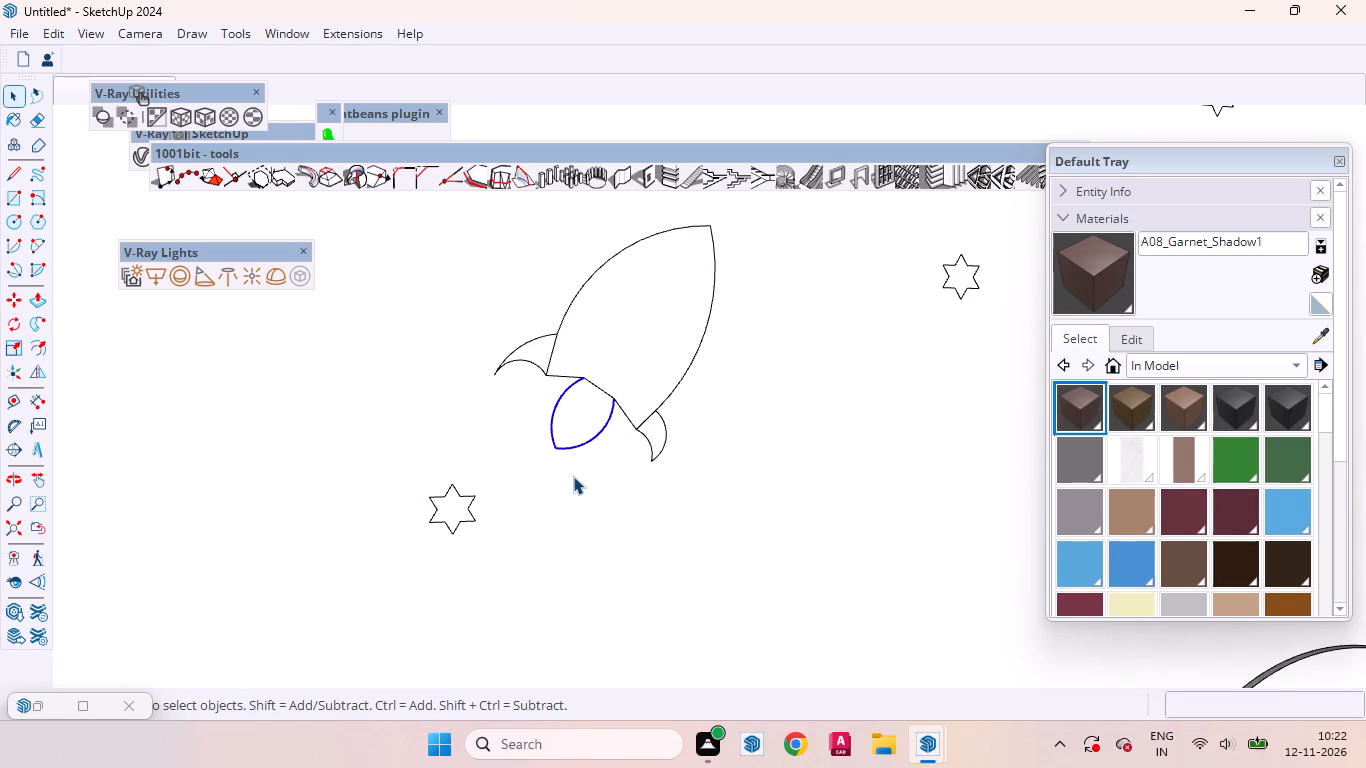
key(s)
drag(554, 450, 545, 462)
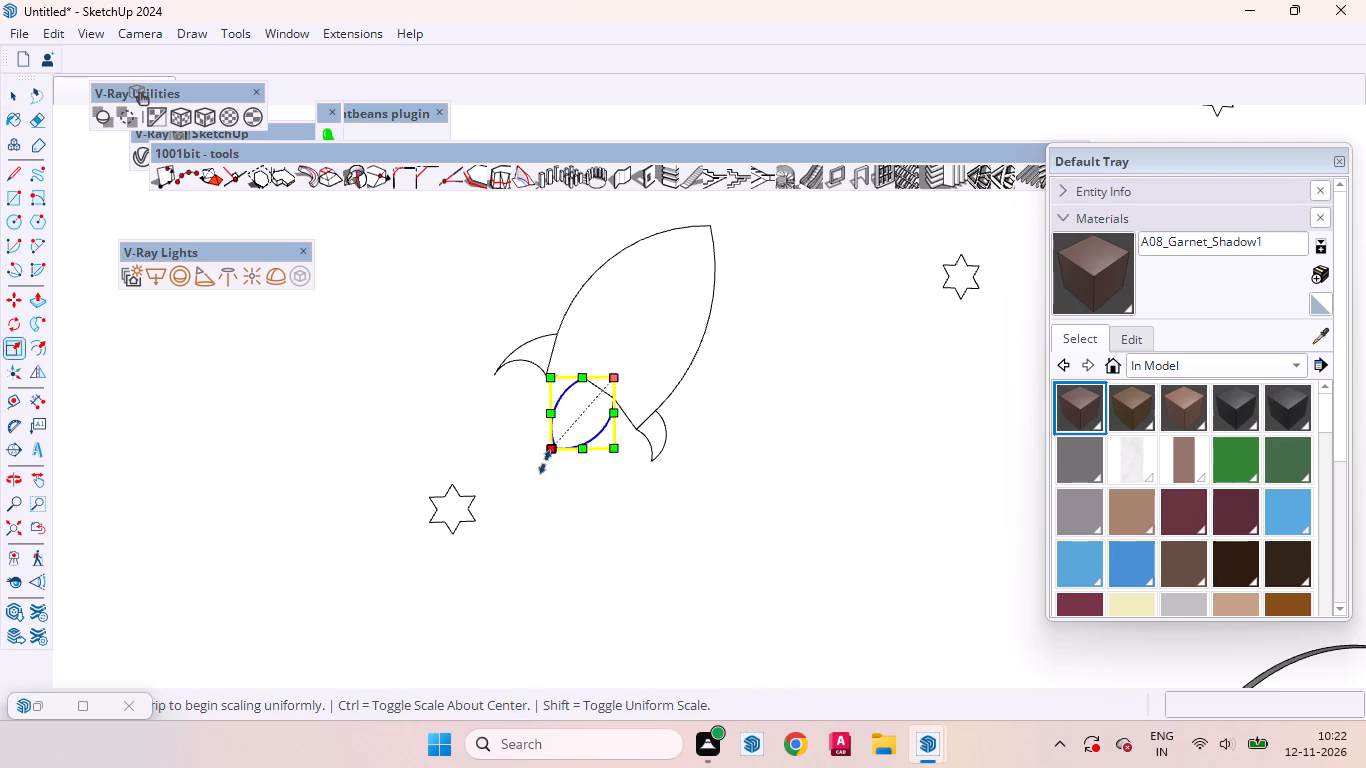
drag(545, 462, 540, 472)
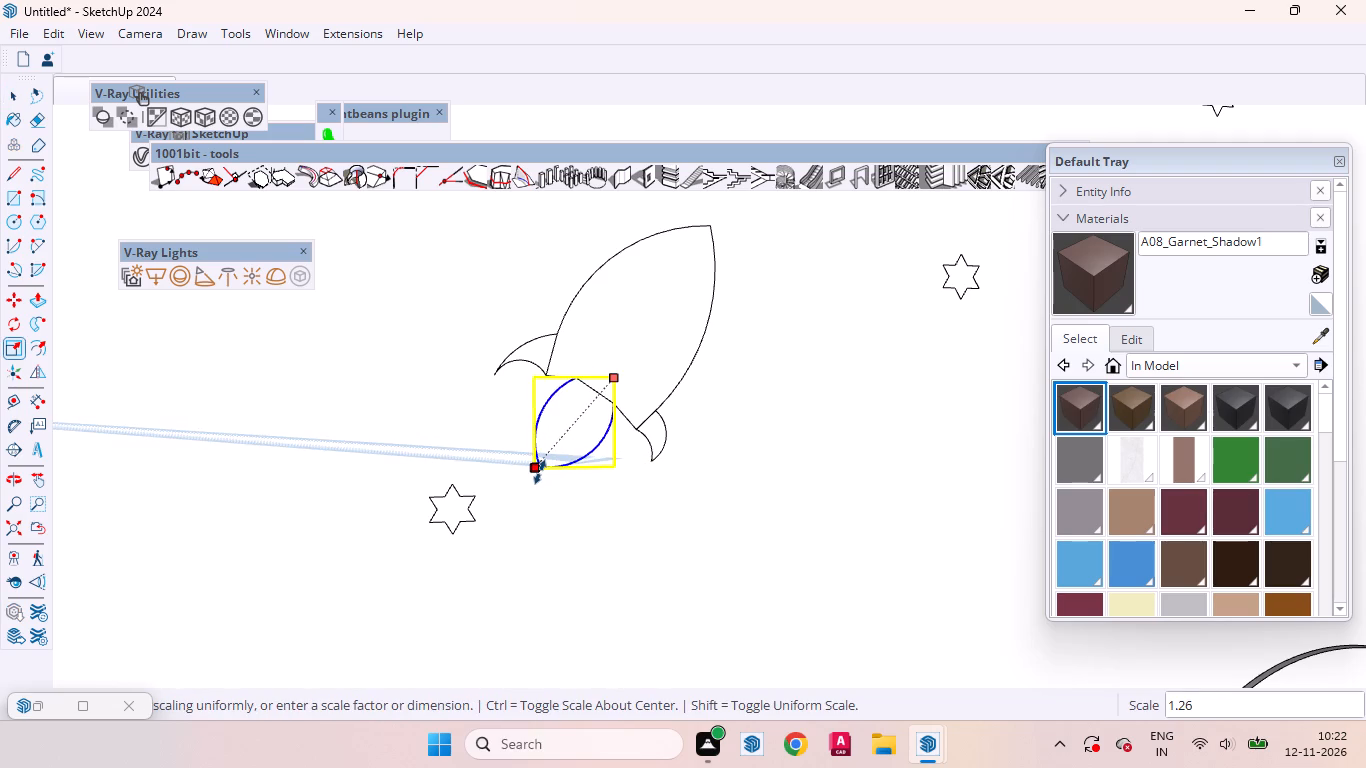
drag(540, 472, 574, 446)
key(space)
Stretch the flame's two arcs along the green axis about the opposite point, lengthening the flame away from the rocket.
scroll(586, 461, up, 4)
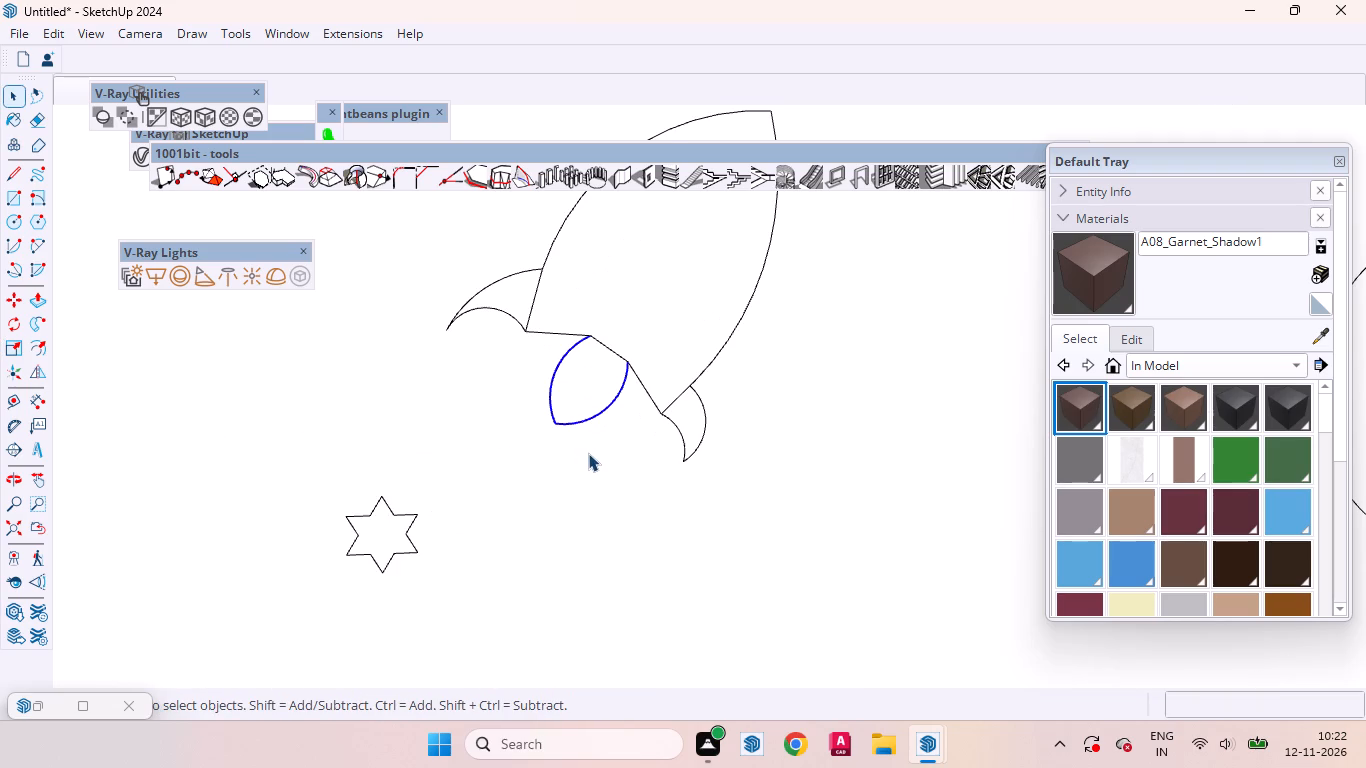
middle_drag(610, 401, 645, 331)
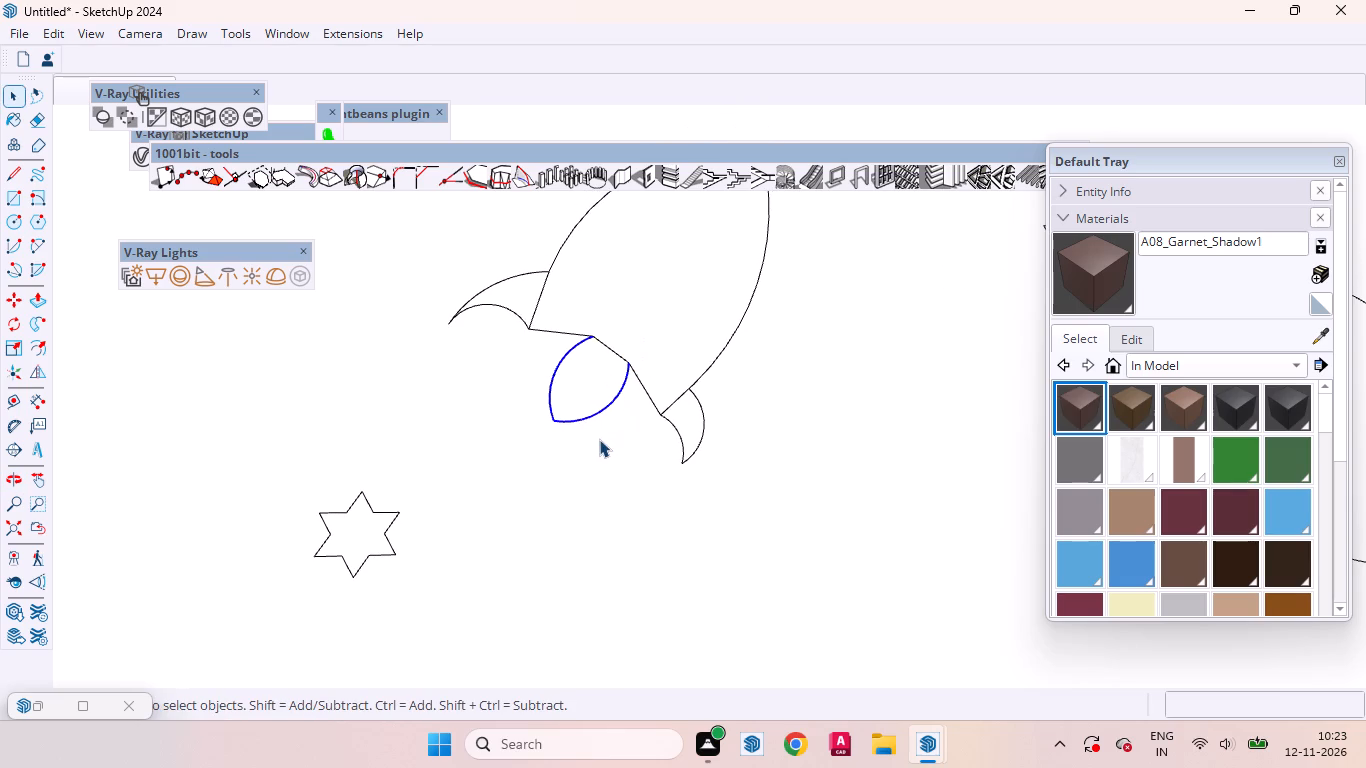
key(s)
scroll(585, 433, up, 4)
middle_drag(586, 426, 608, 247)
scroll(587, 405, up, 3)
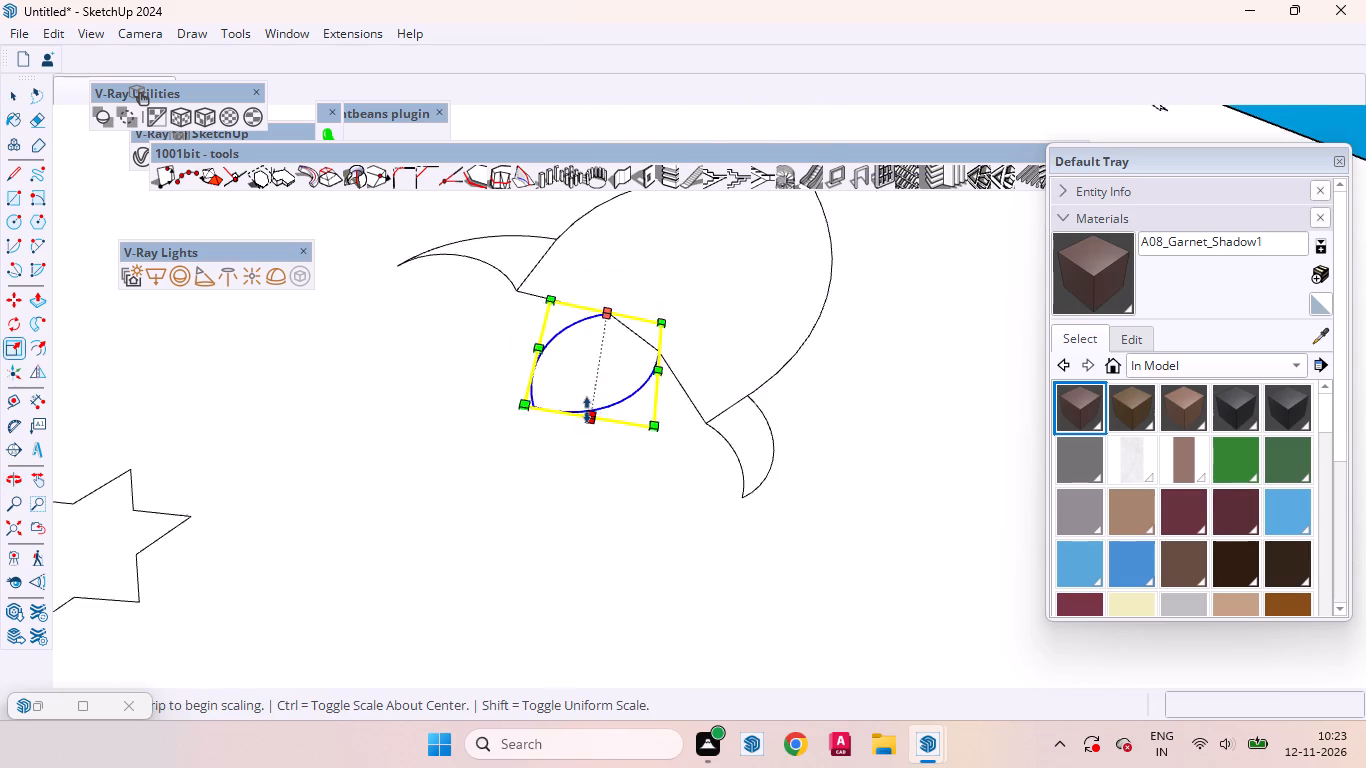
scroll(587, 410, up, 4)
middle_drag(591, 425, 585, 347)
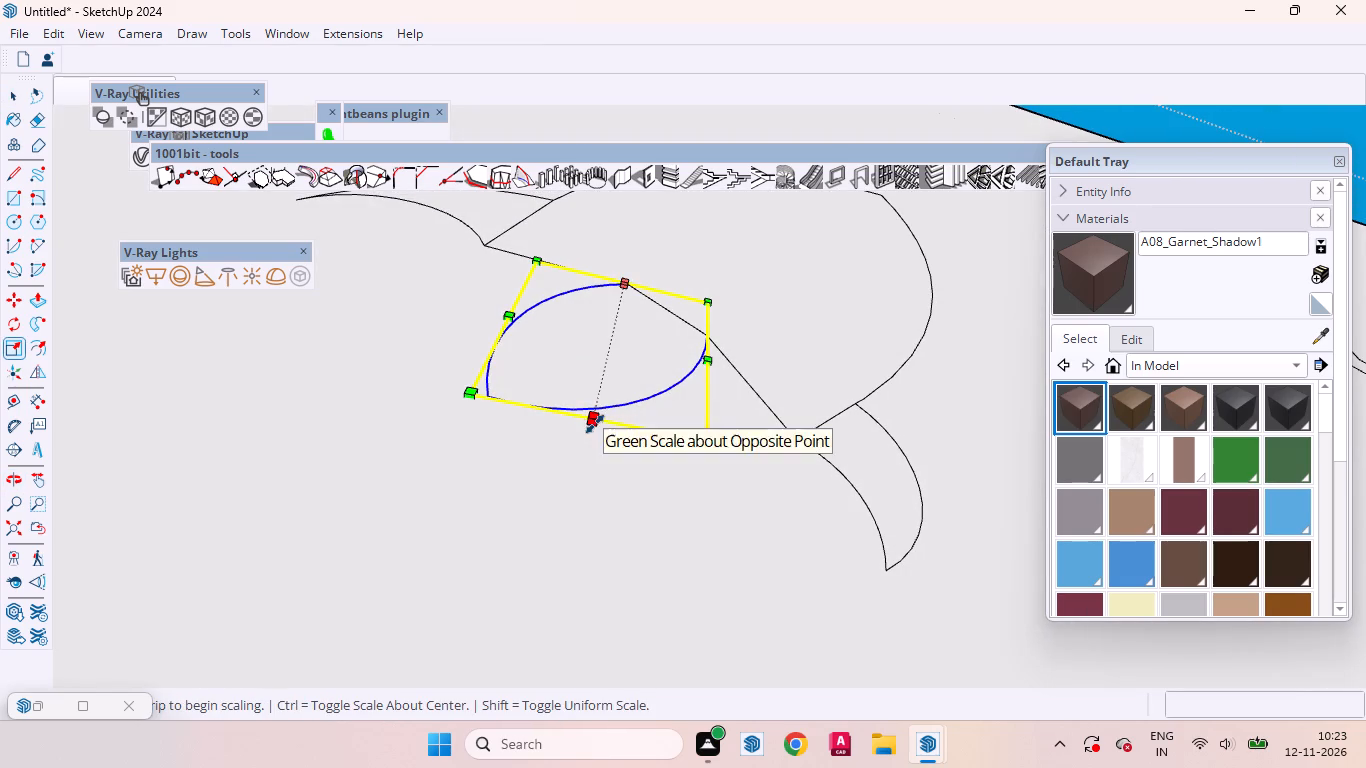
click(595, 424)
click(578, 456)
key(space)
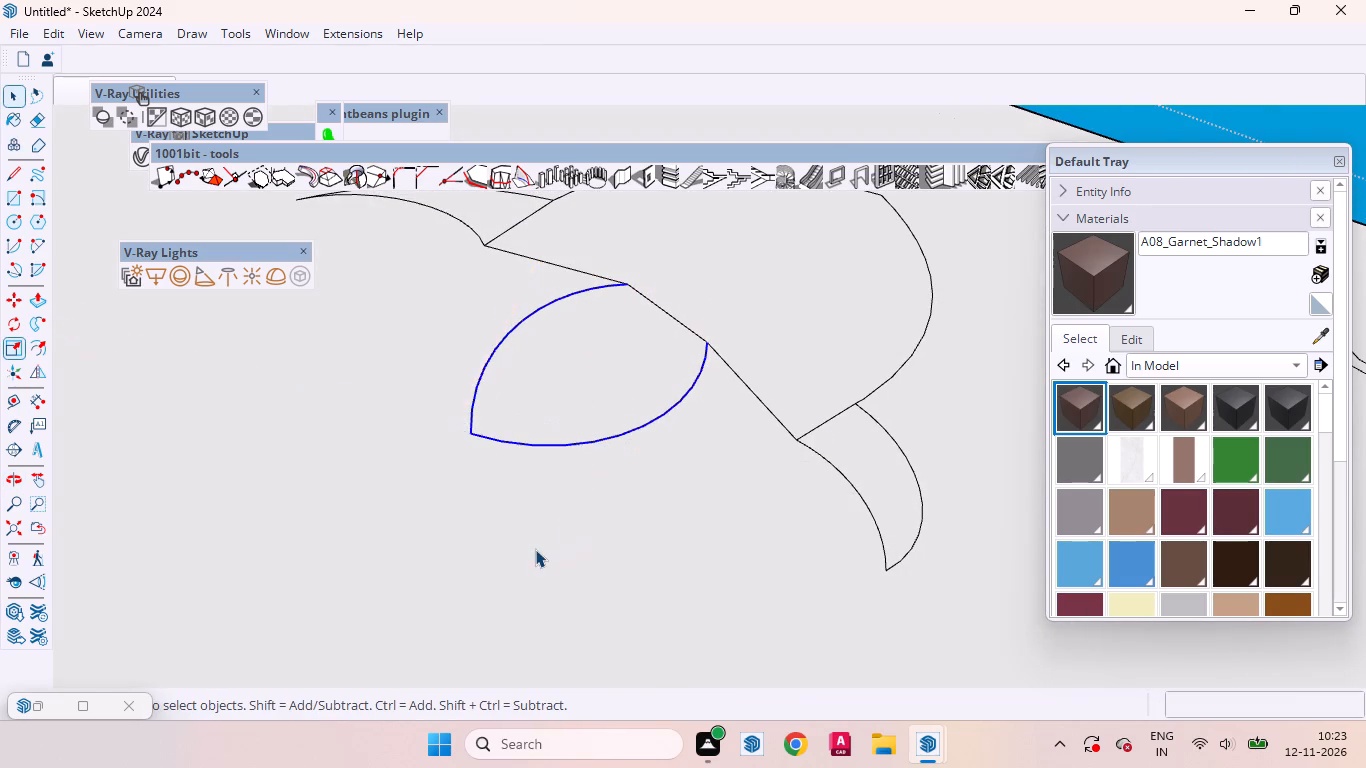
click(533, 560)
Examine the whole wall panel with its rocket, stars, moon and clouds from the front.
scroll(529, 505, down, 4)
scroll(533, 412, down, 4)
middle_drag(517, 463, 530, 581)
scroll(534, 554, down, 3)
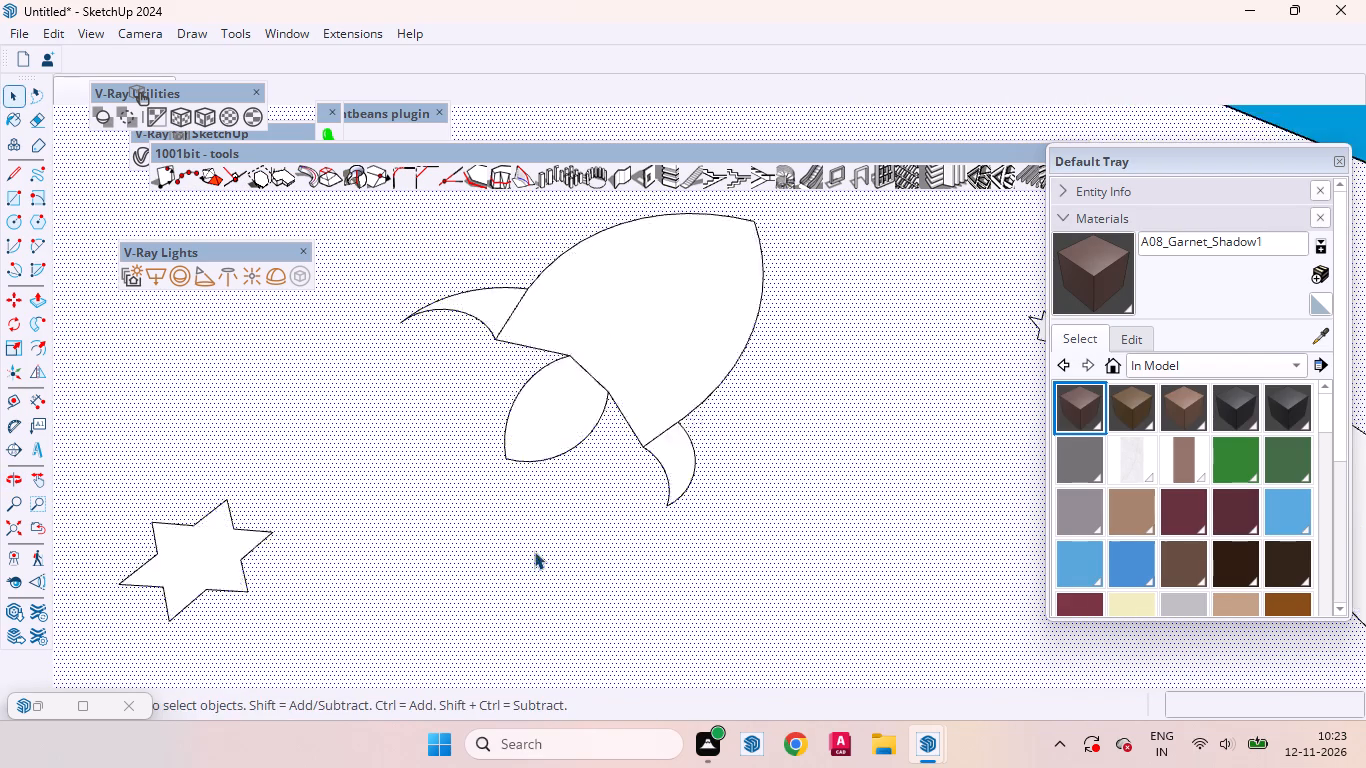
scroll(534, 551, down, 20)
scroll(534, 551, down, 6)
click(661, 321)
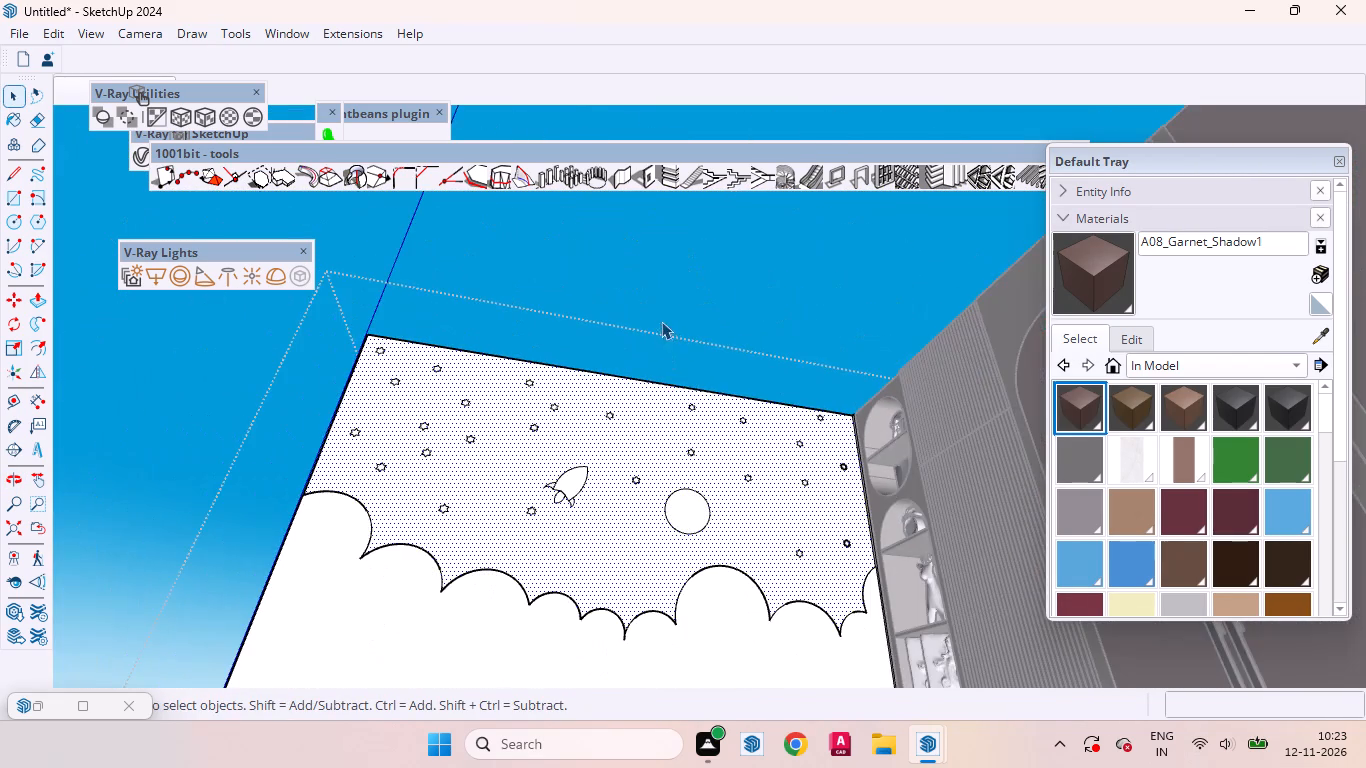
middle_drag(644, 471, 631, 710)
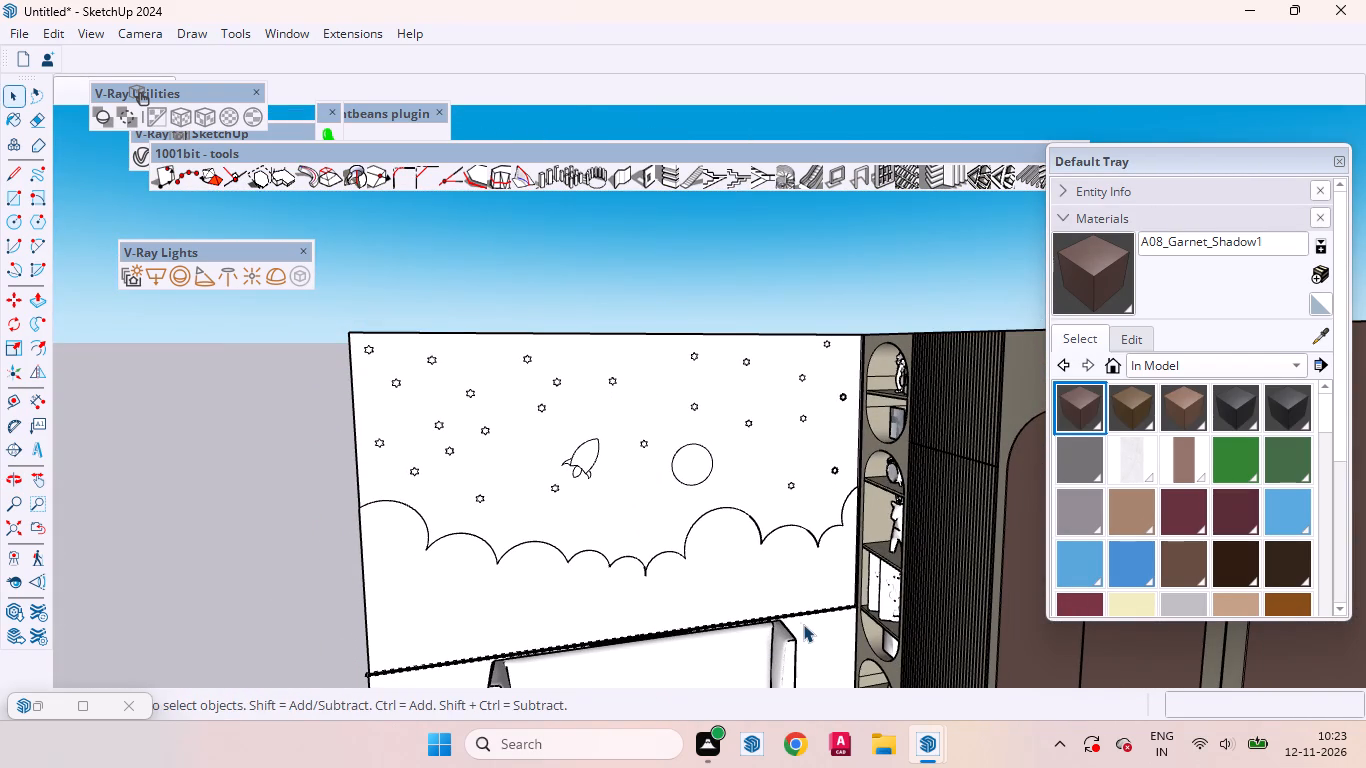
scroll(654, 515, up, 2)
Open the wall panel's group for editing and bring up the Colors material collection.
click(654, 515)
double_click(631, 507)
click(623, 498)
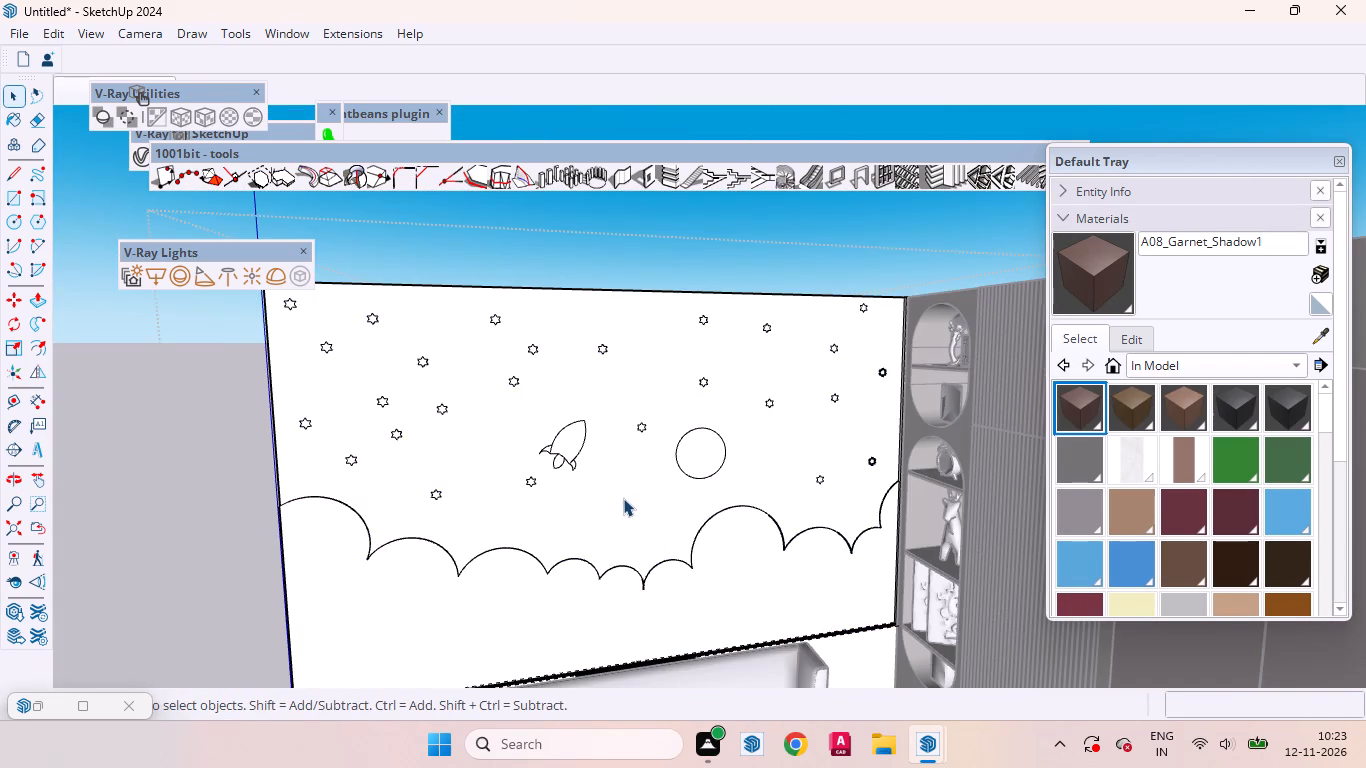
click(1289, 369)
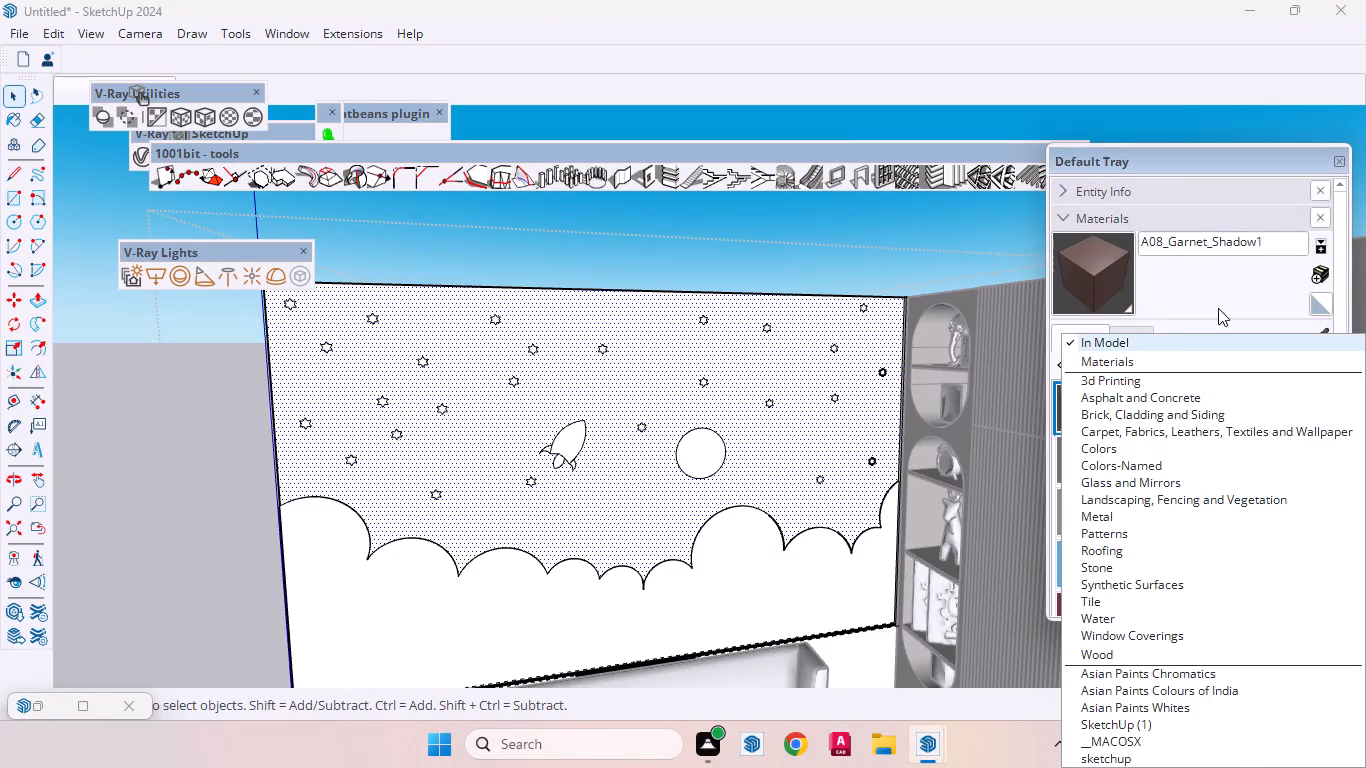
click(1218, 308)
click(1060, 363)
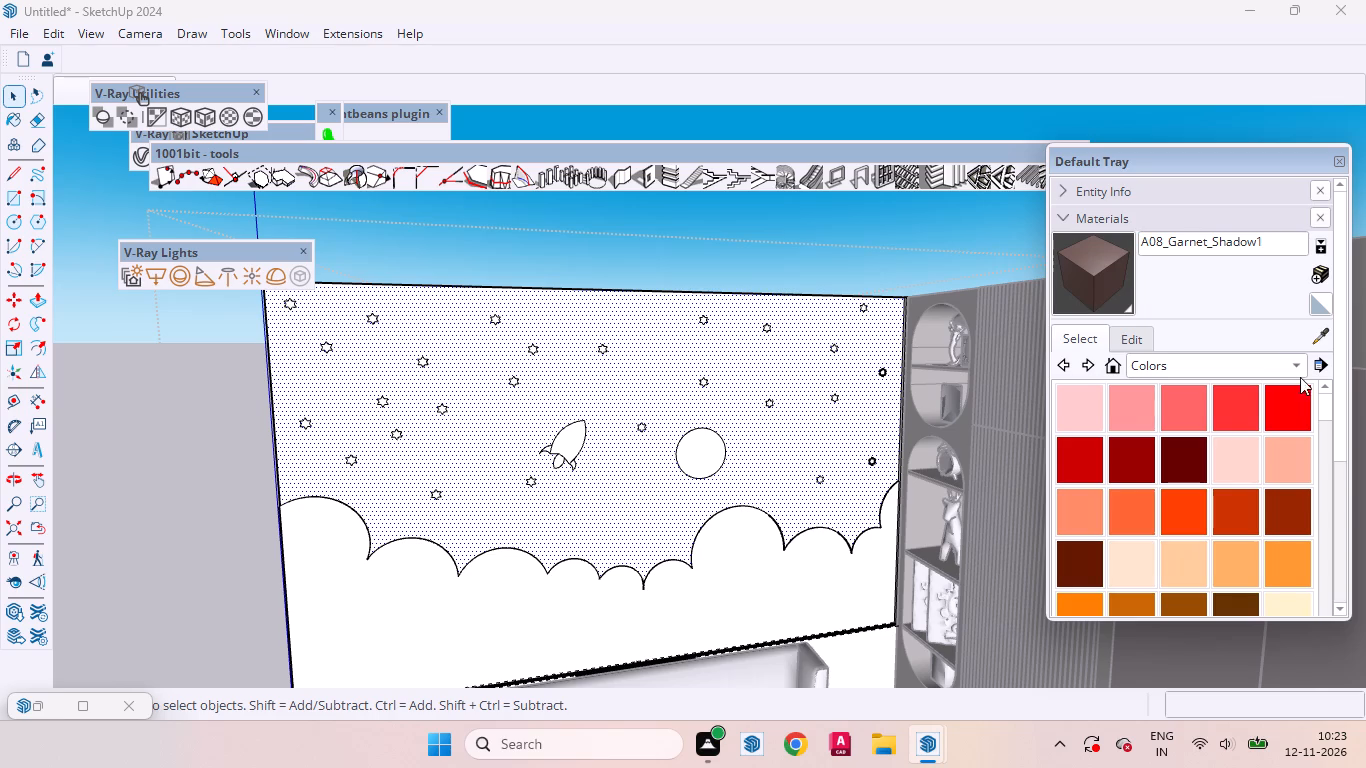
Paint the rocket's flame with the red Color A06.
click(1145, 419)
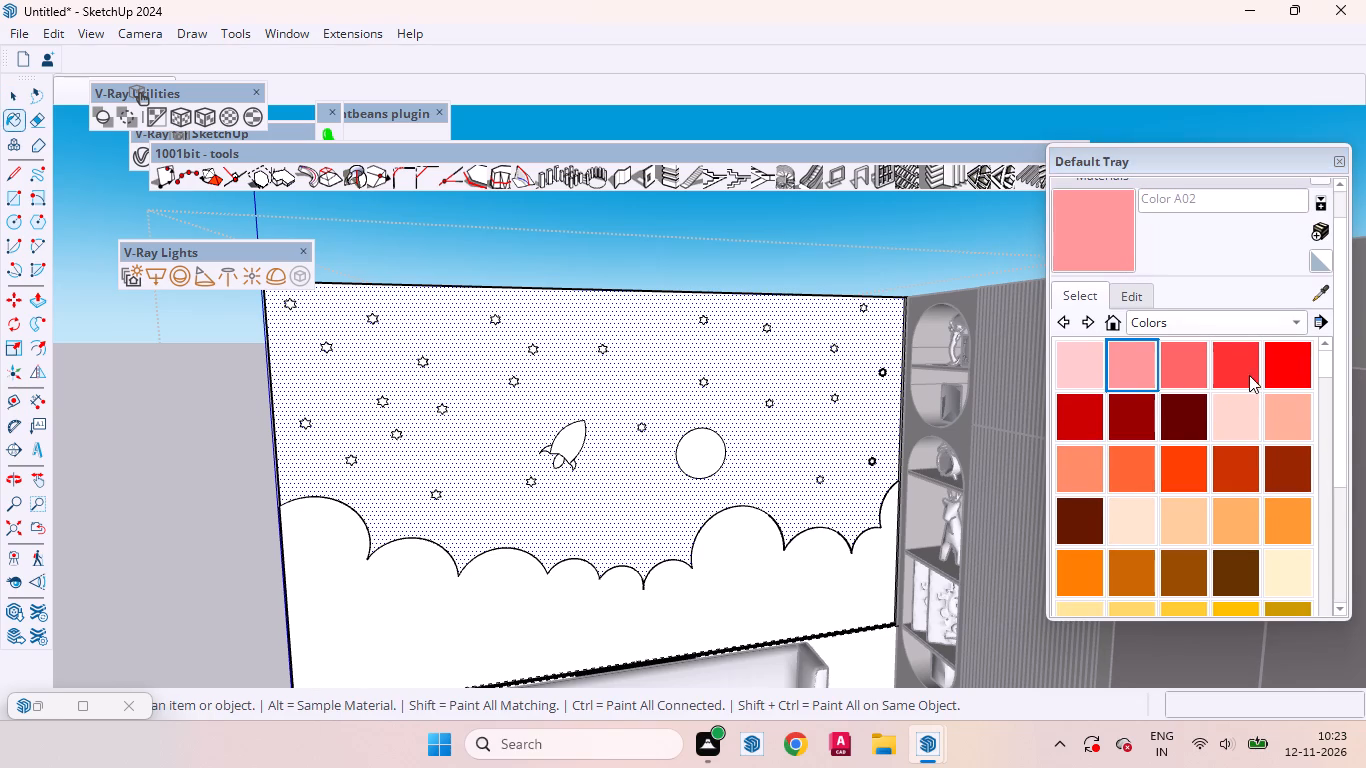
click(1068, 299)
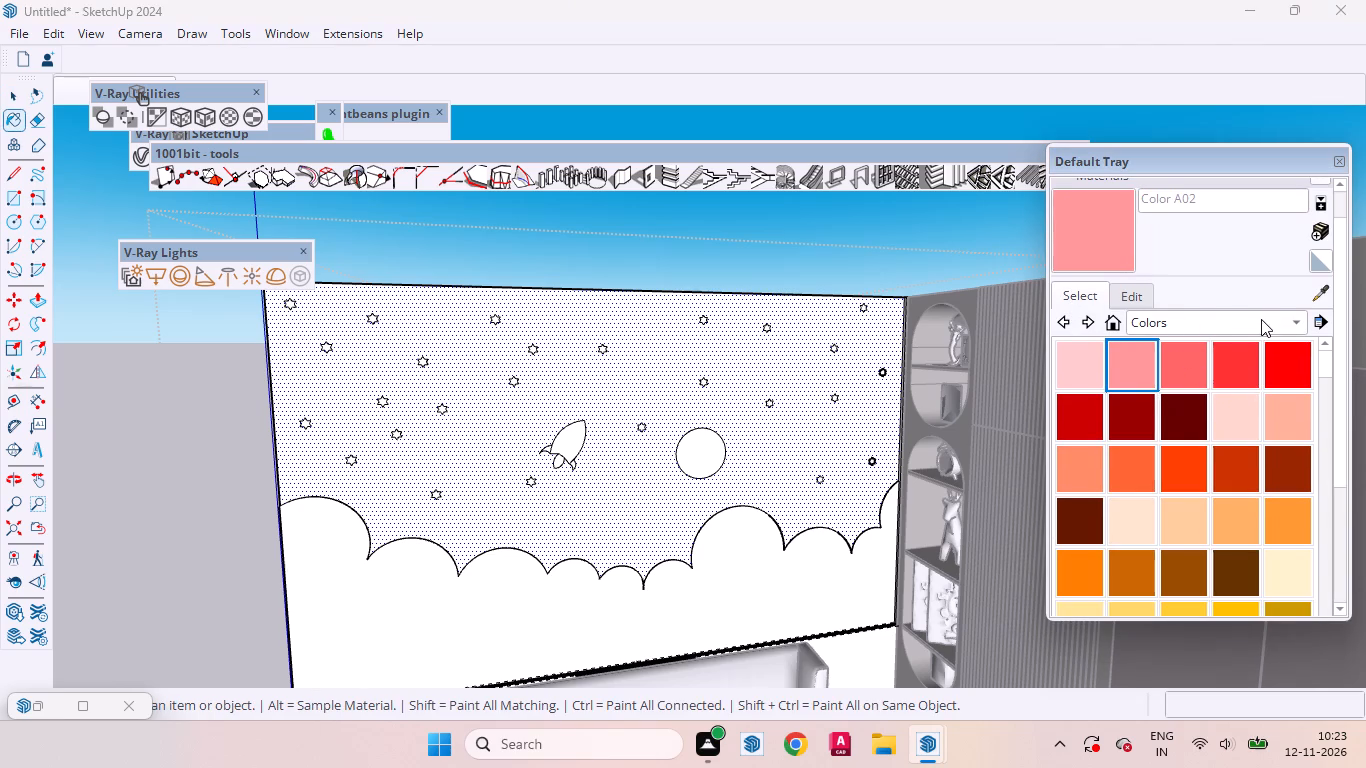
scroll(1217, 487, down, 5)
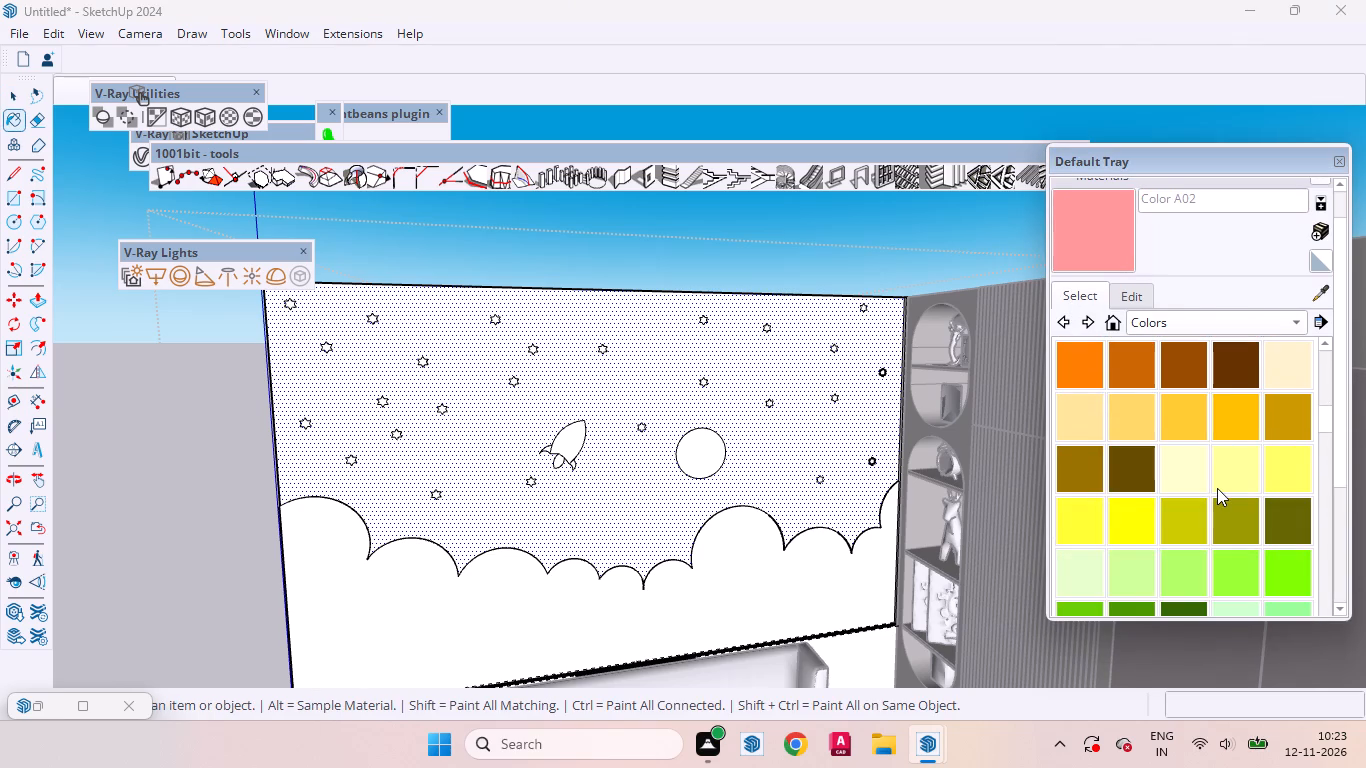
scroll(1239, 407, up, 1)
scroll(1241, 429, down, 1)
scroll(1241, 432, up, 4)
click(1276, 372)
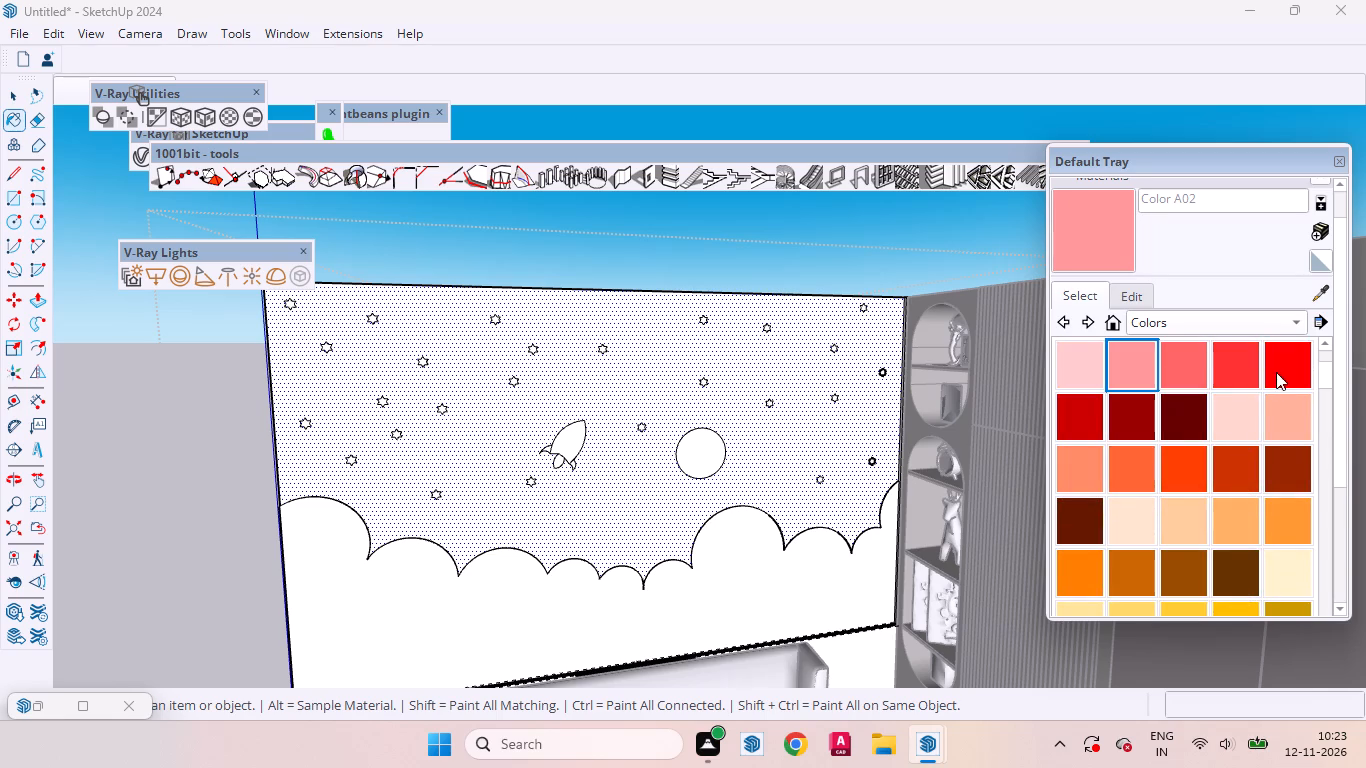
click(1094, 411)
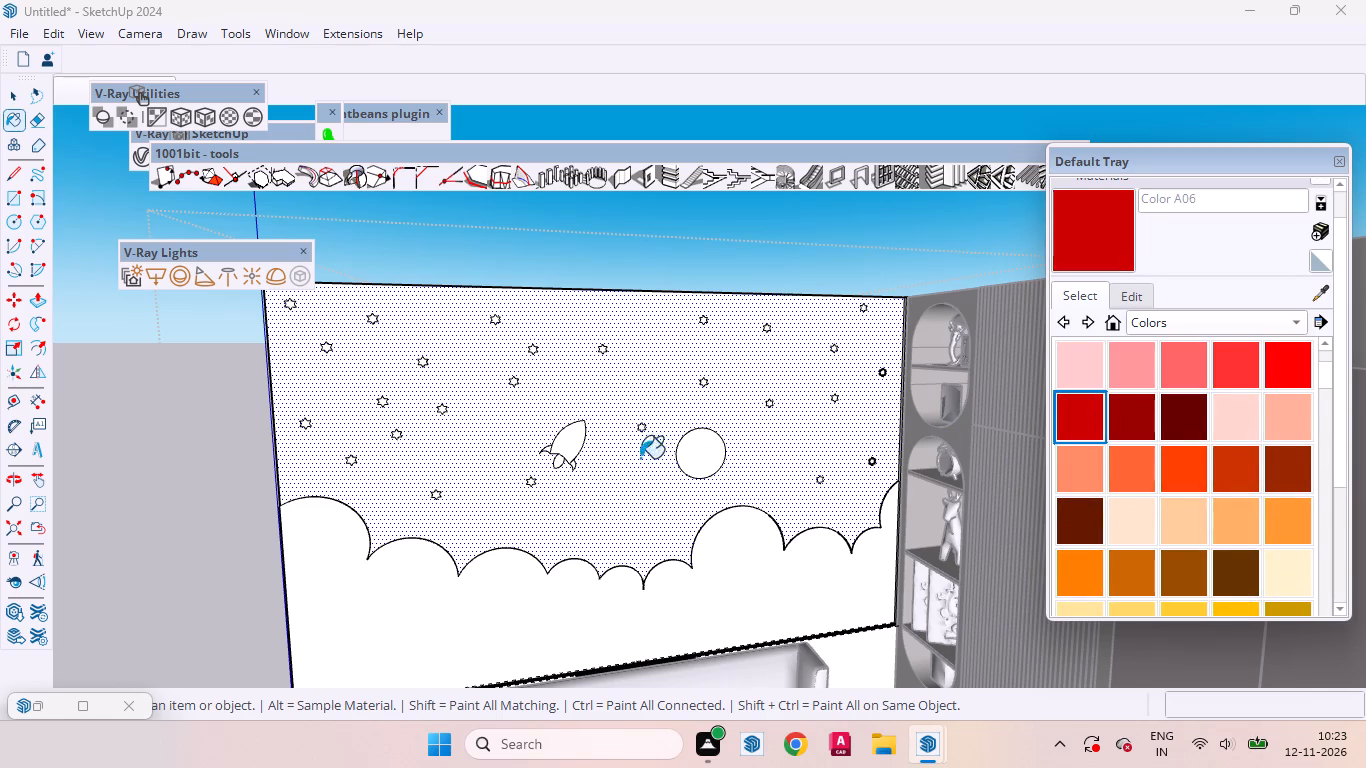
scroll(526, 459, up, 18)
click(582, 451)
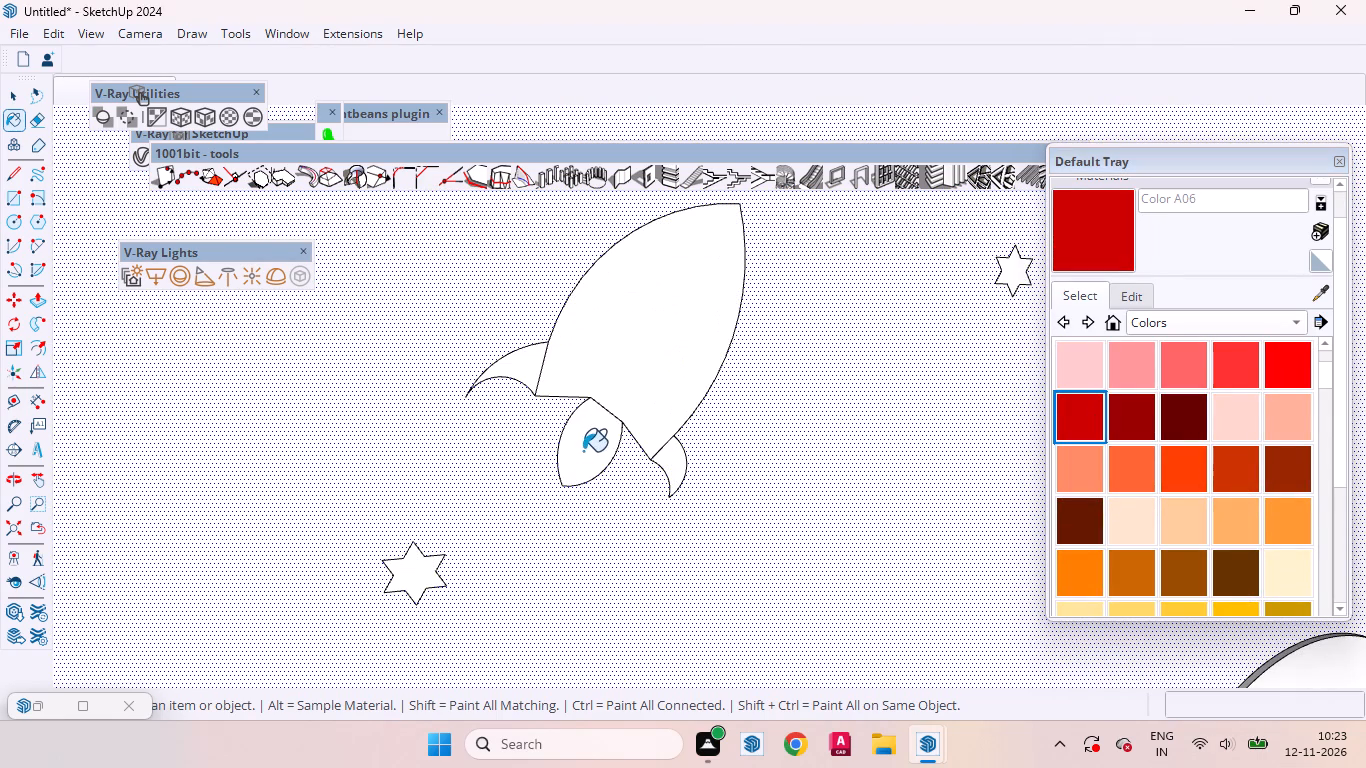
Paint the rocket's flame with the orange-red Color B05.
scroll(599, 483, down, 5)
scroll(582, 489, up, 1)
scroll(582, 489, down, 18)
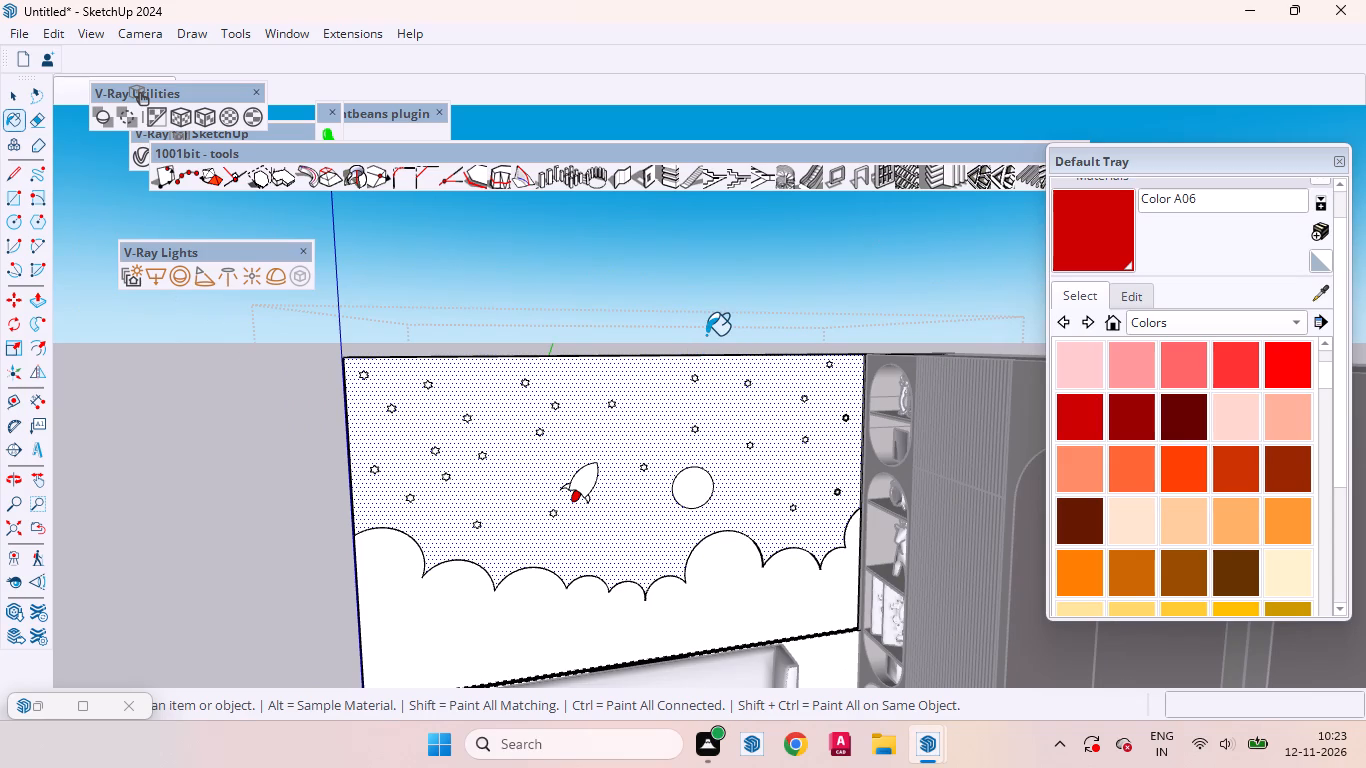
click(1140, 470)
scroll(582, 510, up, 11)
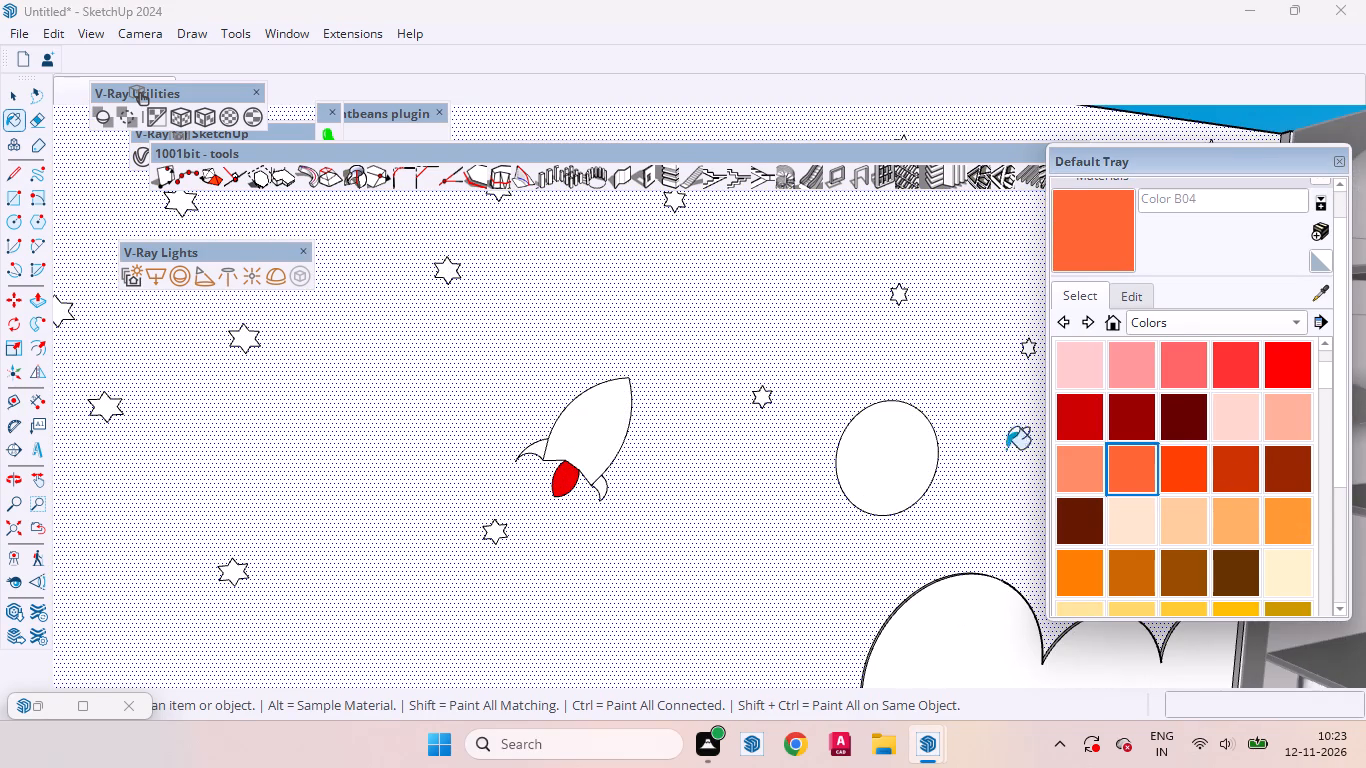
click(1187, 470)
scroll(489, 500, up, 11)
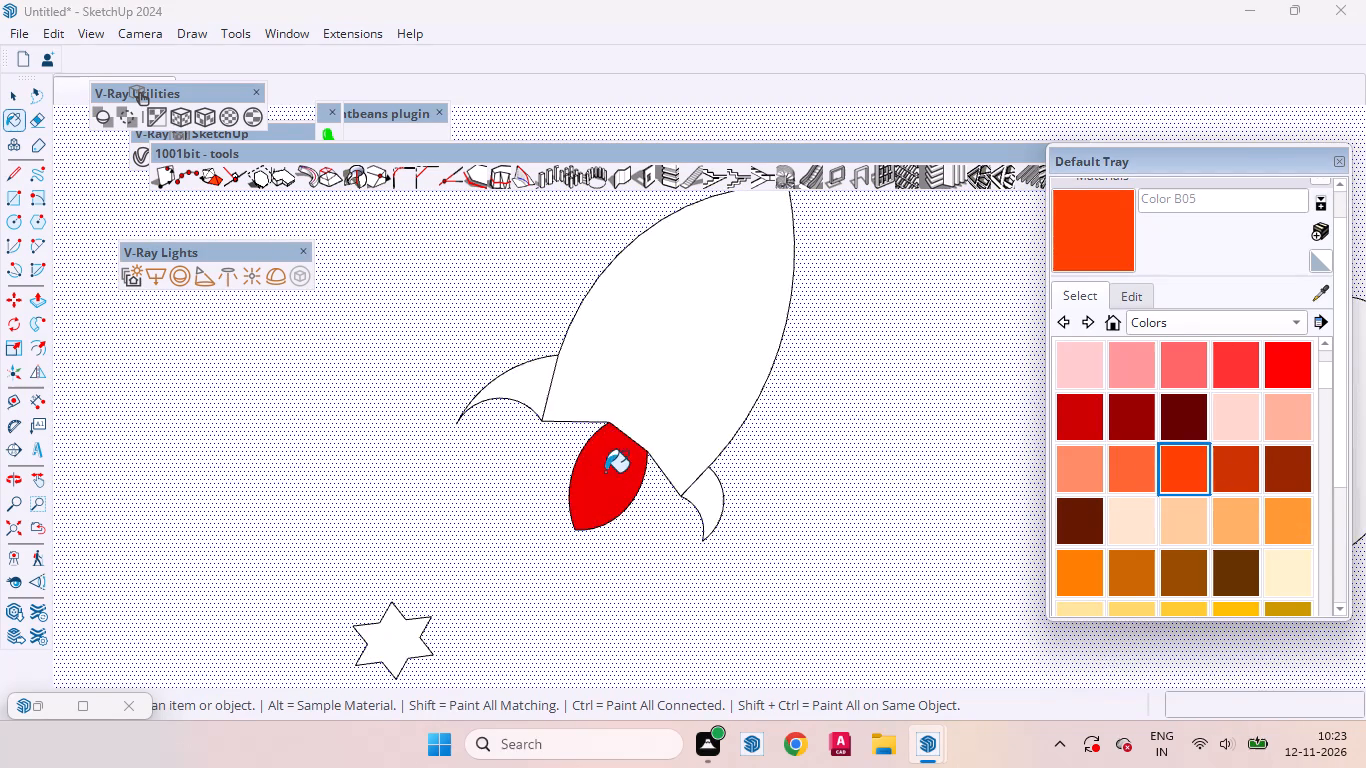
click(605, 472)
scroll(658, 543, down, 11)
scroll(711, 529, up, 1)
scroll(723, 529, down, 10)
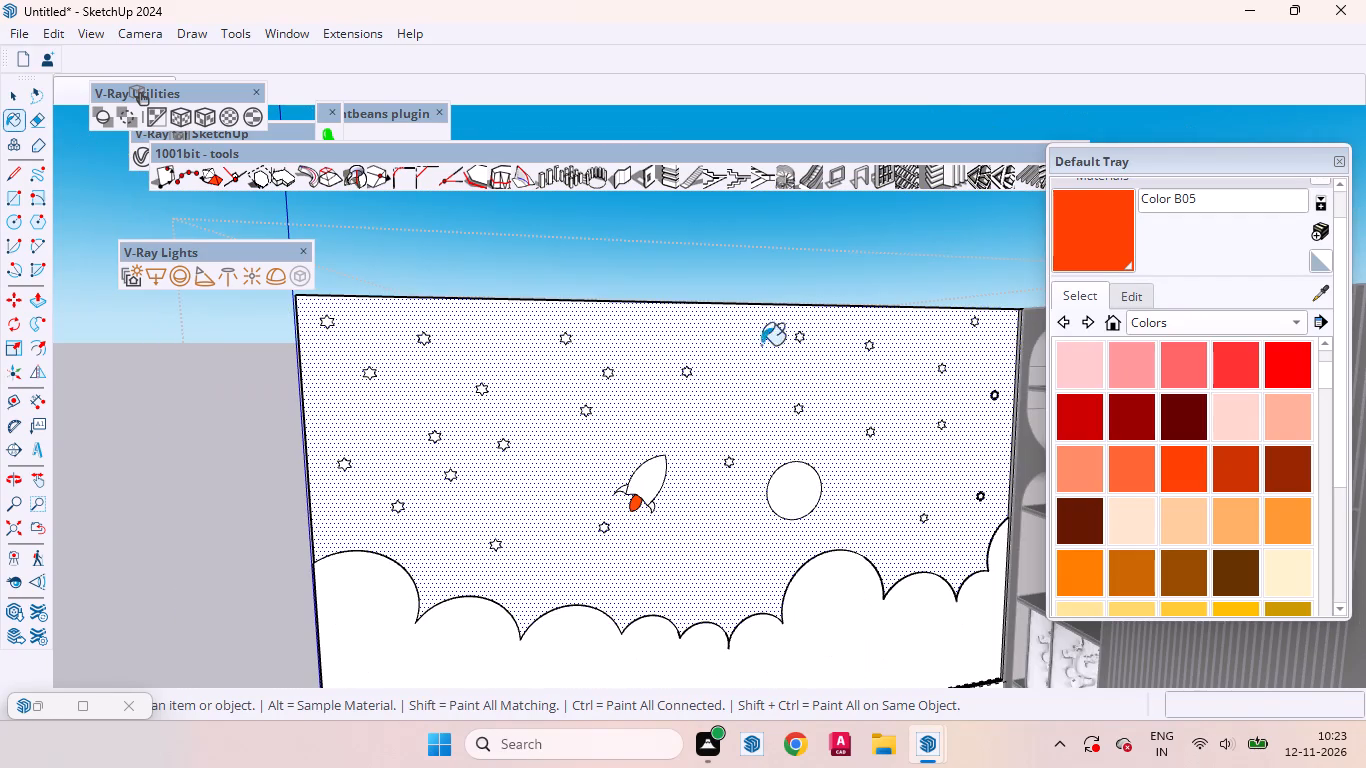
key(space)
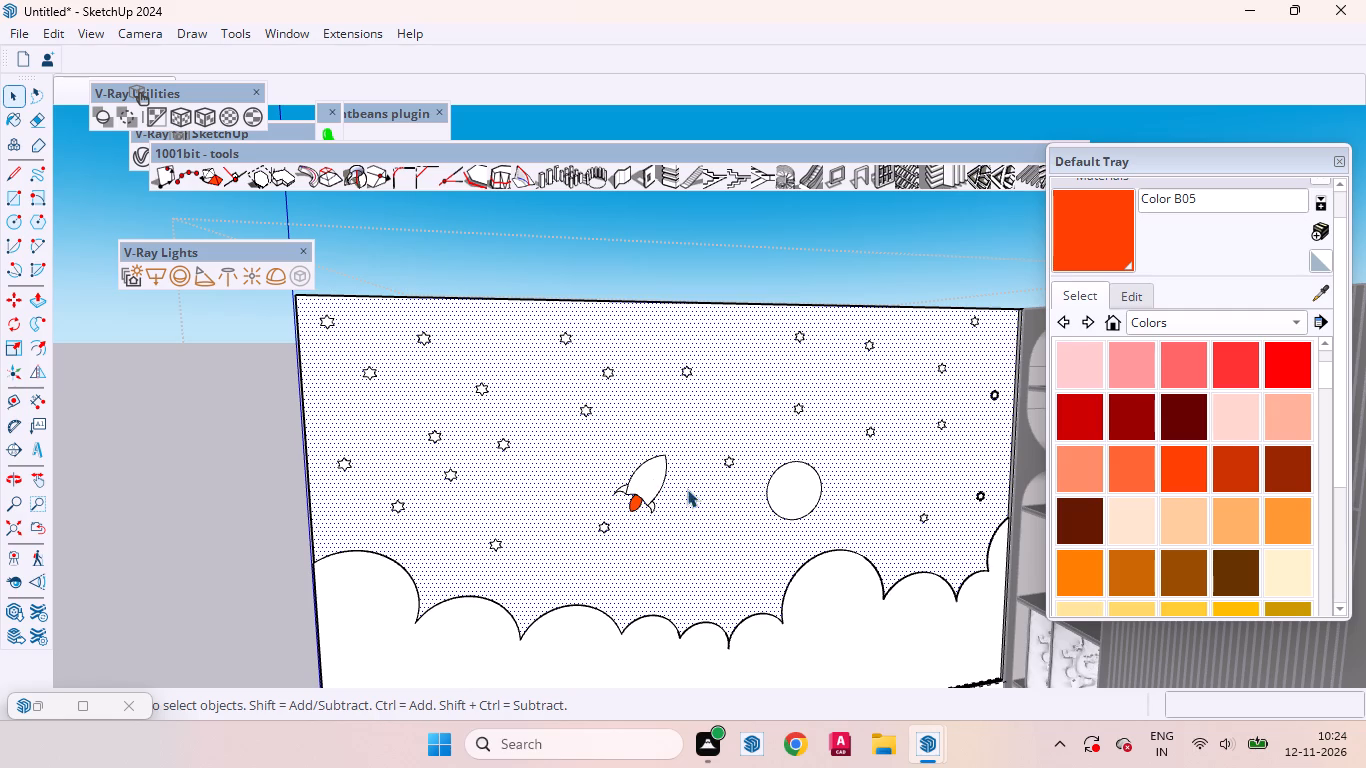
Draw a round window of about 5/8" radius on the rocket body near its nose.
scroll(628, 484, up, 8)
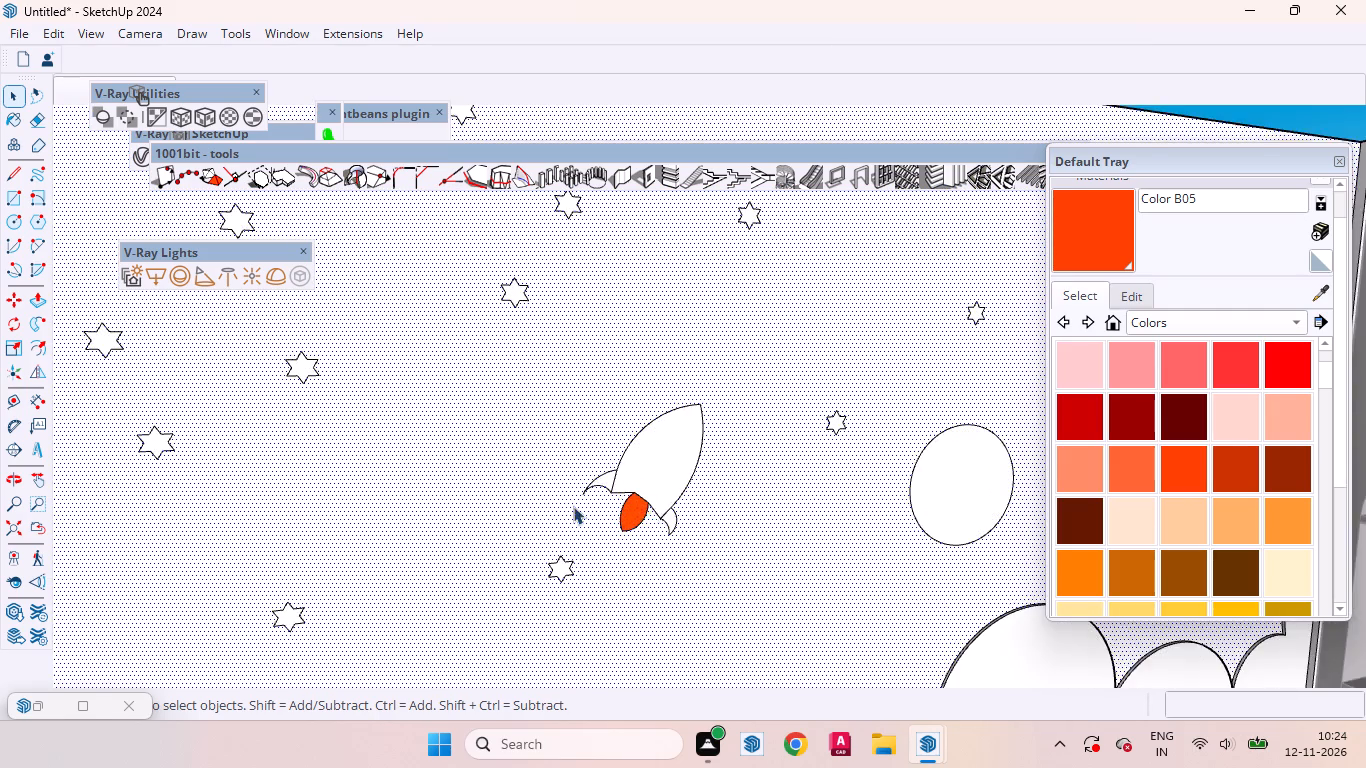
scroll(550, 497, down, 8)
click(625, 255)
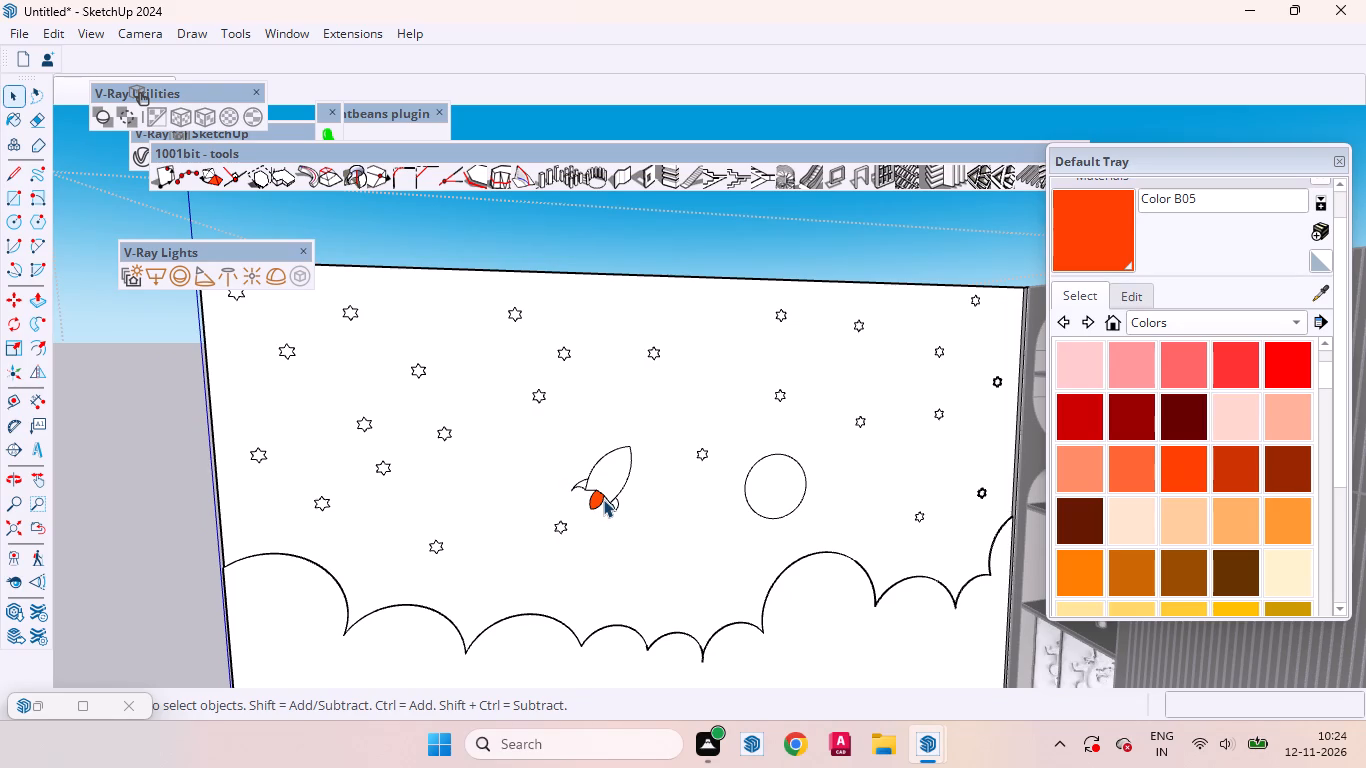
scroll(611, 521, up, 8)
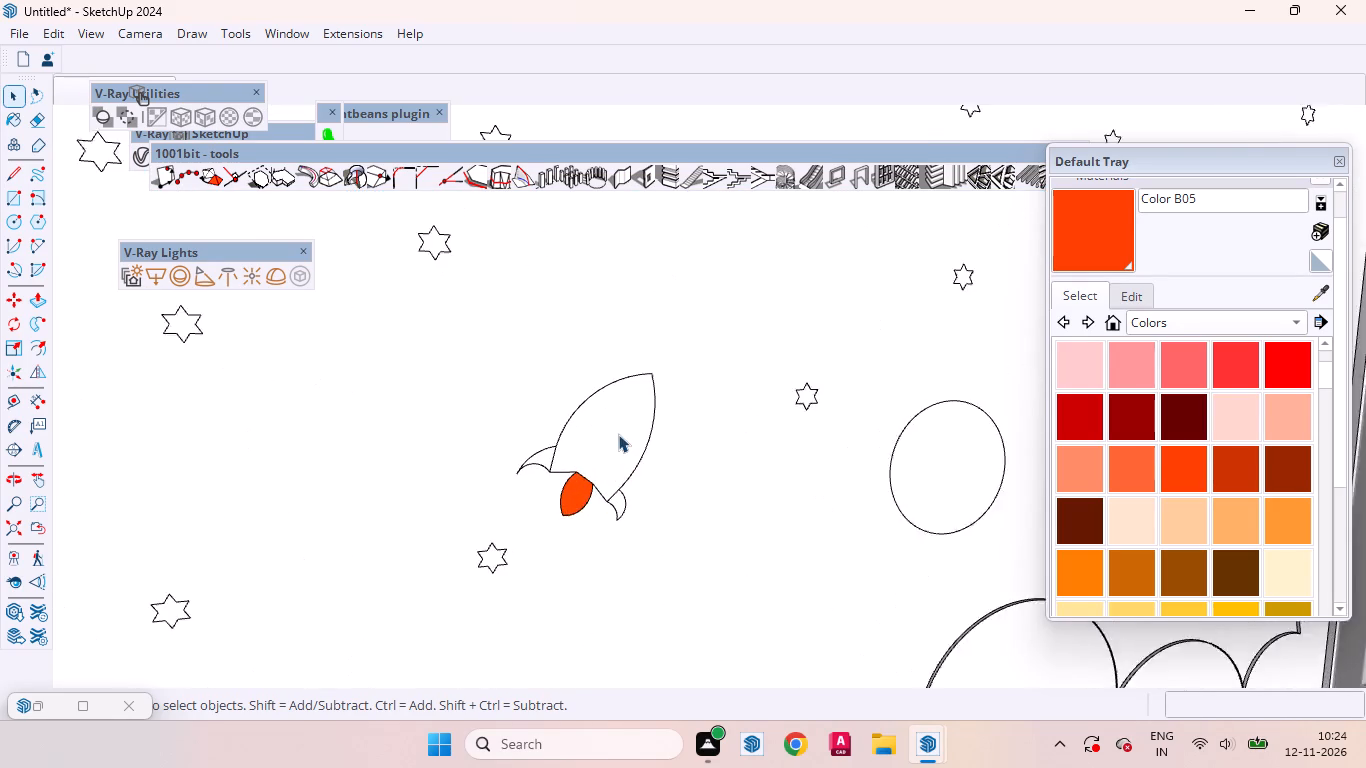
scroll(618, 434, up, 2)
double_click(619, 425)
click(621, 421)
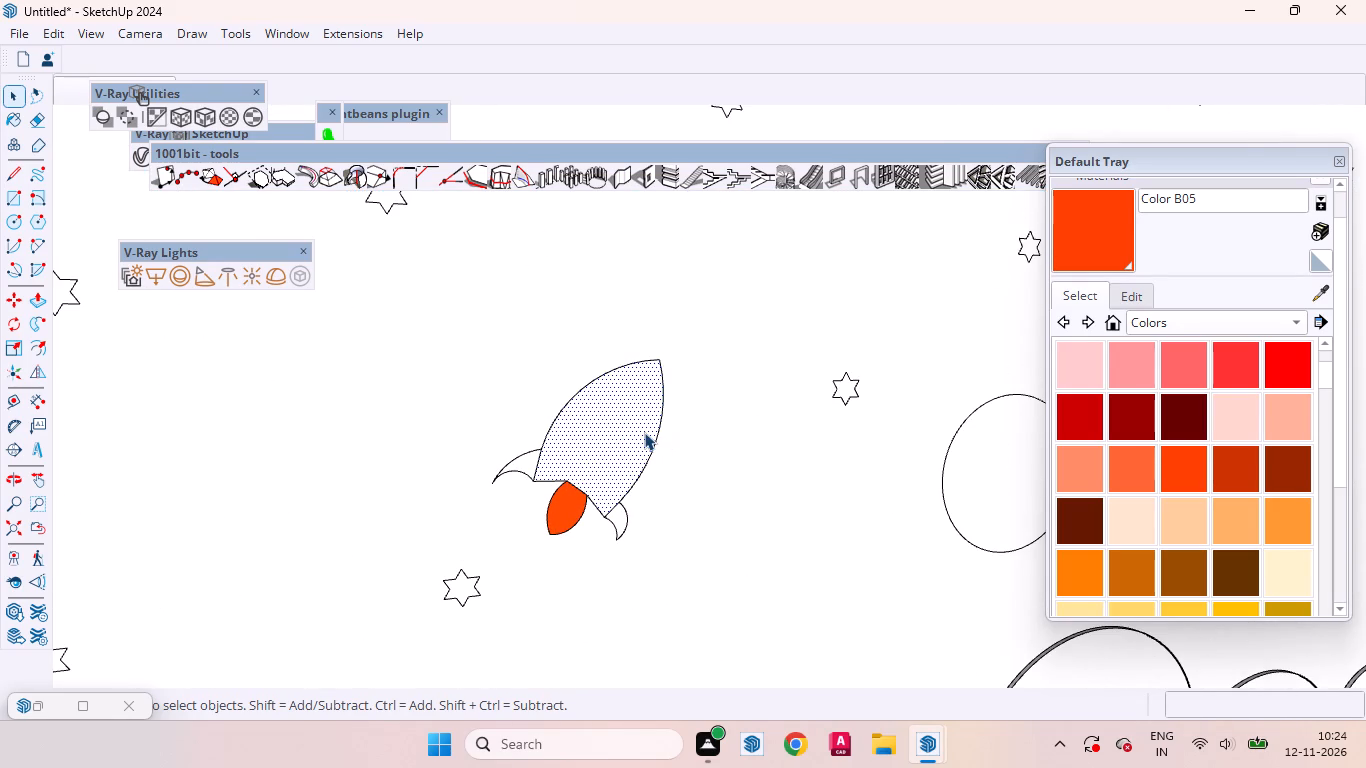
key(c)
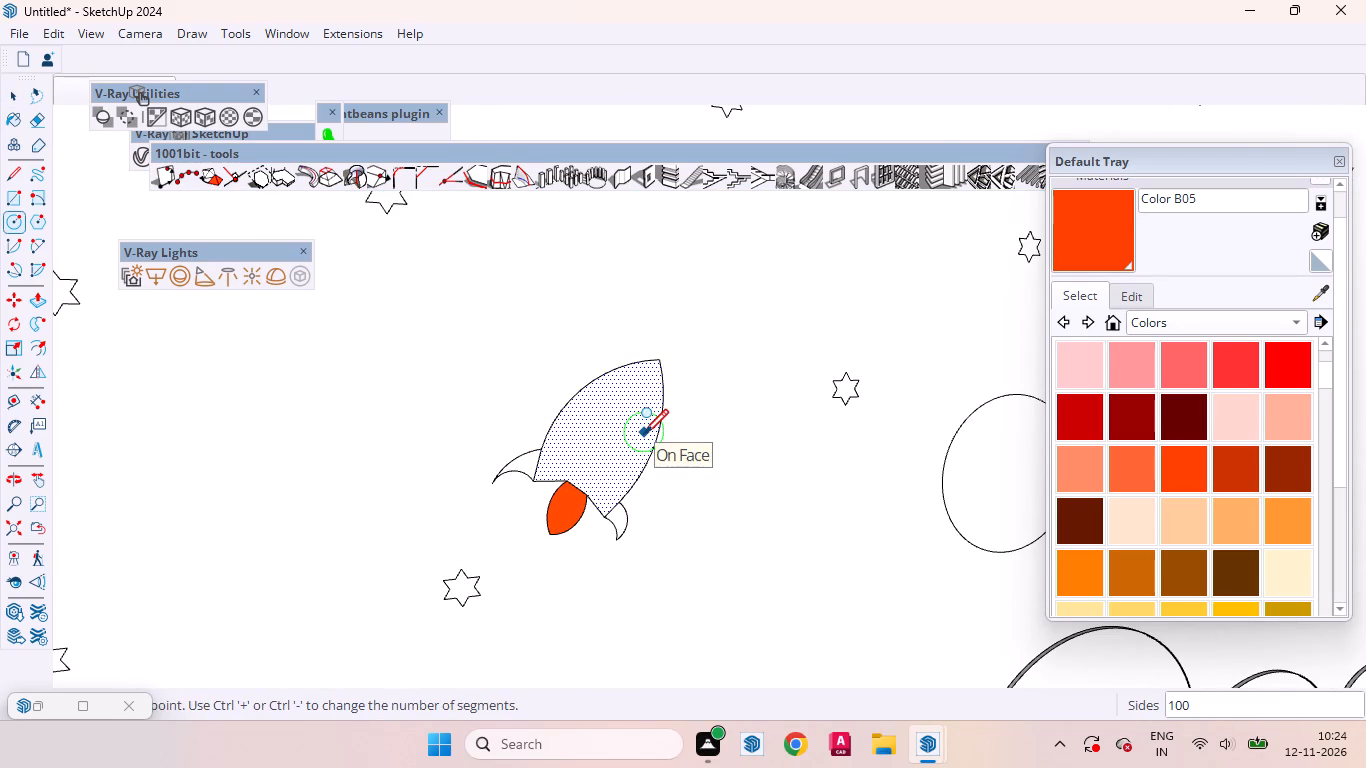
scroll(644, 420, up, 6)
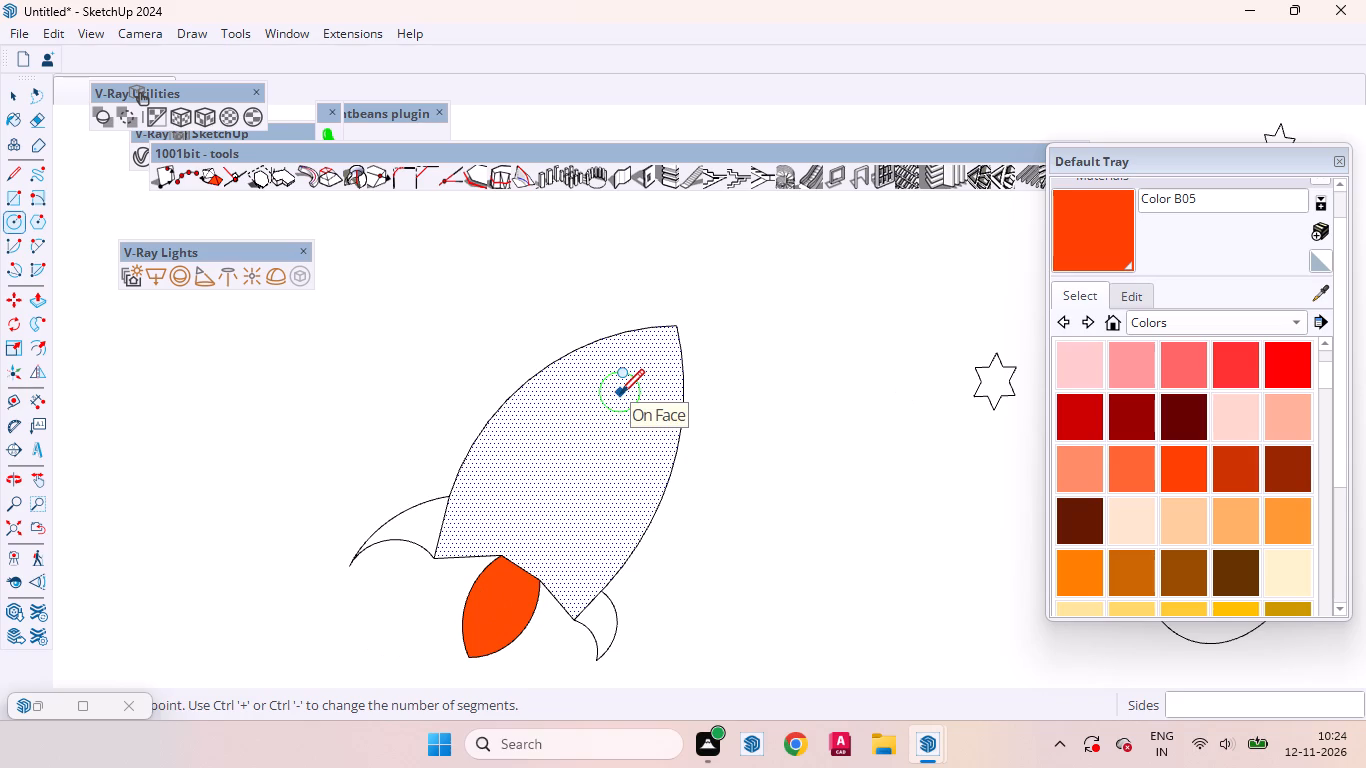
click(620, 392)
click(636, 374)
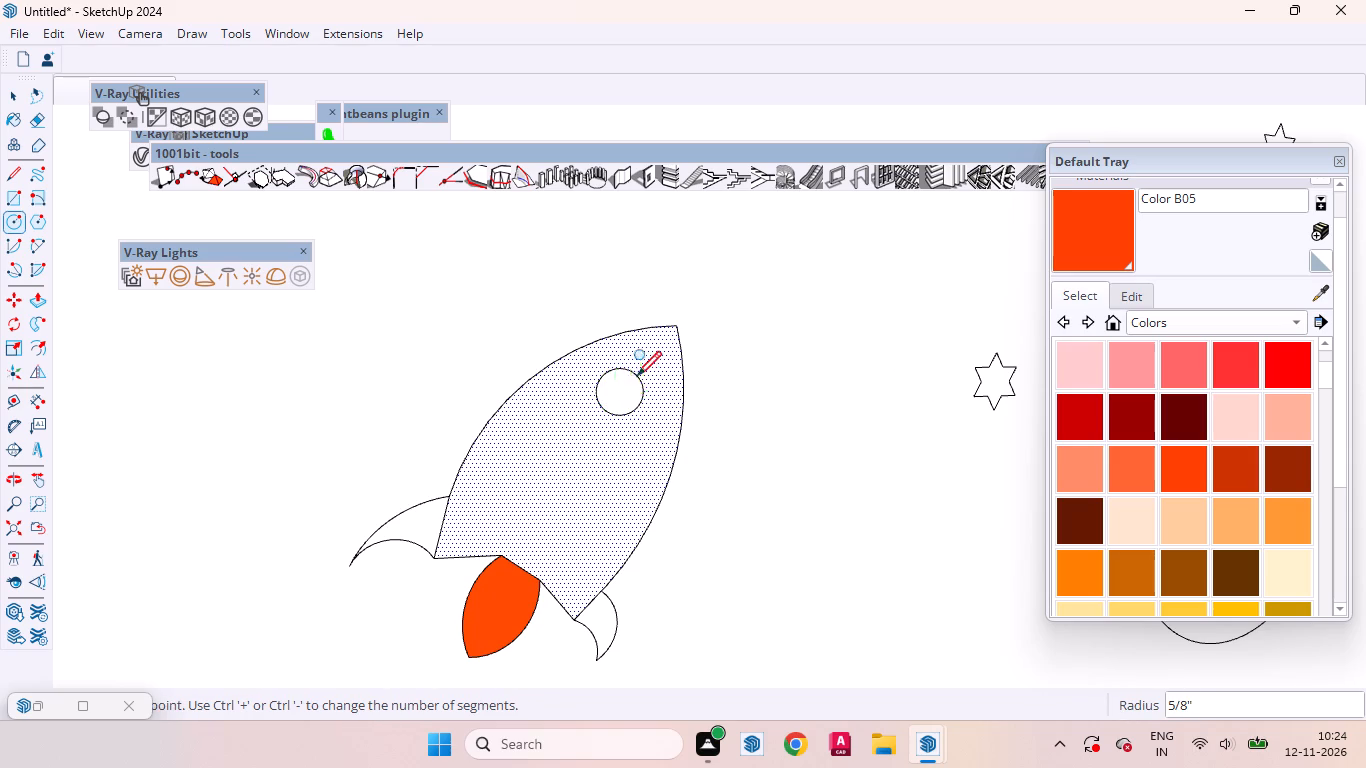
key(space)
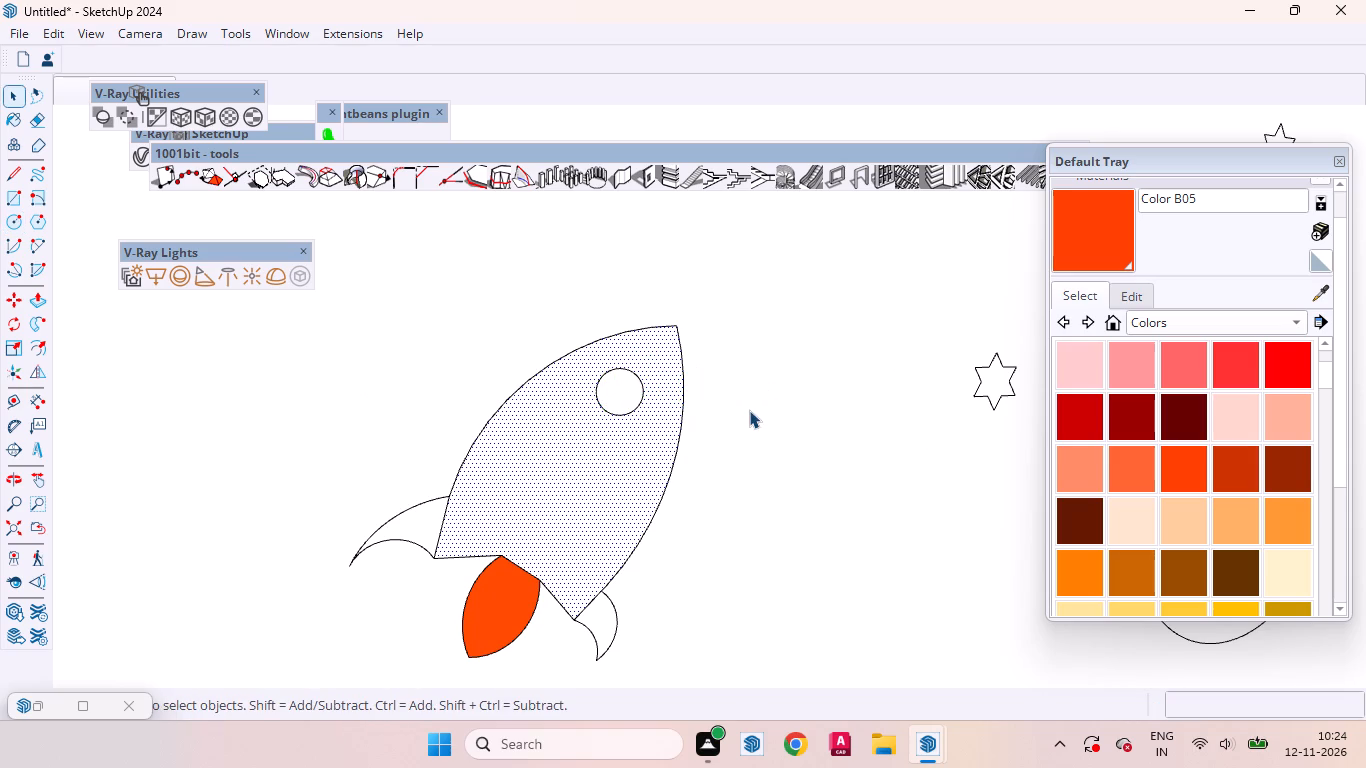
Draw a line about 3 3/16" long from the midpoint of the rocket's base edge at the flame up the body towards the window.
scroll(536, 524, up, 3)
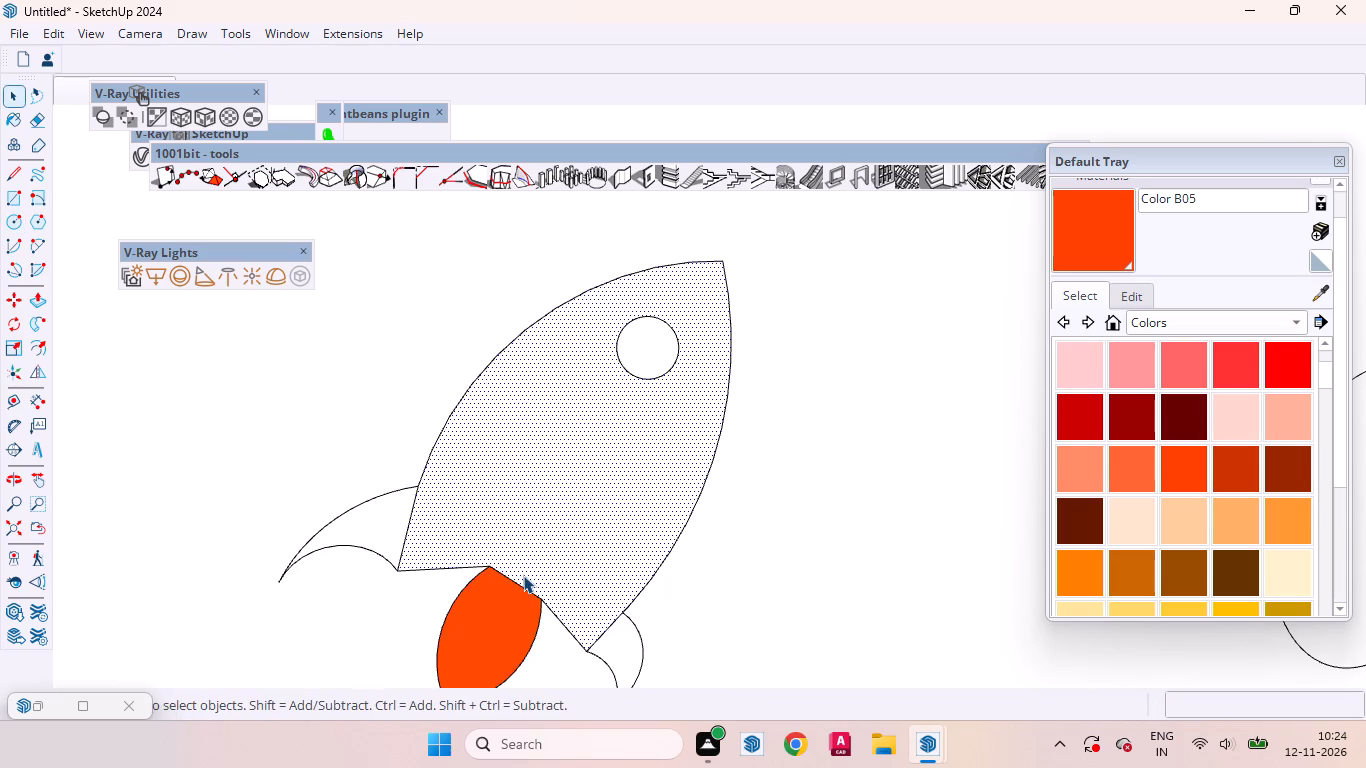
key(l)
scroll(521, 582, up, 3)
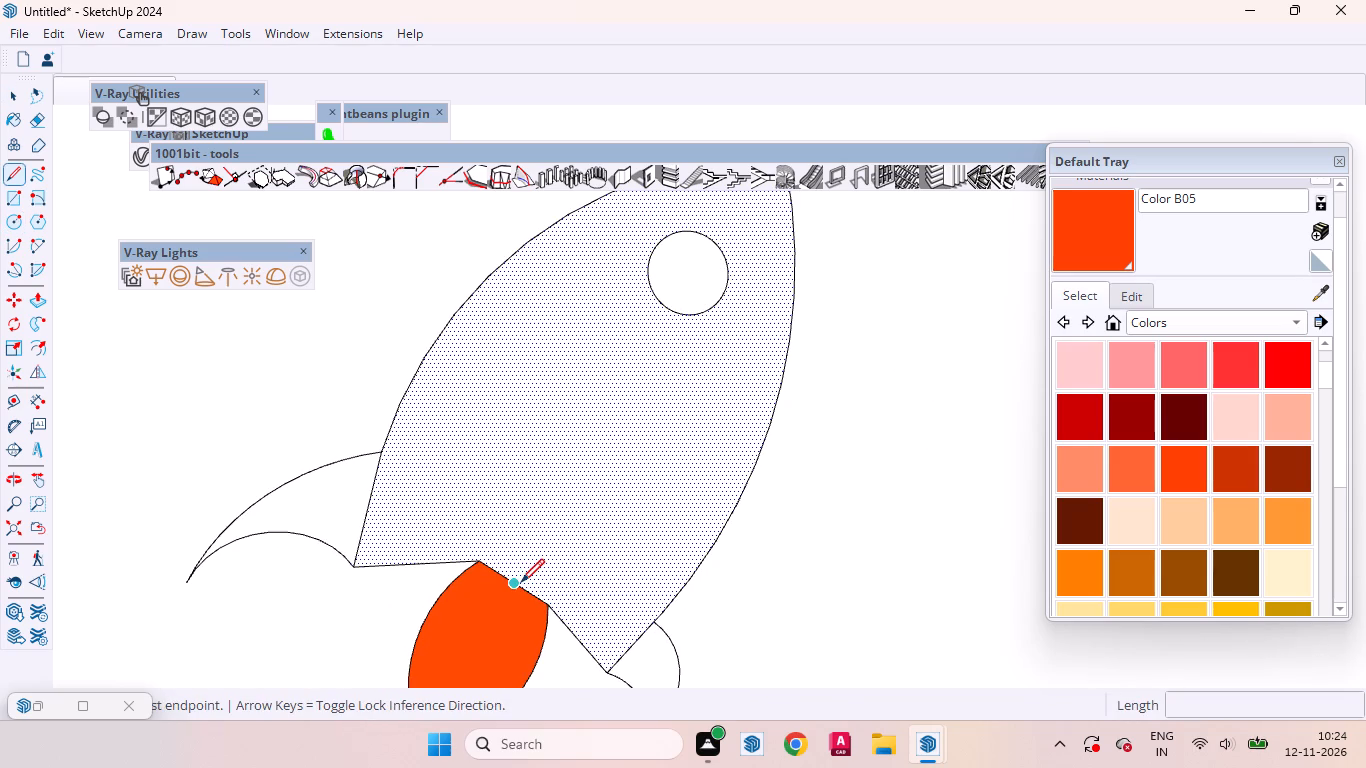
click(520, 582)
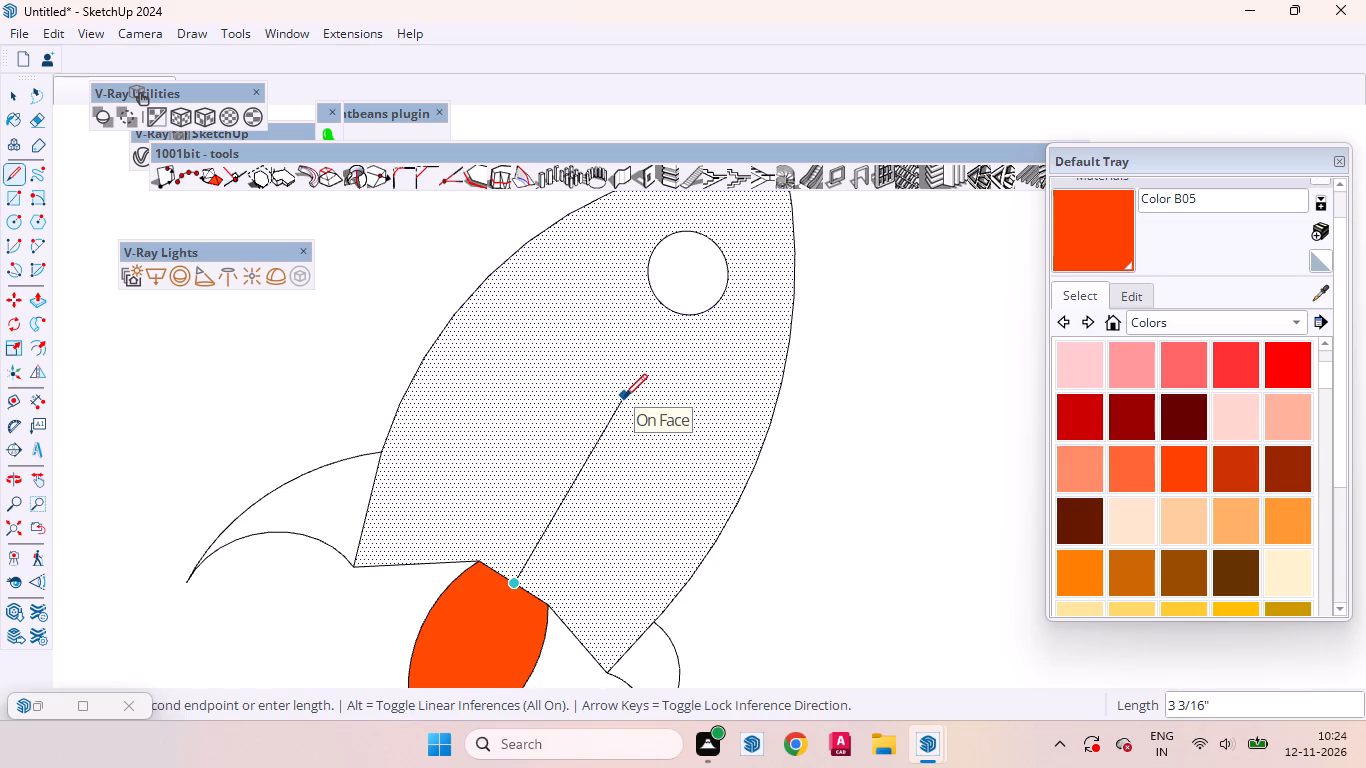
click(624, 397)
key(space)
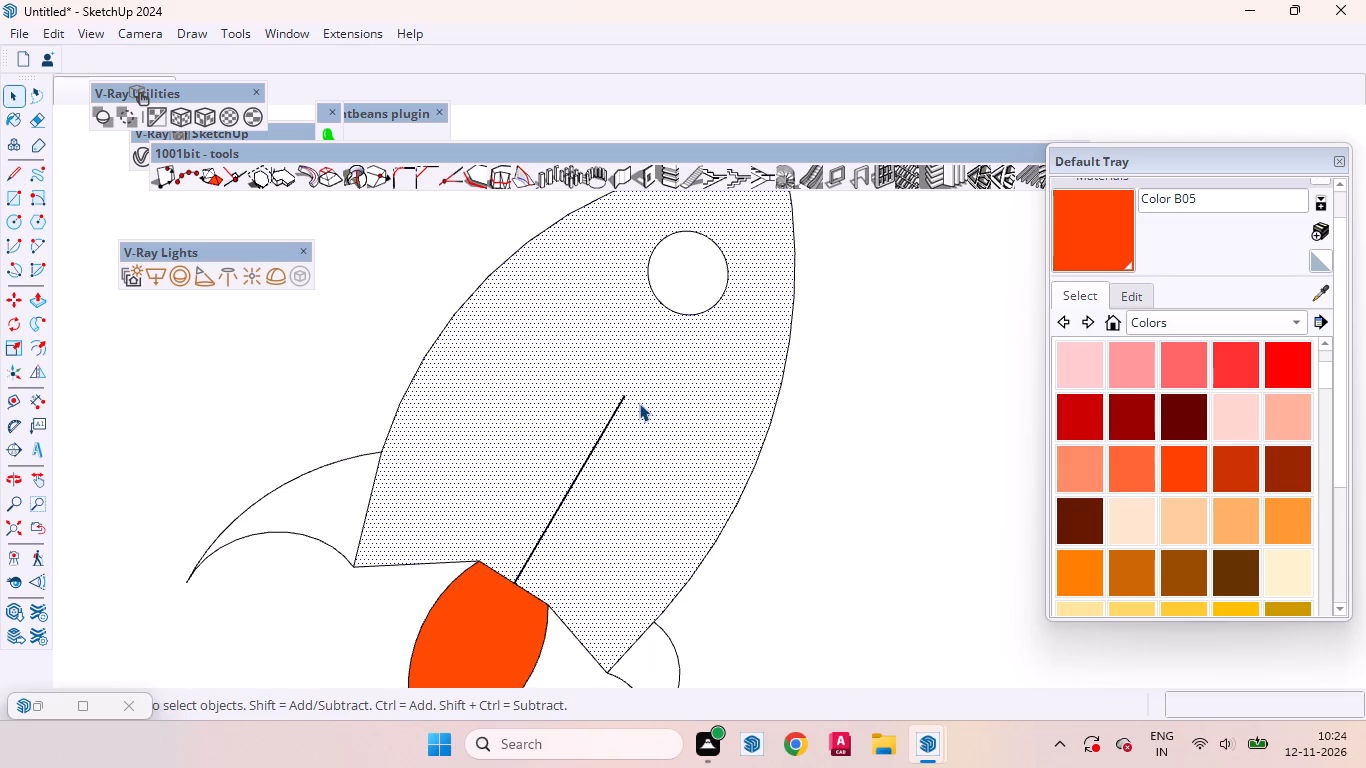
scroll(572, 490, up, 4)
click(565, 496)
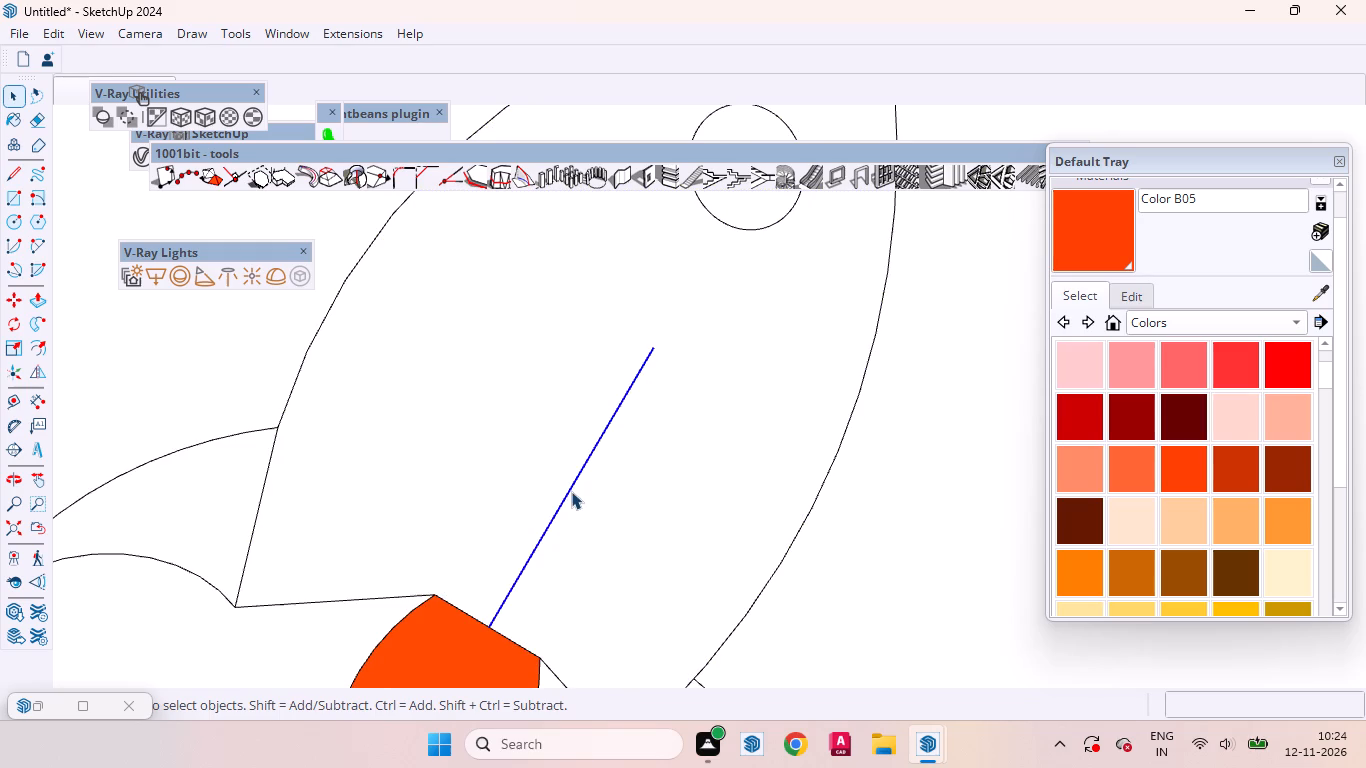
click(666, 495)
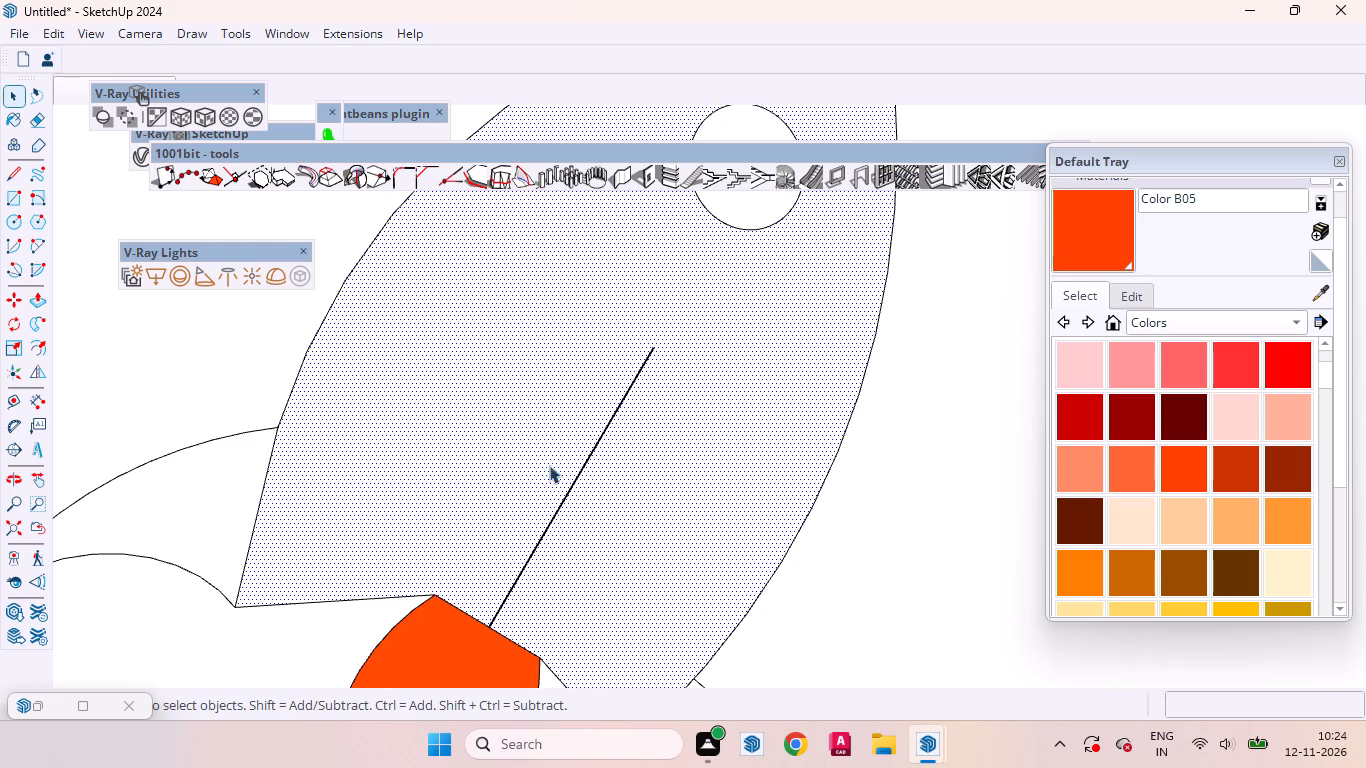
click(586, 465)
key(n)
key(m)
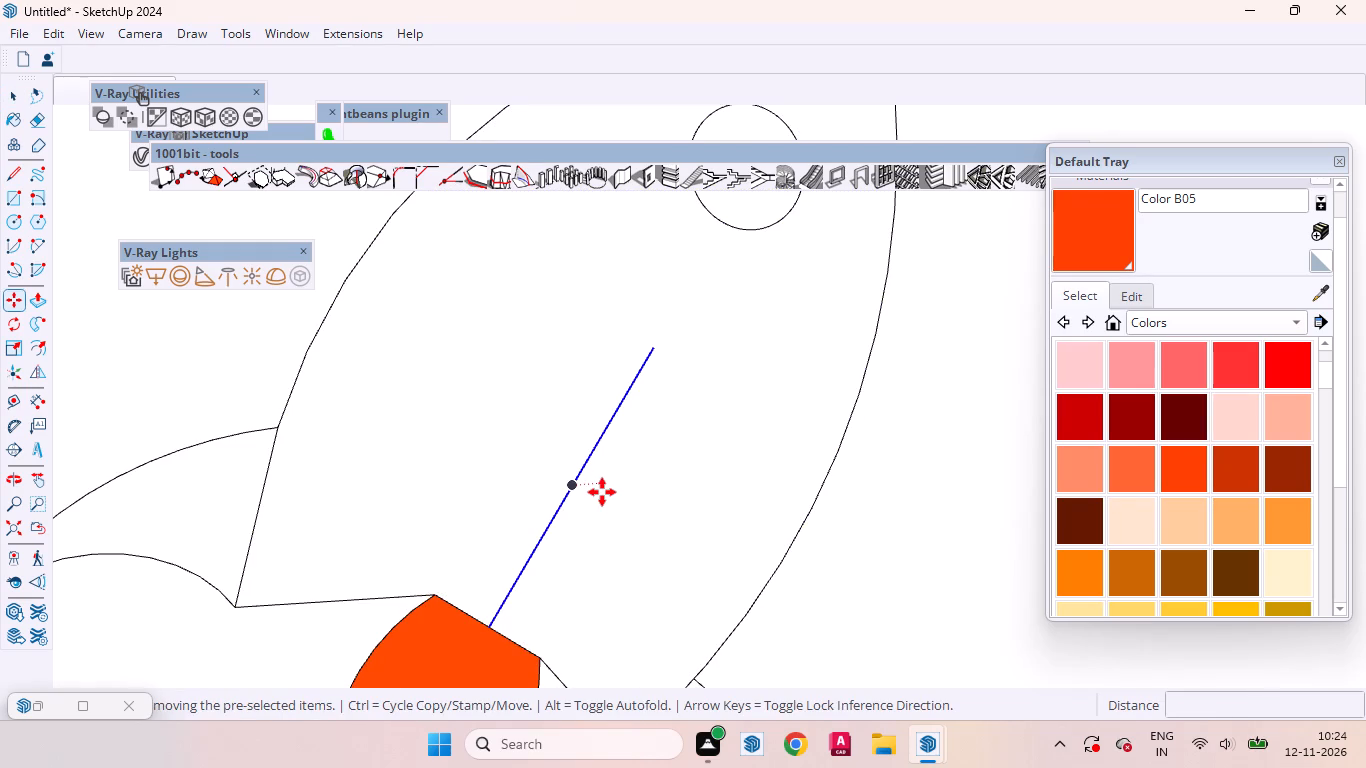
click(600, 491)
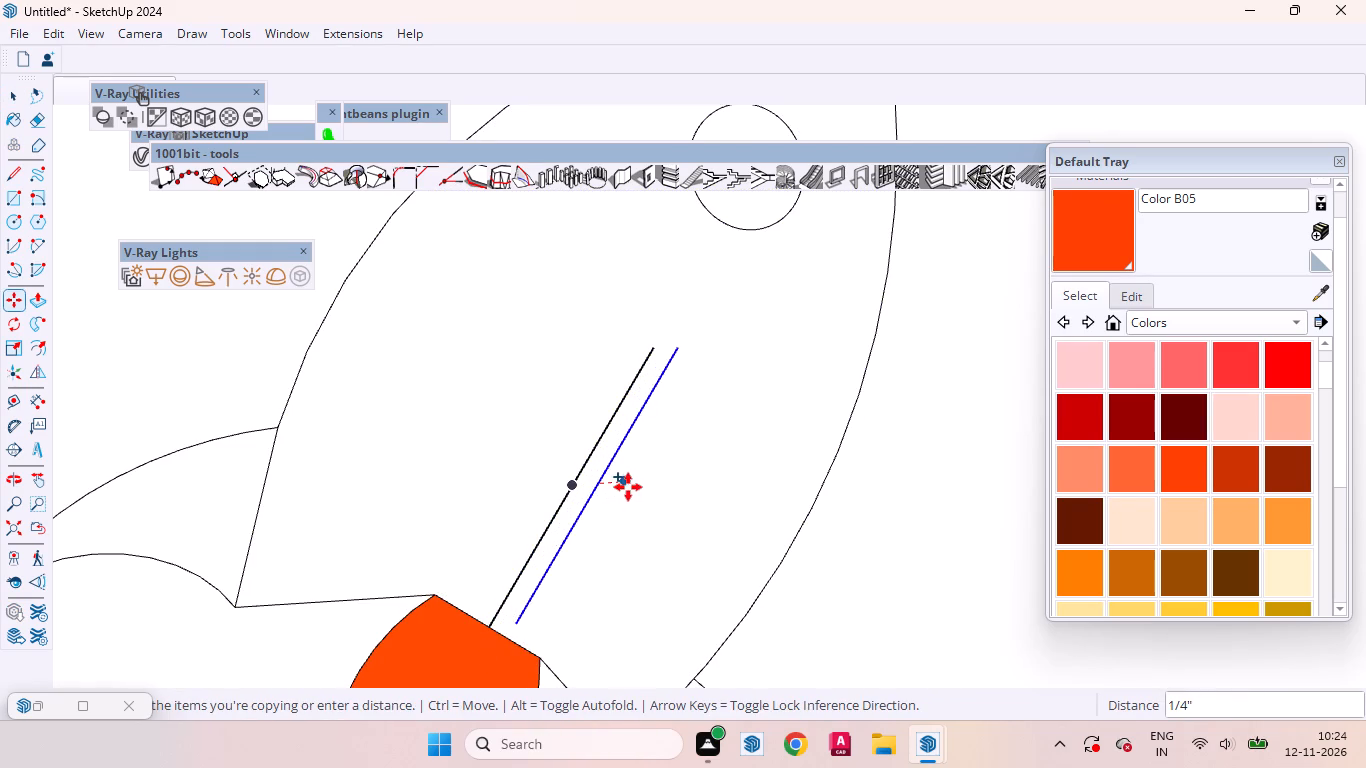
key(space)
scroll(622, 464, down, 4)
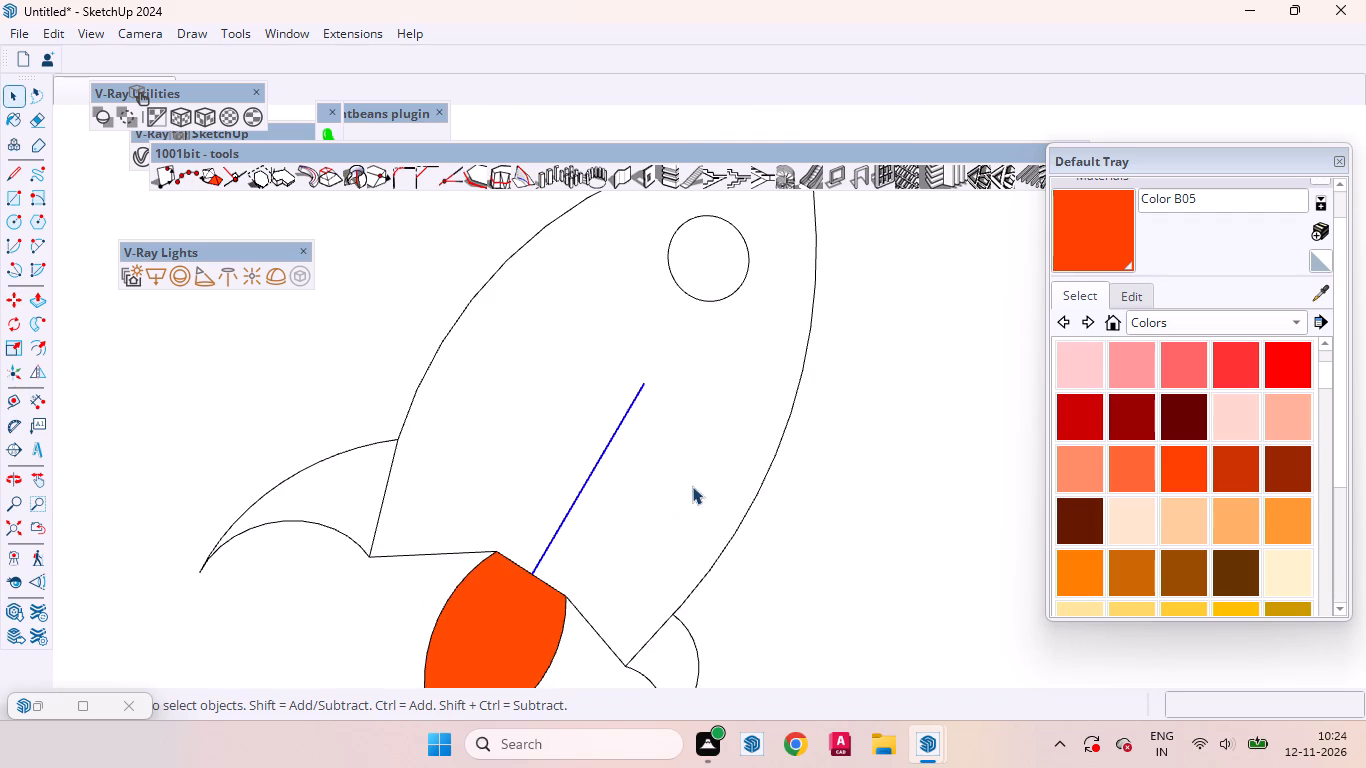
Turn the rocket's body line into a narrow stripe about 3/16" wide, closed by a parallel line about 3 3/16" long back to the base edge.
click(692, 486)
scroll(607, 500, down, 1)
middle_drag(607, 500, 583, 447)
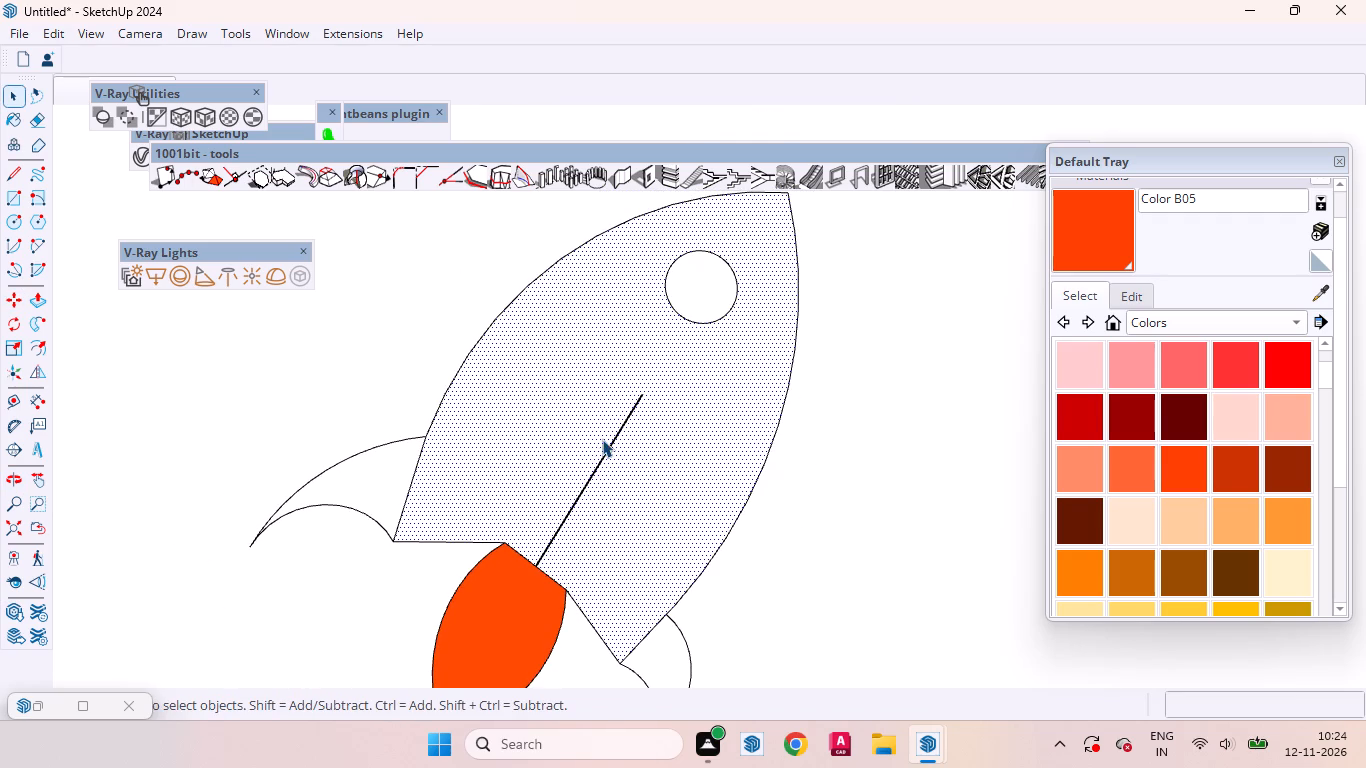
key(l)
scroll(639, 431, up, 3)
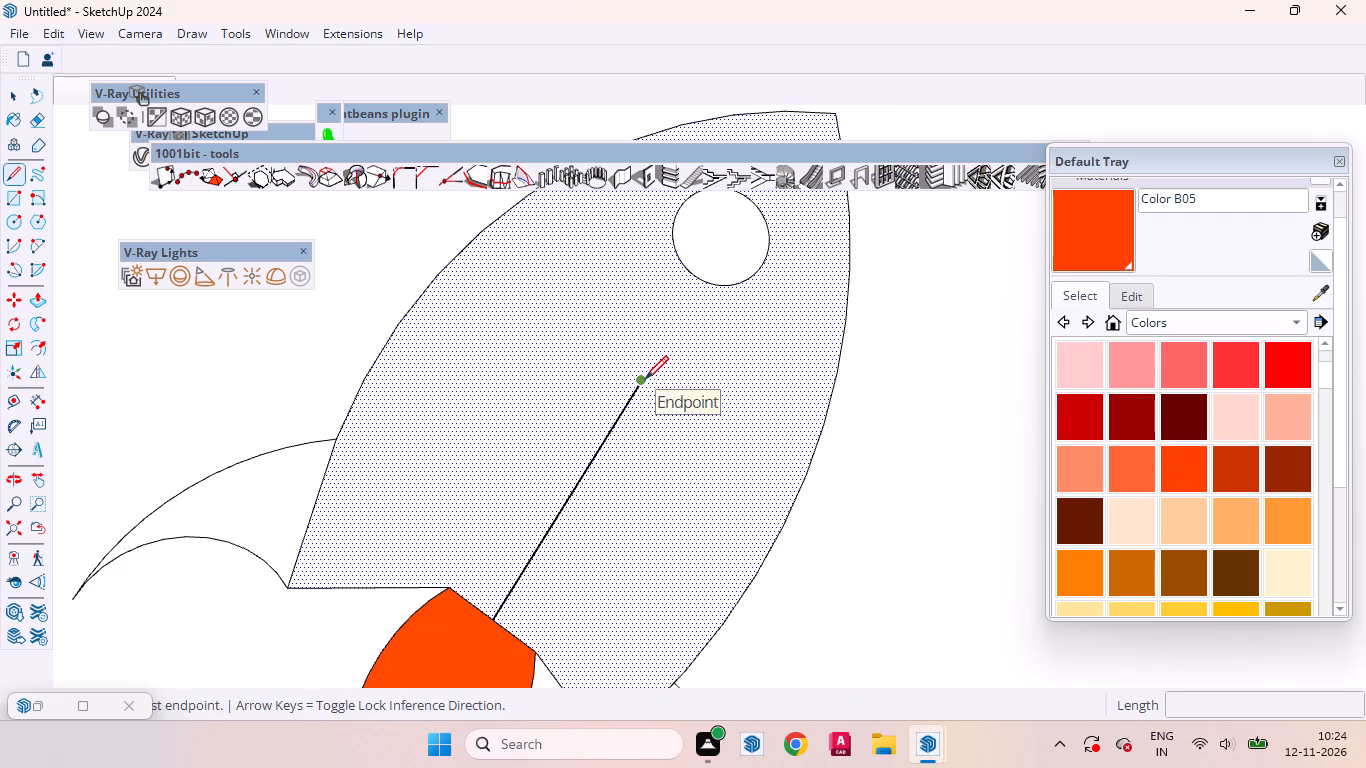
click(645, 379)
scroll(651, 395, up, 7)
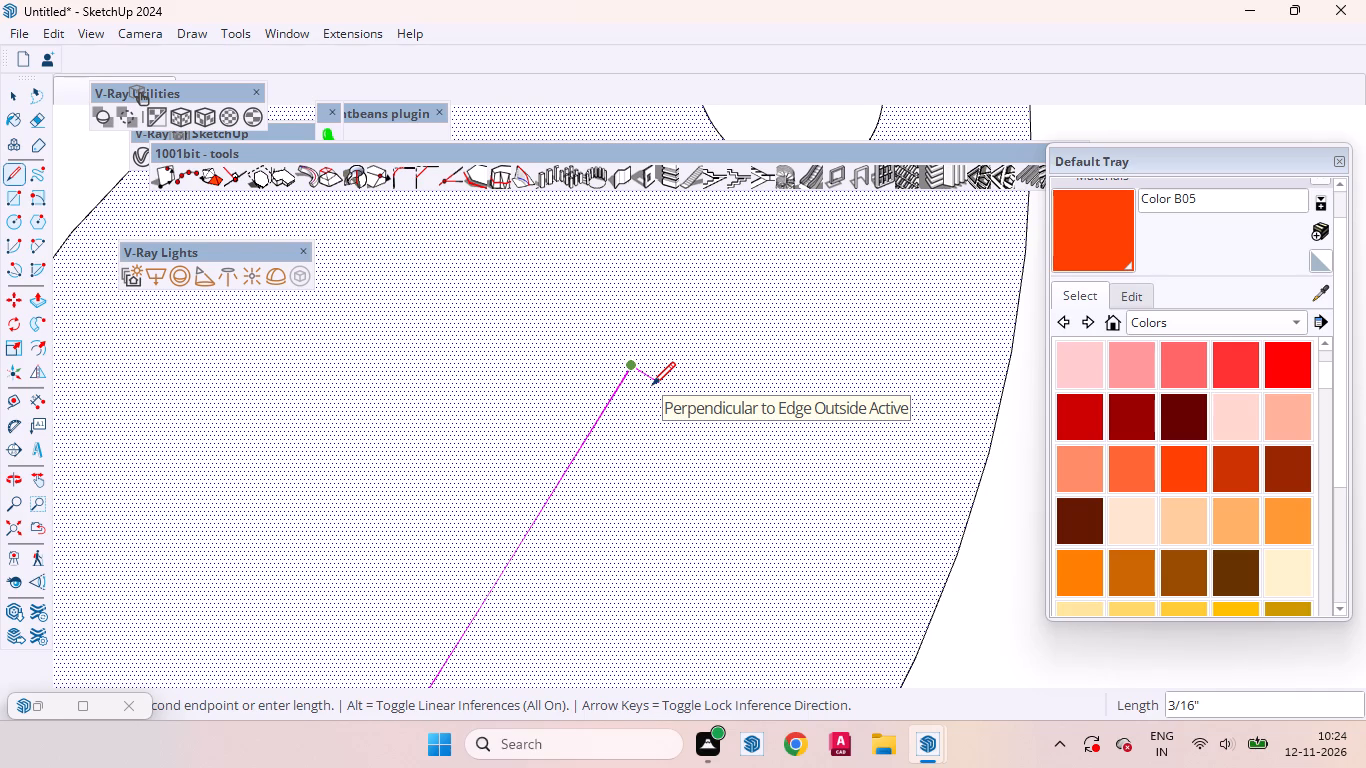
click(652, 385)
scroll(629, 431, down, 12)
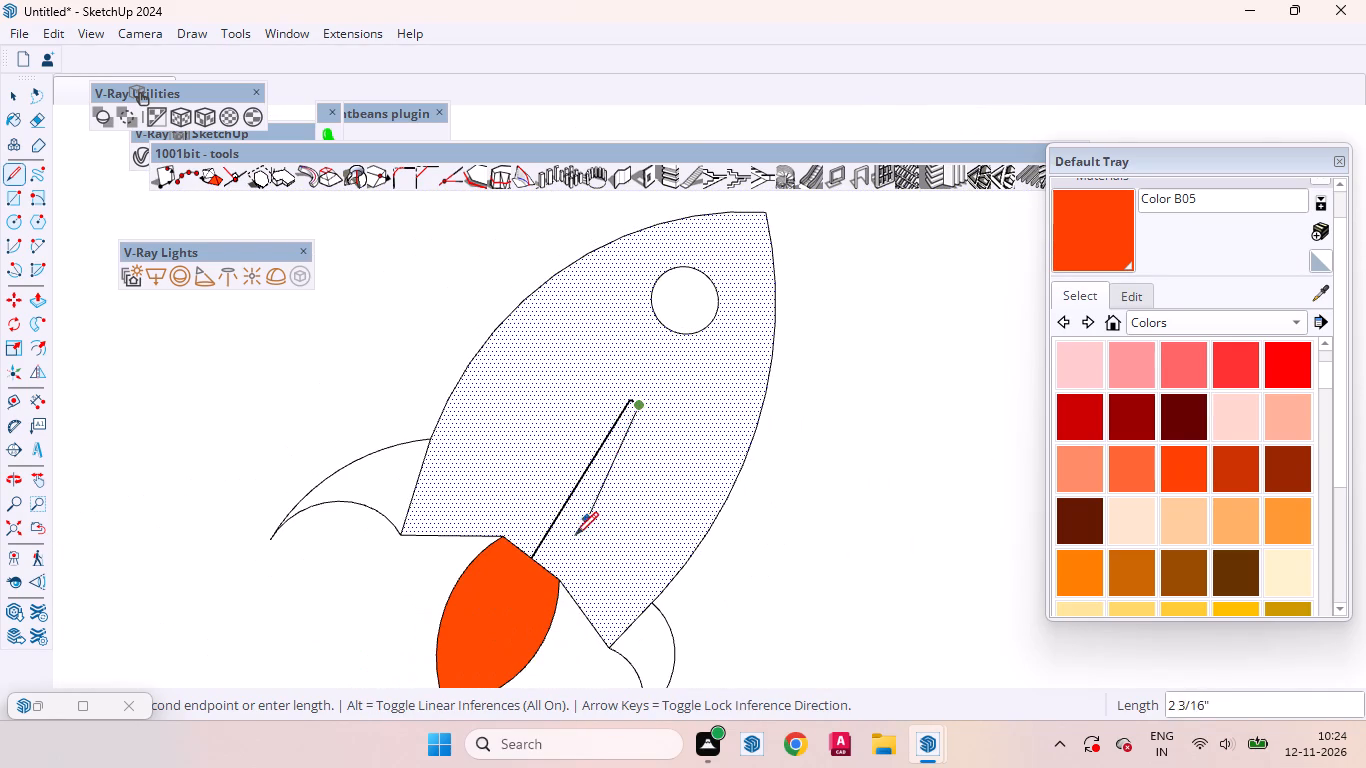
scroll(541, 563, up, 4)
click(544, 563)
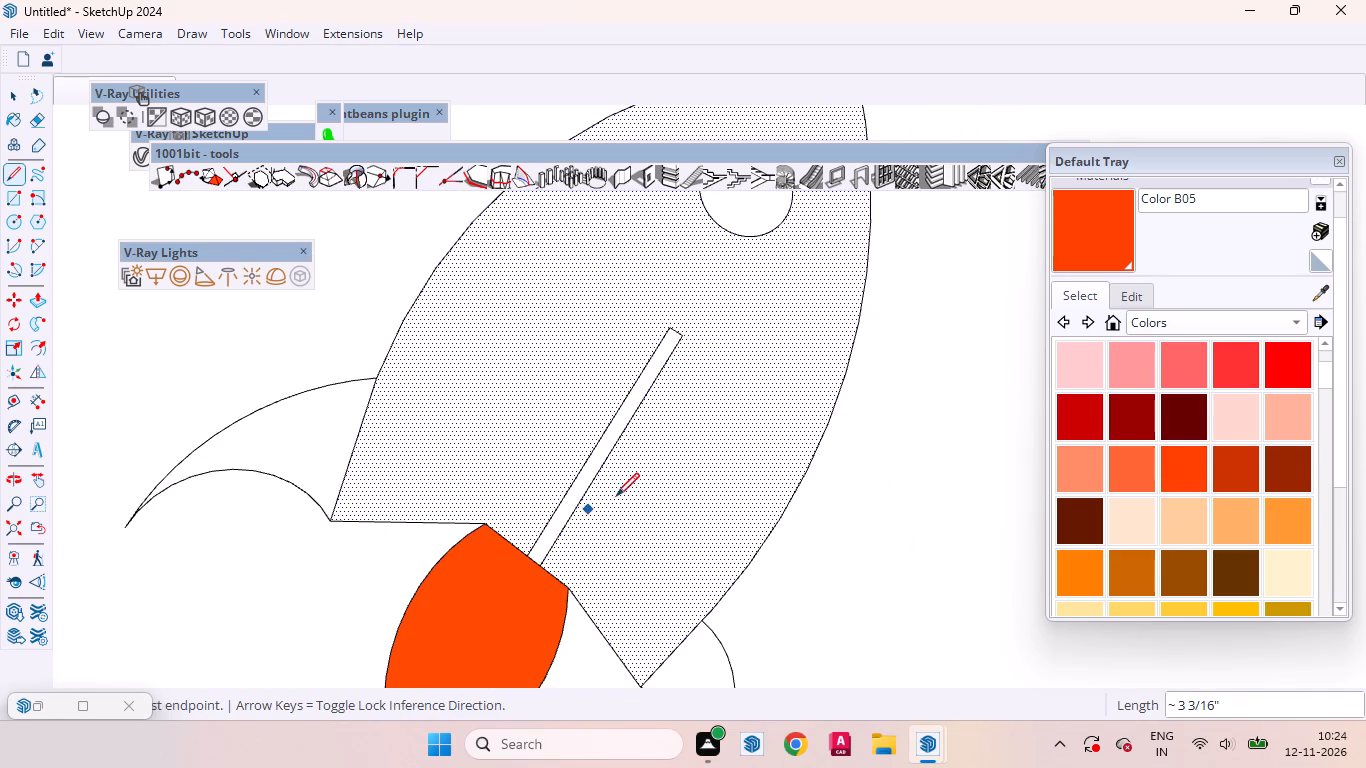
key(space)
scroll(500, 491, down, 19)
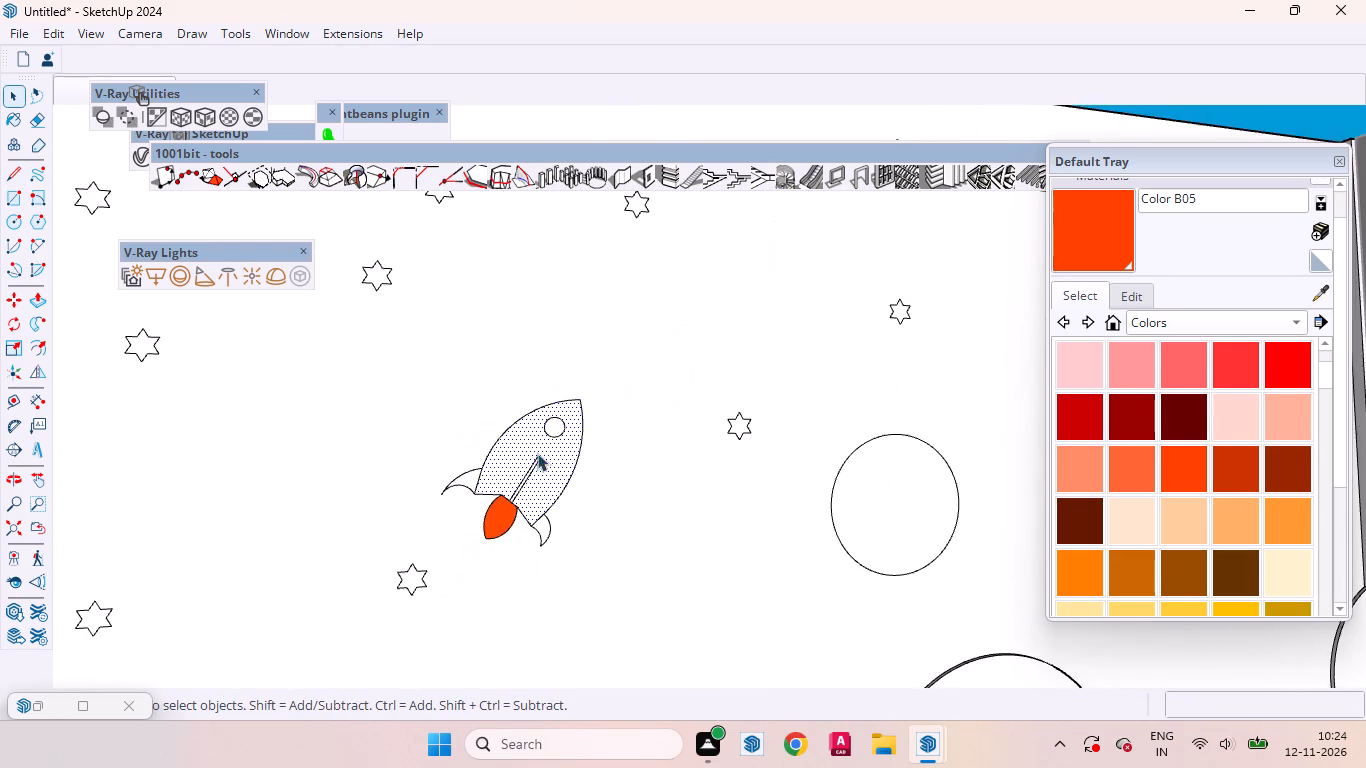
middle_drag(558, 499, 525, 489)
scroll(563, 504, down, 13)
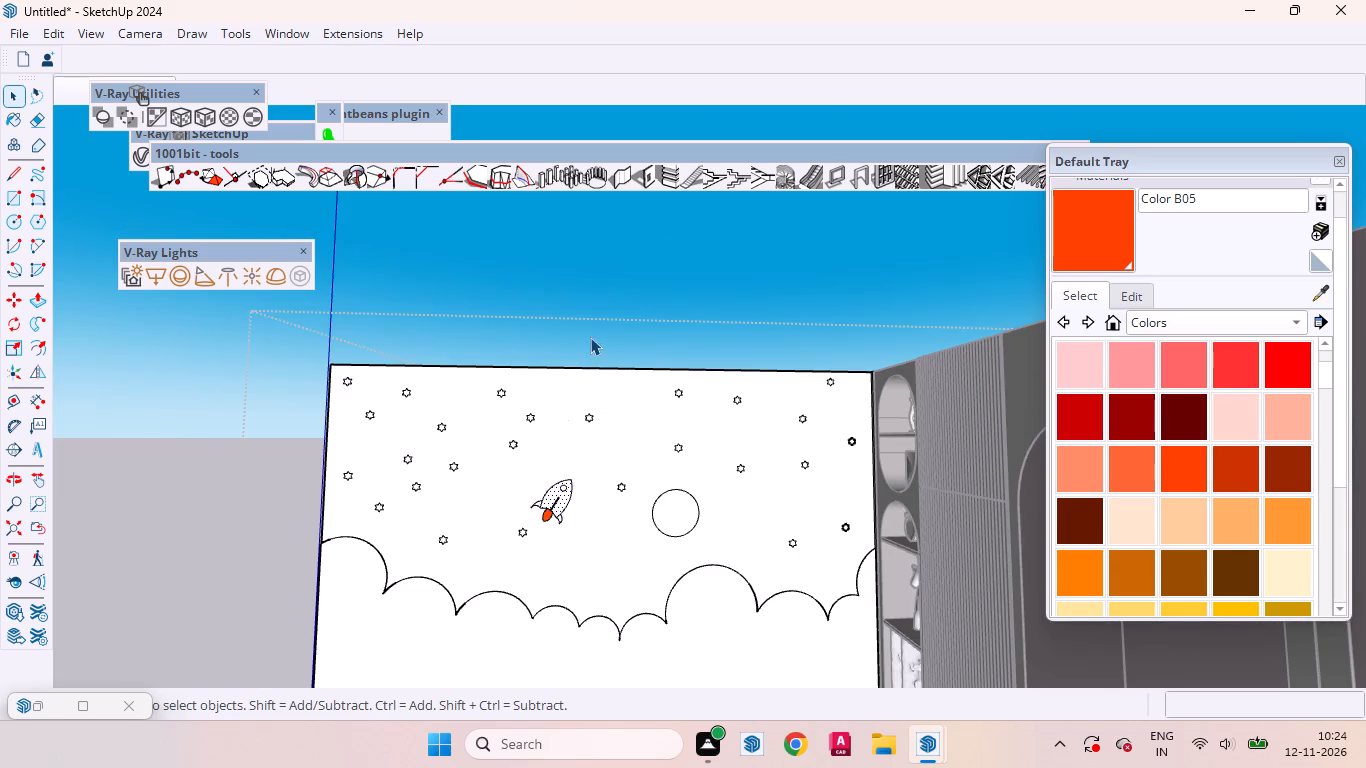
click(590, 337)
Offset the rocket's round window outline inward by about 1/8" to form a ring.
scroll(534, 521, up, 7)
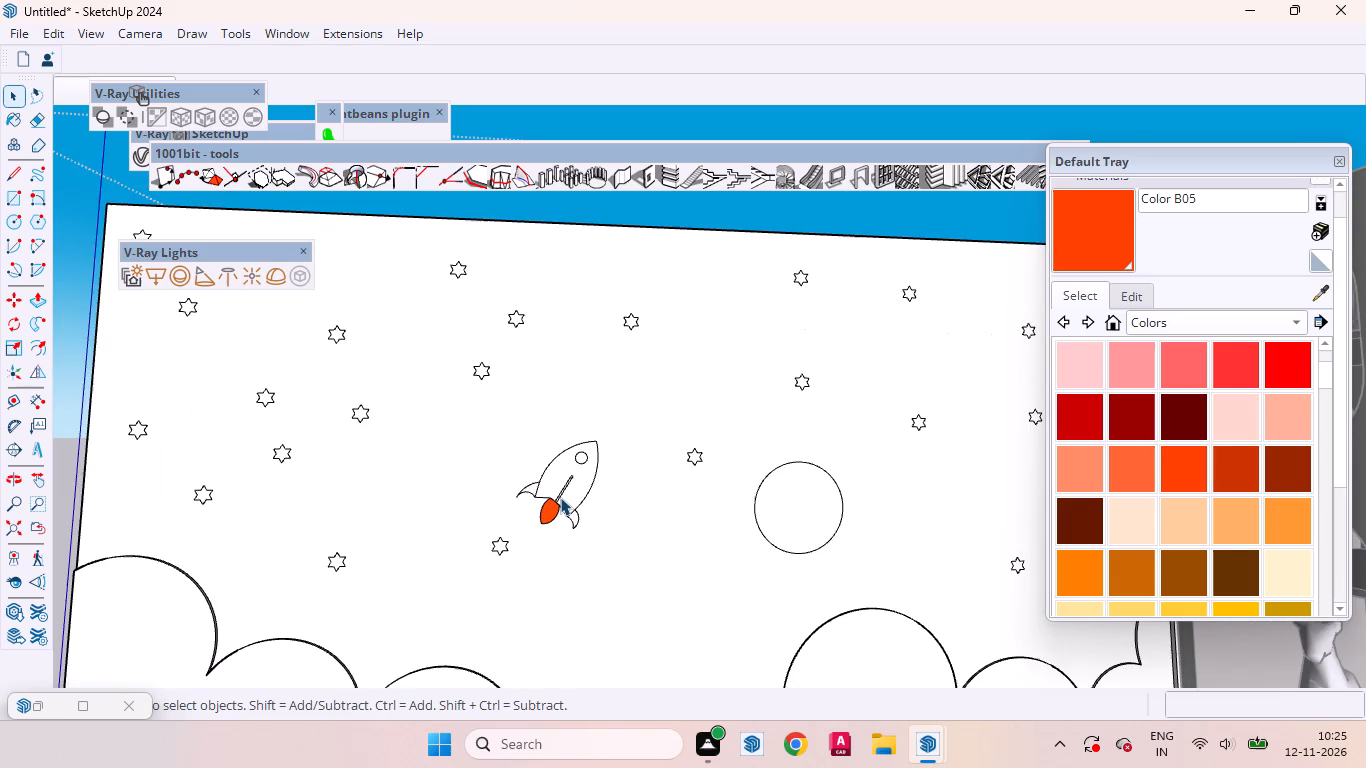
scroll(592, 461, up, 5)
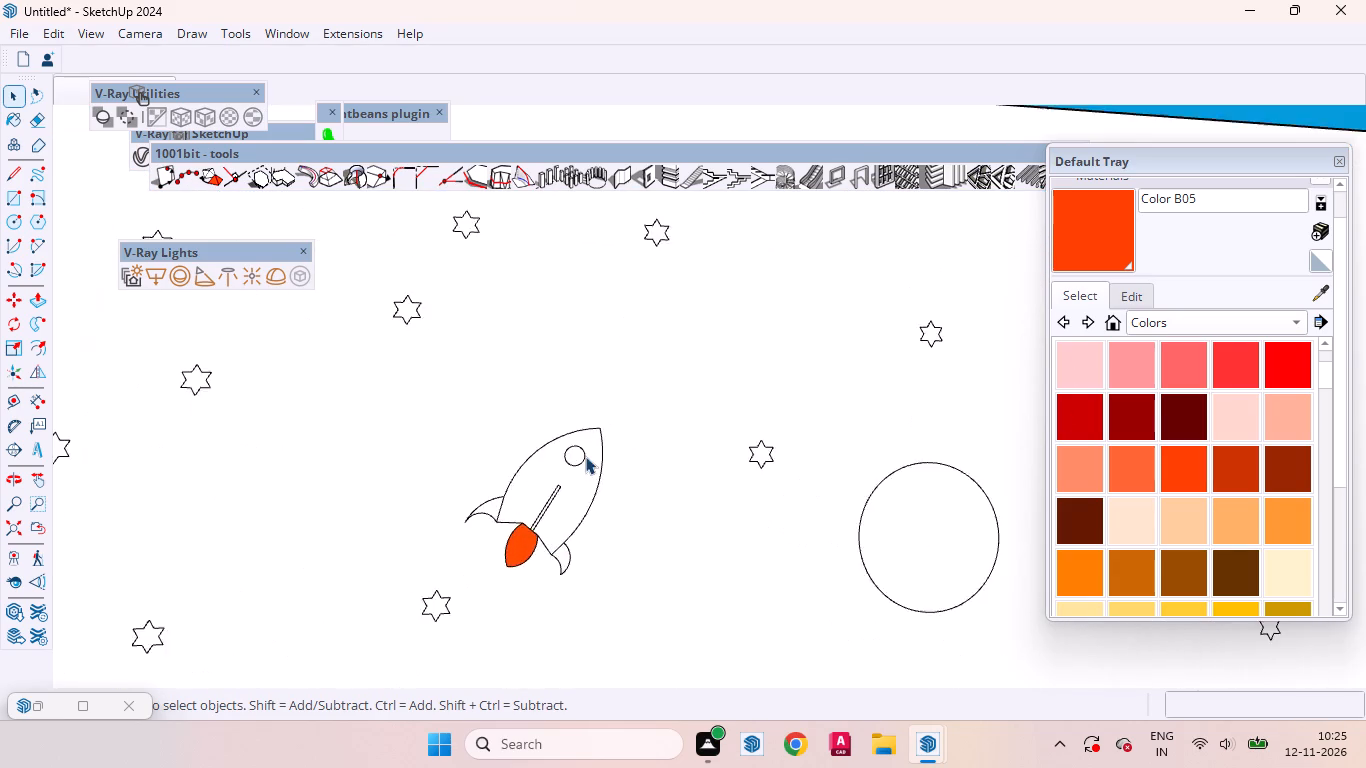
scroll(585, 456, up, 8)
click(572, 447)
scroll(568, 463, up, 2)
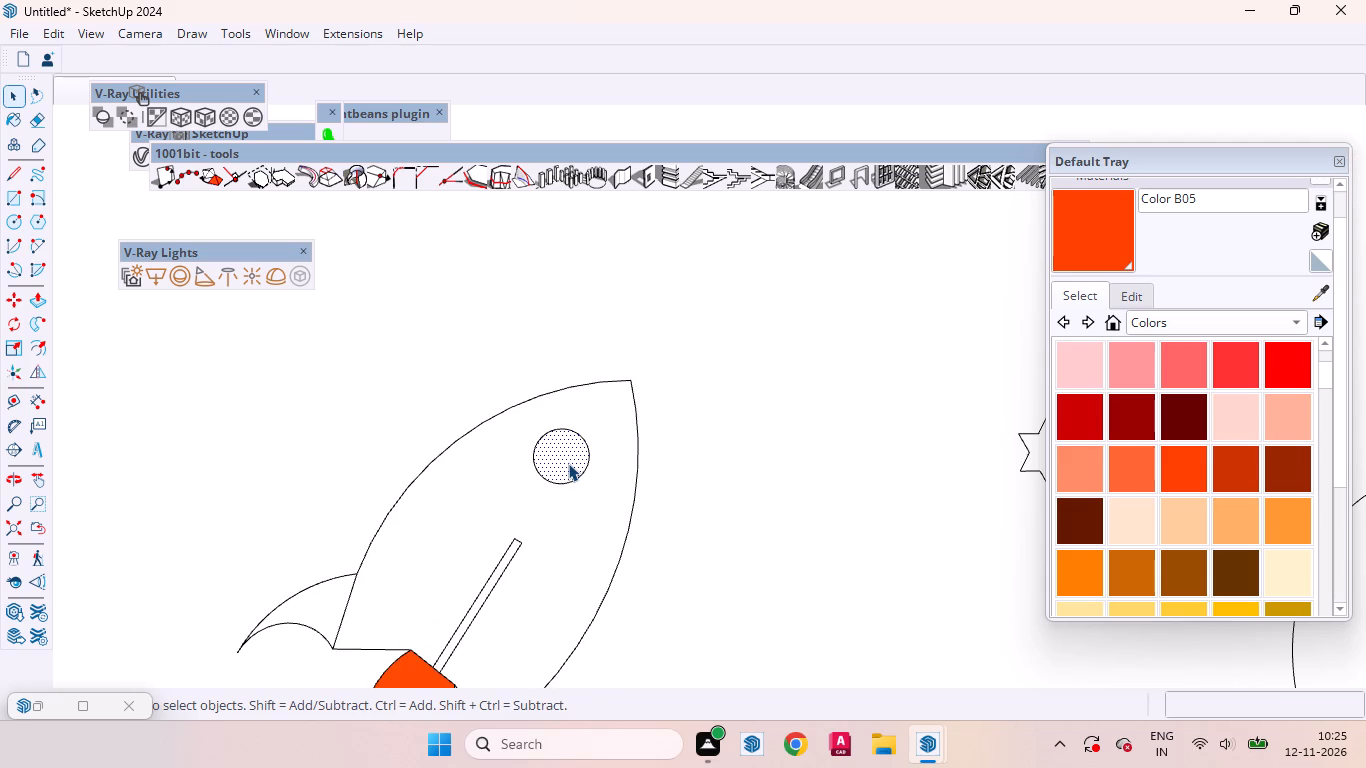
key(f)
scroll(567, 449, up, 3)
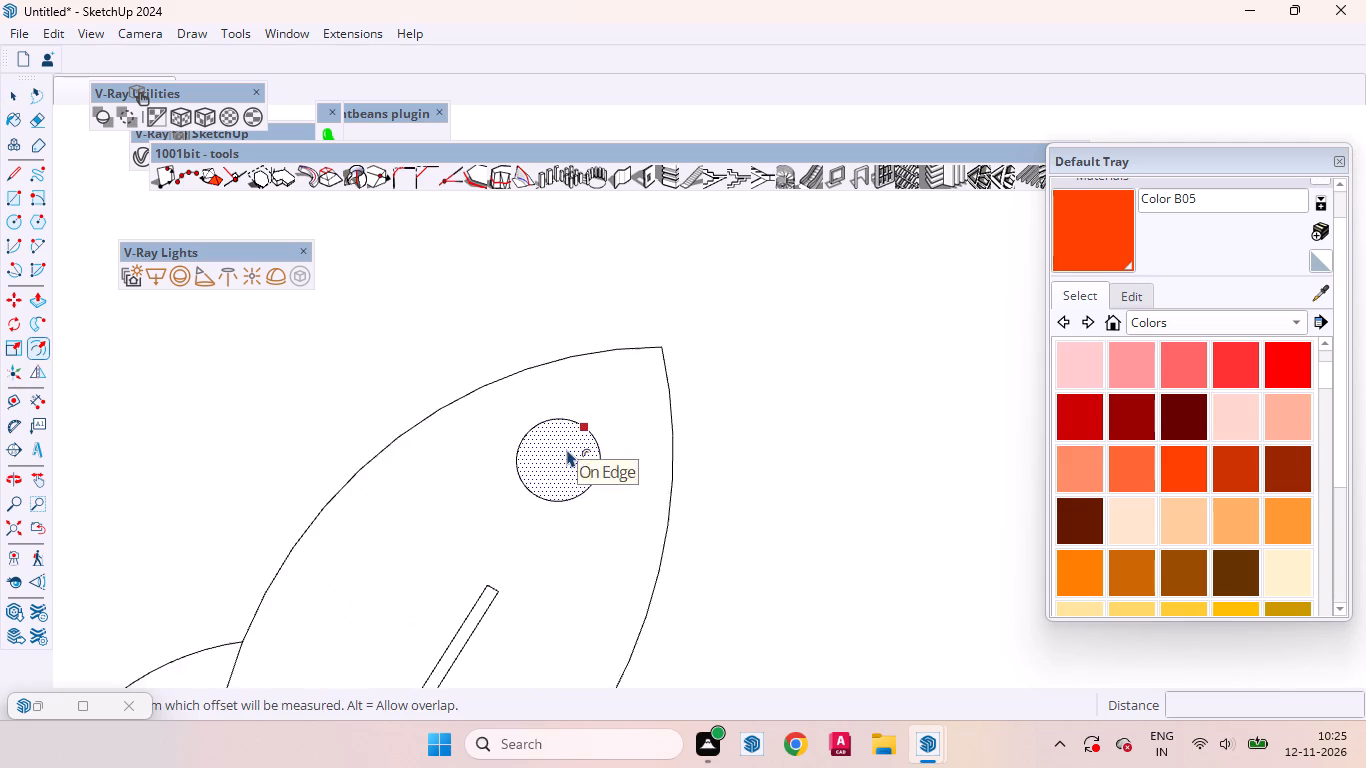
scroll(567, 449, up, 4)
click(524, 446)
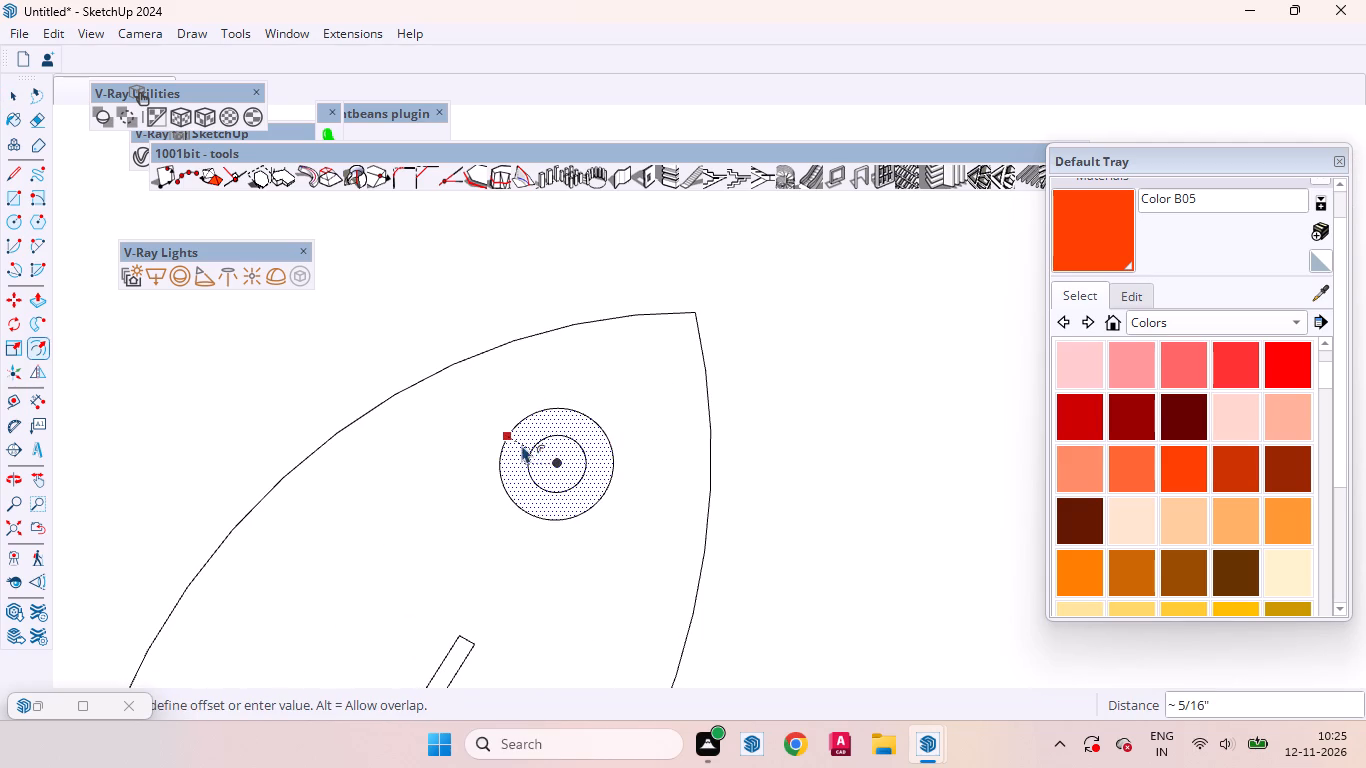
key(ctrl+z)
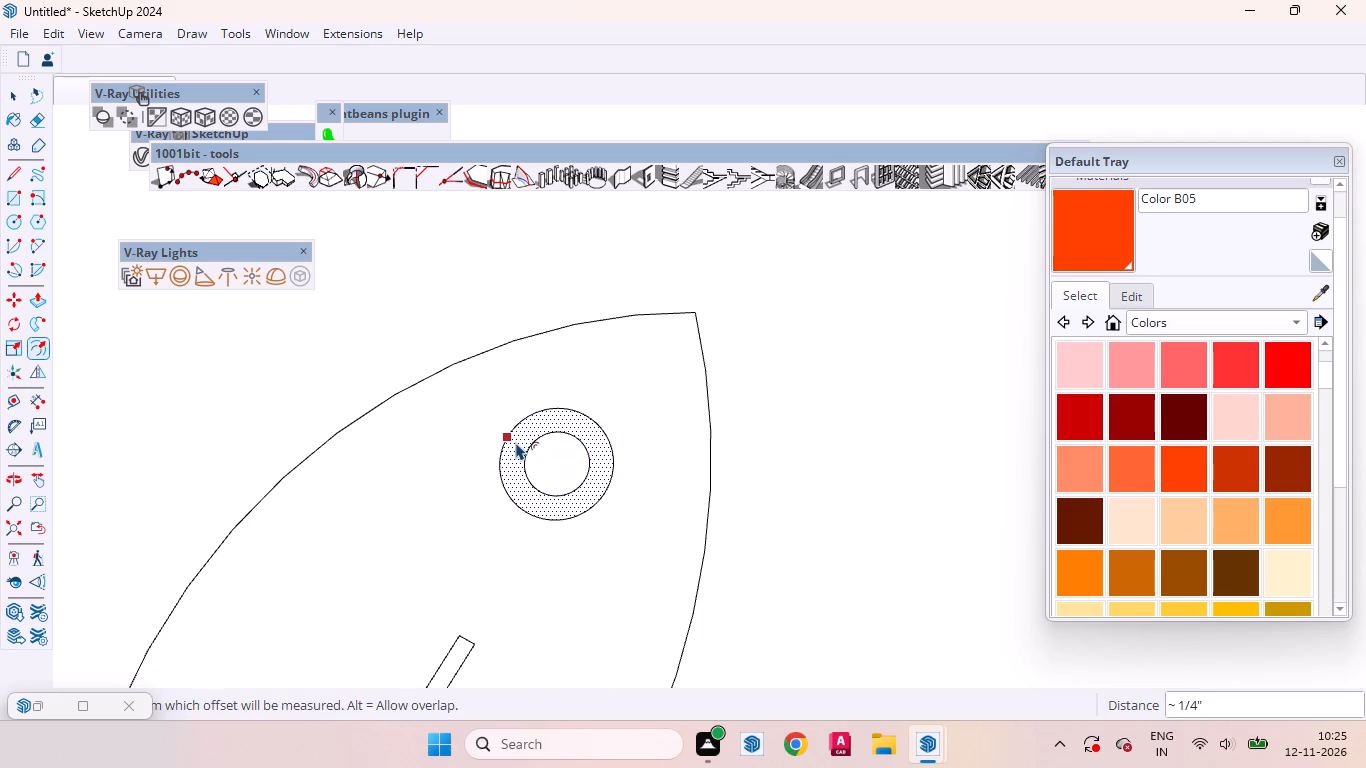
key(f)
click(515, 437)
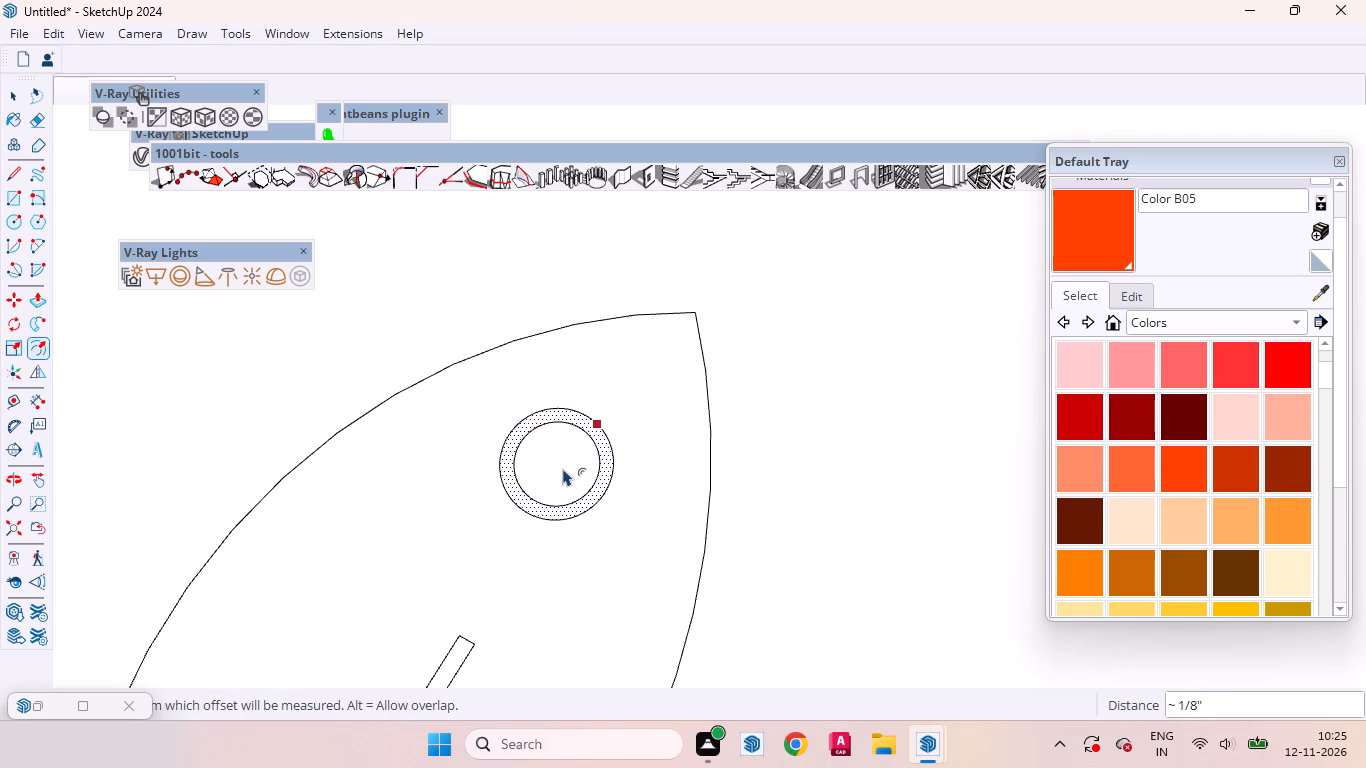
key(space)
Paint the ring around the rocket's window with the blue Color I04.
scroll(551, 342, down, 19)
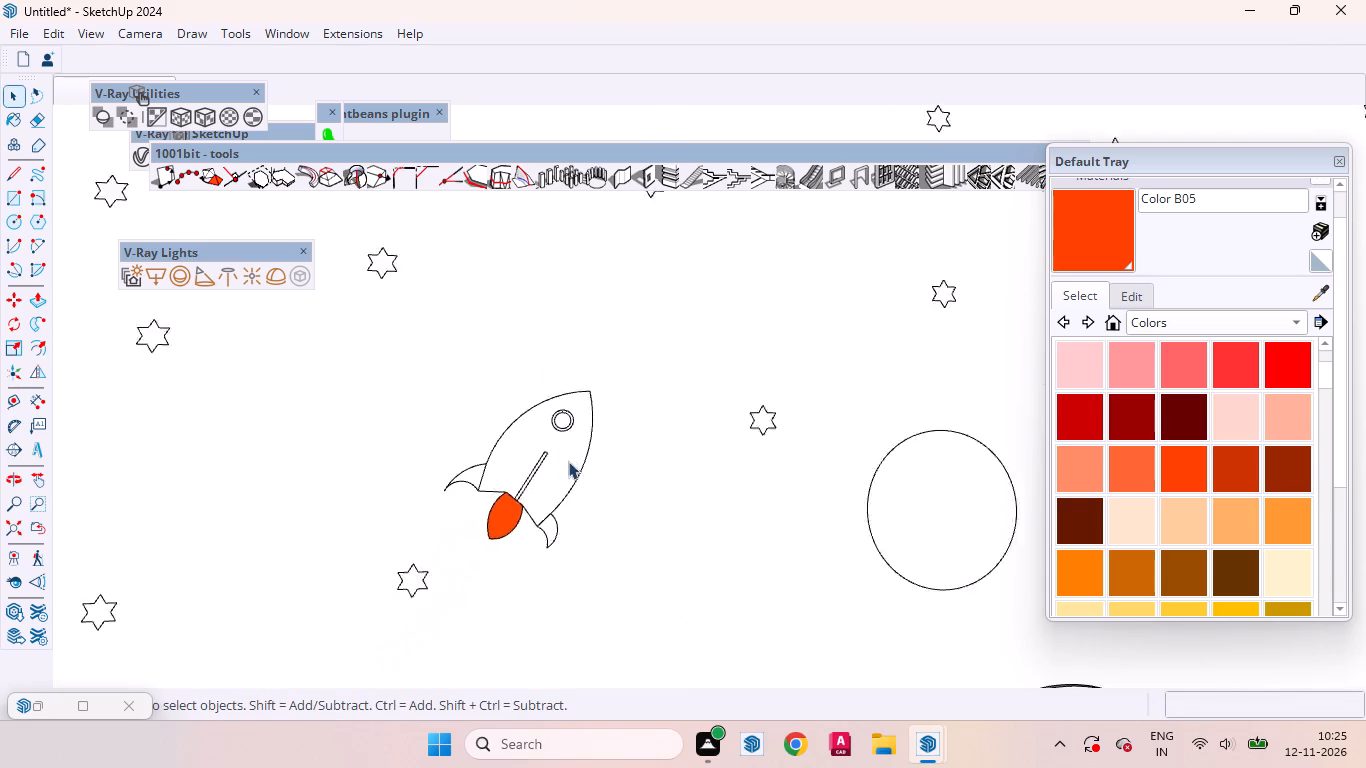
scroll(568, 461, down, 6)
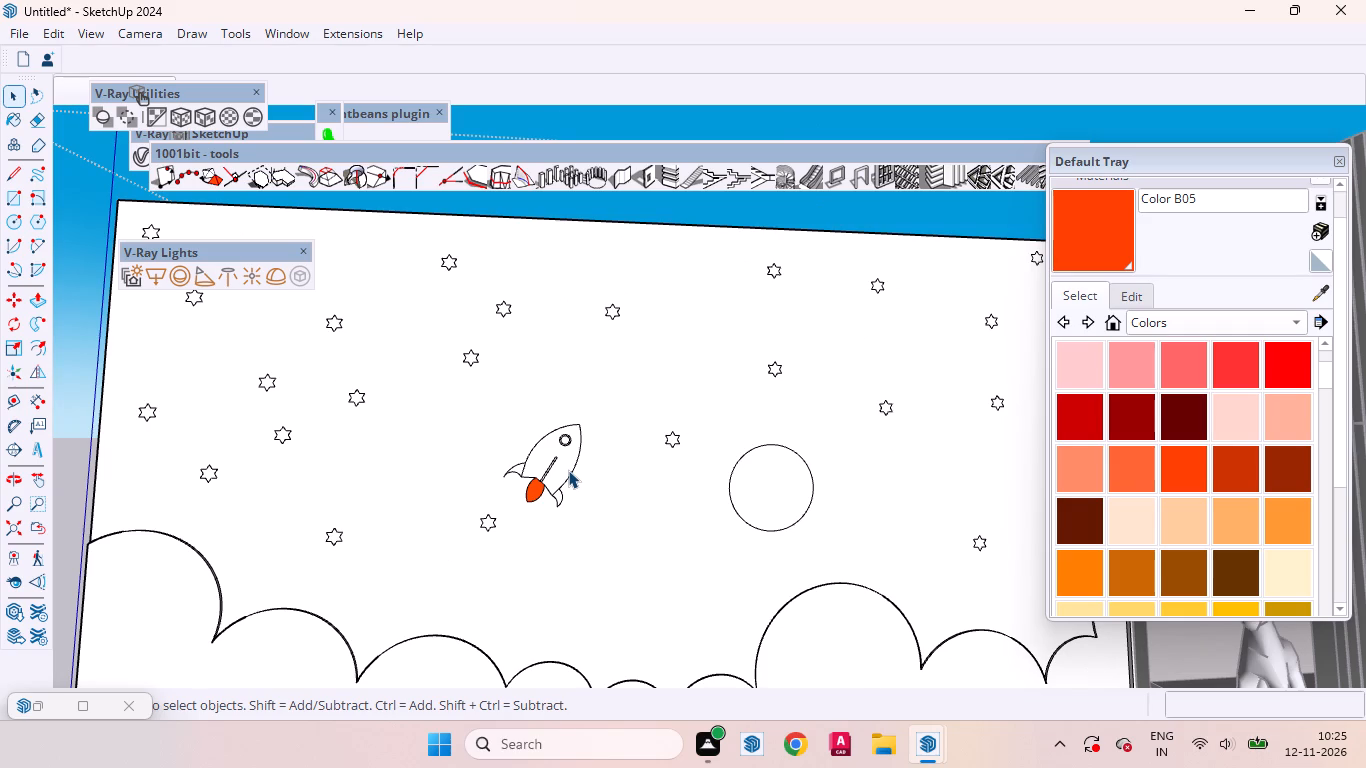
scroll(609, 425, down, 2)
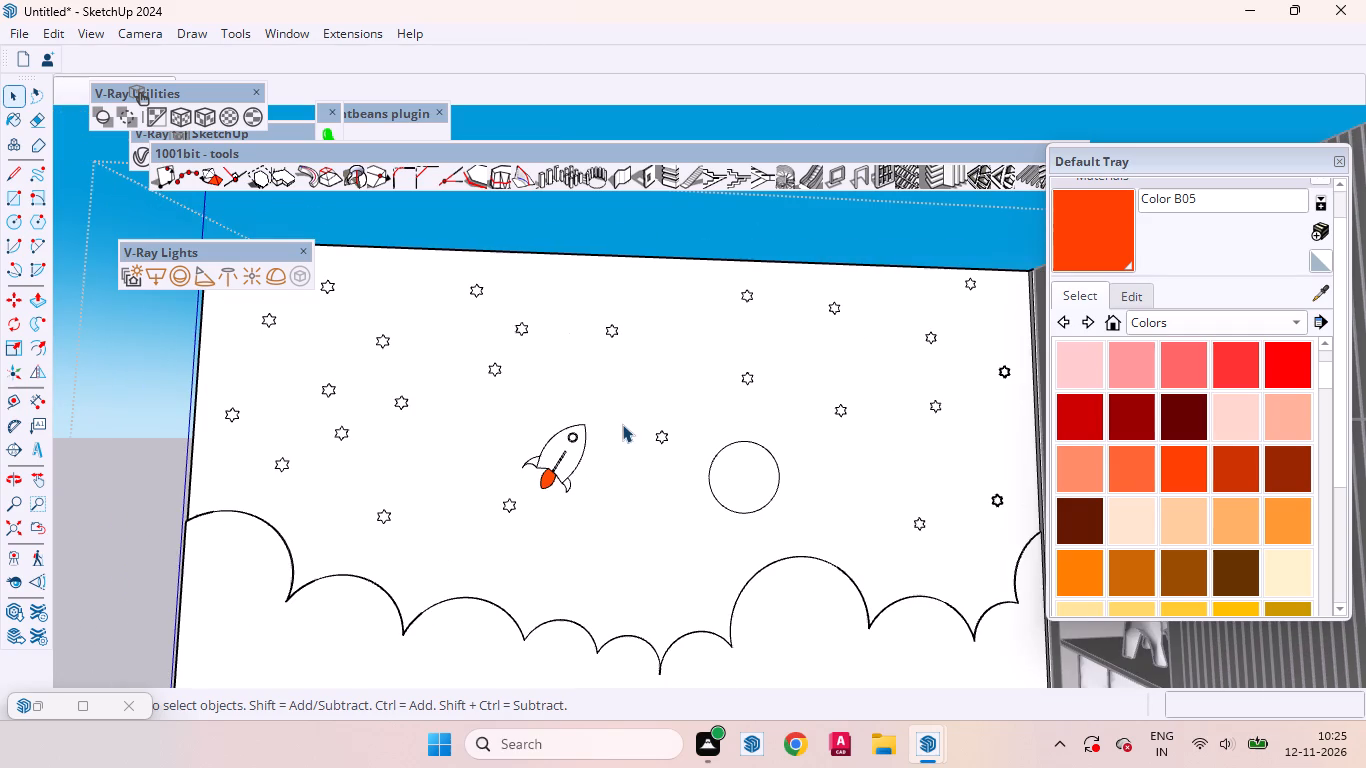
middle_drag(627, 419, 707, 541)
scroll(602, 500, down, 5)
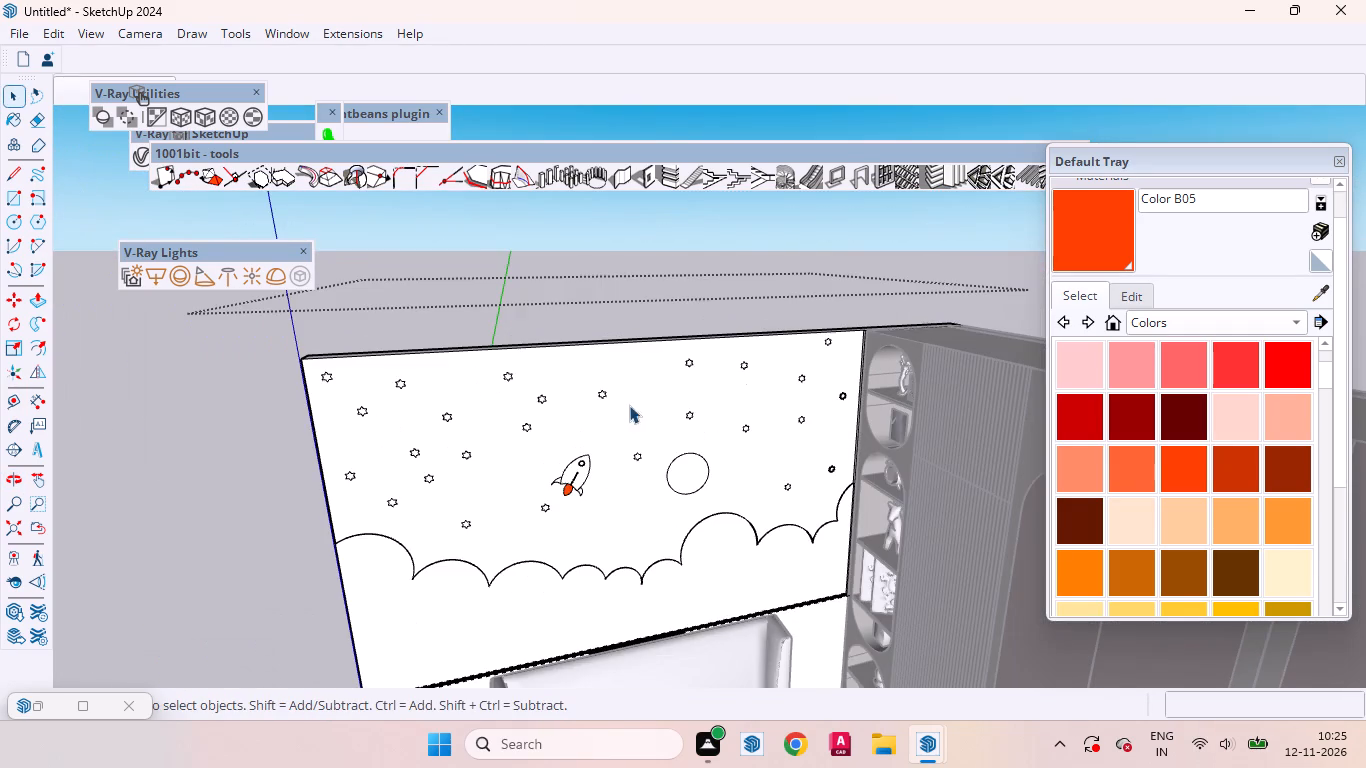
scroll(608, 493, up, 4)
click(620, 490)
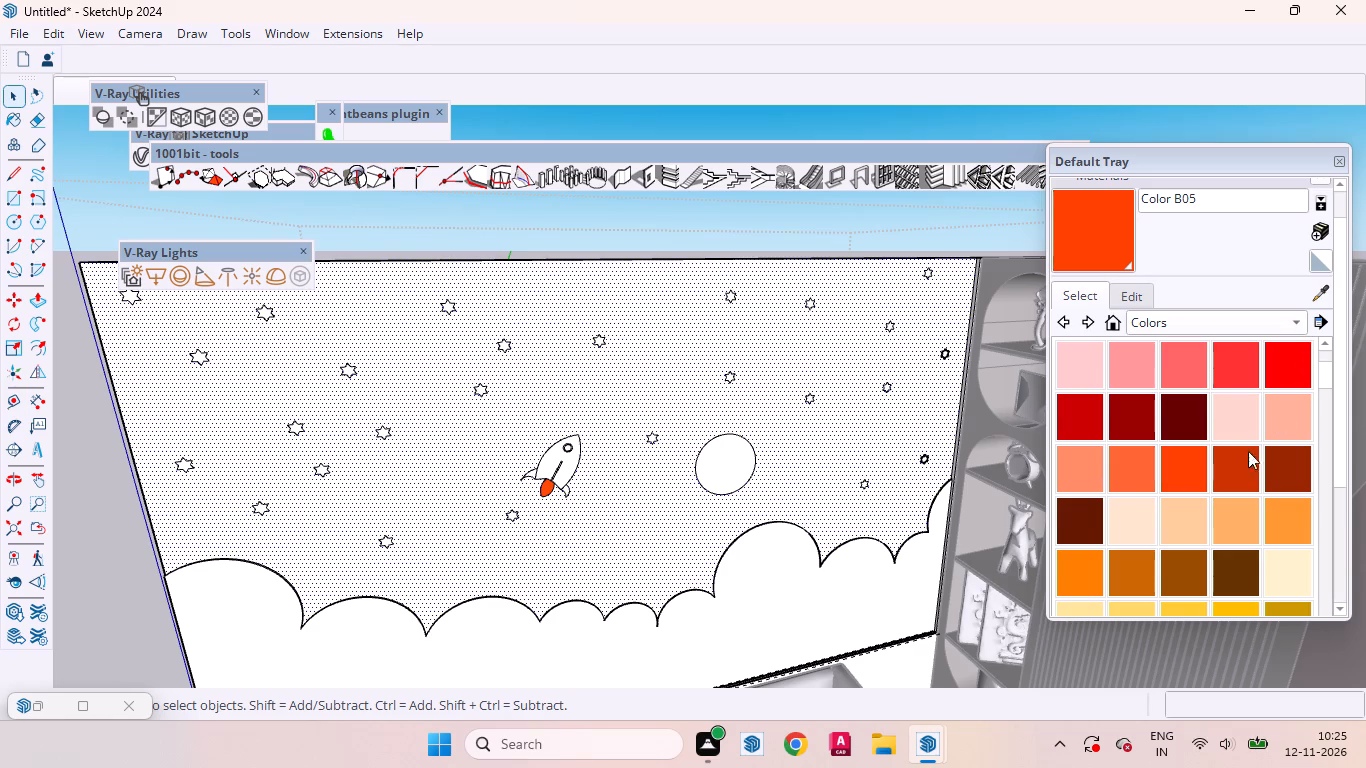
scroll(1239, 459, down, 14)
scroll(1190, 479, up, 2)
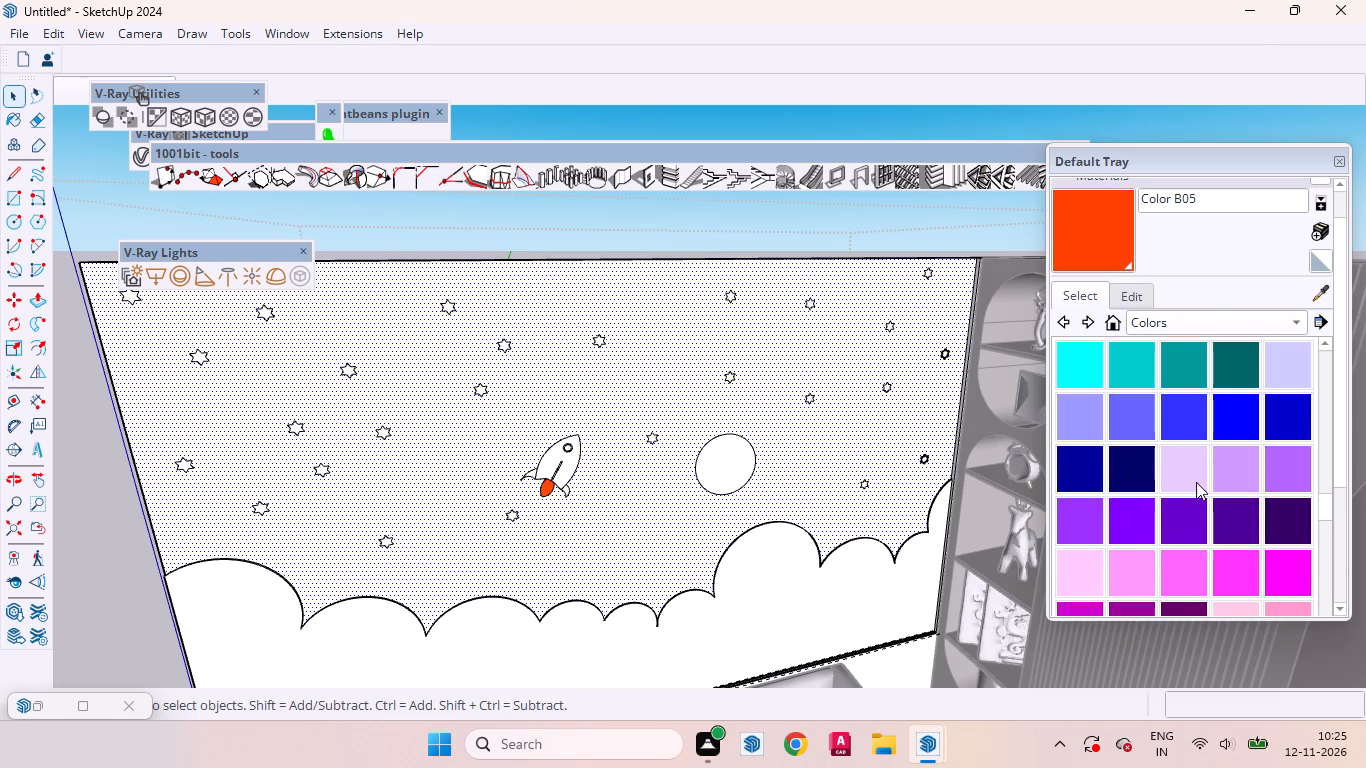
click(1127, 429)
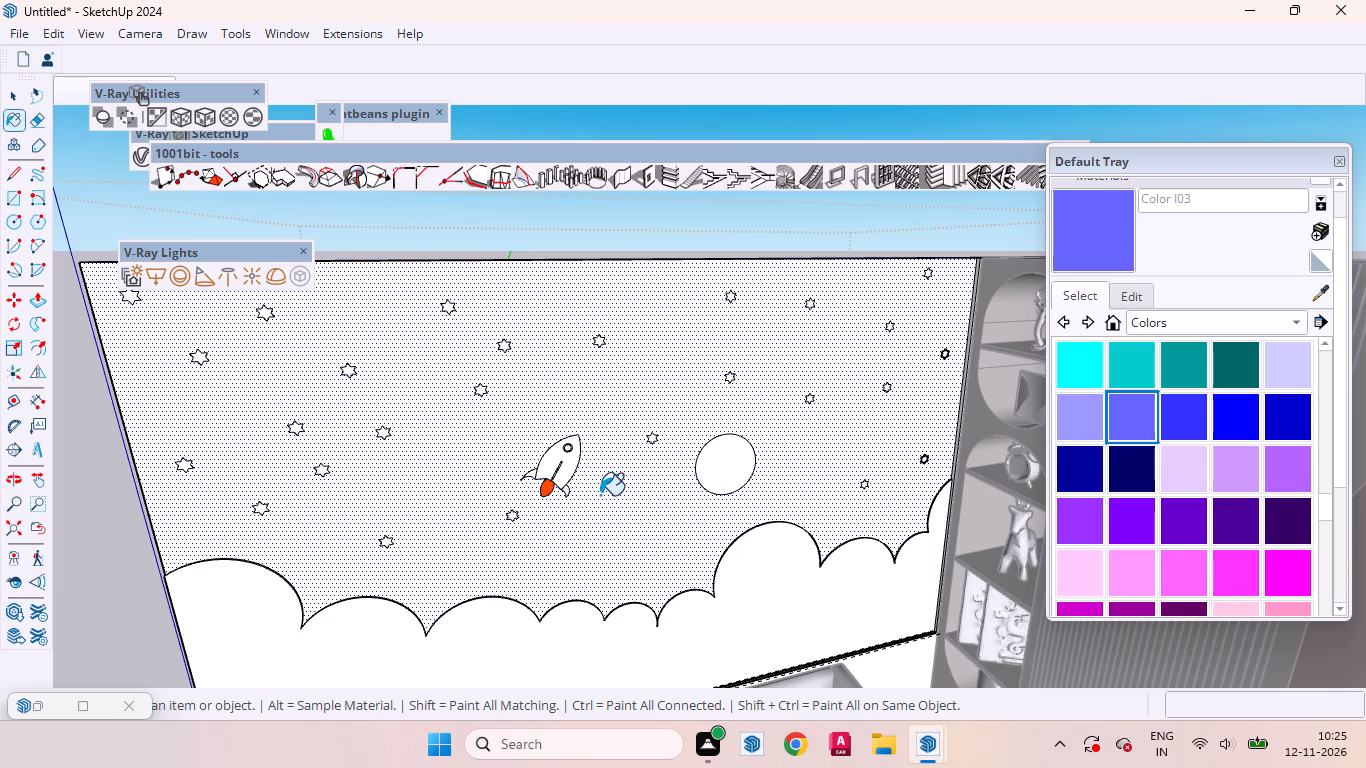
click(1175, 421)
scroll(539, 459, up, 14)
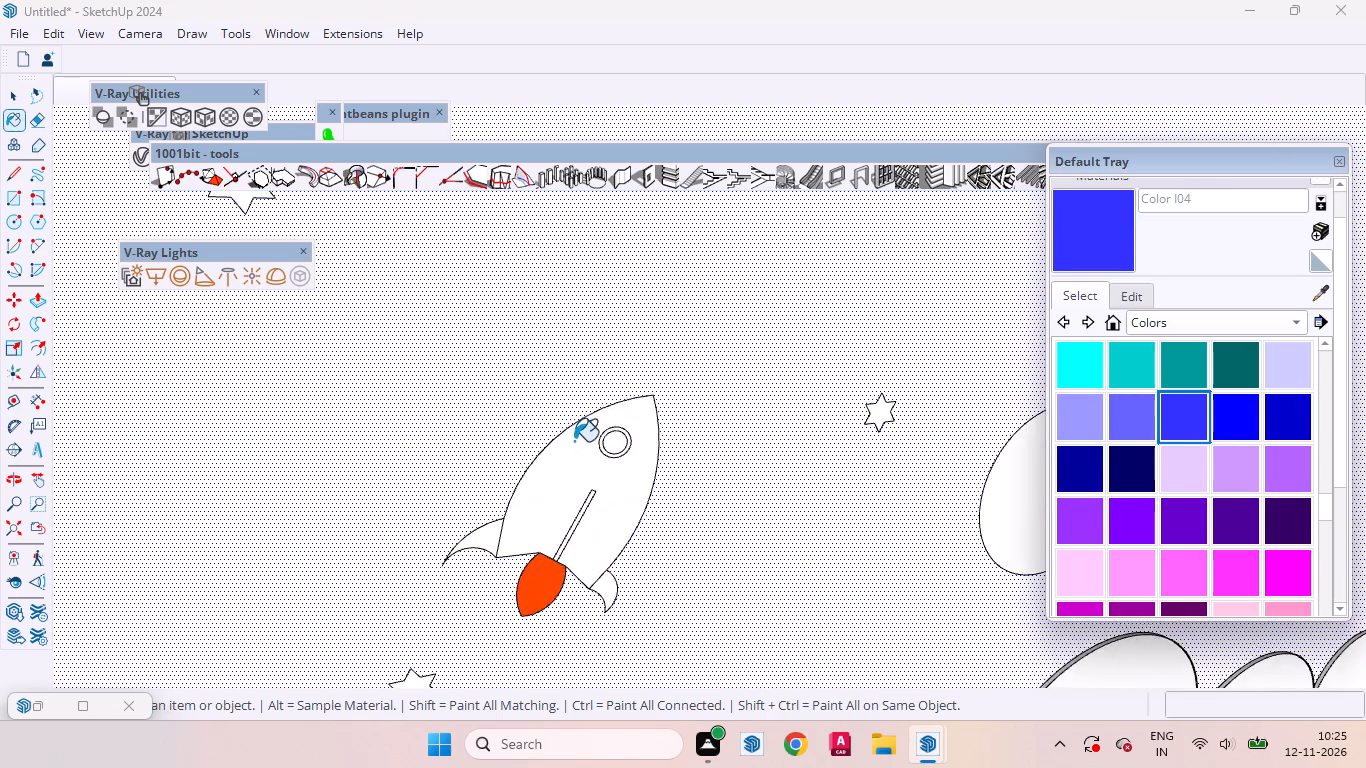
scroll(574, 441, up, 20)
scroll(574, 441, up, 5)
click(637, 400)
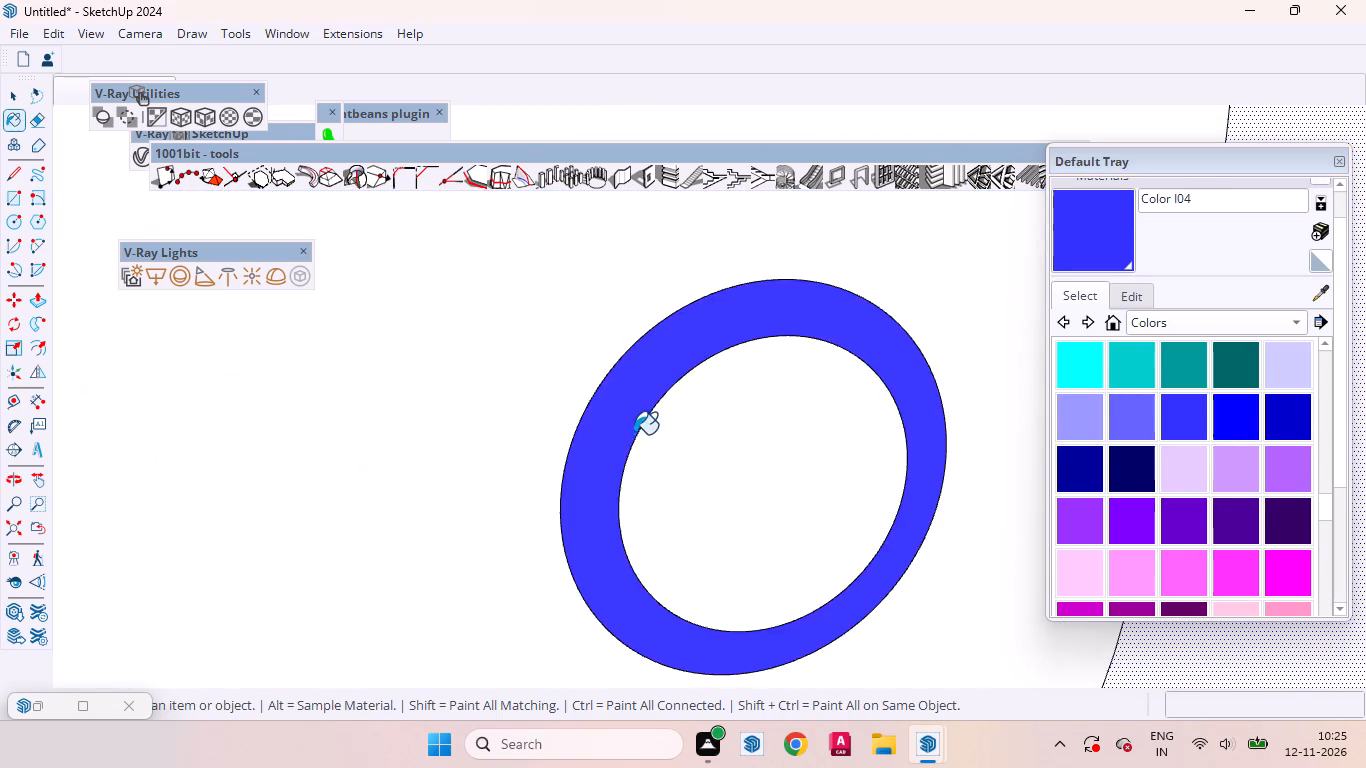
Paint the narrow stripe on the rocket body with the blue Color I04.
scroll(622, 460, down, 19)
scroll(616, 481, up, 5)
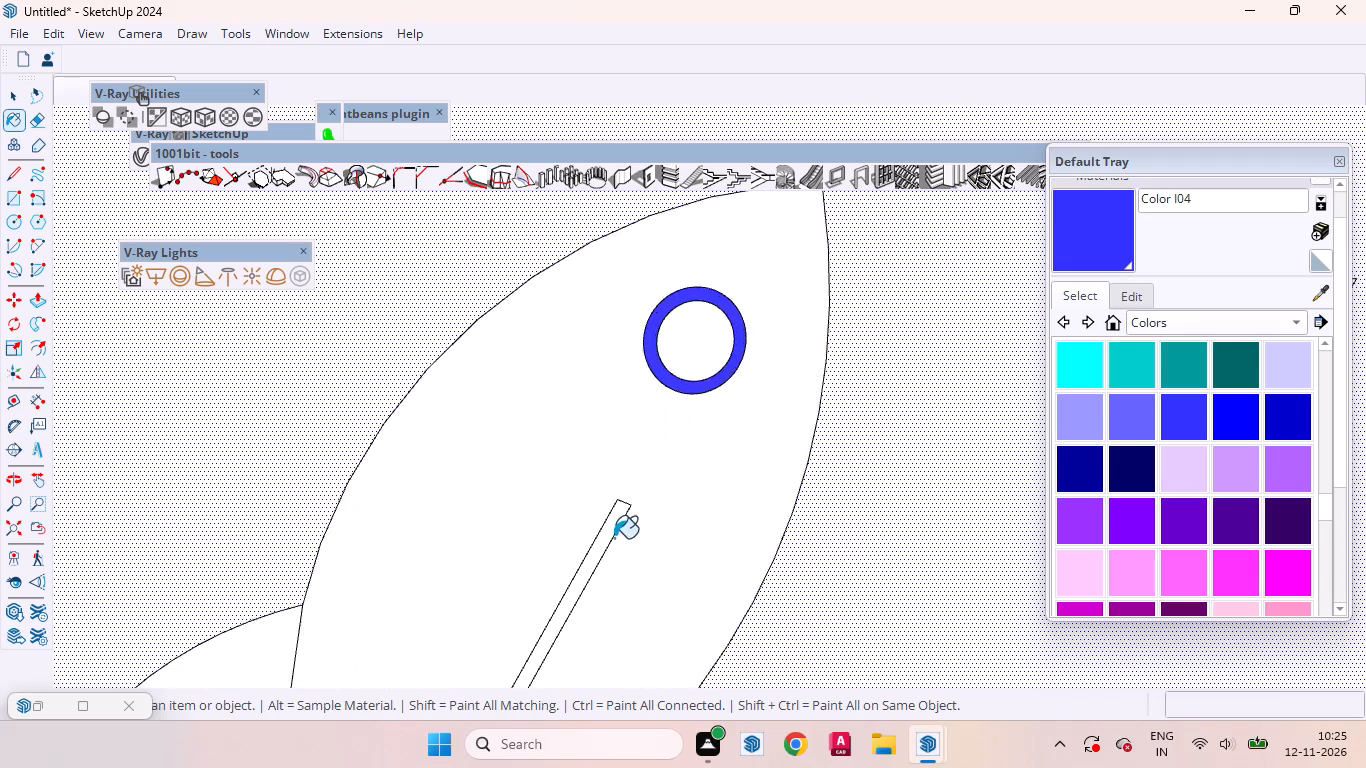
scroll(614, 538, up, 3)
click(609, 517)
scroll(666, 499, down, 12)
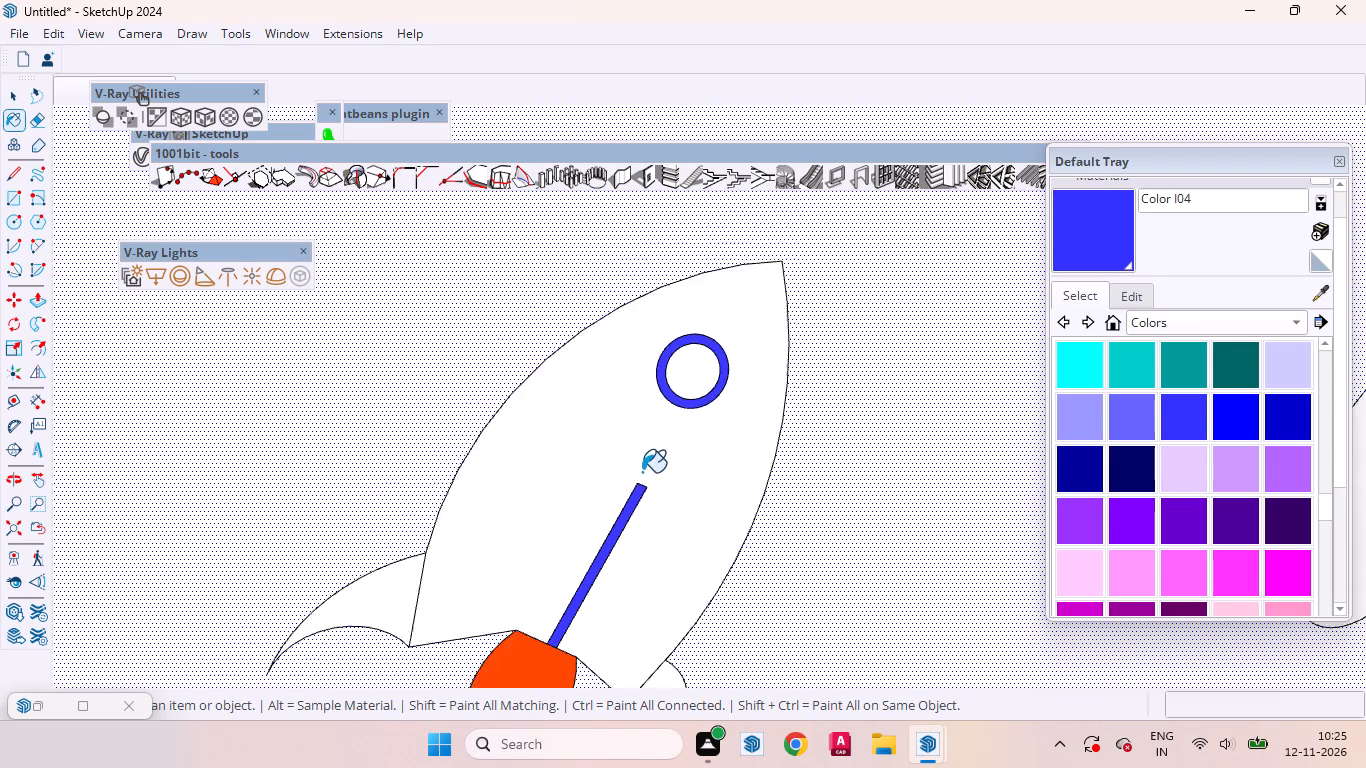
scroll(642, 472, down, 20)
scroll(642, 472, down, 3)
key(space)
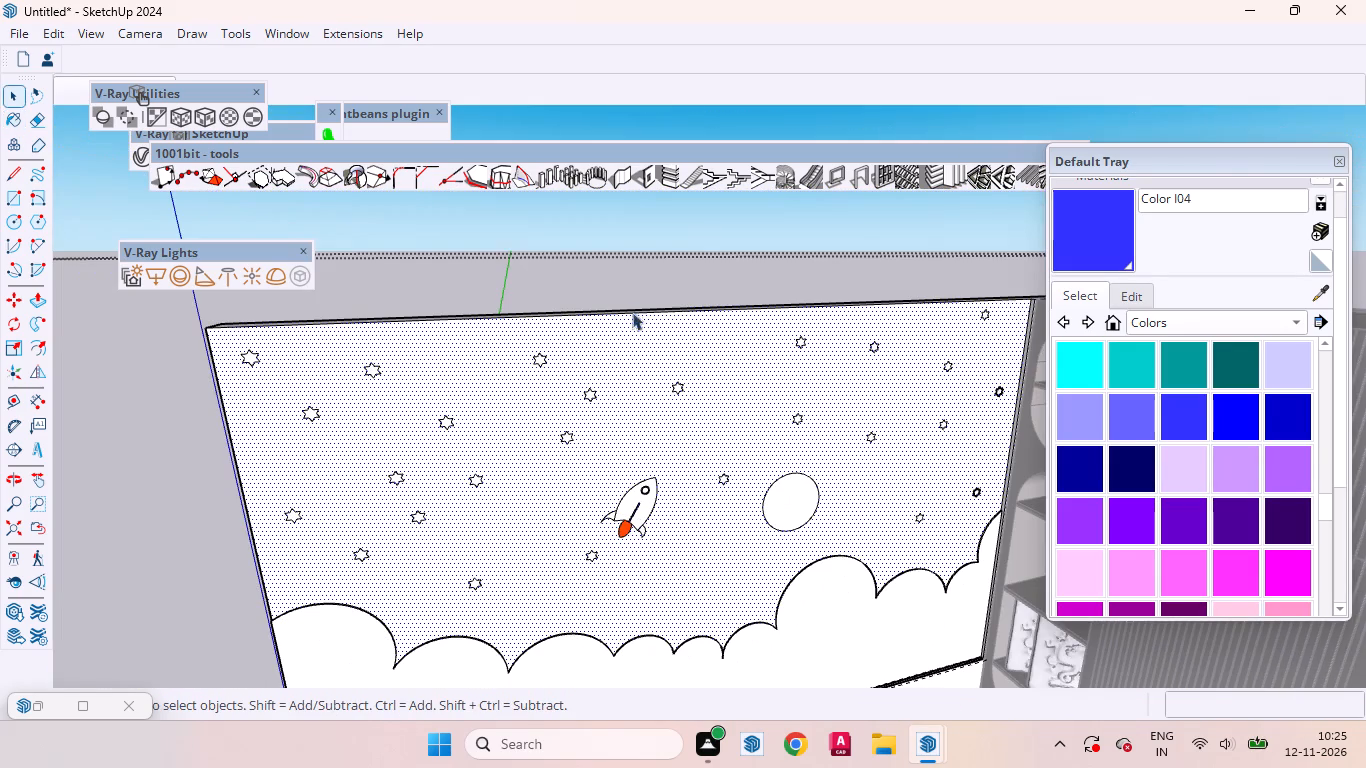
Clear the selection and examine the whole wall panel with its rocket, moon, stars and cloud relief.
click(624, 281)
scroll(635, 366, down, 4)
middle_drag(705, 457, 743, 433)
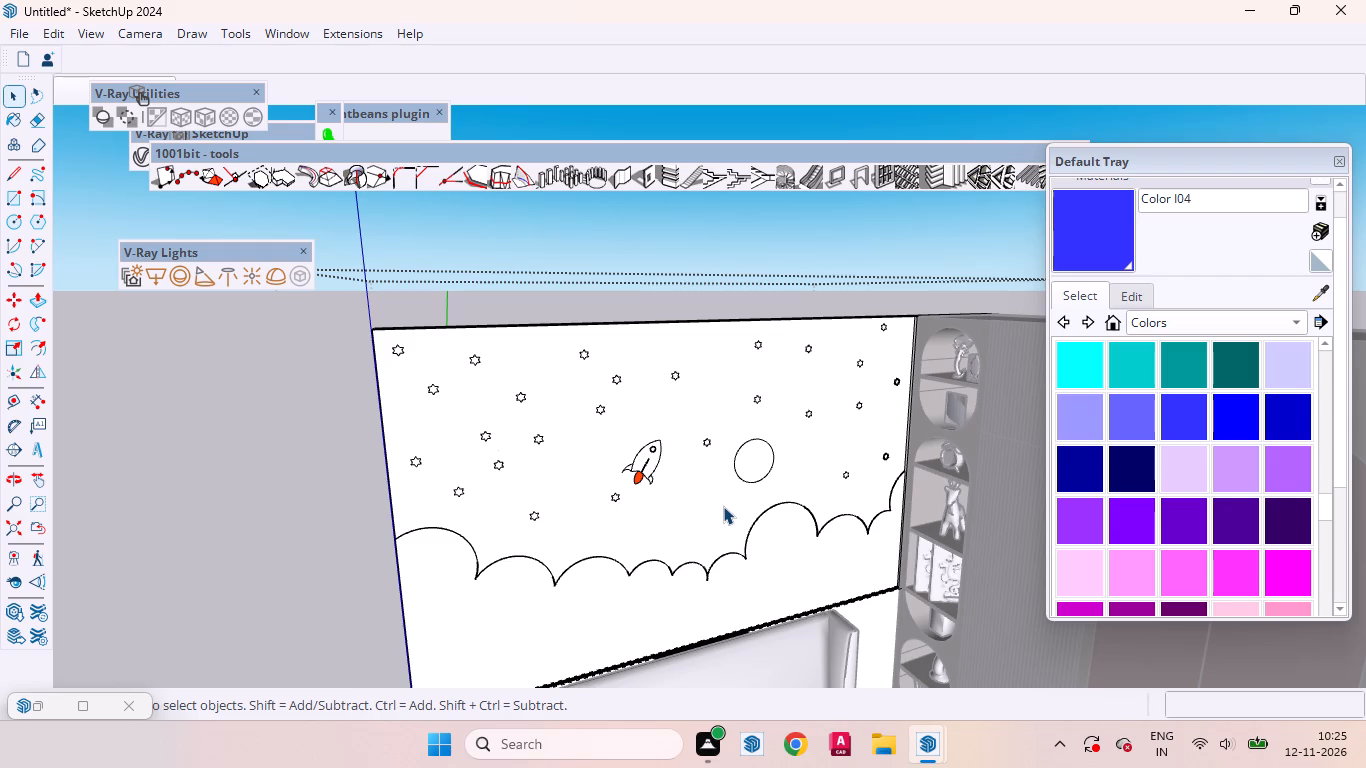
scroll(586, 561, down, 4)
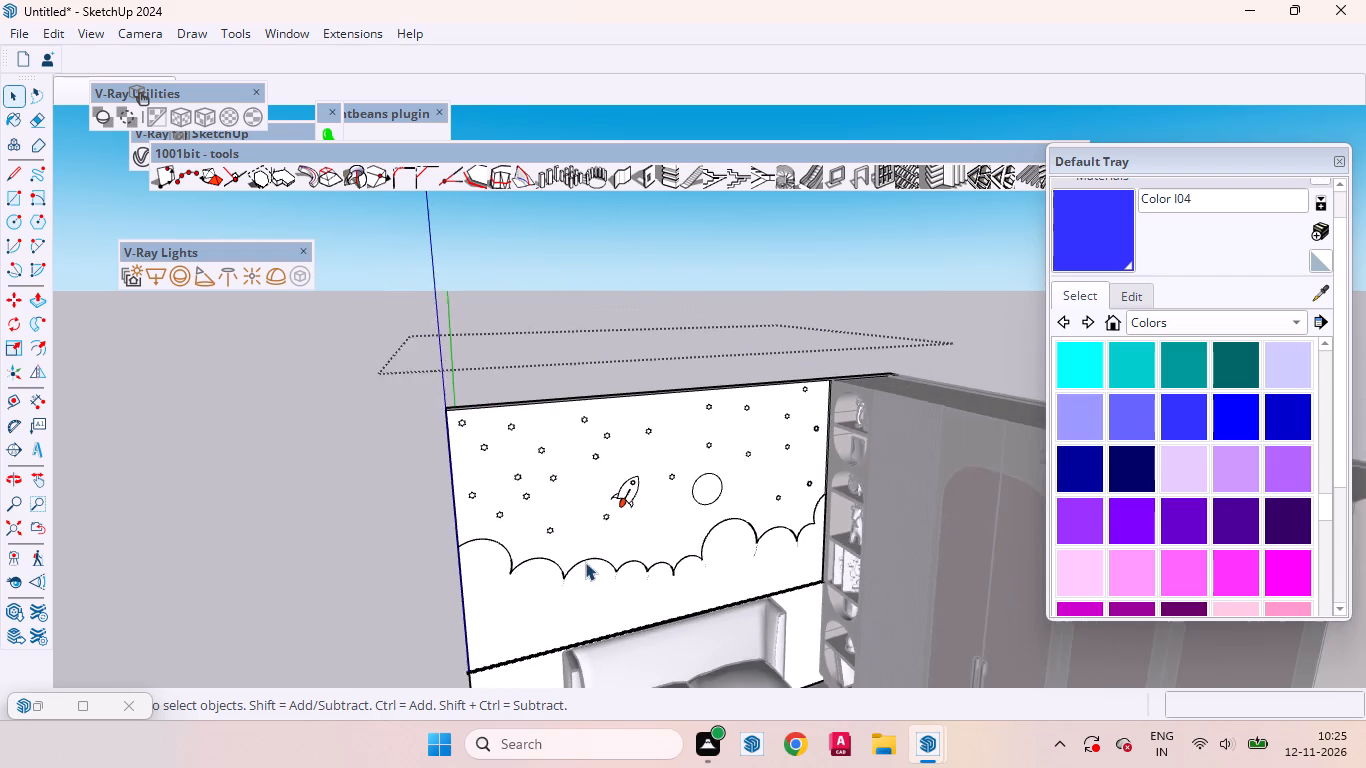
scroll(585, 562, down, 1)
scroll(554, 479, down, 1)
scroll(698, 562, up, 3)
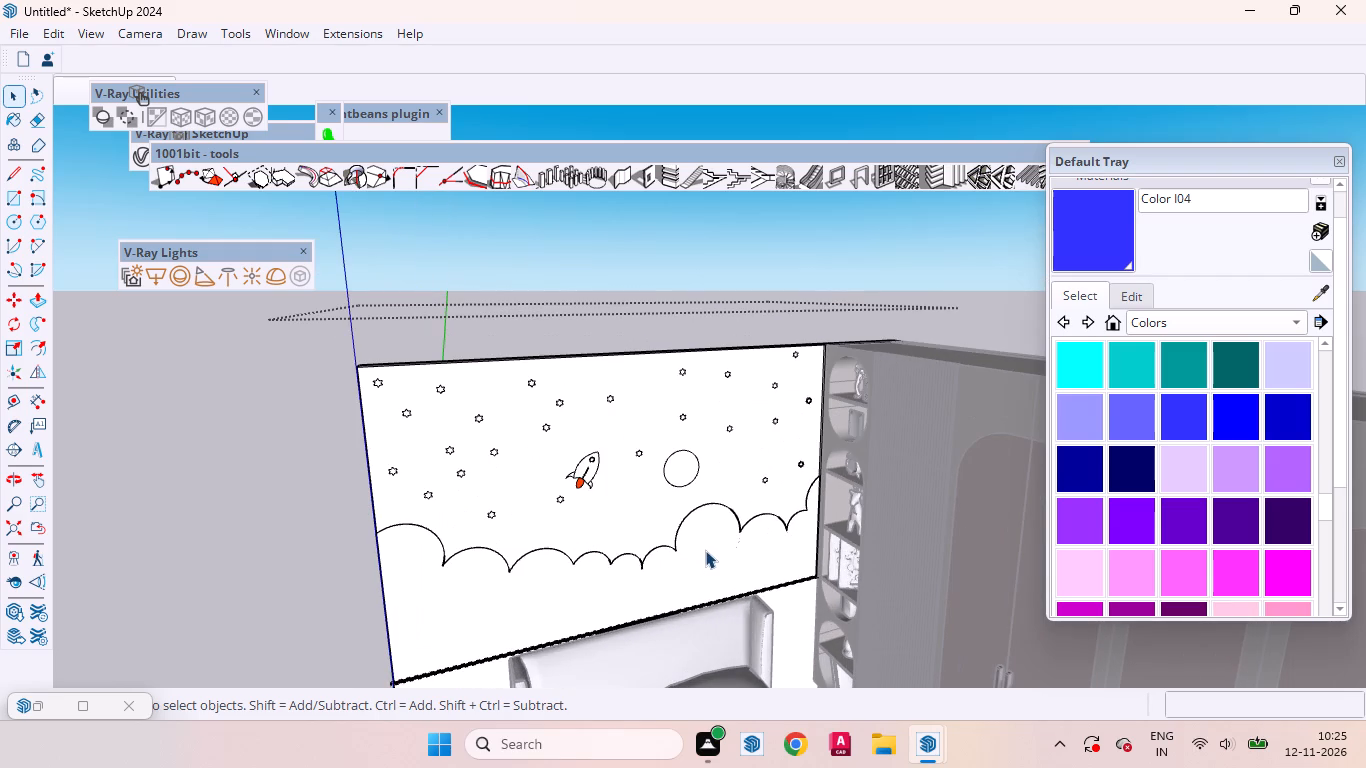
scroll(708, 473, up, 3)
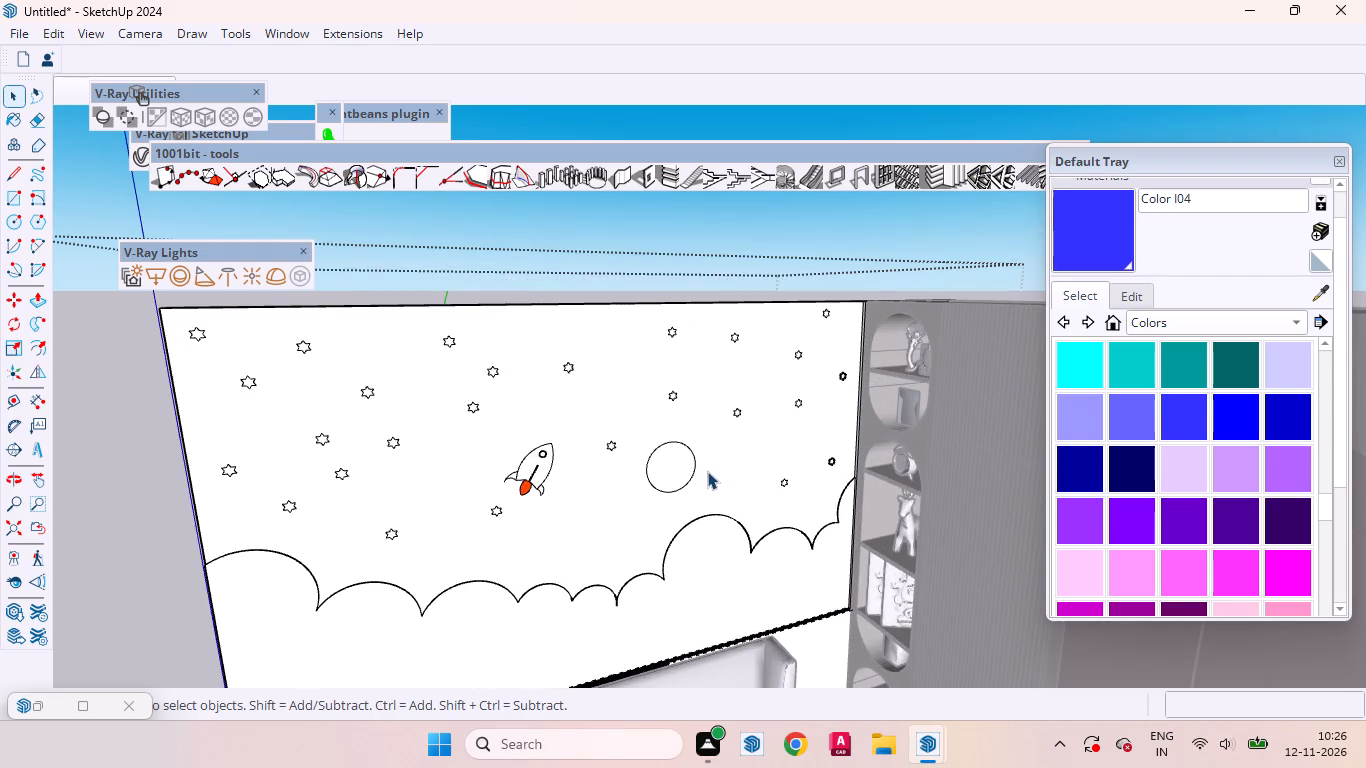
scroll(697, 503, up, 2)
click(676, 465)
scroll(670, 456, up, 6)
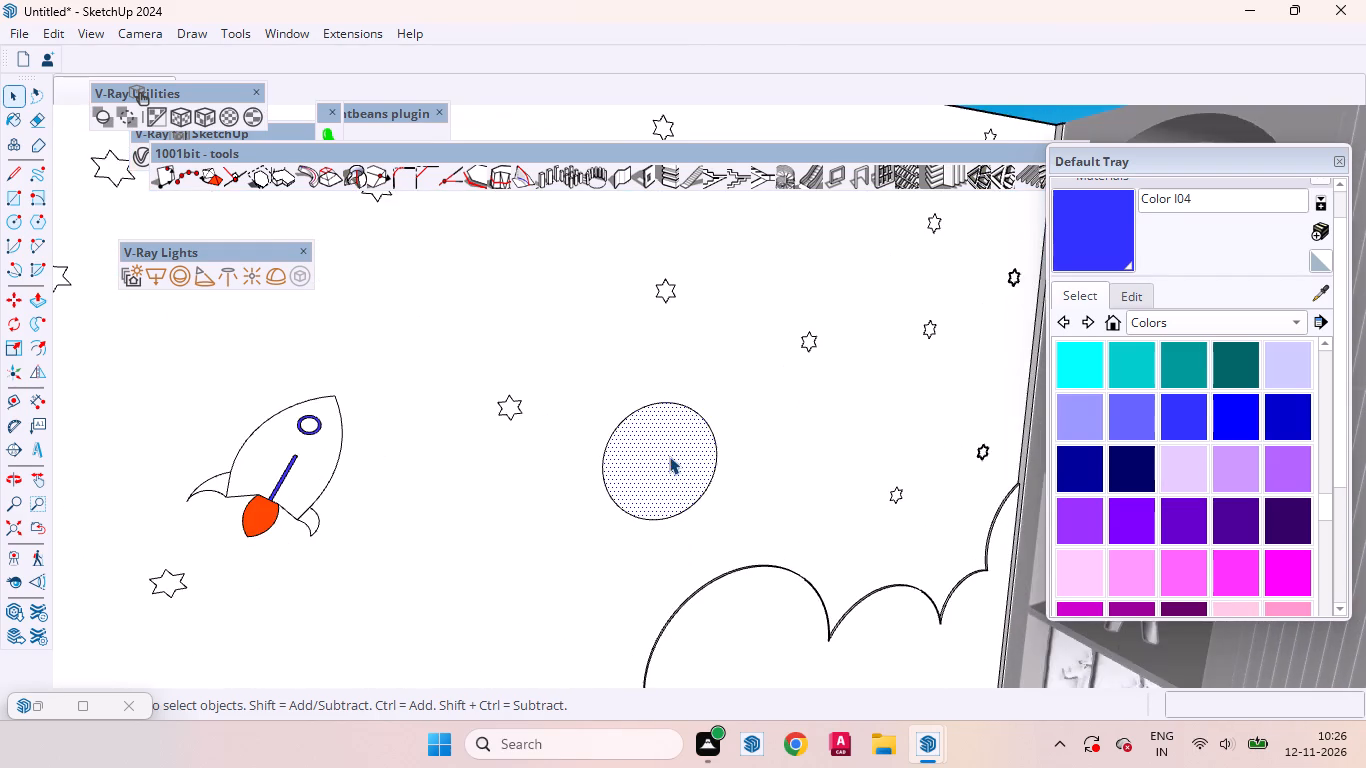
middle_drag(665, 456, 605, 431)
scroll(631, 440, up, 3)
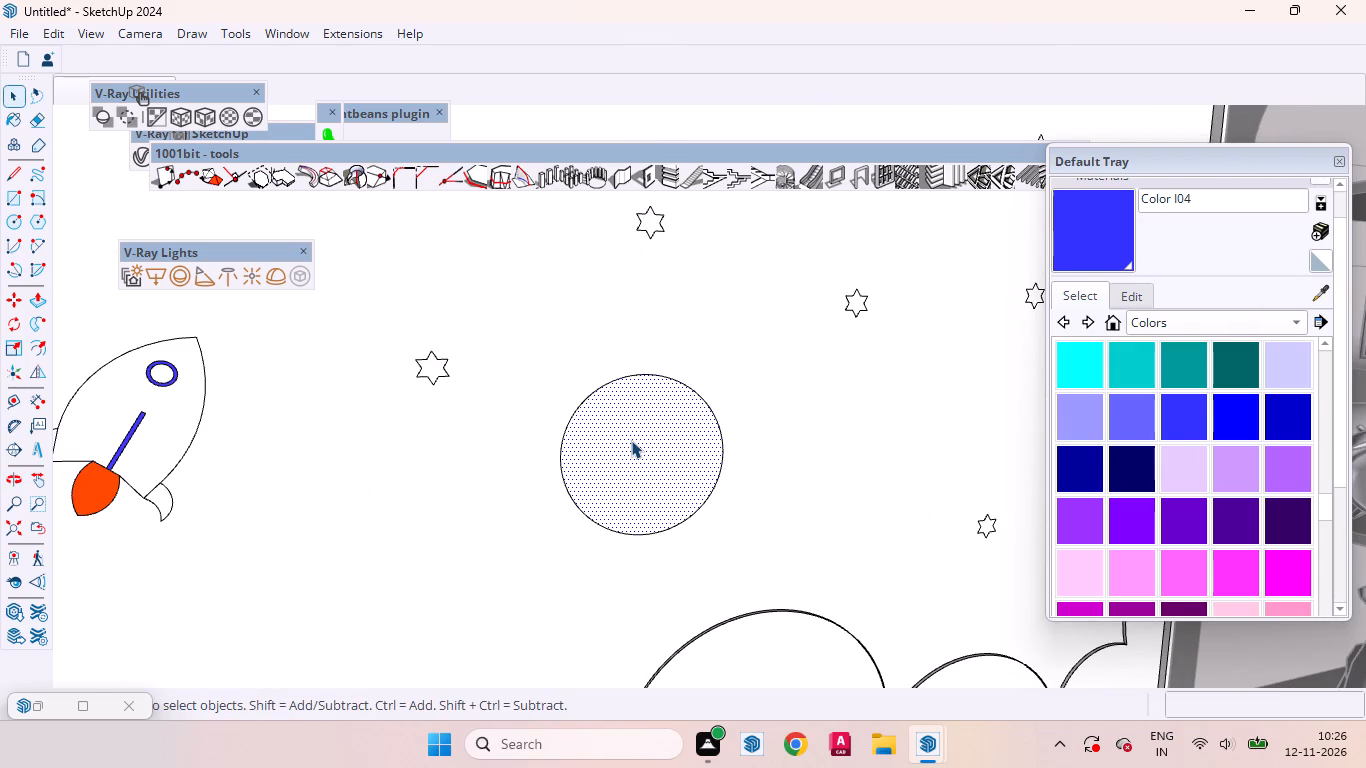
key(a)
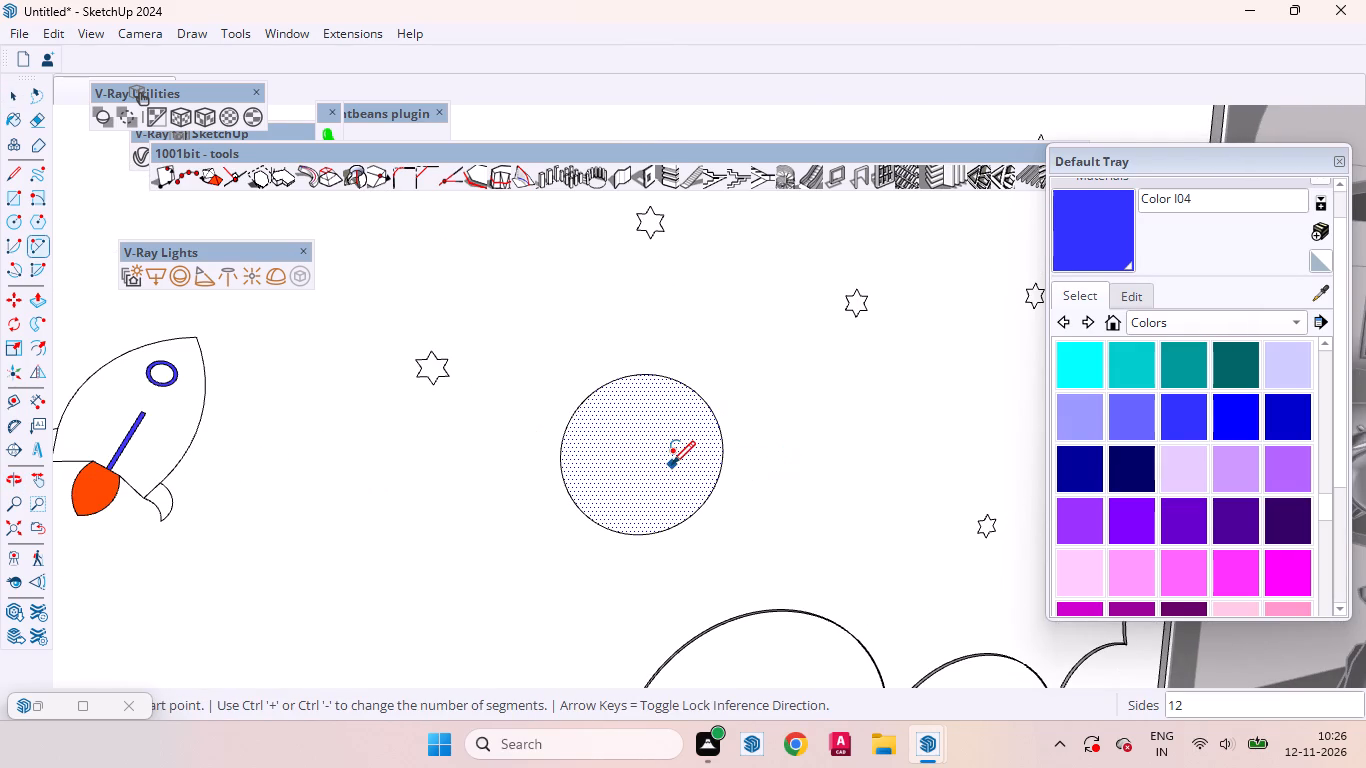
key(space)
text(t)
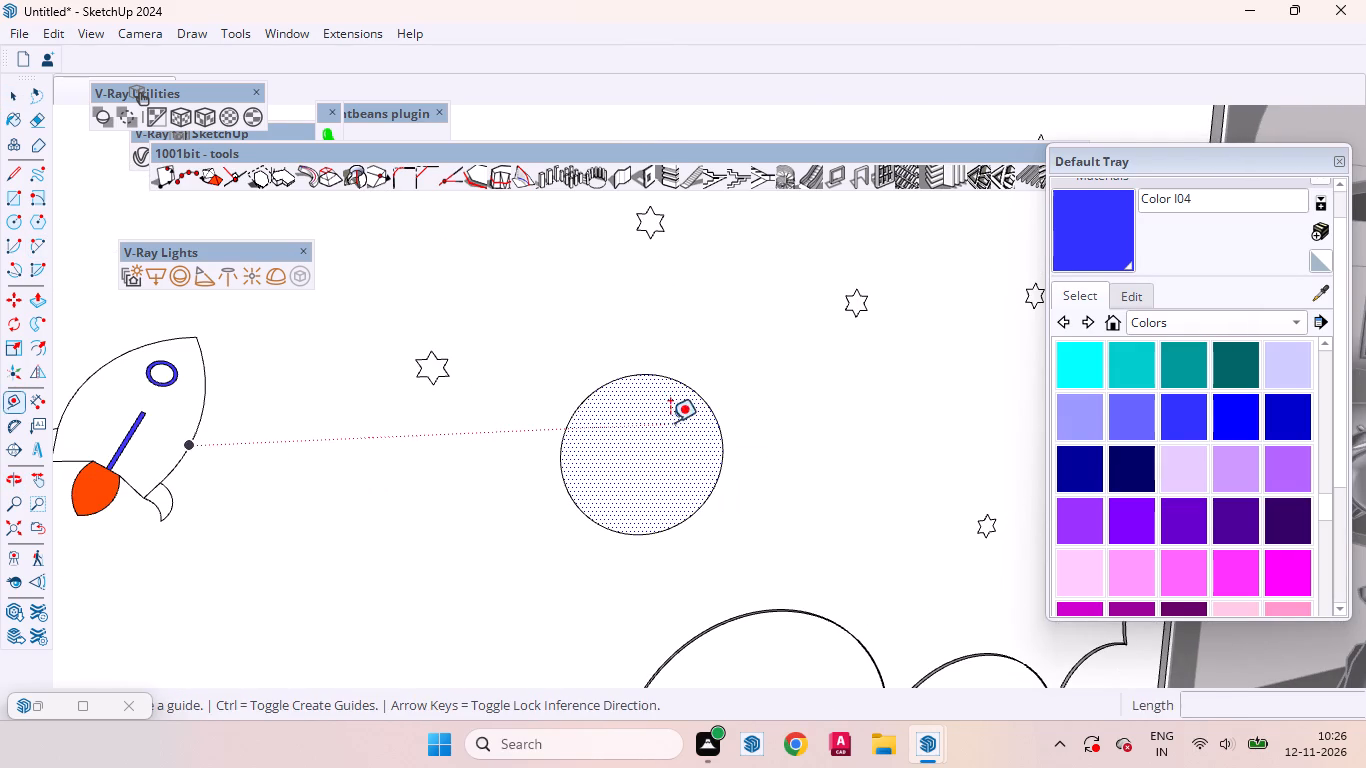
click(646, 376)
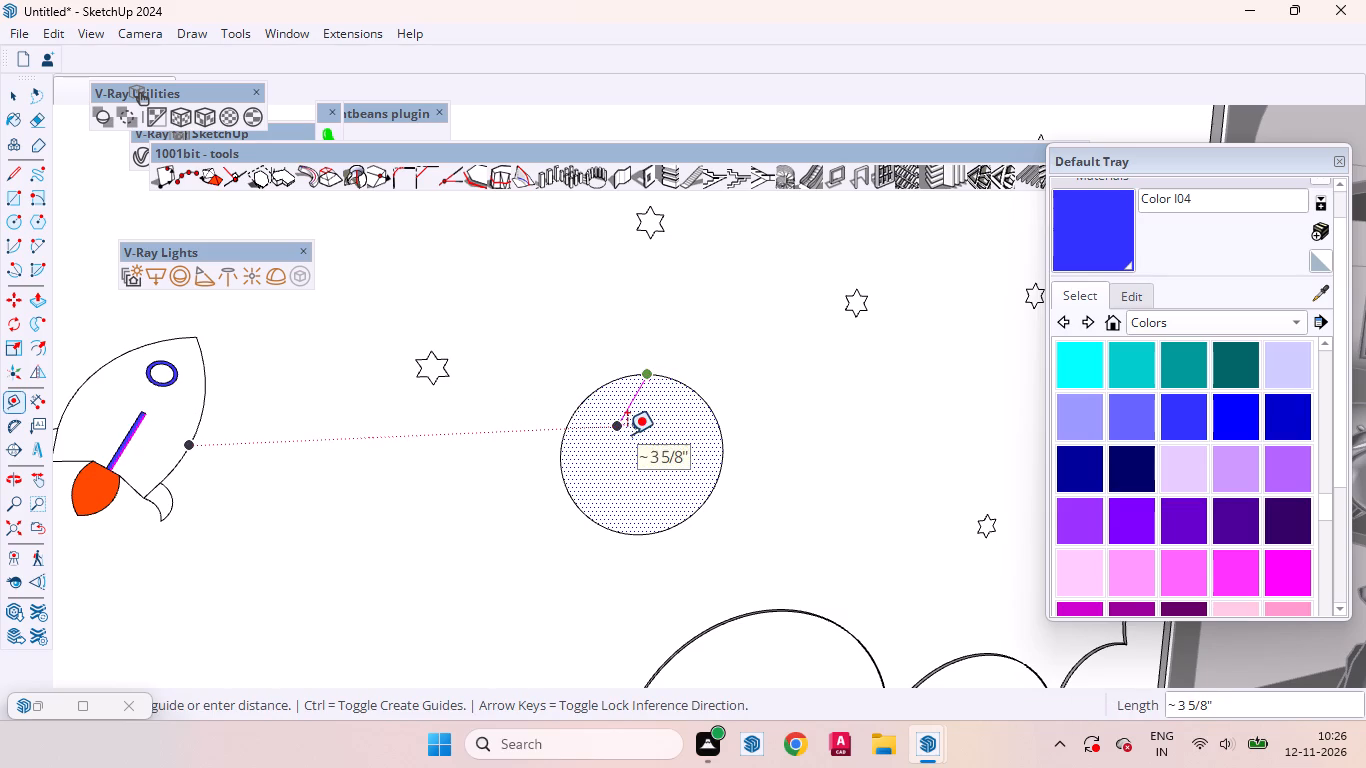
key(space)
Add two near-horizontal guides across the moon, about 9 3/16" long above its centre and about 9 5/8" long below it.
text(t)
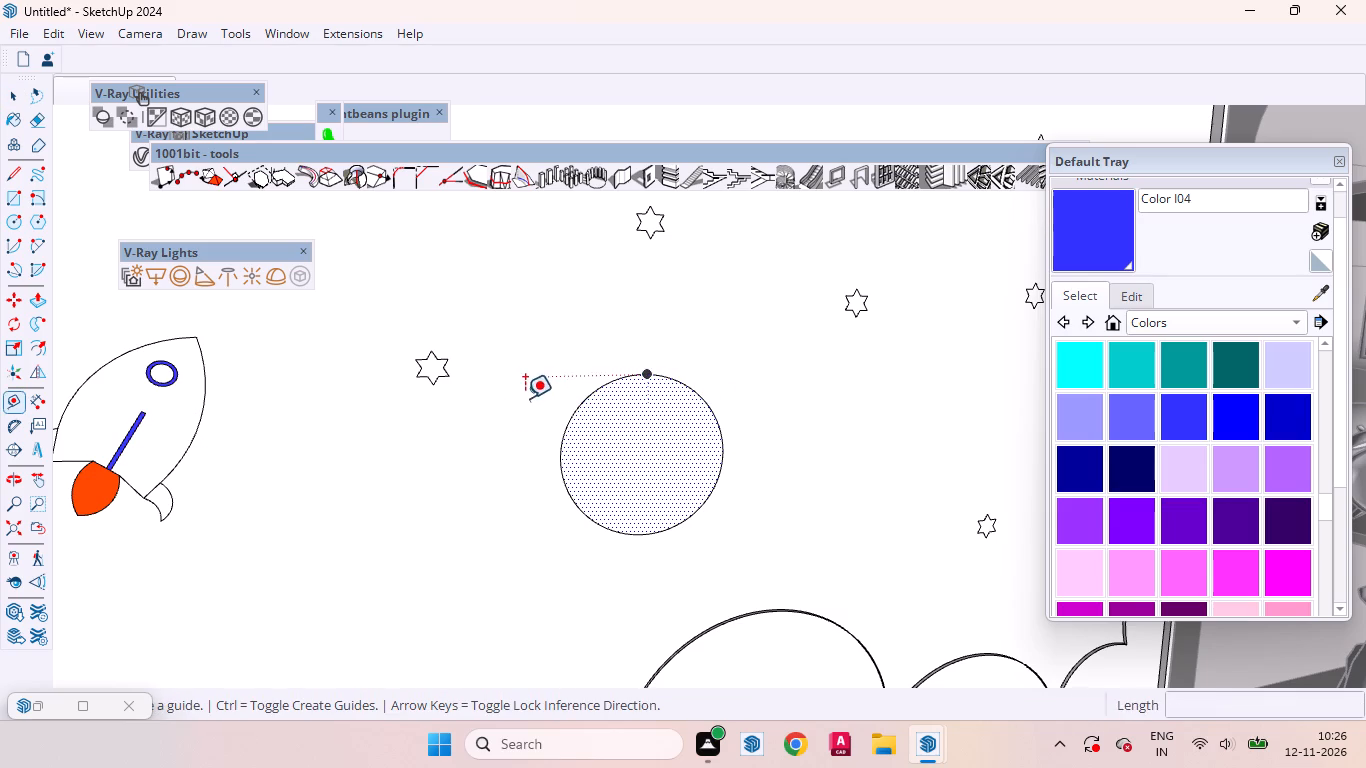
click(574, 426)
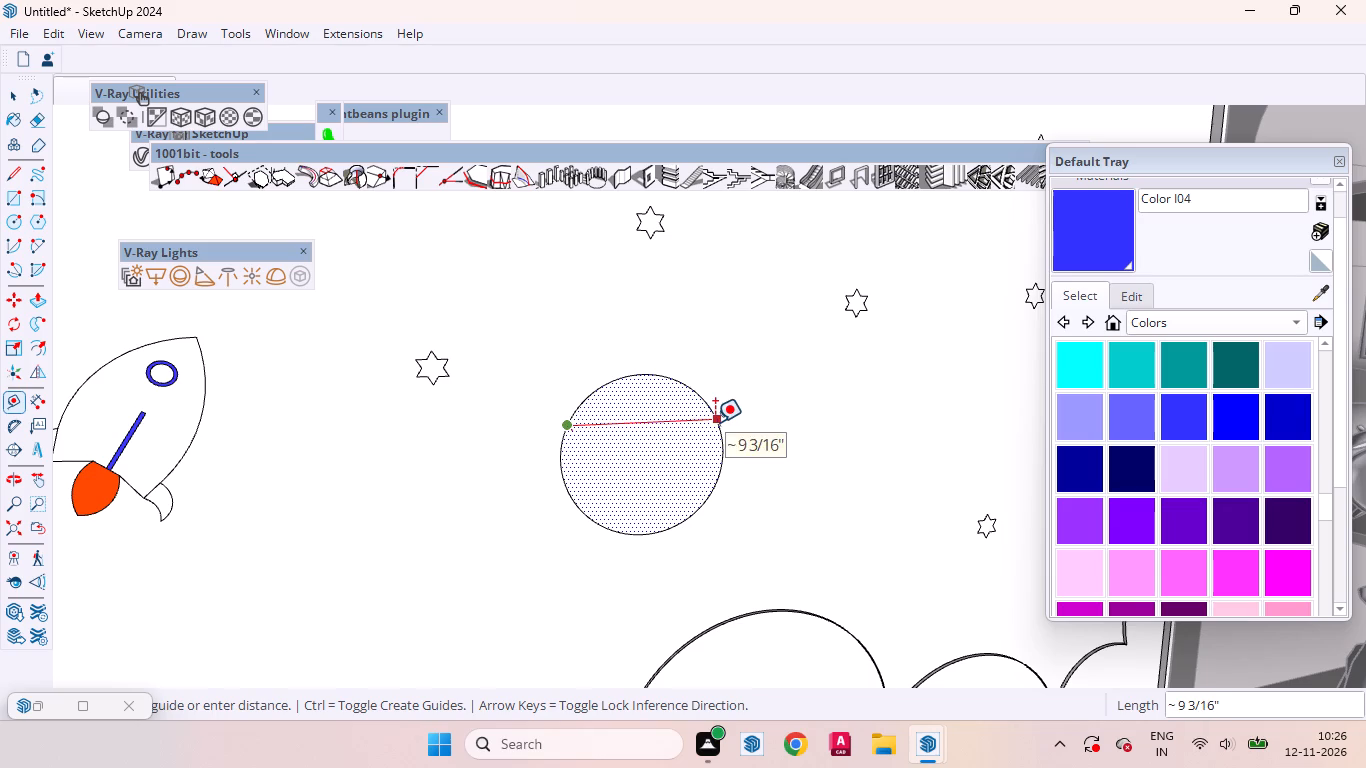
click(715, 422)
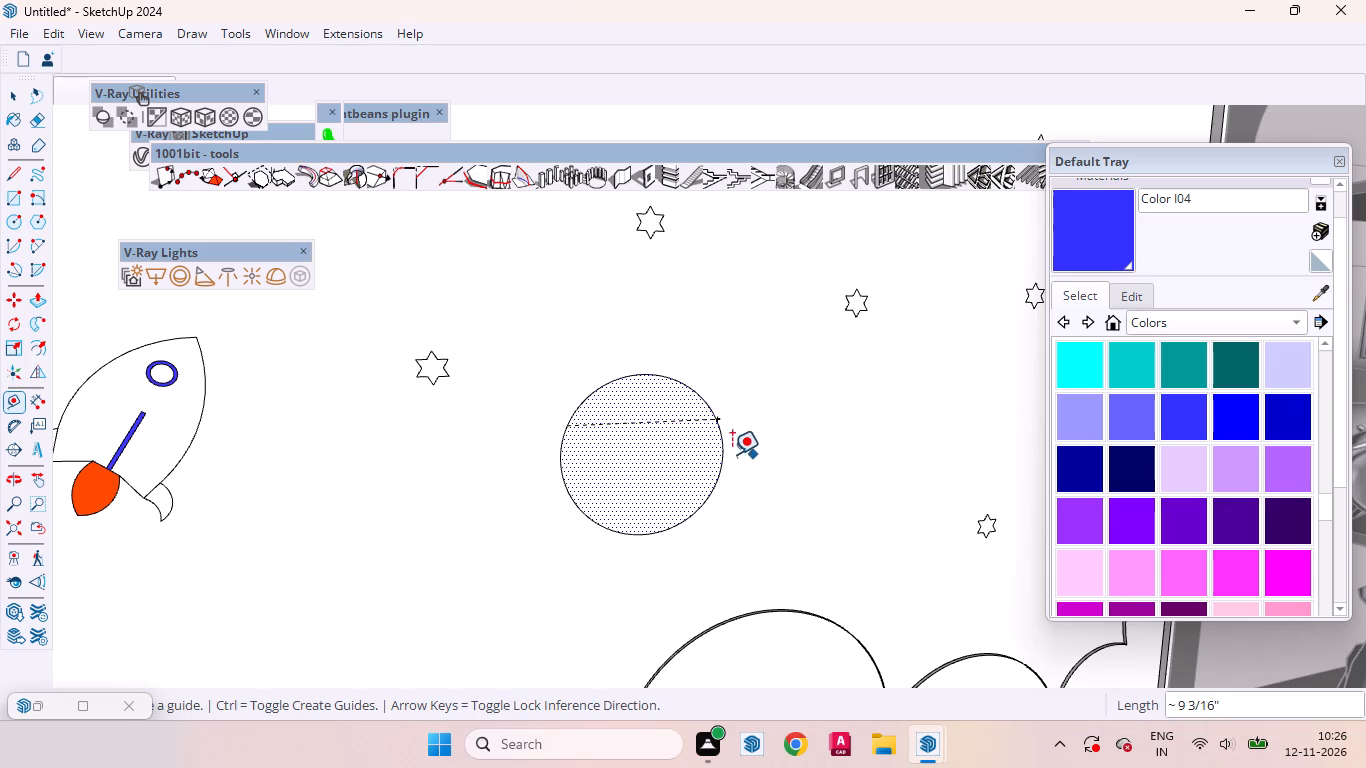
click(564, 483)
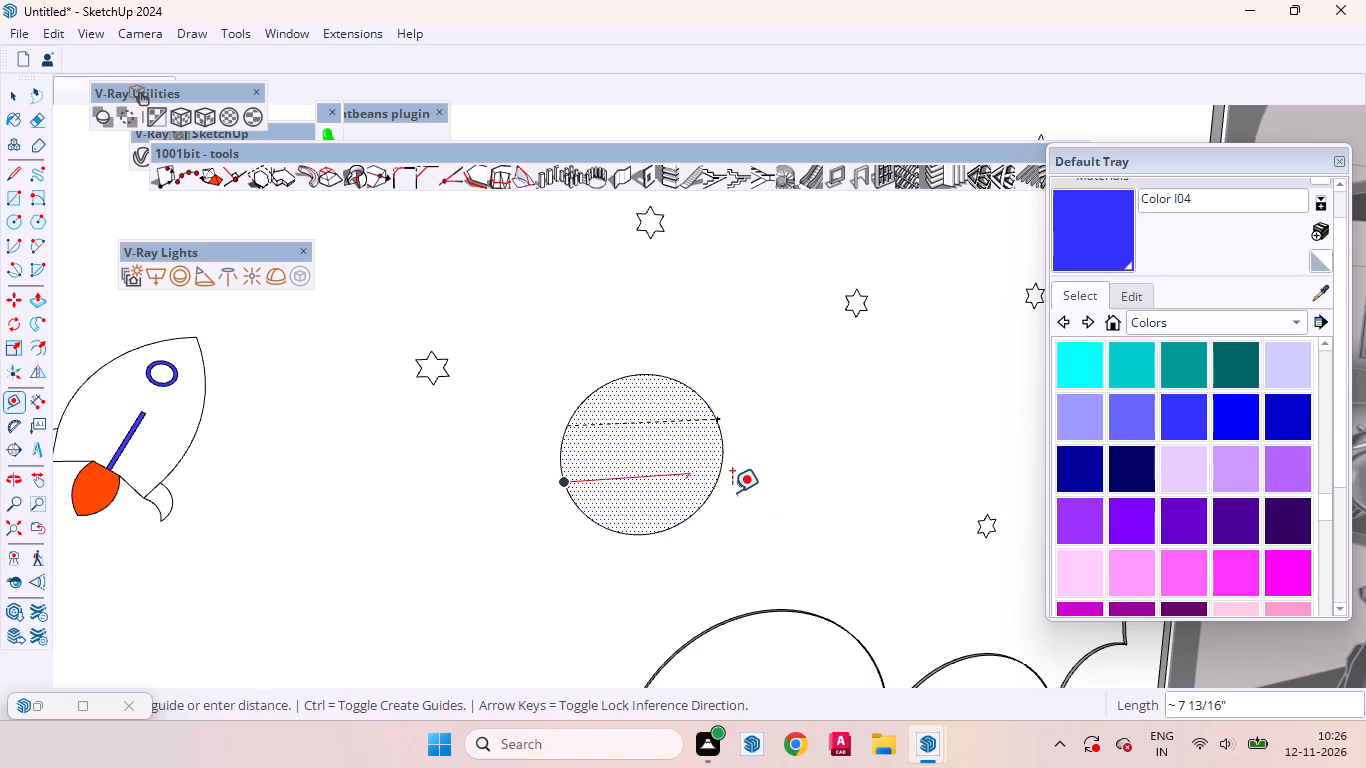
click(719, 474)
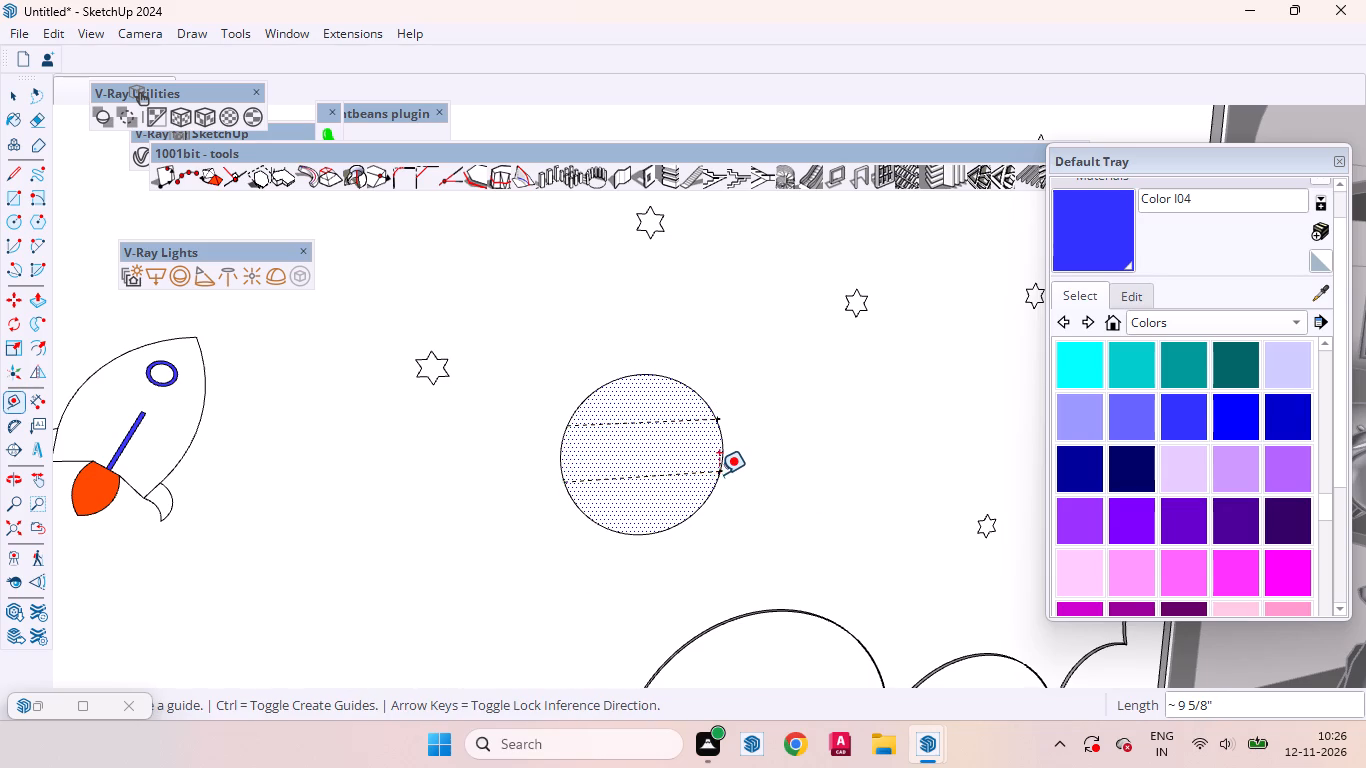
key(space)
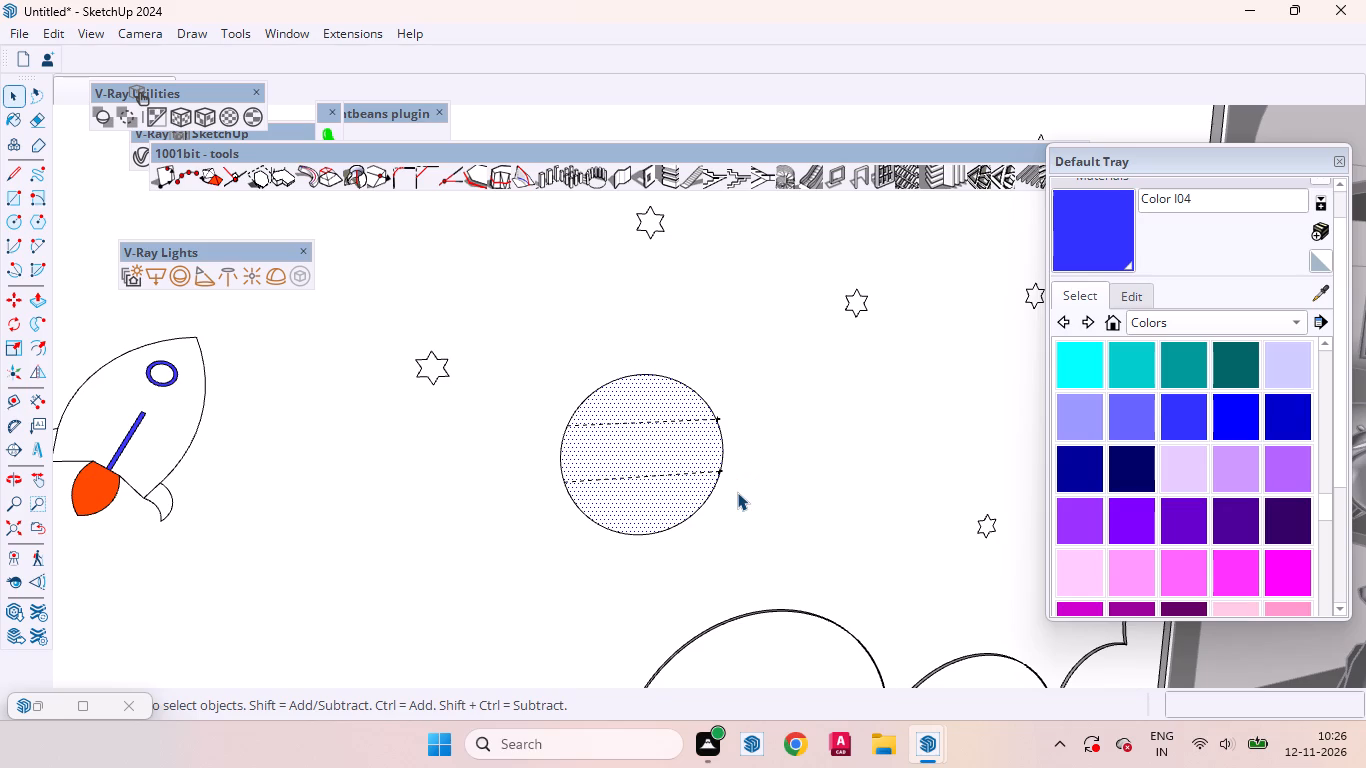
Draw a downward half-circle arc about 1 1/8" wide with a 9/16" bulge on the moon's upper guide, near its left end.
key(a)
key(Return)
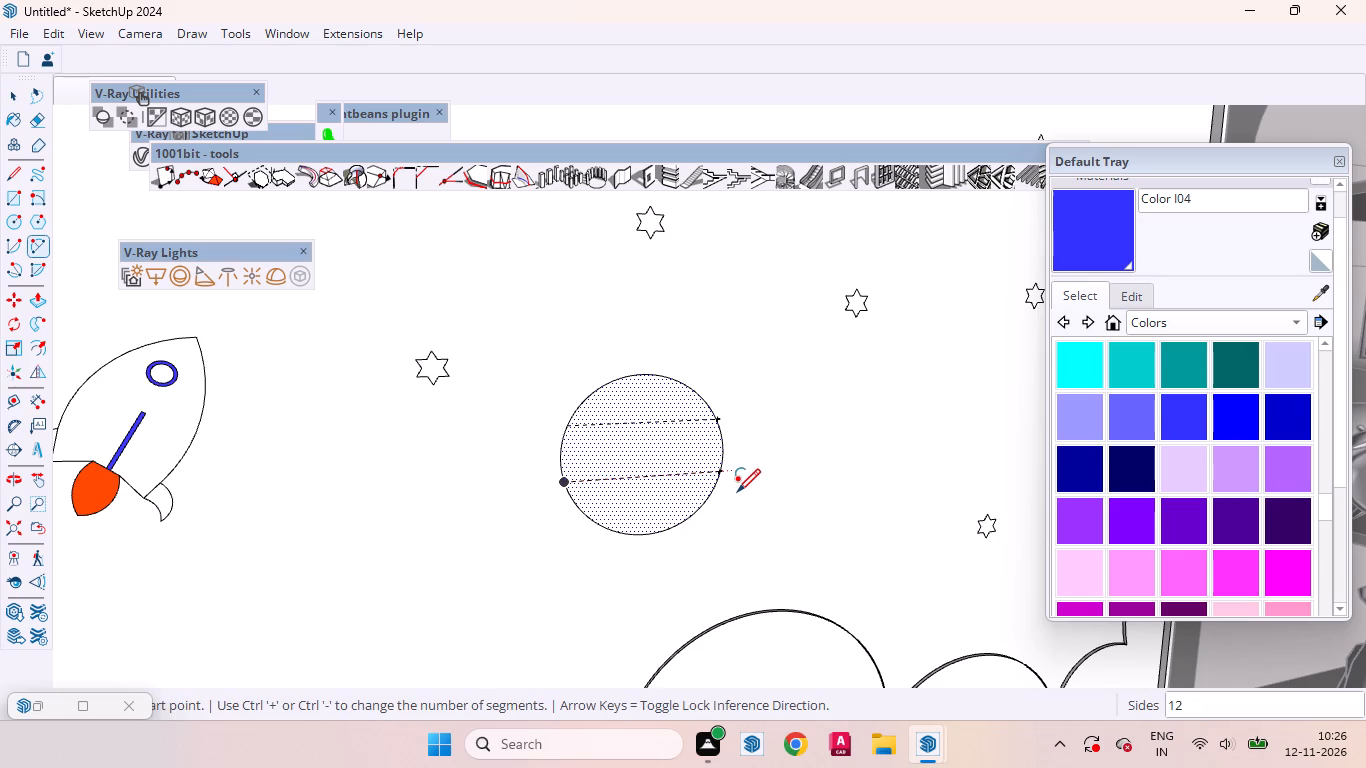
scroll(606, 461, up, 7)
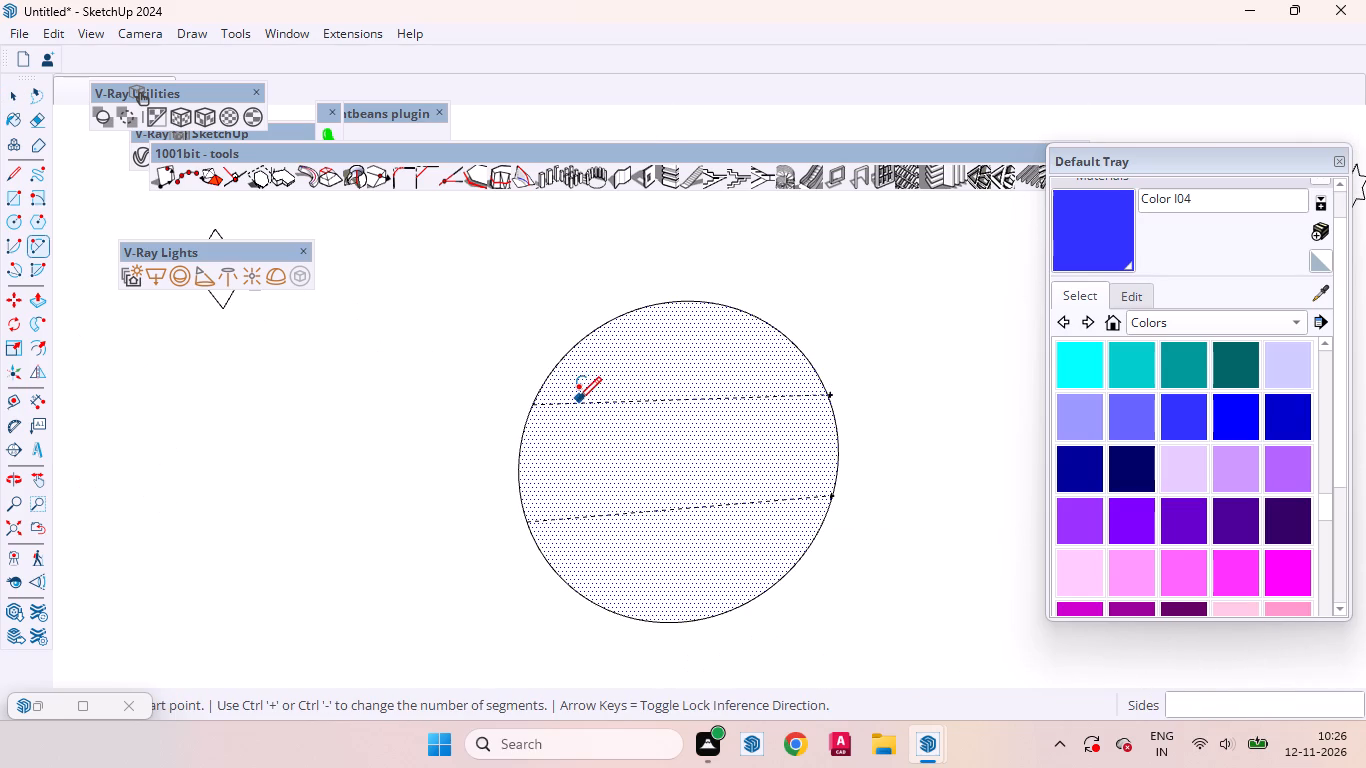
click(576, 403)
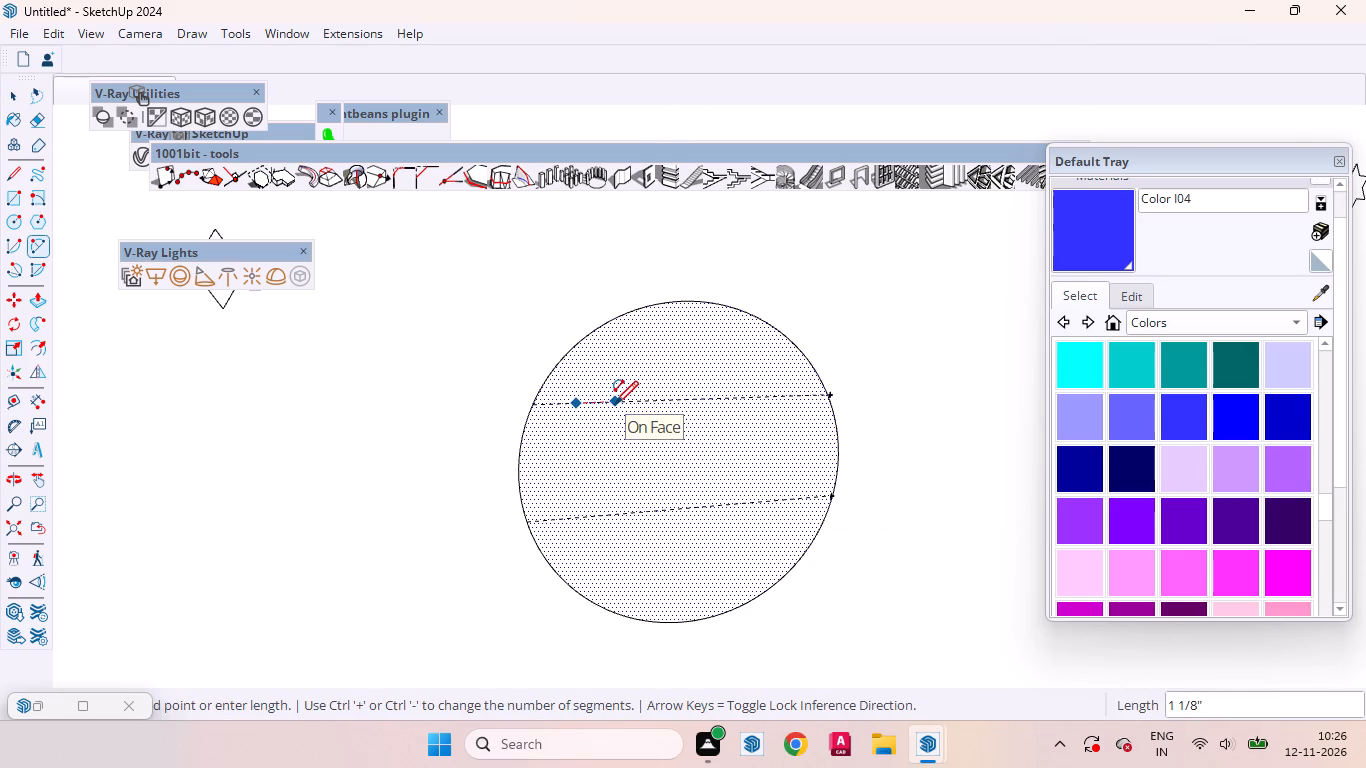
click(615, 404)
middle_drag(619, 452, 791, 479)
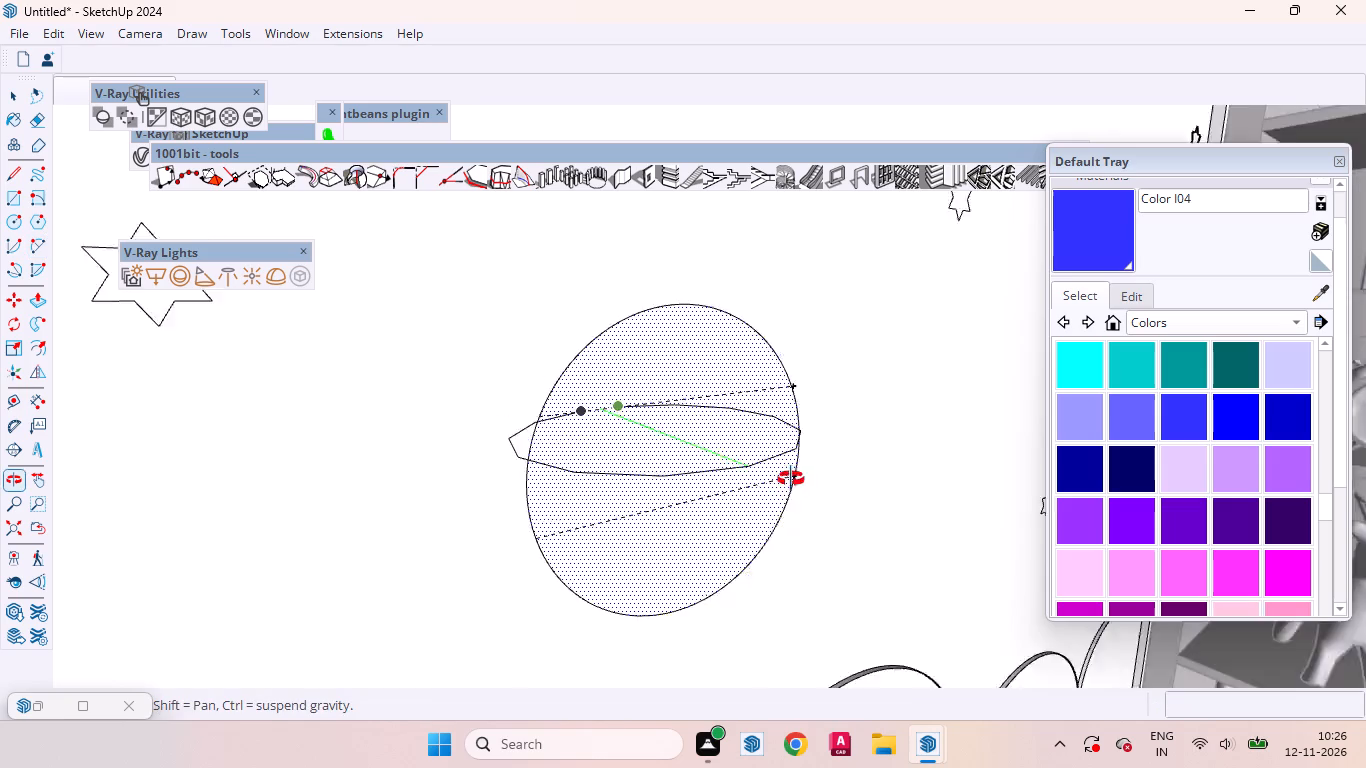
middle_drag(791, 479, 899, 518)
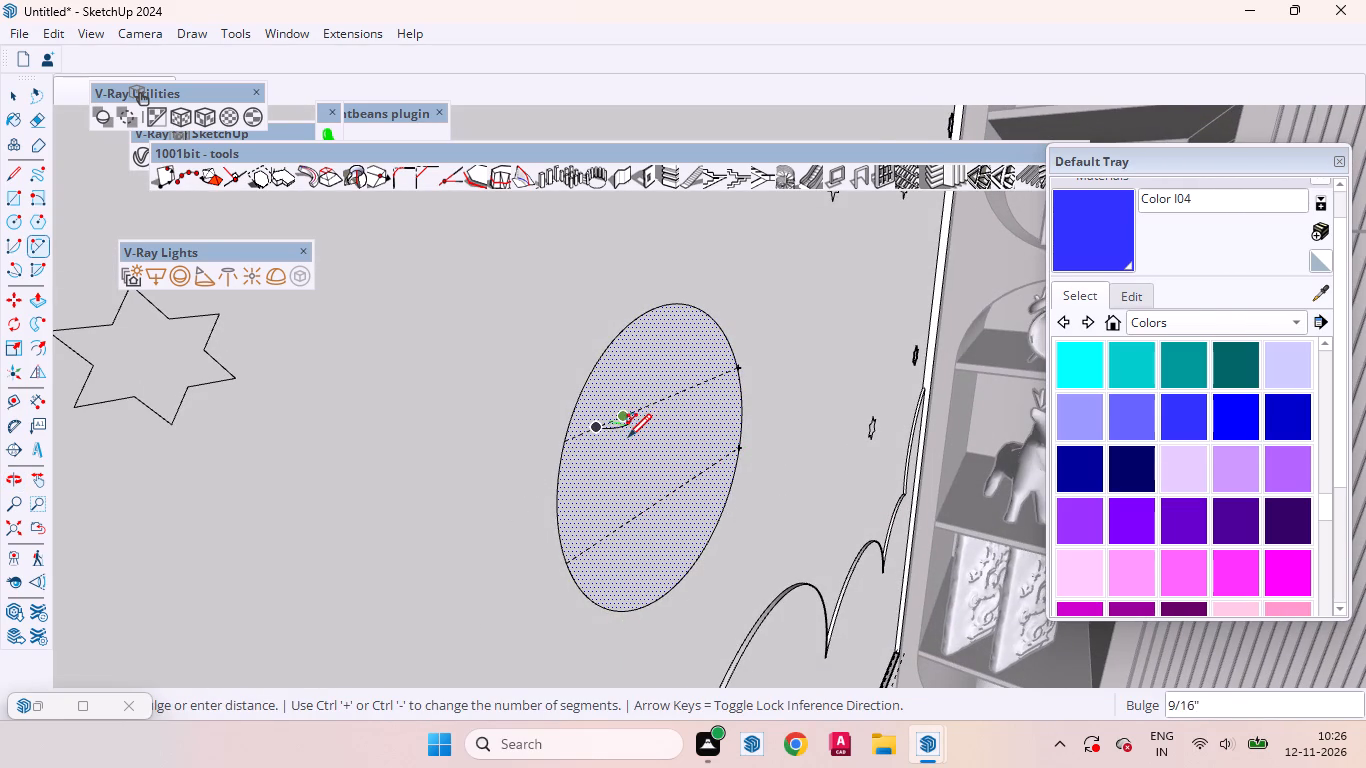
scroll(628, 437, up, 6)
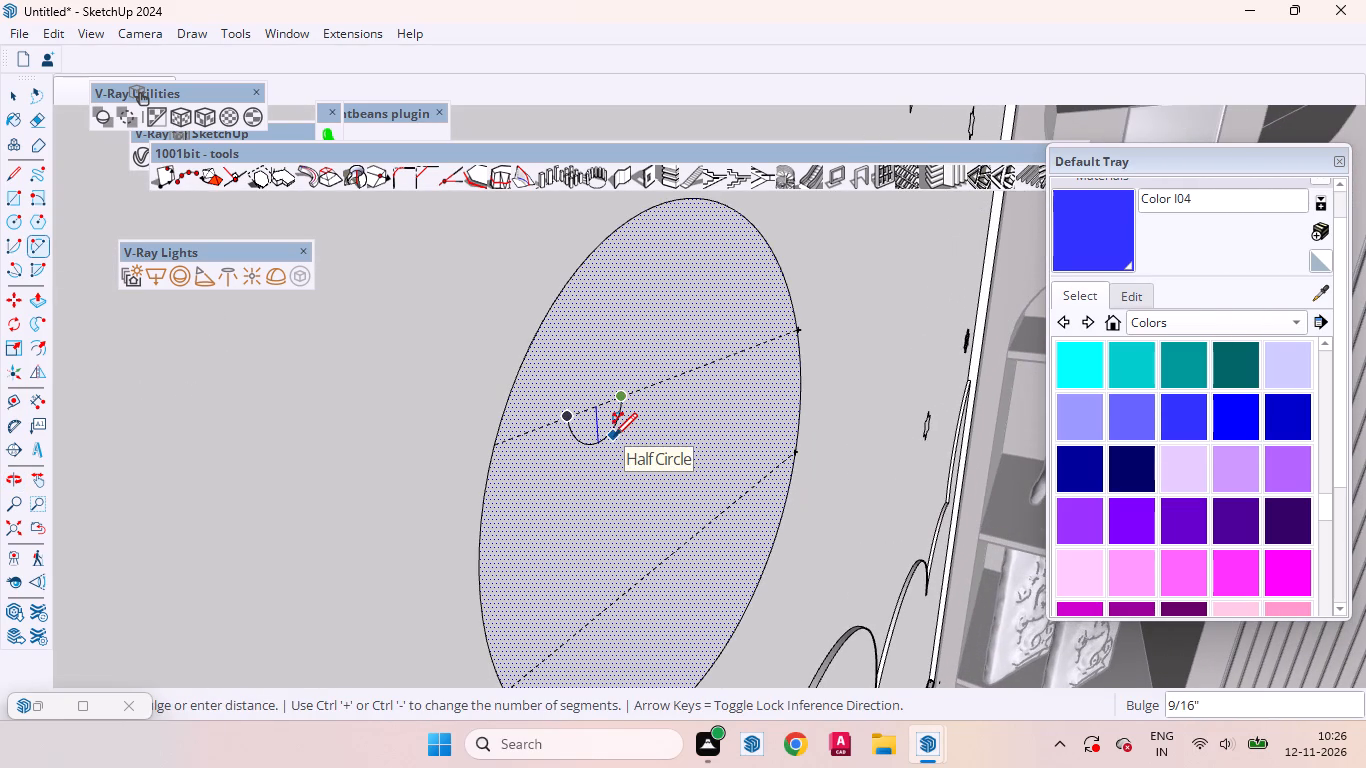
click(614, 436)
middle_drag(607, 466, 278, 411)
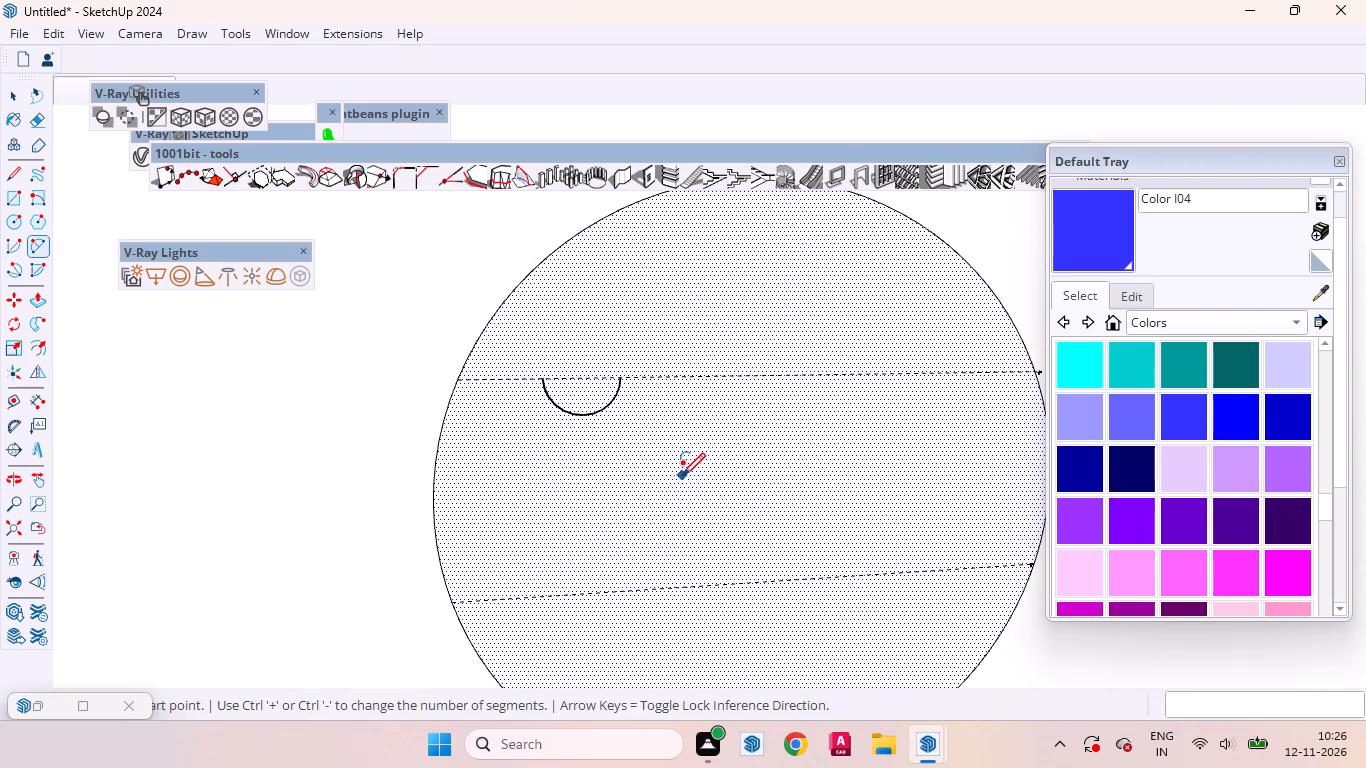
Copy the half-circle arc about 4 5/16" along the upper guide, and copy that one about 3 3/16" back beside the original.
key(space)
drag(523, 356, 728, 446)
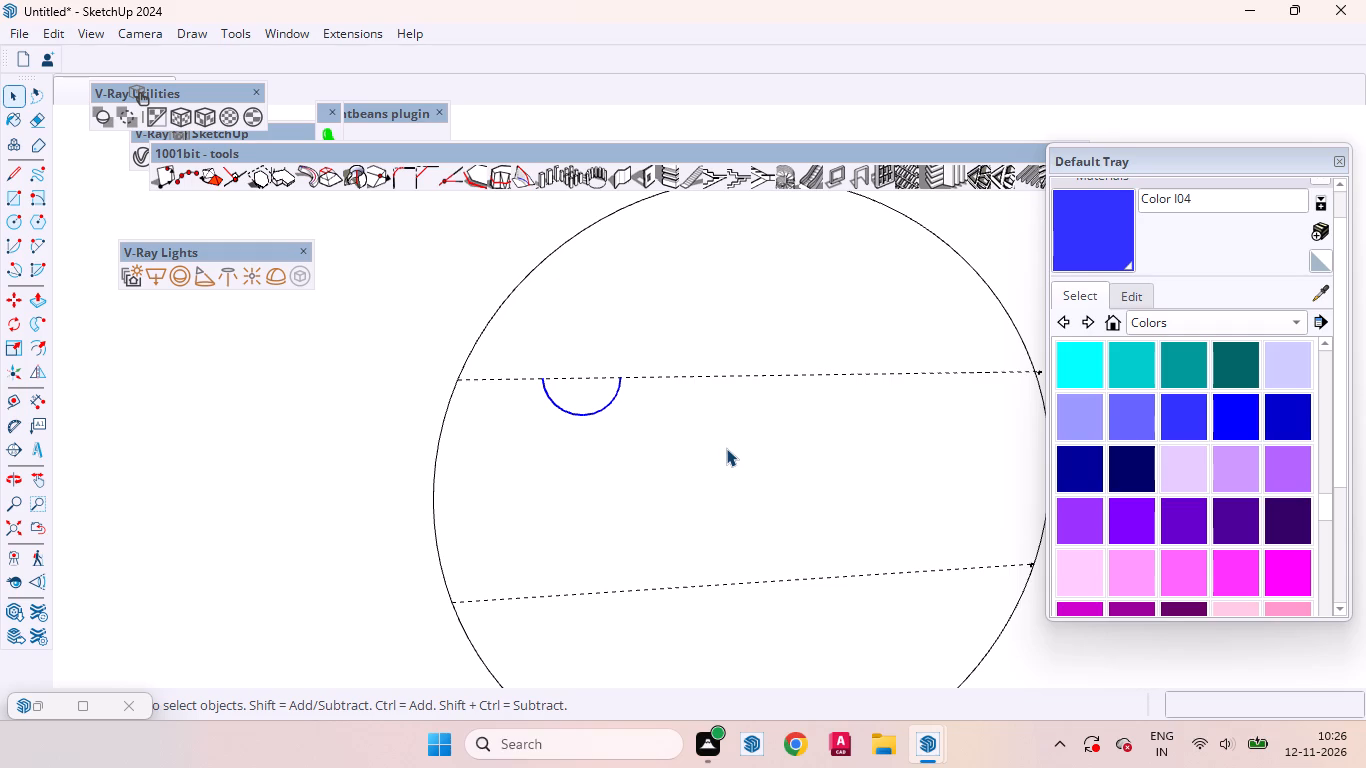
key(m)
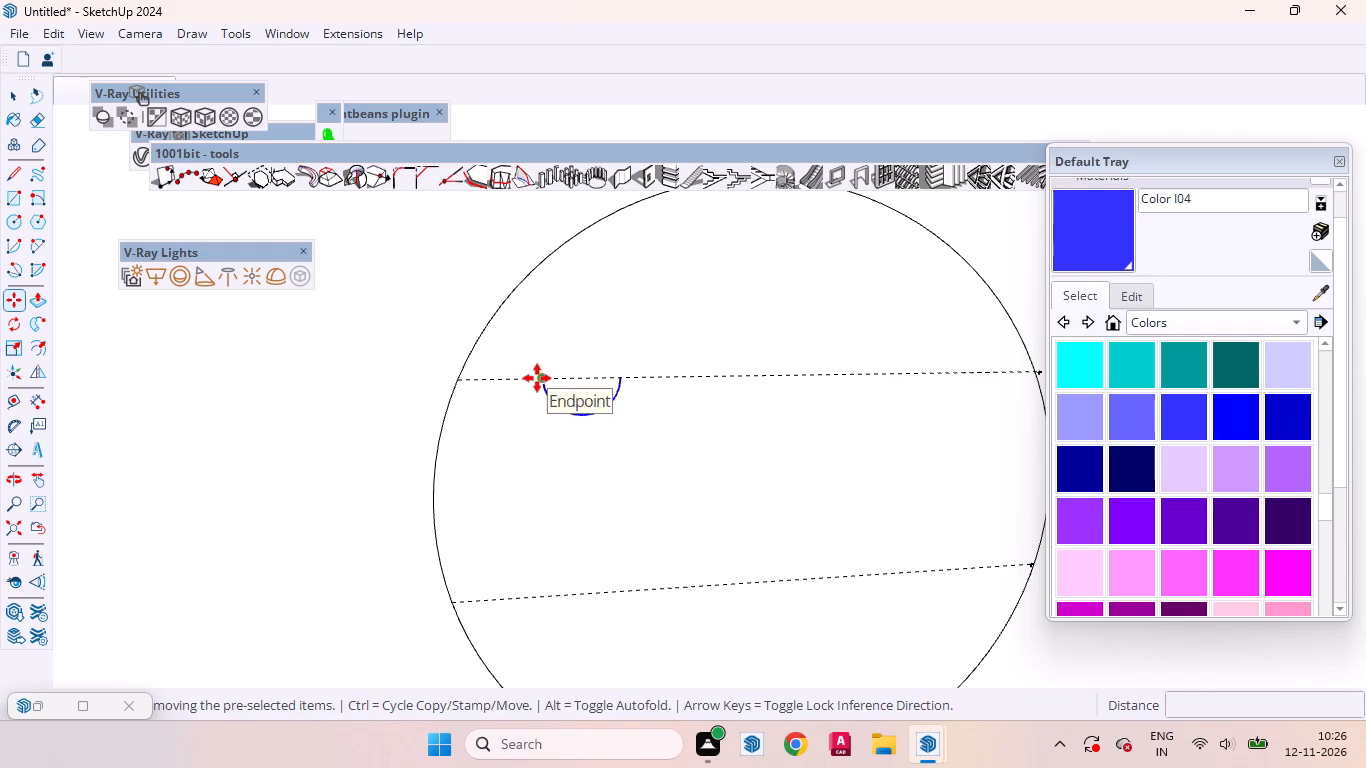
click(537, 378)
scroll(623, 406, down, 5)
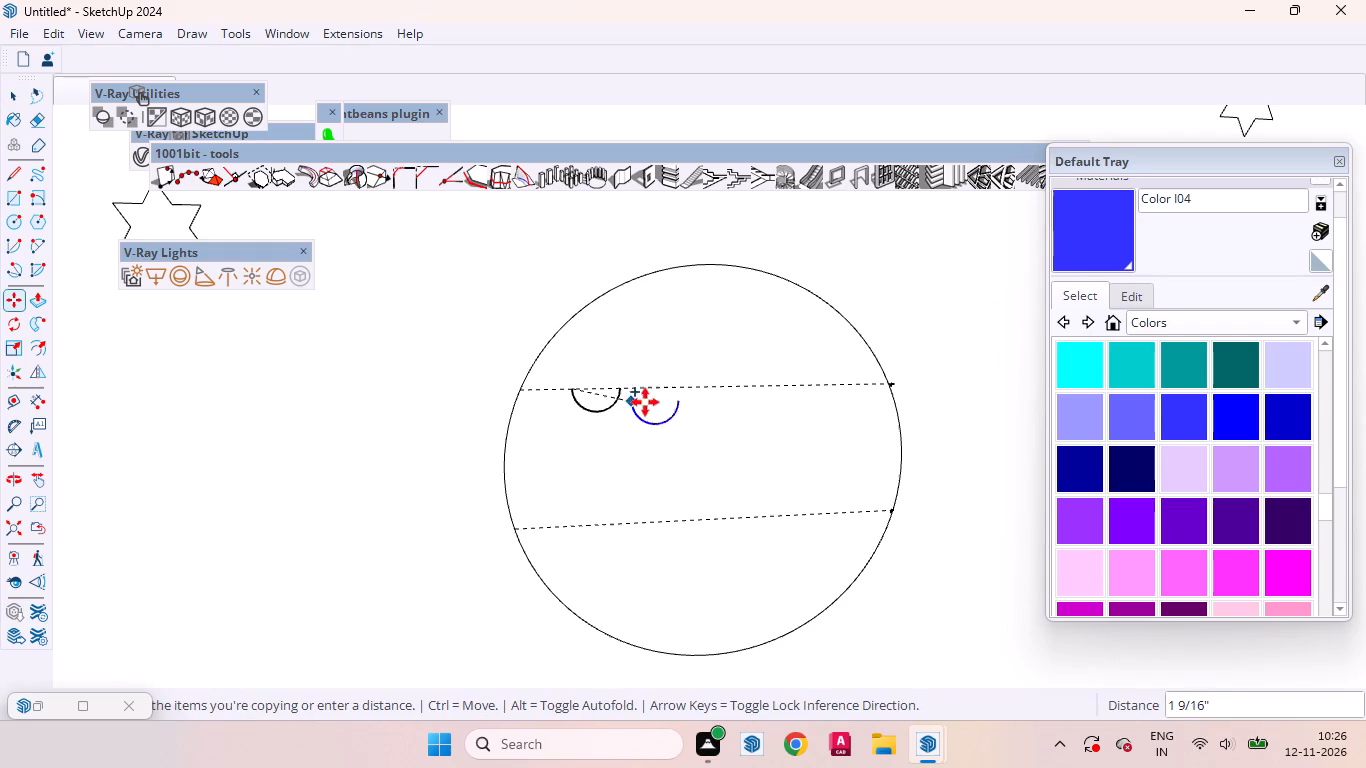
click(750, 395)
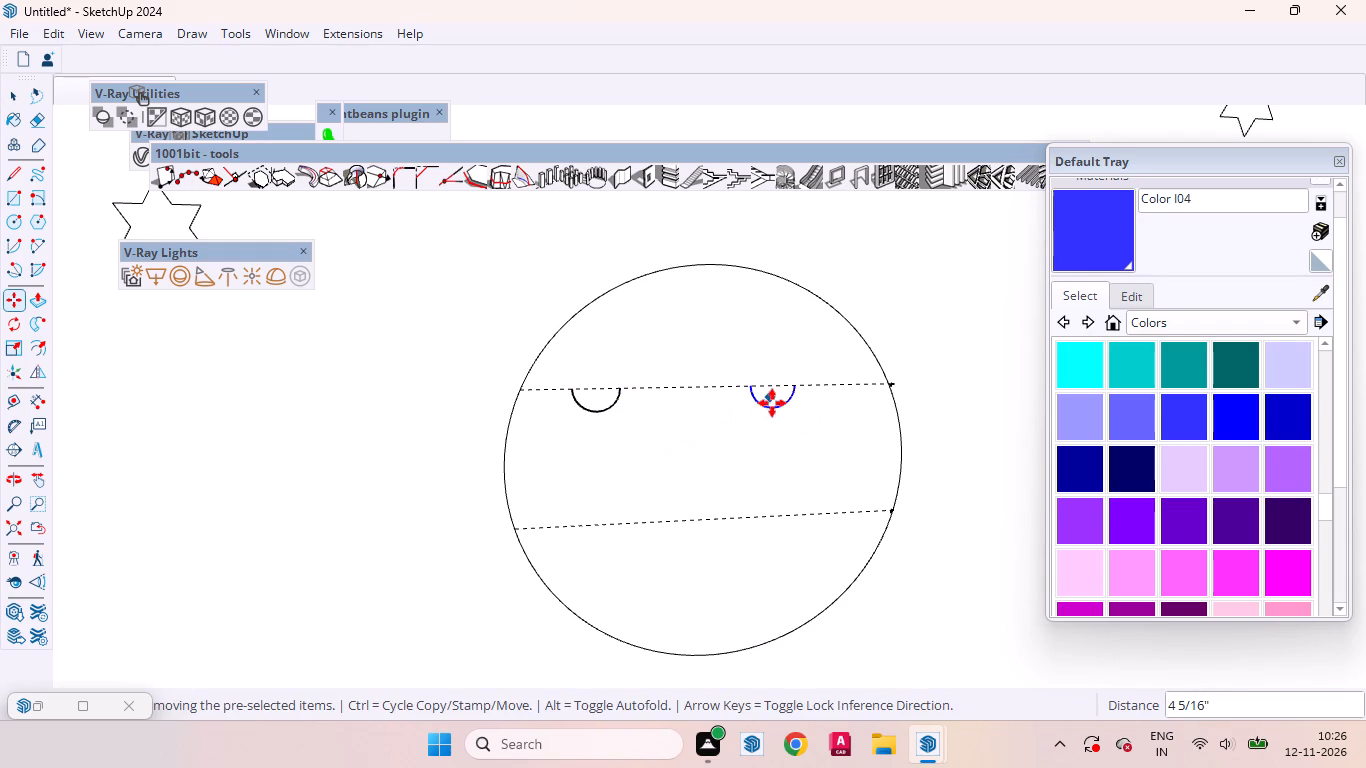
click(750, 387)
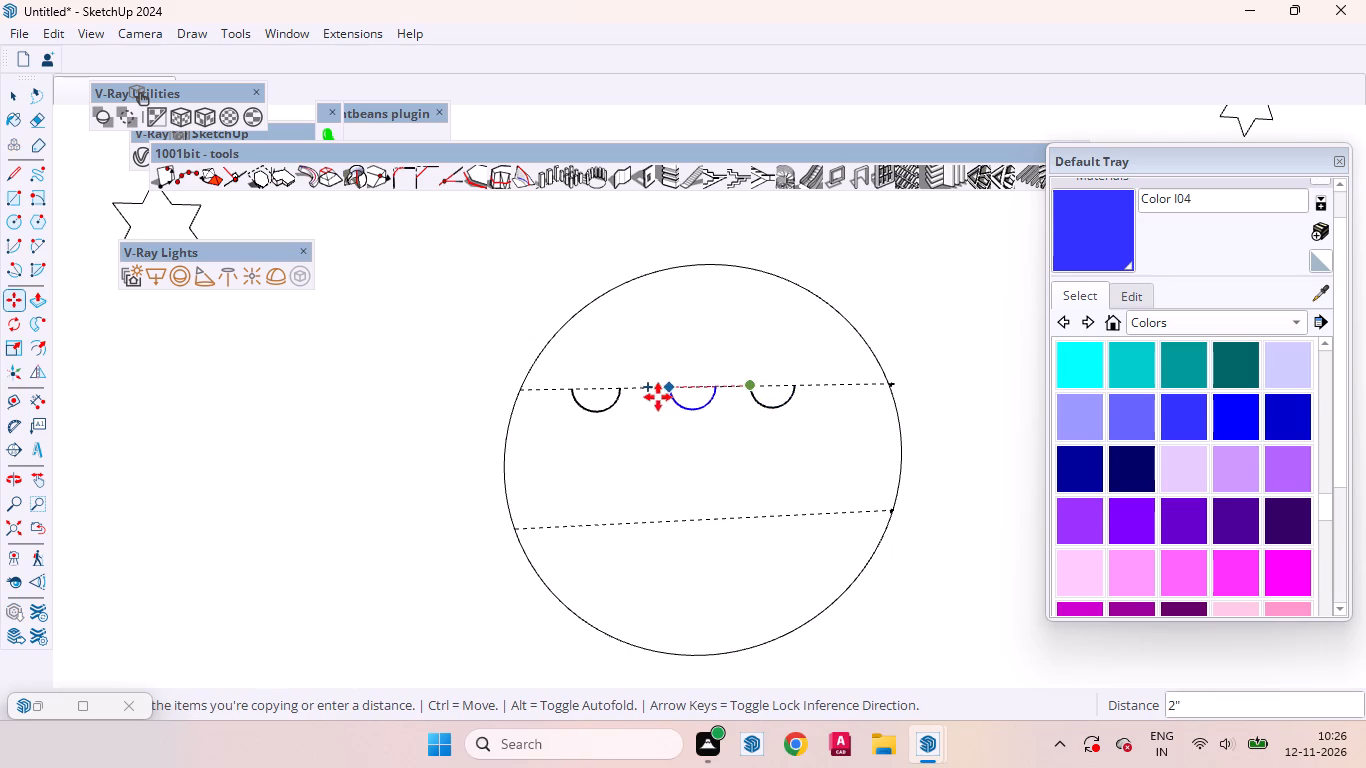
click(625, 395)
key(space)
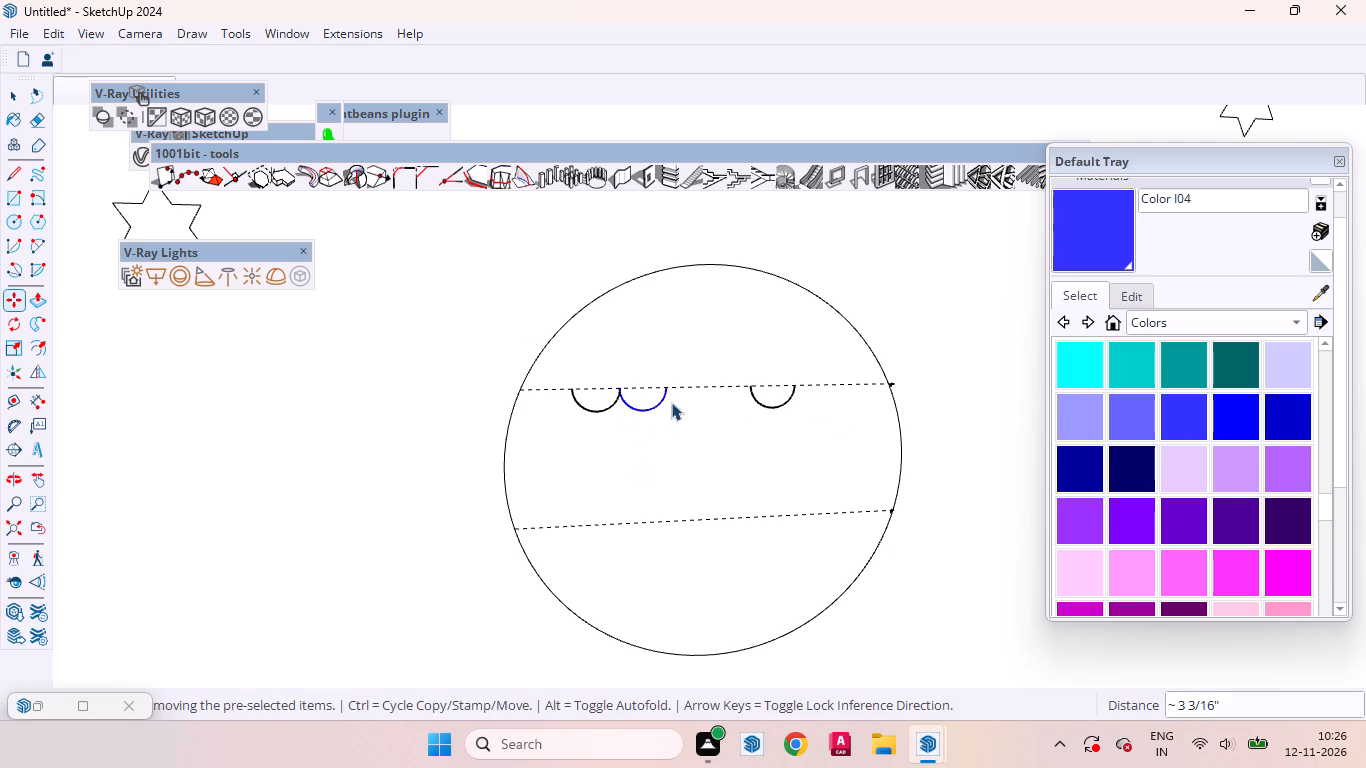
Erase the original leftmost half-circle arc, leaving two arcs as the moon's eyes.
click(603, 406)
click(605, 403)
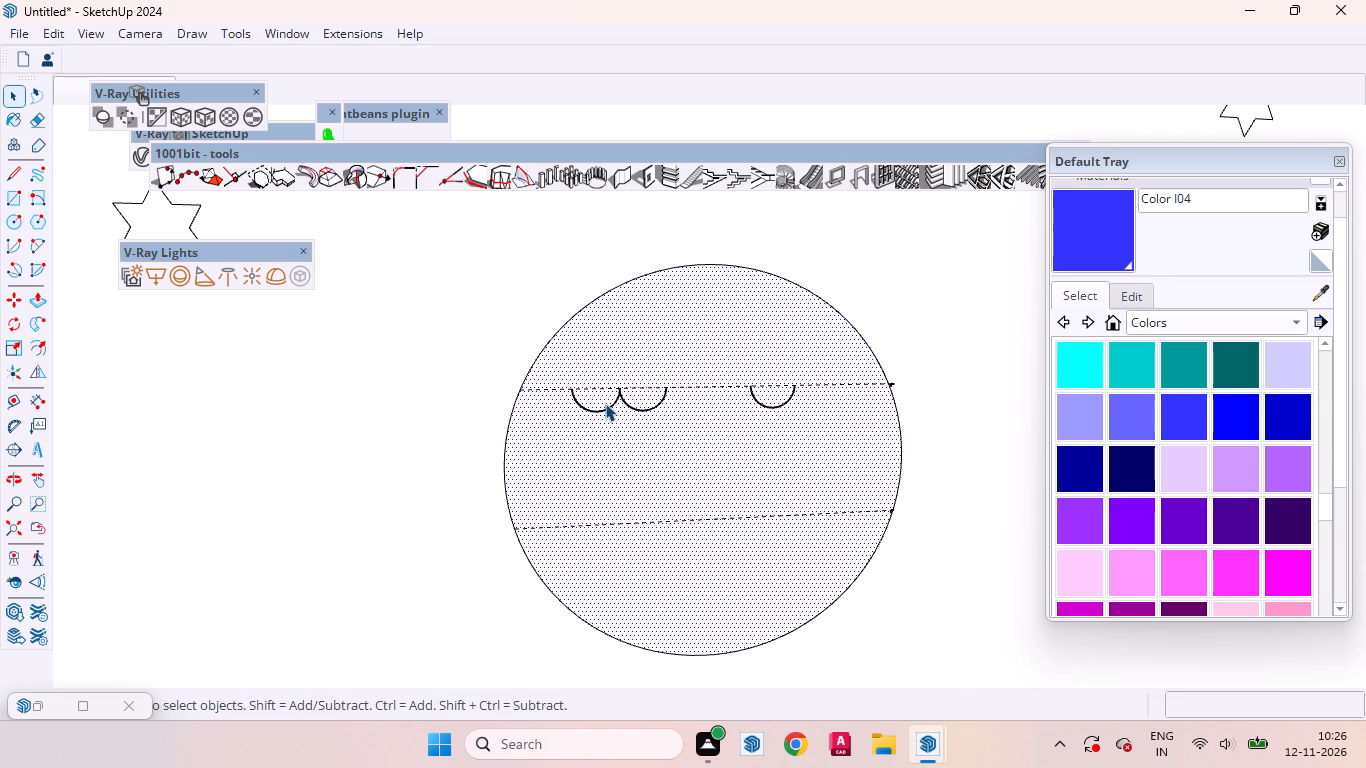
click(609, 408)
right_click(609, 408)
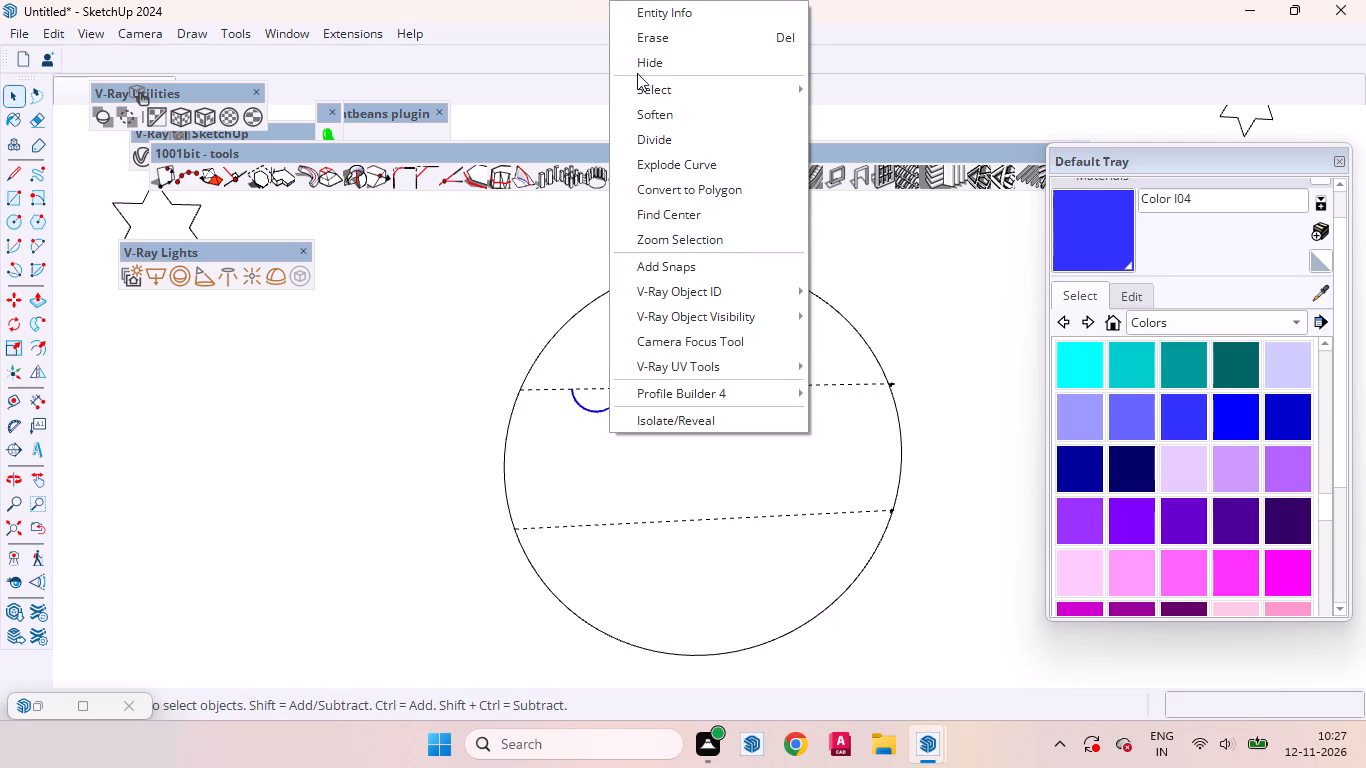
click(634, 36)
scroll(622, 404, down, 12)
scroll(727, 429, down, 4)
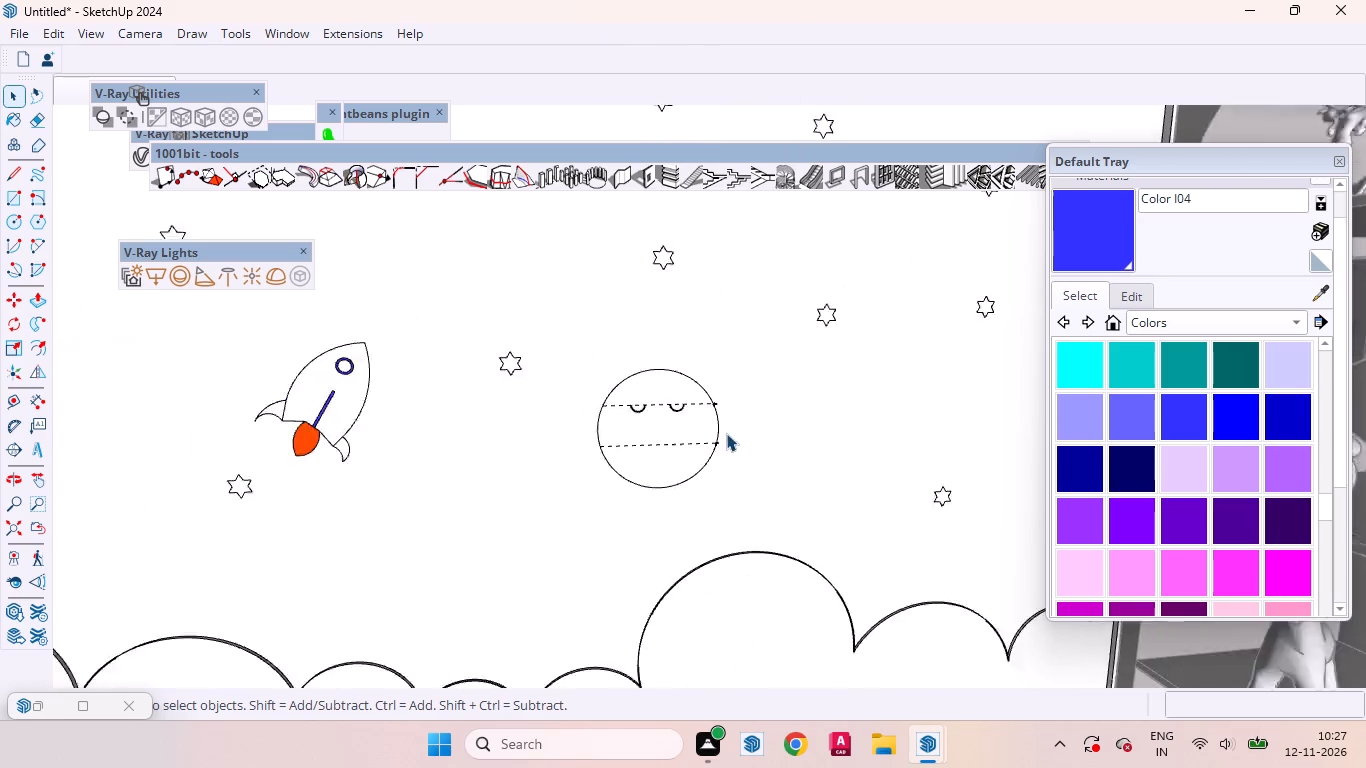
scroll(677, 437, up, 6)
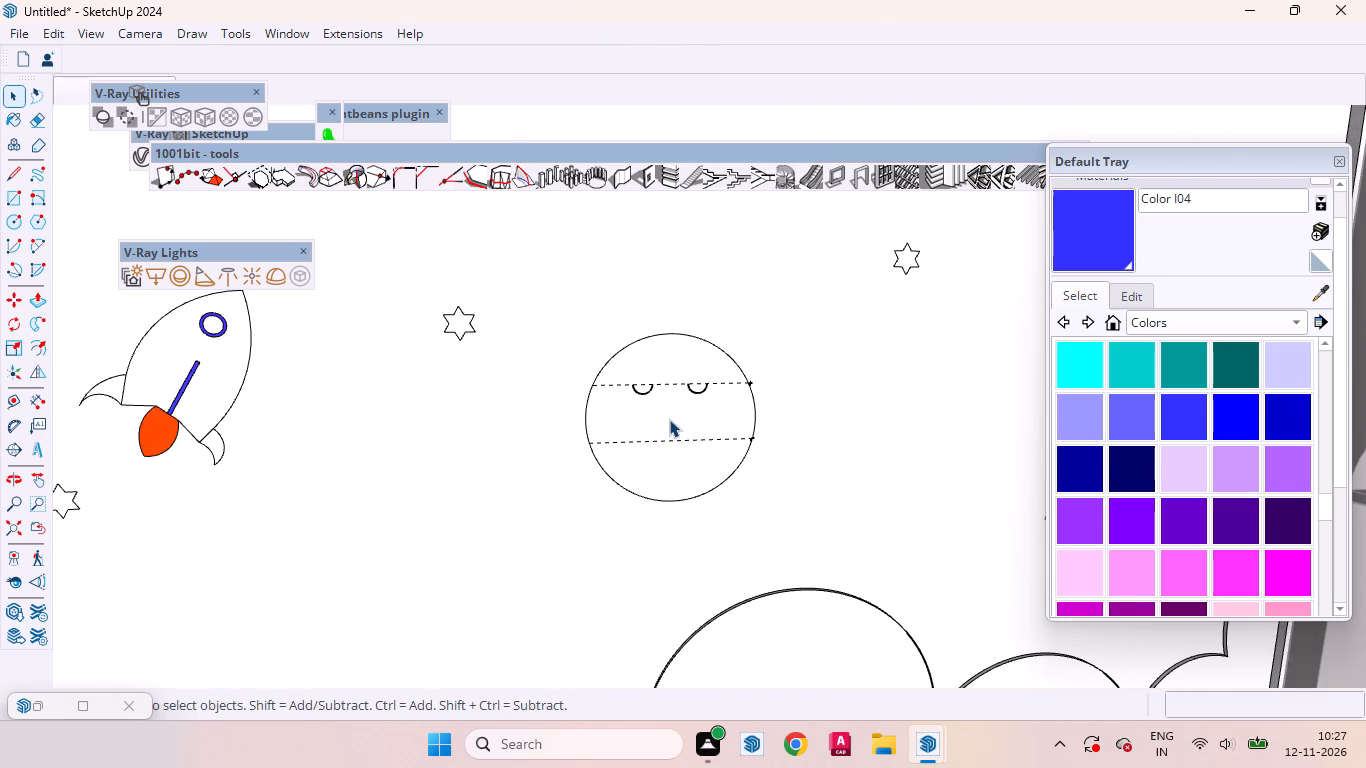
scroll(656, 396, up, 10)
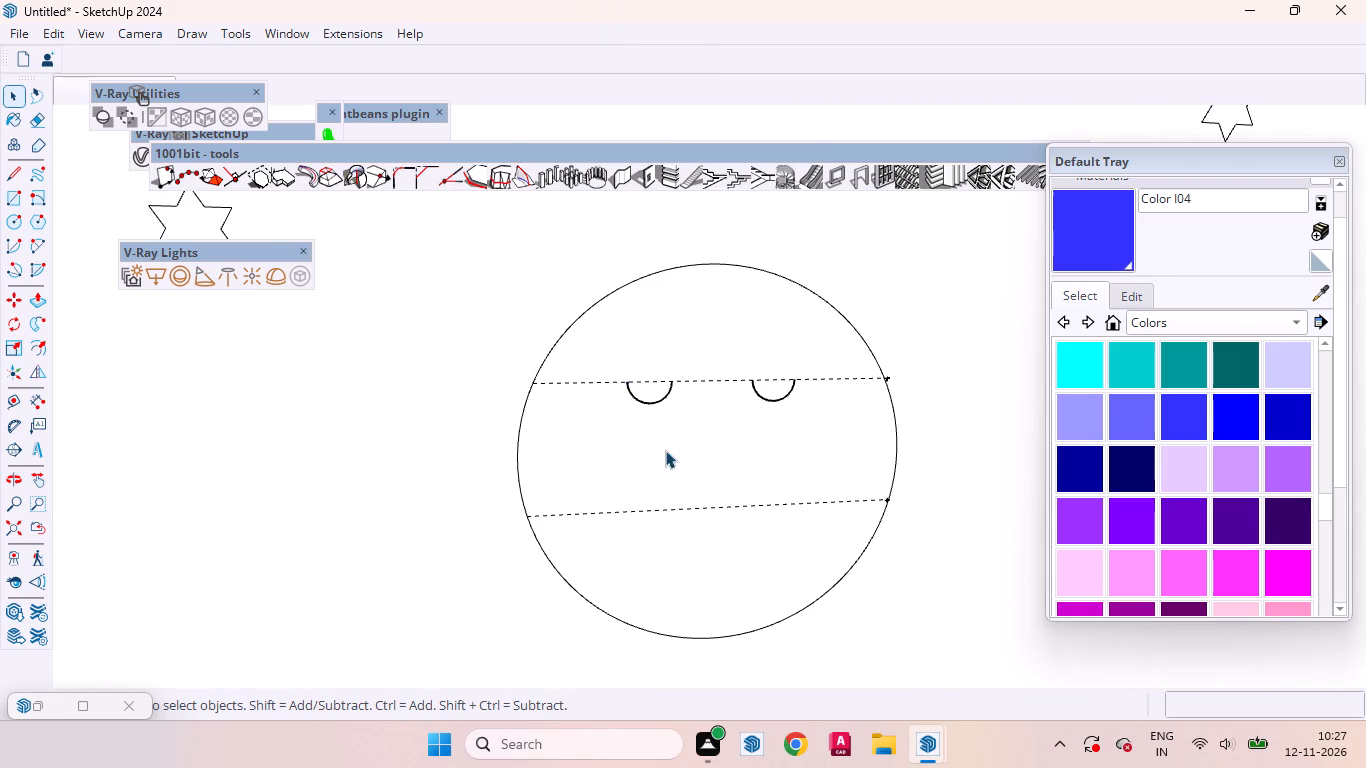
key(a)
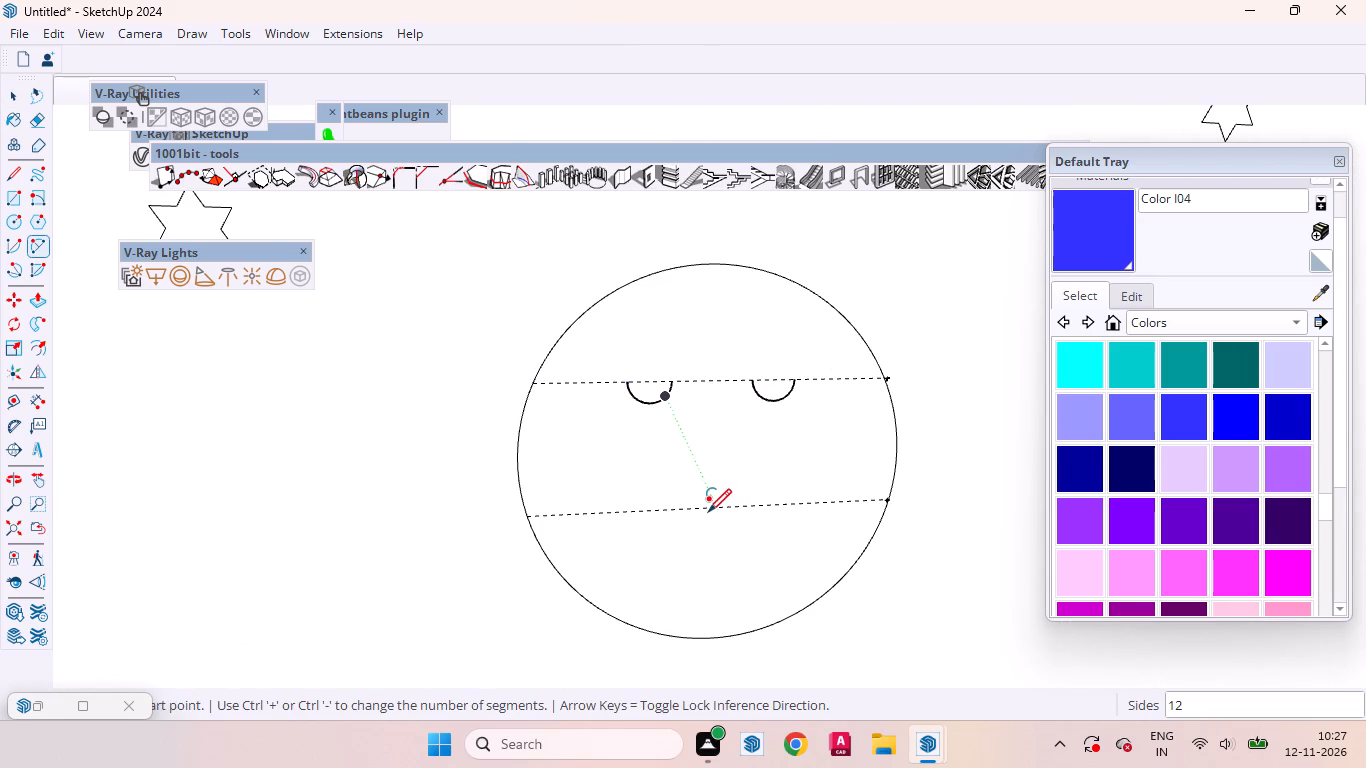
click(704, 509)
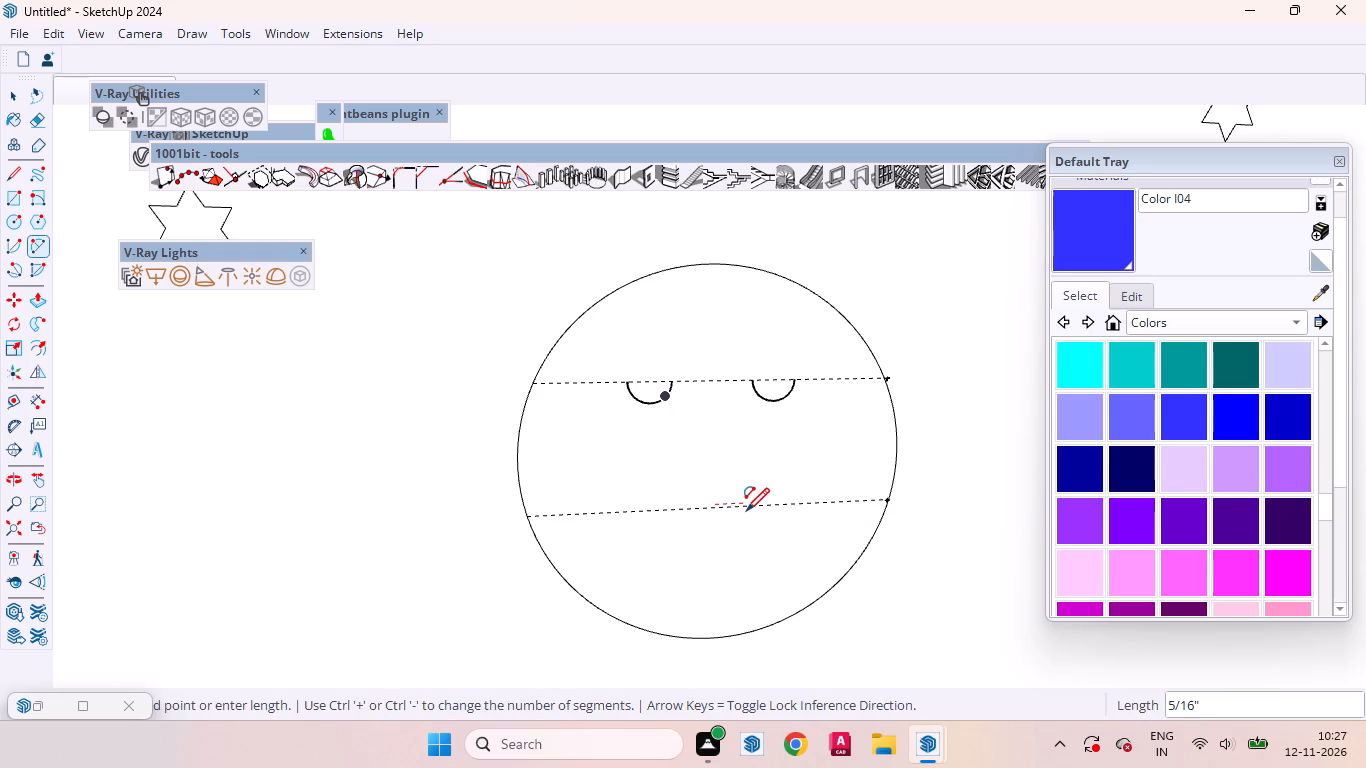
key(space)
Copy the moon's left eye arc about 3 7/8" down onto the lower guide, near its middle, as the mouth.
drag(604, 363, 721, 450)
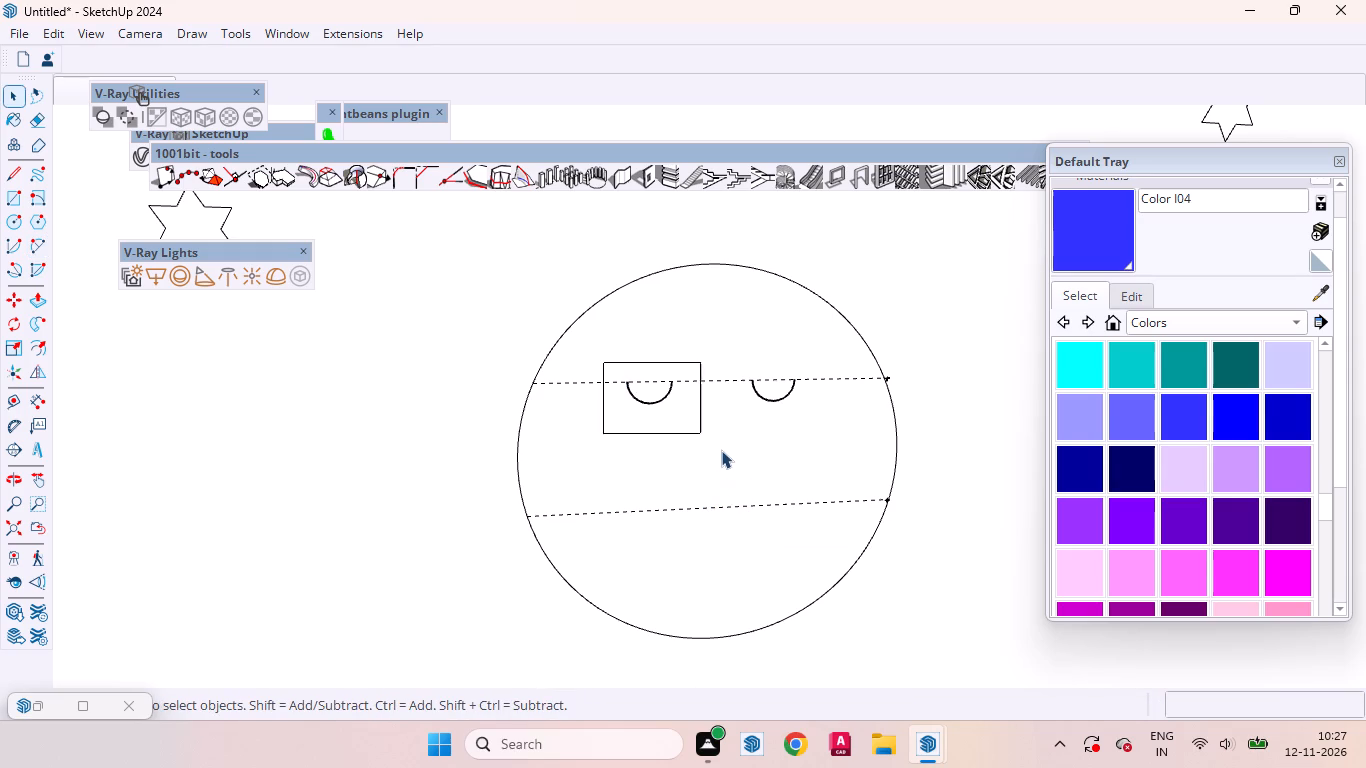
drag(721, 450, 726, 454)
key(m)
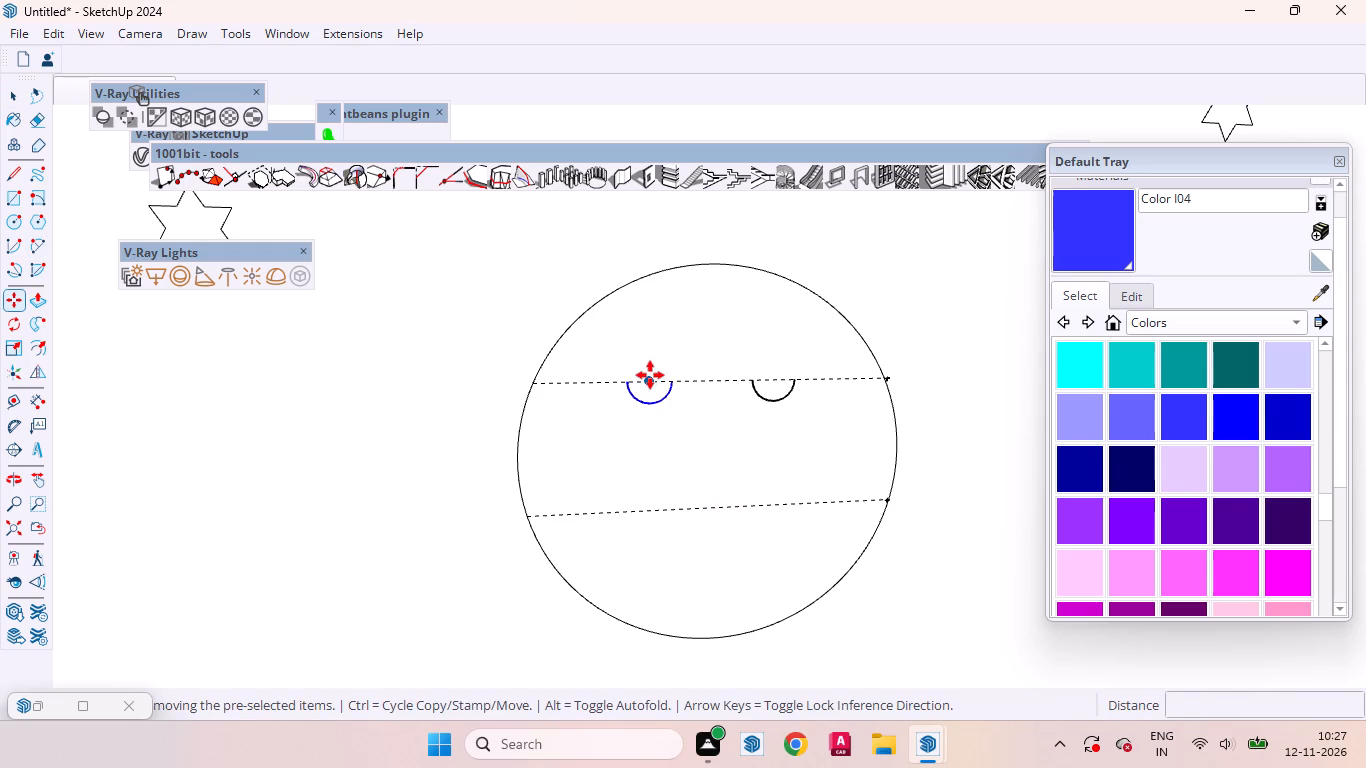
click(649, 381)
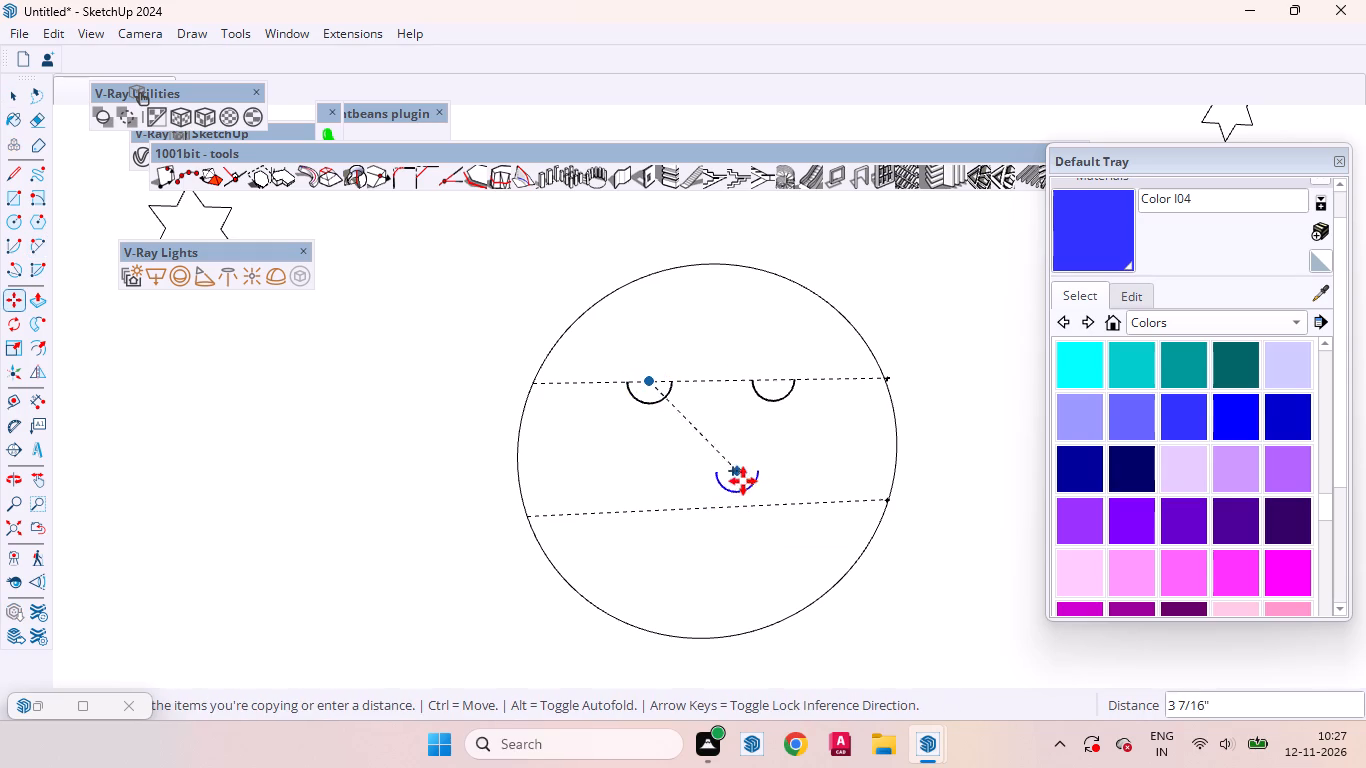
click(724, 508)
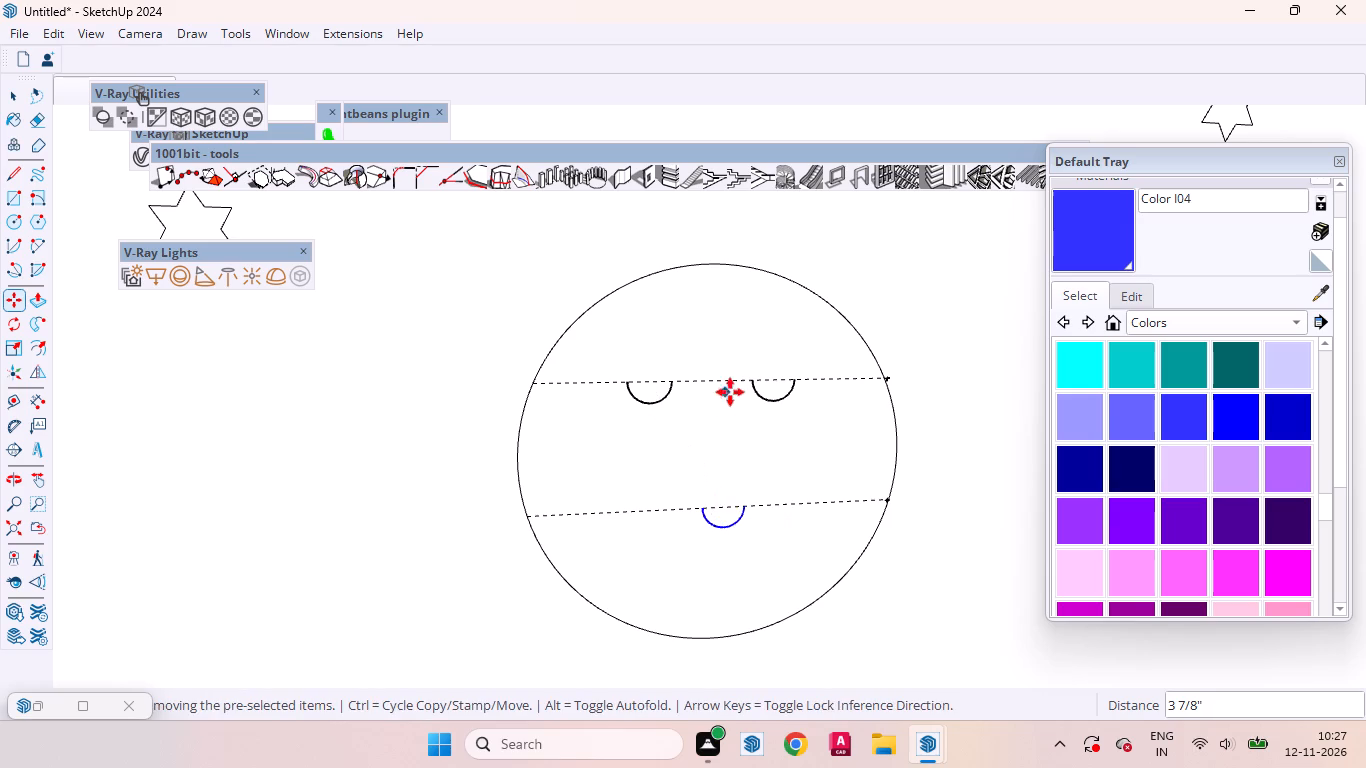
key(space)
scroll(637, 381, down, 13)
scroll(654, 431, up, 9)
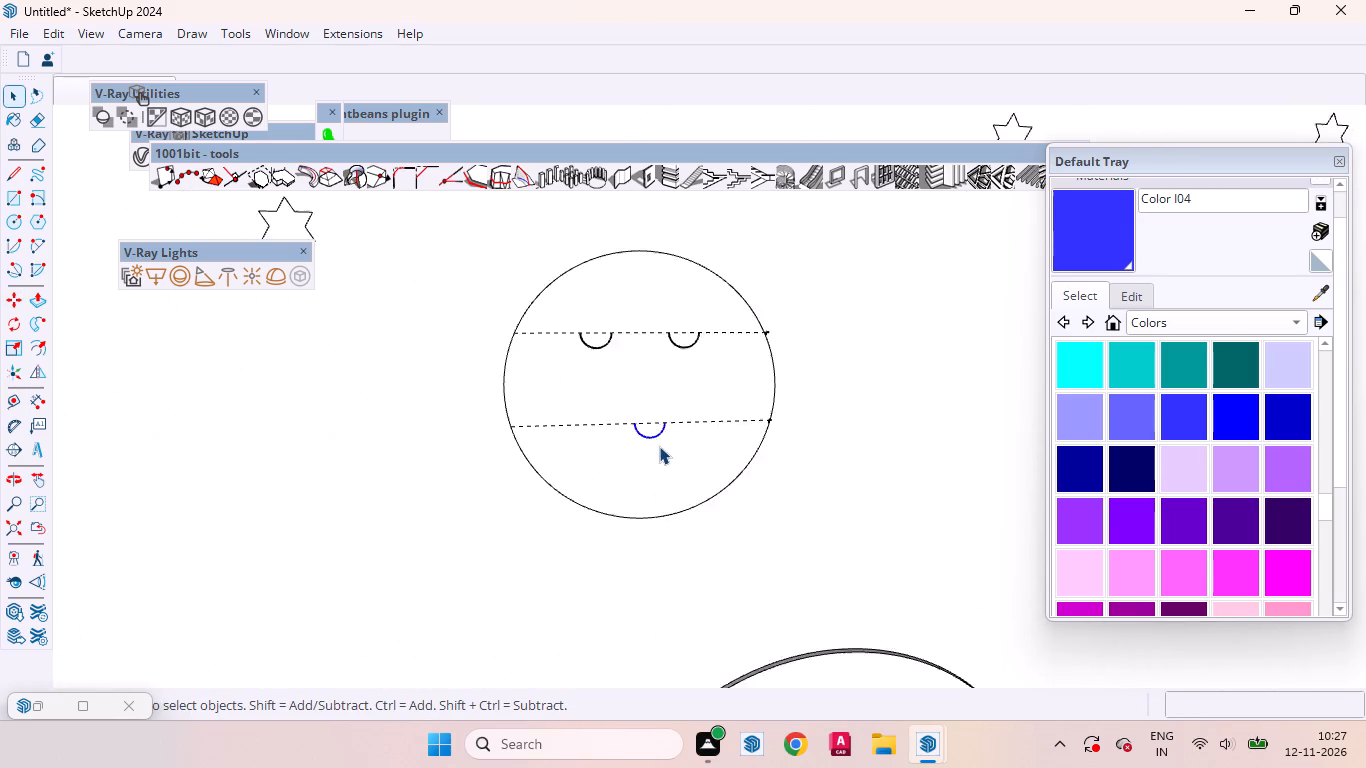
Move the mouth arc about 5/16" to the left along the lower guide to centre it on the moon.
scroll(659, 446, up, 3)
key(m)
click(693, 449)
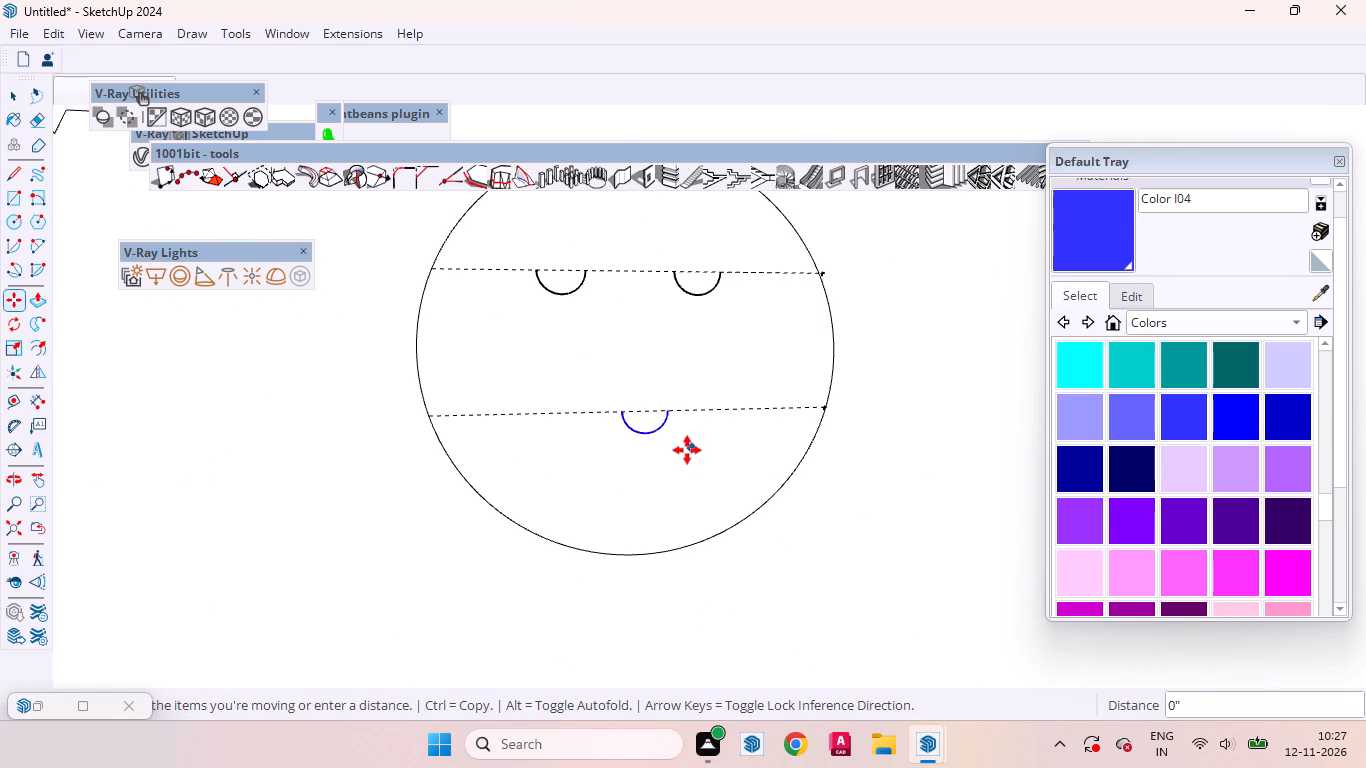
click(680, 450)
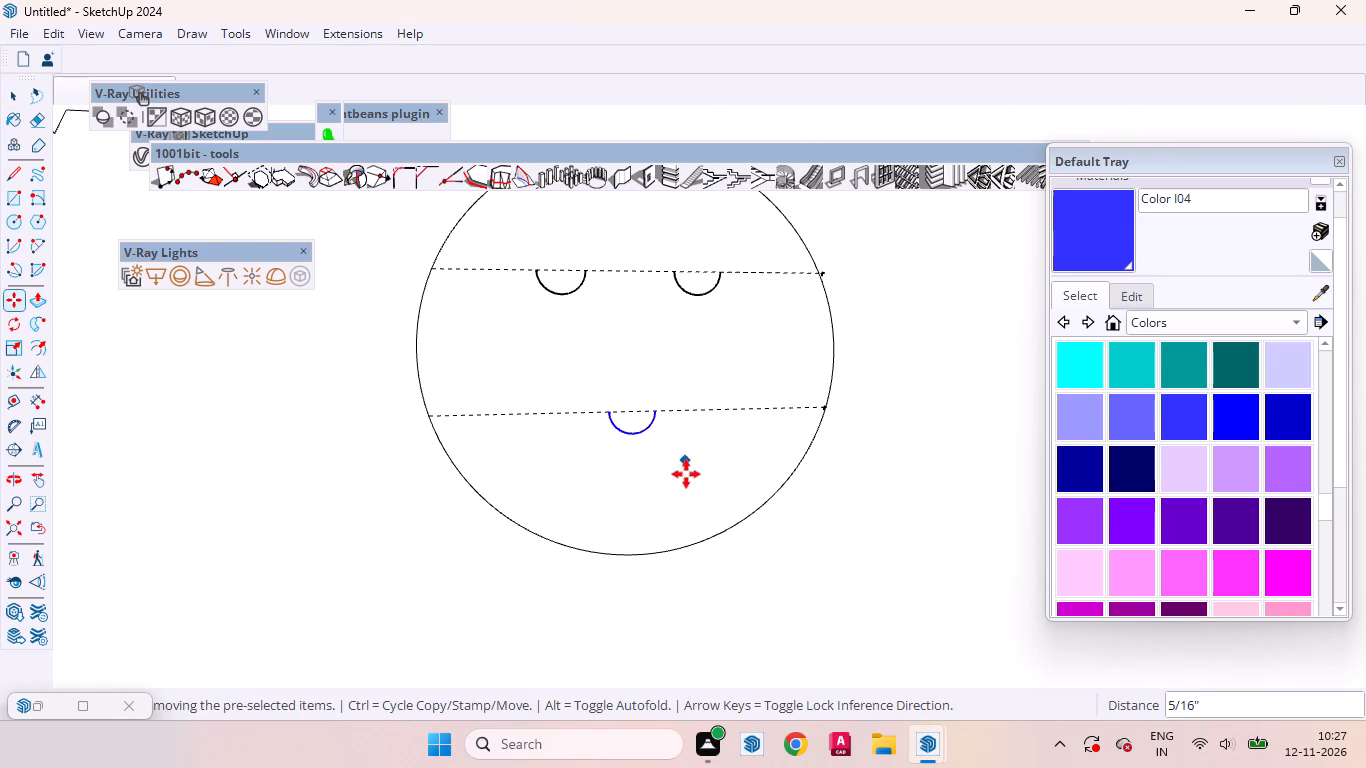
key(space)
scroll(629, 418, down, 16)
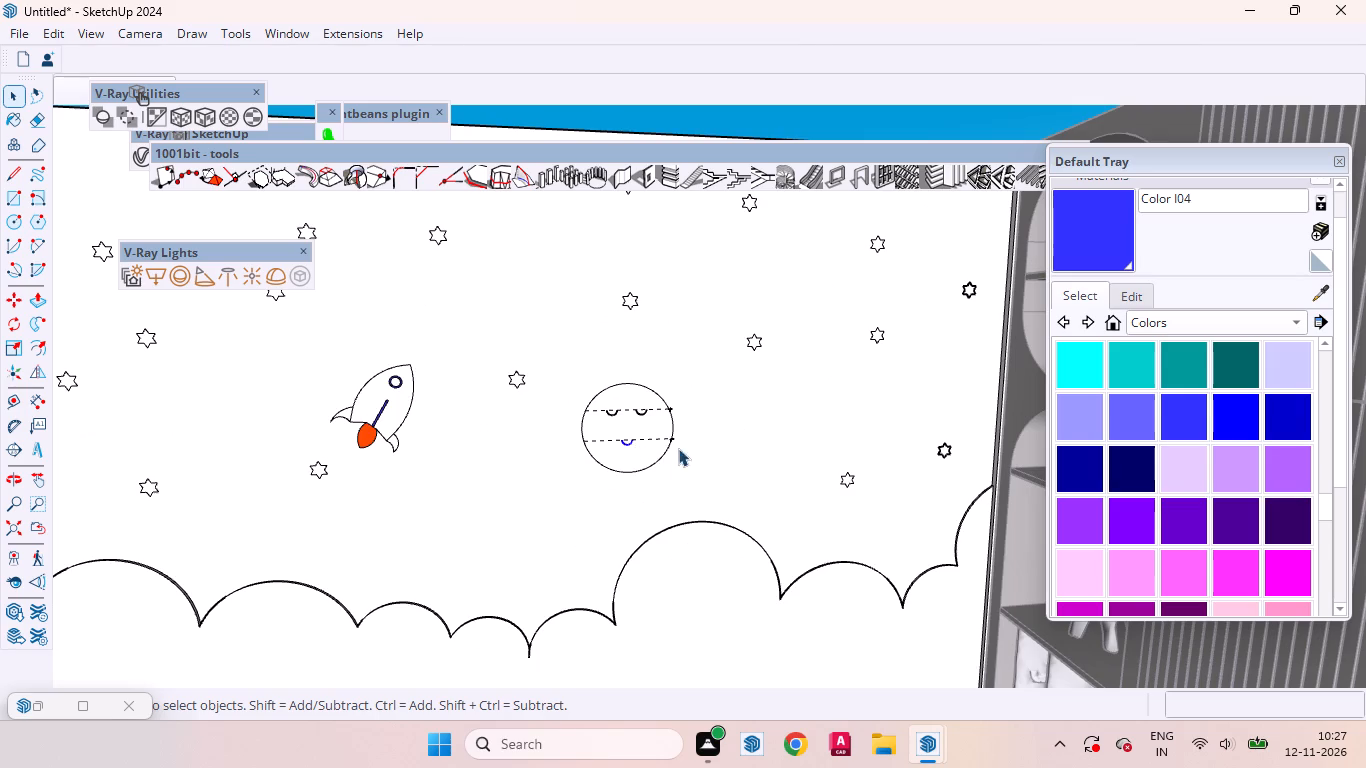
scroll(679, 460, down, 5)
click(642, 216)
Delete the upper and lower guides crossing the moon.
scroll(655, 438, up, 12)
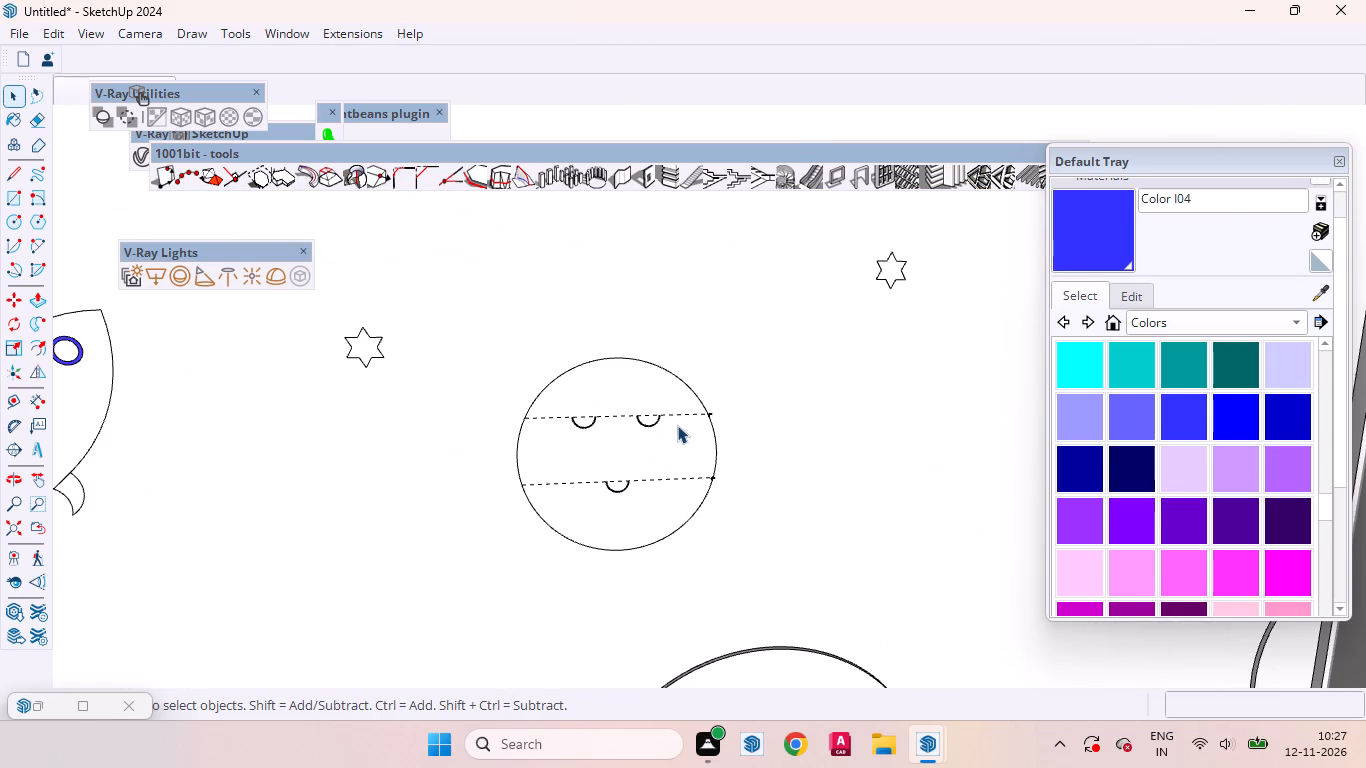
click(684, 412)
click(676, 412)
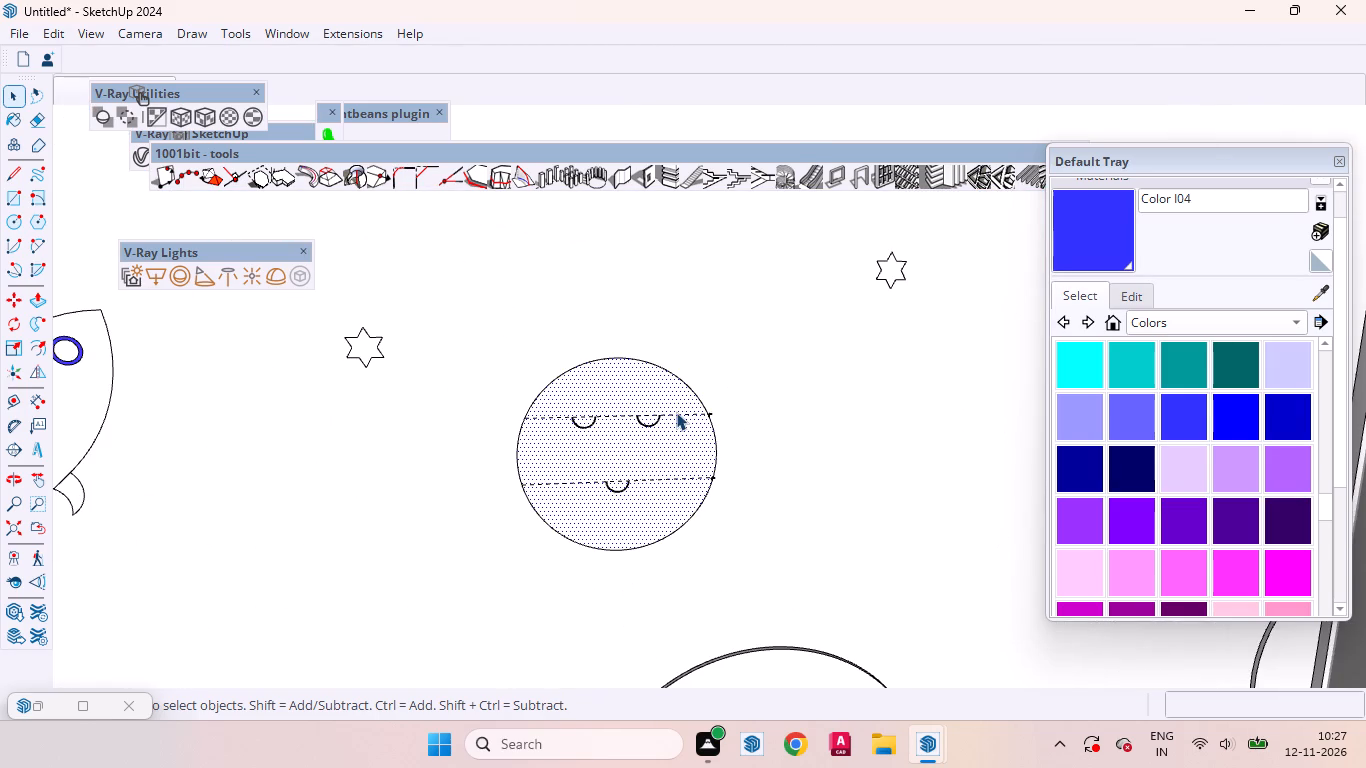
click(679, 418)
scroll(685, 414, up, 11)
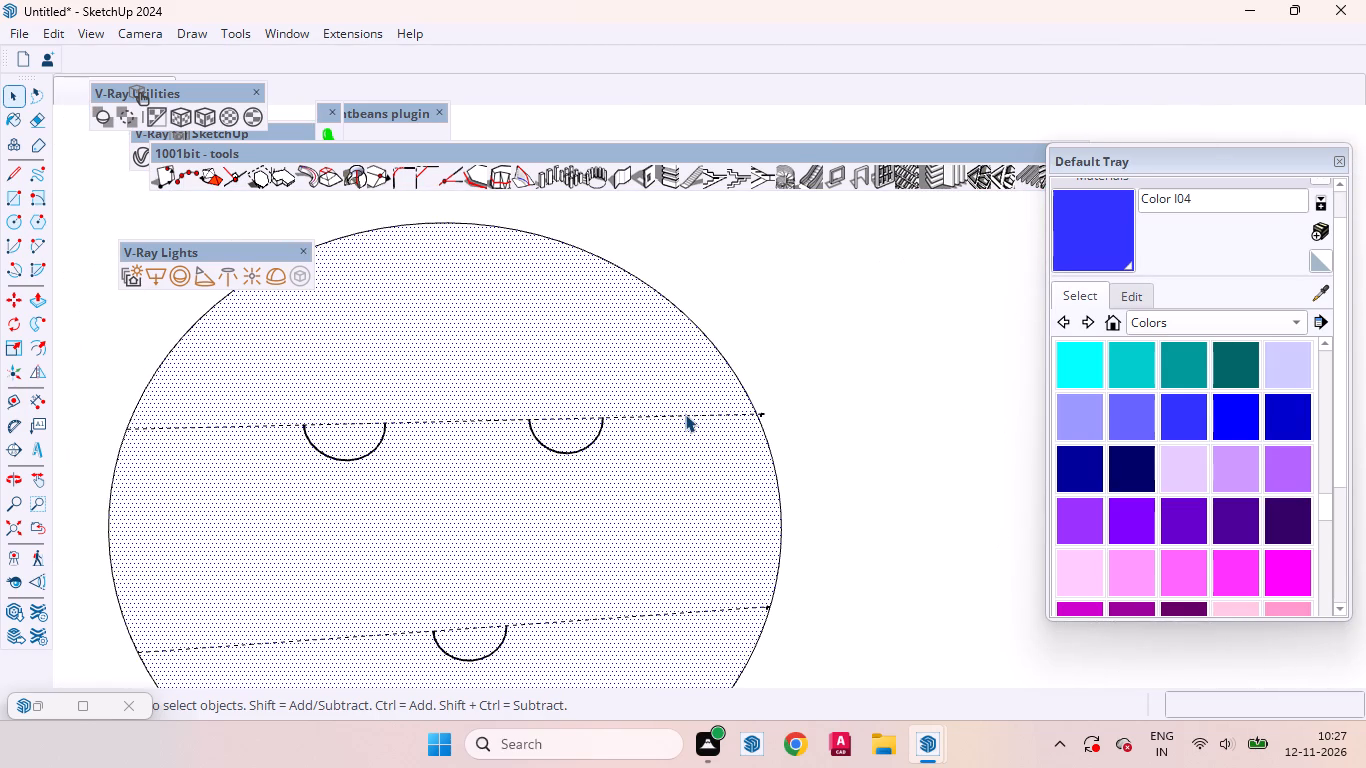
click(685, 414)
click(762, 413)
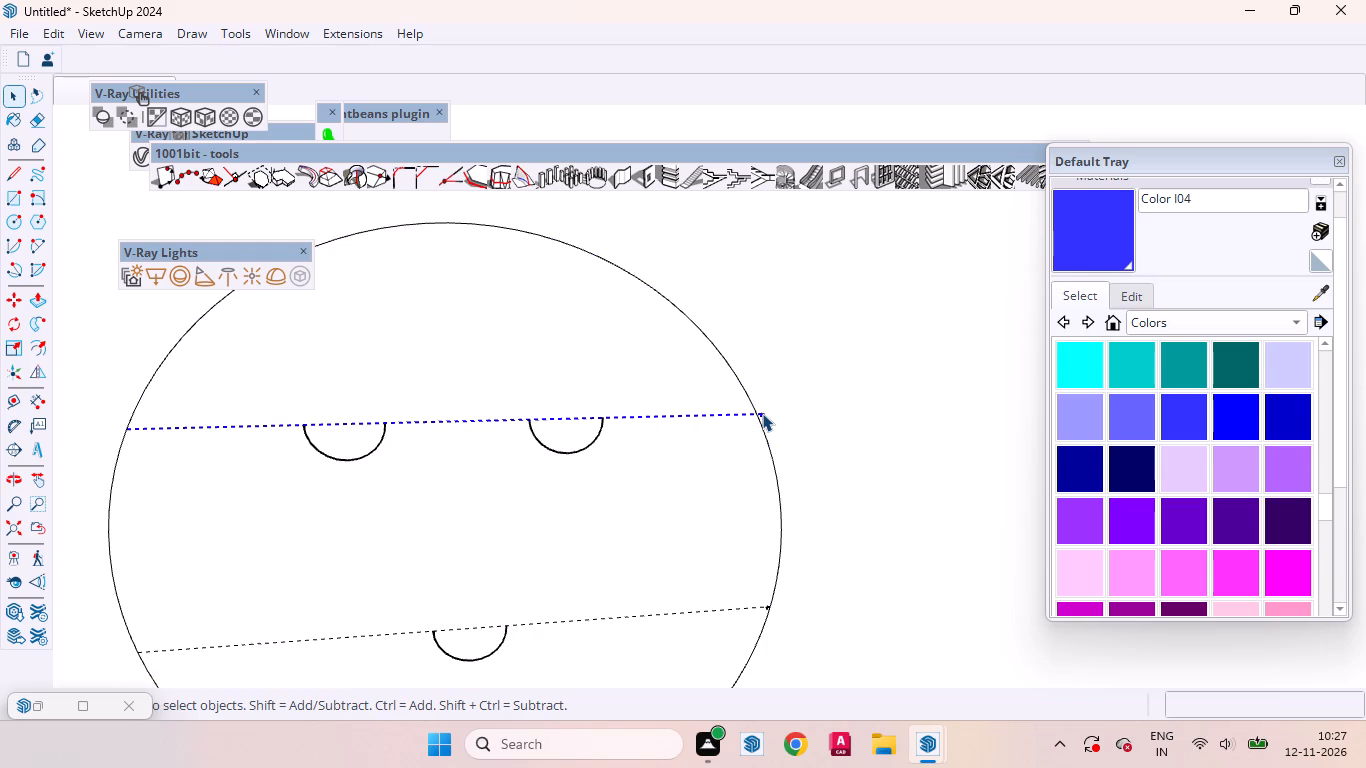
key(Delete)
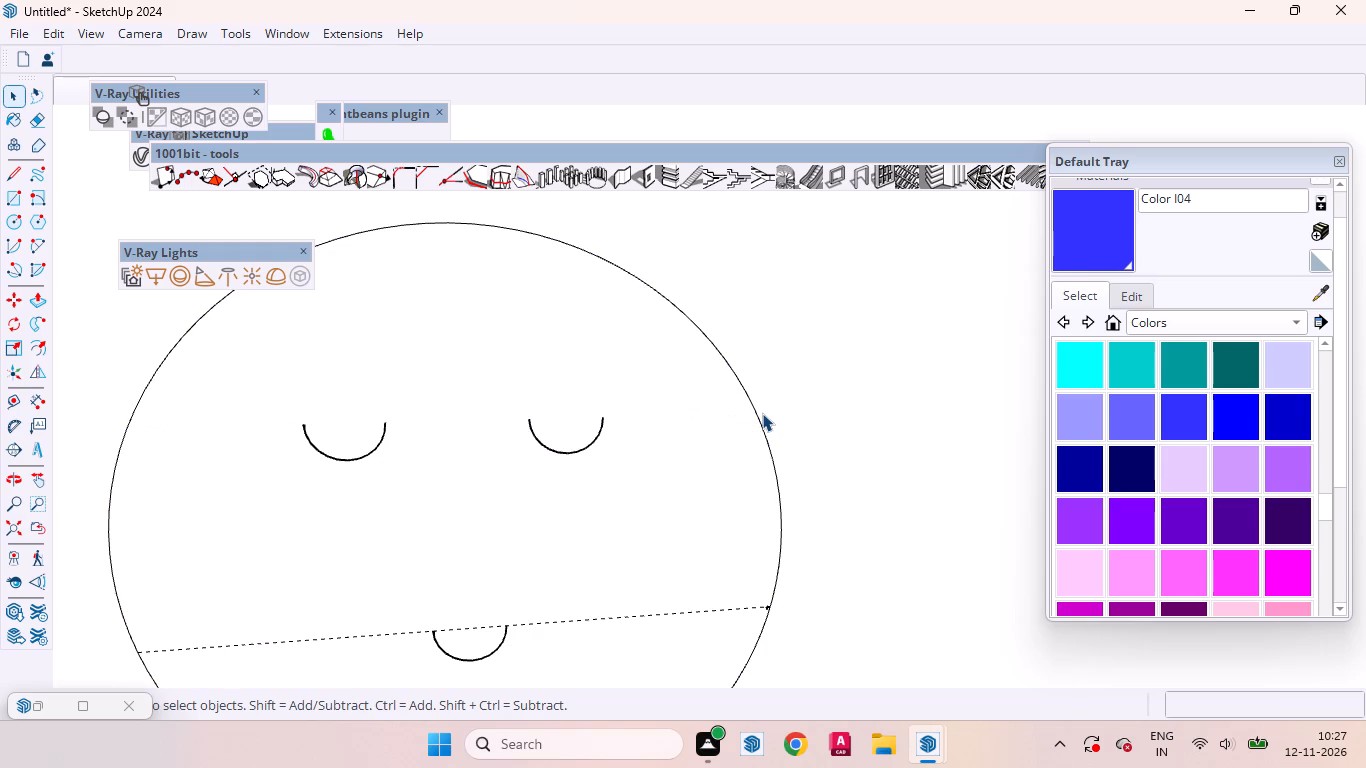
click(769, 607)
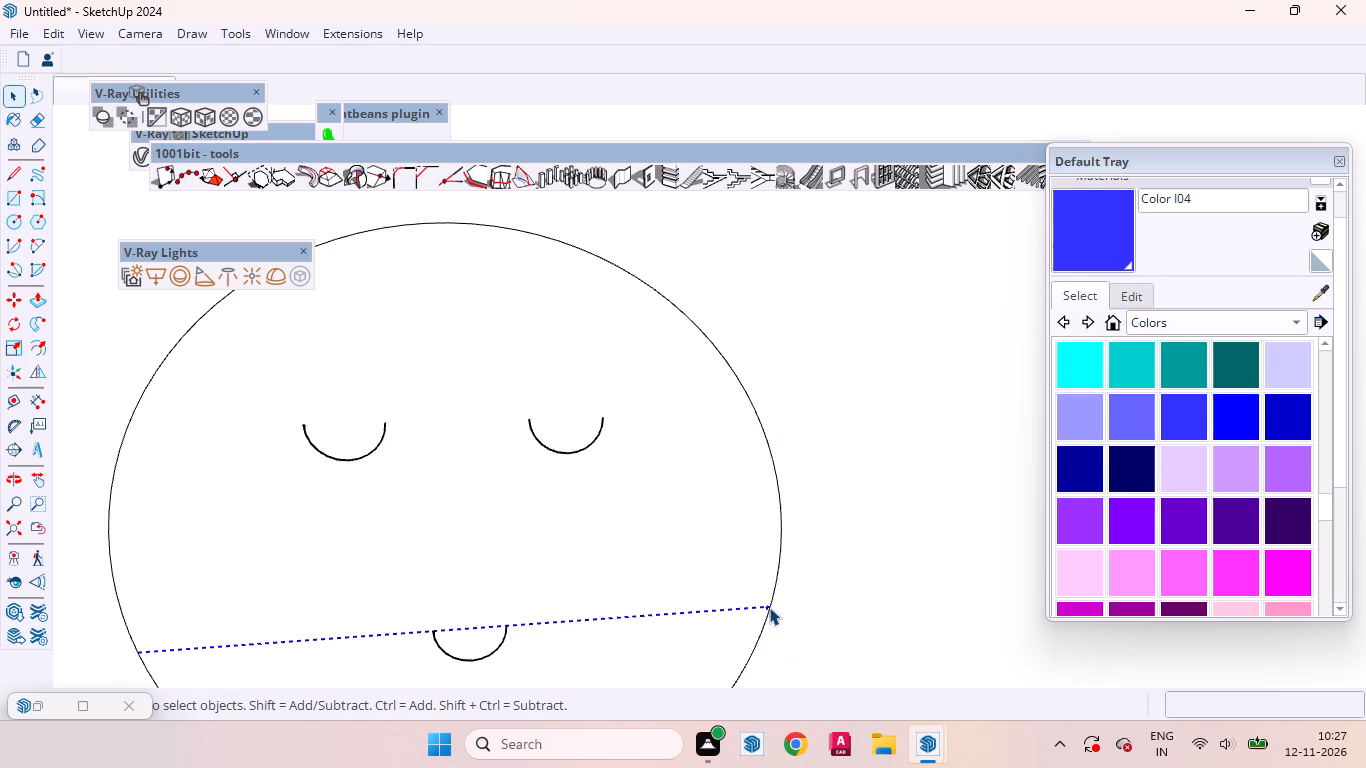
key(Delete)
Examine the moon's face up close and within the whole decorated wall panel.
scroll(679, 573, down, 10)
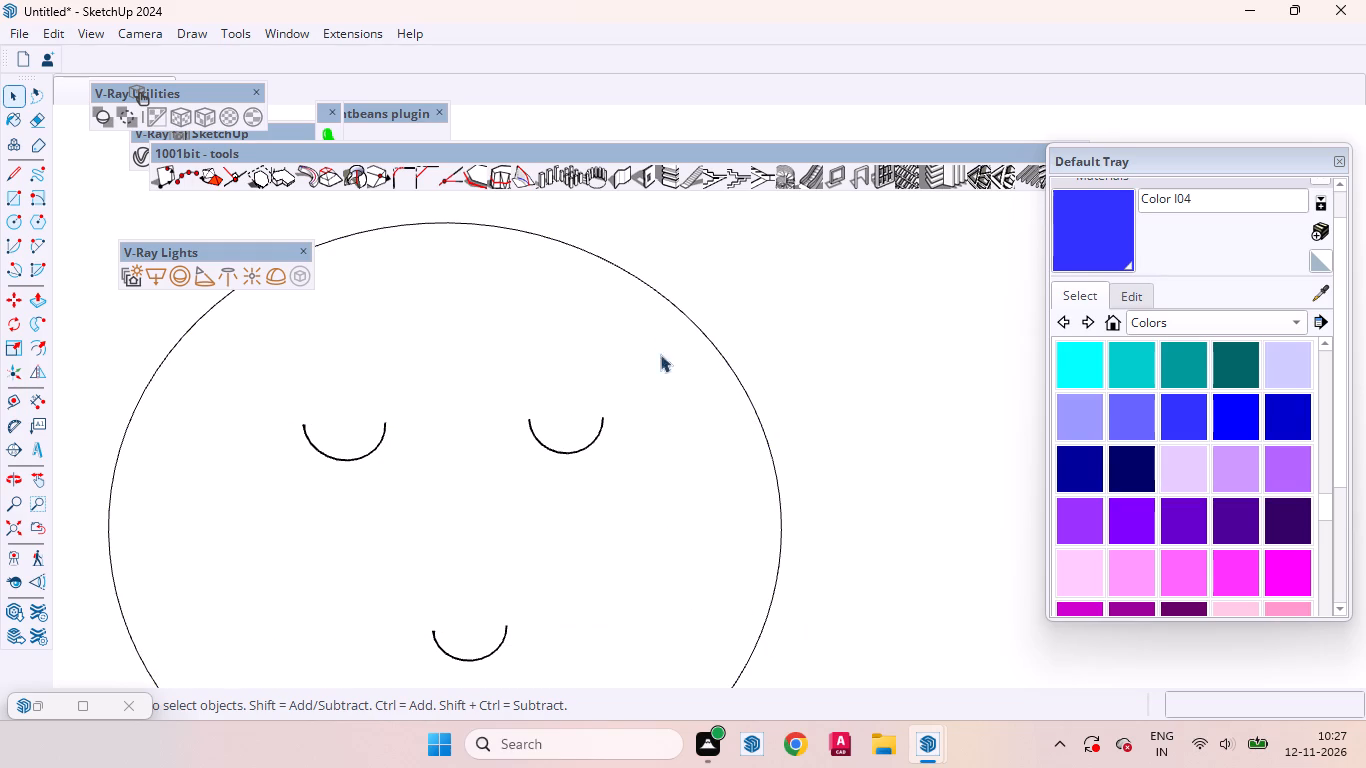
scroll(385, 536, down, 3)
key(space)
scroll(520, 439, down, 3)
scroll(526, 412, up, 1)
click(13, 93)
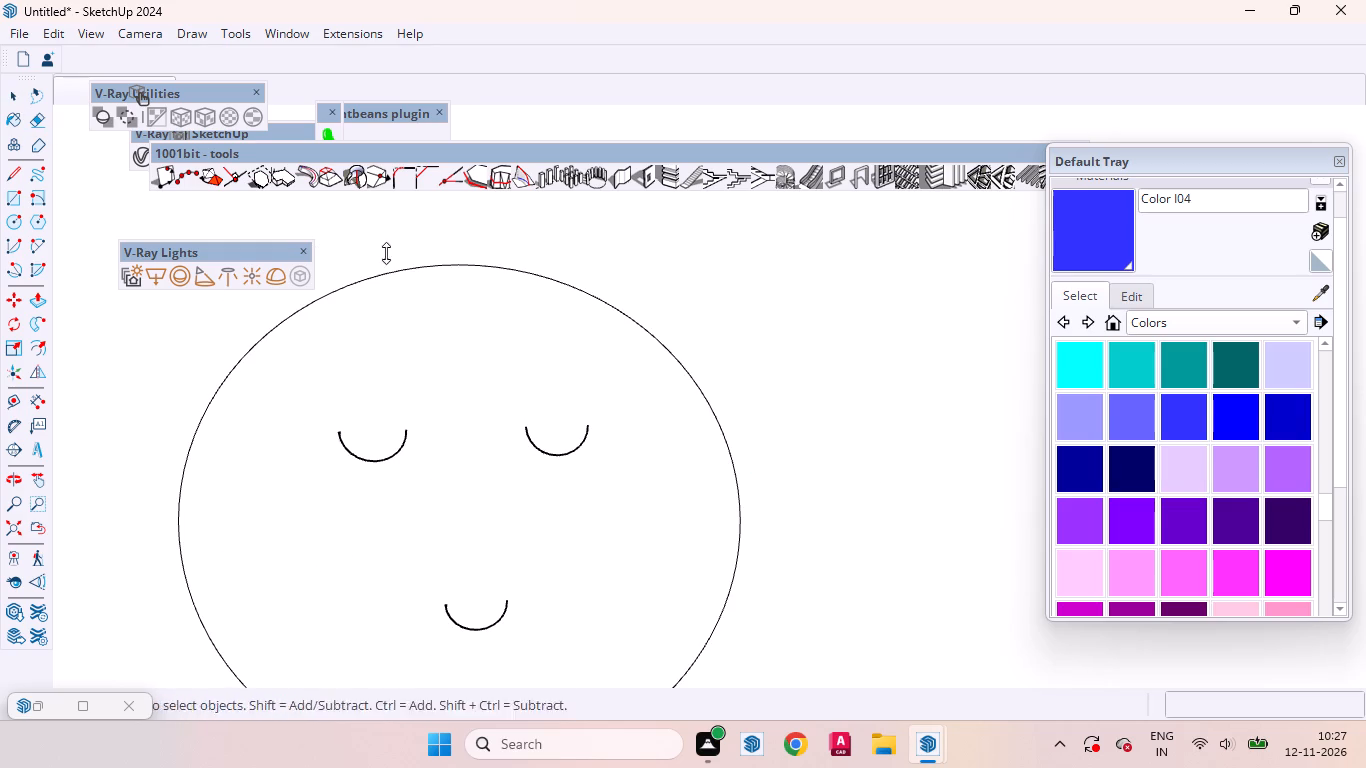
scroll(590, 525, down, 9)
scroll(712, 357, down, 2)
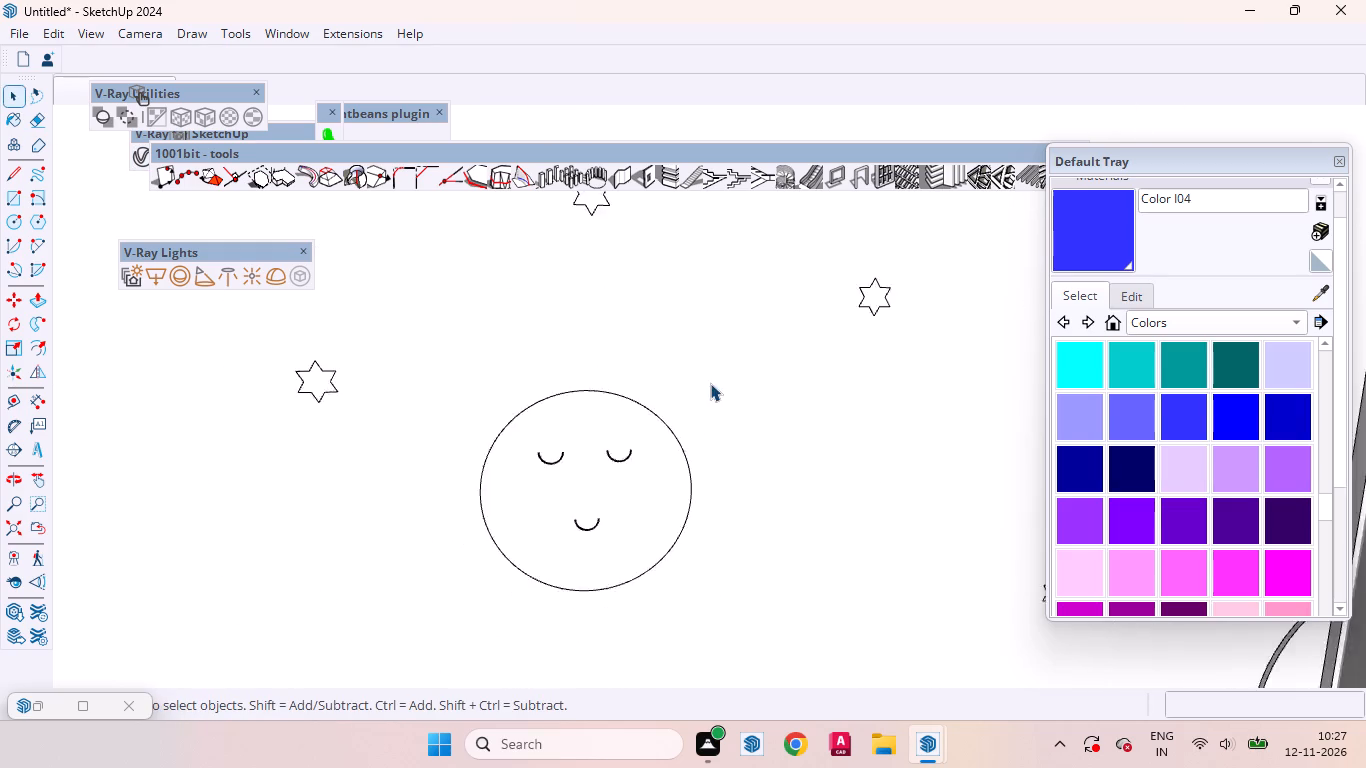
scroll(710, 383, down, 17)
middle_drag(609, 515, 861, 569)
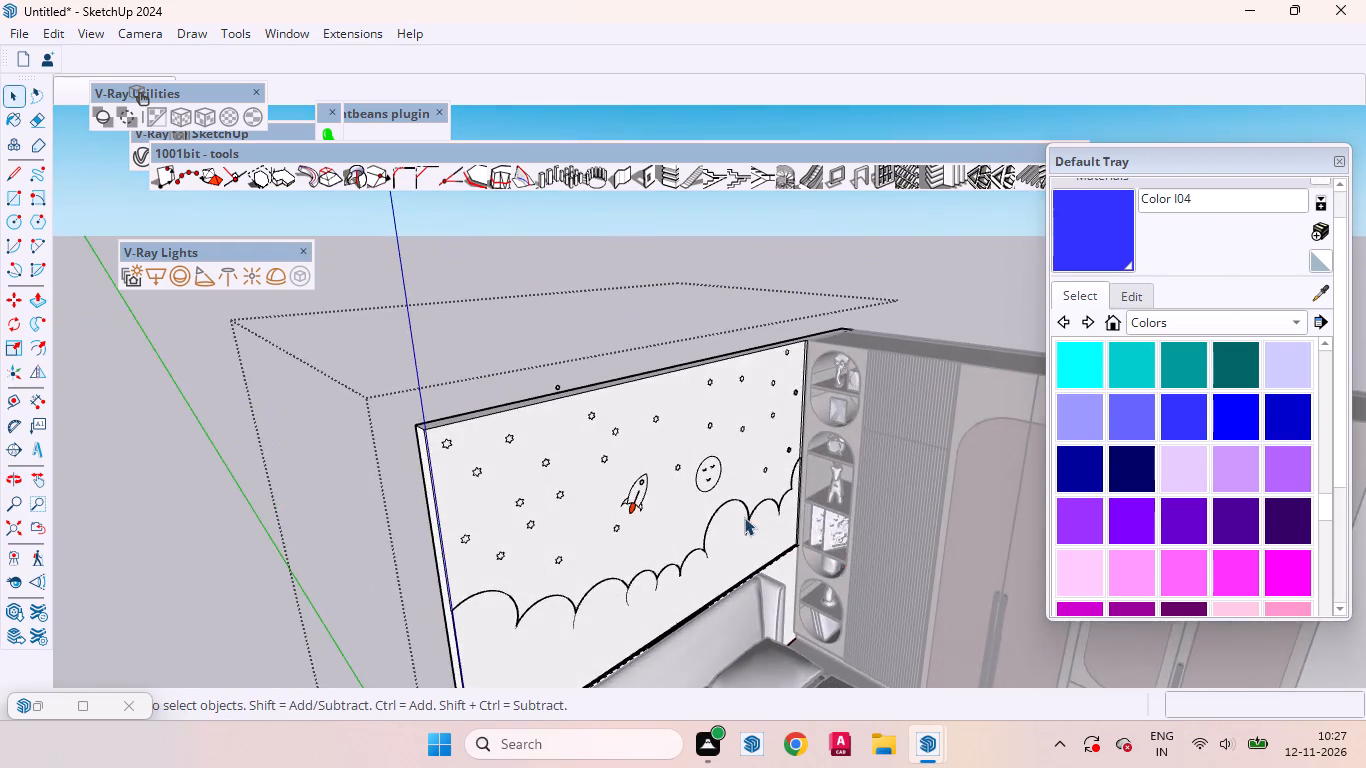
scroll(731, 516, up, 15)
middle_drag(699, 458, 557, 471)
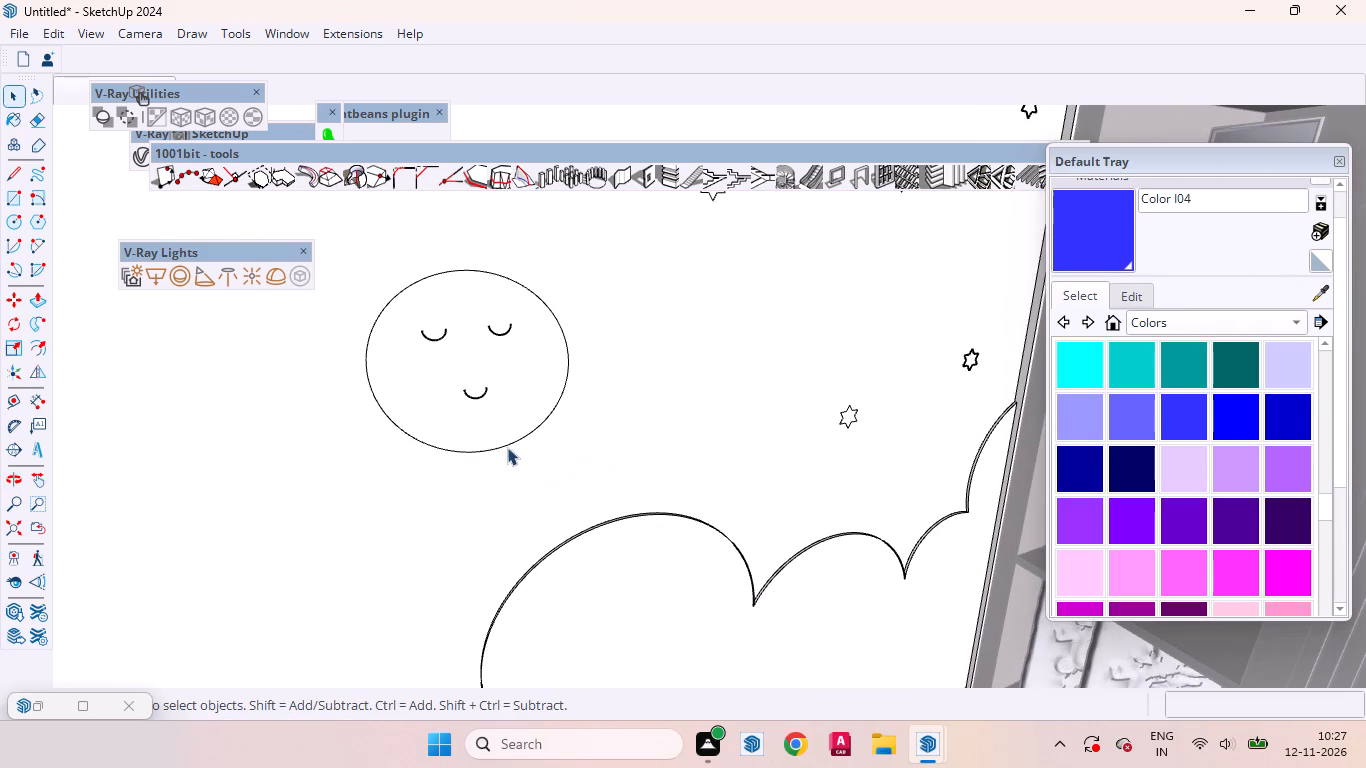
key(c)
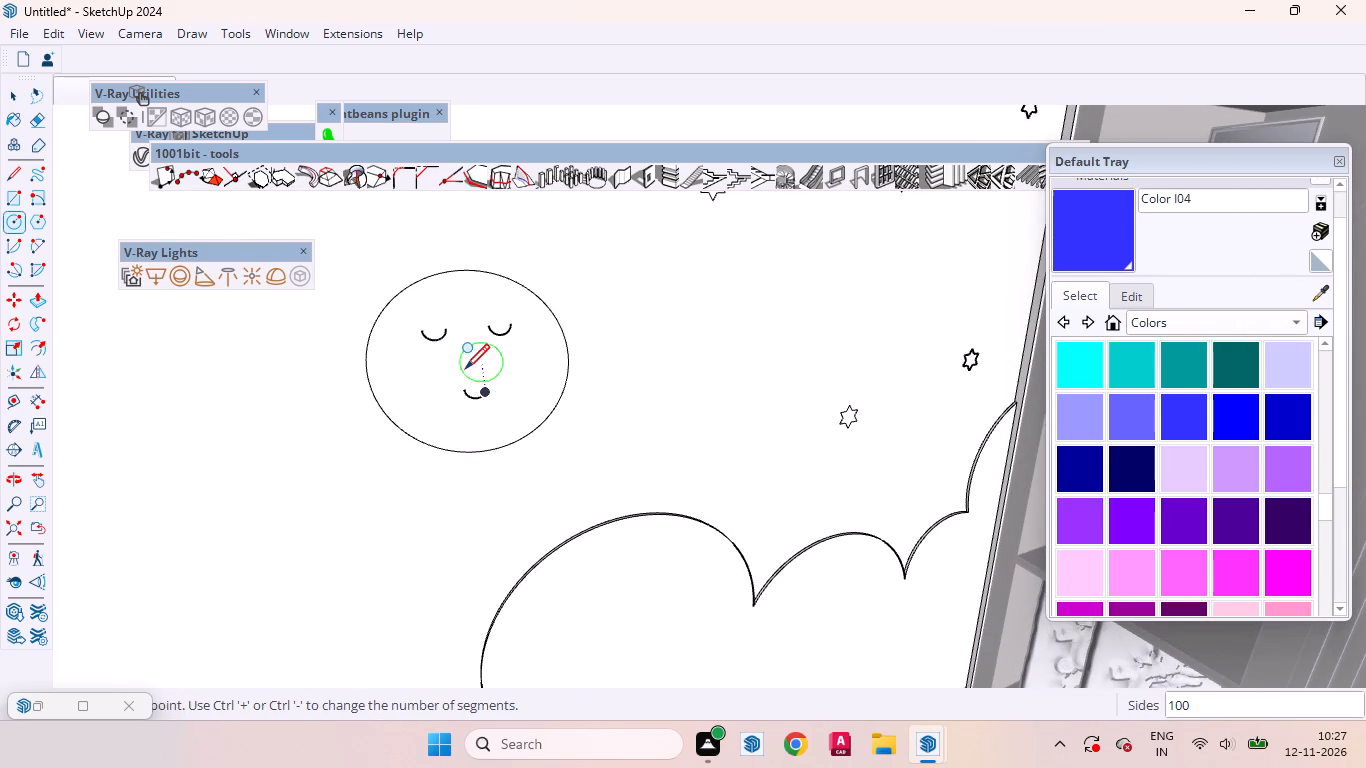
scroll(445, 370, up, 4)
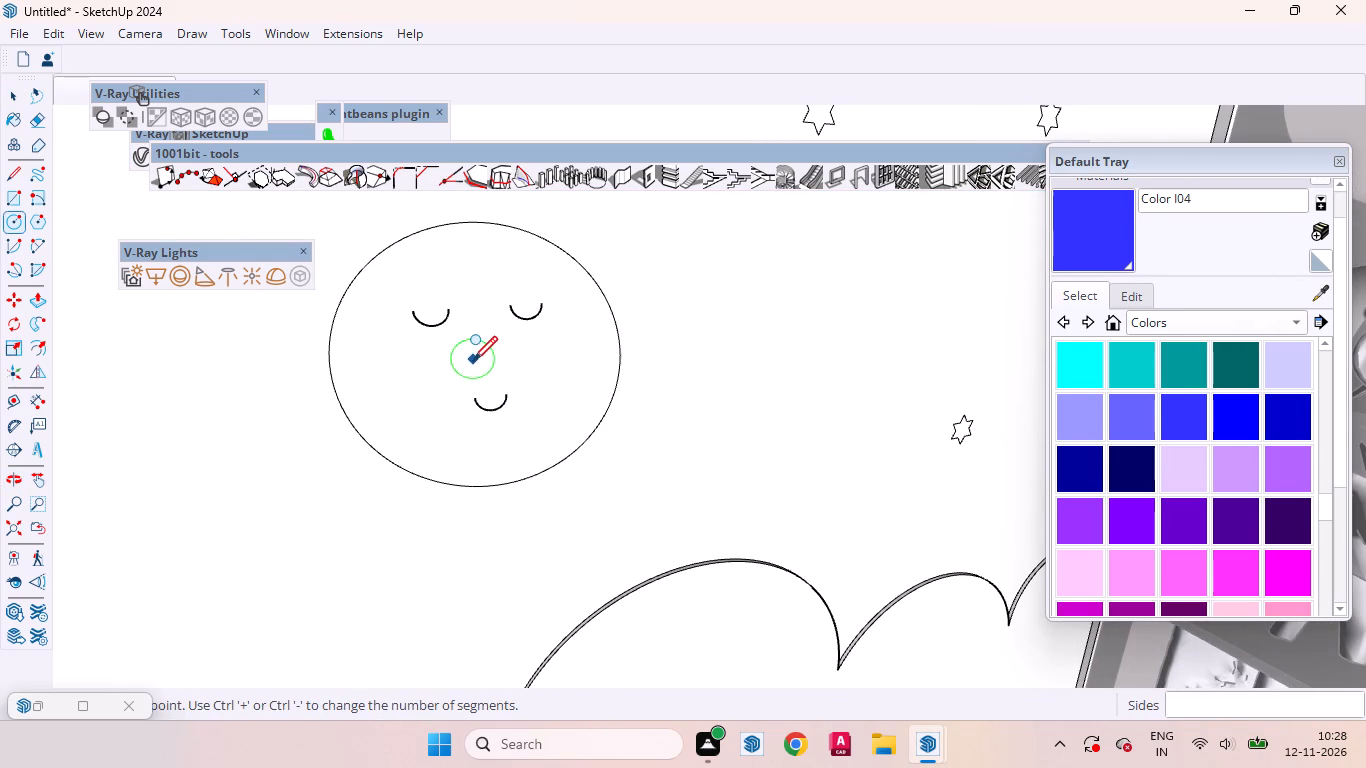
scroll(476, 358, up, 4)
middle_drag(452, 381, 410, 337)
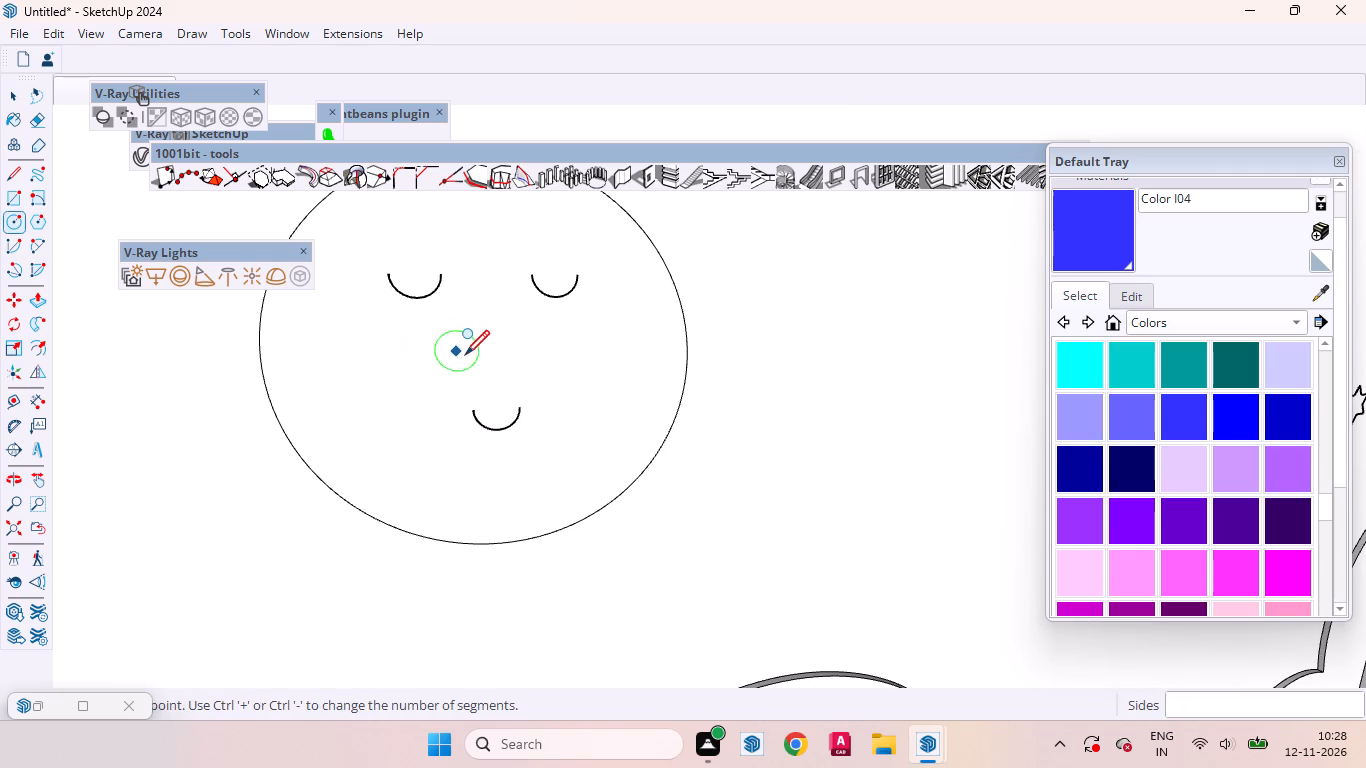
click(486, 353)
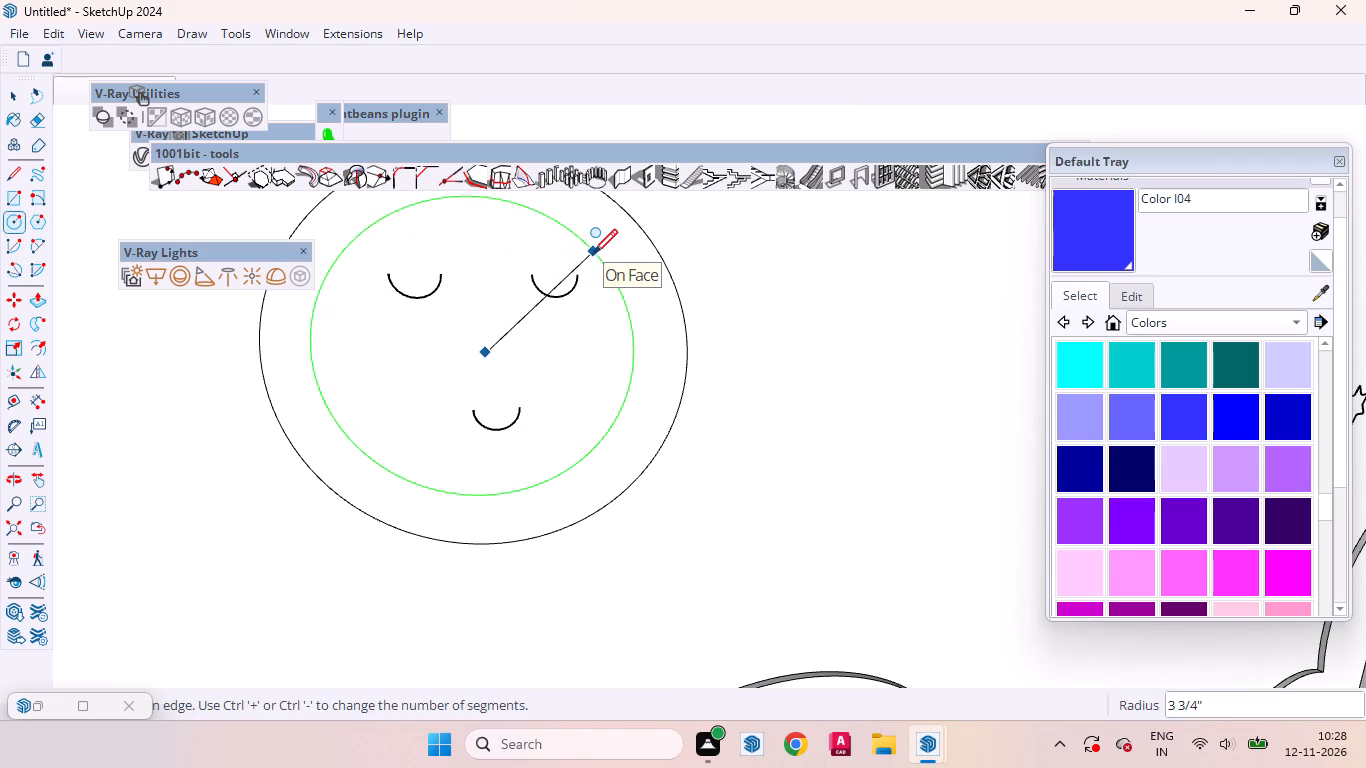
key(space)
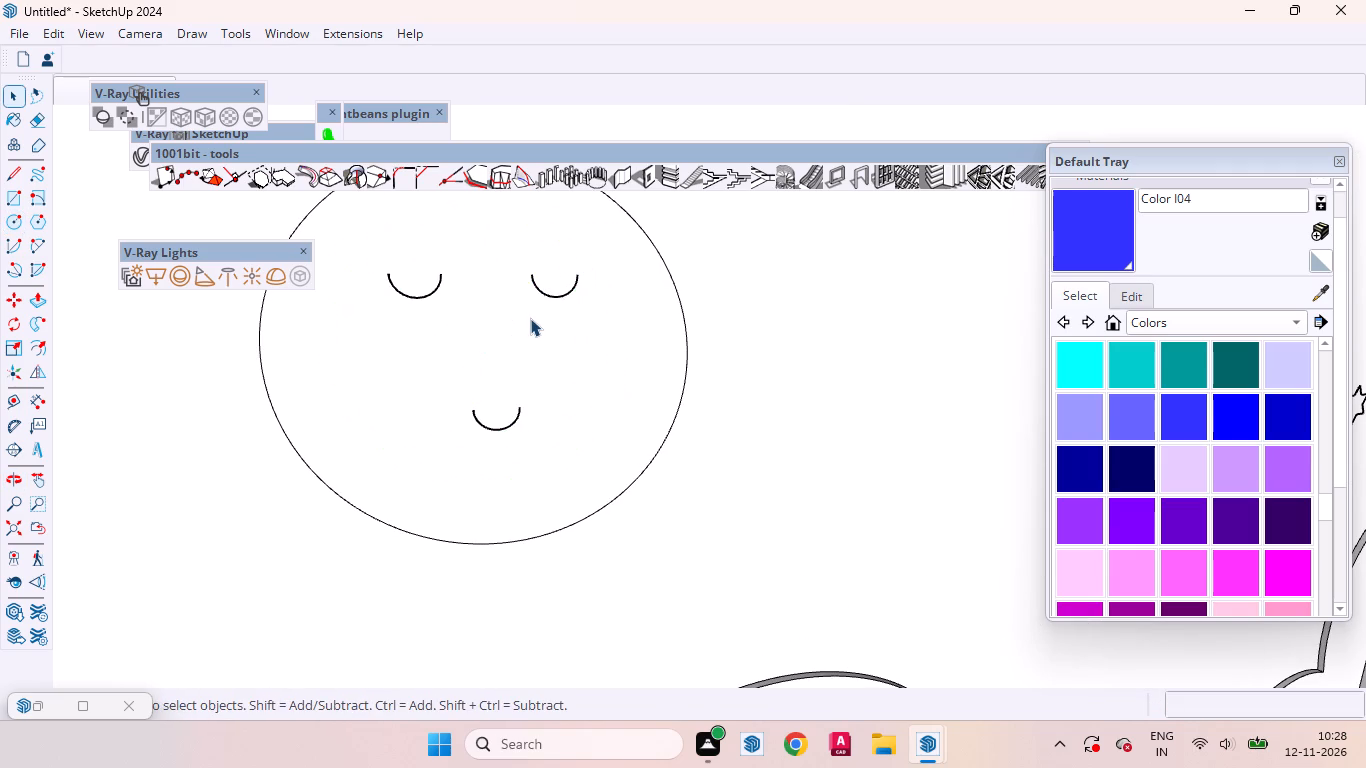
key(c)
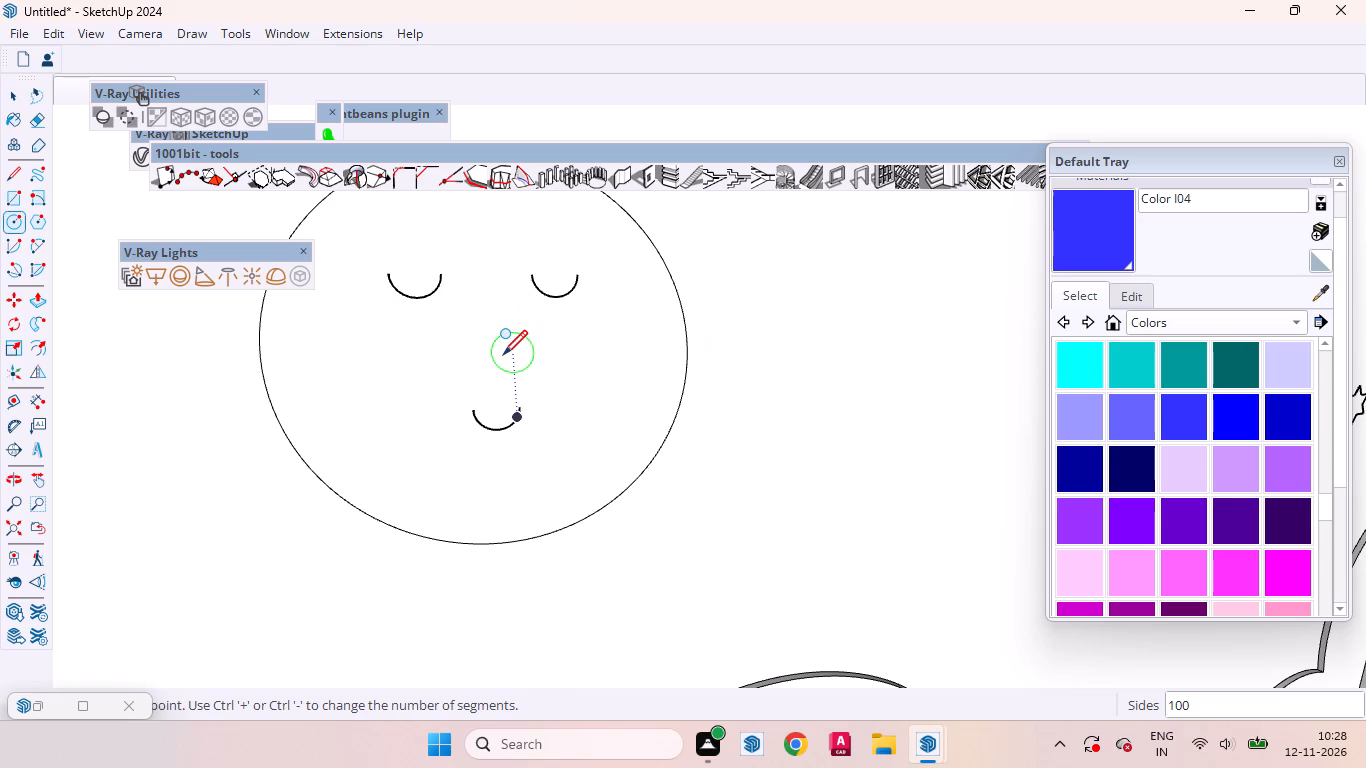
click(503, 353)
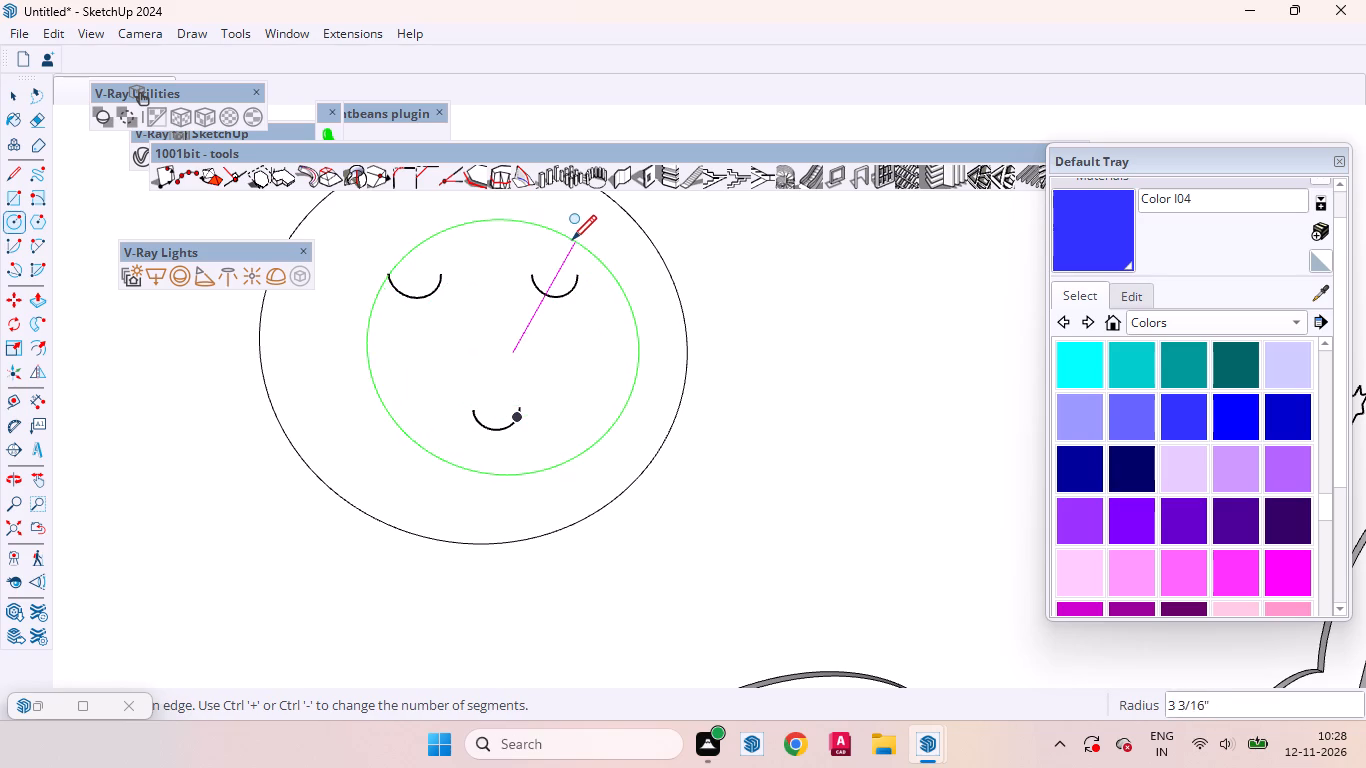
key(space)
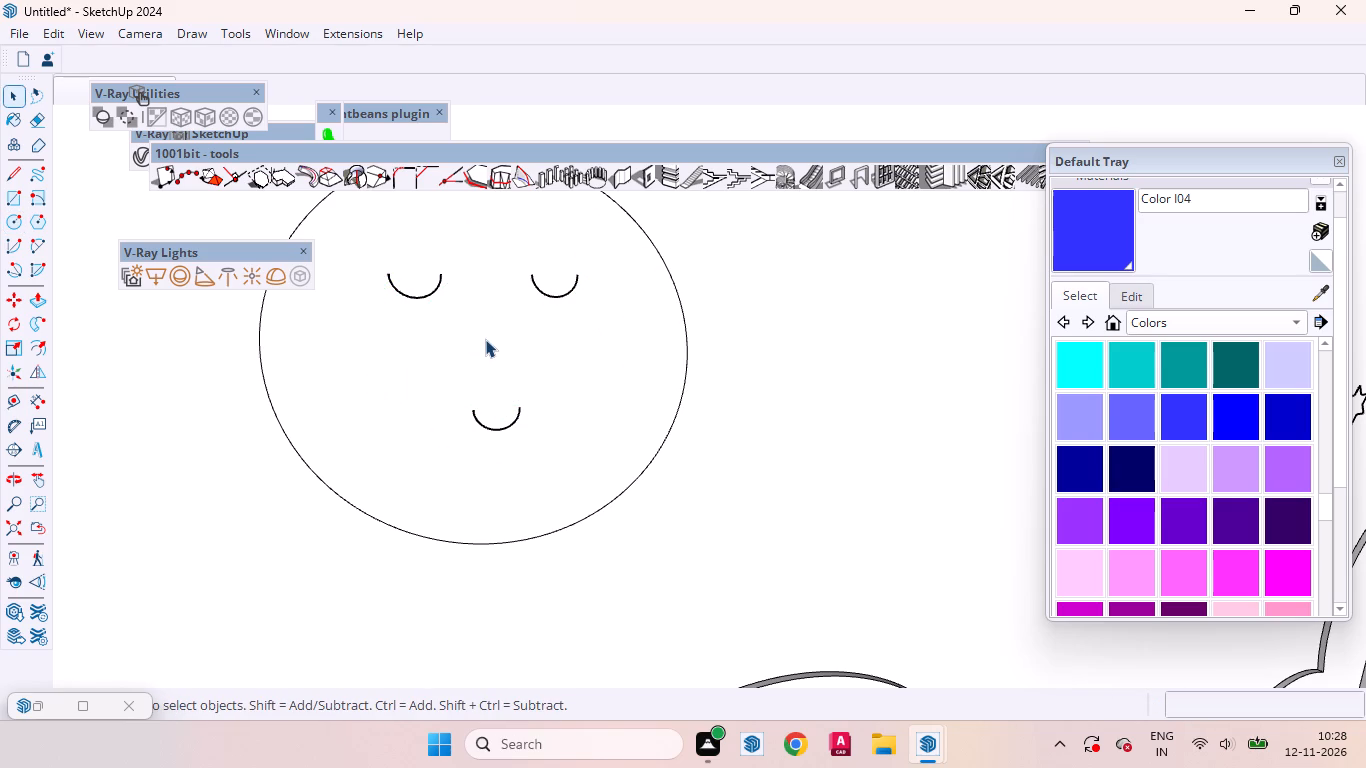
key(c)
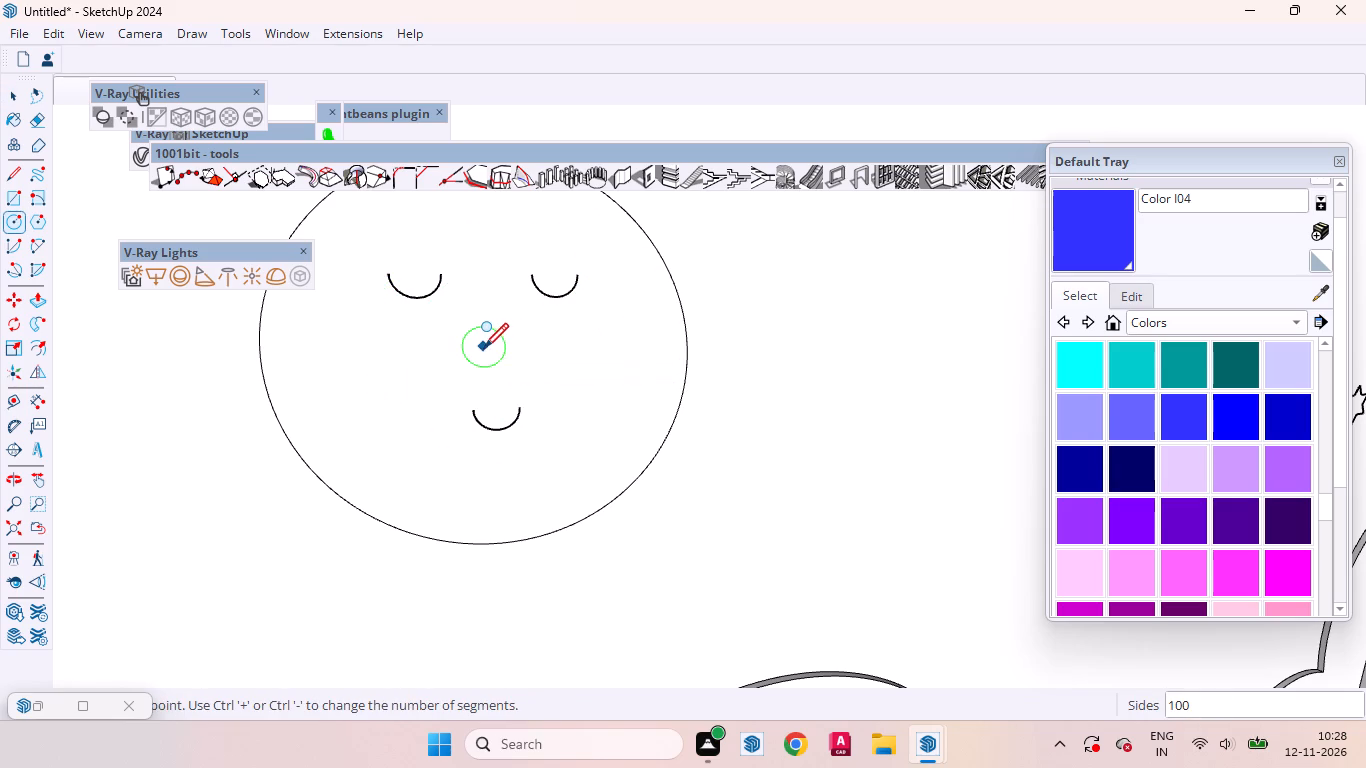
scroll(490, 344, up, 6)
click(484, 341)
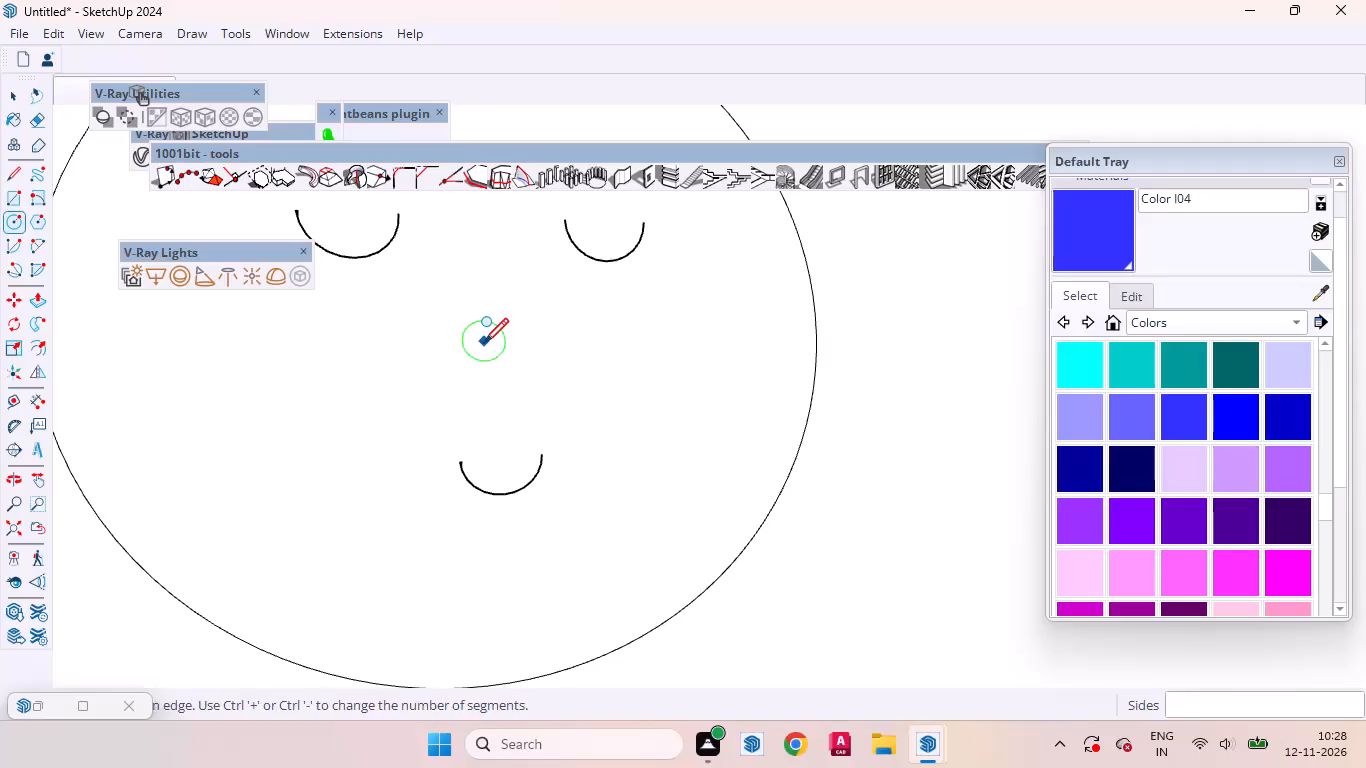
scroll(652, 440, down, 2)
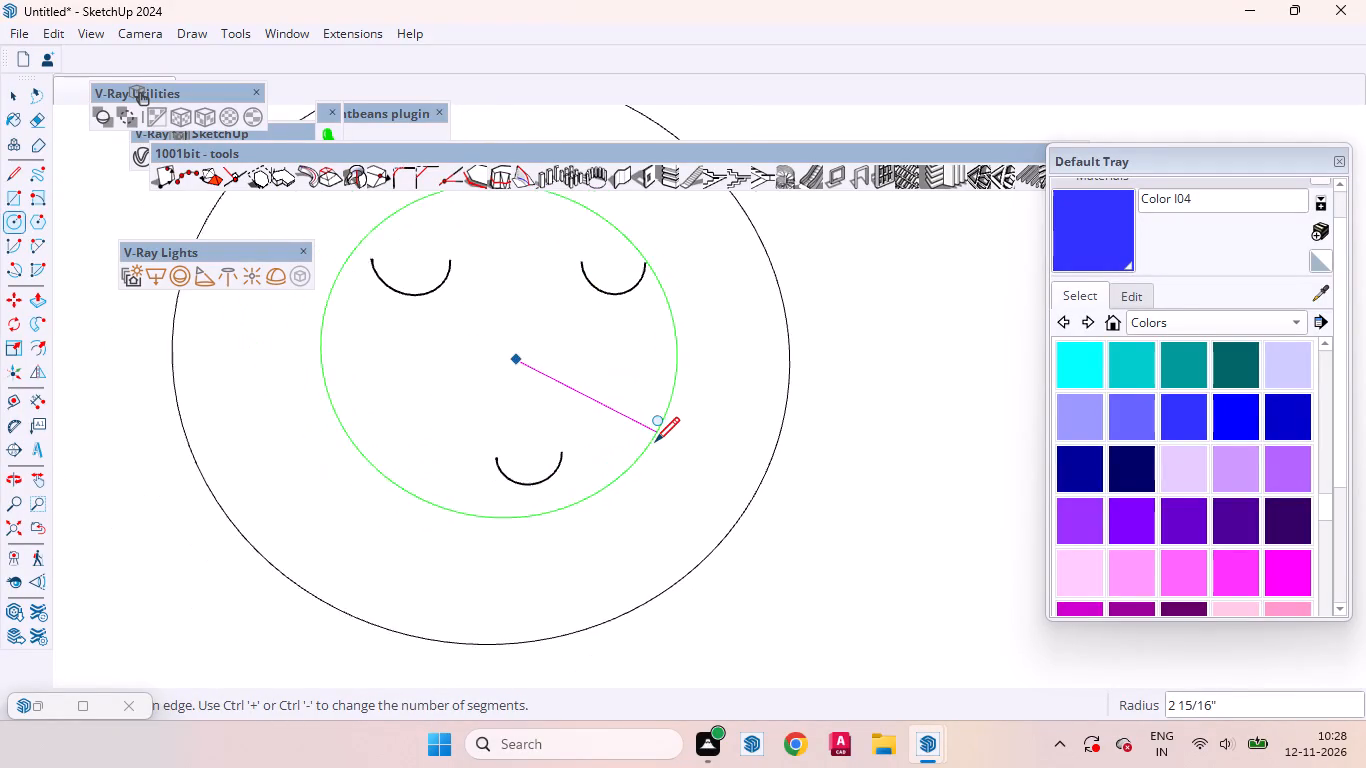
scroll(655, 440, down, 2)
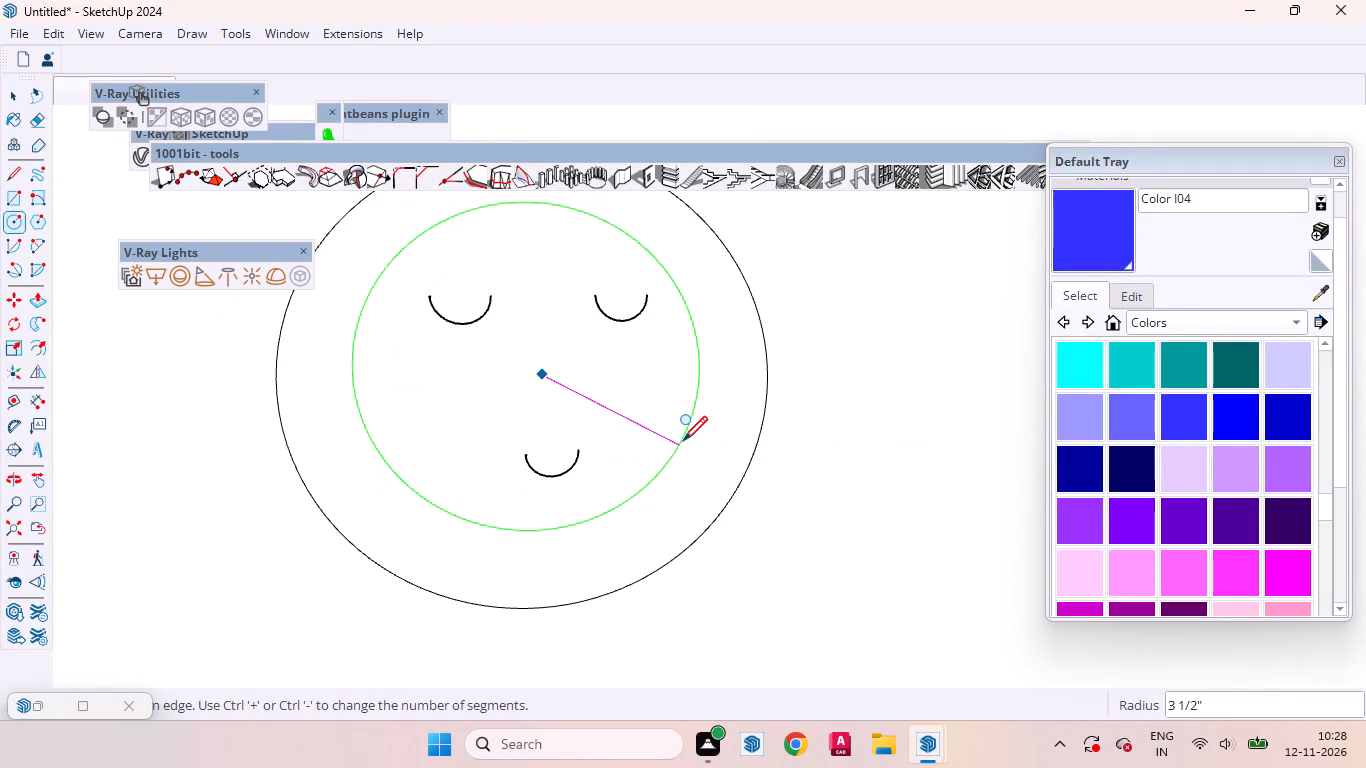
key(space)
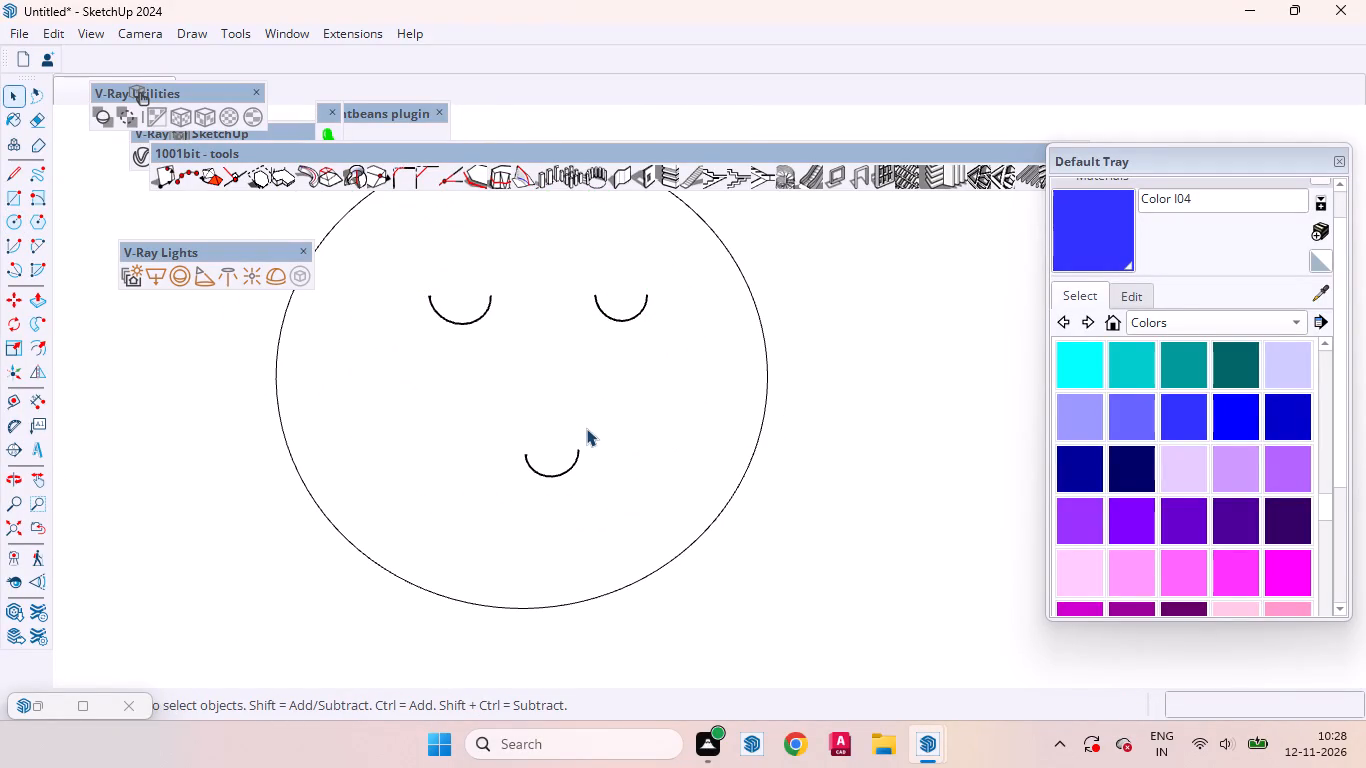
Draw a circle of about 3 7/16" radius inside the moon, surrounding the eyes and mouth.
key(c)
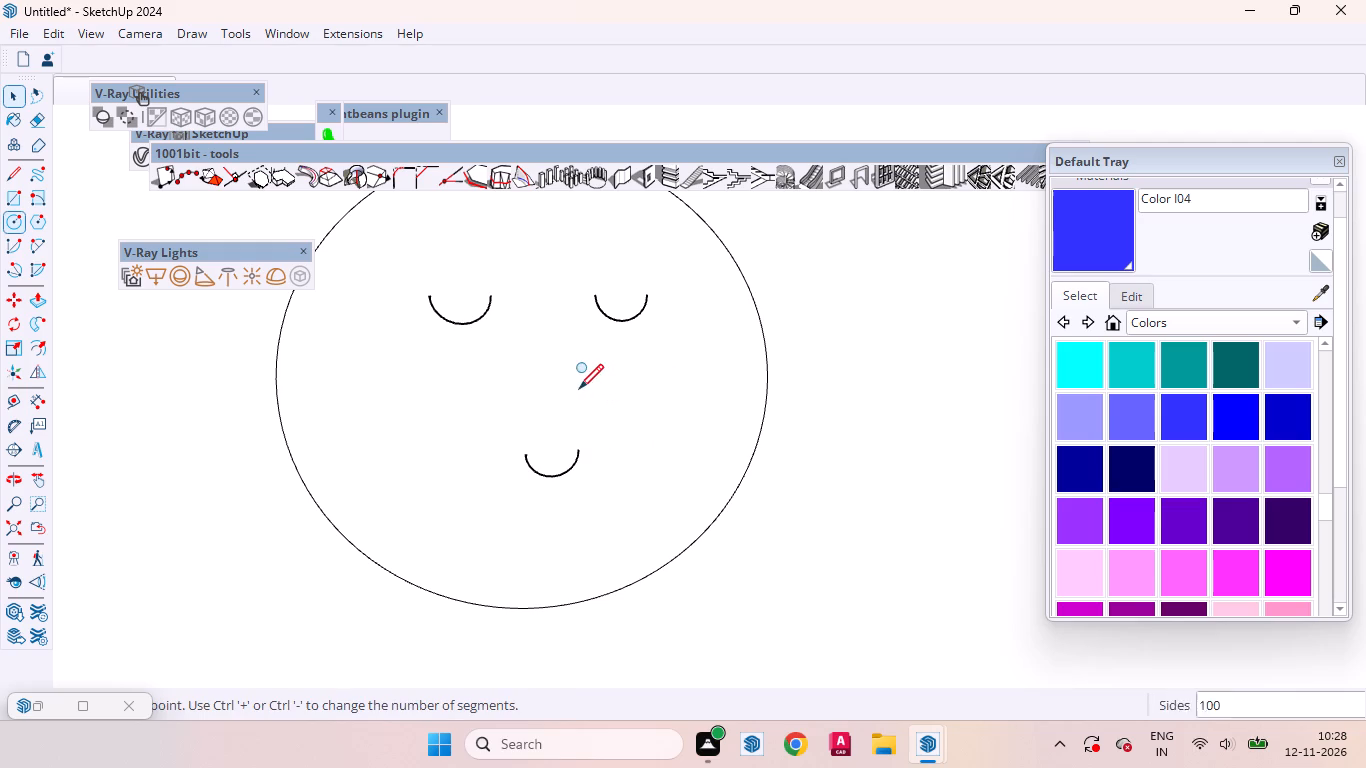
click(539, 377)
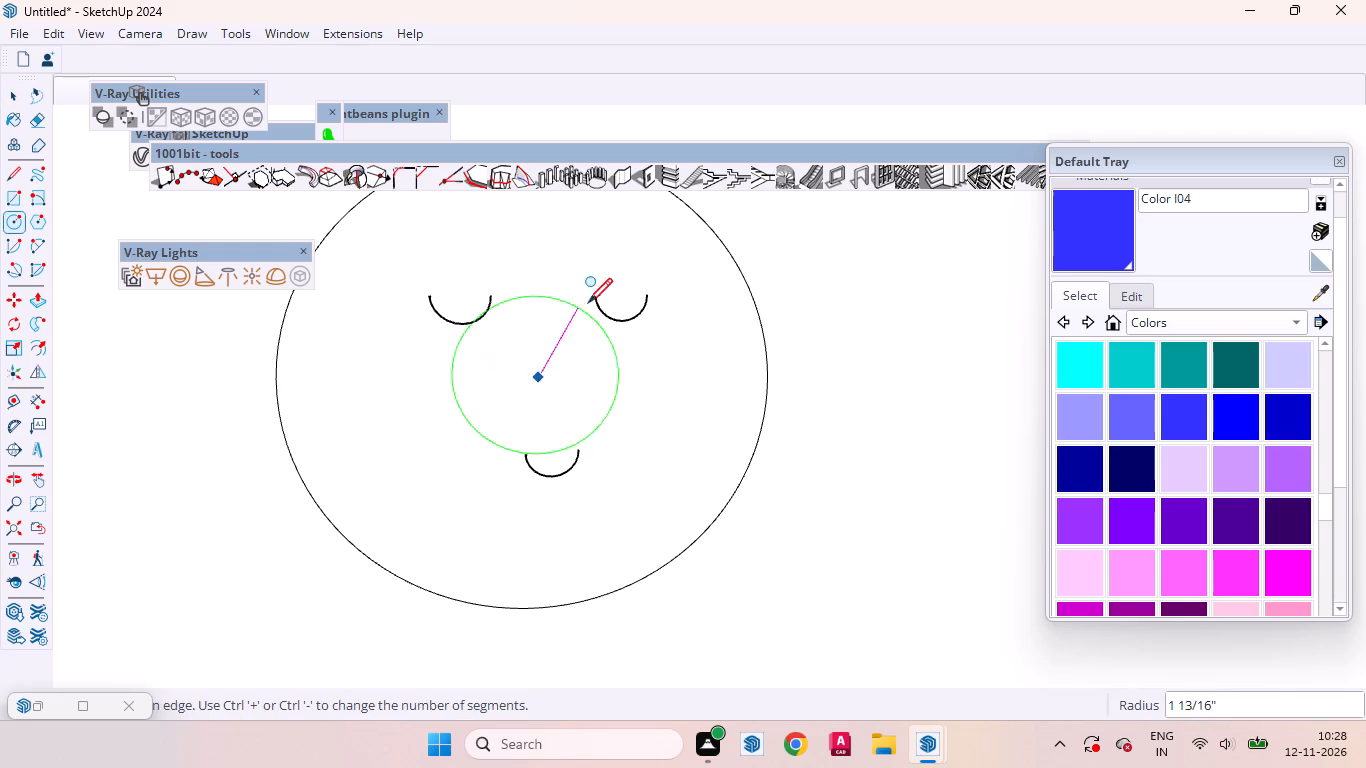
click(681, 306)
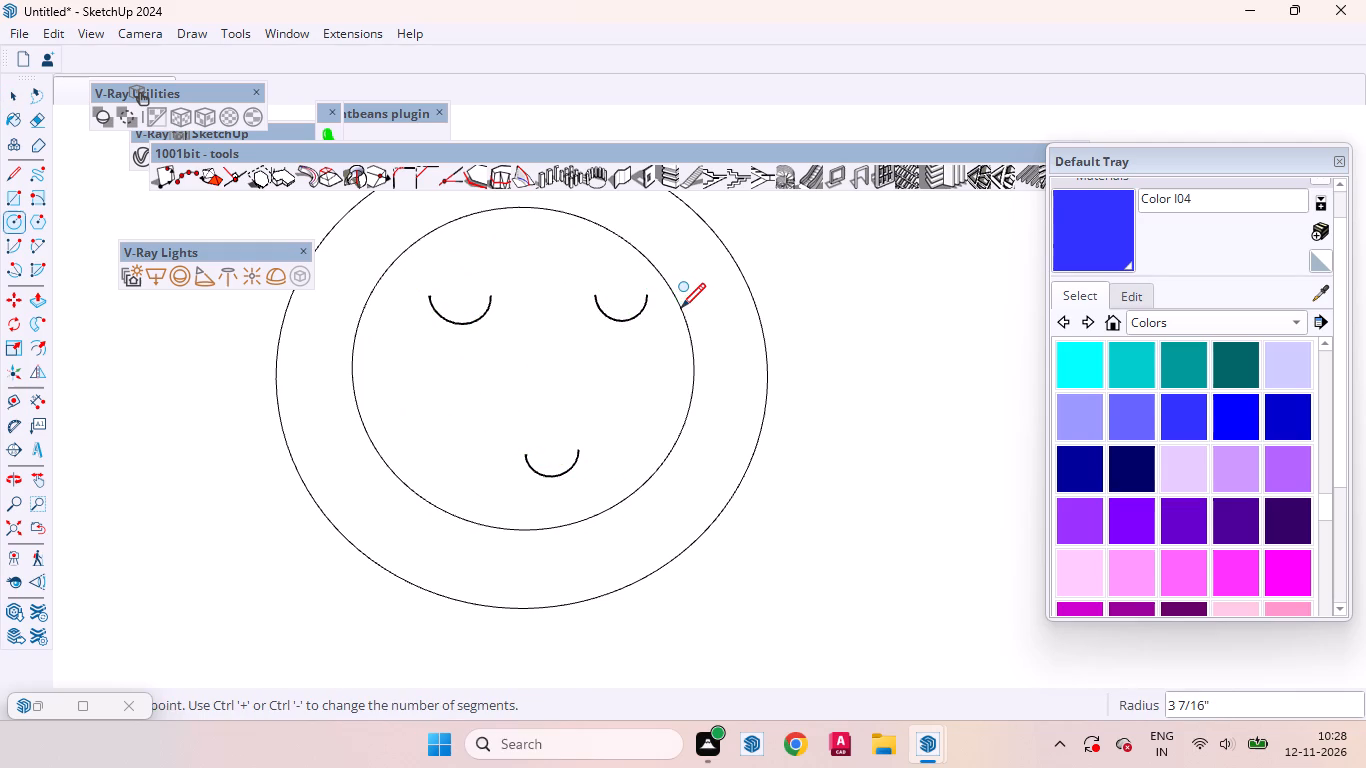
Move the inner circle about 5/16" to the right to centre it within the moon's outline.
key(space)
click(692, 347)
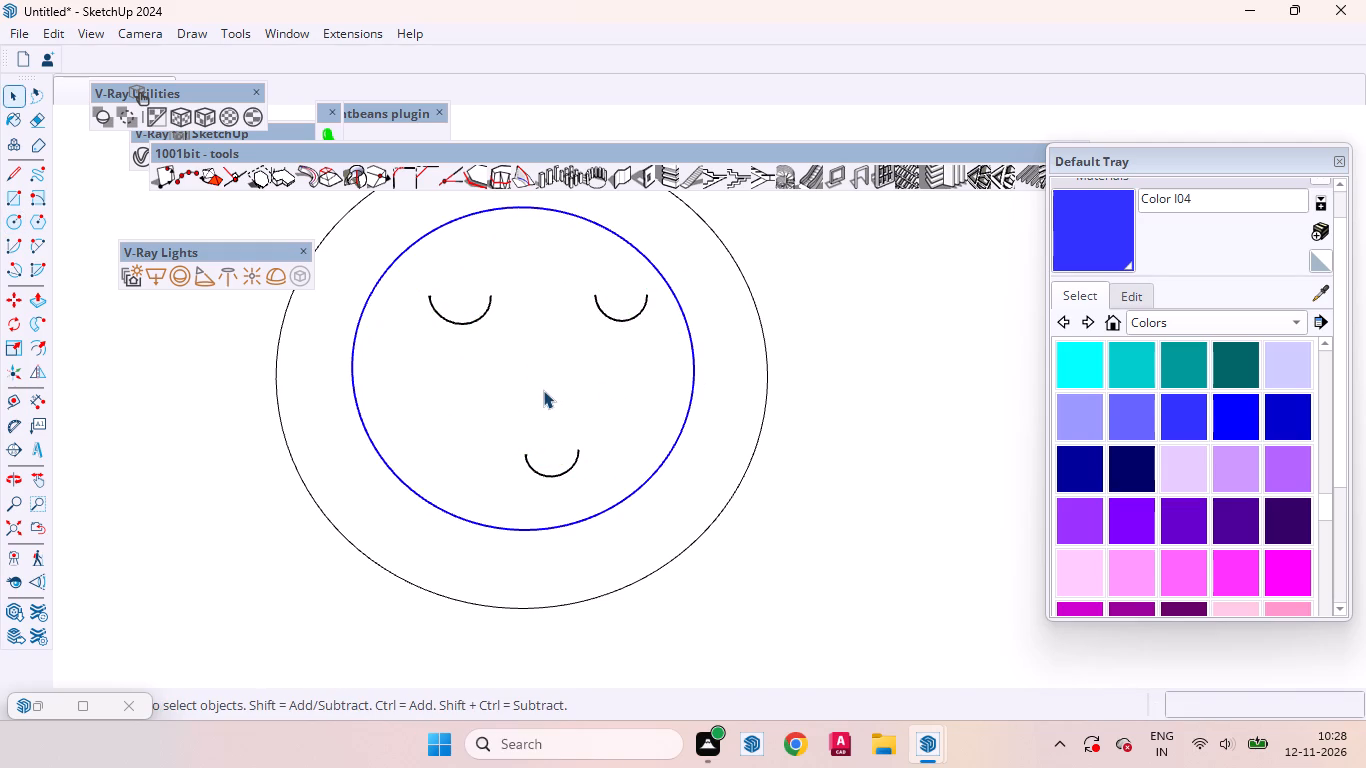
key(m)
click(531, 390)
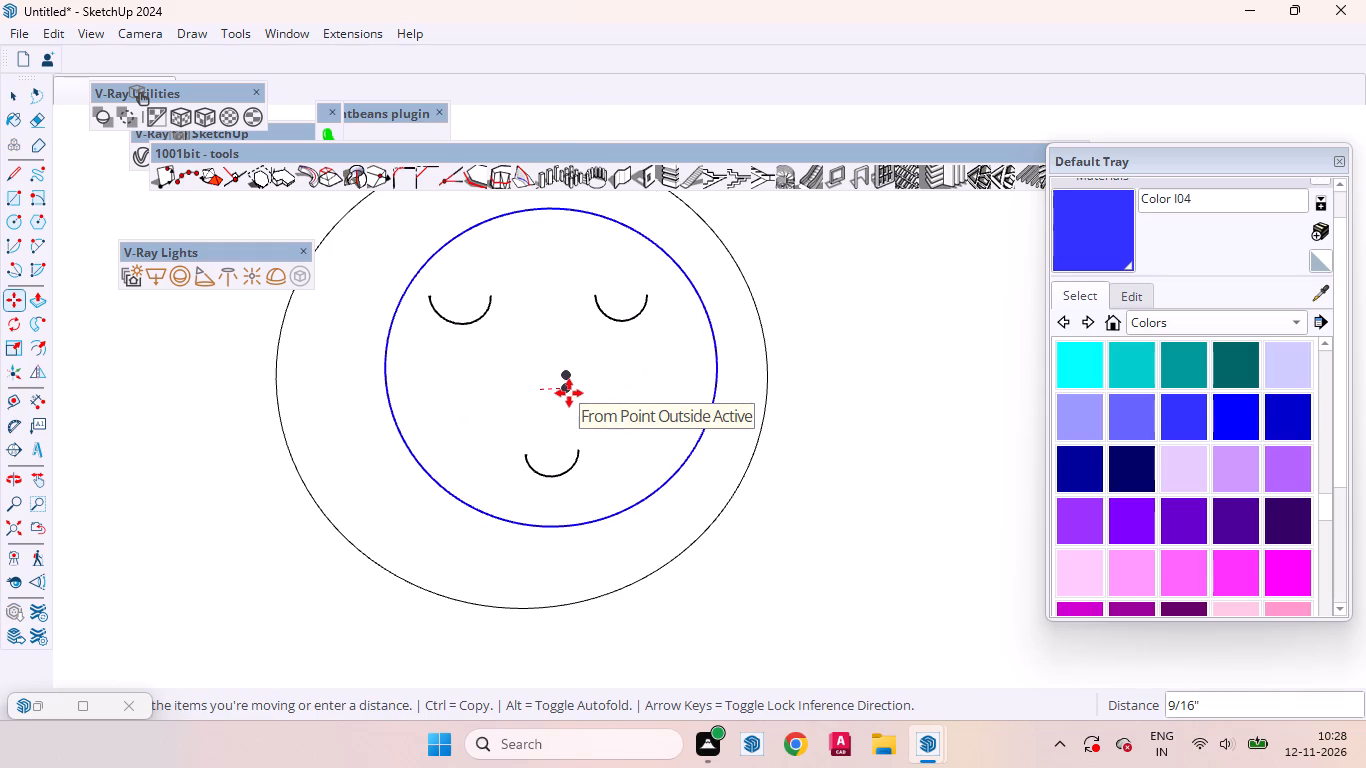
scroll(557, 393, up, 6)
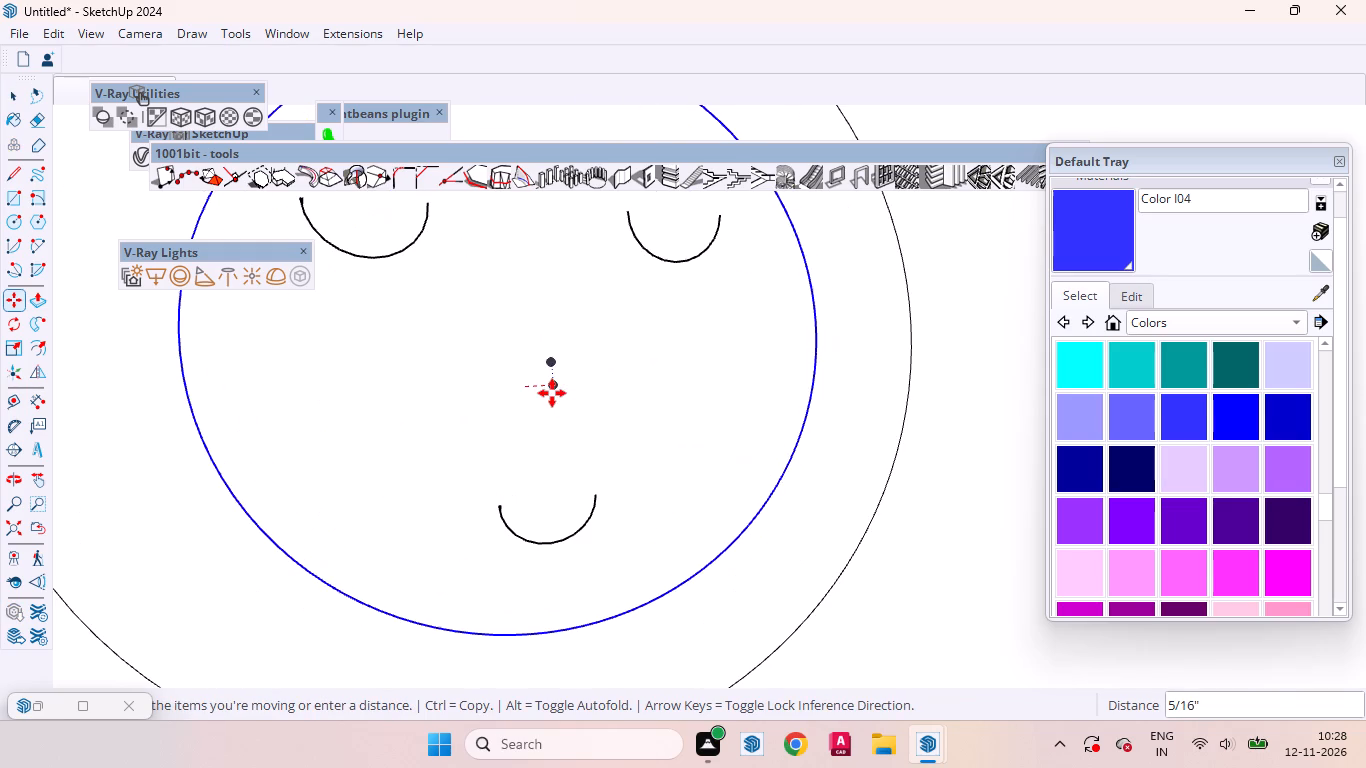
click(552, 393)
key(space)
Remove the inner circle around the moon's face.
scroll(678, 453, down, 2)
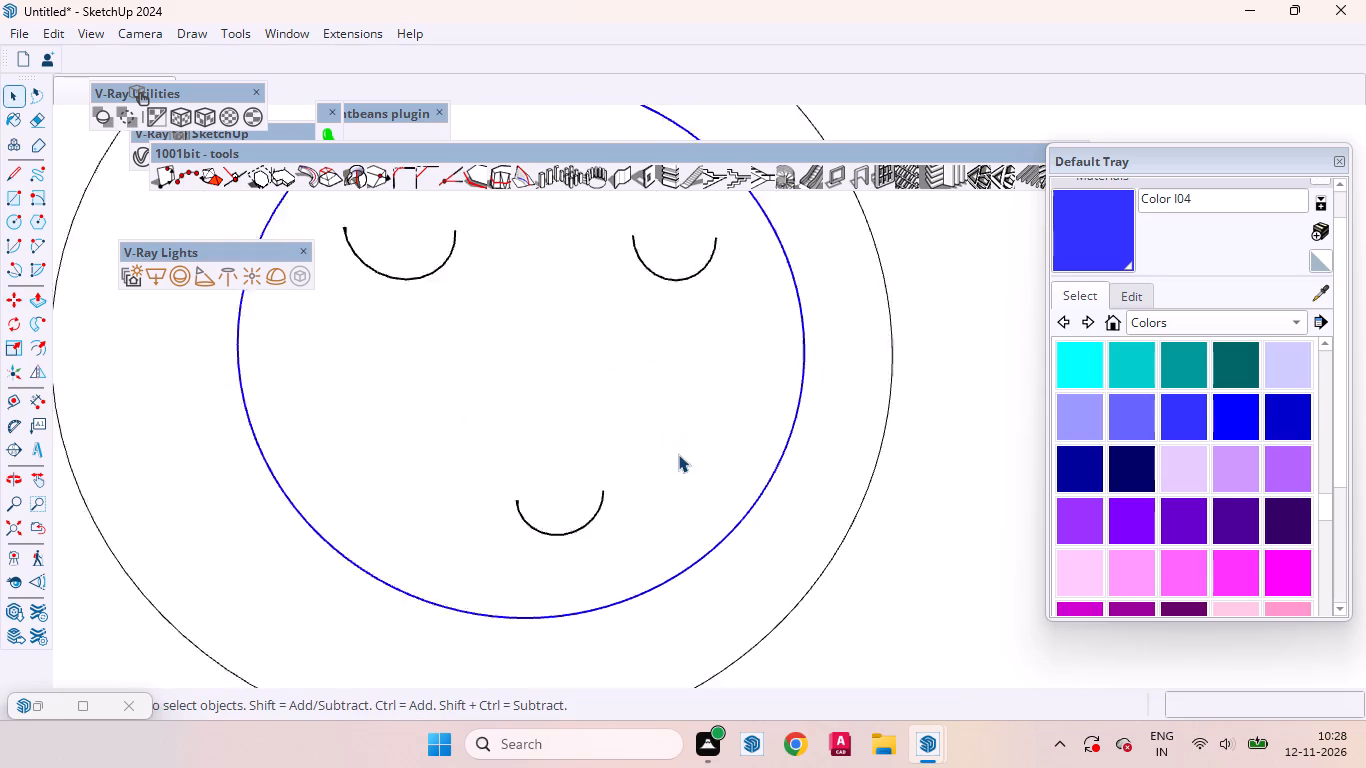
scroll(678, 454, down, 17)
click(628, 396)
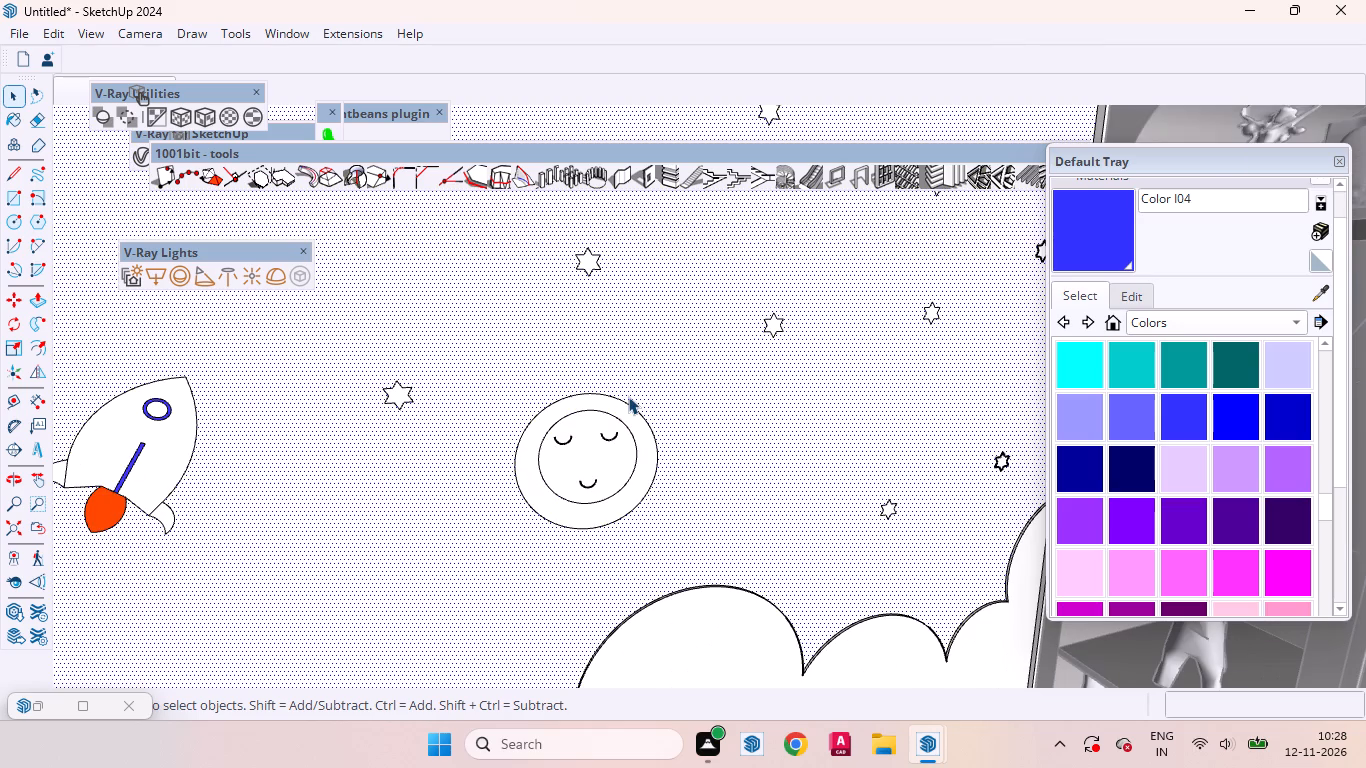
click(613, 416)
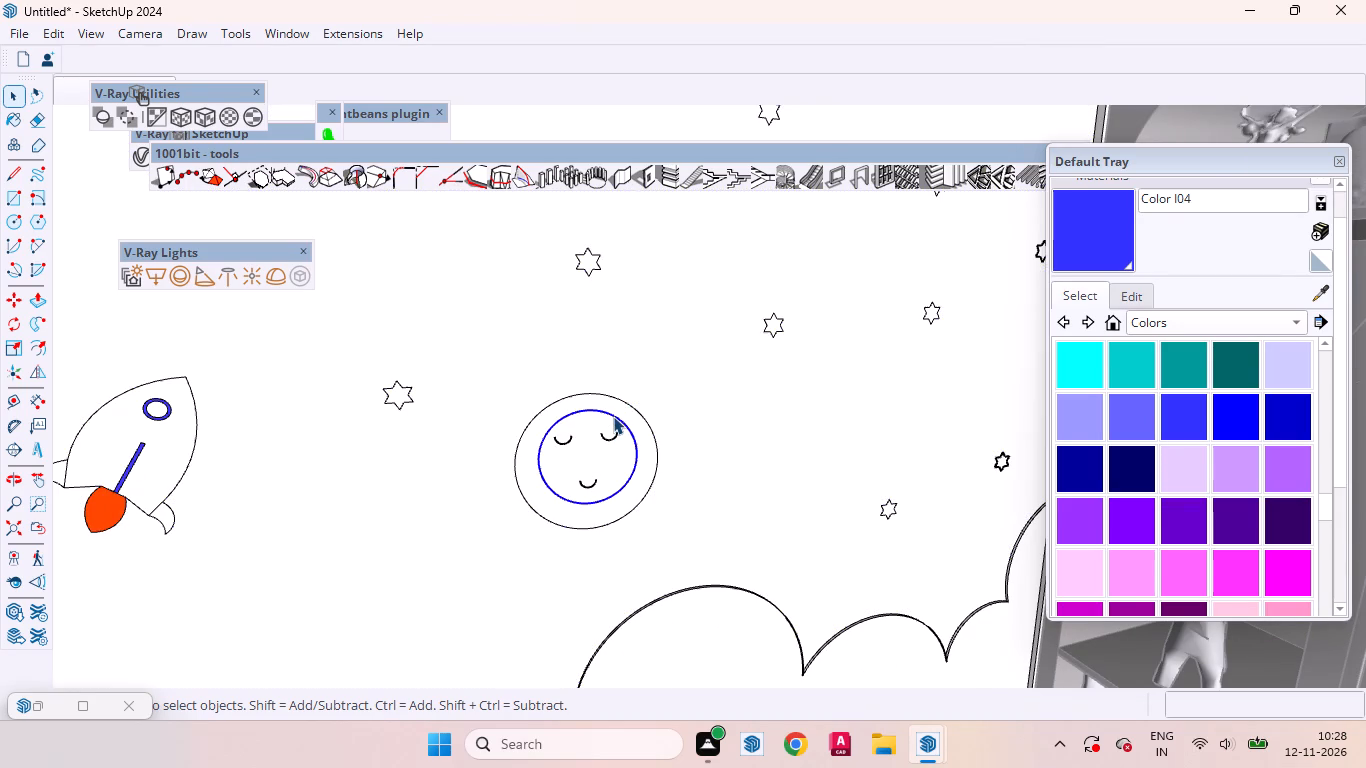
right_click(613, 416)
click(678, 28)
Examine the decorated wall panel and one of its stars from different angles, up close and within the room.
scroll(636, 431, down, 17)
middle_drag(600, 480, 788, 461)
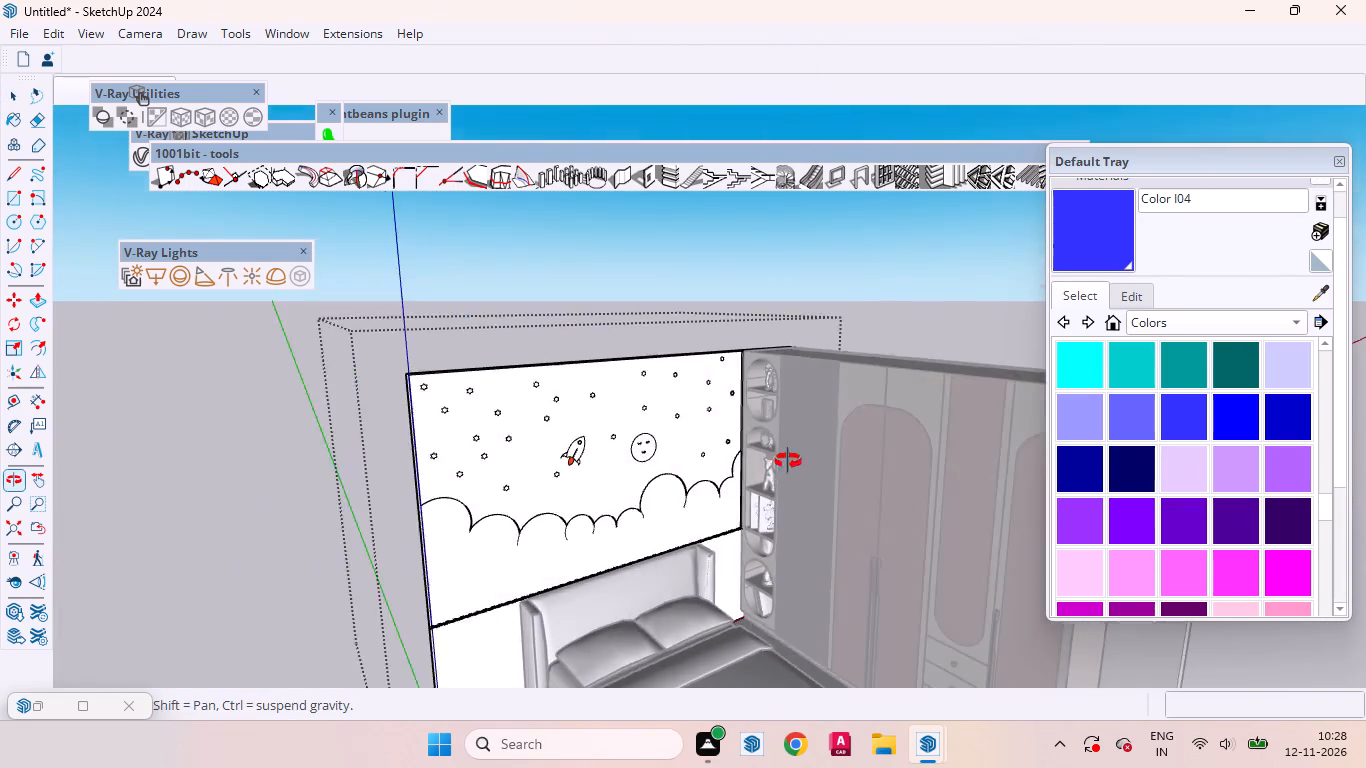
middle_drag(788, 461, 808, 453)
scroll(528, 428, up, 4)
scroll(553, 508, up, 4)
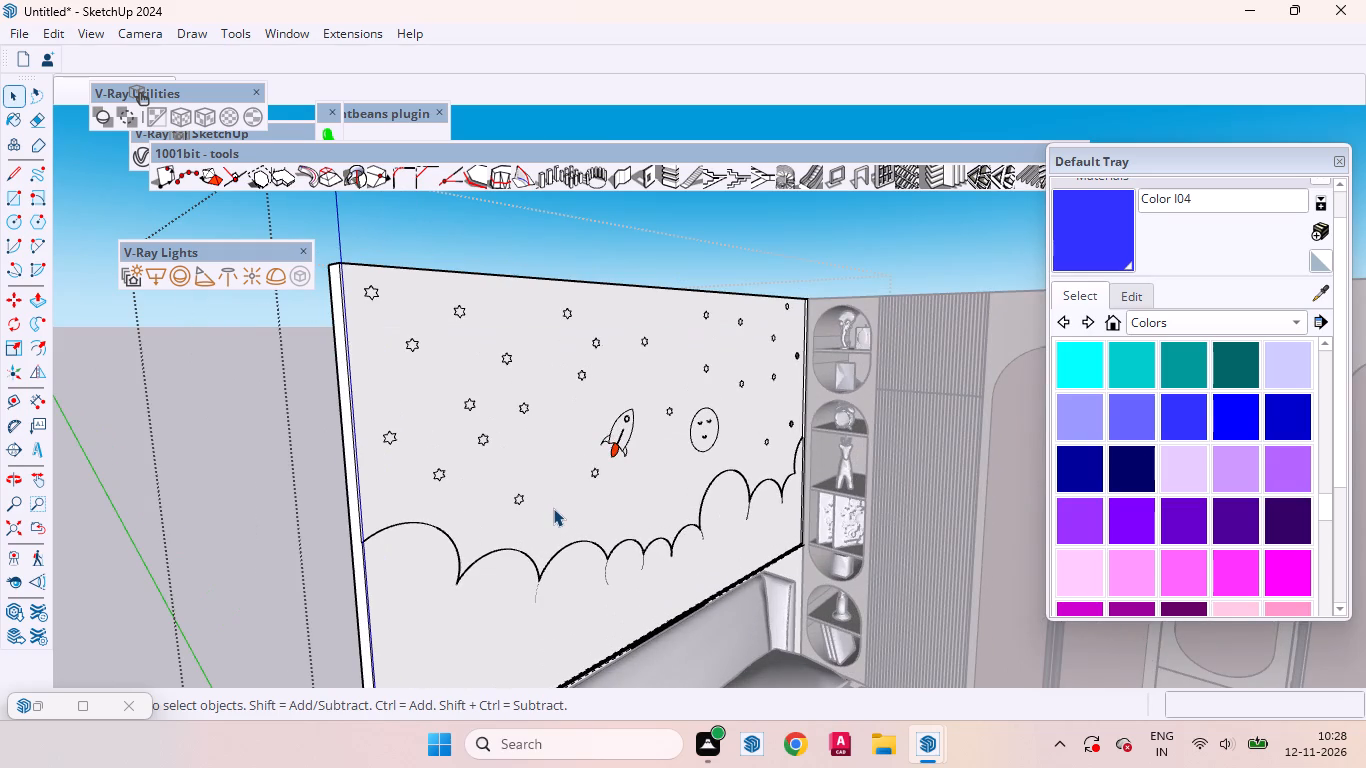
scroll(550, 510, up, 3)
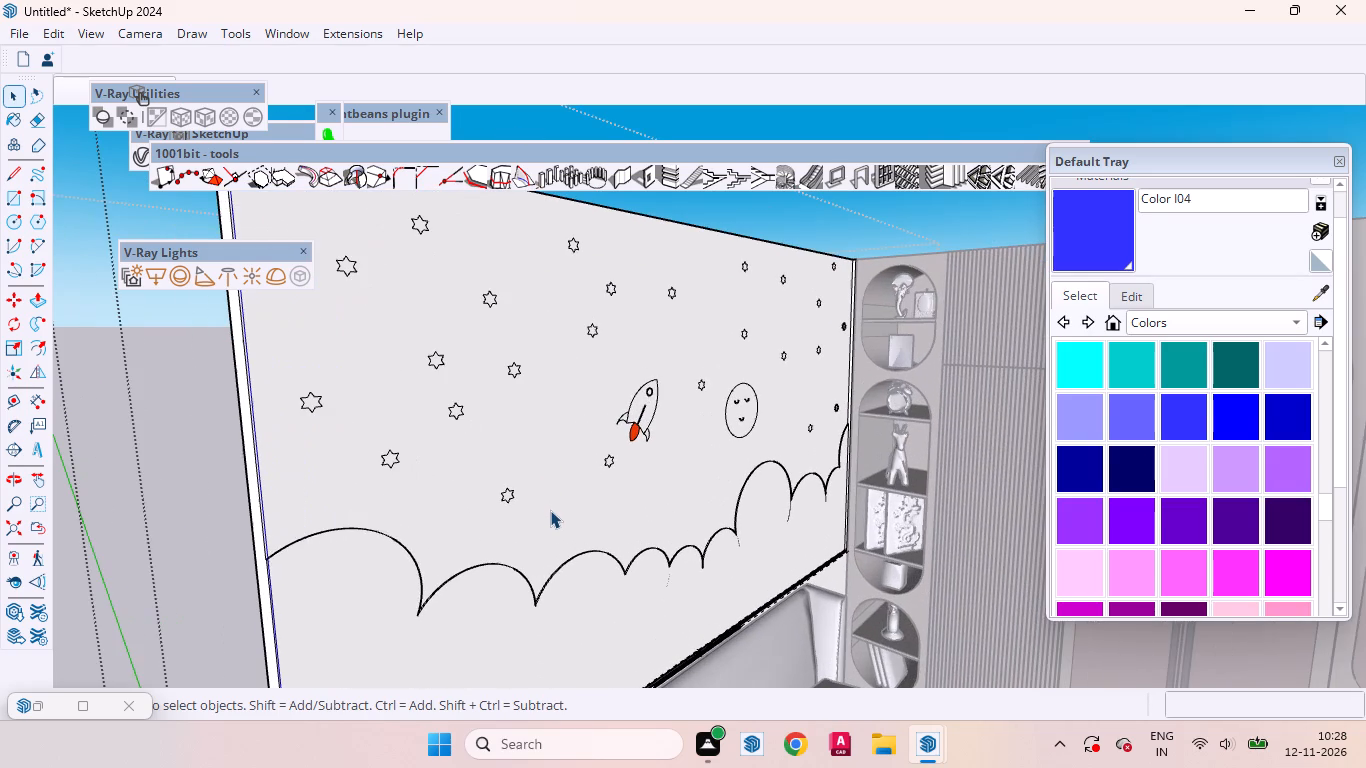
scroll(533, 505, up, 15)
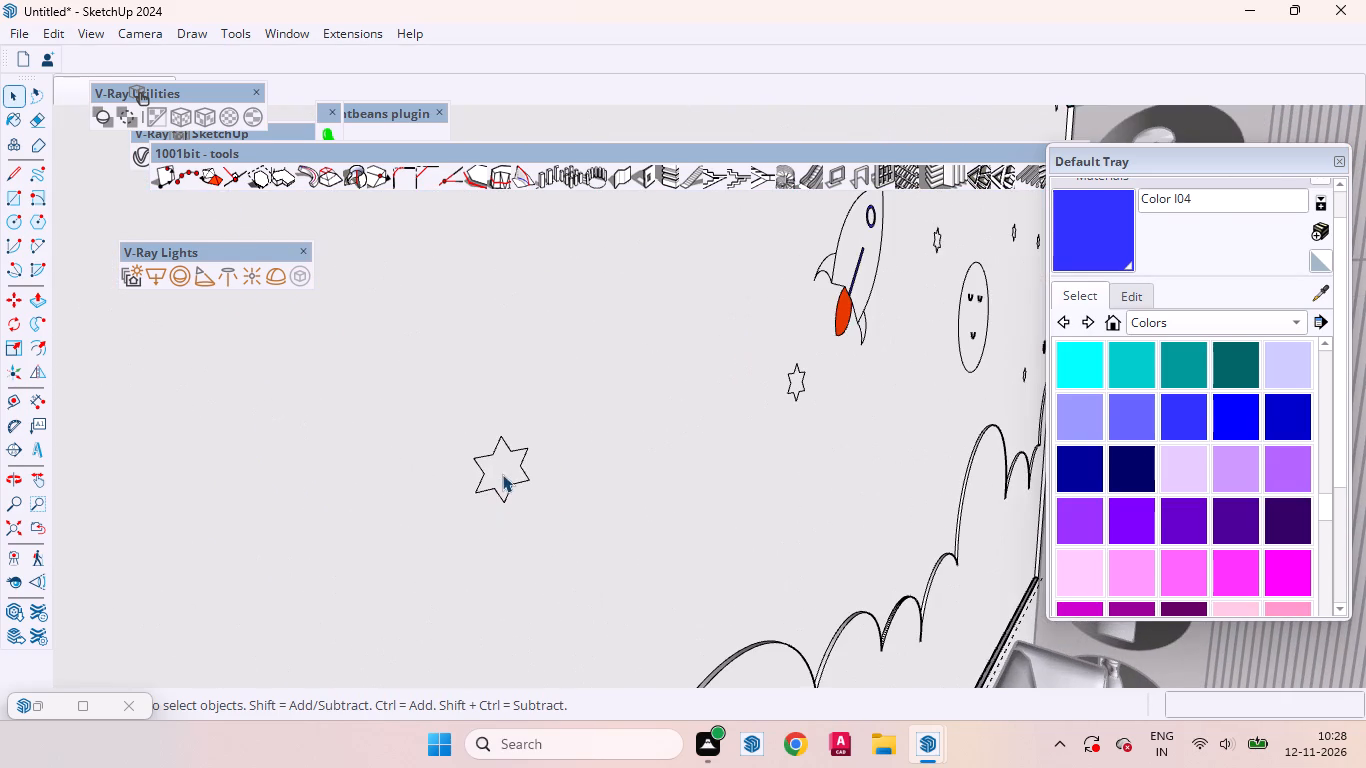
click(502, 474)
scroll(472, 525, down, 4)
middle_drag(603, 476, 586, 481)
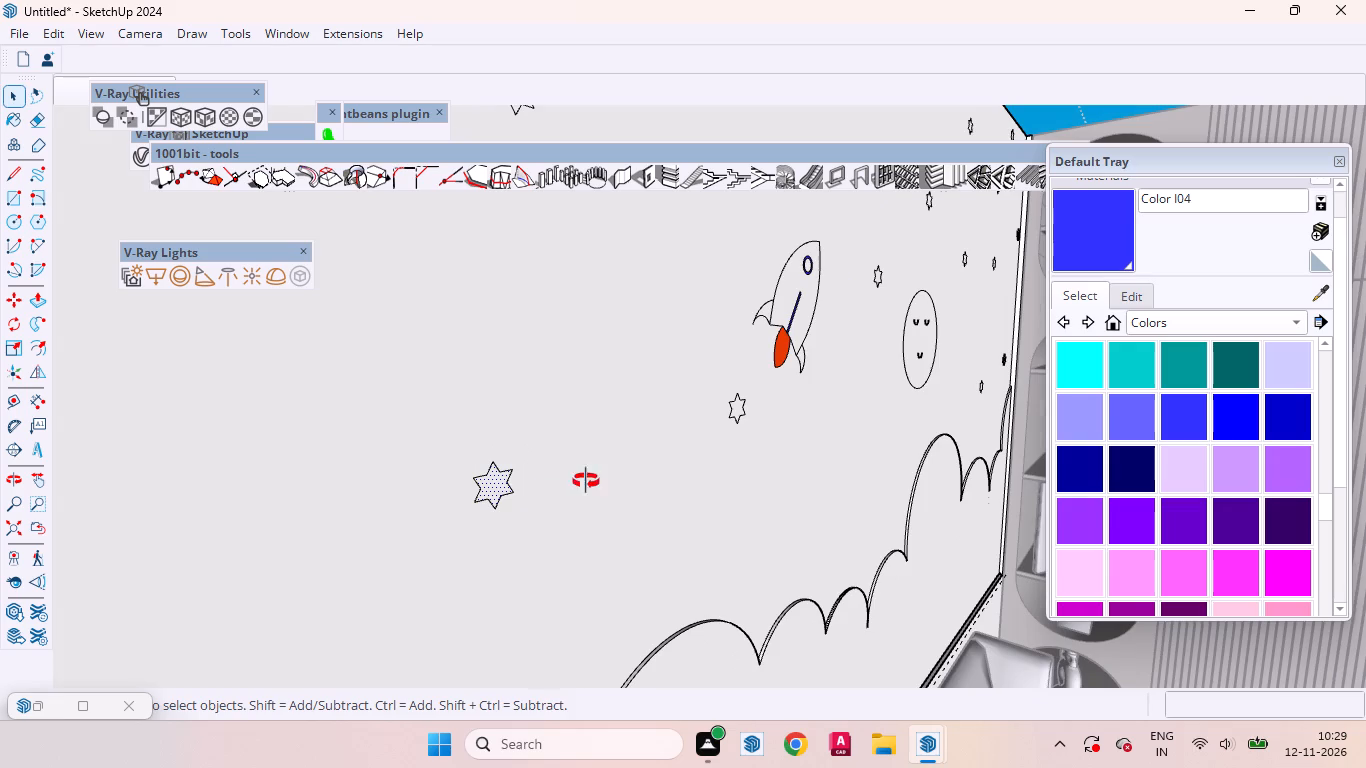
middle_drag(586, 481, 368, 479)
scroll(595, 433, down, 20)
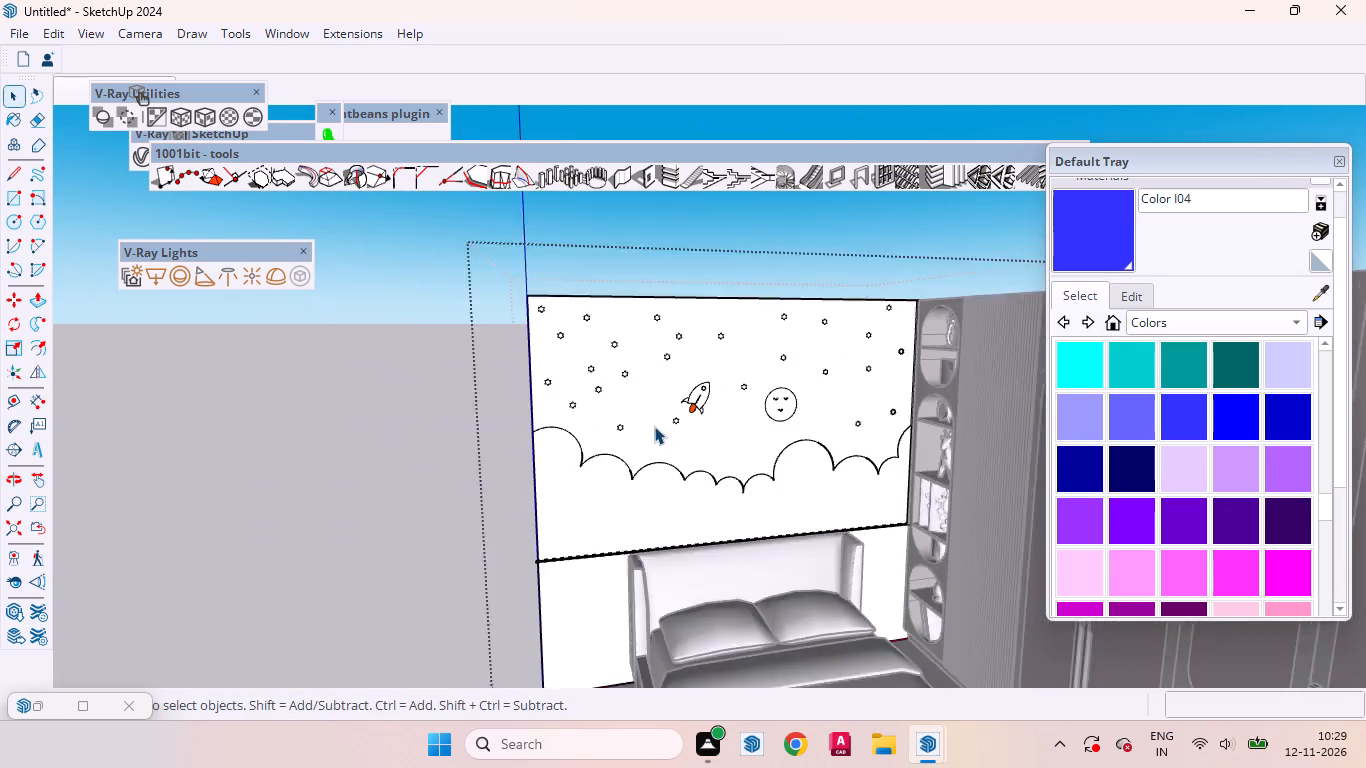
scroll(659, 426, down, 4)
click(436, 543)
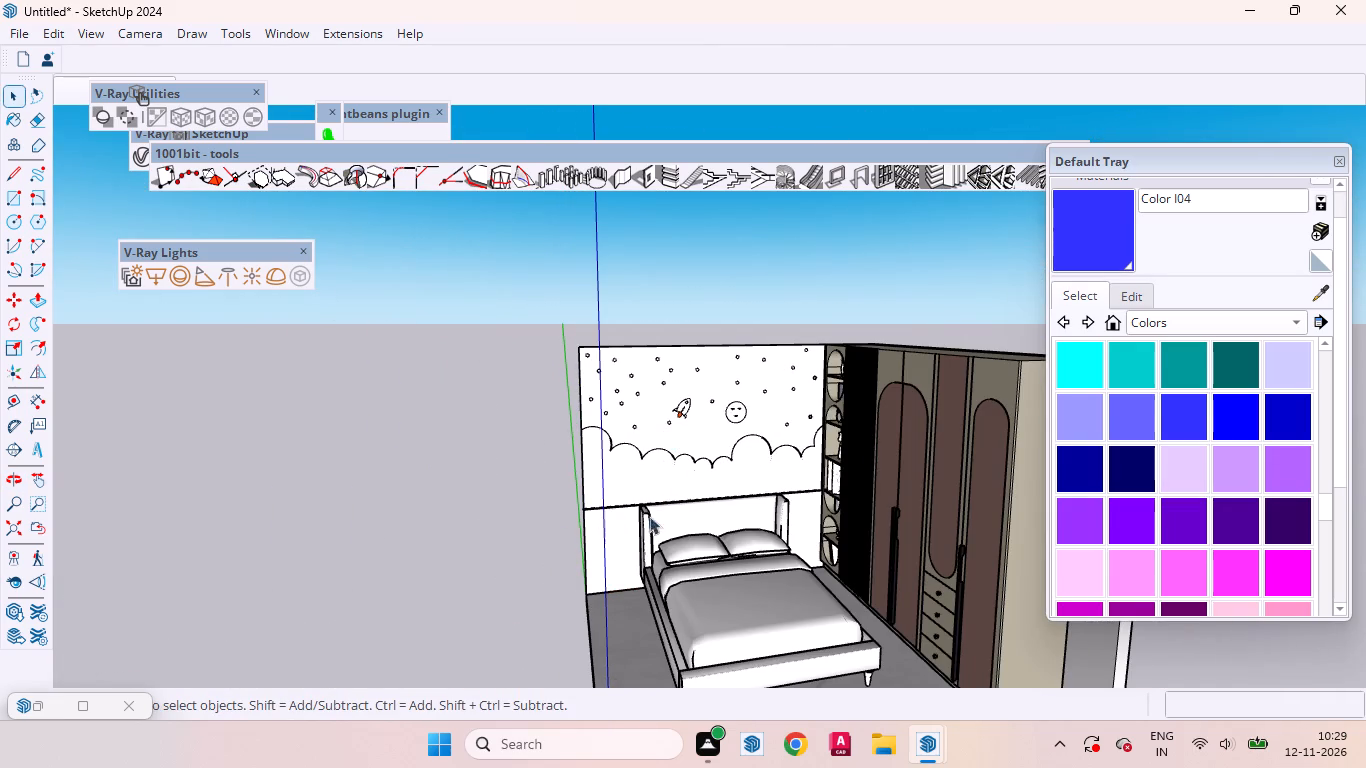
Sample the wardrobe's Uniboard-L19-Putty-4K material and paint the wall face behind the bed, below the decorated panel, with it.
click(1325, 296)
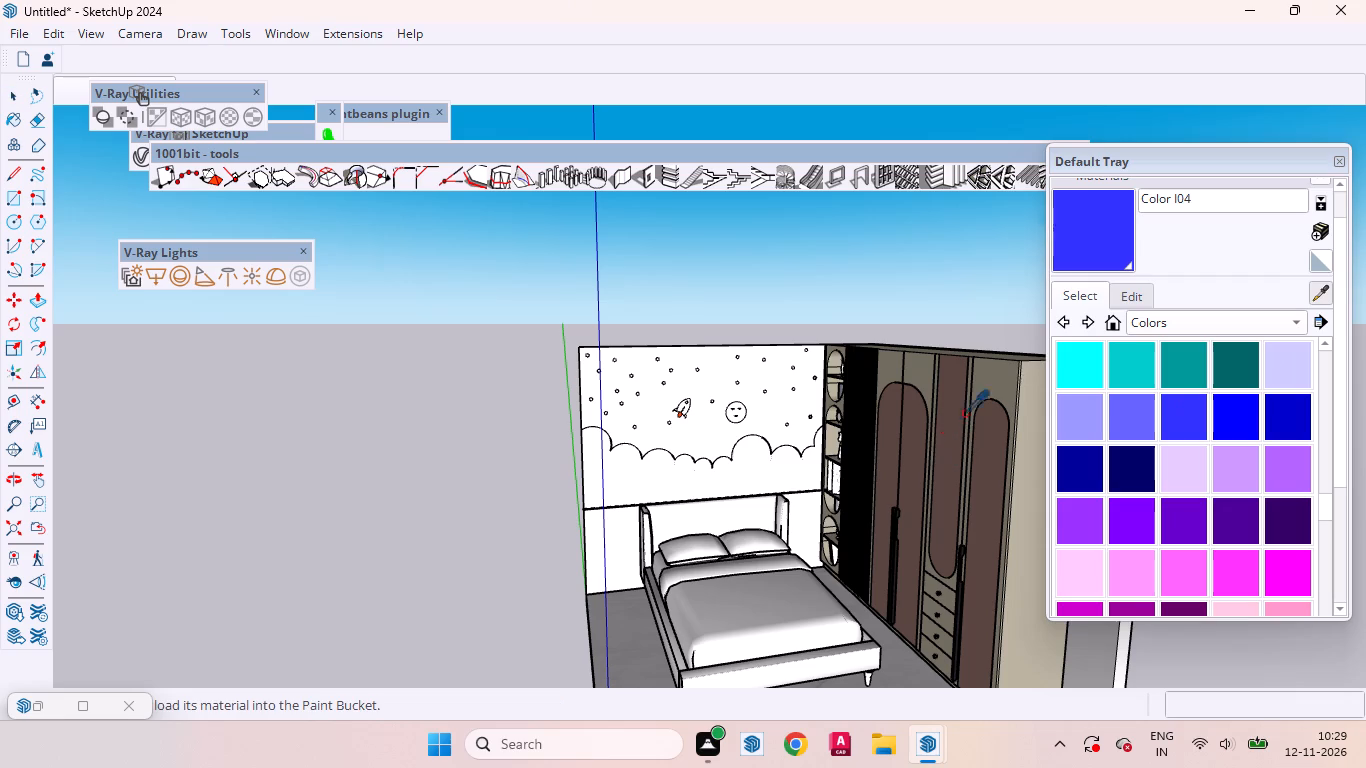
click(1011, 377)
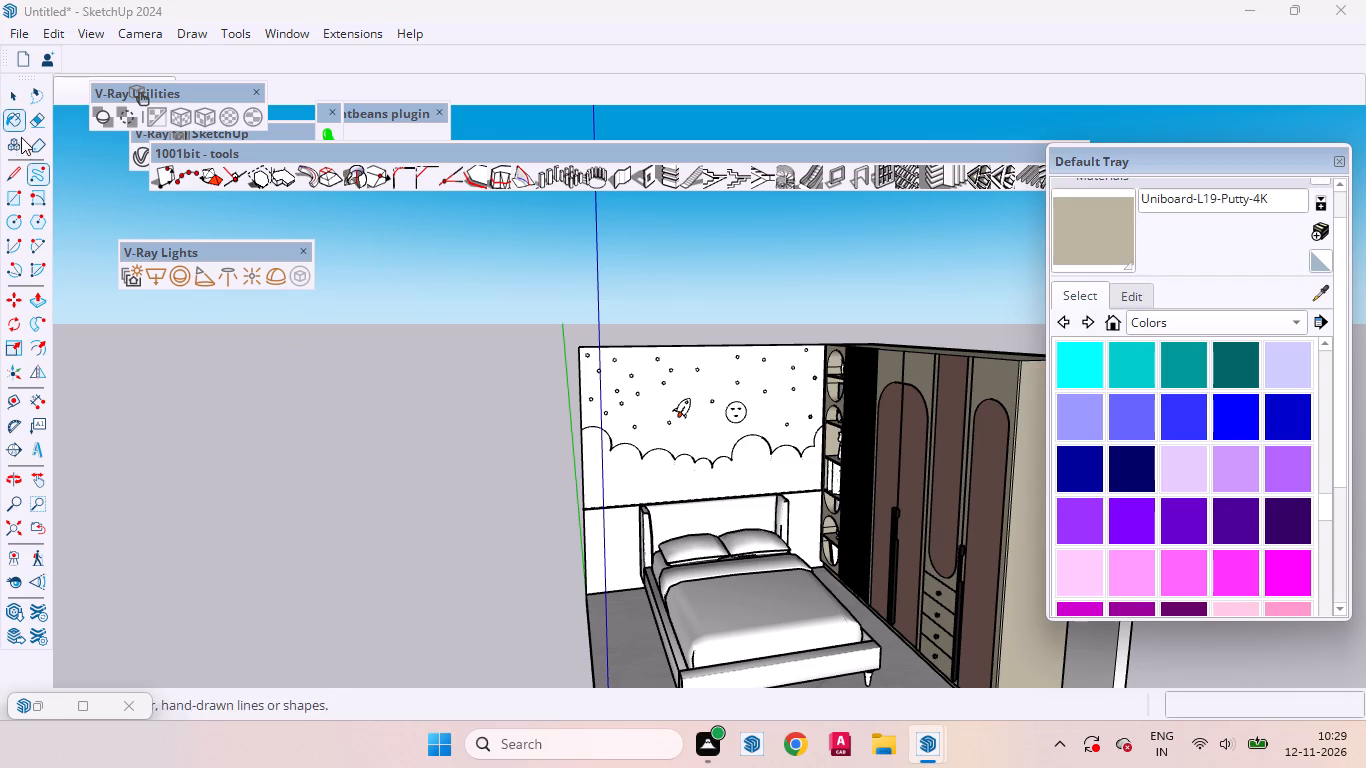
click(13, 97)
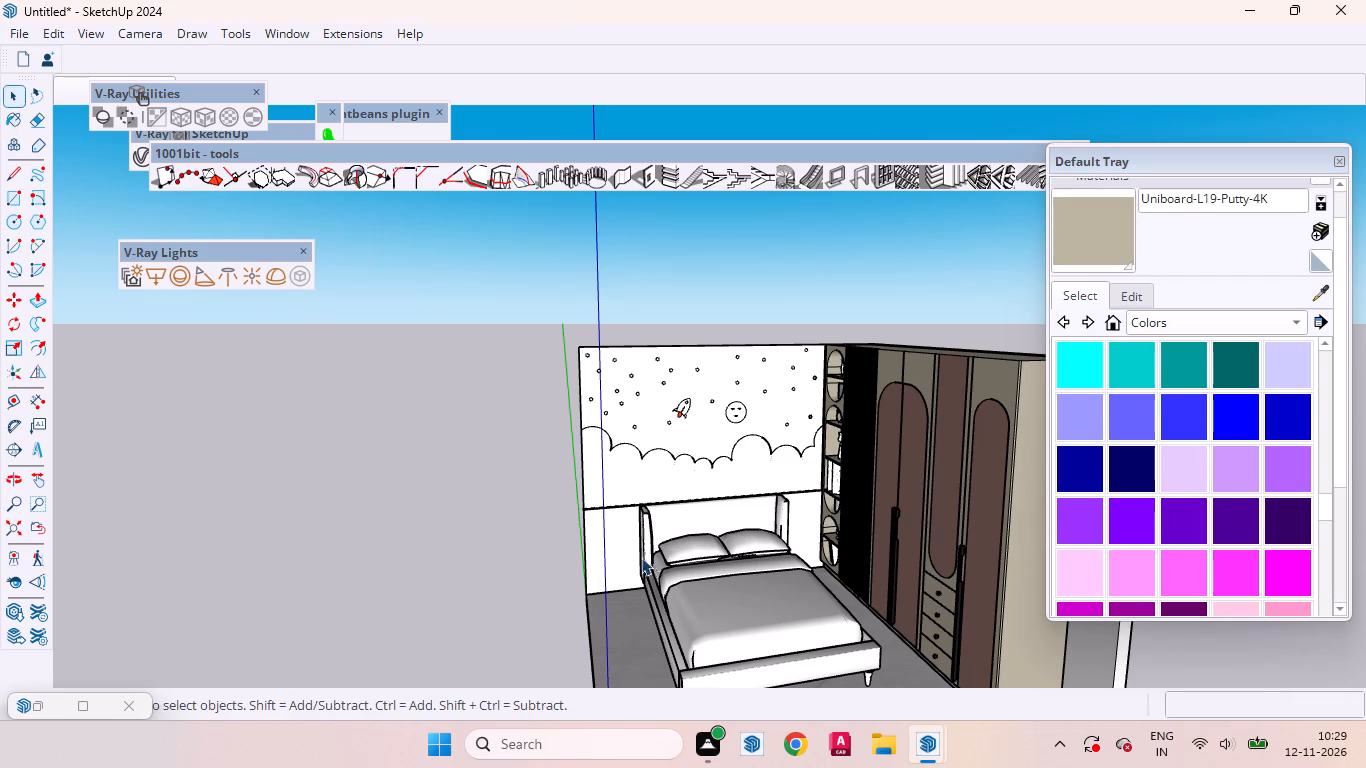
click(612, 546)
triple_click(612, 546)
scroll(612, 516, up, 8)
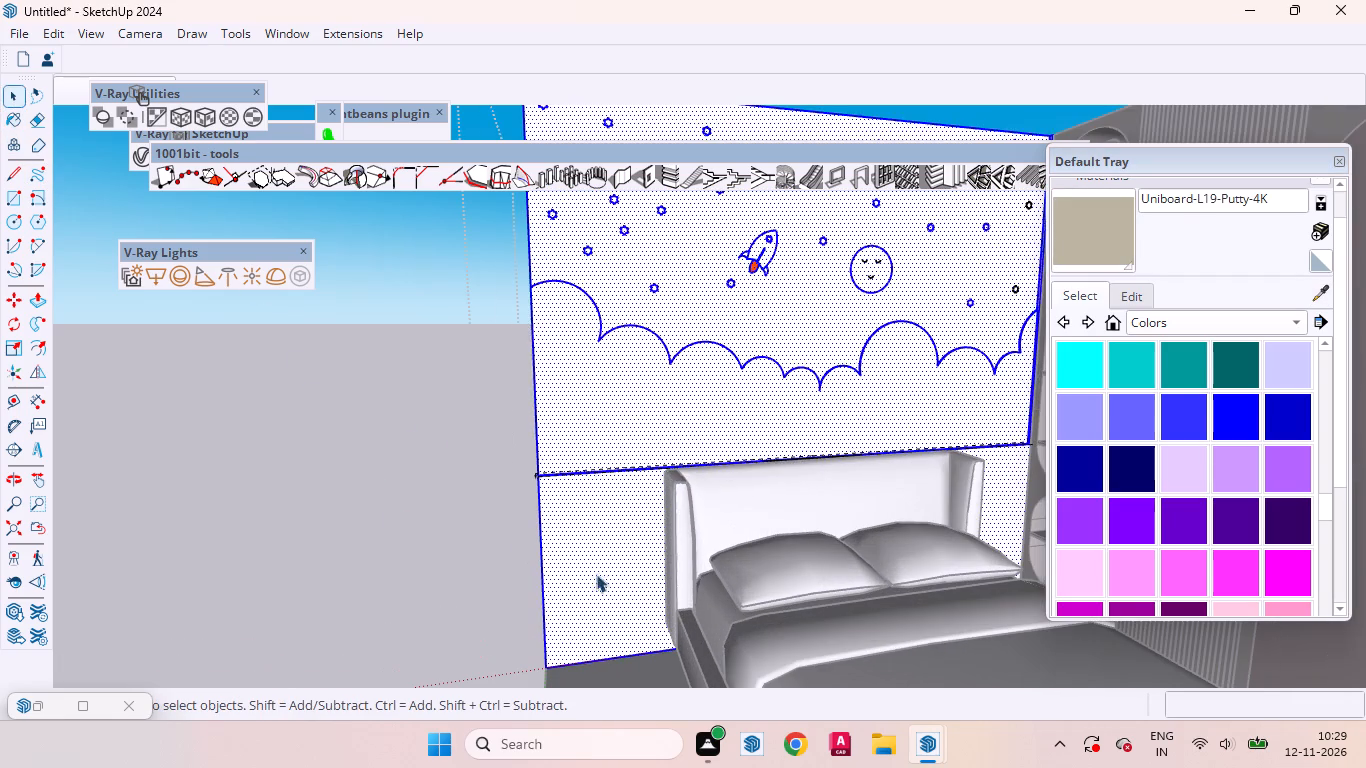
click(566, 585)
click(1091, 234)
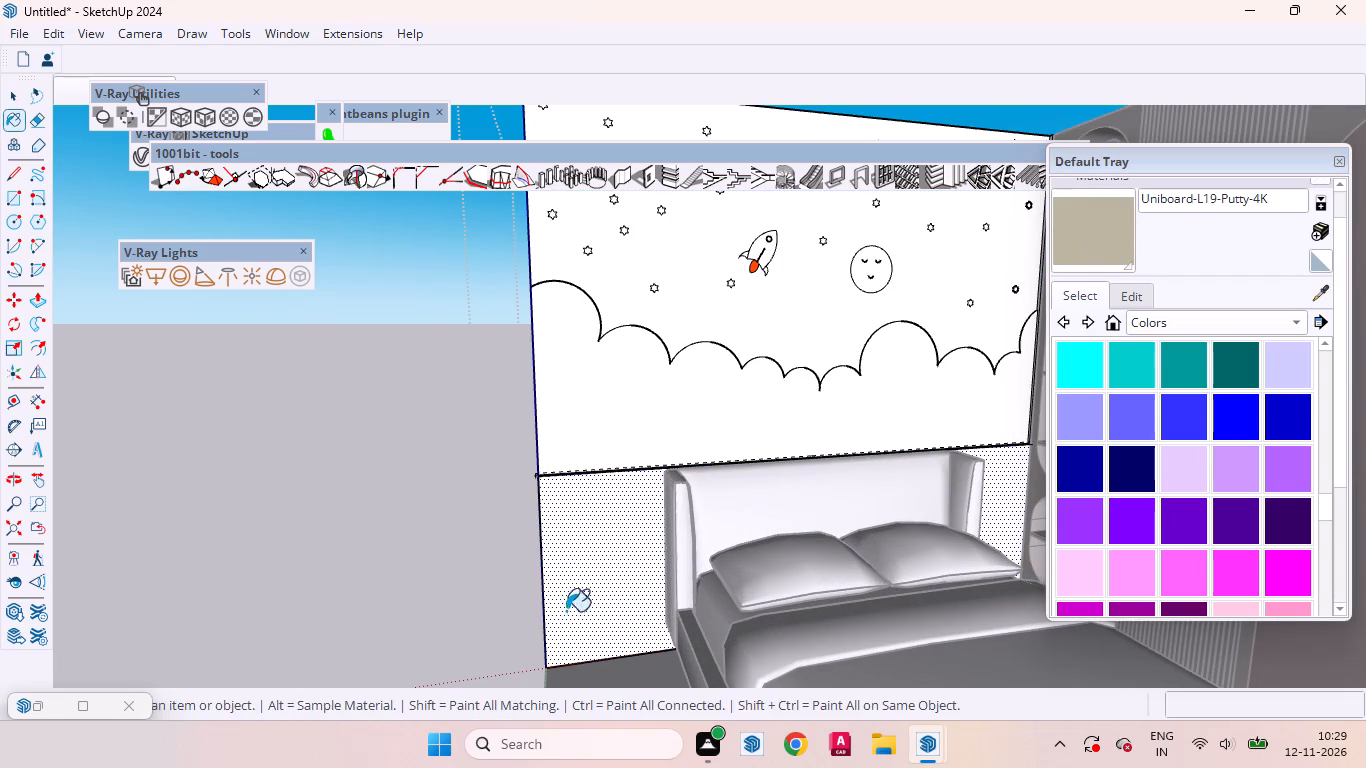
click(591, 554)
Paint the narrow ledge between the decorated panel and the lower wall face with Uniboard-L19-Putty-4K.
scroll(411, 632, down, 8)
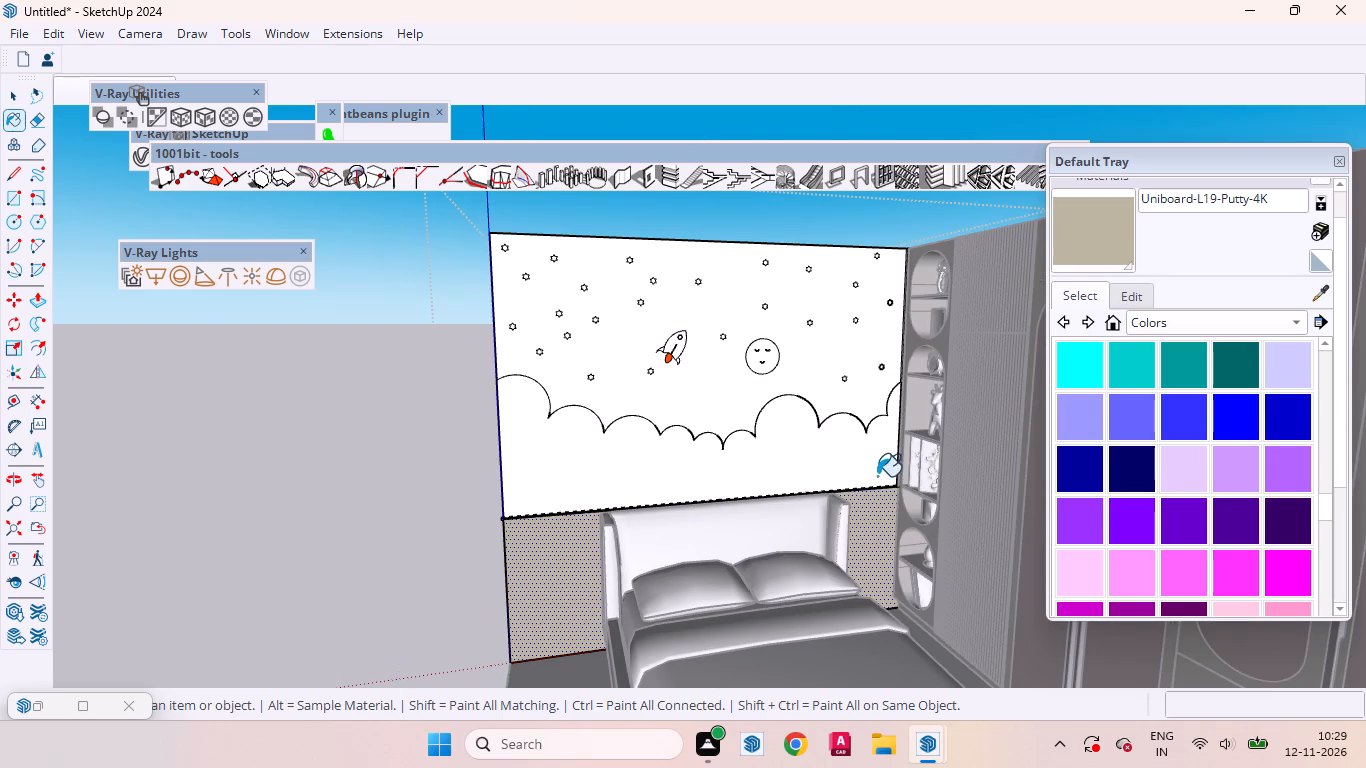
scroll(877, 458, up, 3)
scroll(853, 496, up, 20)
scroll(853, 496, up, 1)
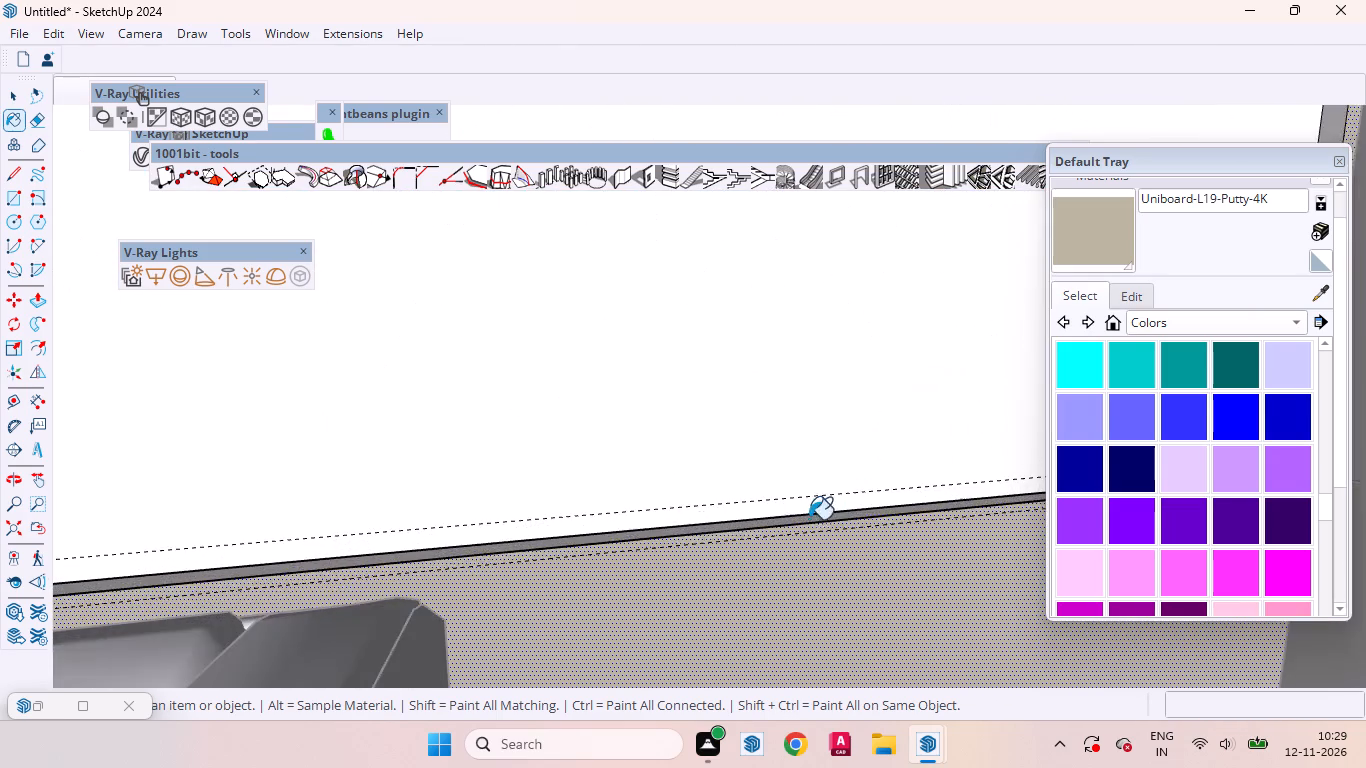
scroll(809, 519, up, 11)
middle_drag(632, 560, 841, 750)
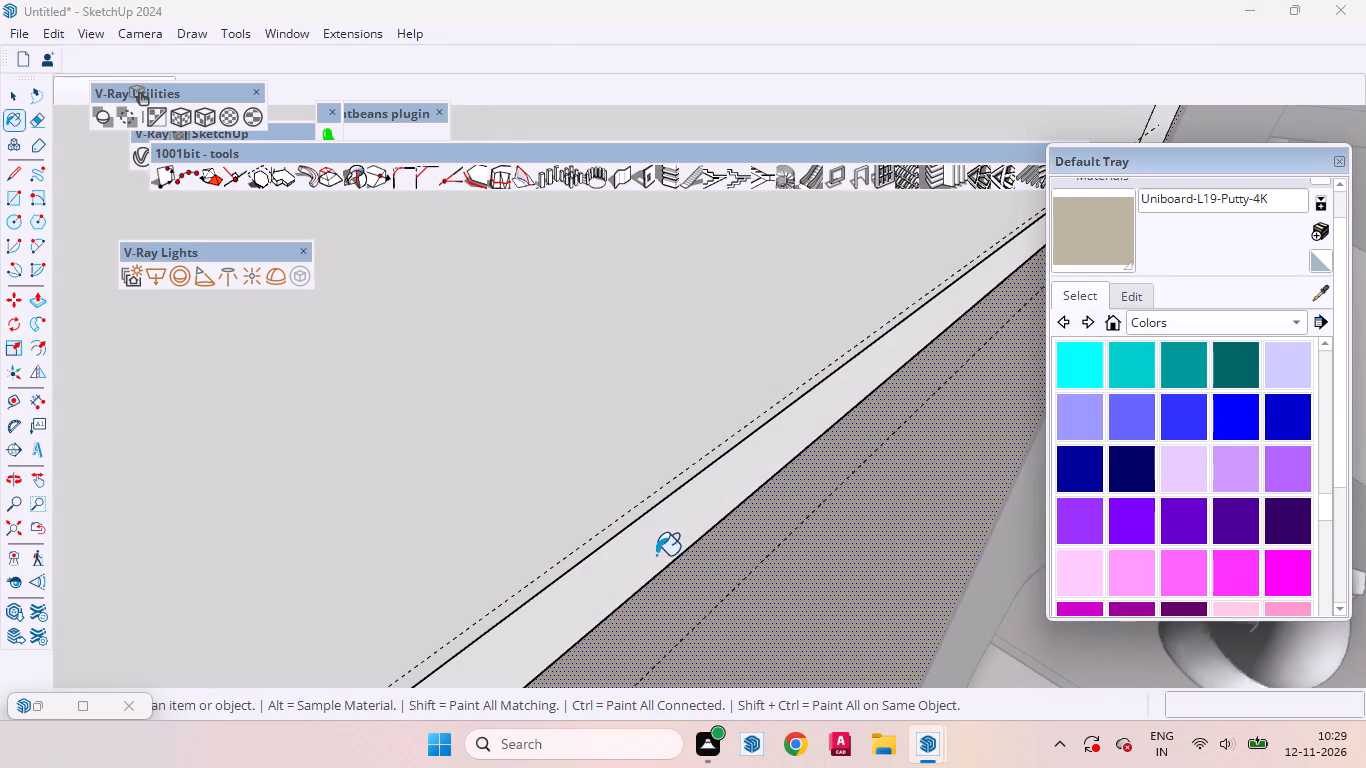
click(654, 552)
scroll(677, 560, down, 20)
scroll(677, 560, down, 2)
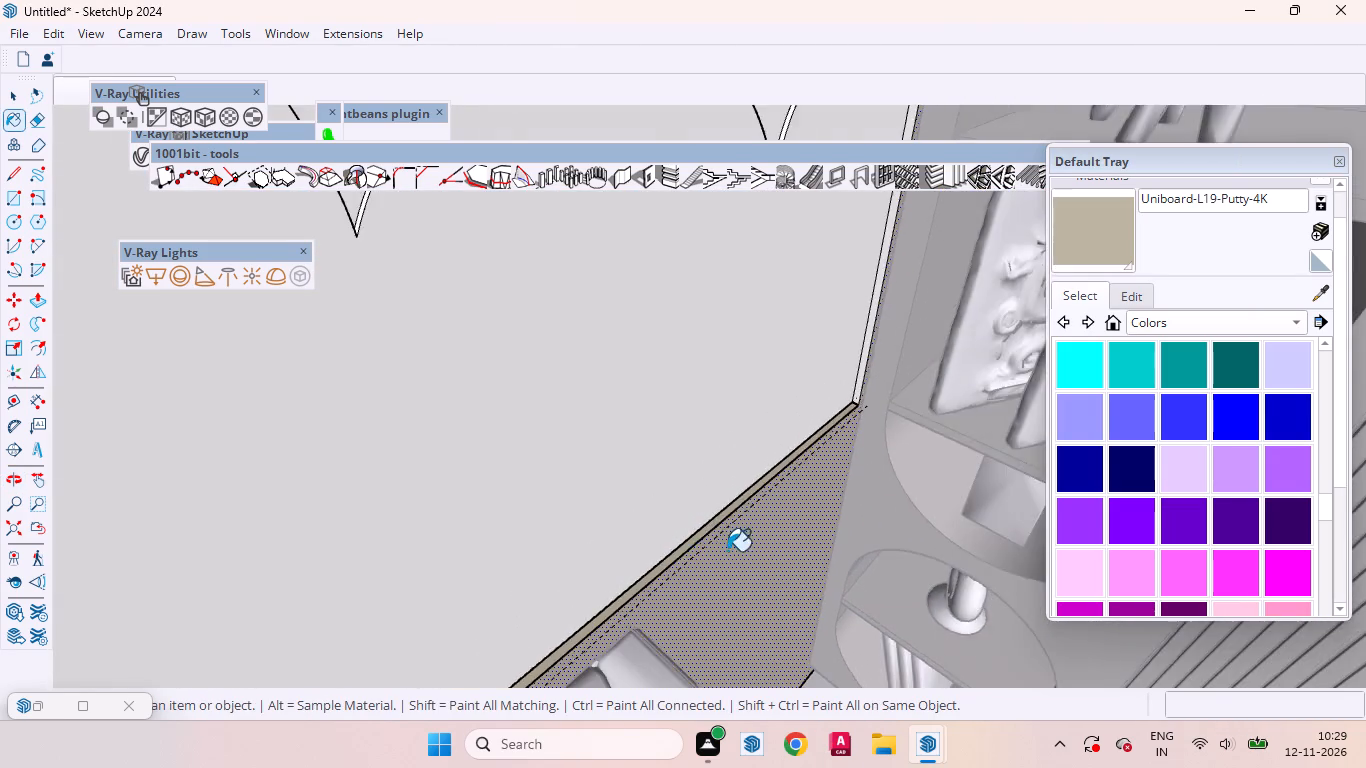
scroll(727, 551, down, 18)
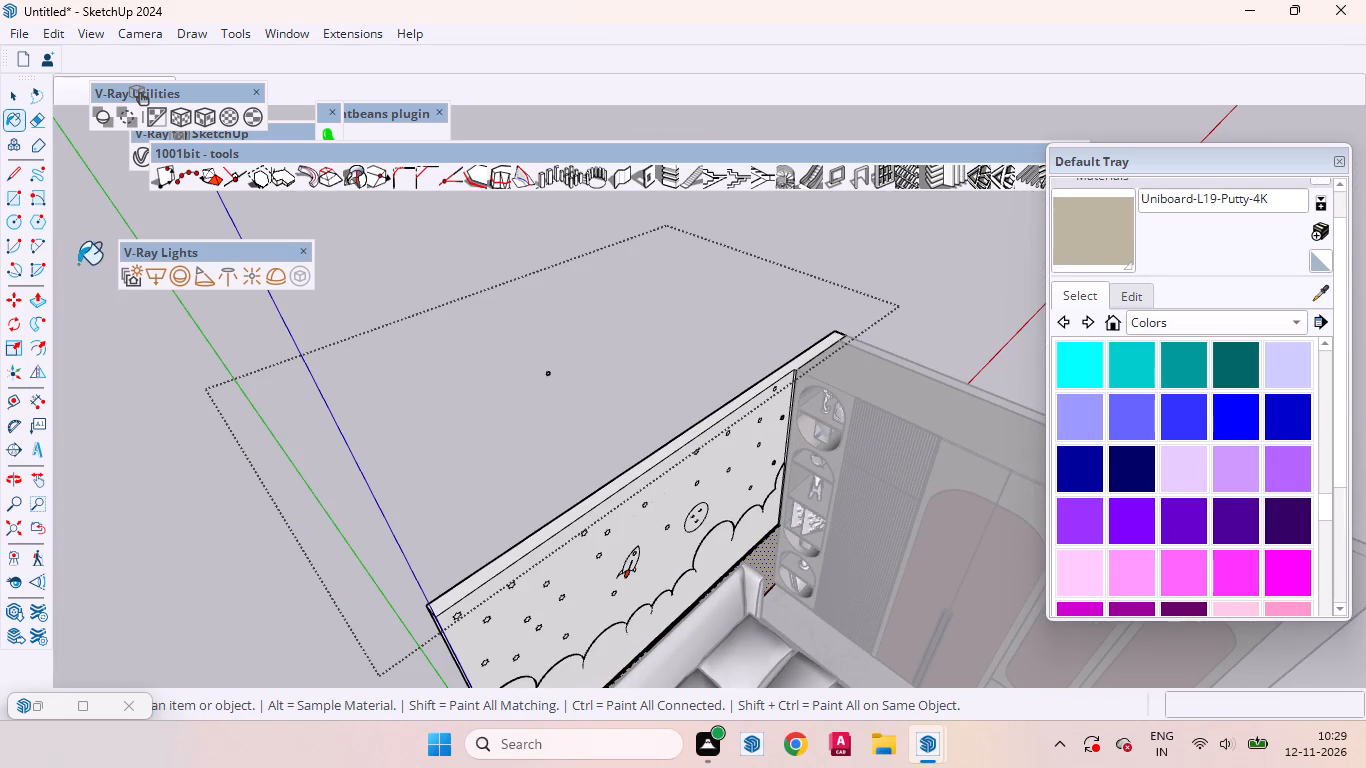
click(9, 100)
click(226, 614)
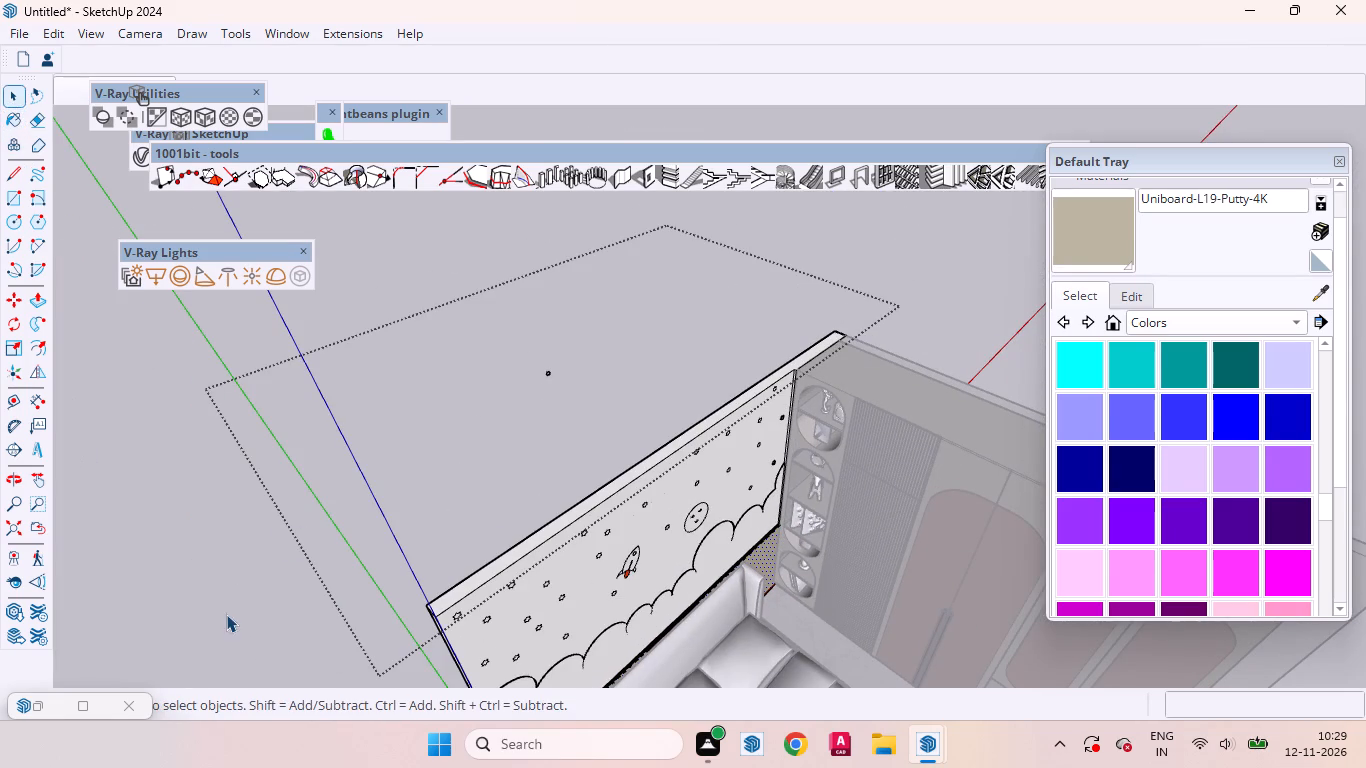
Delete the stray star floating behind the bed wall, outside the decorated panel.
scroll(445, 394, down, 7)
middle_drag(618, 487, 441, 410)
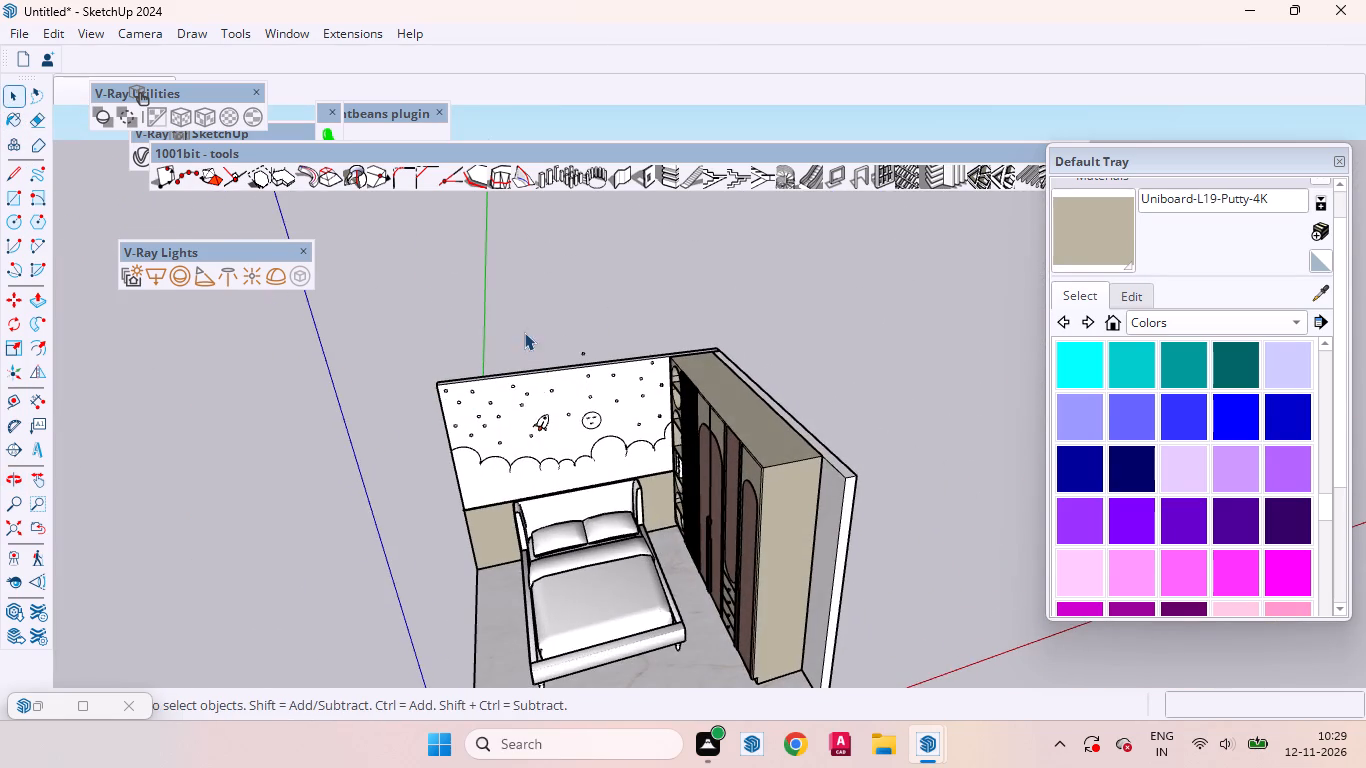
scroll(524, 330, up, 16)
drag(578, 377, 894, 509)
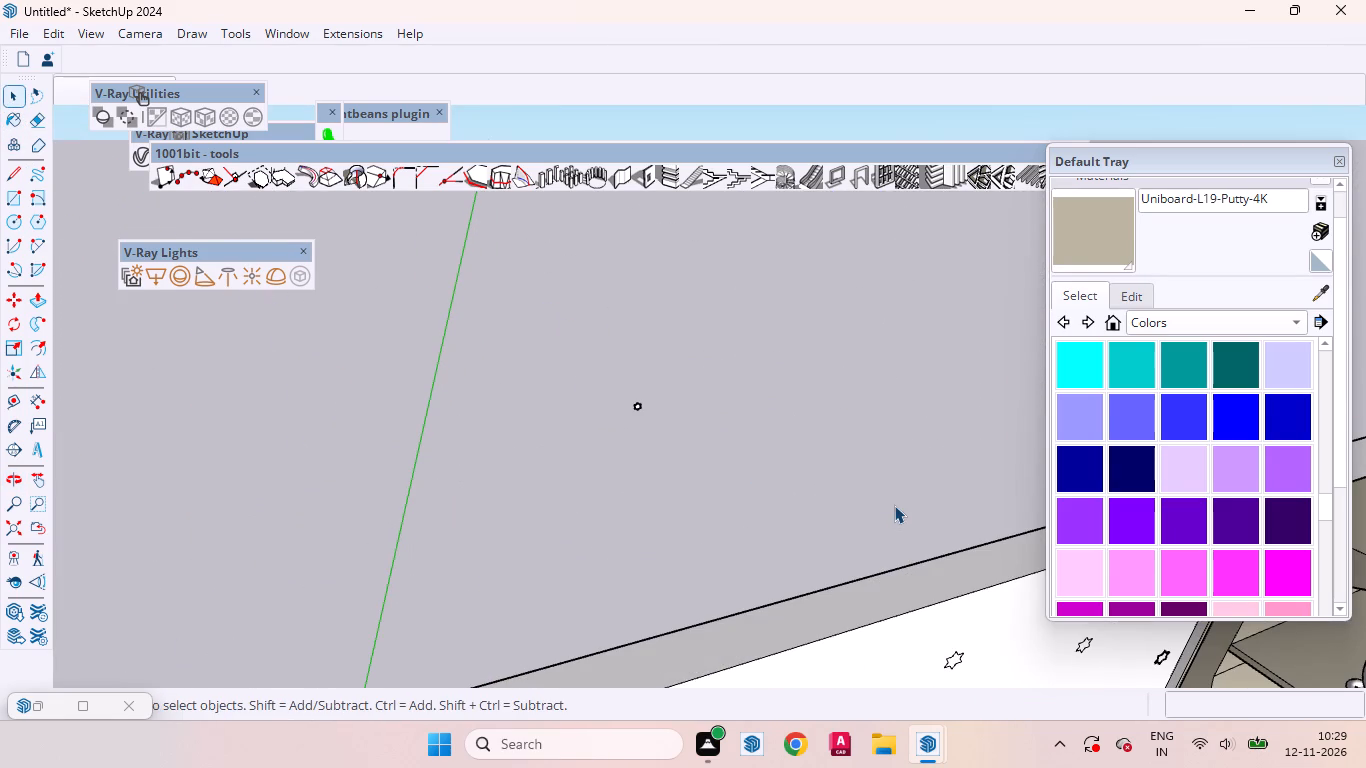
drag(736, 470, 317, 290)
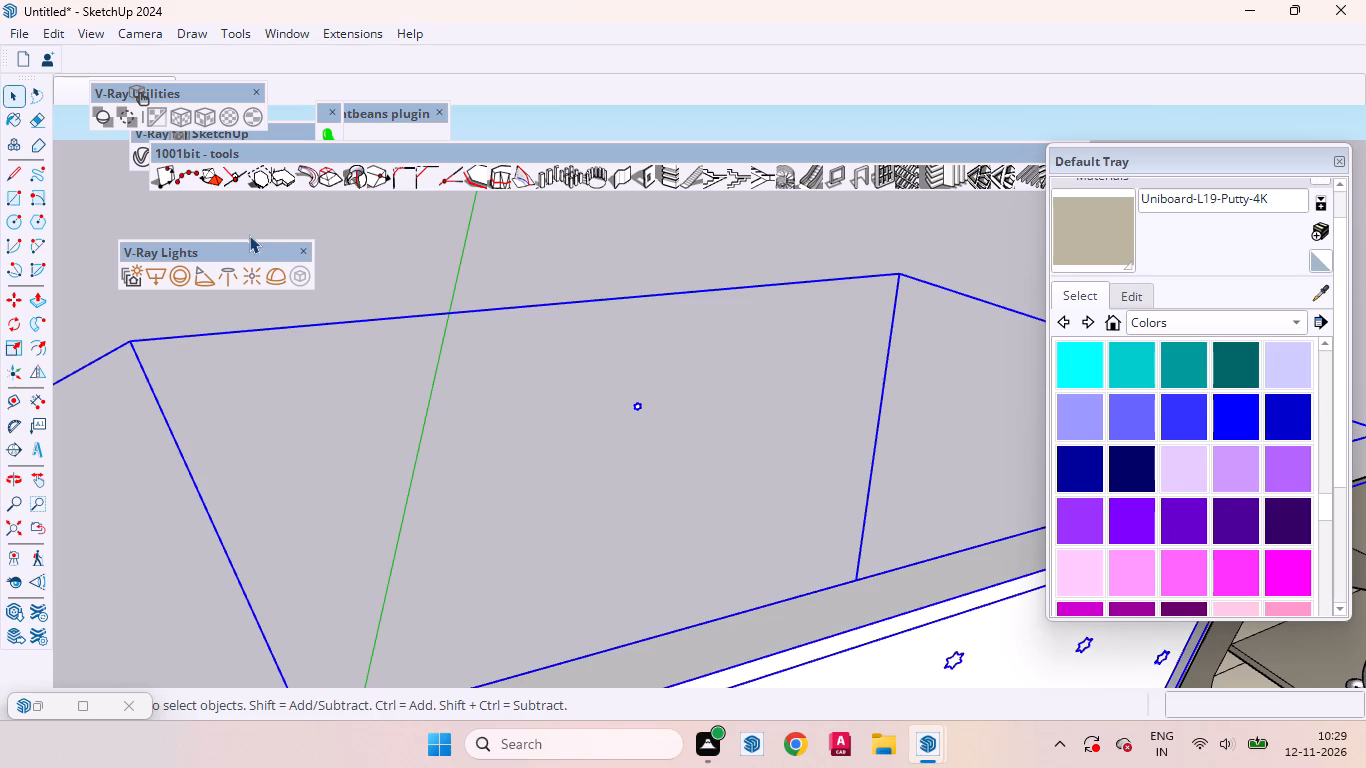
double_click(636, 404)
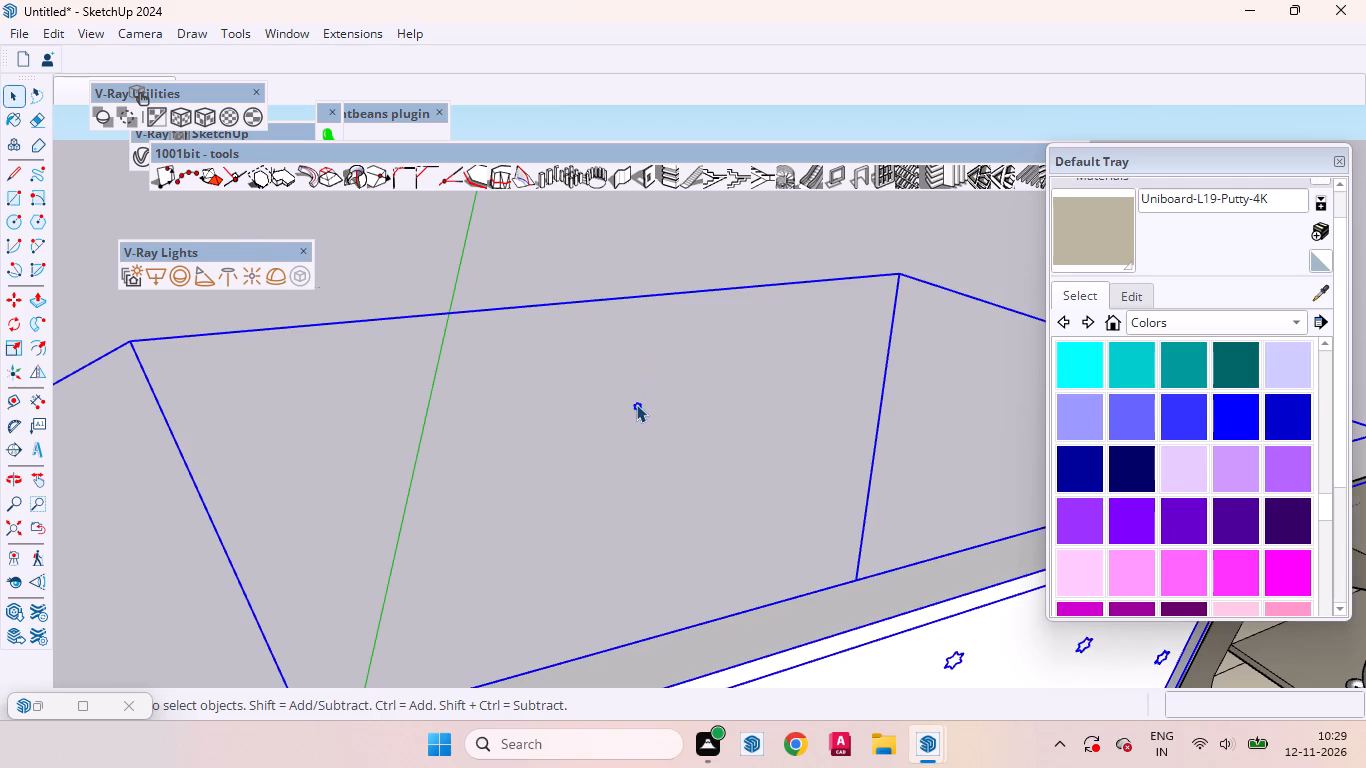
drag(657, 413, 545, 353)
key(Delete)
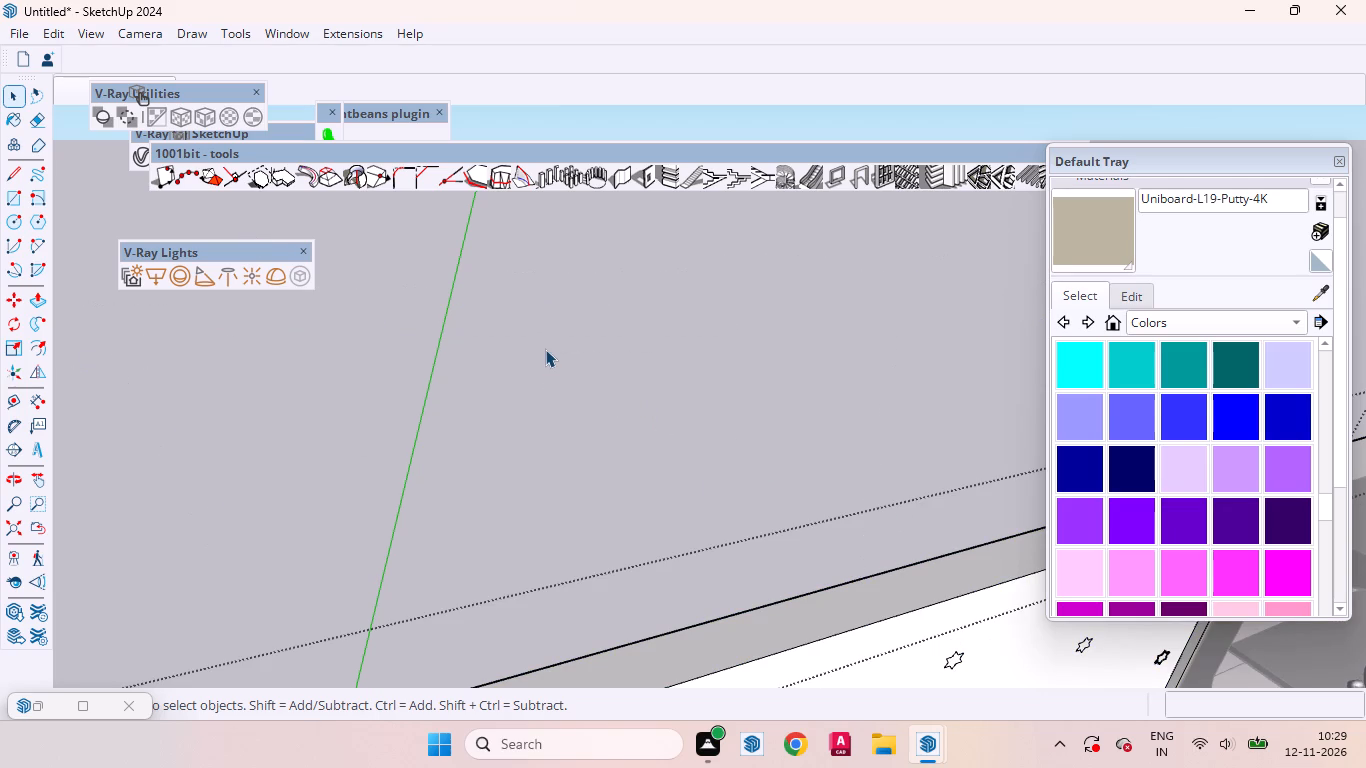
scroll(620, 414, down, 18)
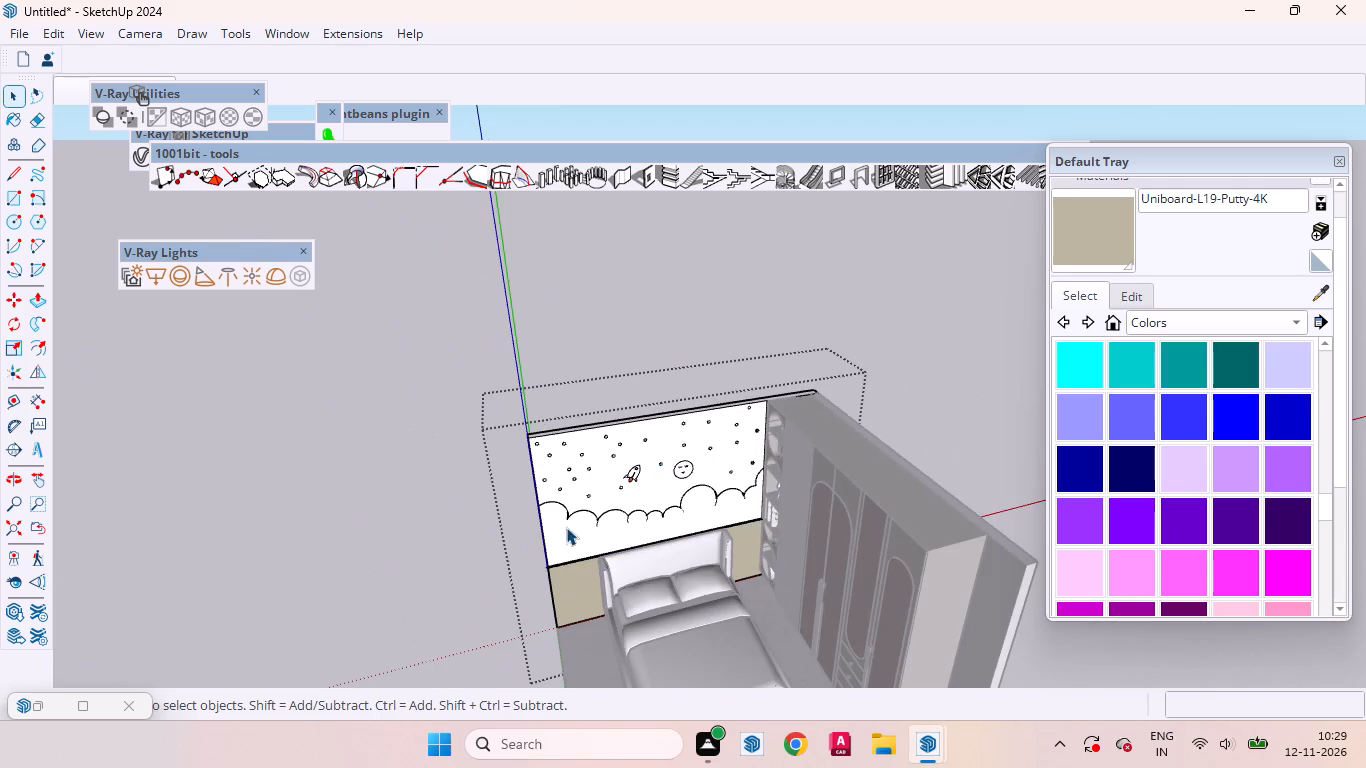
click(358, 624)
scroll(697, 394, down, 6)
scroll(728, 516, up, 9)
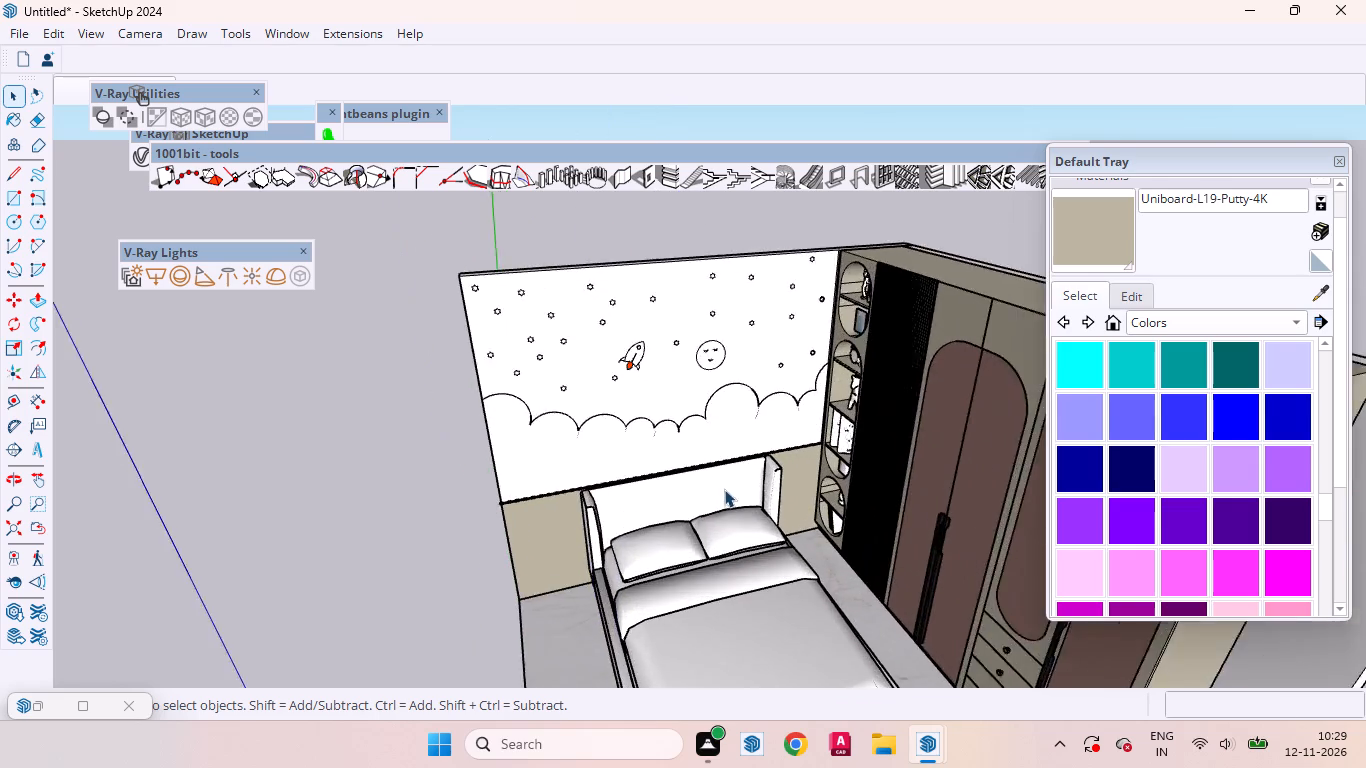
Copy the flaming rocket to a spot above and beyond the moon, among the stars, about 3' 3 9/16" away.
scroll(724, 489, up, 2)
middle_drag(710, 492, 769, 505)
scroll(769, 605, down, 3)
scroll(770, 641, up, 1)
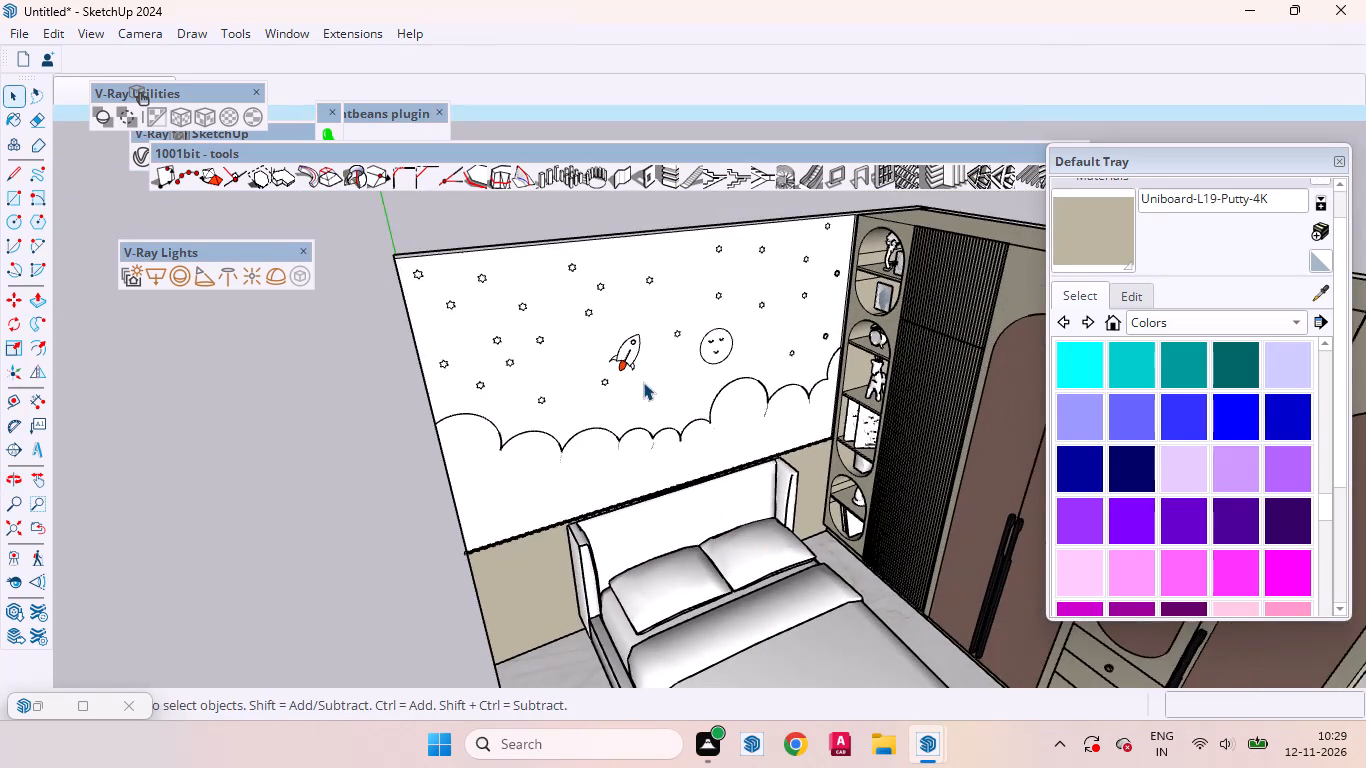
scroll(643, 379, up, 6)
scroll(680, 434, down, 4)
scroll(622, 363, up, 6)
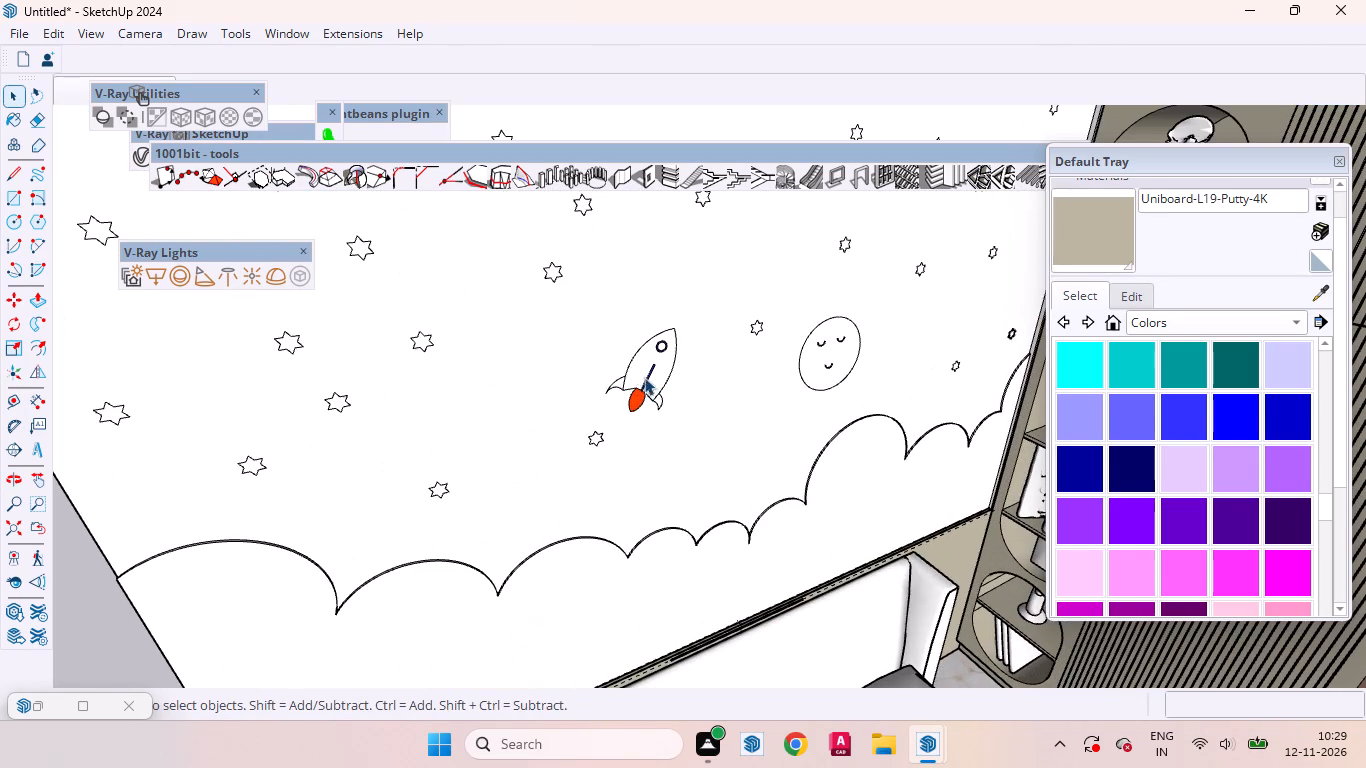
click(677, 465)
double_click(677, 463)
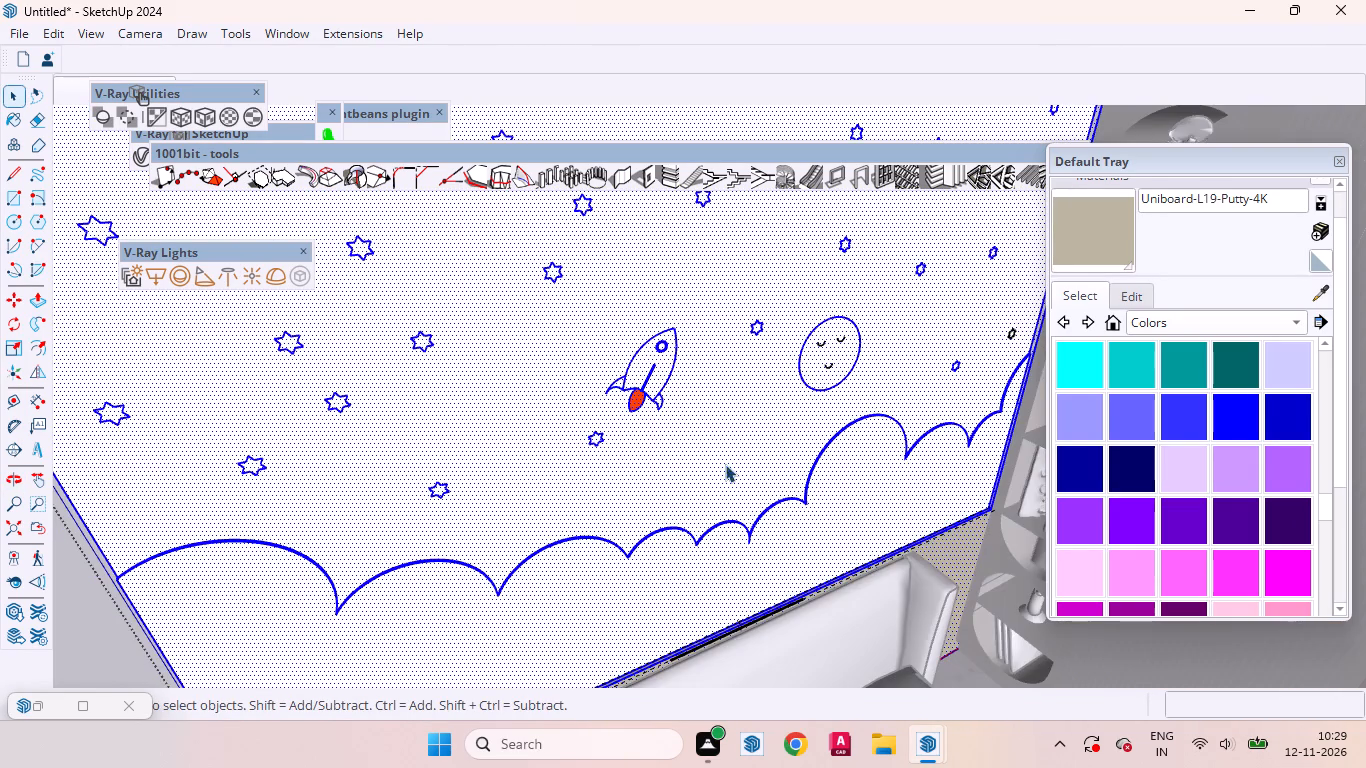
middle_drag(720, 466, 658, 386)
click(679, 405)
scroll(684, 461, down, 2)
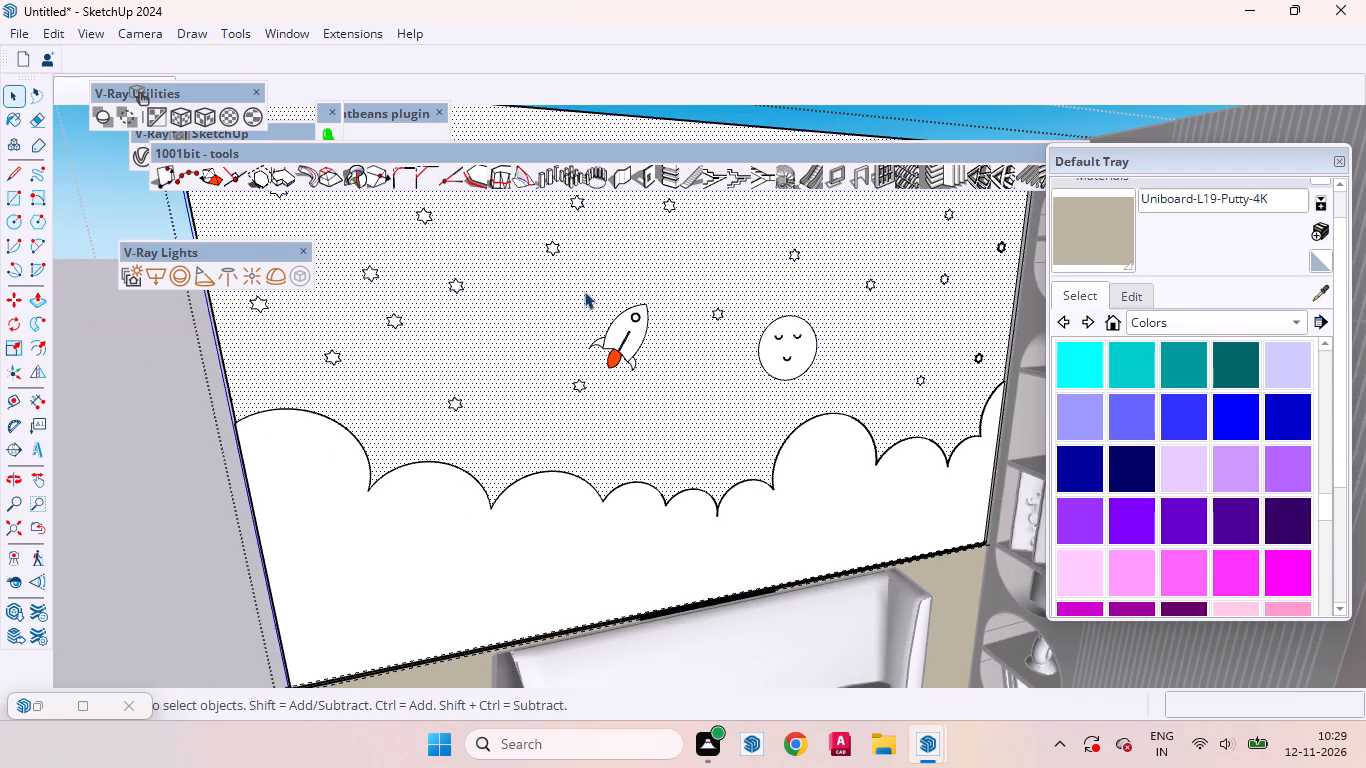
drag(548, 276, 685, 376)
key(m)
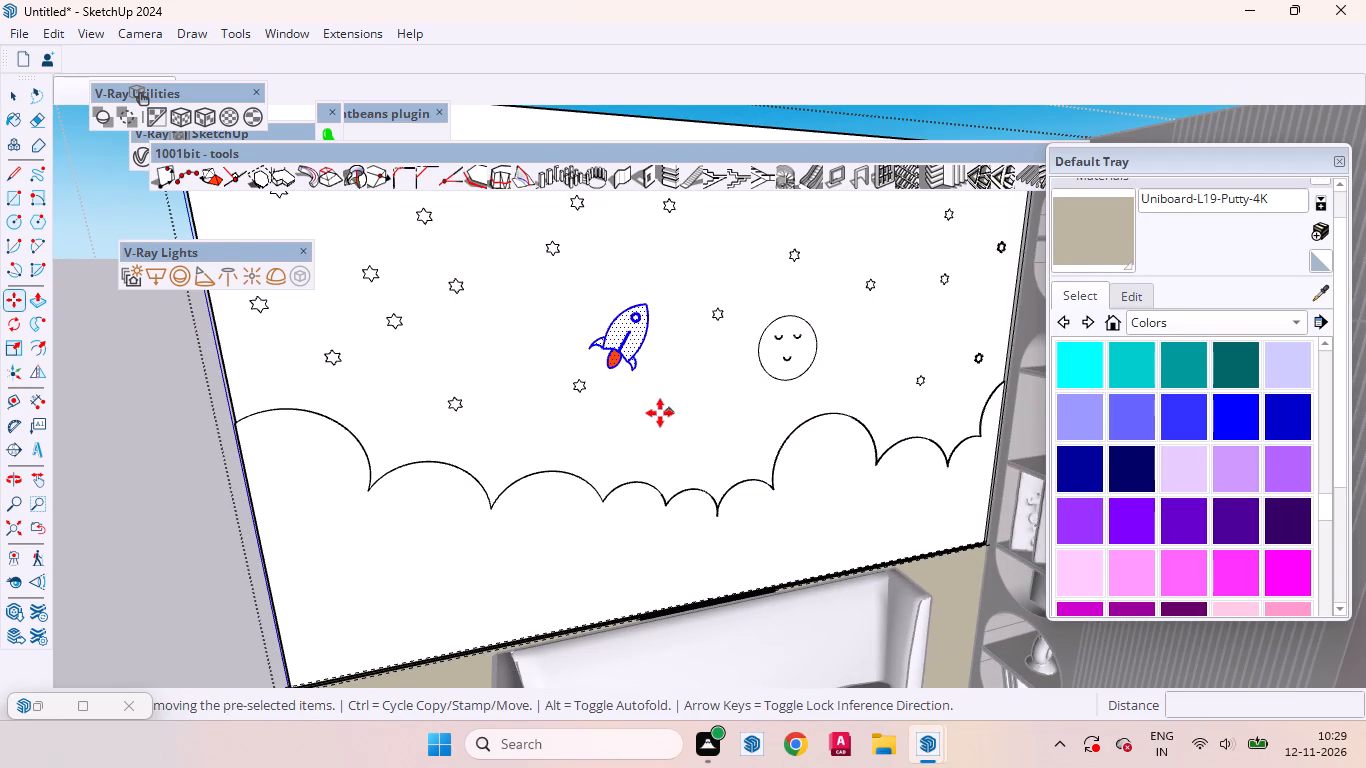
click(645, 415)
scroll(667, 440, down, 6)
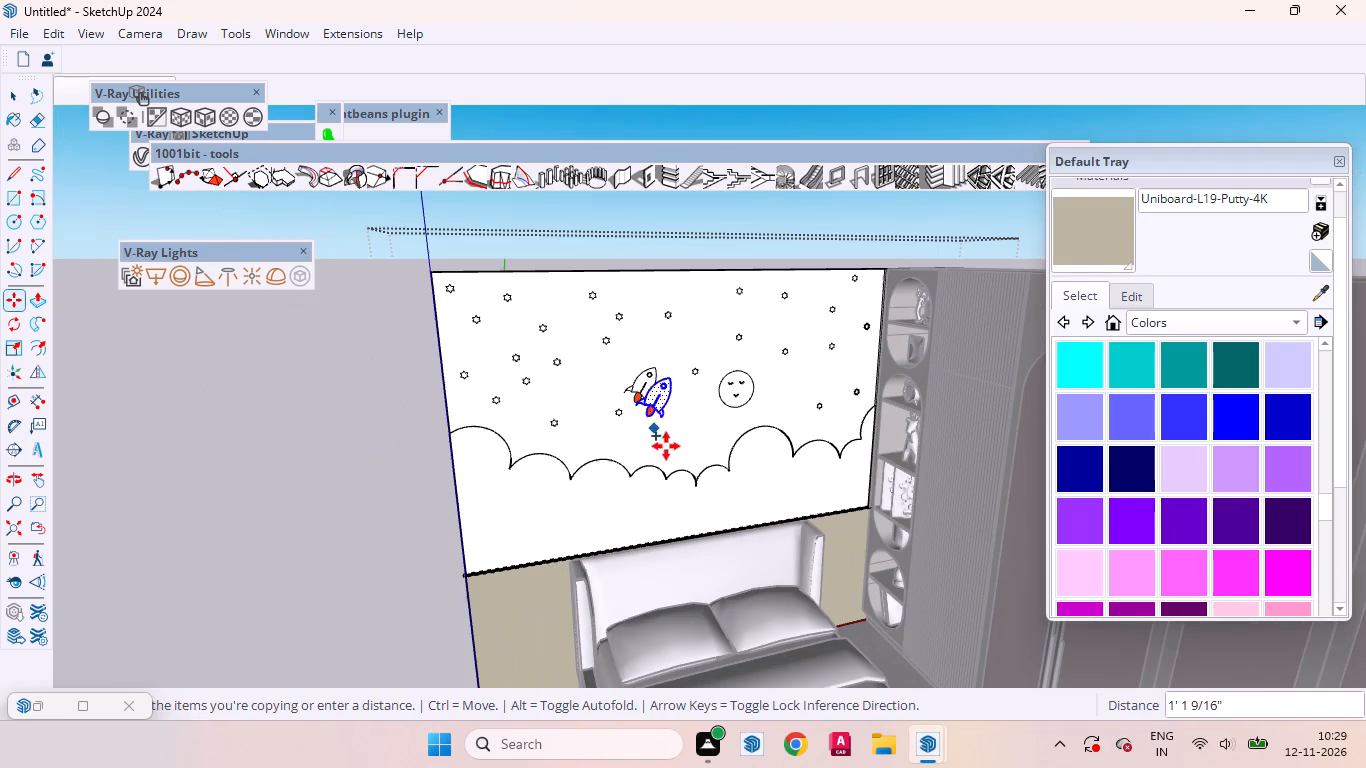
scroll(786, 373, up, 5)
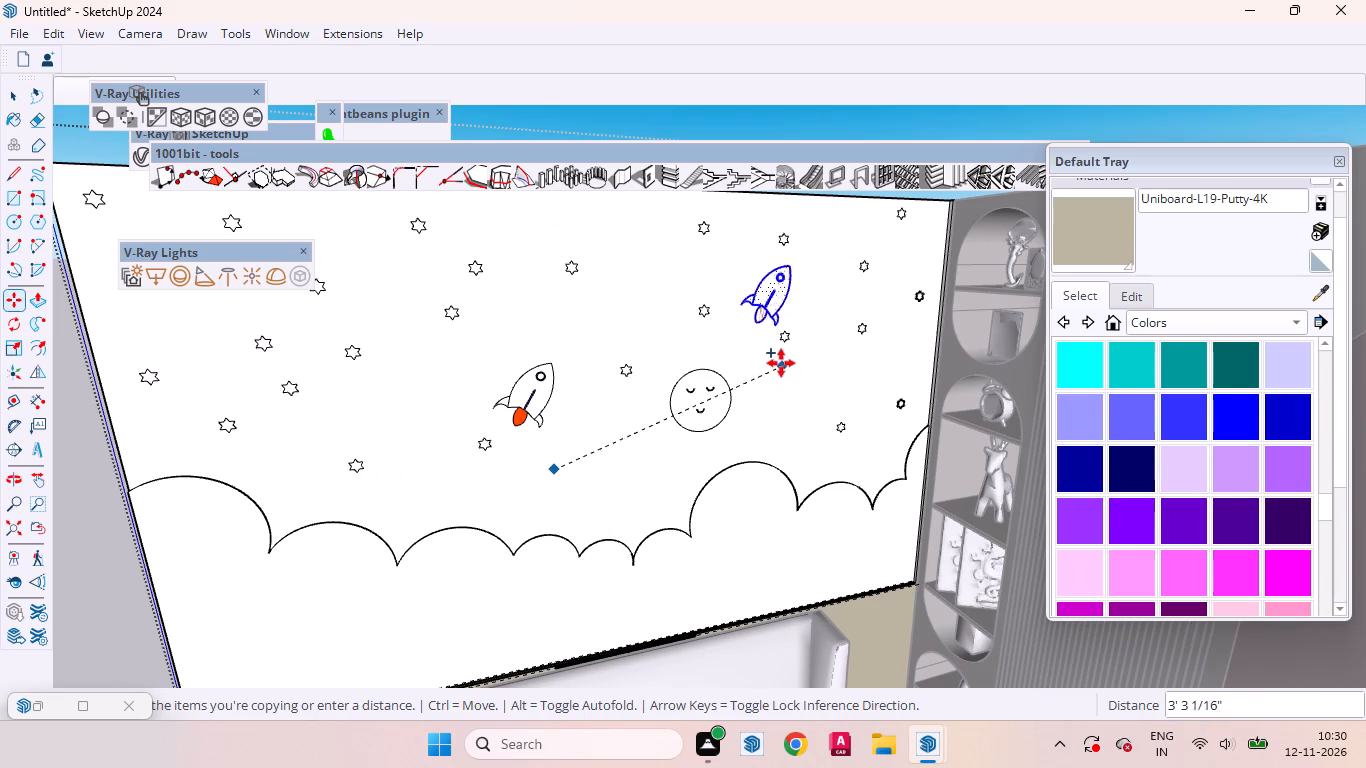
click(784, 360)
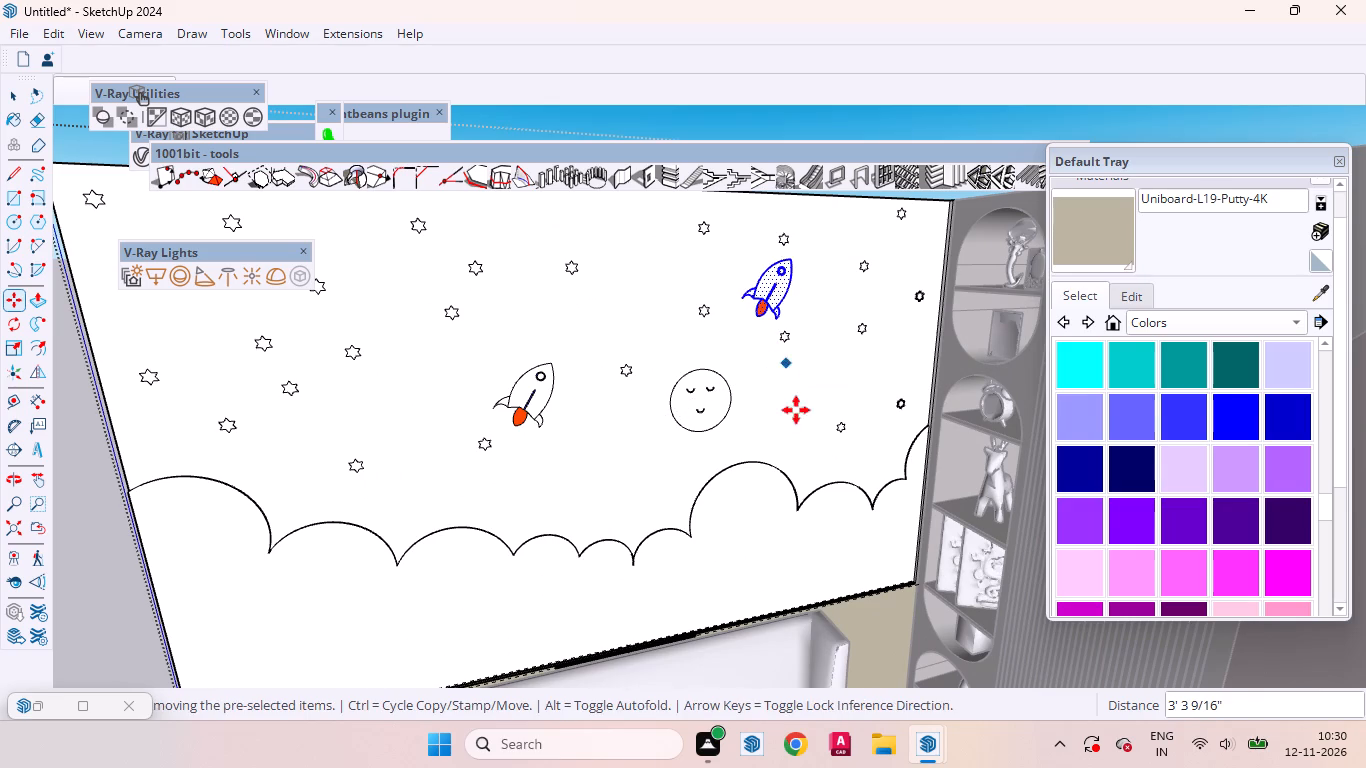
key(space)
scroll(703, 492, down, 4)
scroll(732, 472, up, 1)
scroll(756, 436, down, 4)
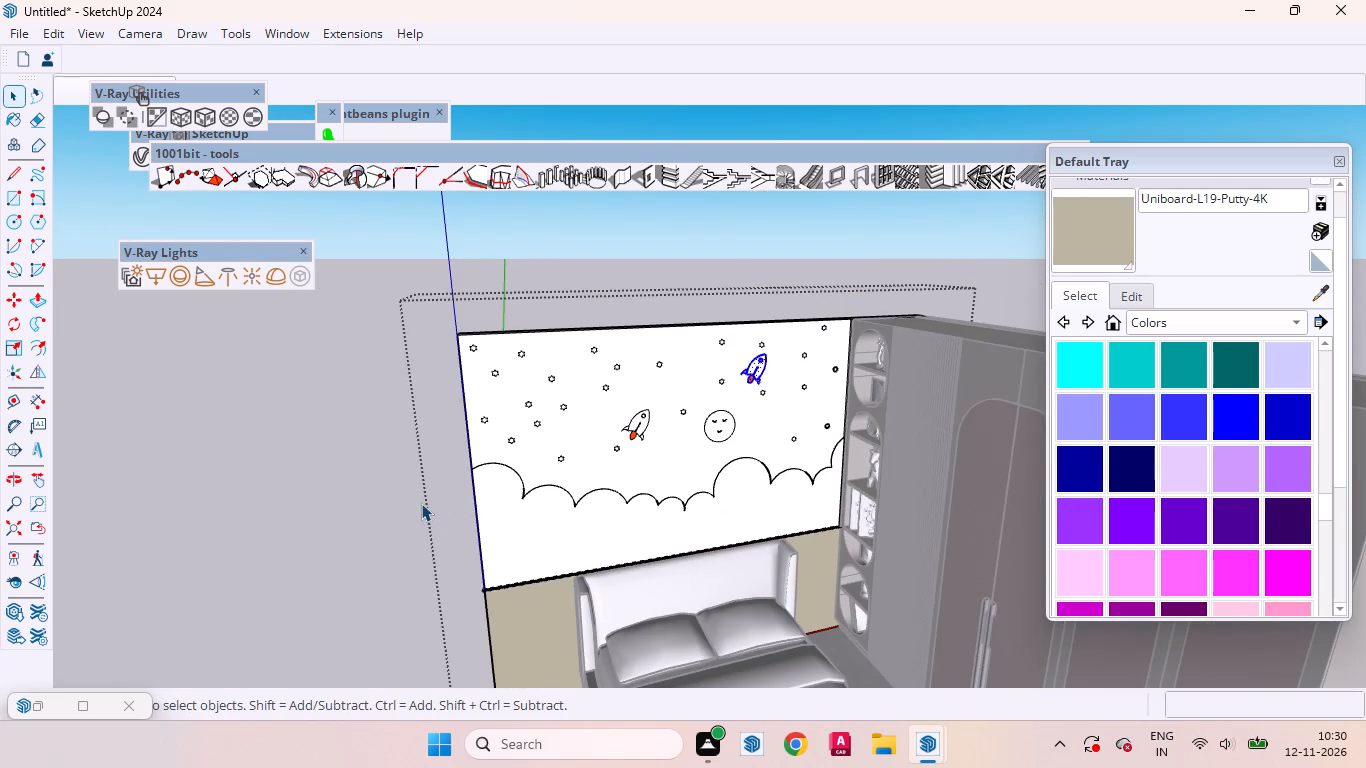
click(421, 503)
Examine the copied rocket up close, checking its body face and the sky face around it.
middle_drag(606, 486, 646, 403)
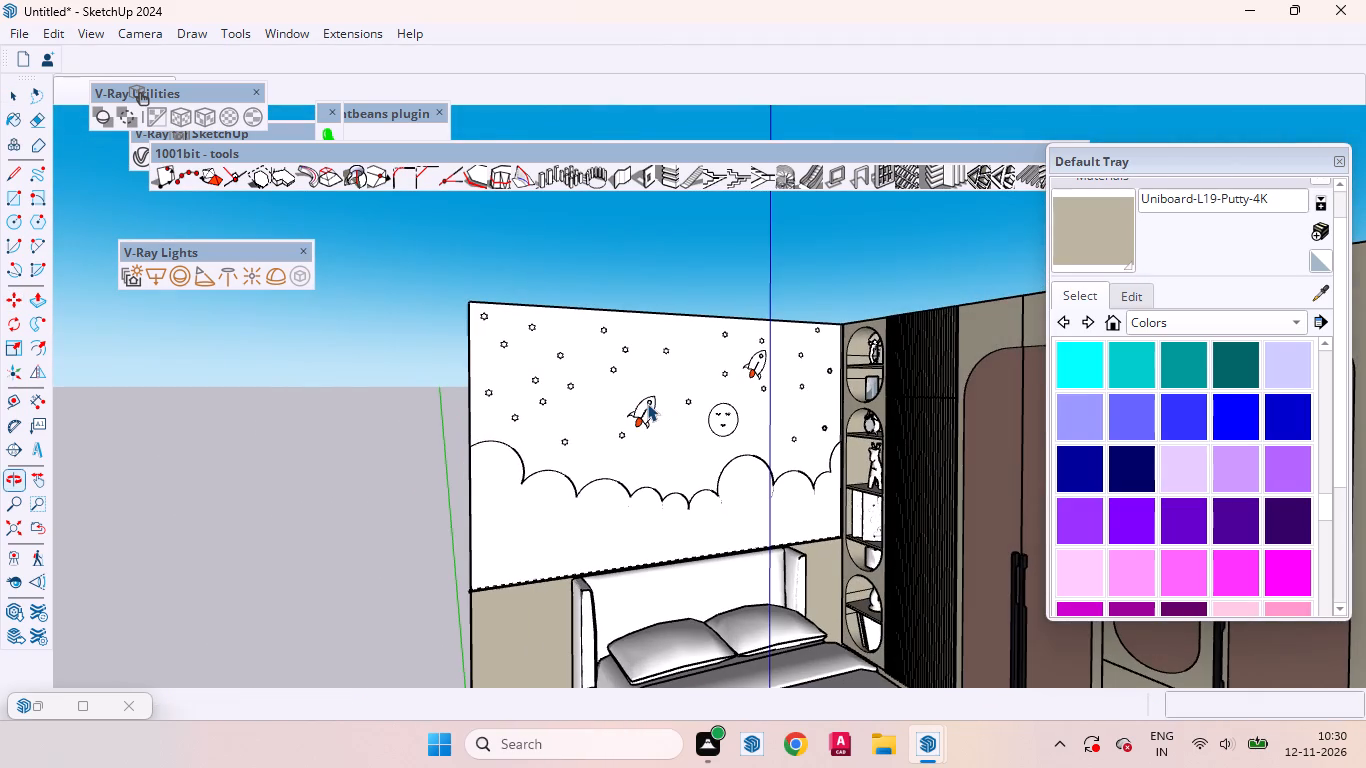
scroll(711, 389, up, 4)
scroll(925, 241, up, 4)
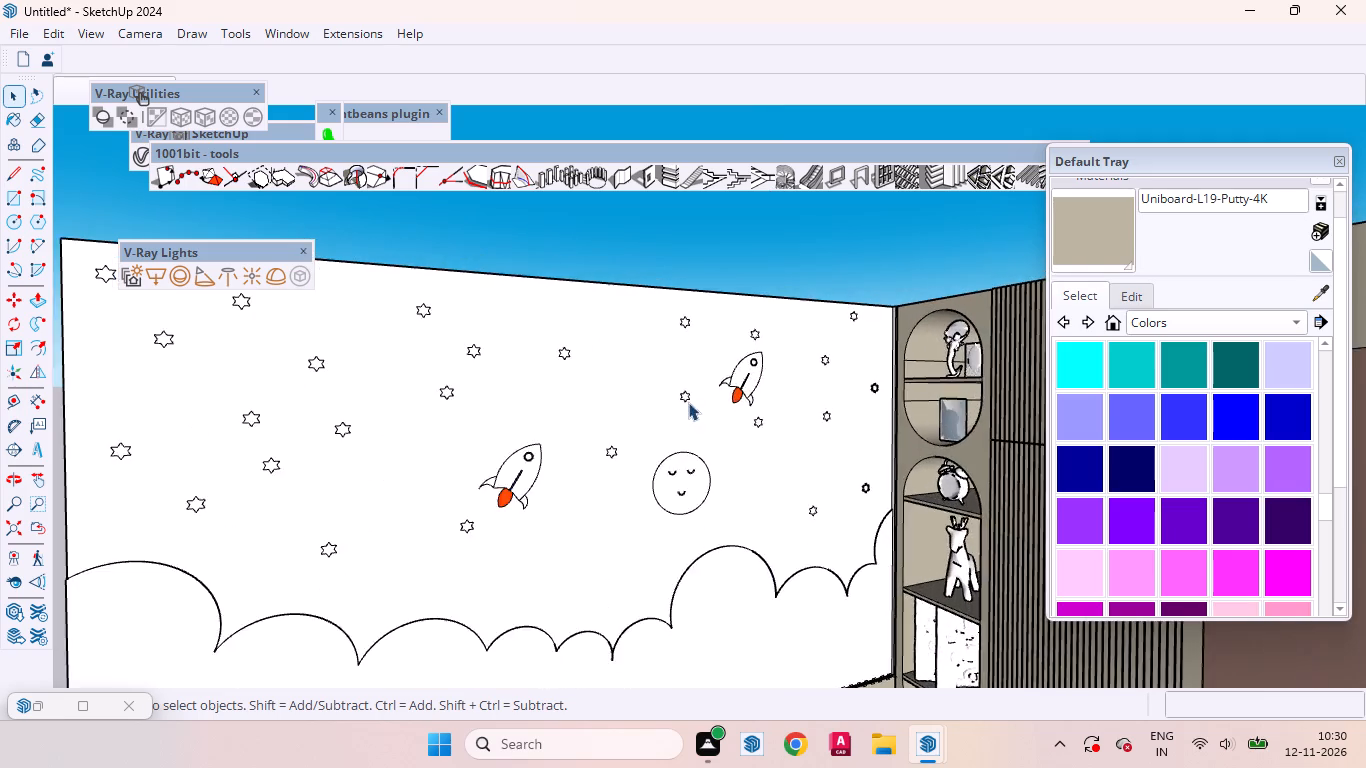
scroll(688, 402, up, 7)
middle_drag(746, 392, 637, 448)
scroll(793, 334, up, 4)
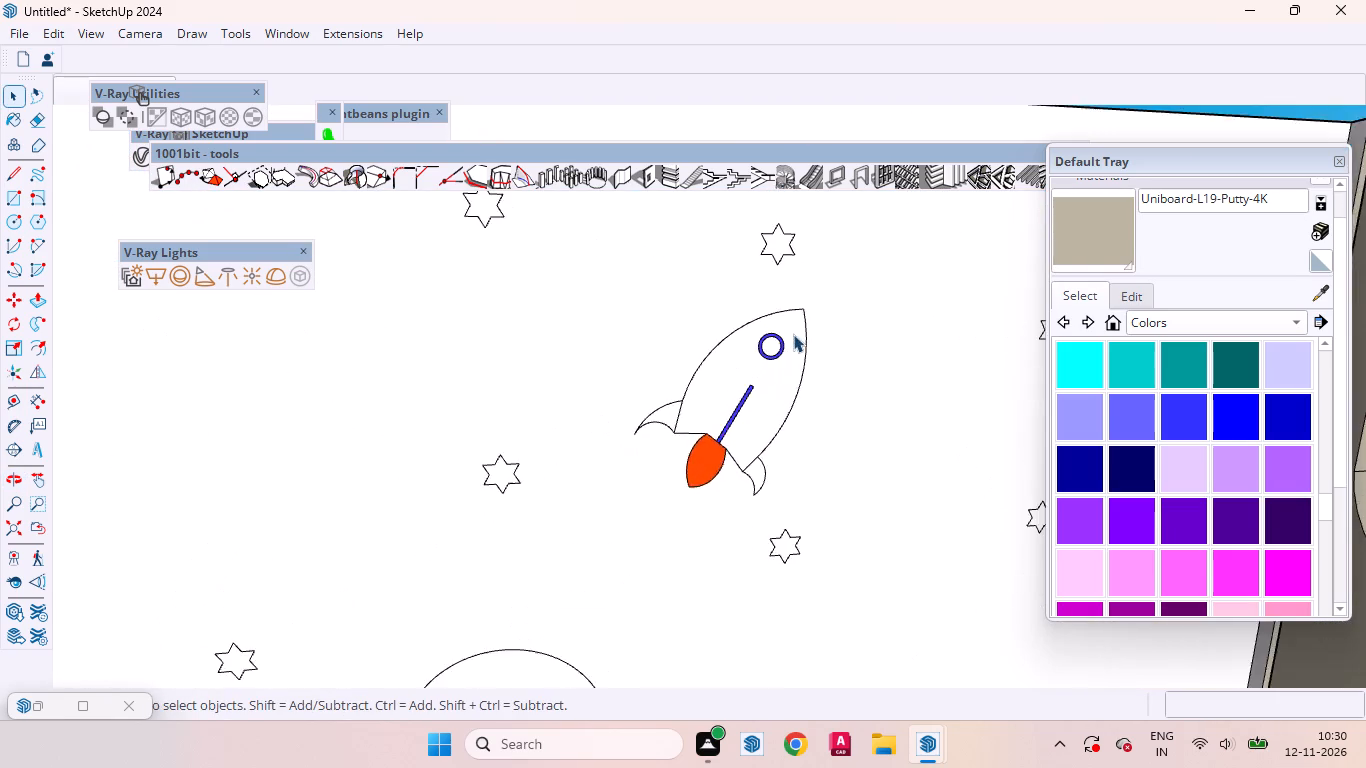
scroll(793, 334, up, 9)
click(763, 410)
double_click(760, 421)
click(743, 436)
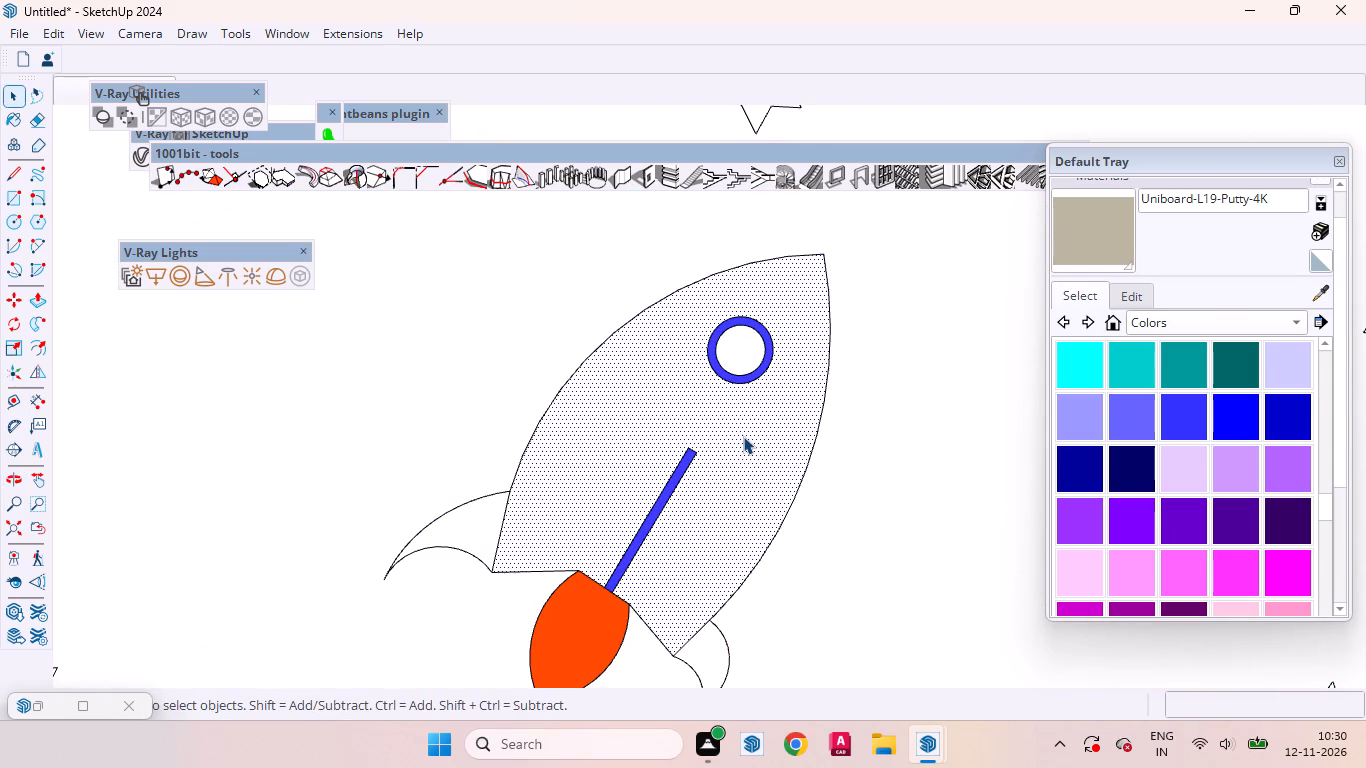
click(874, 519)
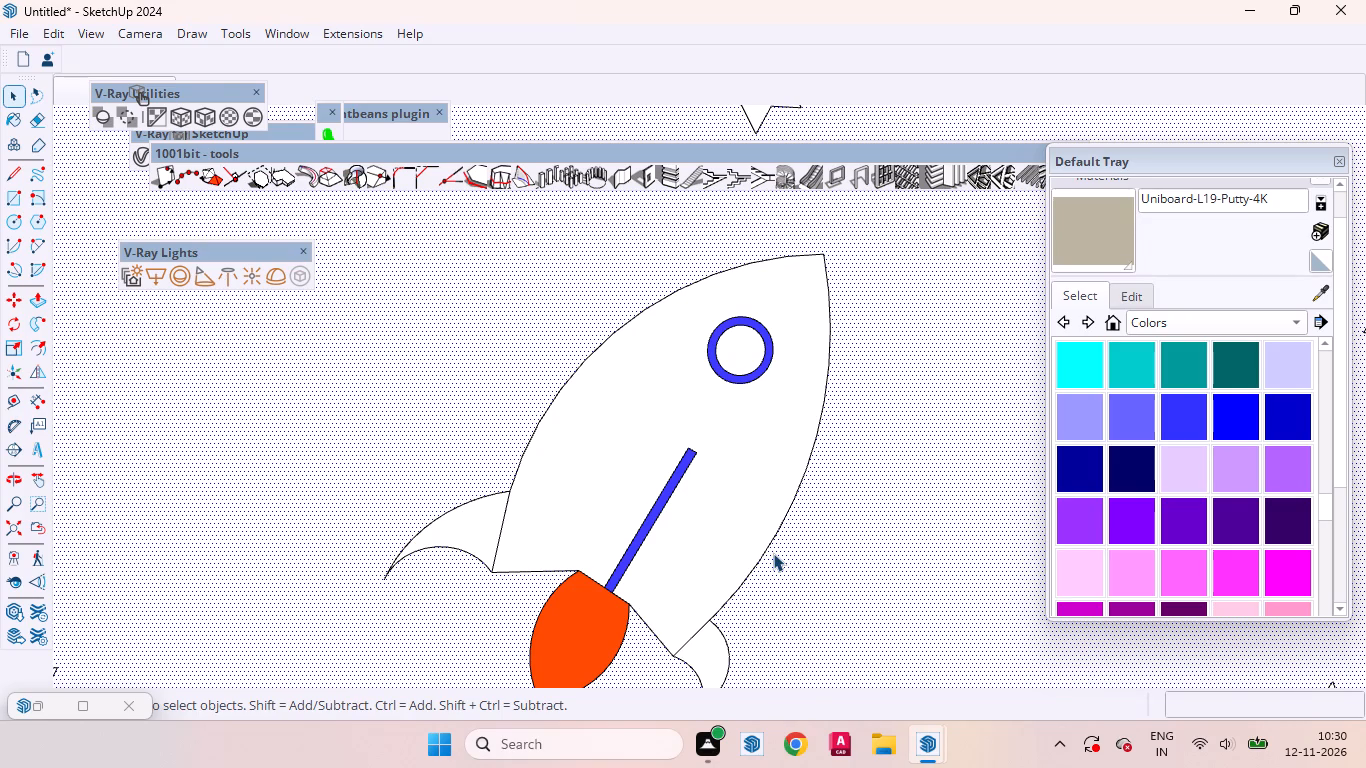
Examine the whole decorated panel with both rockets, the moon and the clouds from farther away.
scroll(708, 566, down, 4)
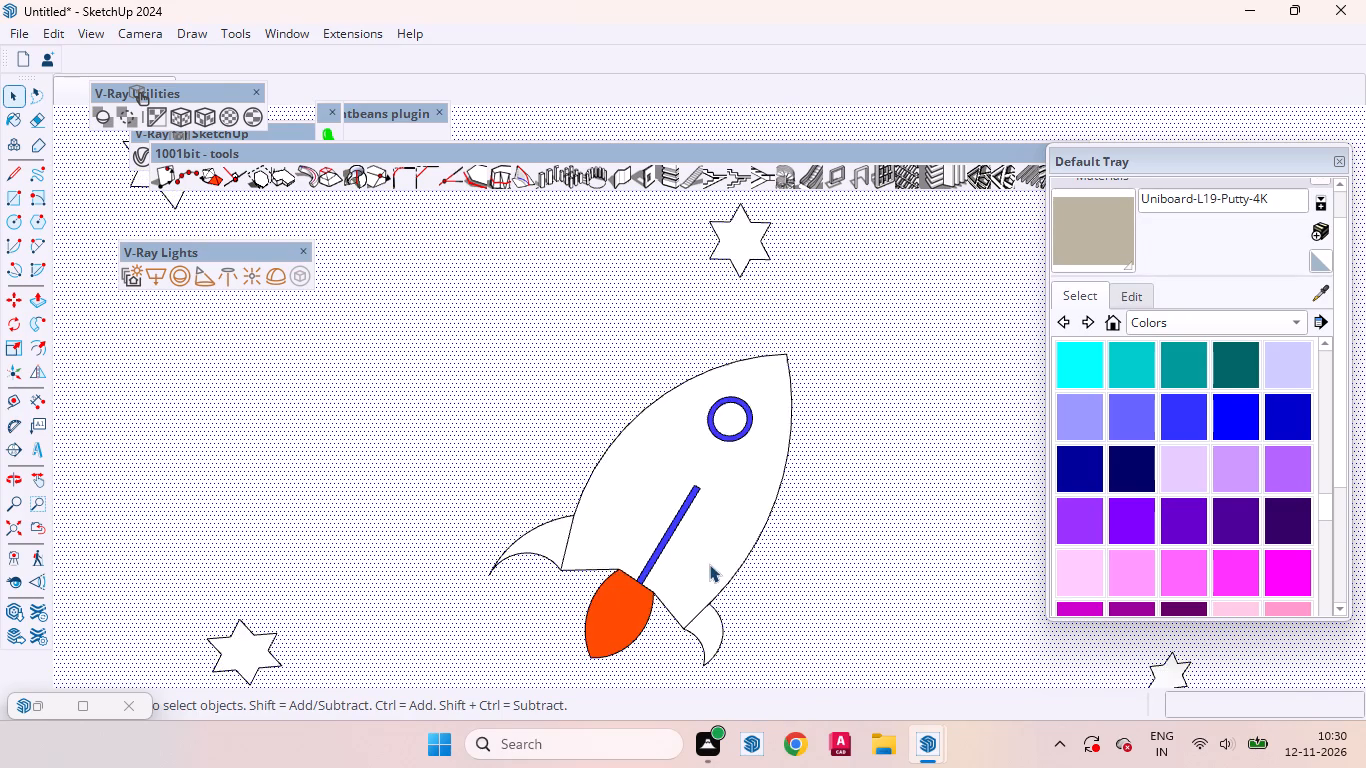
scroll(709, 564, down, 16)
scroll(729, 561, down, 7)
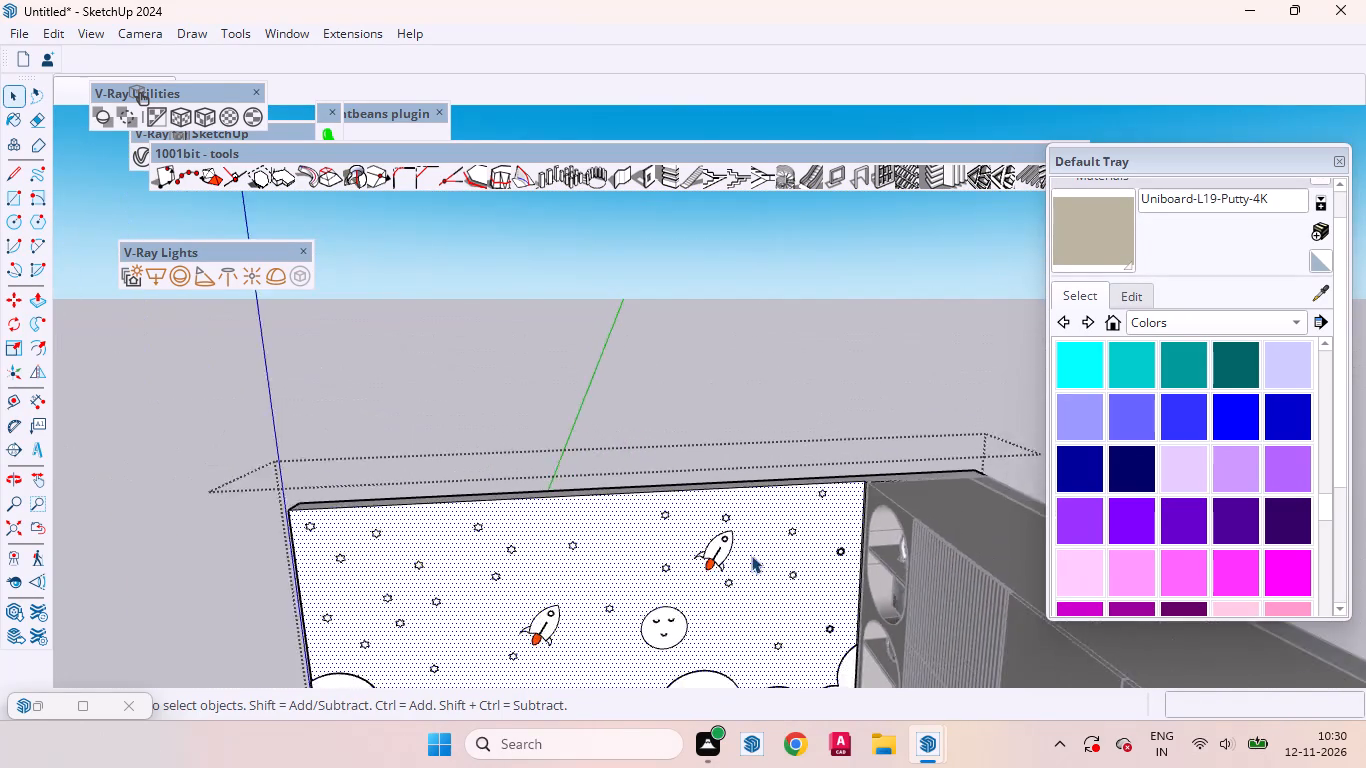
scroll(751, 555, down, 9)
middle_drag(757, 546, 670, 497)
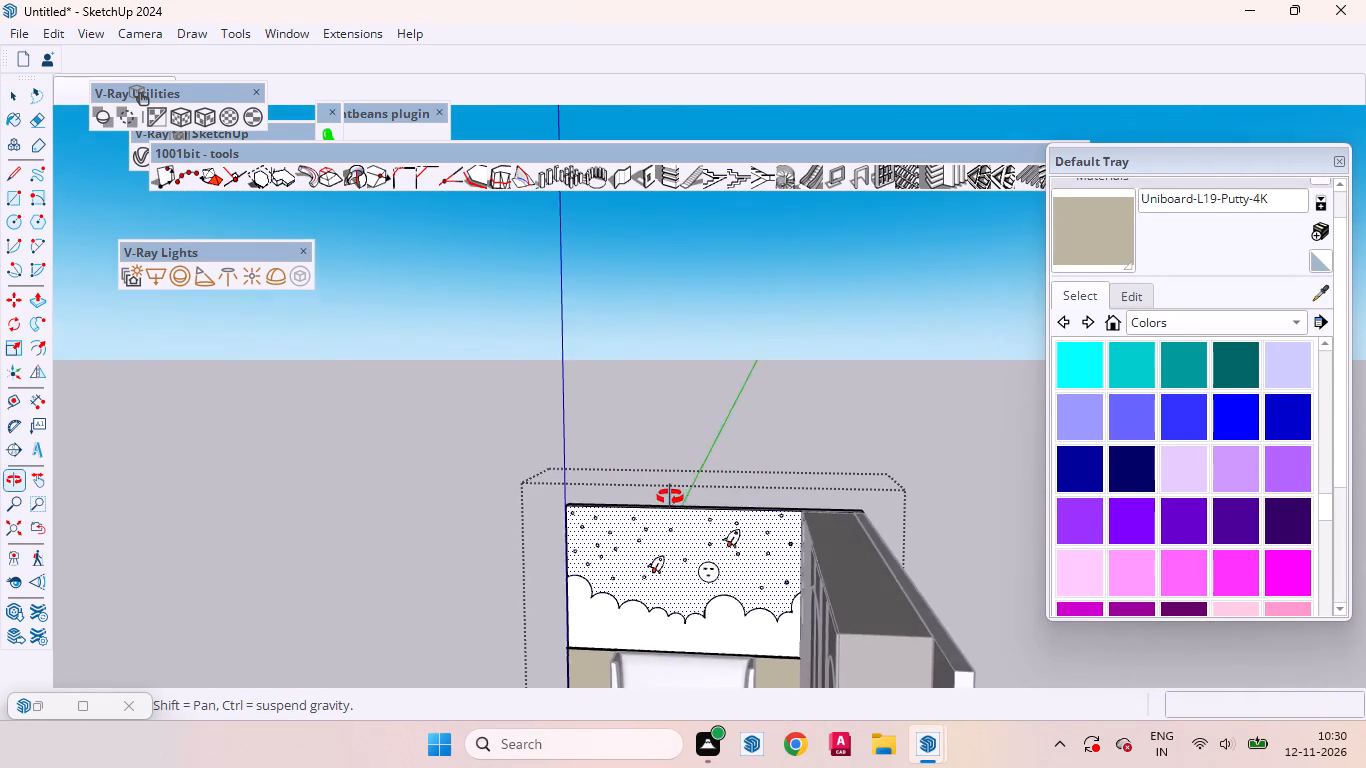
middle_drag(670, 497, 691, 505)
scroll(652, 529, up, 4)
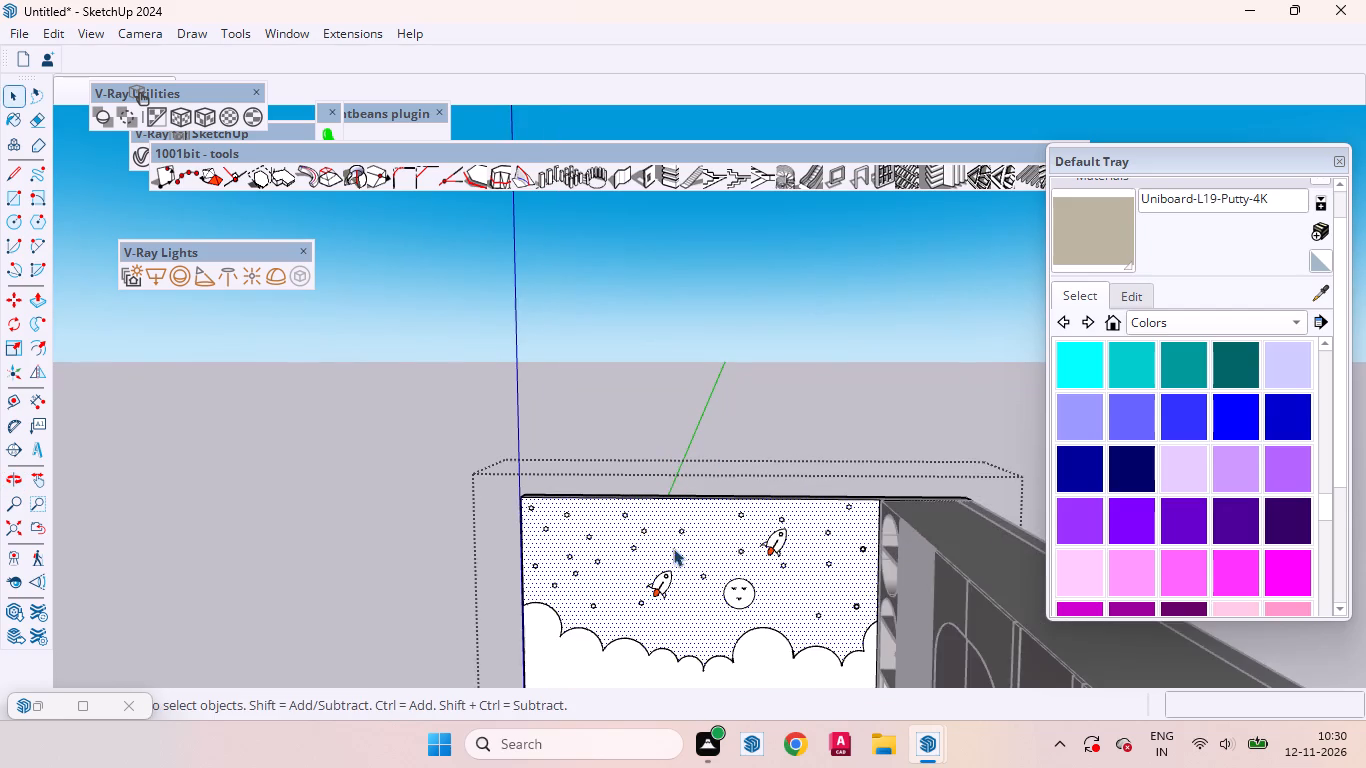
scroll(674, 549, up, 3)
scroll(762, 535, down, 7)
scroll(771, 584, up, 4)
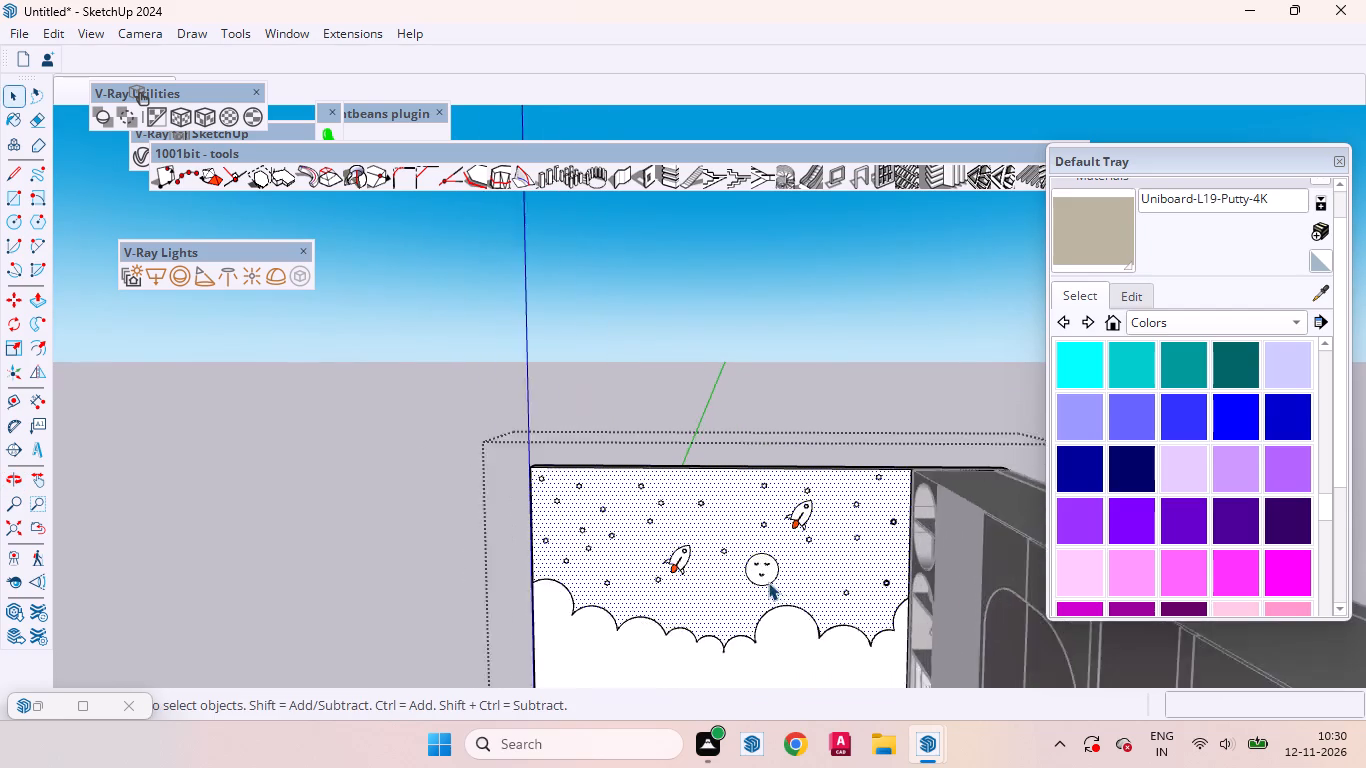
scroll(768, 582, up, 8)
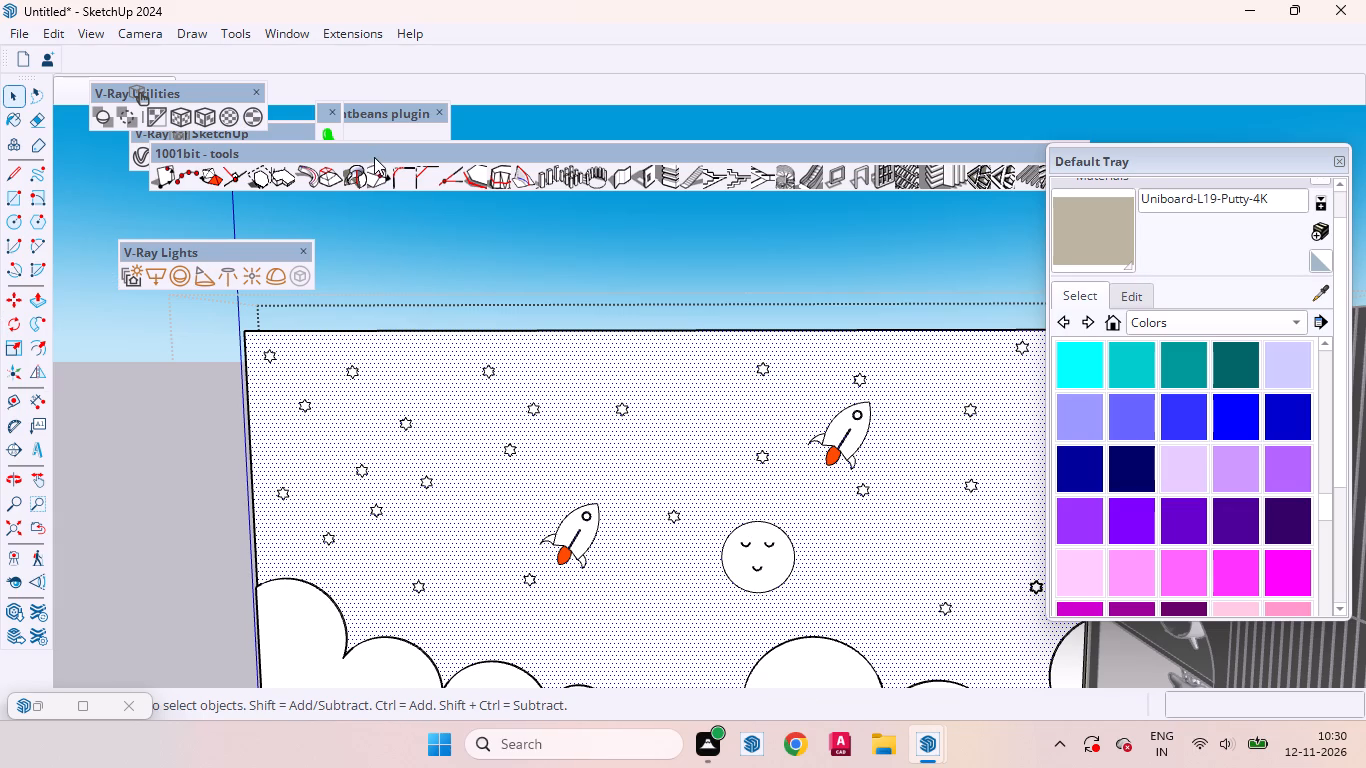
Browse the laminates in the Lightbeans texture library and download Olon's Blank Canvas VF300 Laminate.
click(323, 131)
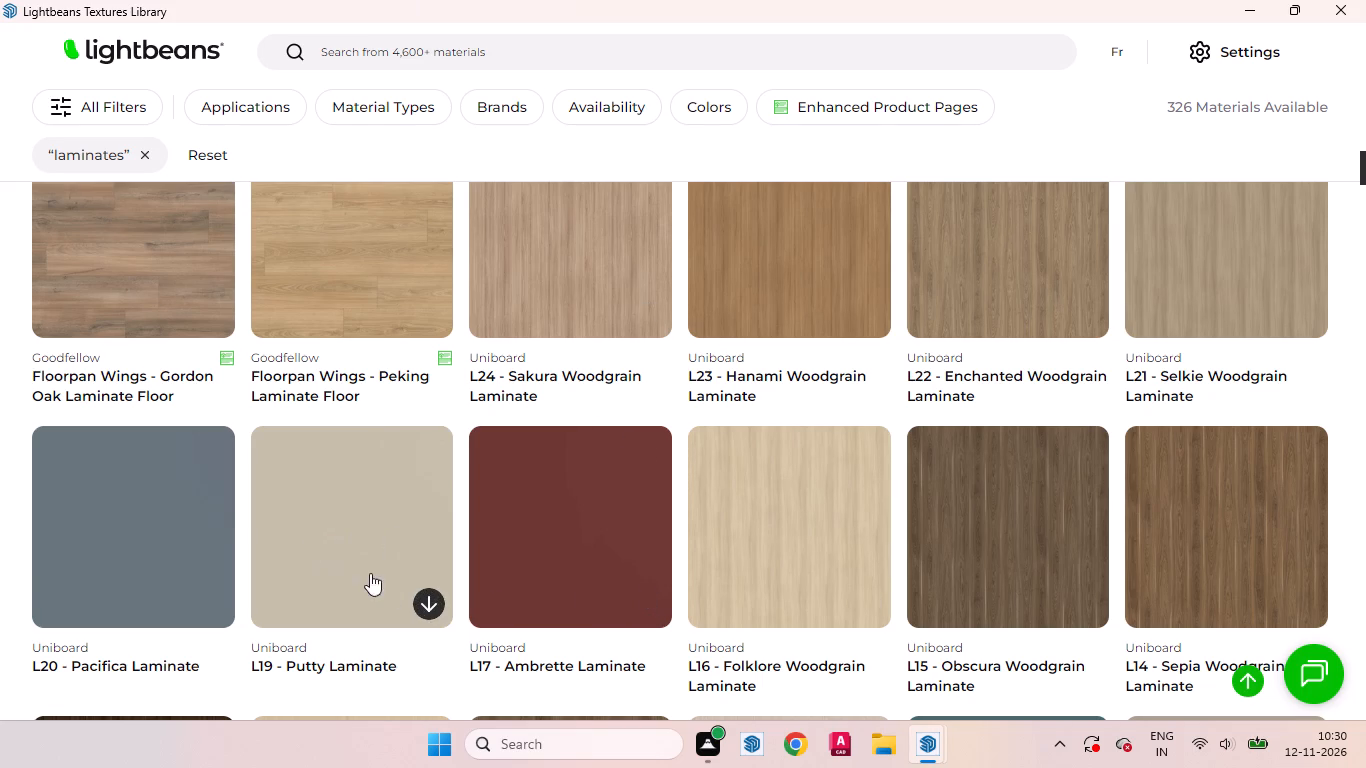
scroll(698, 522, up, 3)
scroll(705, 536, down, 8)
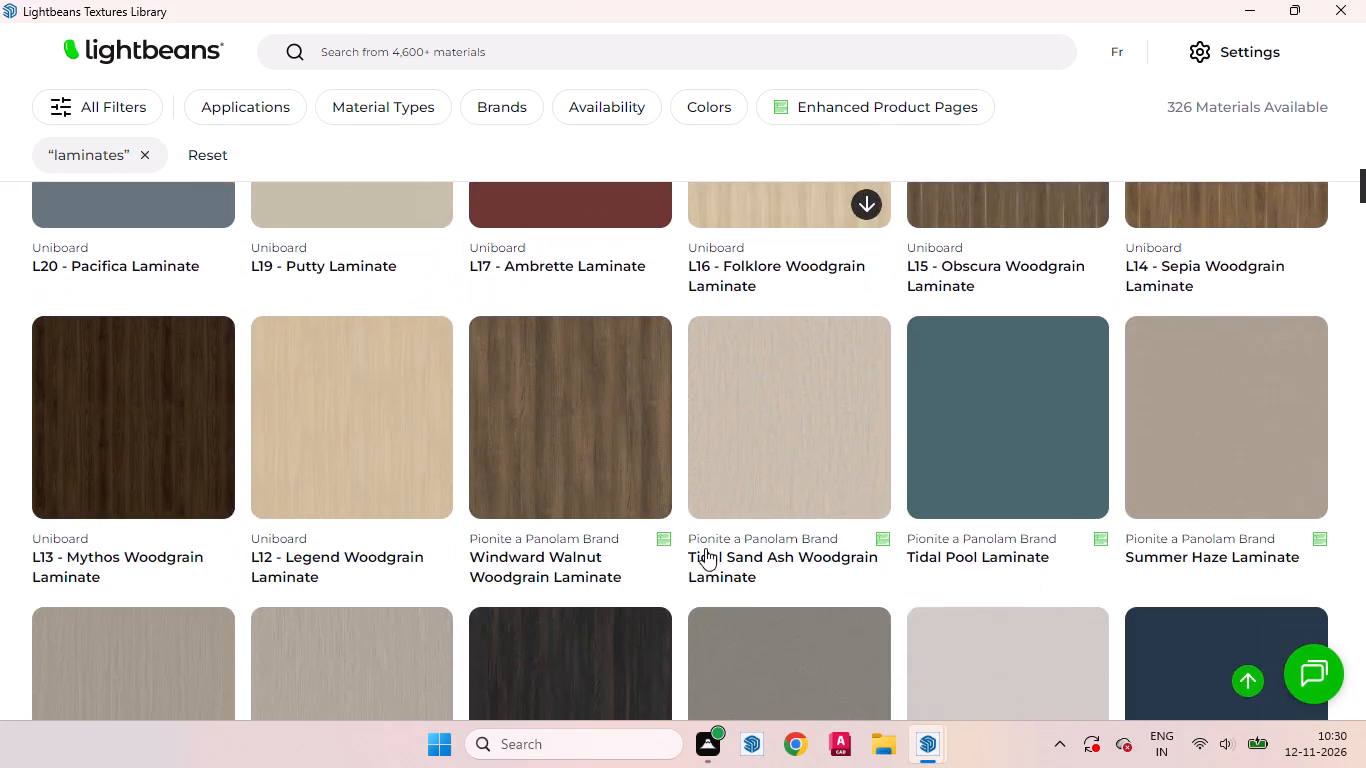
scroll(705, 548, down, 13)
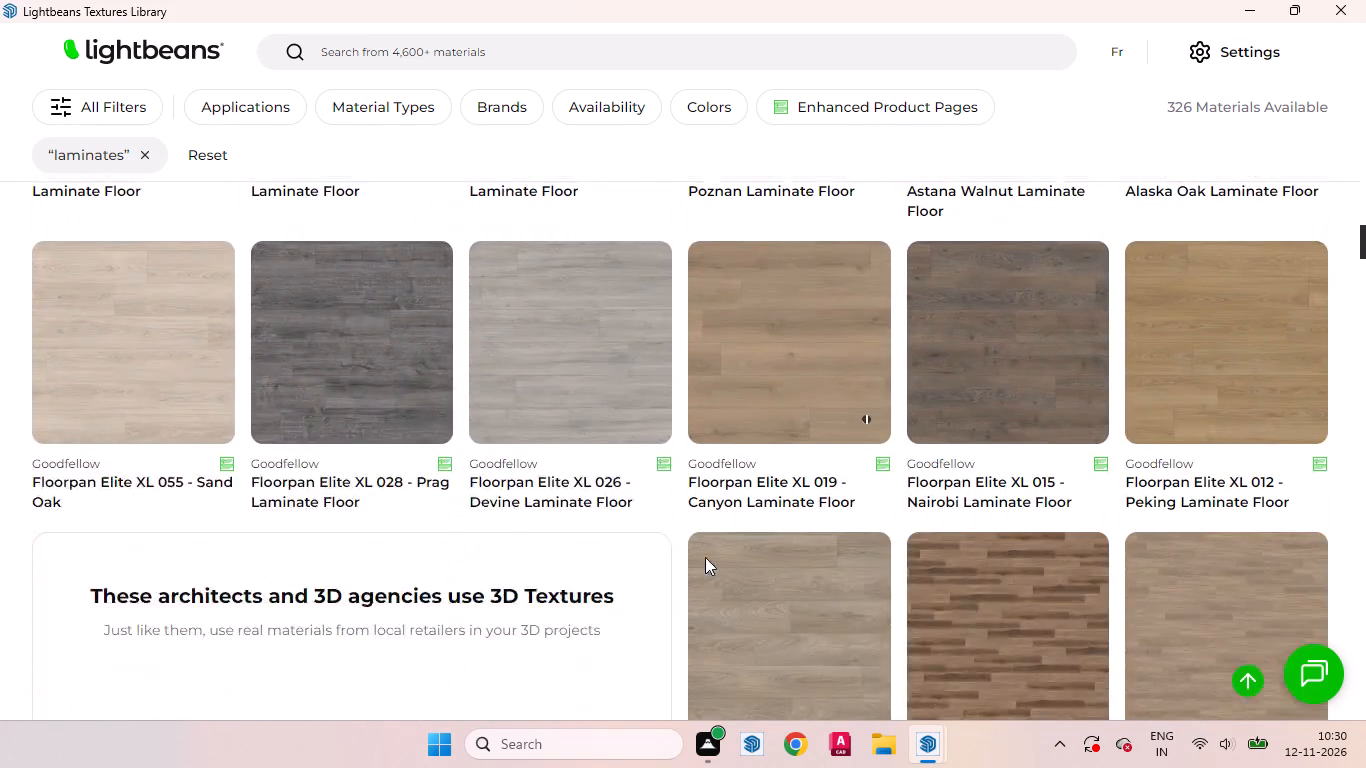
scroll(705, 557, down, 13)
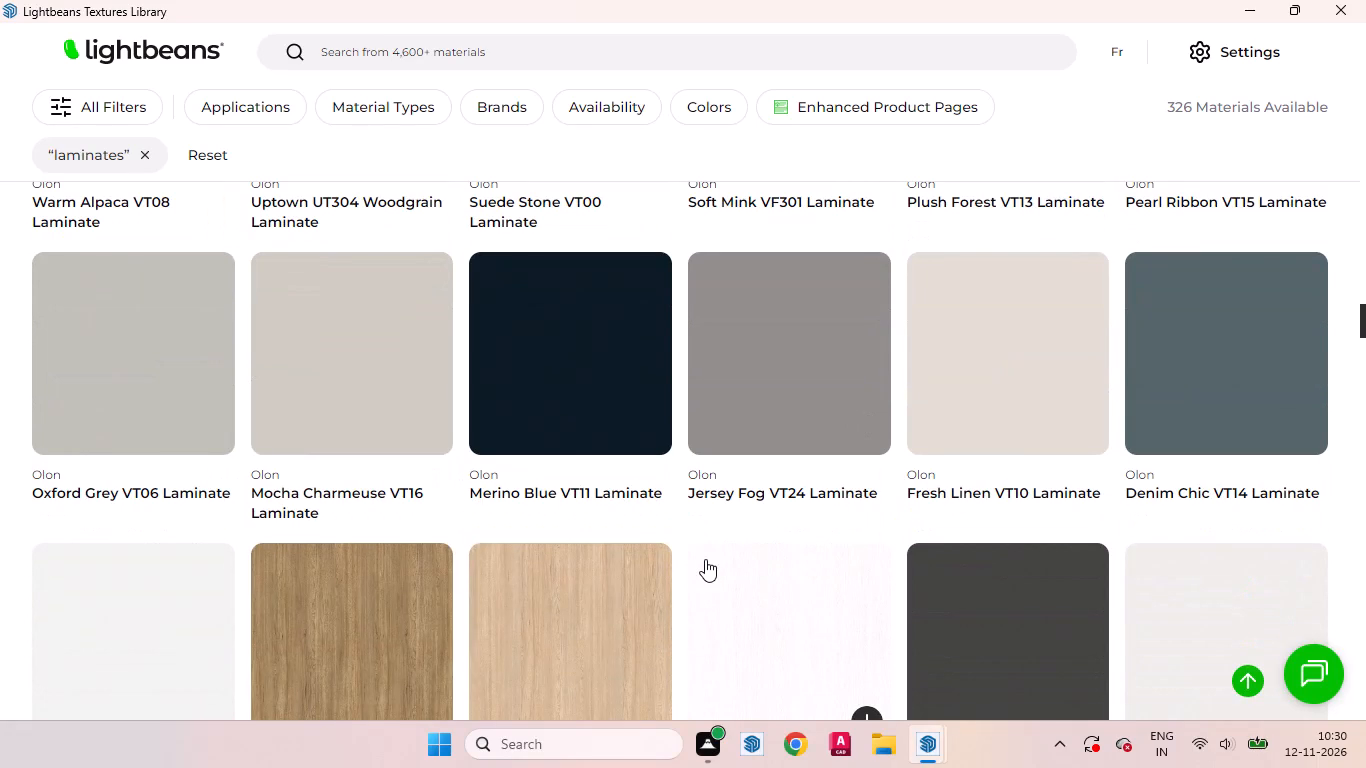
scroll(915, 461, down, 1)
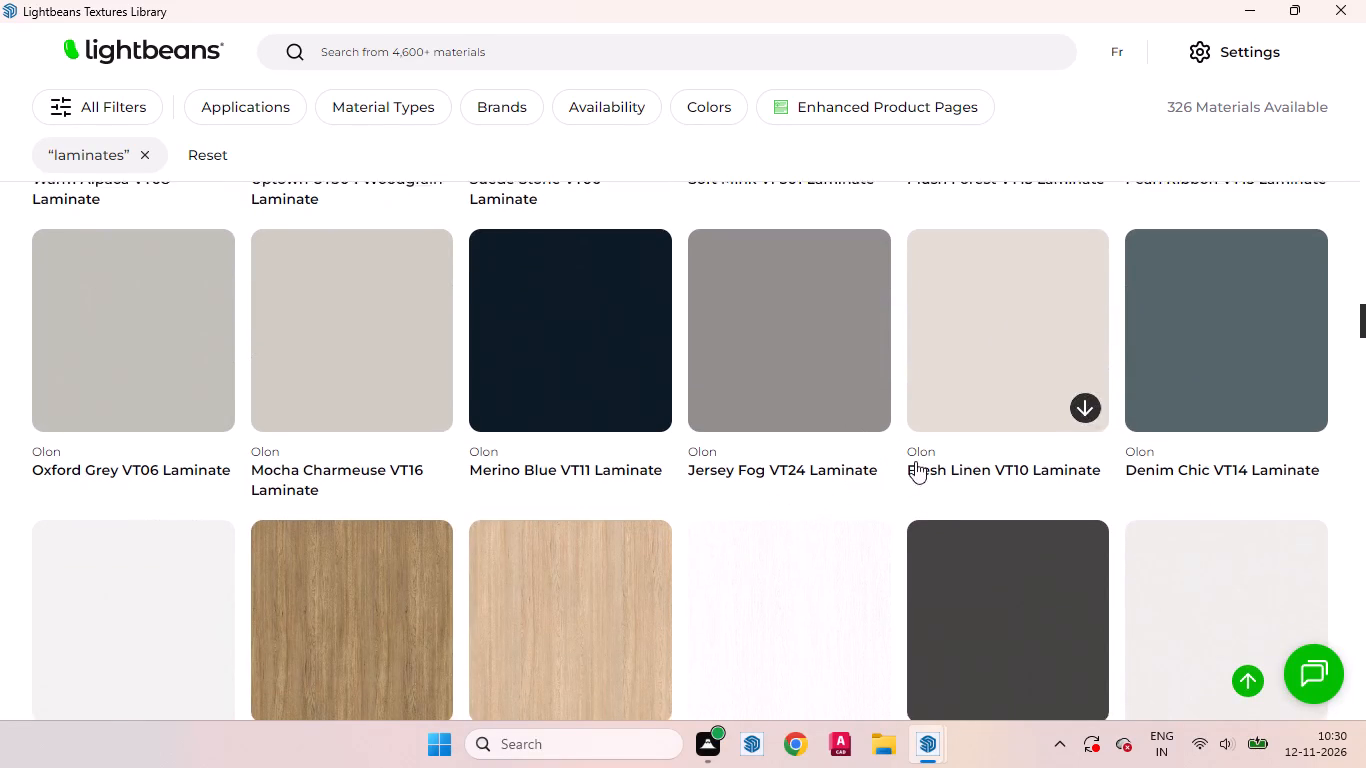
scroll(915, 461, down, 1)
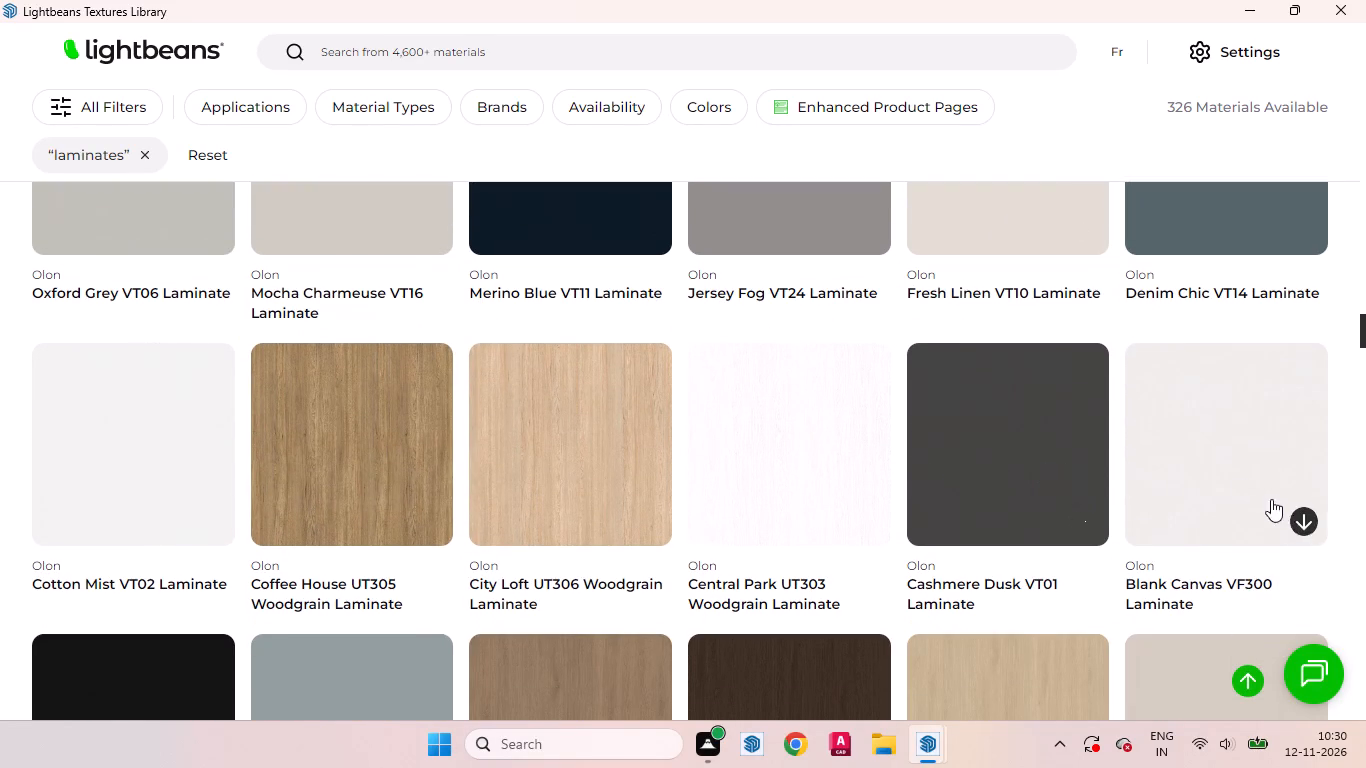
click(1298, 513)
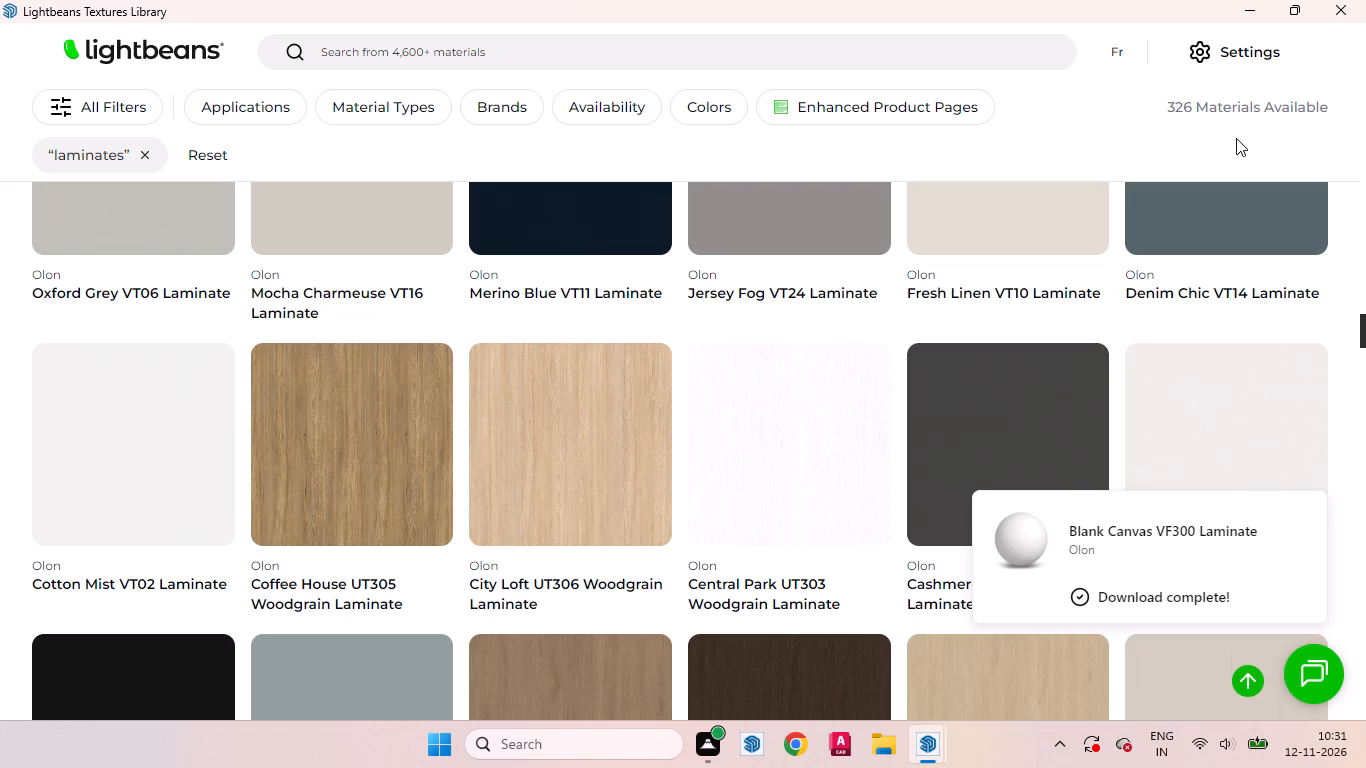
click(1247, 18)
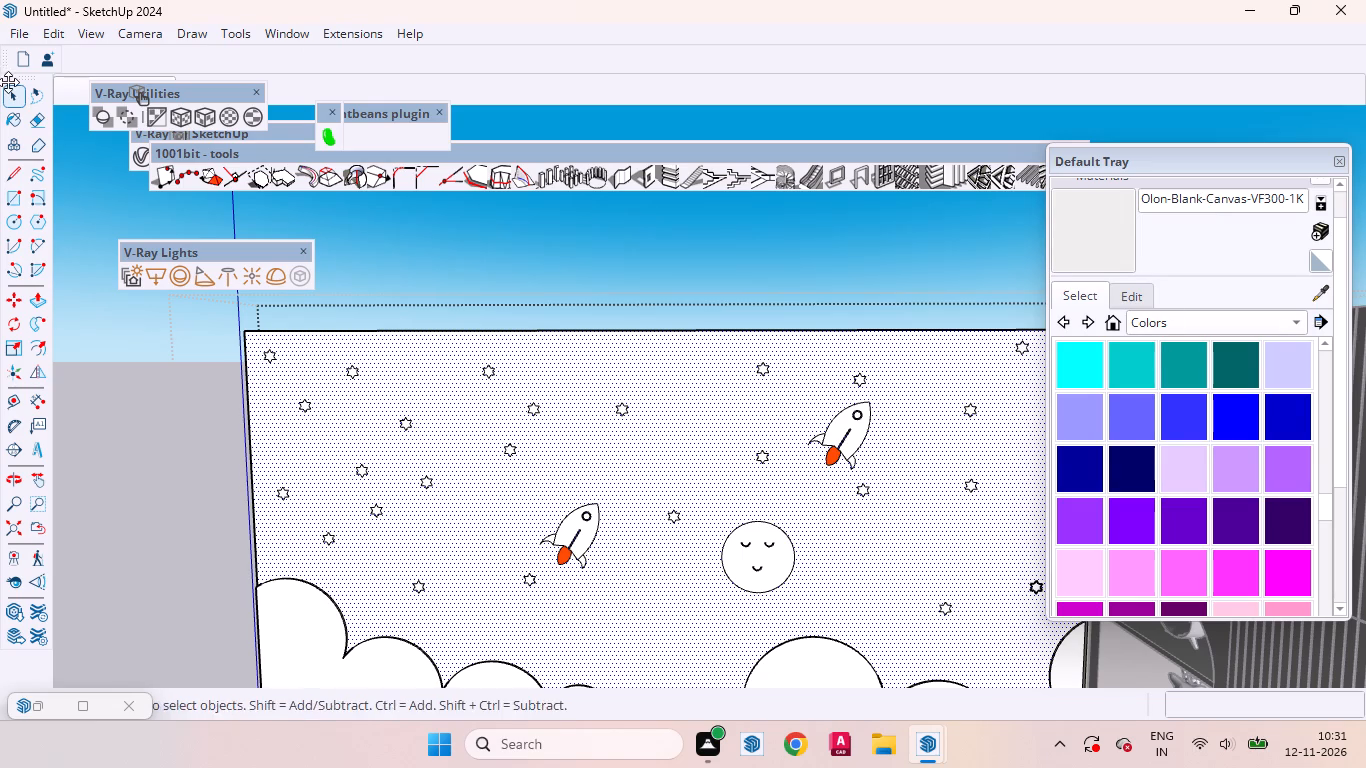
Paint the front face of the cloud relief with Olon-Blank-Canvas-VF300-1K.
click(14, 101)
click(623, 469)
click(1098, 245)
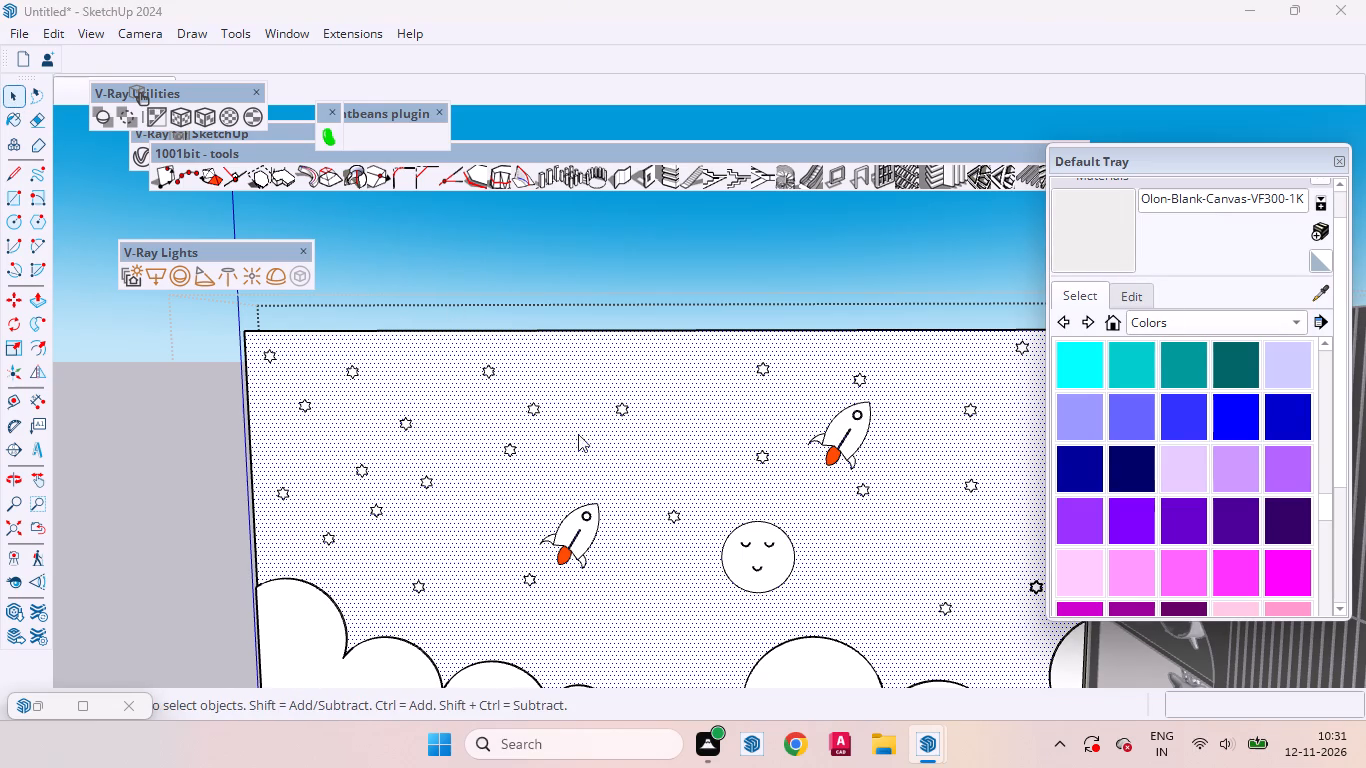
click(584, 452)
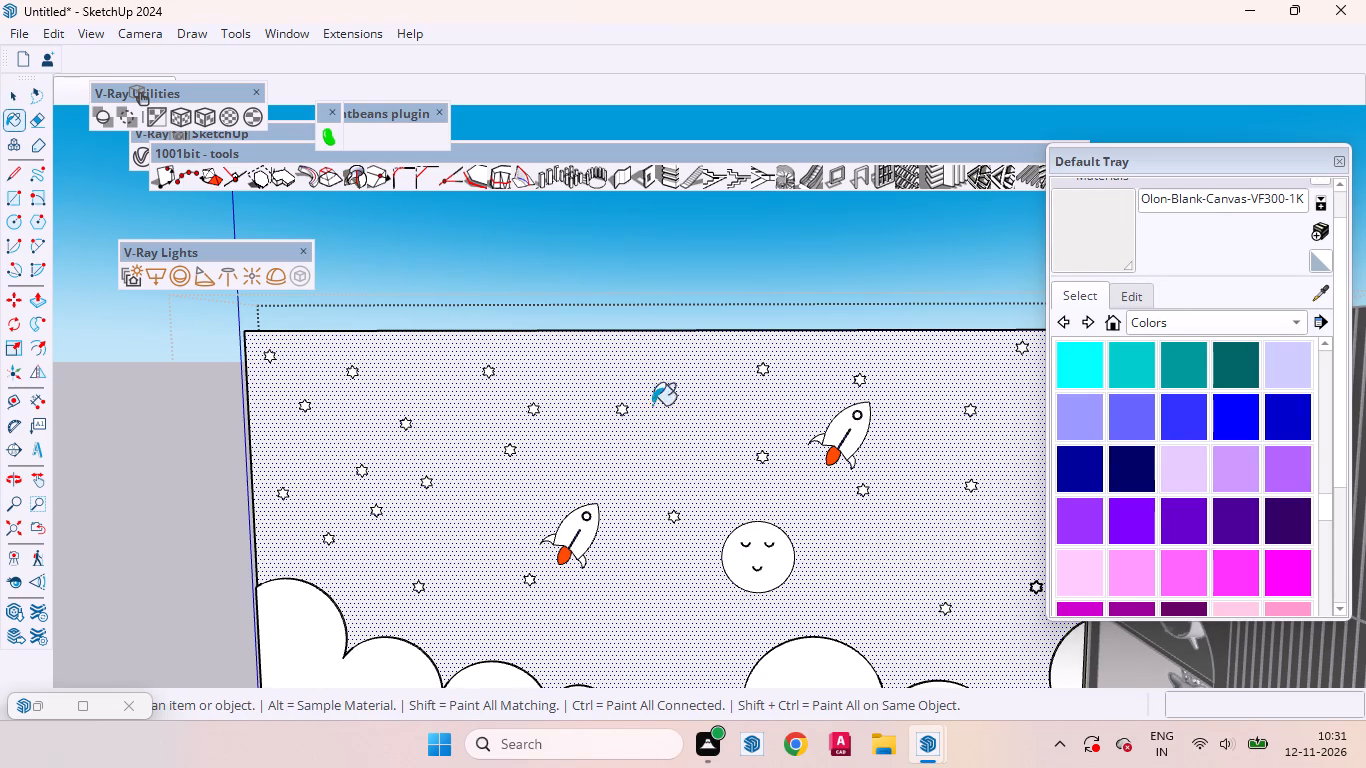
scroll(659, 374, down, 7)
scroll(618, 543, up, 3)
click(567, 564)
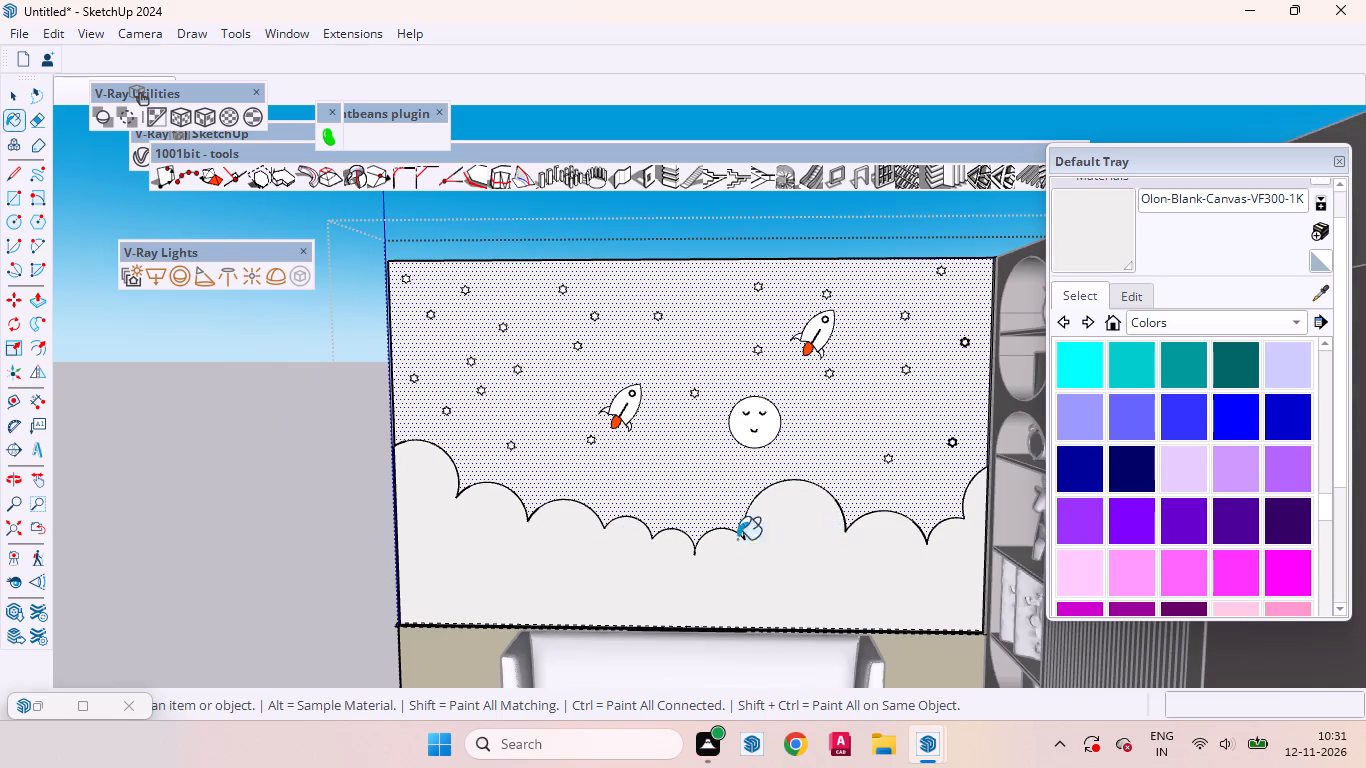
Paint the side edges of the cloud bumps at the panel's outer end, away from the shelves, with Olon-Blank-Canvas-VF300-1K.
scroll(513, 483, up, 6)
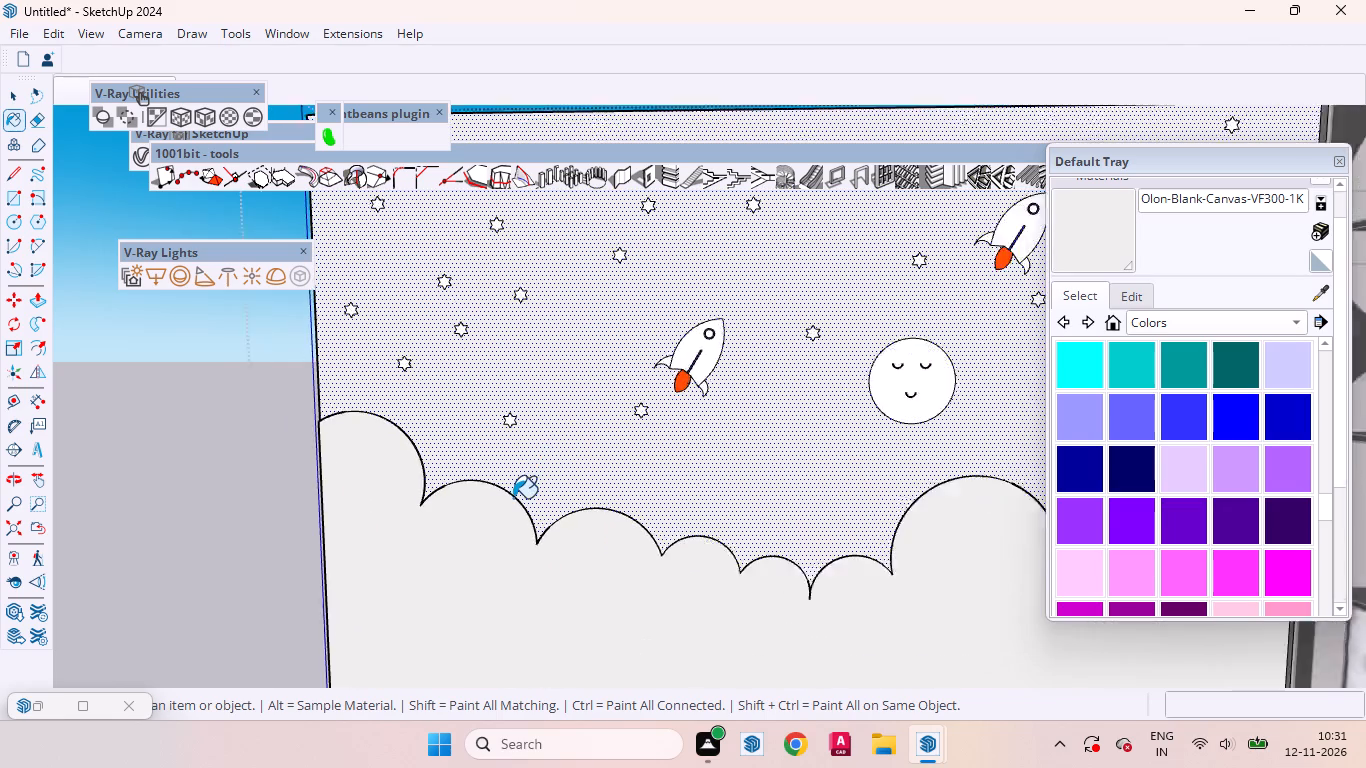
scroll(513, 498, up, 1)
scroll(407, 455, up, 11)
middle_drag(433, 517, 283, 686)
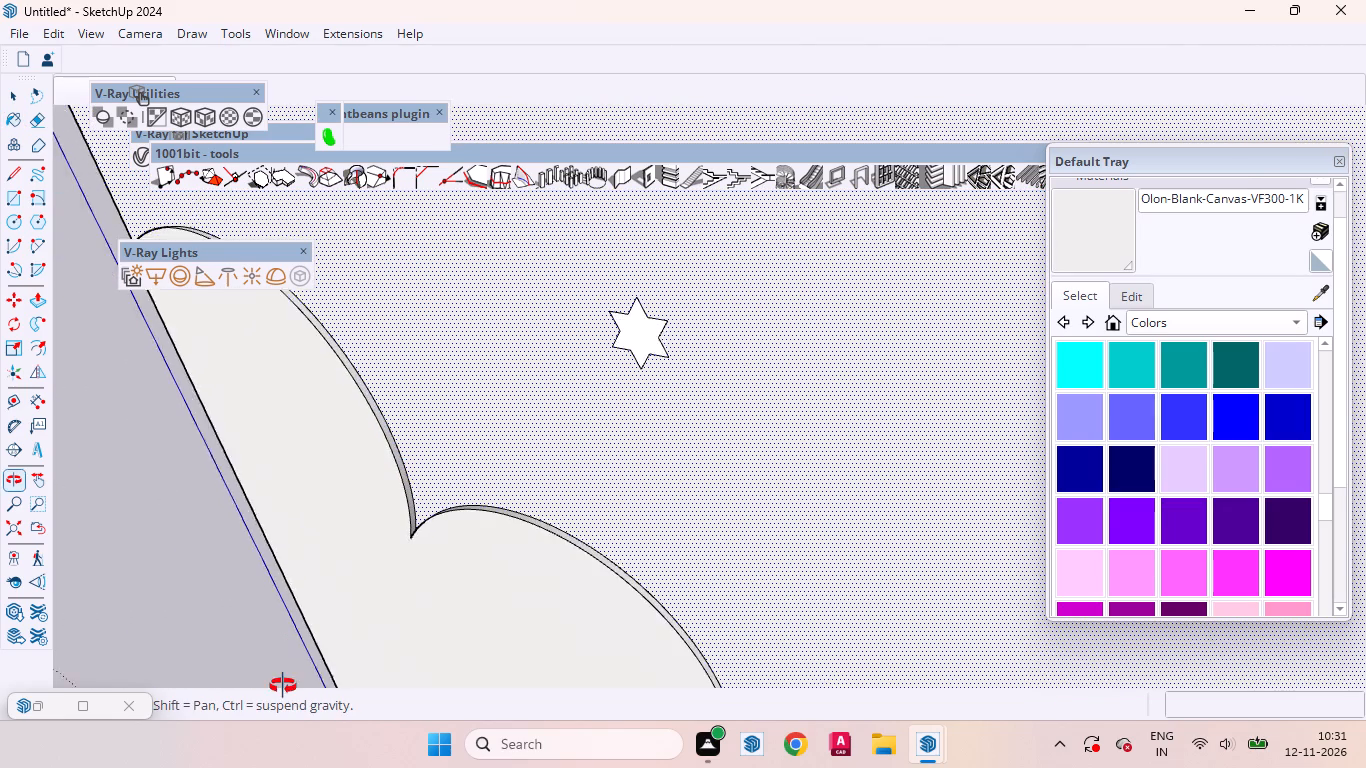
middle_drag(283, 686, 283, 685)
scroll(378, 482, up, 11)
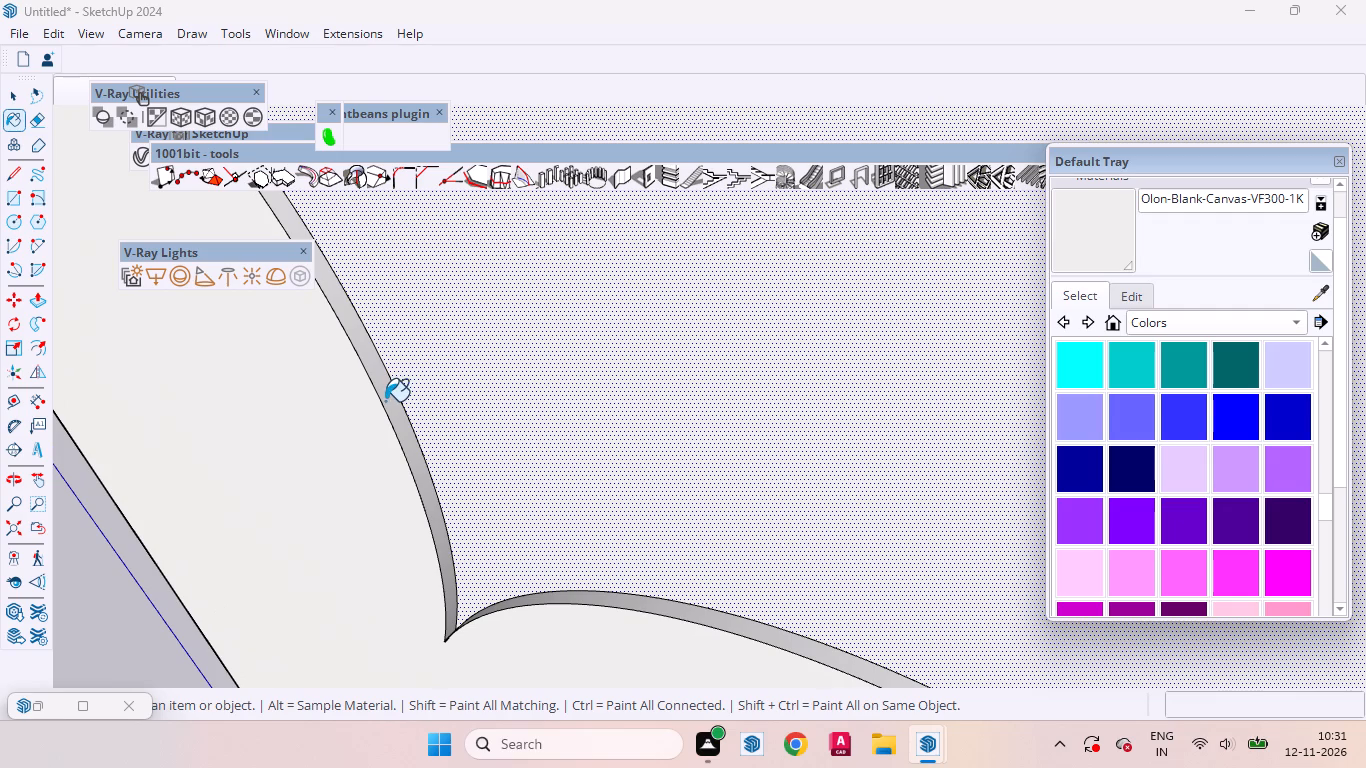
click(385, 401)
scroll(617, 599, up, 3)
click(619, 600)
scroll(593, 528, down, 4)
scroll(667, 625, up, 8)
click(661, 588)
scroll(572, 542, down, 8)
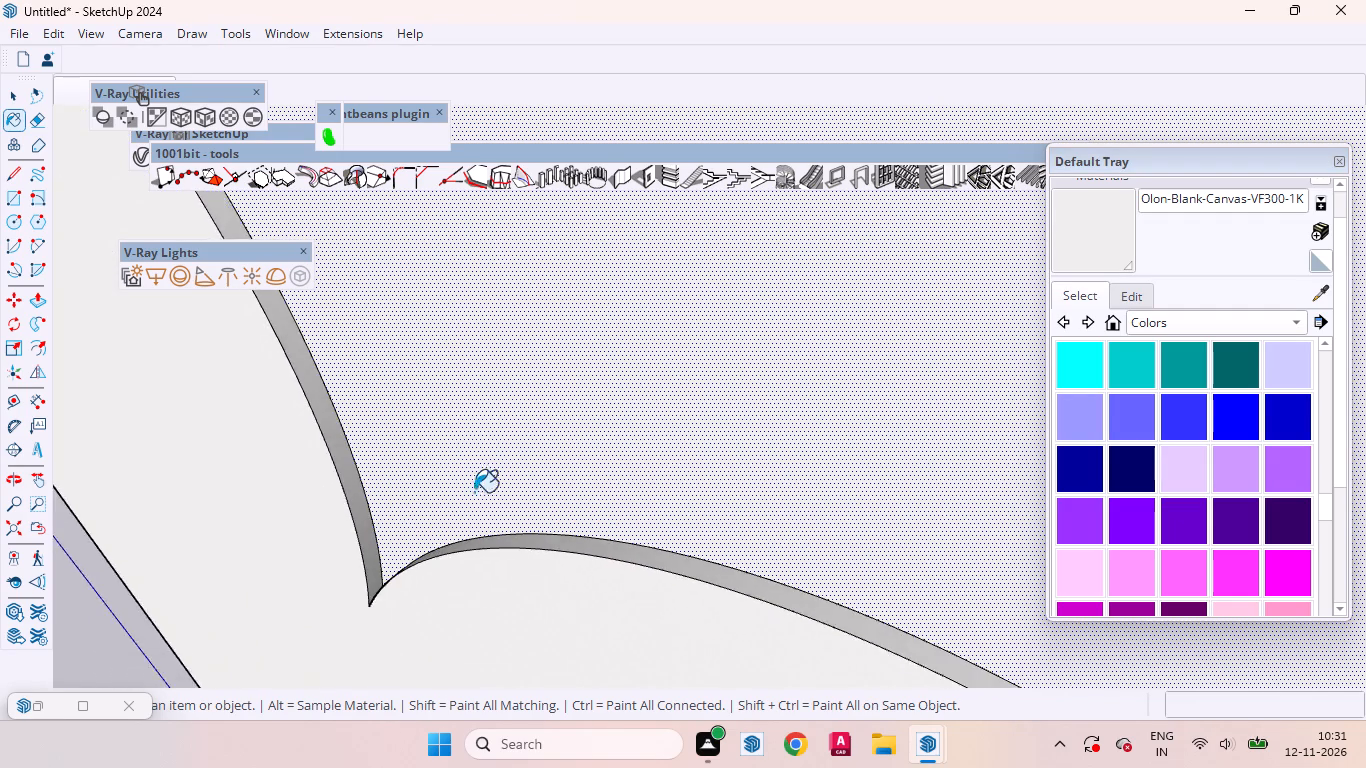
scroll(474, 492, down, 20)
scroll(474, 492, down, 5)
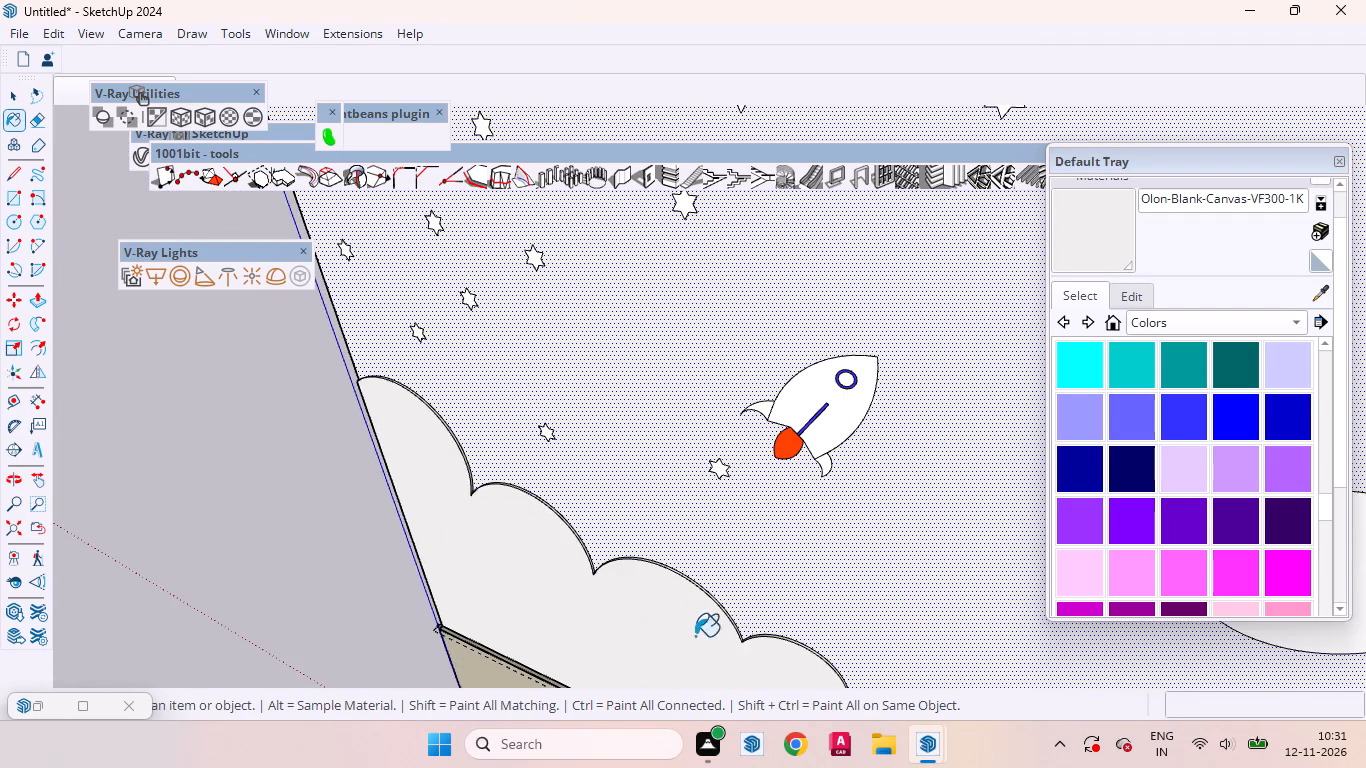
scroll(718, 640, up, 20)
click(690, 541)
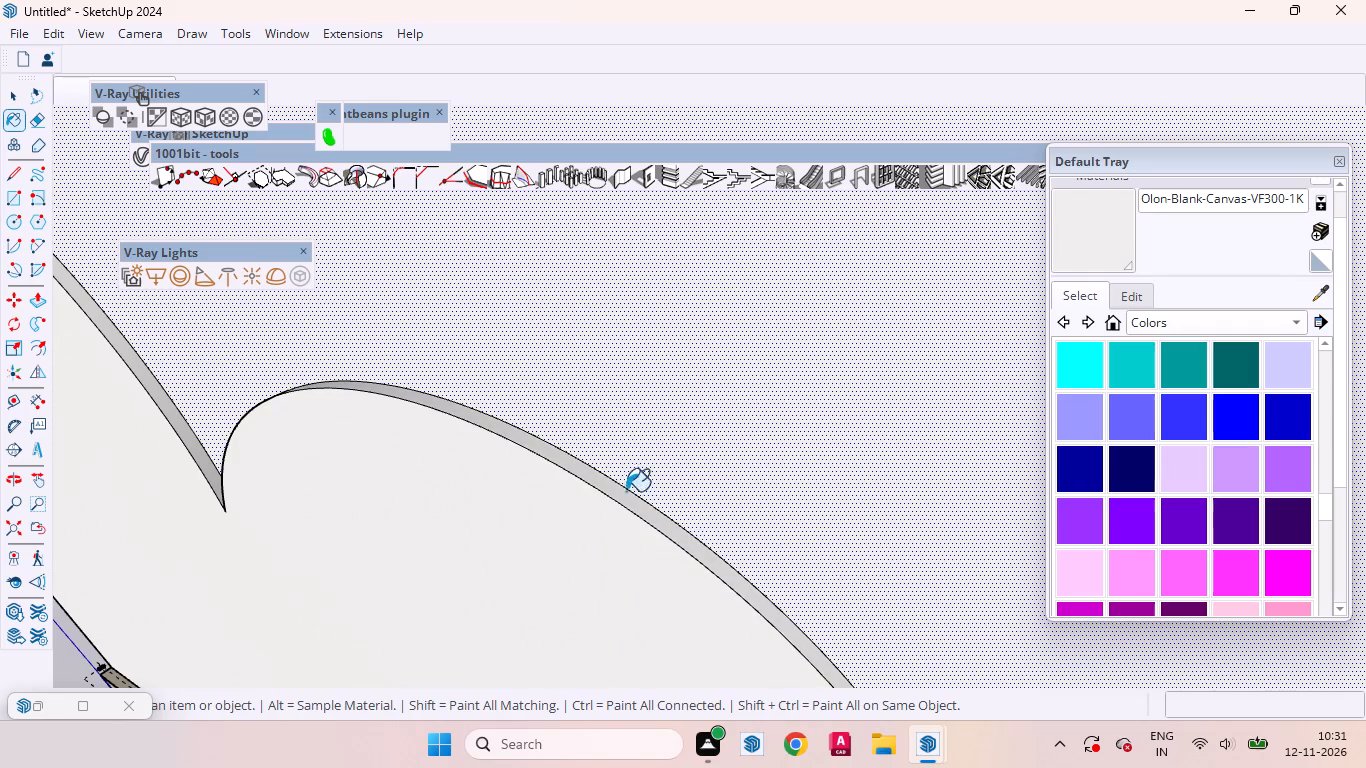
Paint the side edges of the small middle cloud bumps, including several facets of the segmented one, with Olon-Blank-Canvas-VF300-1K.
scroll(623, 490, down, 15)
scroll(774, 595, up, 10)
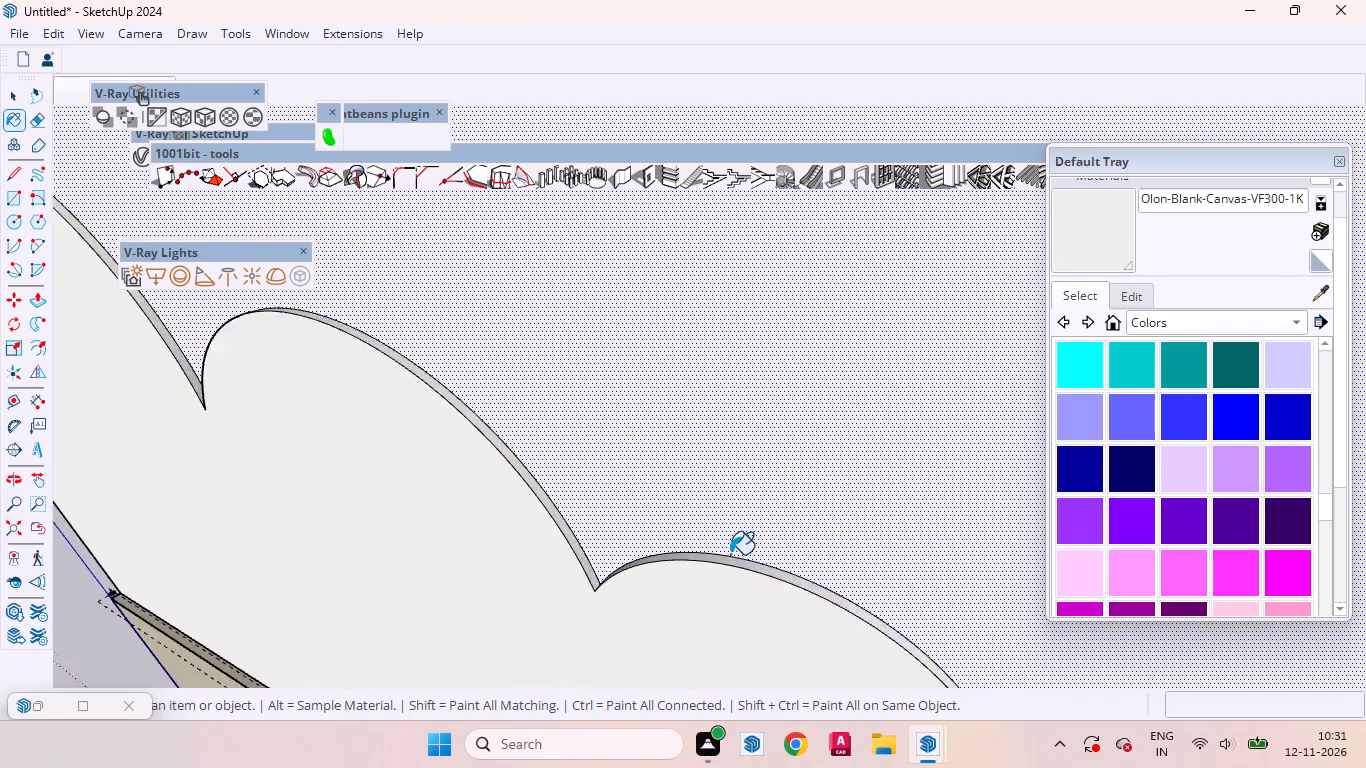
scroll(730, 554, up, 6)
click(712, 567)
scroll(641, 489, down, 11)
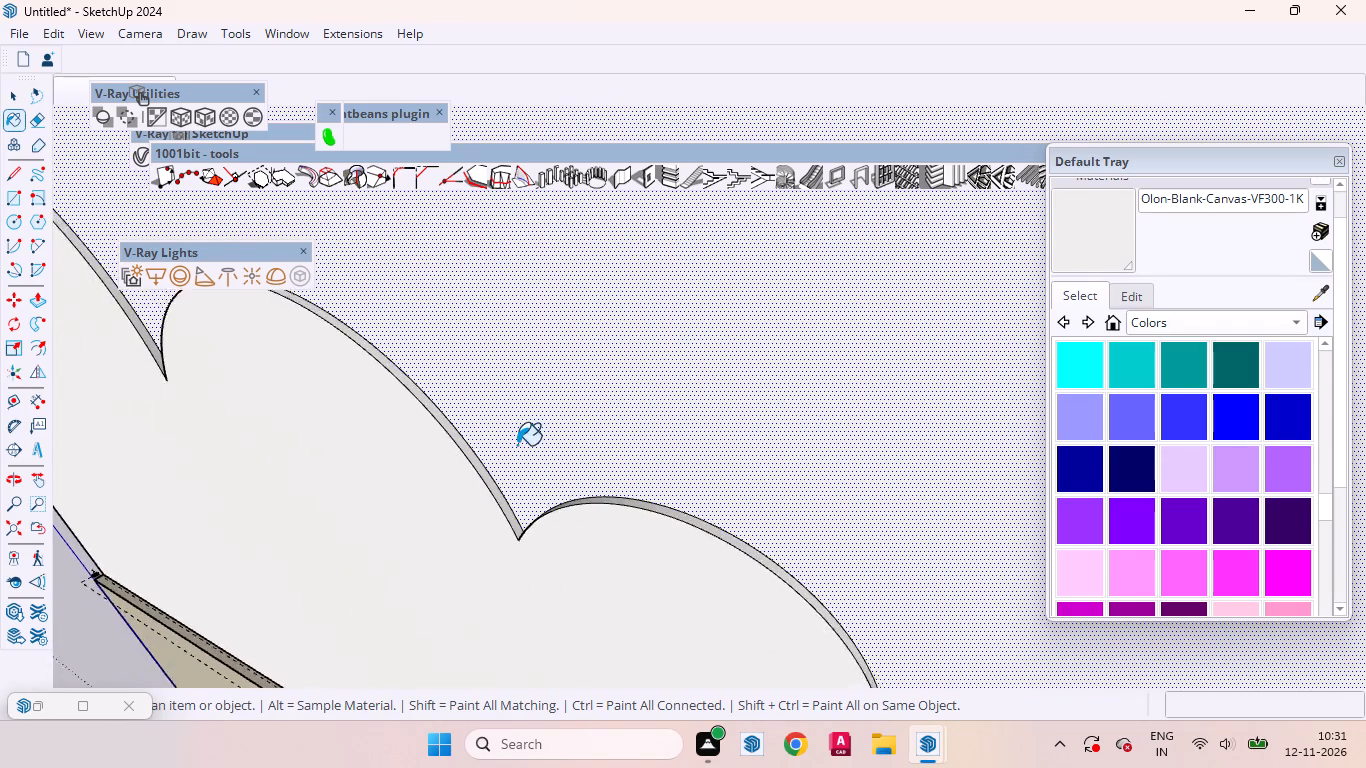
scroll(517, 445, down, 9)
scroll(812, 604, up, 17)
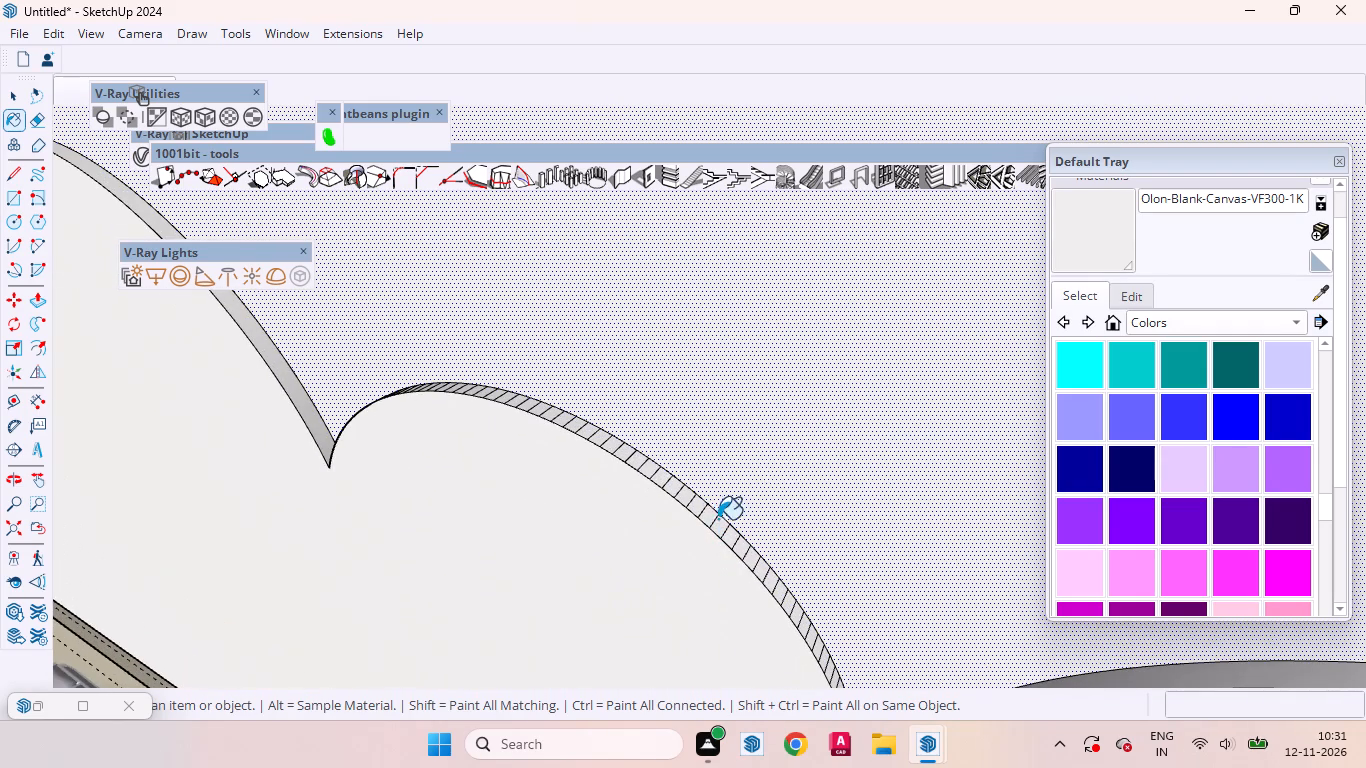
click(645, 466)
click(652, 480)
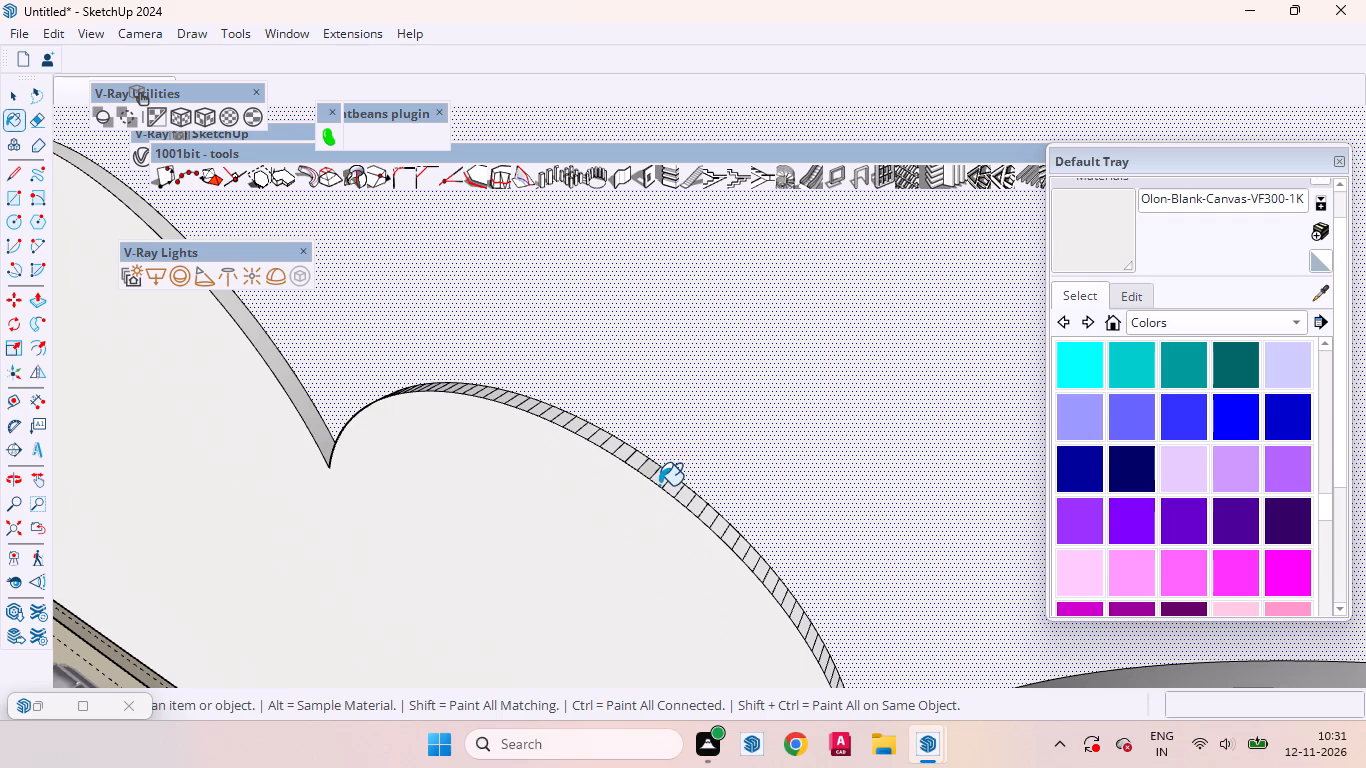
double_click(659, 486)
click(676, 492)
scroll(650, 477, down, 8)
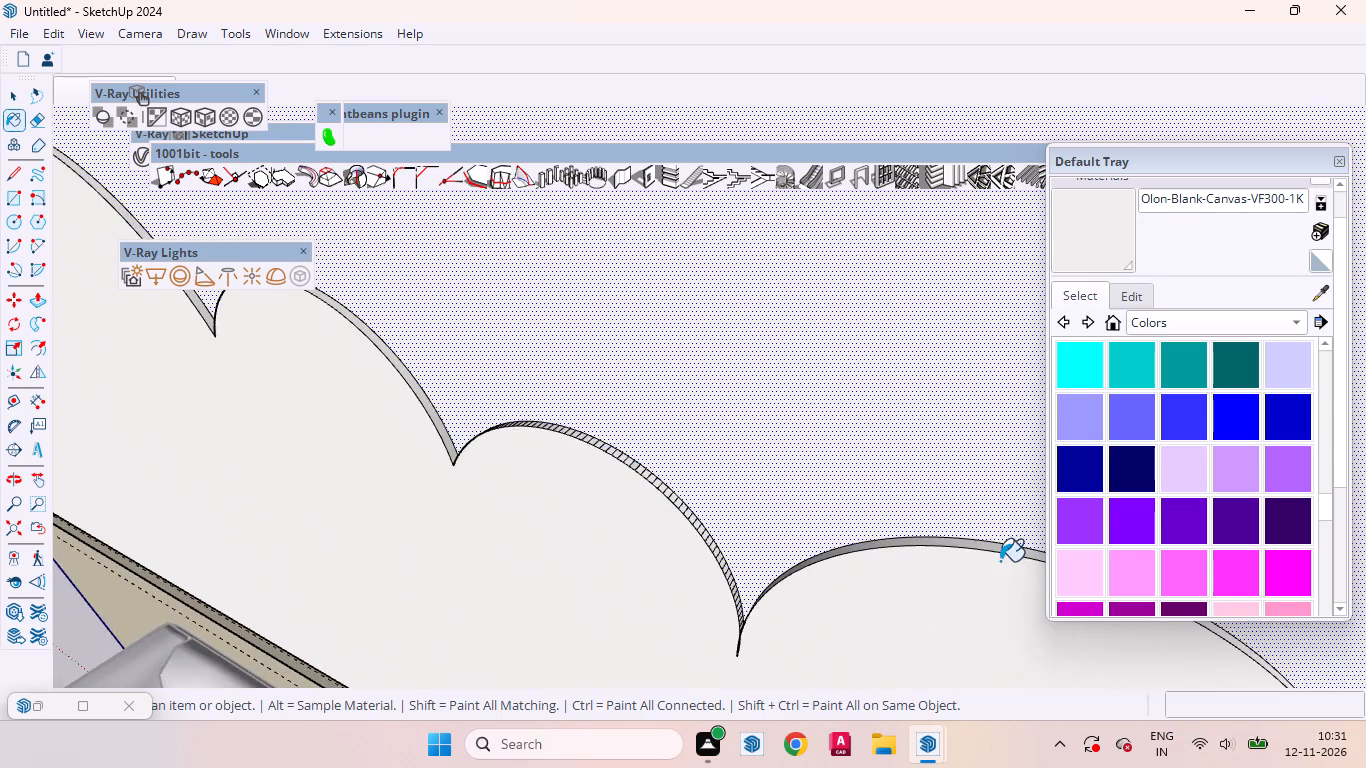
scroll(1000, 561, up, 11)
click(942, 534)
scroll(729, 562, down, 7)
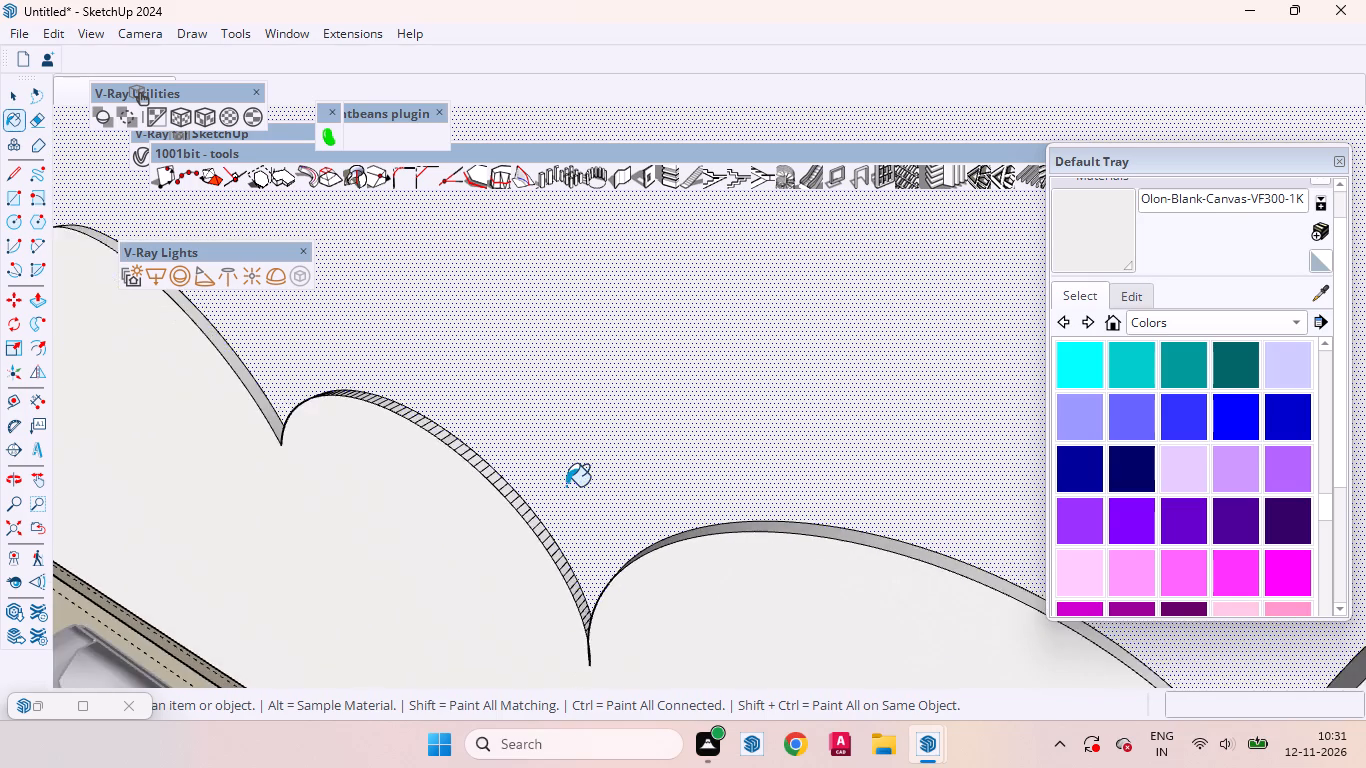
Paint the side edges of the large cloud and the remaining bumps up to the shelf end with Olon-Blank-Canvas-VF300-1K.
scroll(566, 486, down, 10)
scroll(836, 425, up, 12)
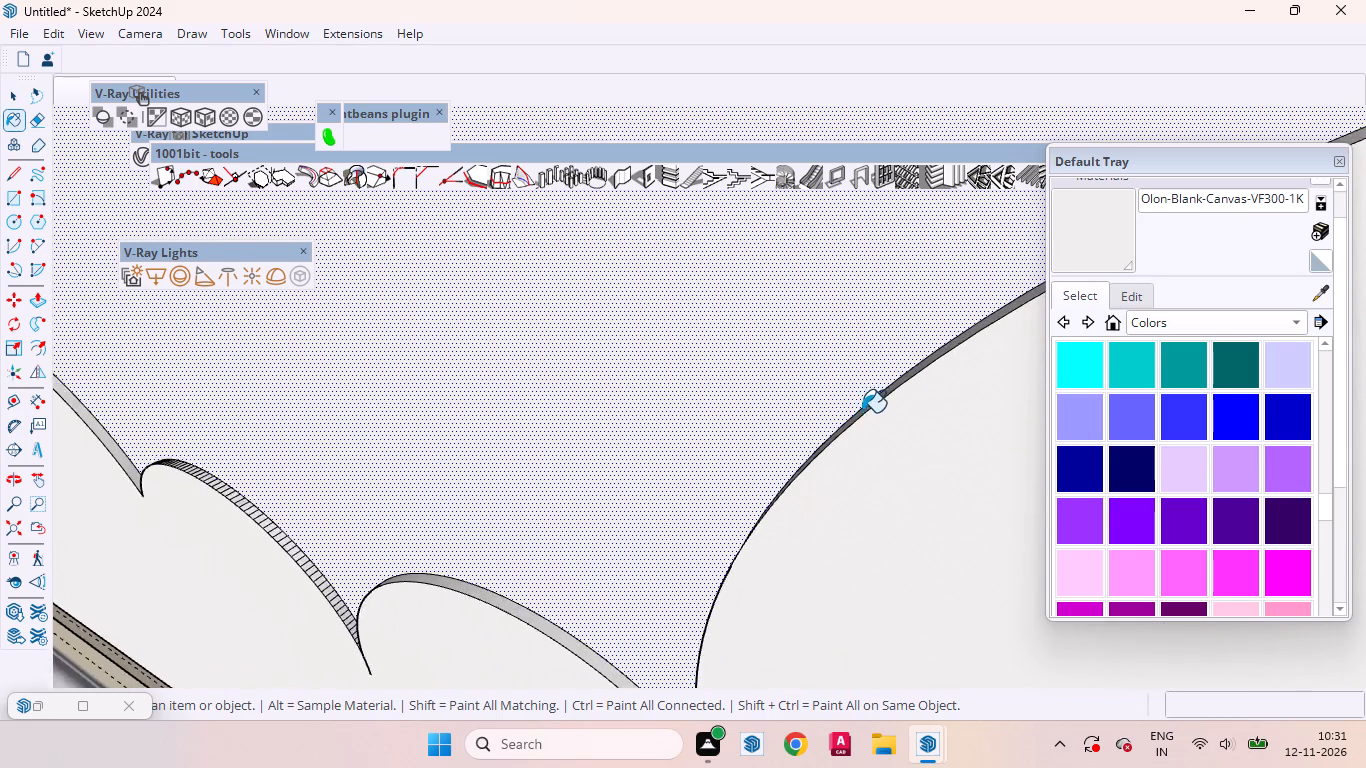
middle_drag(898, 423, 1179, 489)
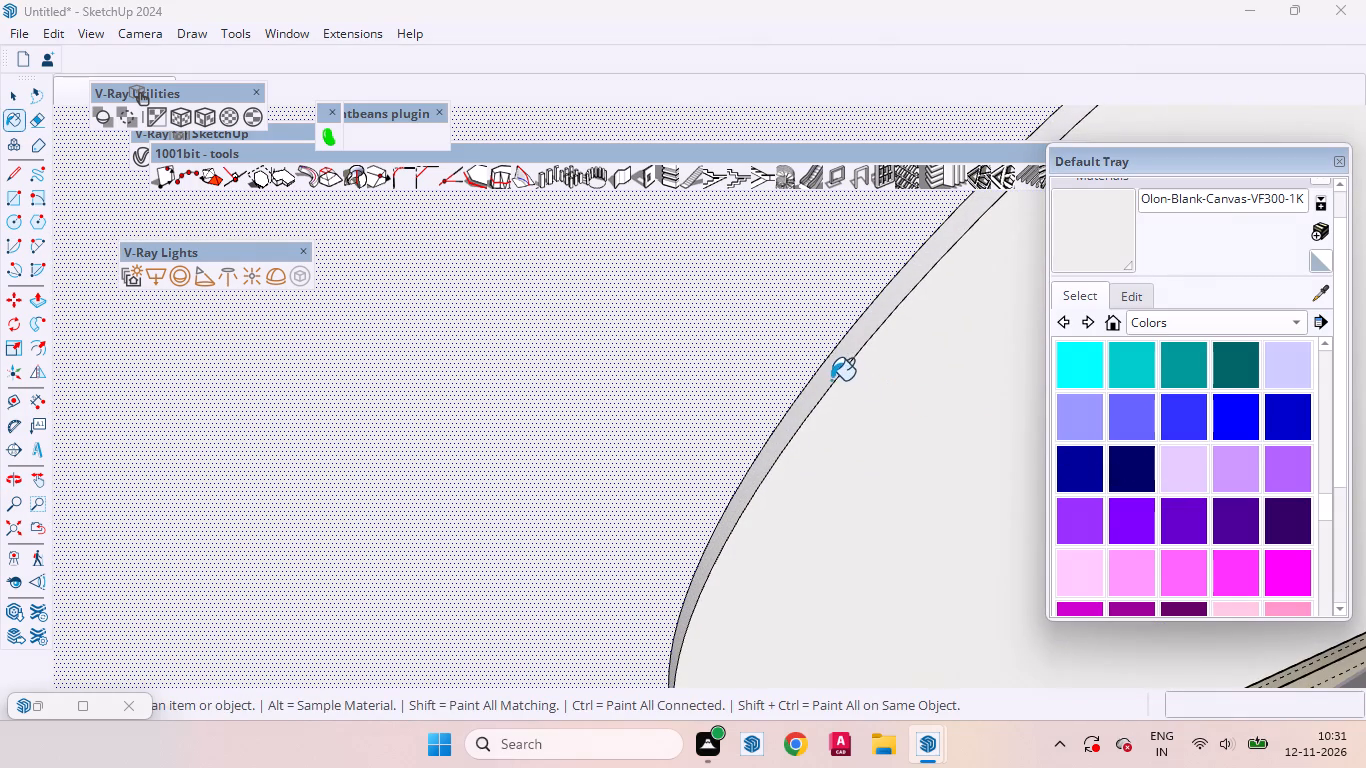
click(828, 374)
scroll(815, 479, down, 16)
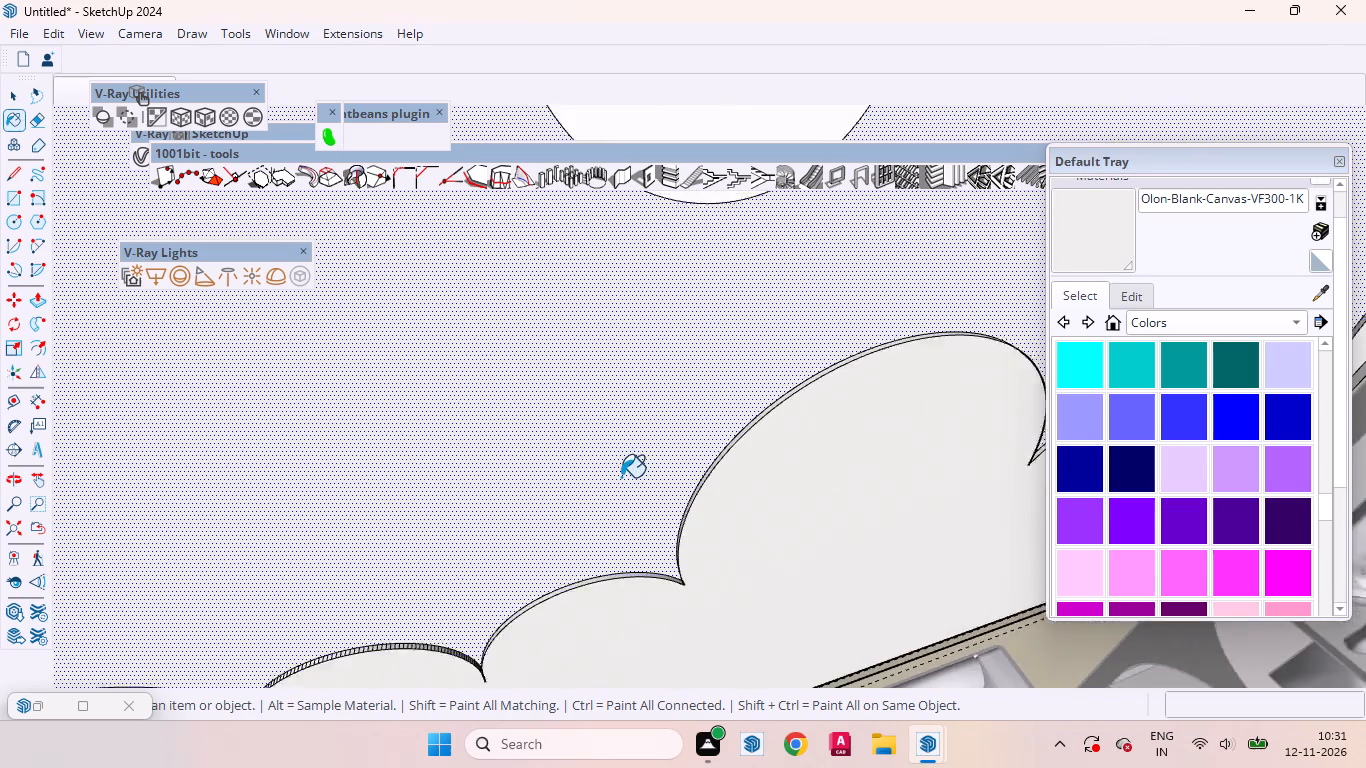
scroll(621, 477, down, 6)
scroll(729, 449, down, 4)
scroll(934, 417, up, 12)
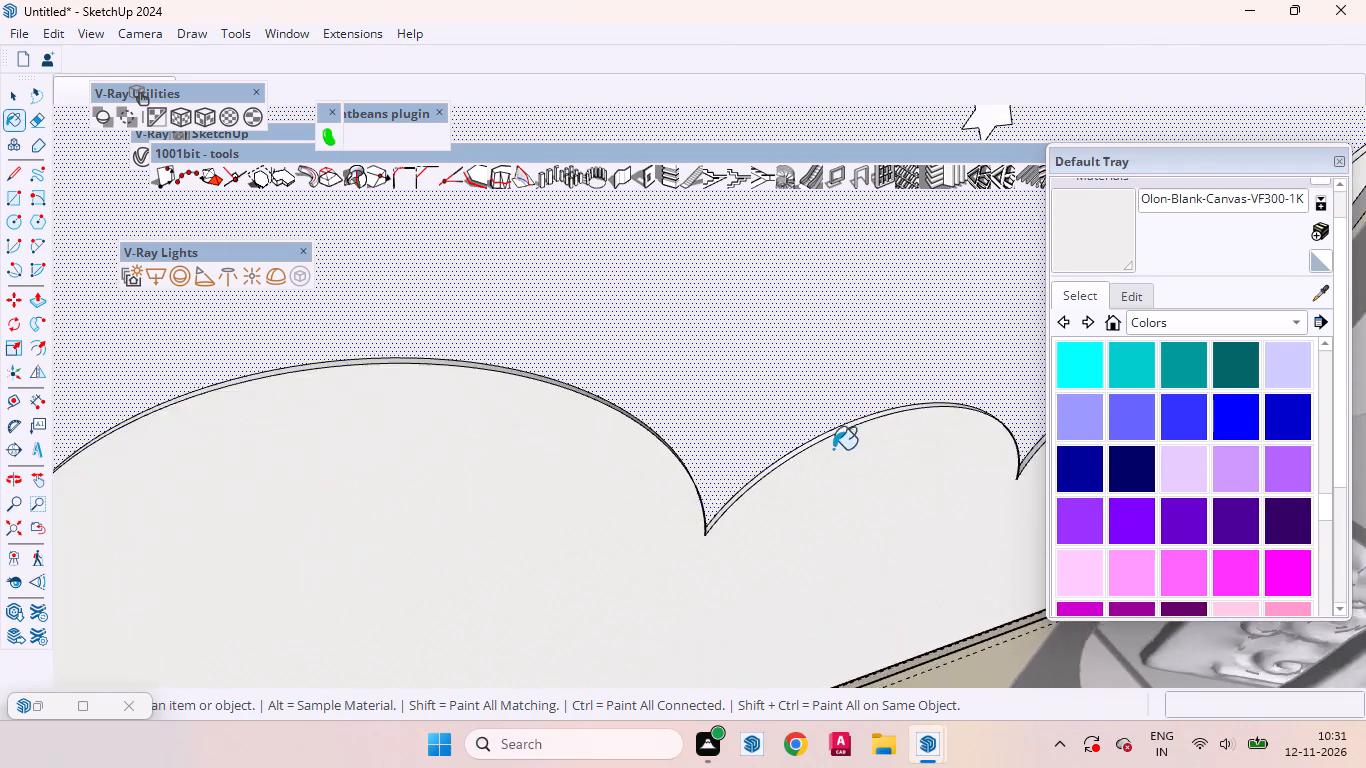
scroll(833, 449, up, 10)
click(788, 457)
scroll(687, 456, down, 4)
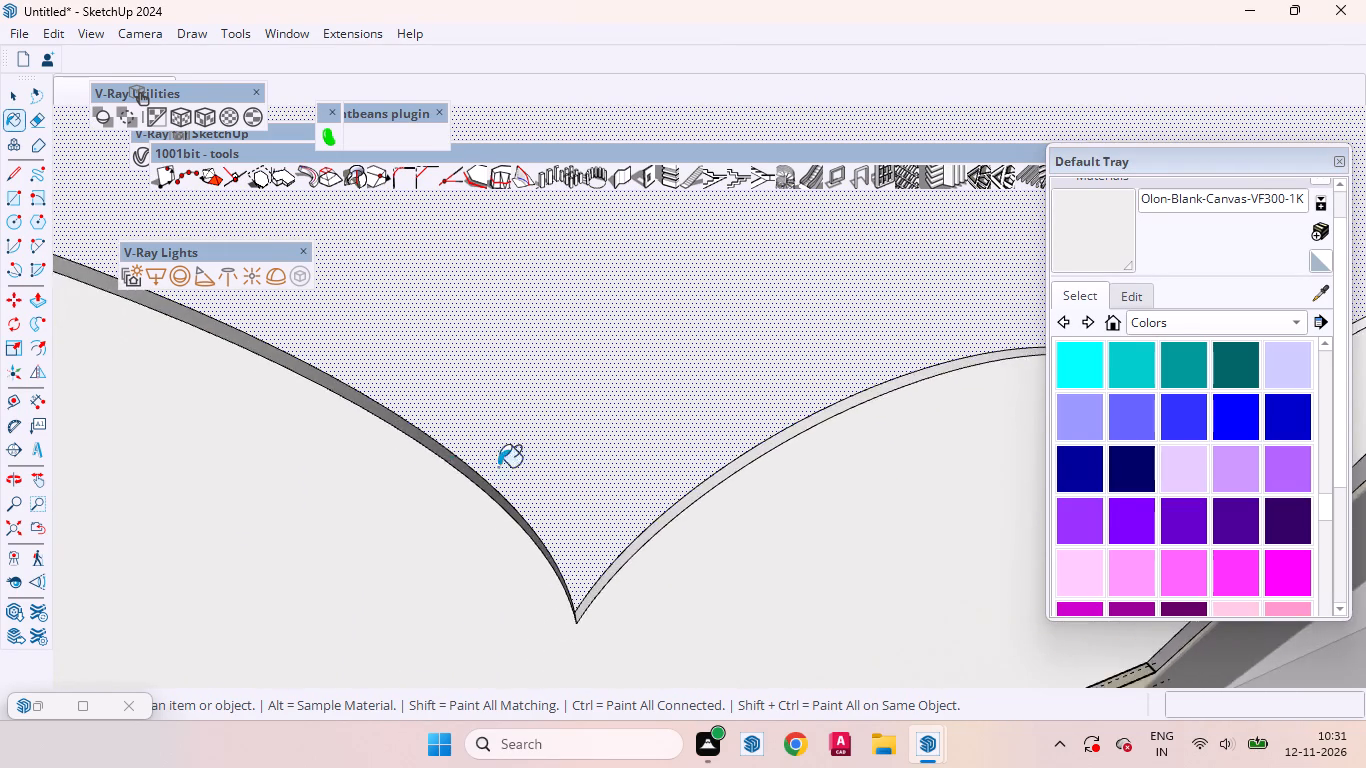
scroll(498, 467, down, 15)
scroll(943, 319, up, 7)
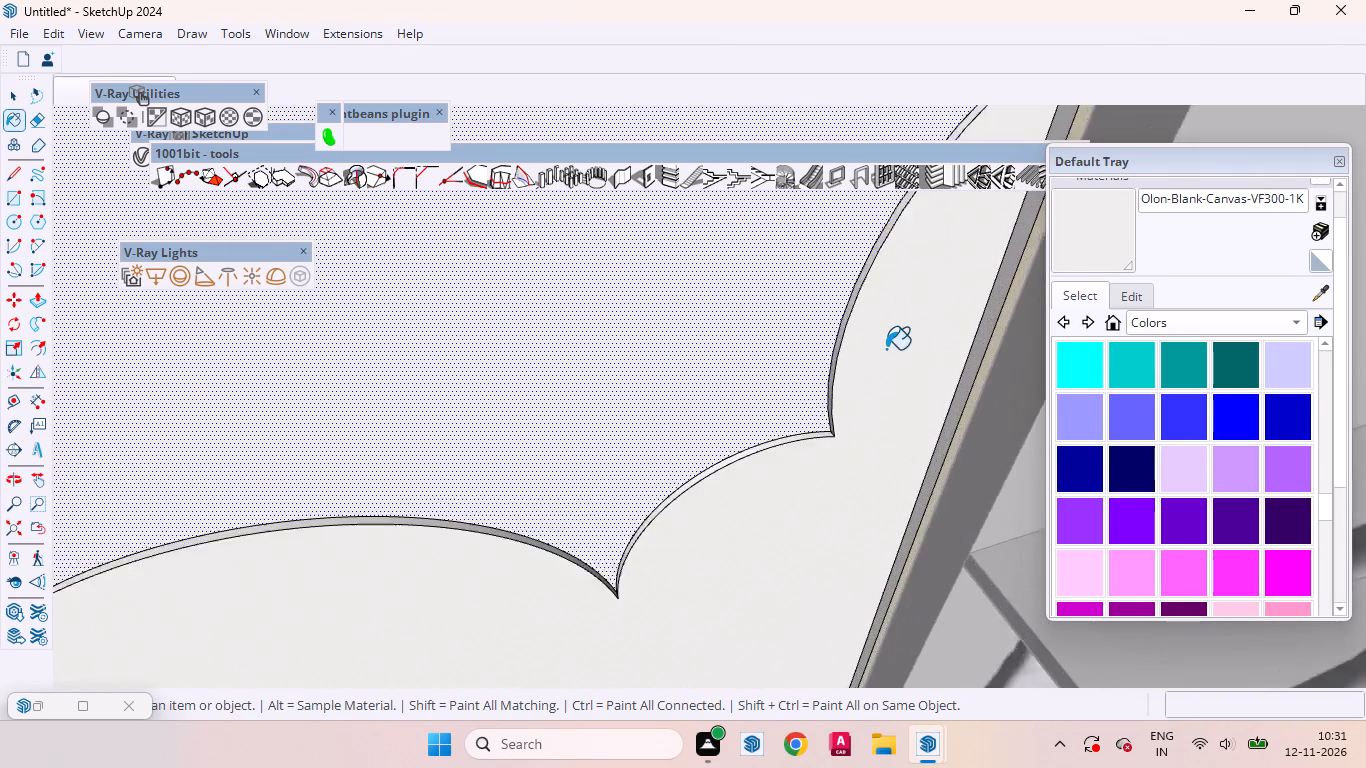
scroll(886, 349, up, 10)
click(846, 322)
scroll(771, 531, up, 4)
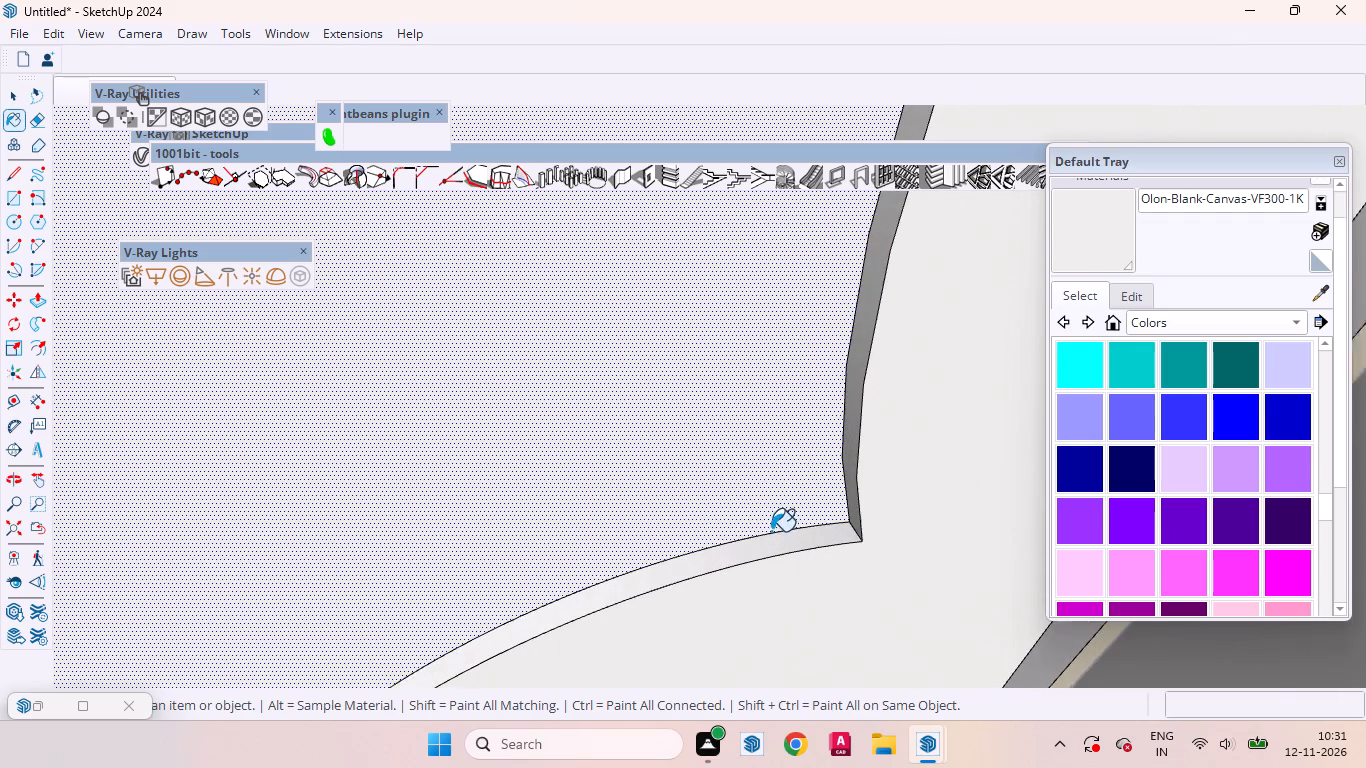
click(802, 542)
key(space)
Leave the panel group and examine the whole decorated panel from the front and from an angle.
scroll(852, 508, down, 4)
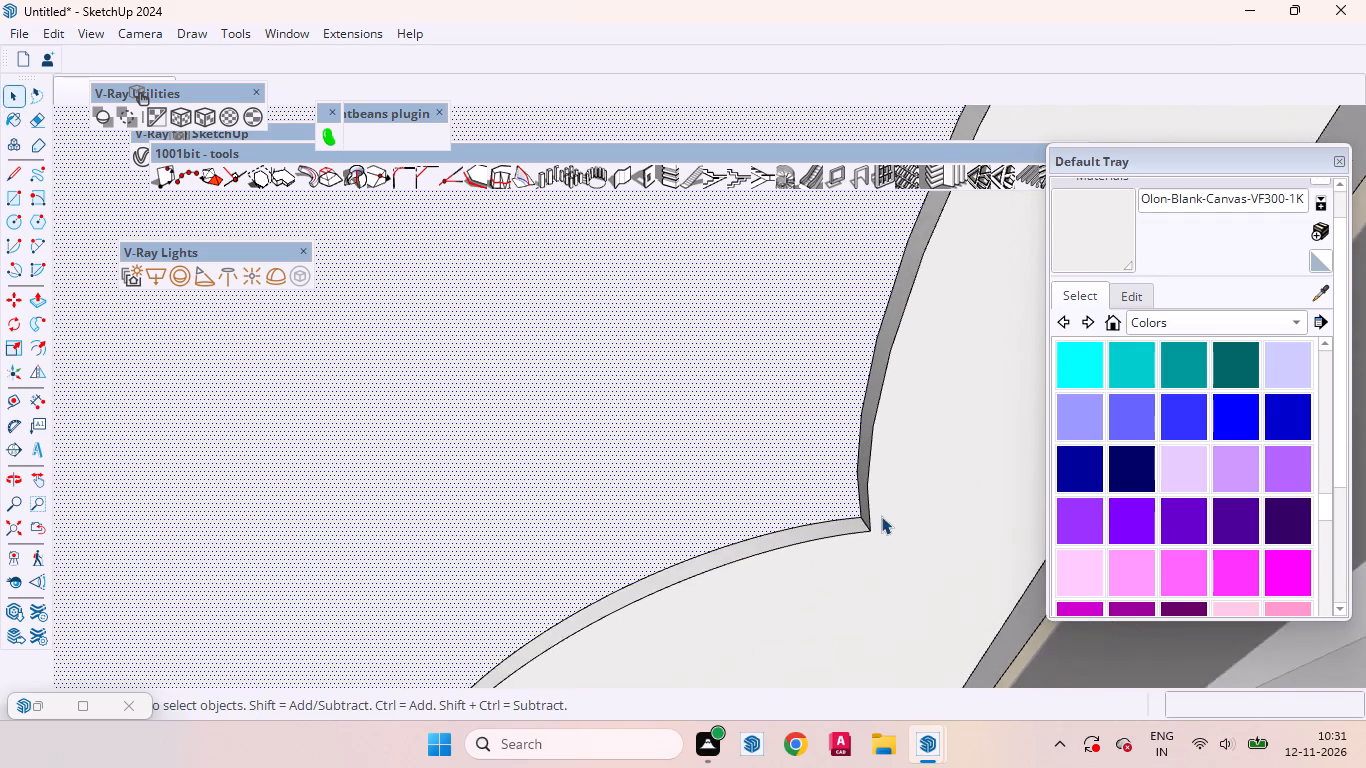
scroll(881, 516, down, 20)
scroll(881, 516, down, 12)
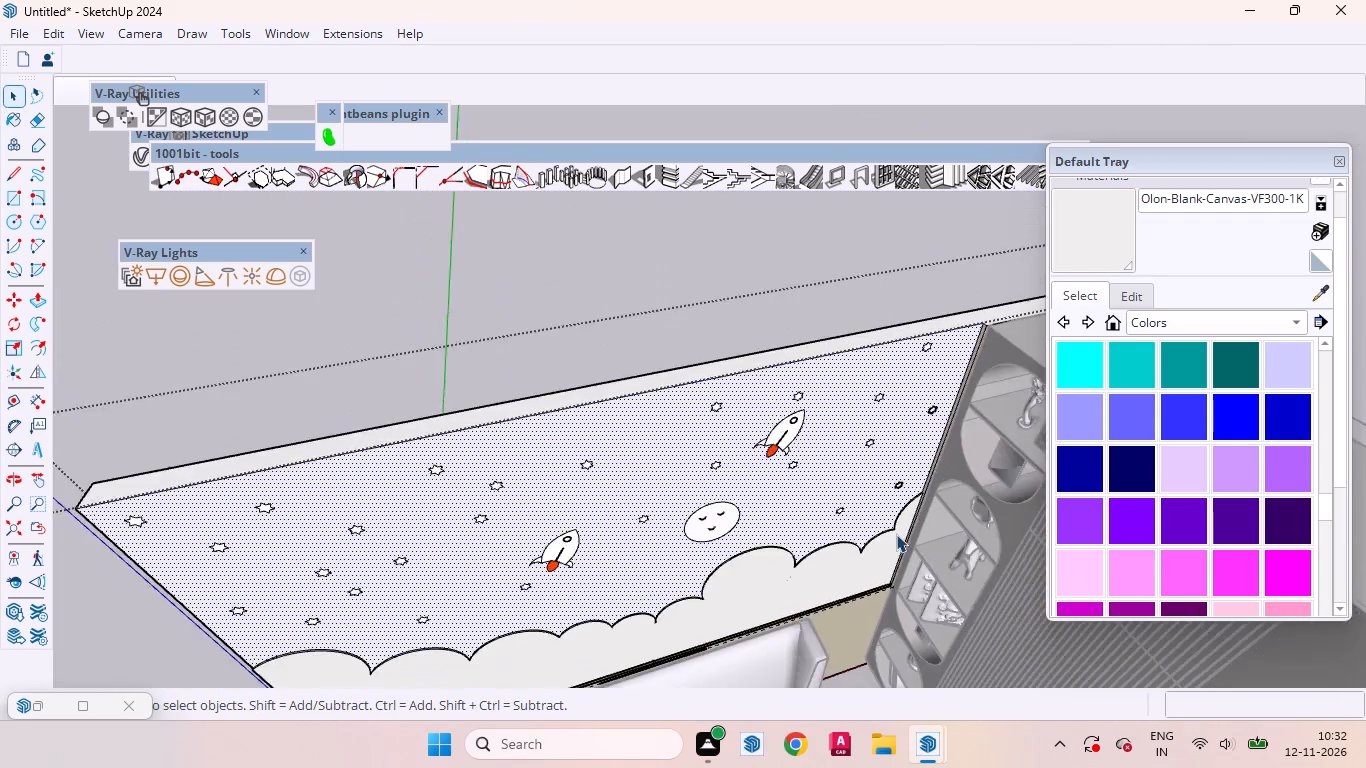
scroll(896, 534, down, 14)
middle_drag(860, 578, 858, 430)
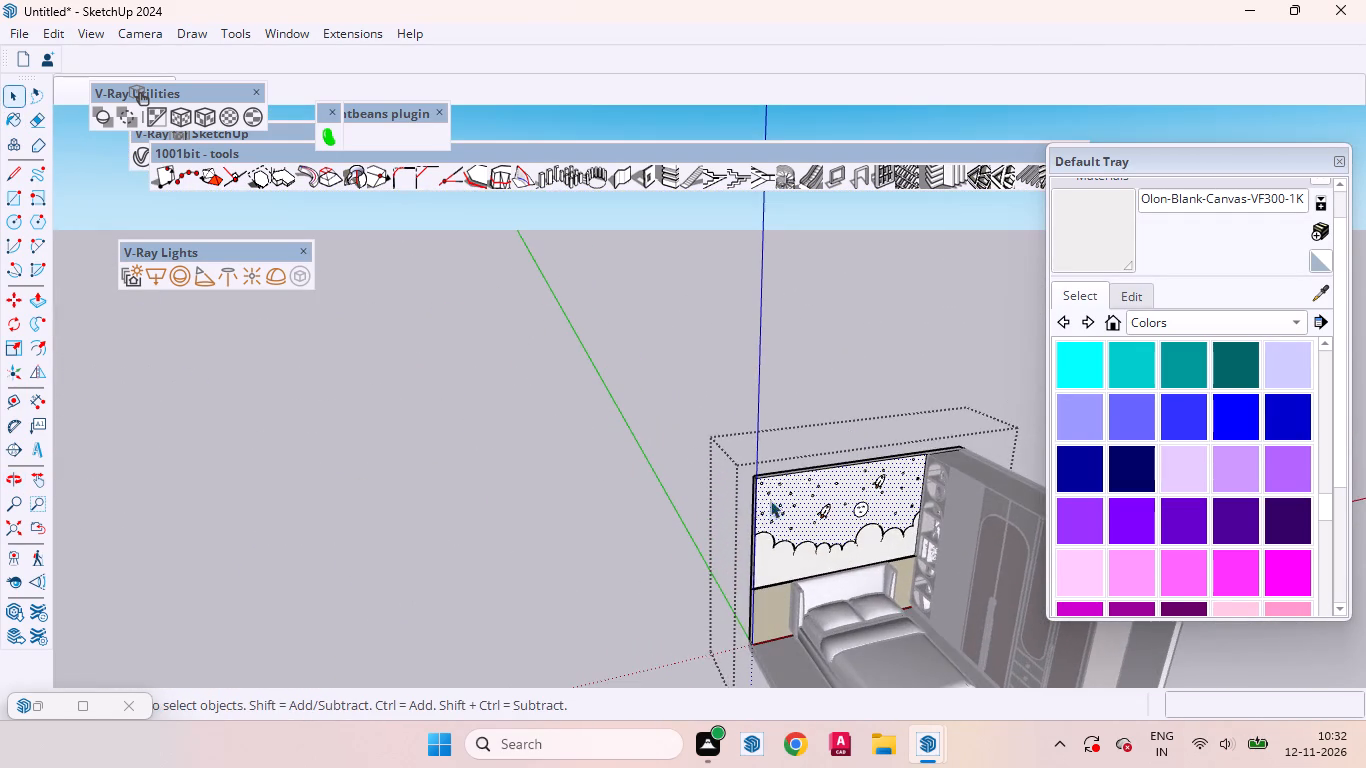
scroll(702, 549, up, 4)
click(677, 570)
scroll(929, 491, up, 4)
middle_drag(925, 507, 905, 474)
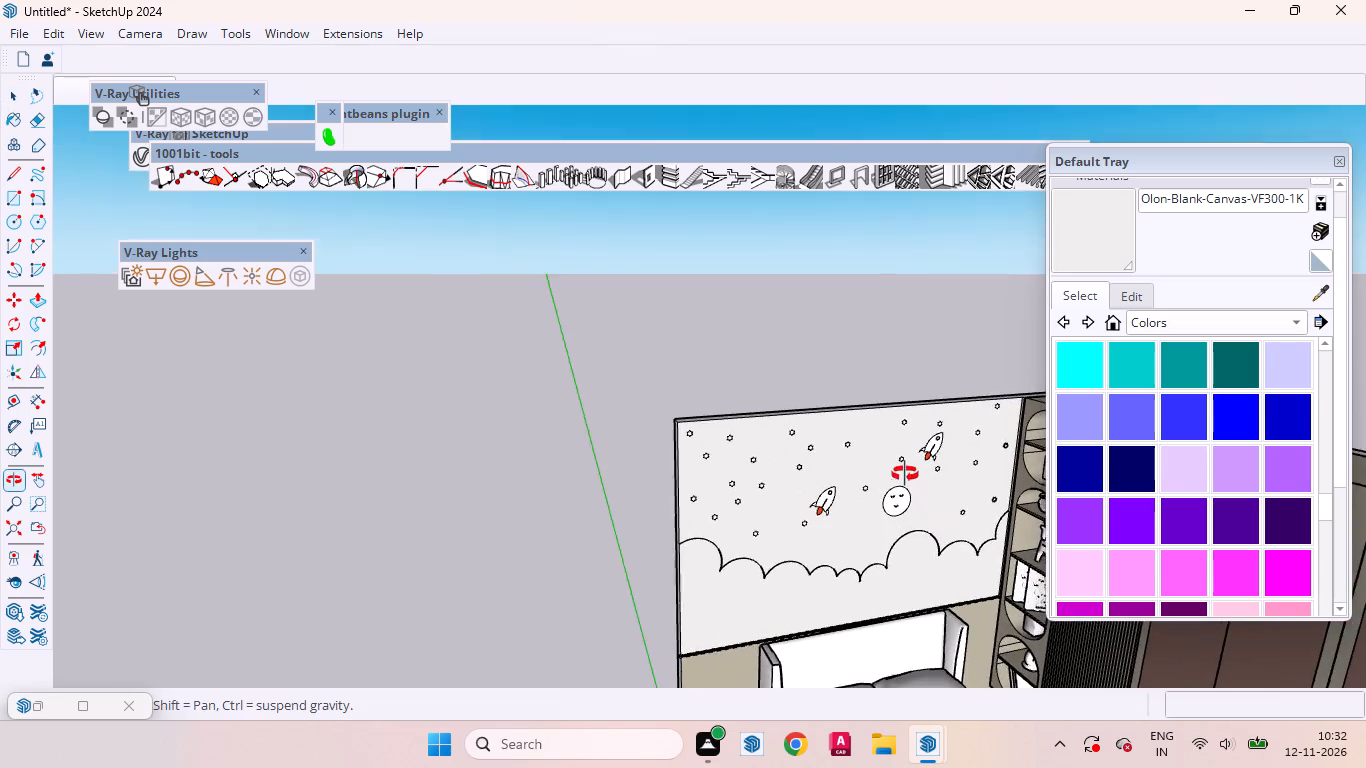
middle_drag(905, 474, 804, 470)
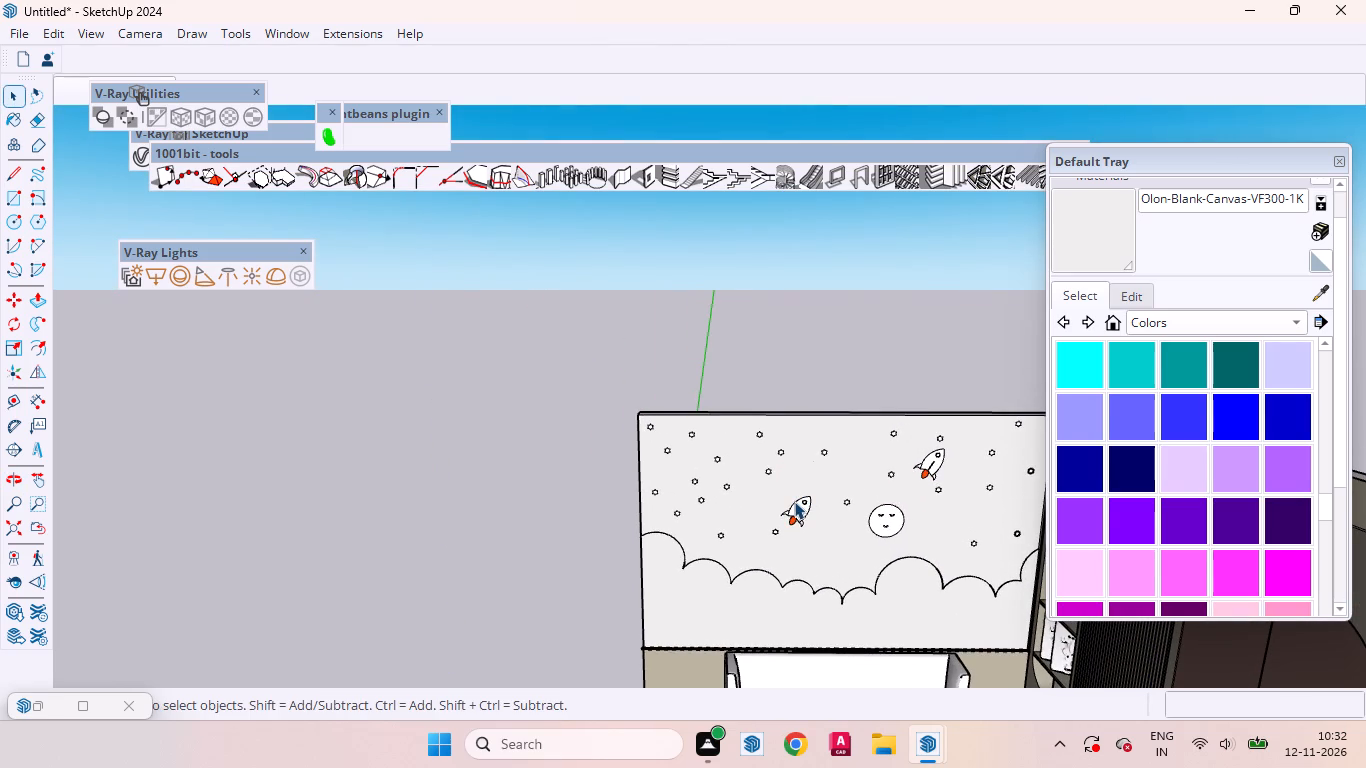
scroll(731, 490, up, 4)
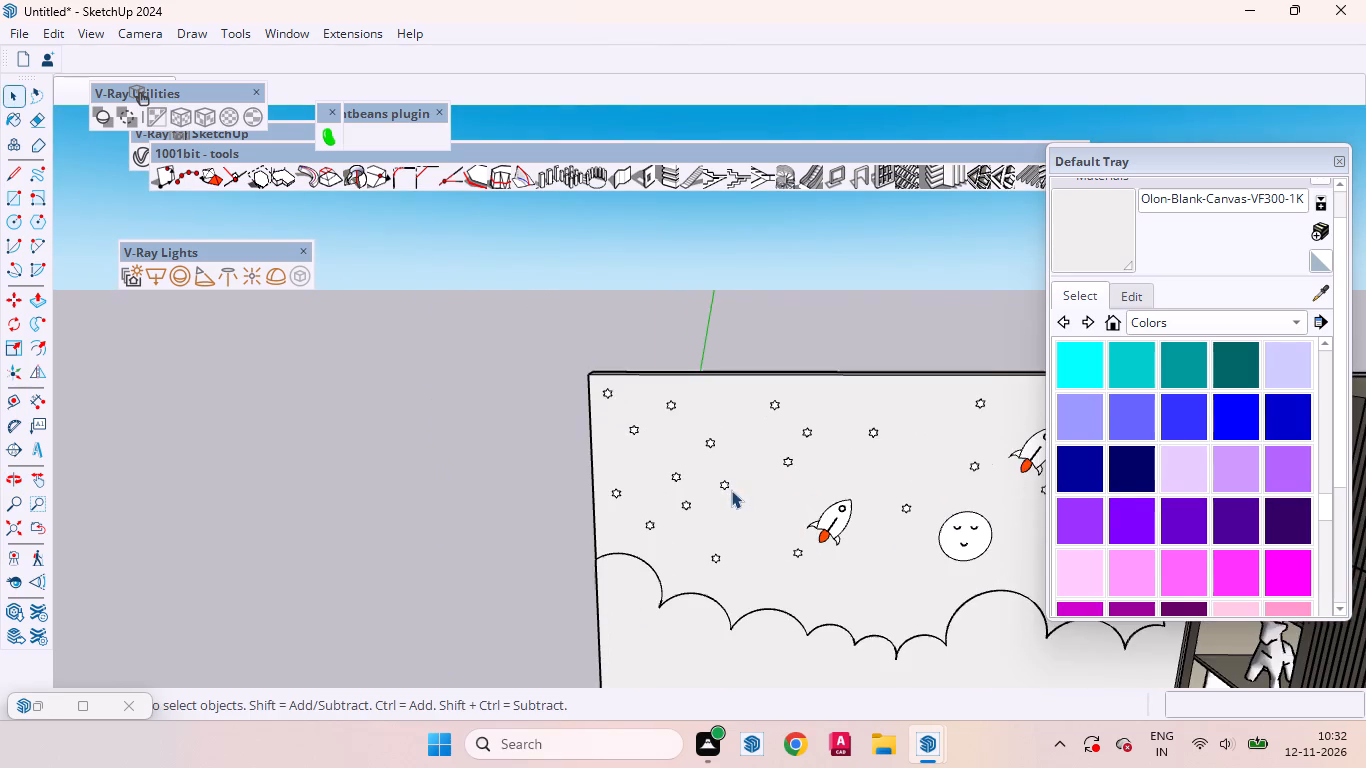
middle_drag(736, 500, 969, 511)
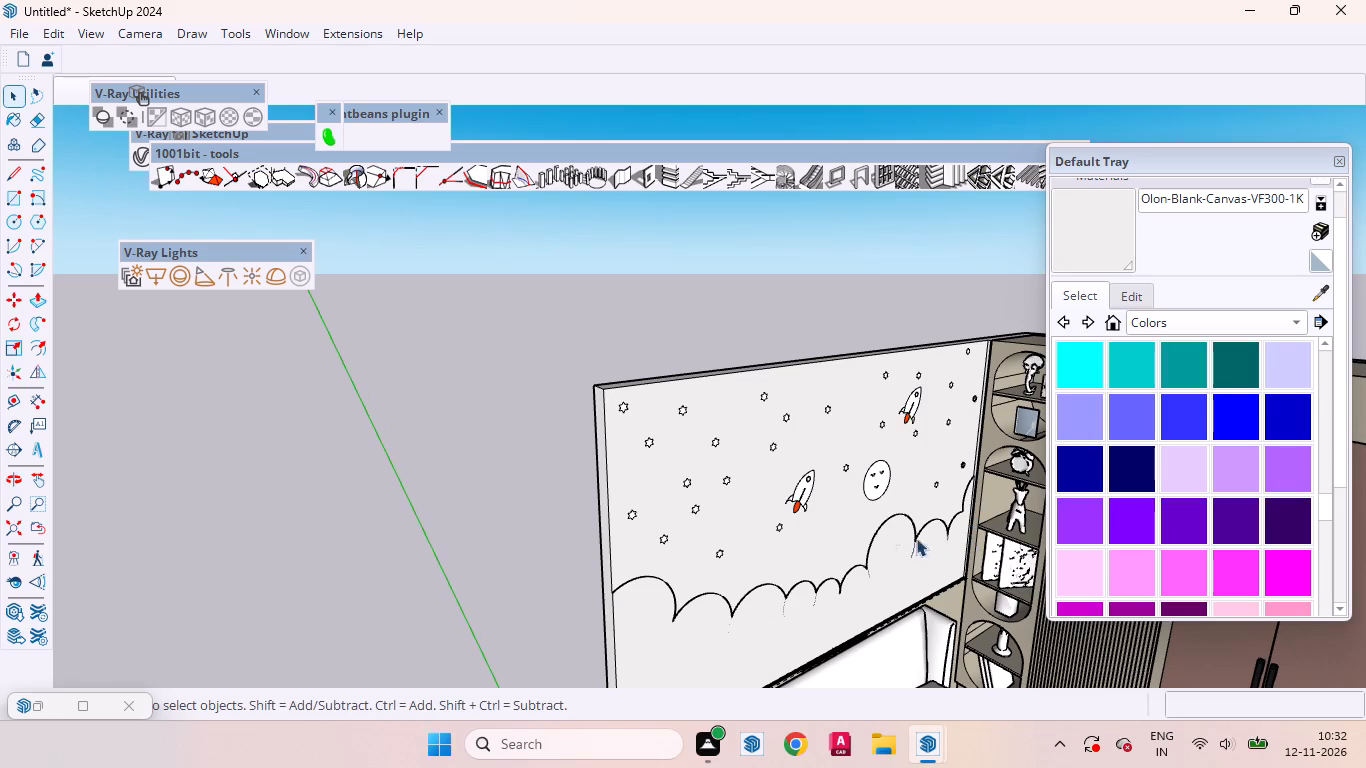
Paint the moon's front face inside the panel group with Olon-Blank-Canvas-VF300-1K, then close the group.
click(789, 475)
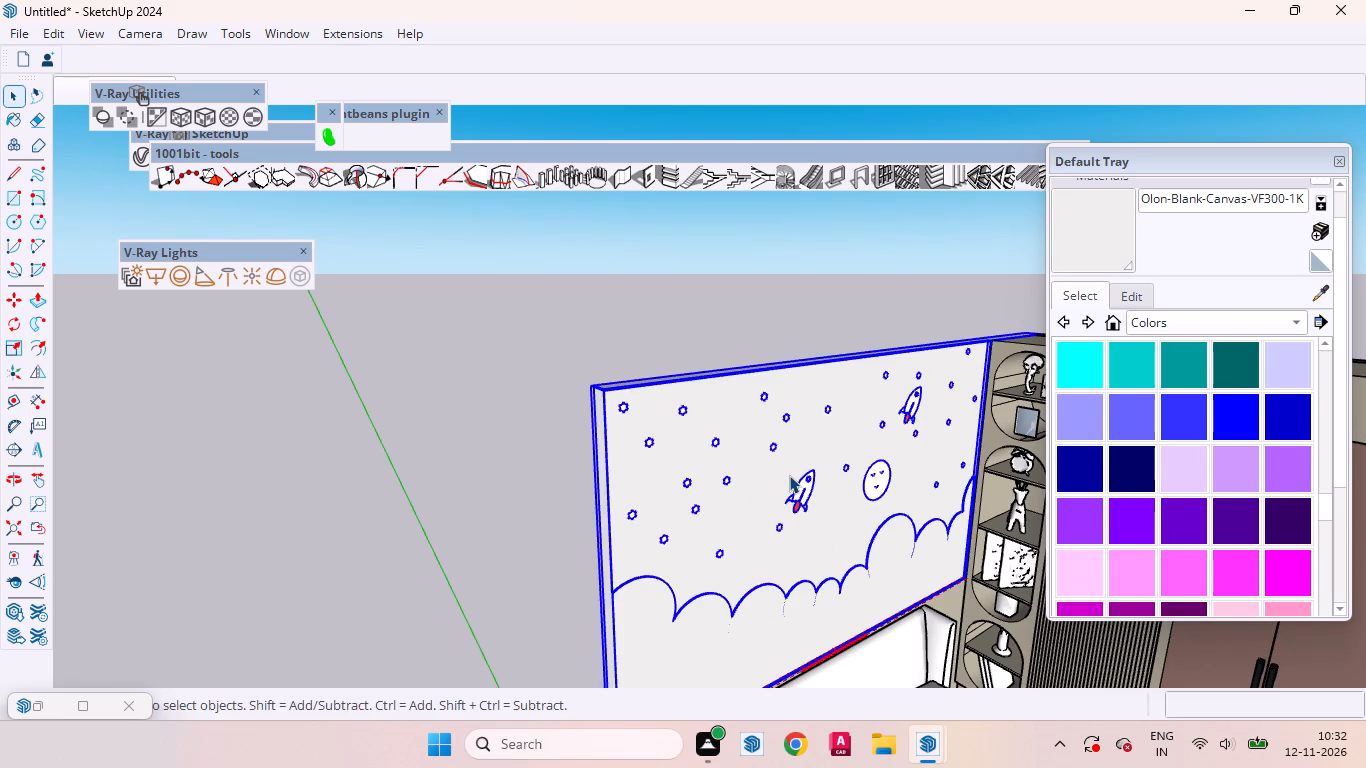
double_click(785, 475)
click(777, 477)
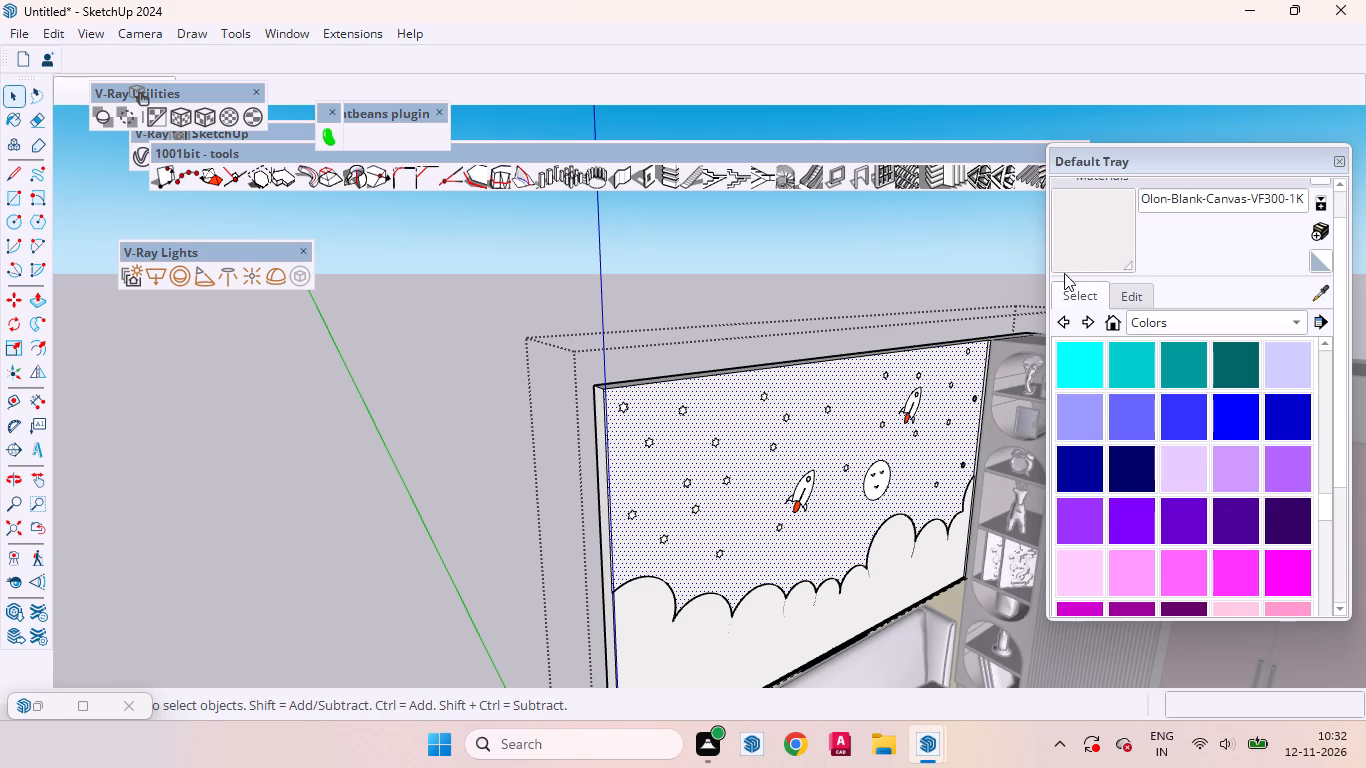
drag(1081, 256, 1081, 268)
scroll(851, 506, up, 13)
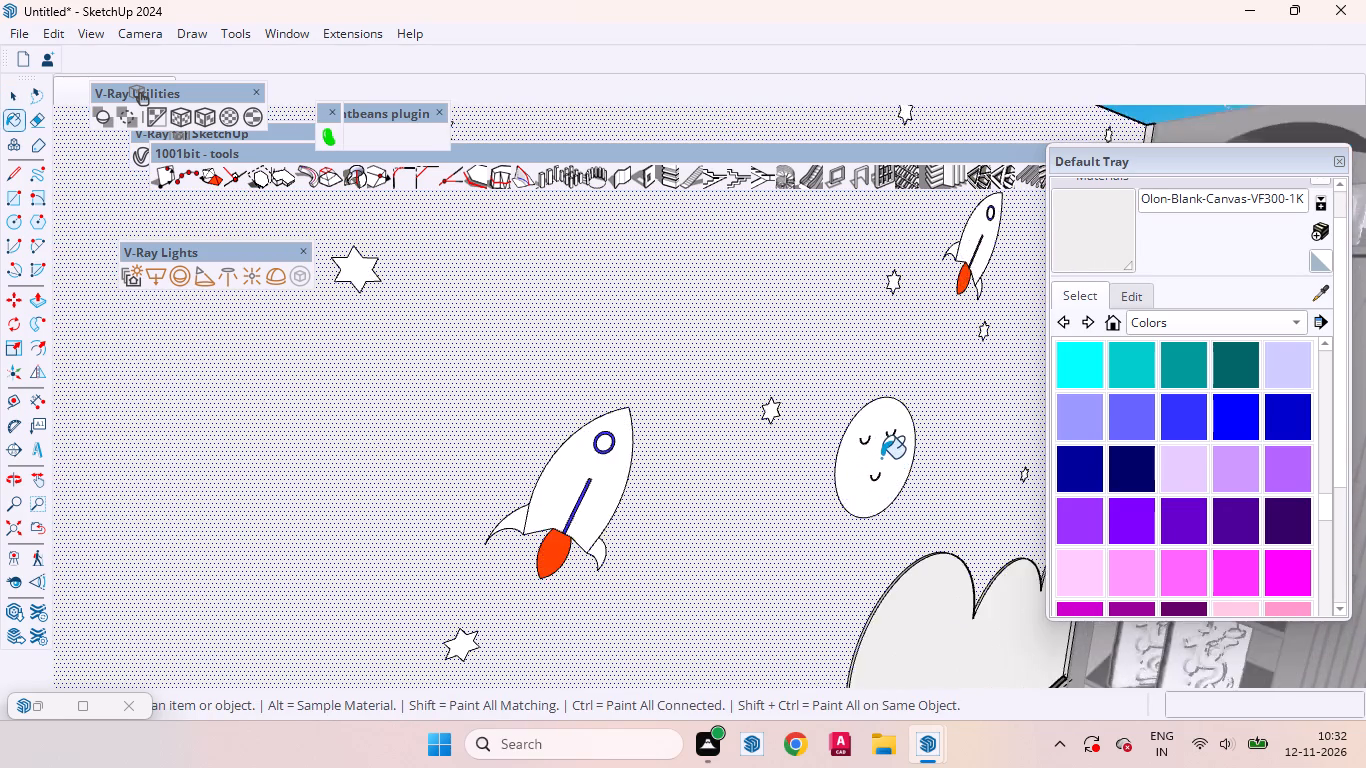
scroll(881, 458, up, 1)
click(879, 454)
scroll(839, 502, down, 10)
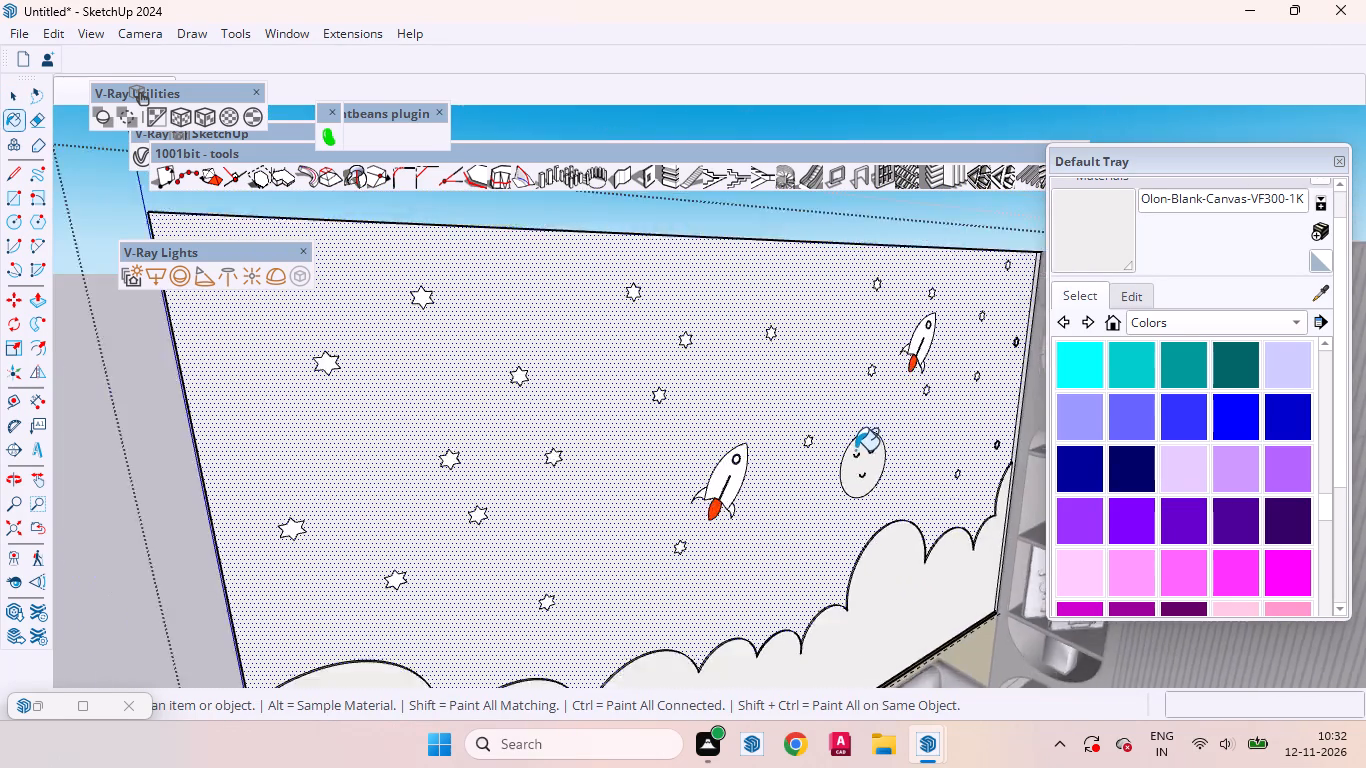
scroll(855, 450, down, 9)
click(11, 93)
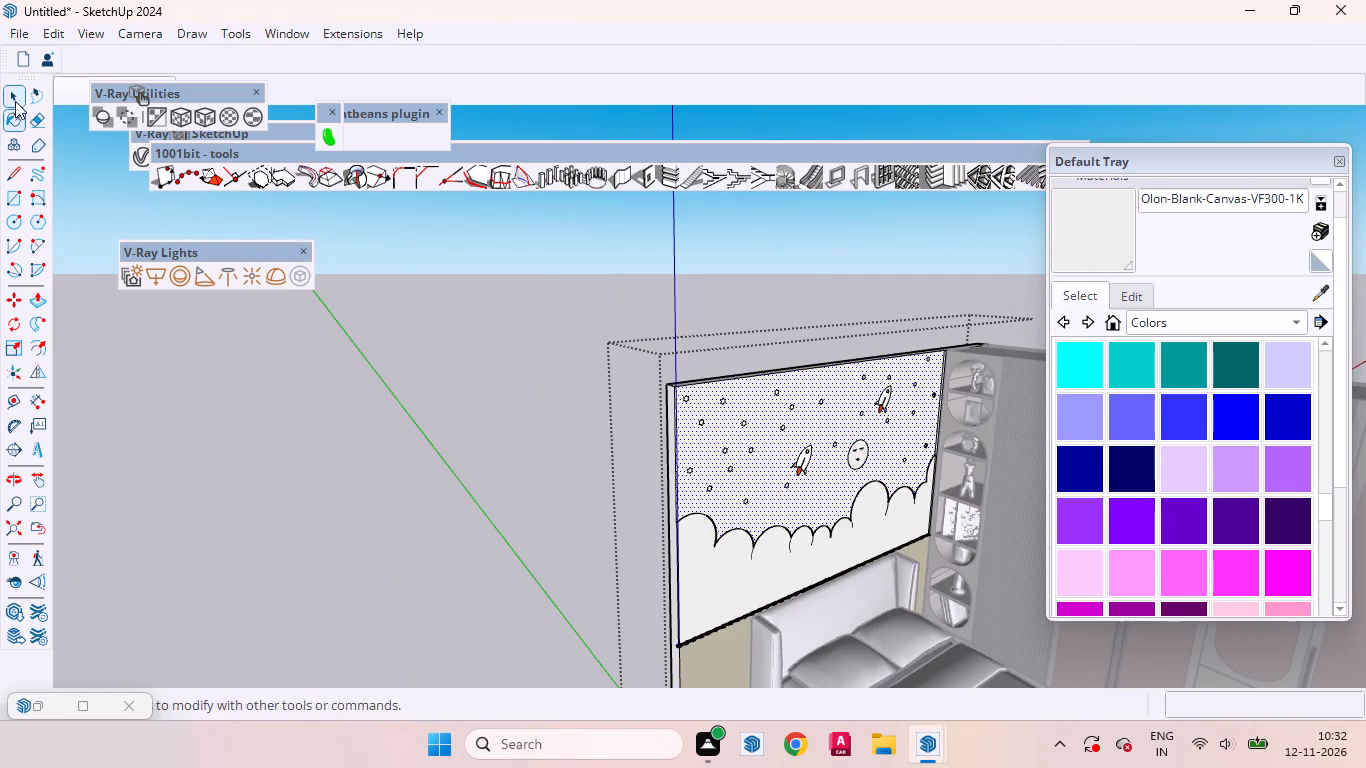
click(503, 582)
Select the sky background face inside the panel group and import the Olon Bamboo Shoots VT26 laminate from the Lightbeans texture library.
scroll(768, 483, up, 4)
middle_drag(811, 512, 609, 496)
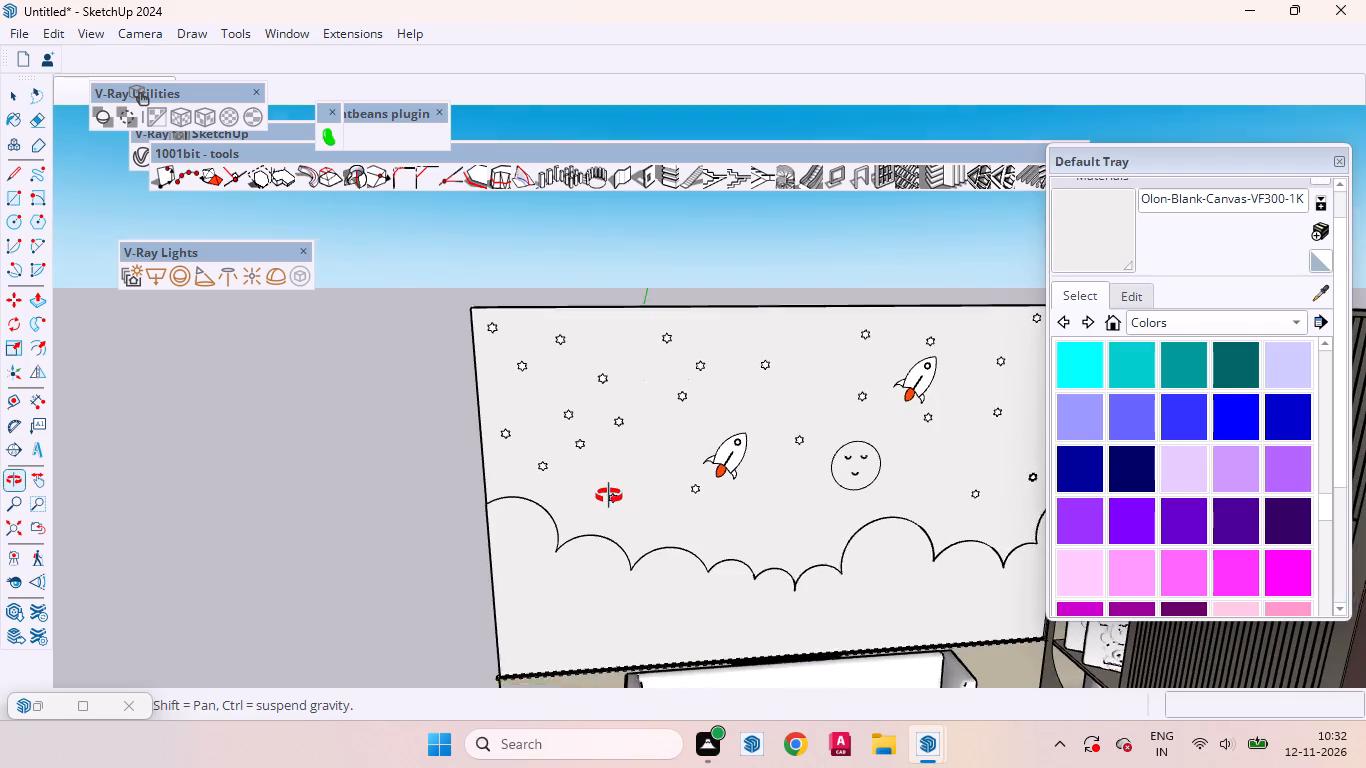
middle_drag(609, 496, 600, 493)
click(766, 485)
double_click(766, 485)
click(766, 509)
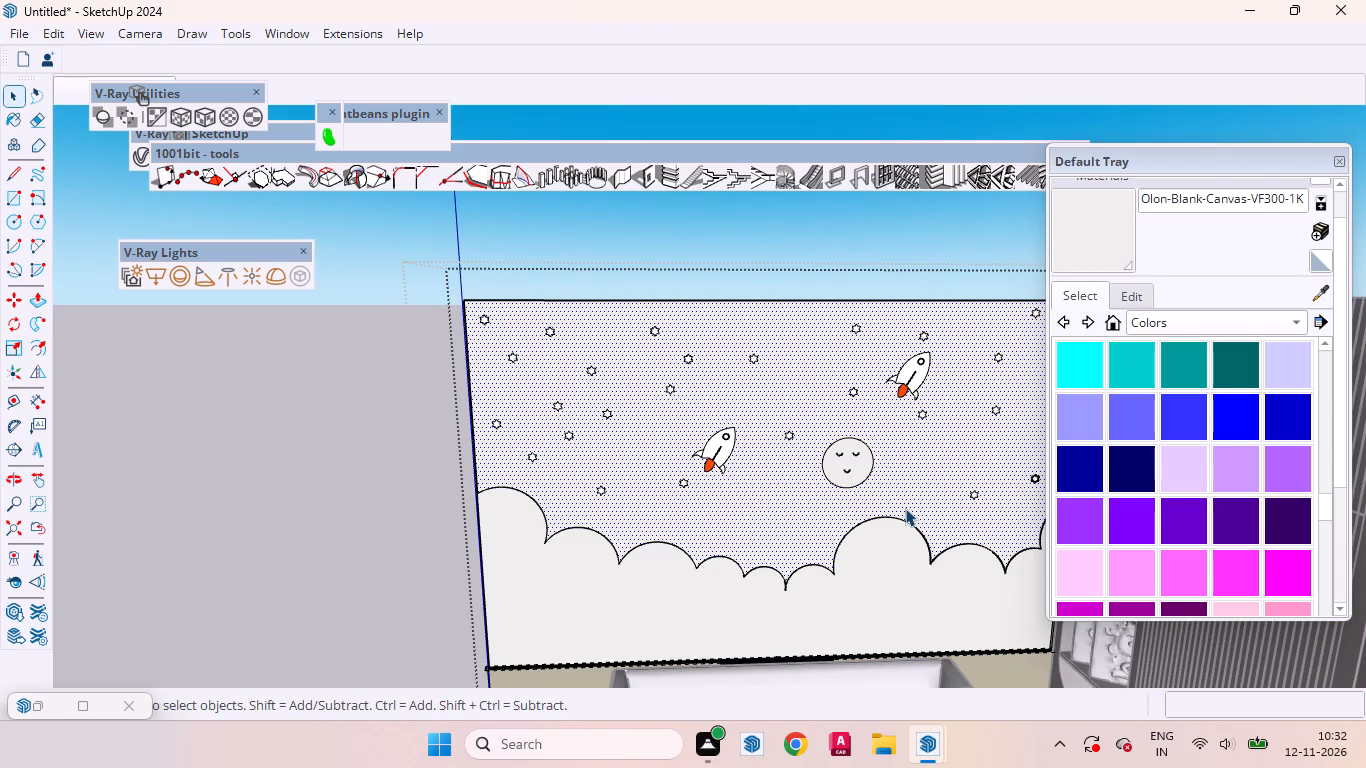
click(330, 144)
scroll(756, 651, down, 1)
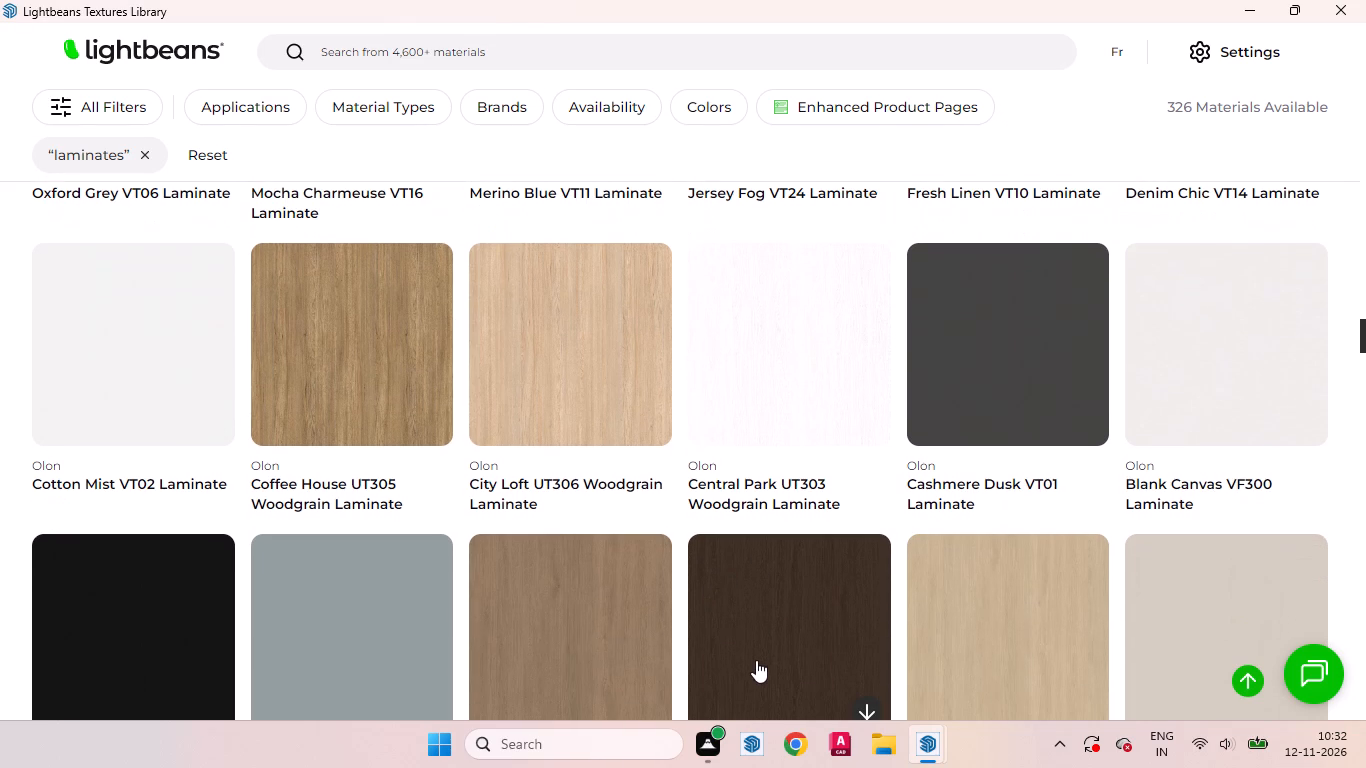
scroll(756, 660, down, 4)
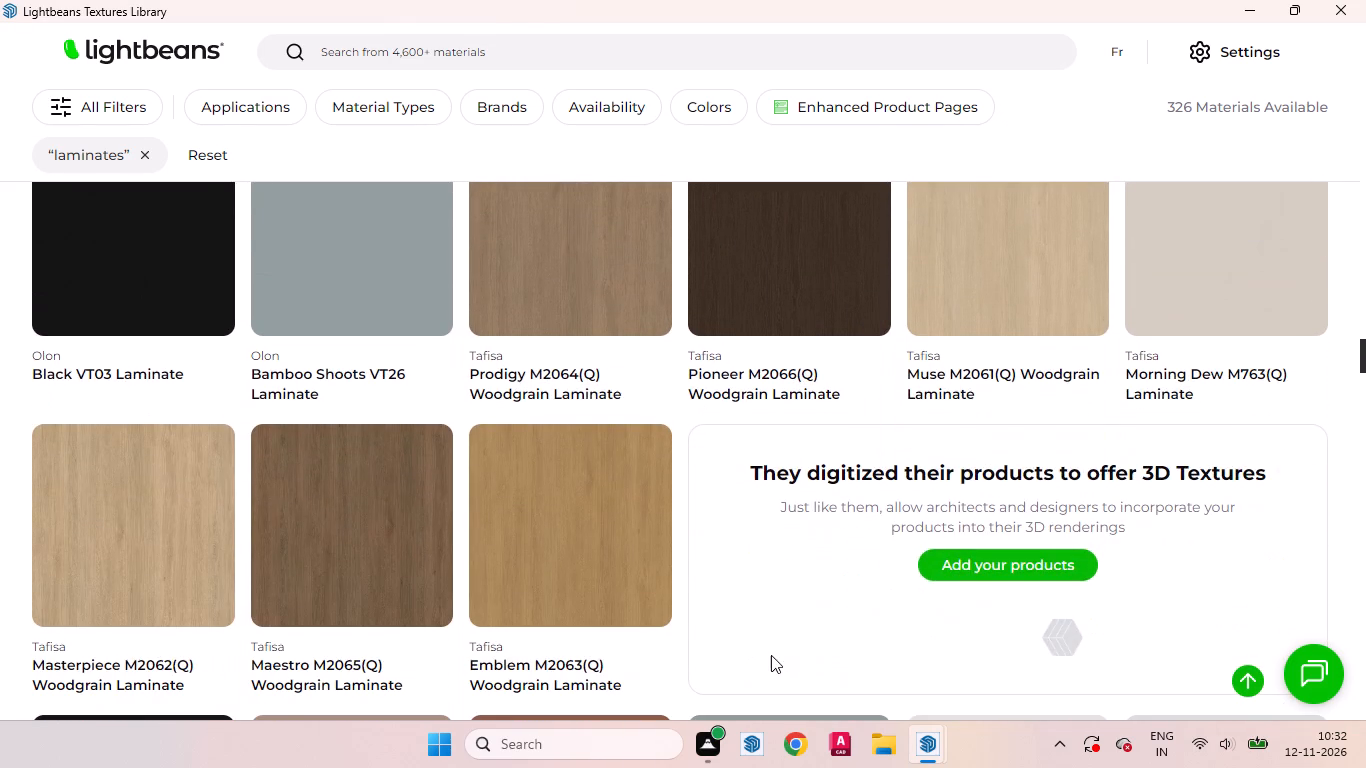
scroll(784, 654, up, 2)
scroll(801, 645, down, 1)
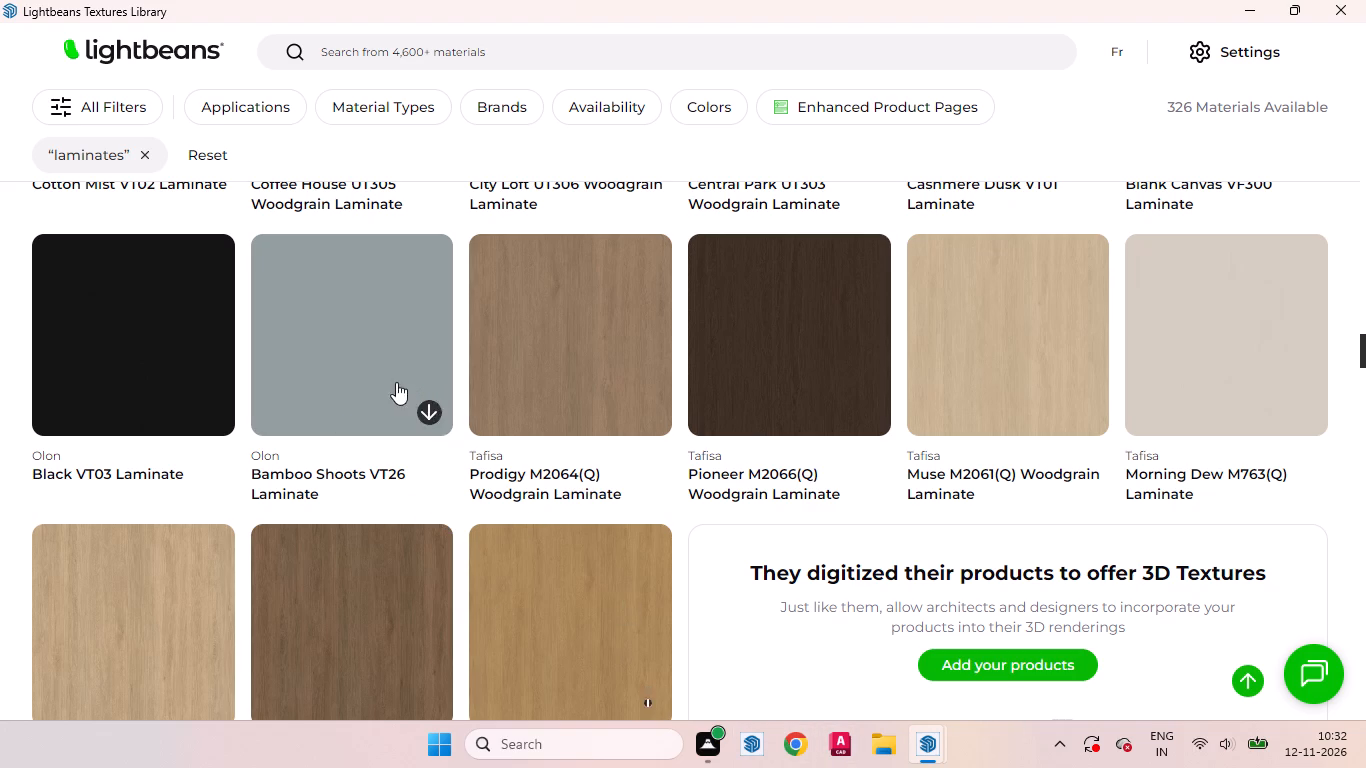
click(431, 405)
click(425, 404)
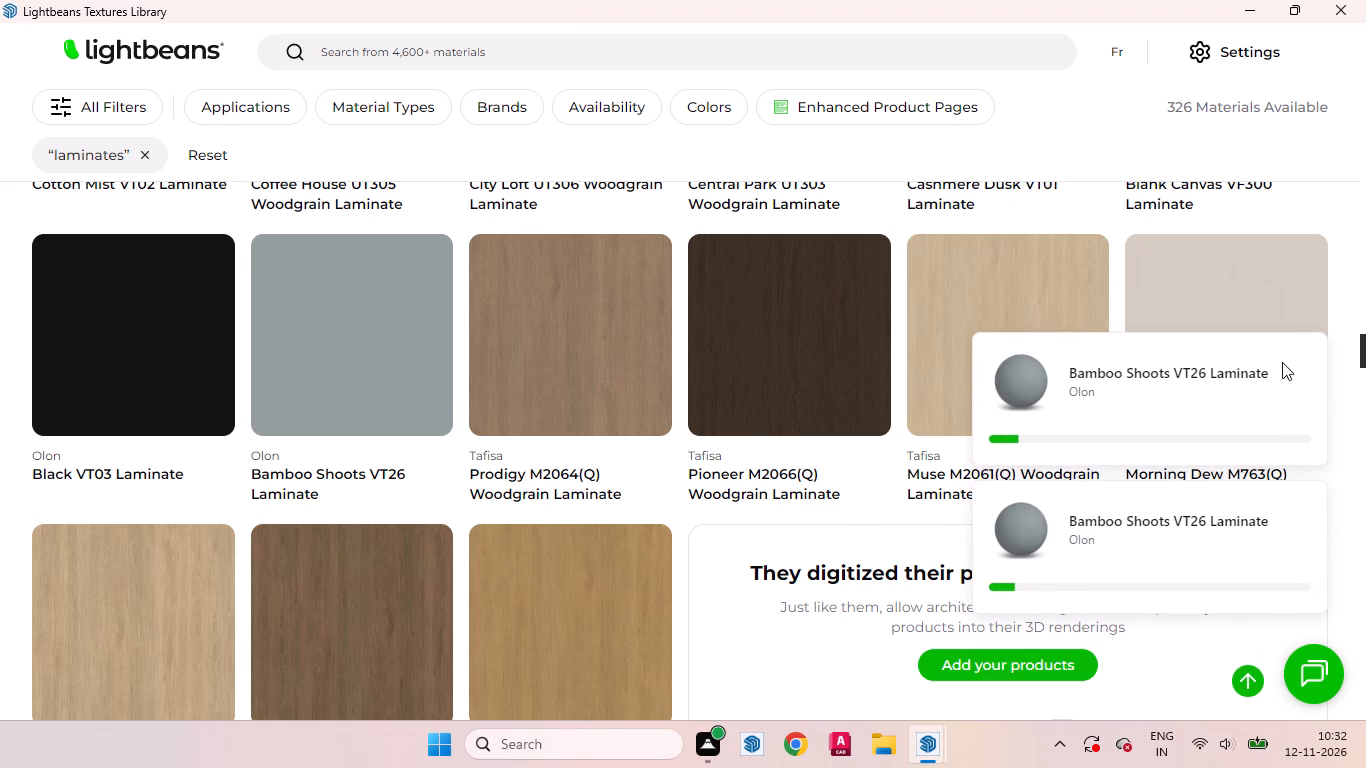
click(1264, 382)
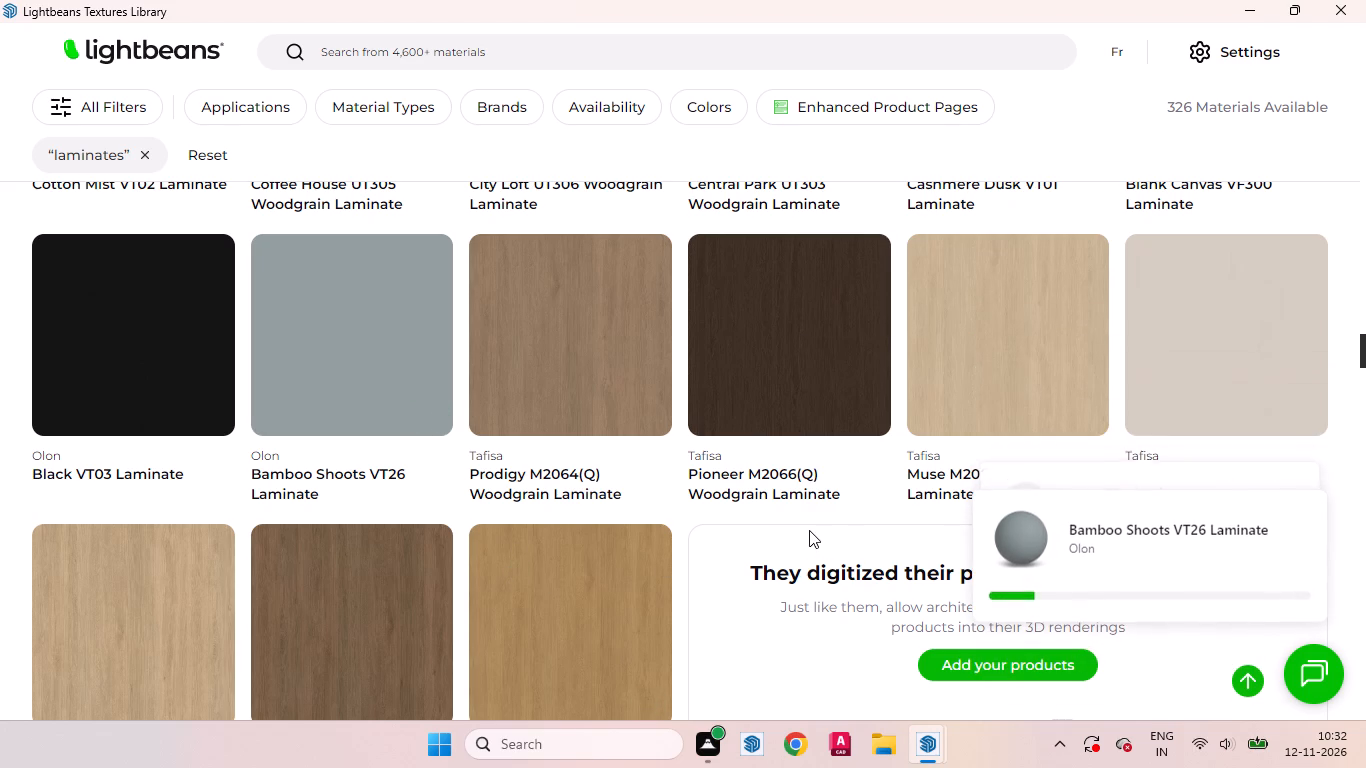
scroll(780, 559, down, 1)
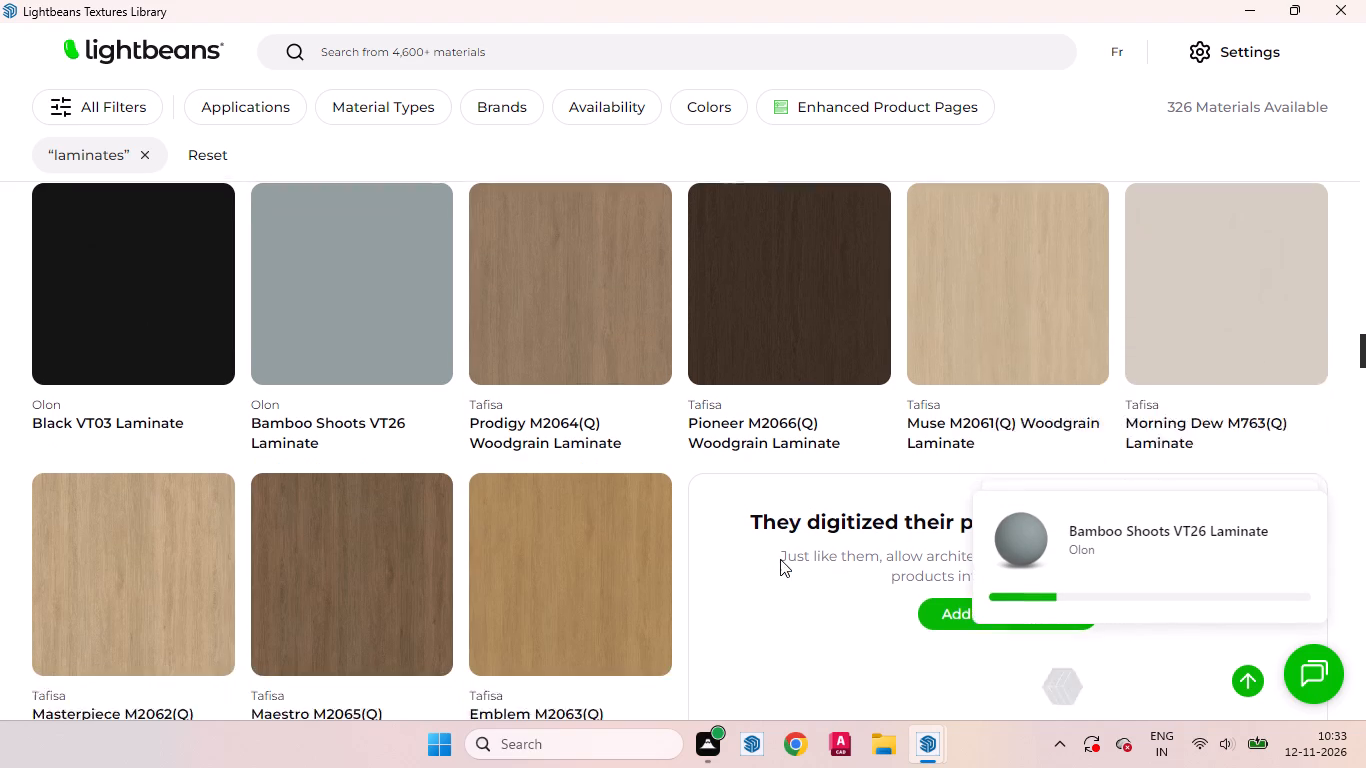
scroll(780, 559, down, 4)
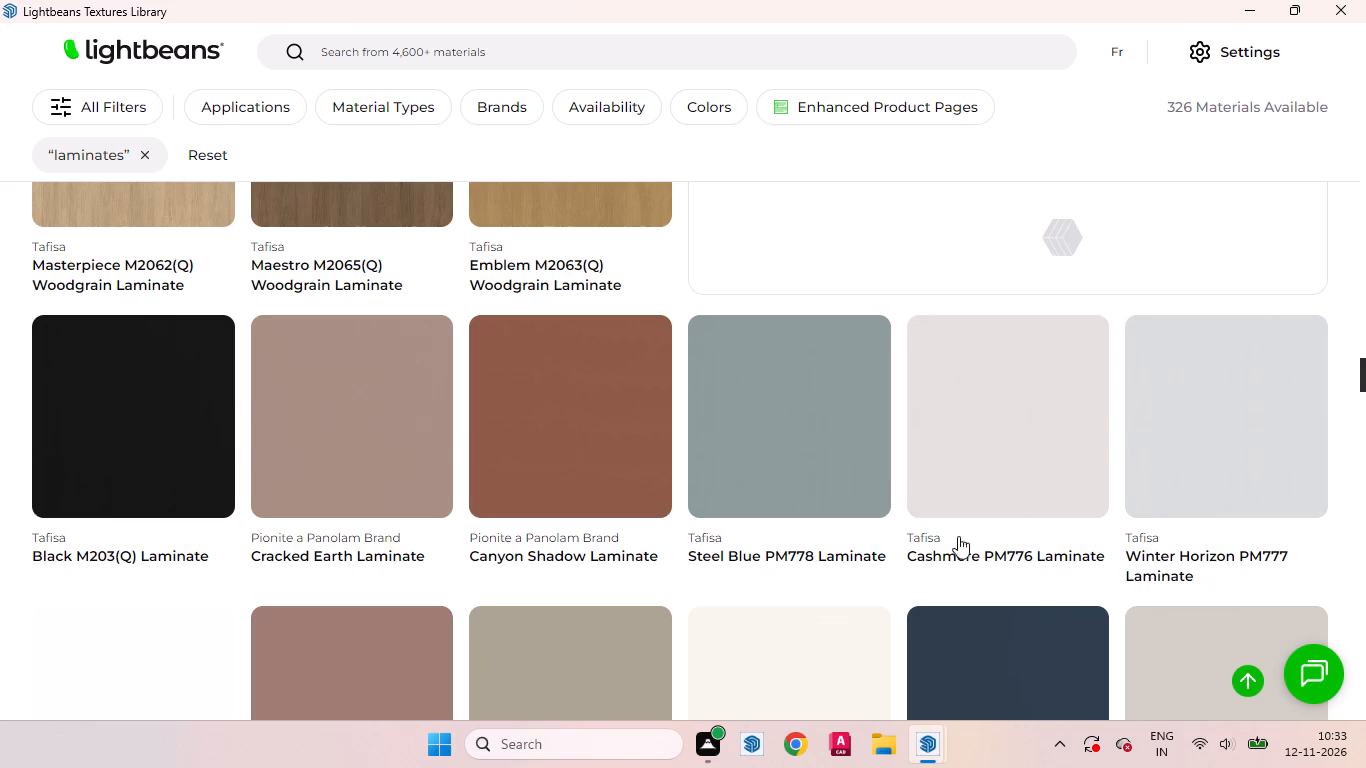
click(1246, 6)
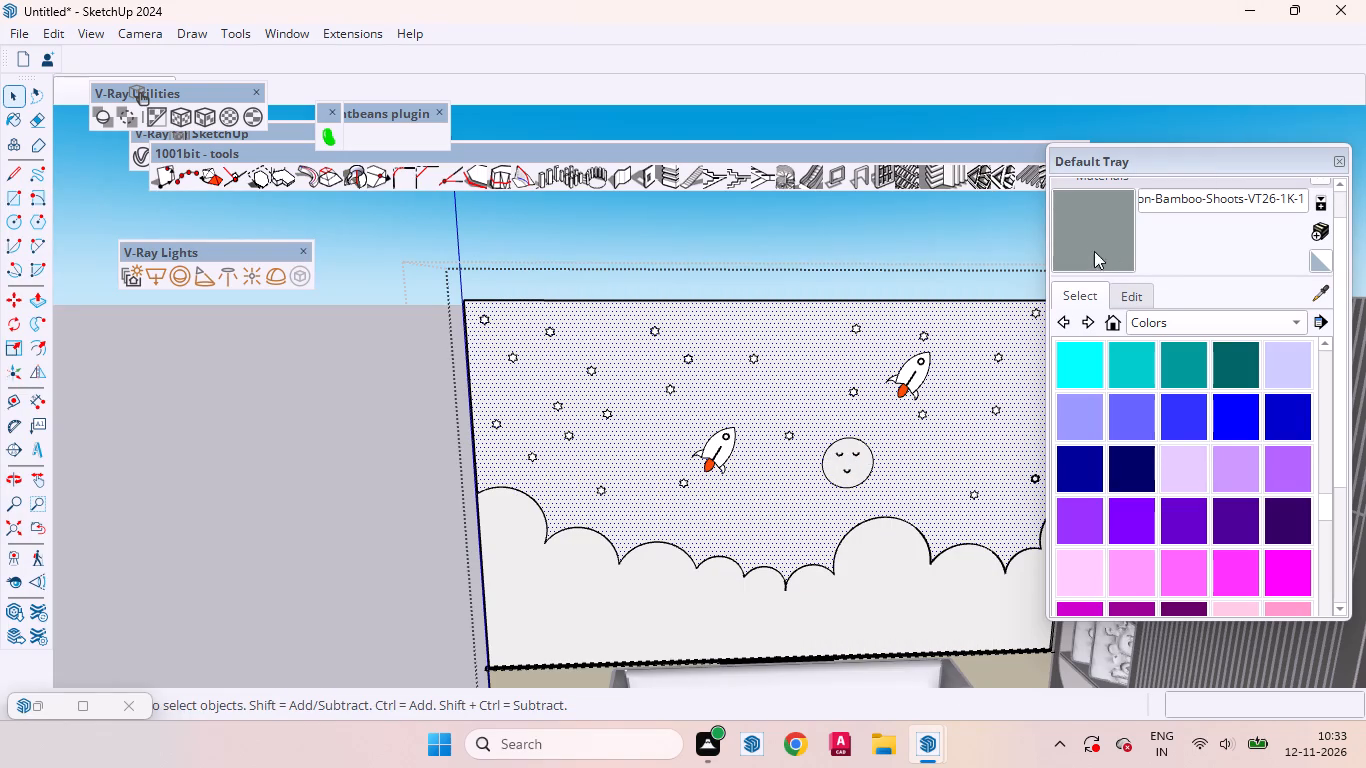
Paint the panel's sky background face with the Olon-Bamboo-Shoots-VT26-1K laminate, then close the group.
click(1088, 242)
scroll(761, 477, up, 7)
click(765, 477)
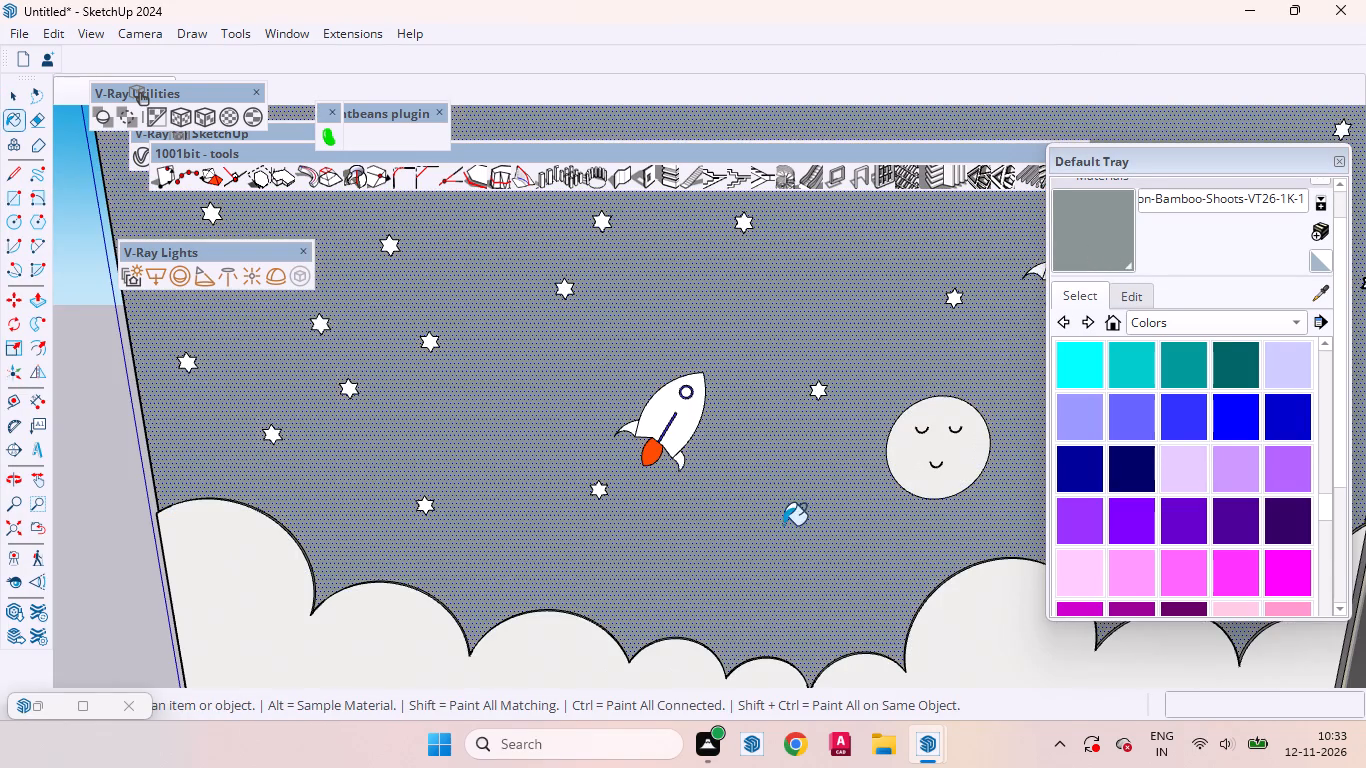
scroll(778, 531, down, 12)
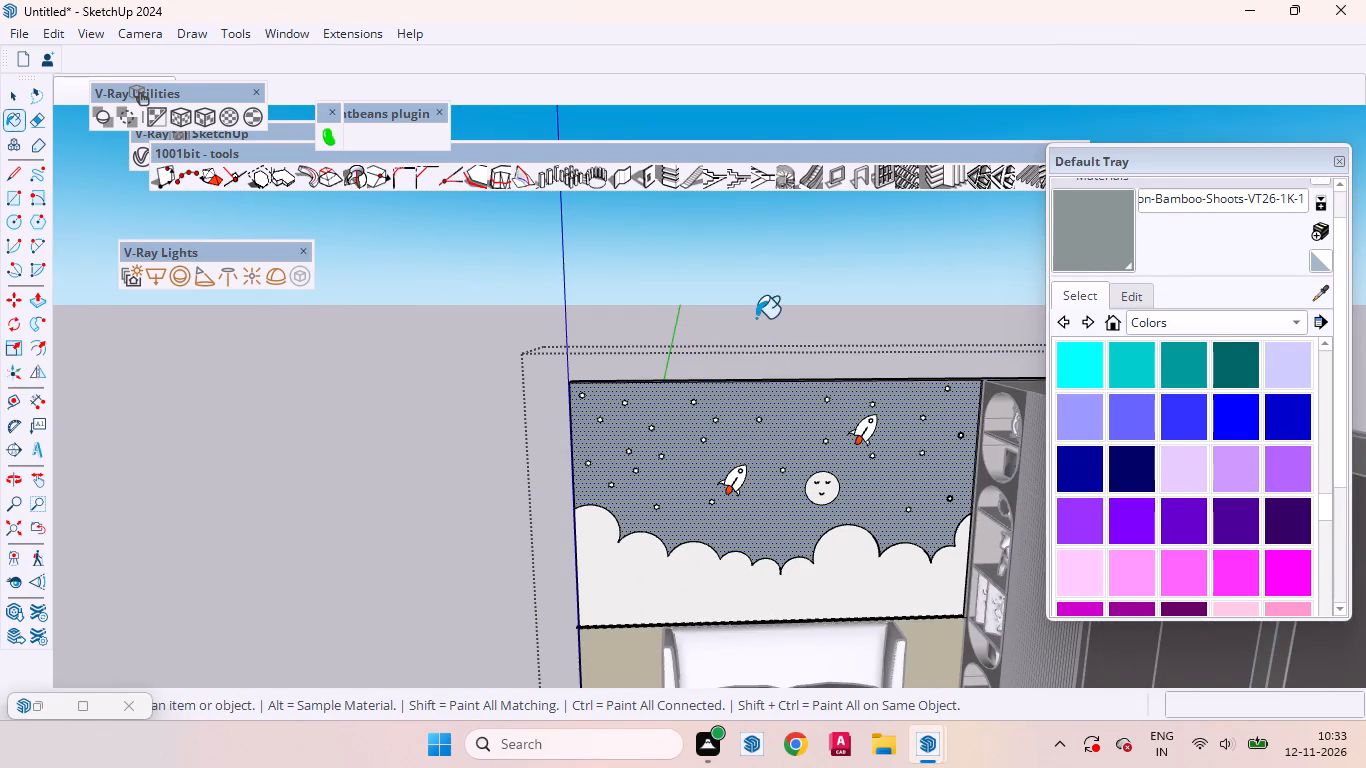
key(space)
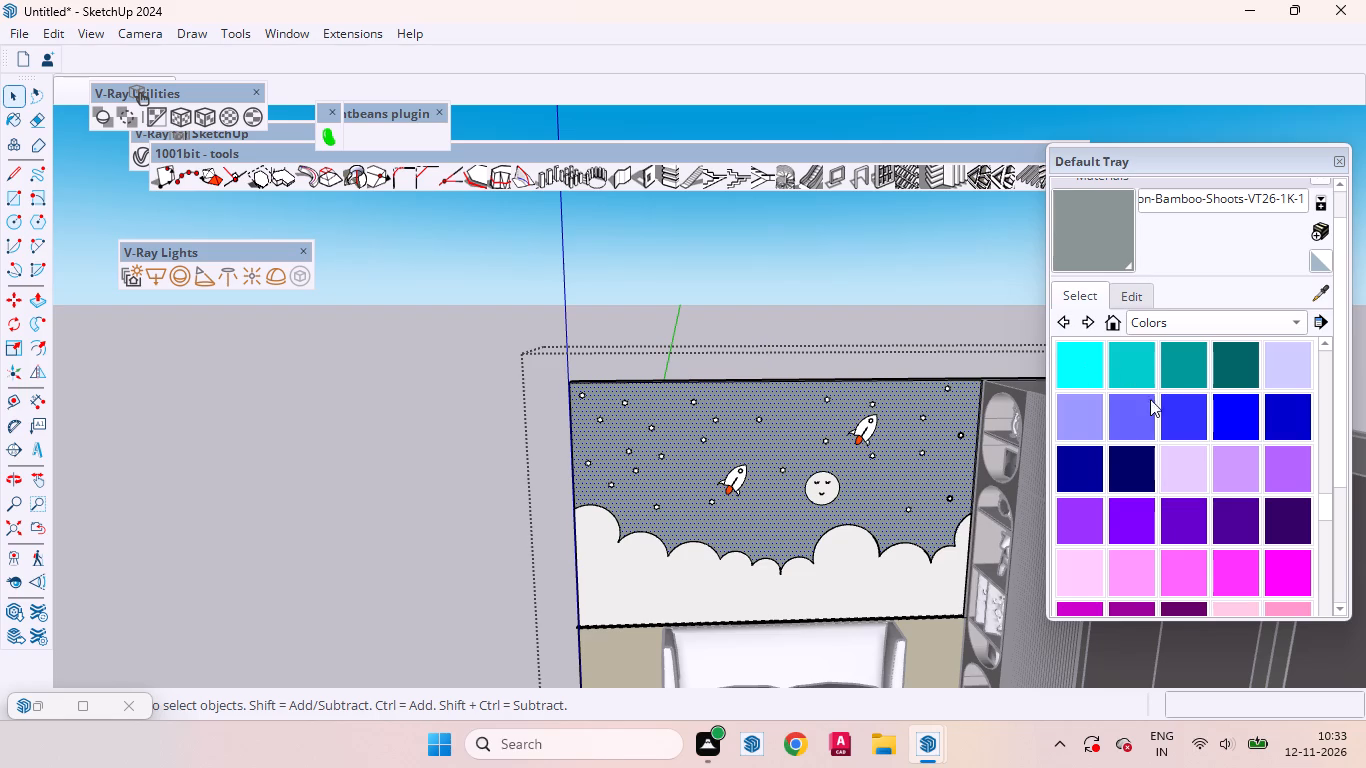
click(692, 325)
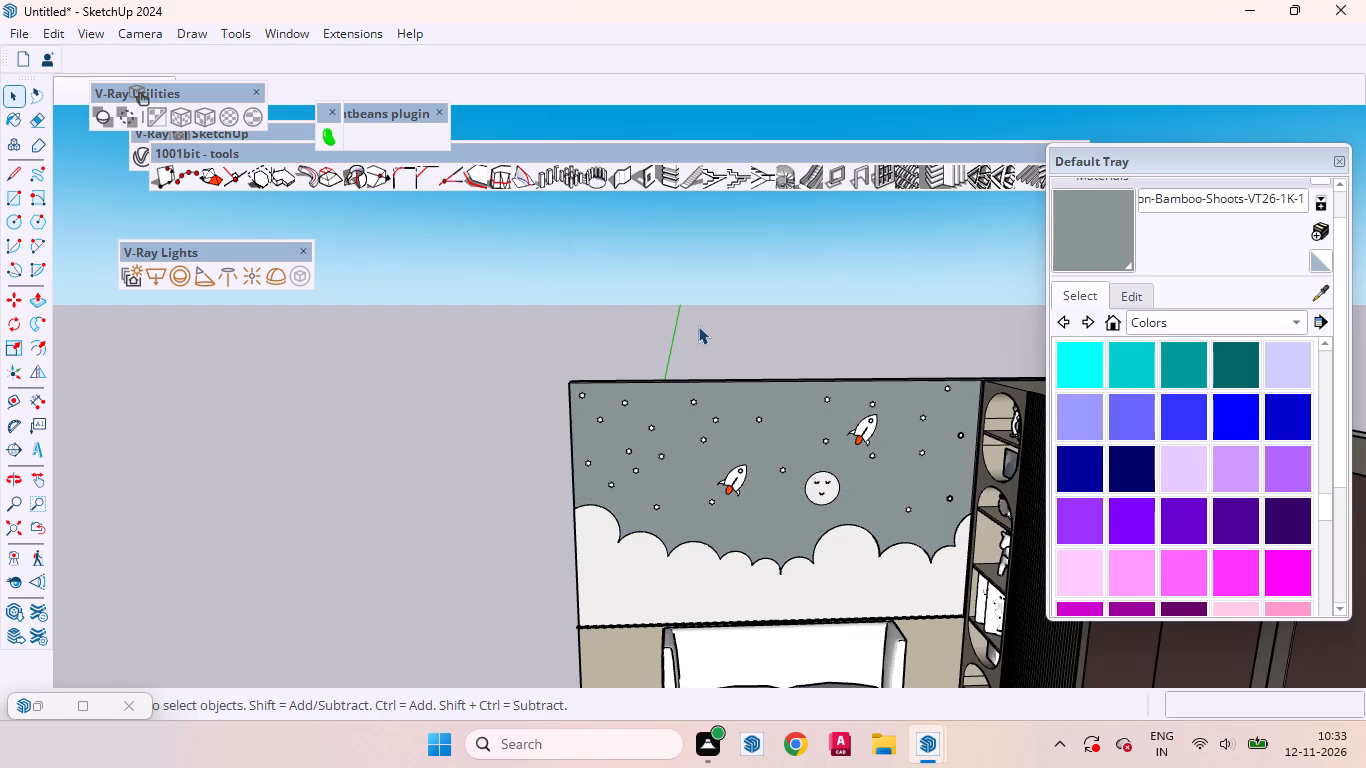
Examine the sky and cloud panel up close and from several angles, together with the bed and wardrobe.
scroll(758, 321, down, 3)
click(758, 321)
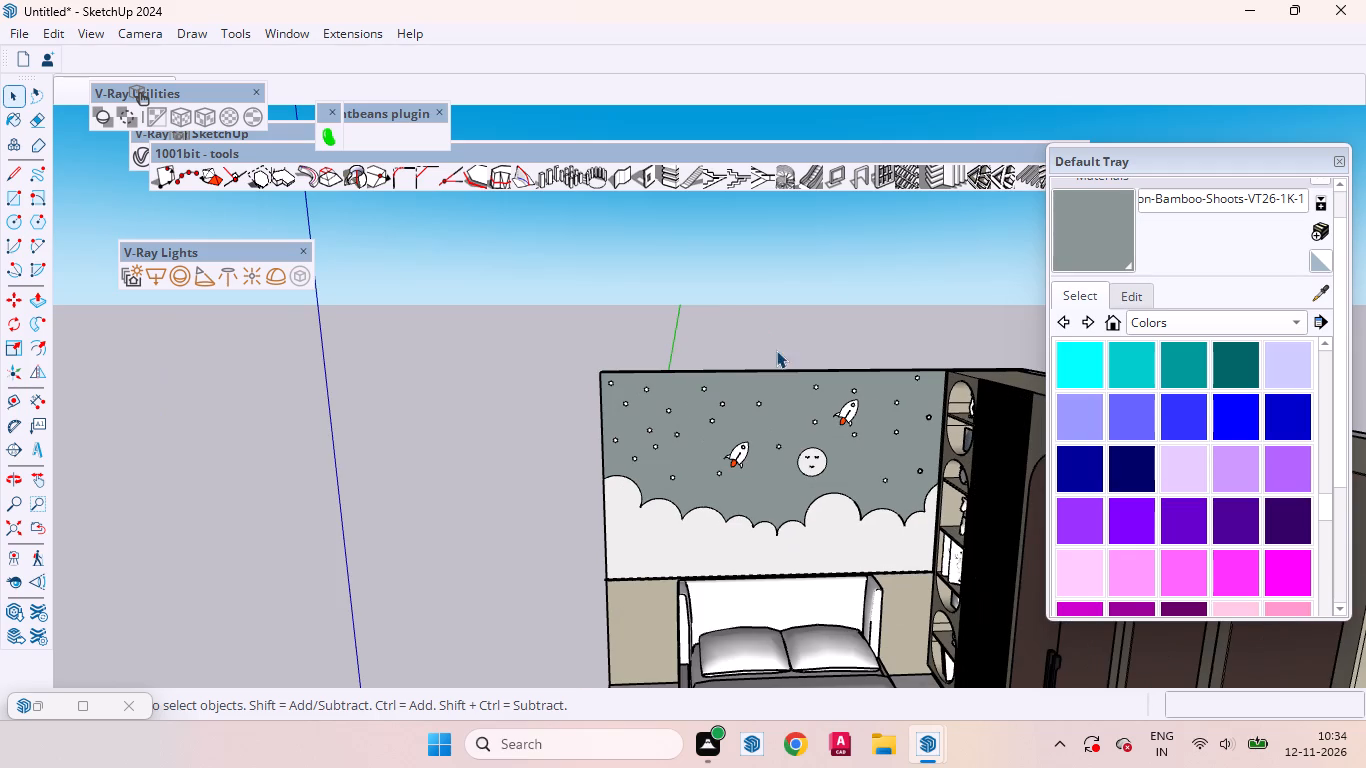
scroll(874, 460, up, 8)
middle_drag(713, 496, 884, 444)
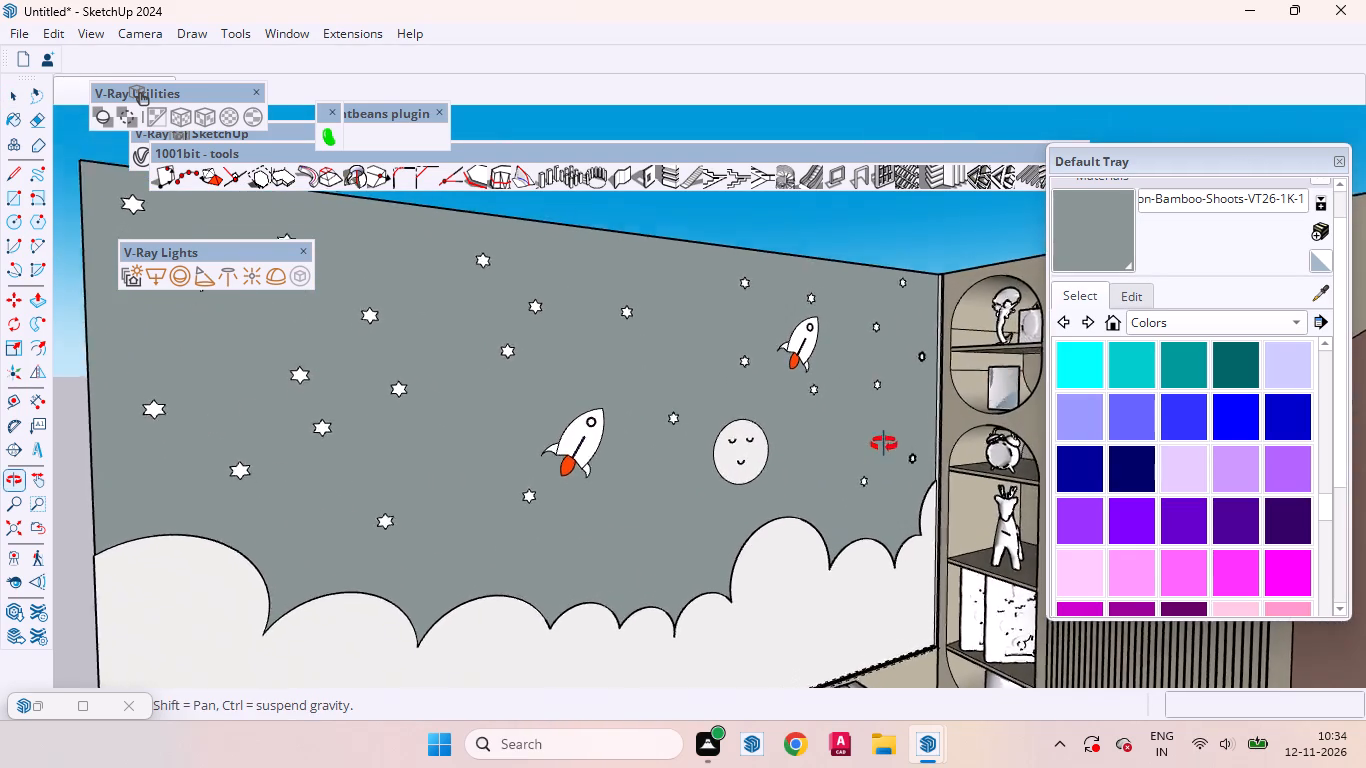
middle_drag(884, 444, 795, 426)
scroll(769, 443, up, 4)
scroll(748, 450, down, 8)
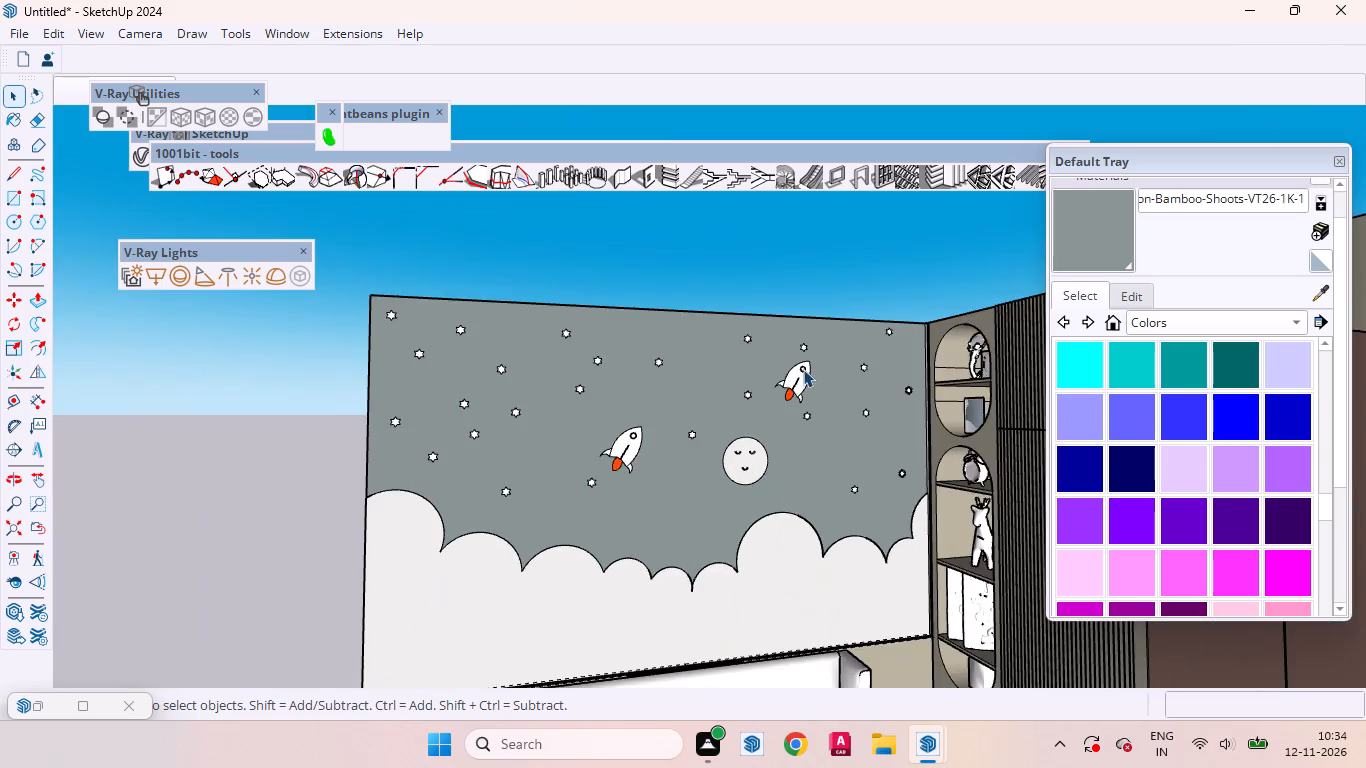
scroll(803, 369, up, 14)
scroll(688, 388, down, 20)
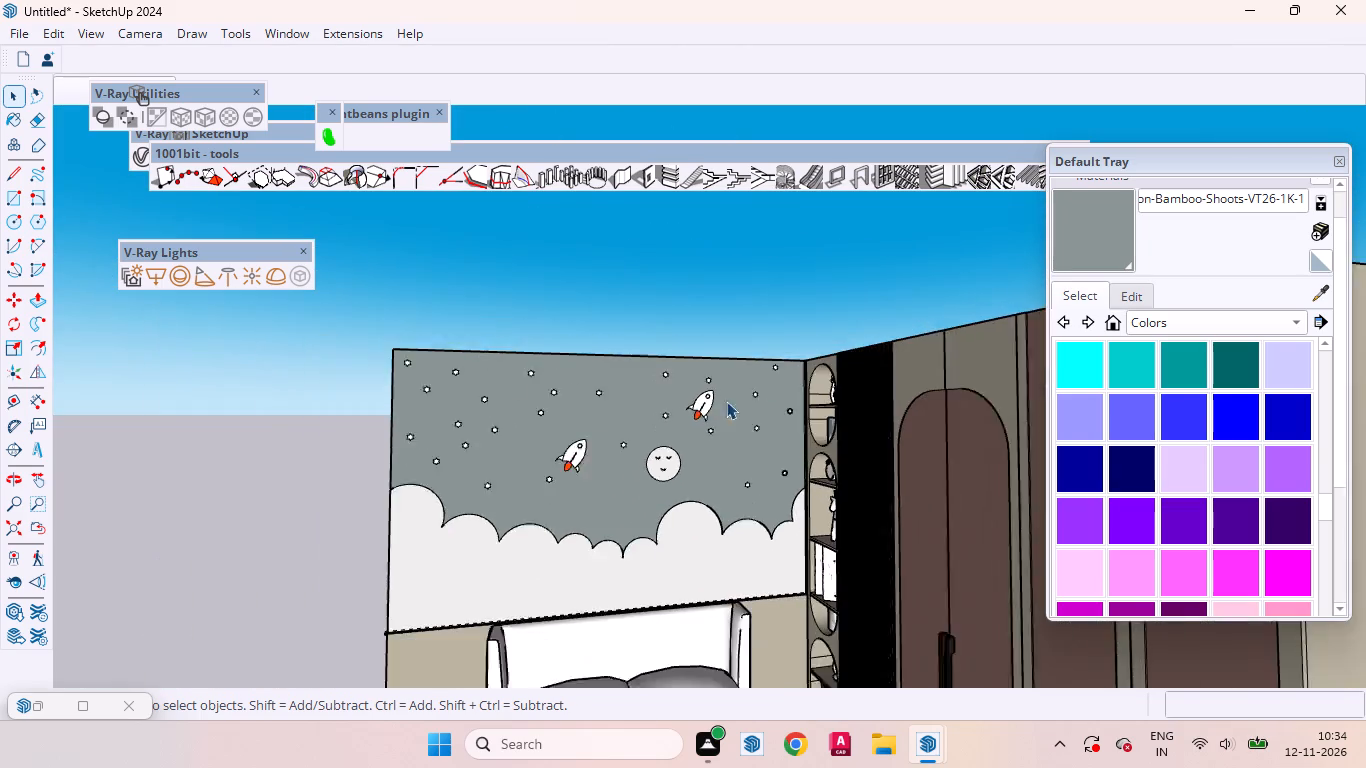
middle_drag(615, 418, 849, 580)
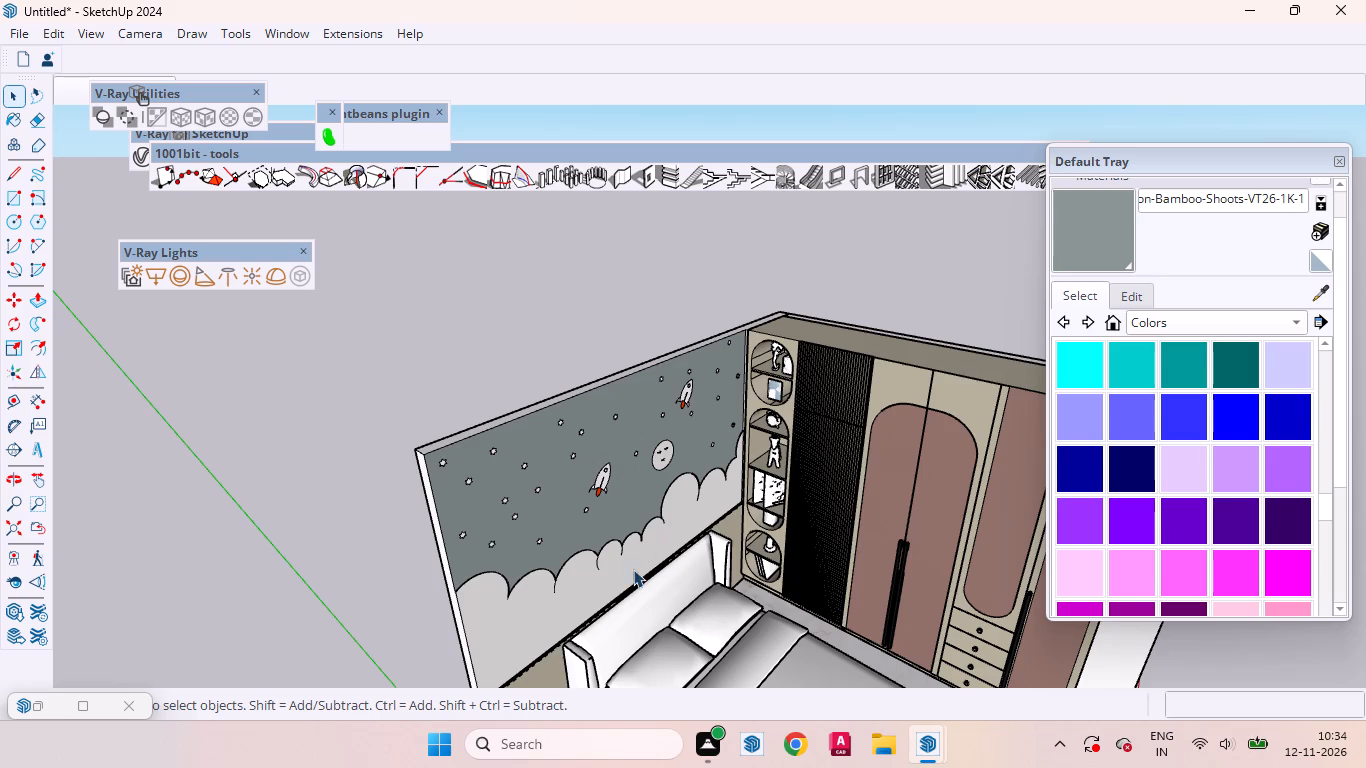
scroll(648, 519, down, 3)
scroll(688, 613, up, 3)
scroll(717, 496, down, 2)
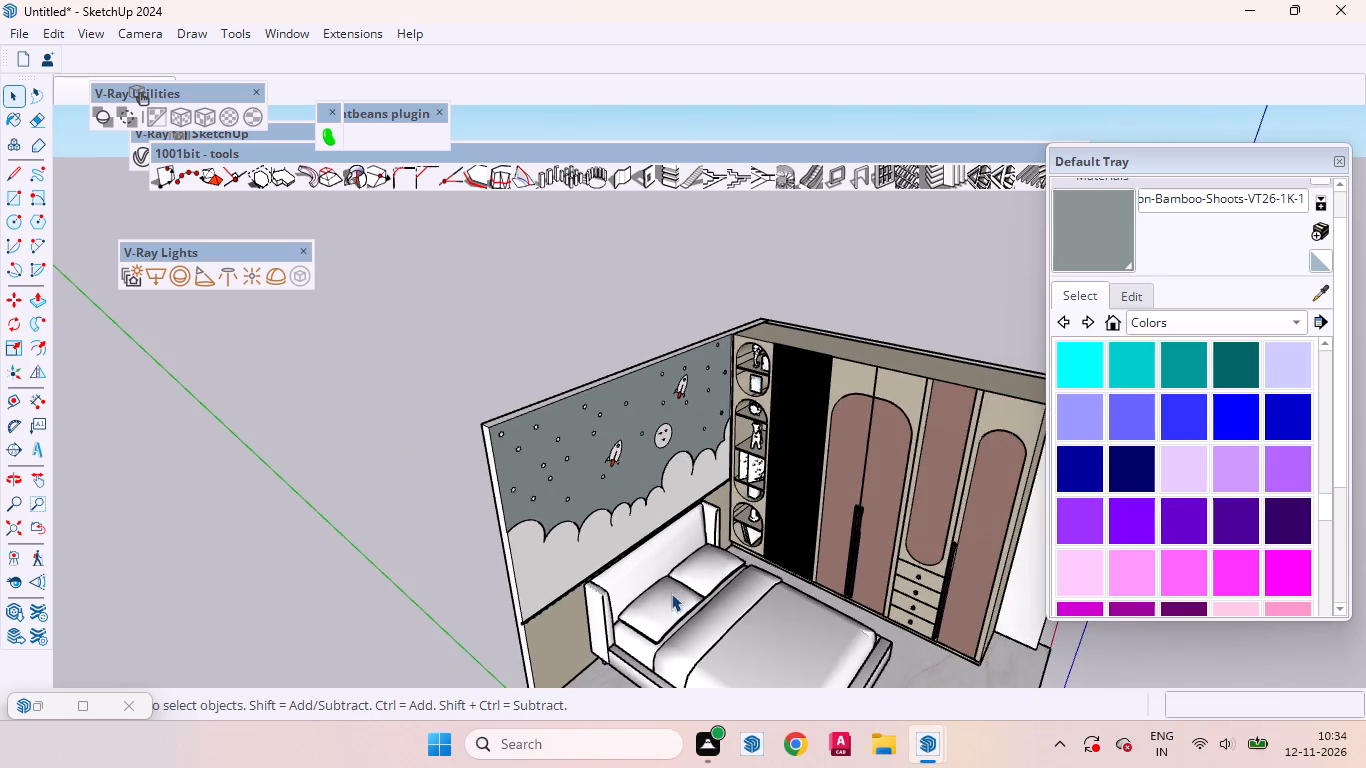
scroll(652, 598, up, 7)
middle_drag(579, 586, 543, 524)
scroll(611, 461, up, 3)
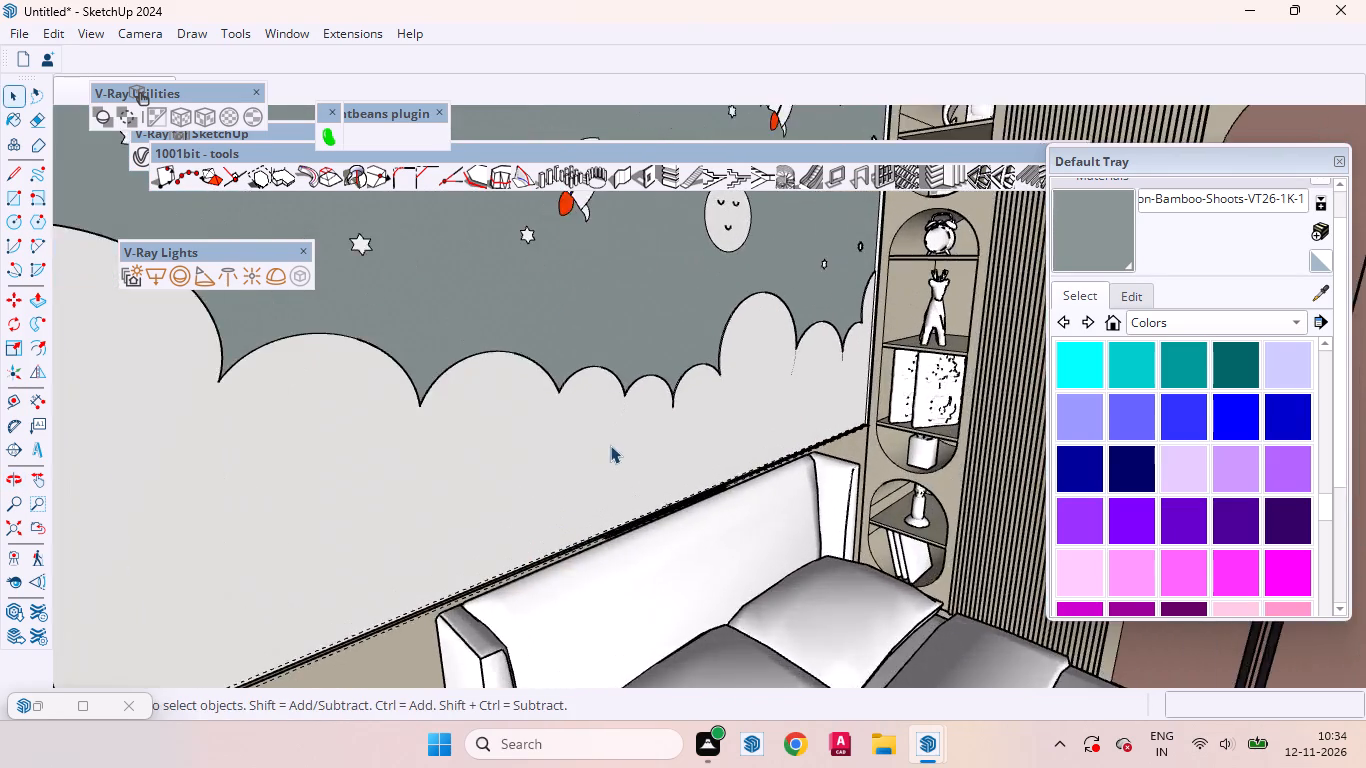
scroll(610, 445, up, 4)
scroll(618, 475, down, 4)
middle_drag(606, 470, 601, 468)
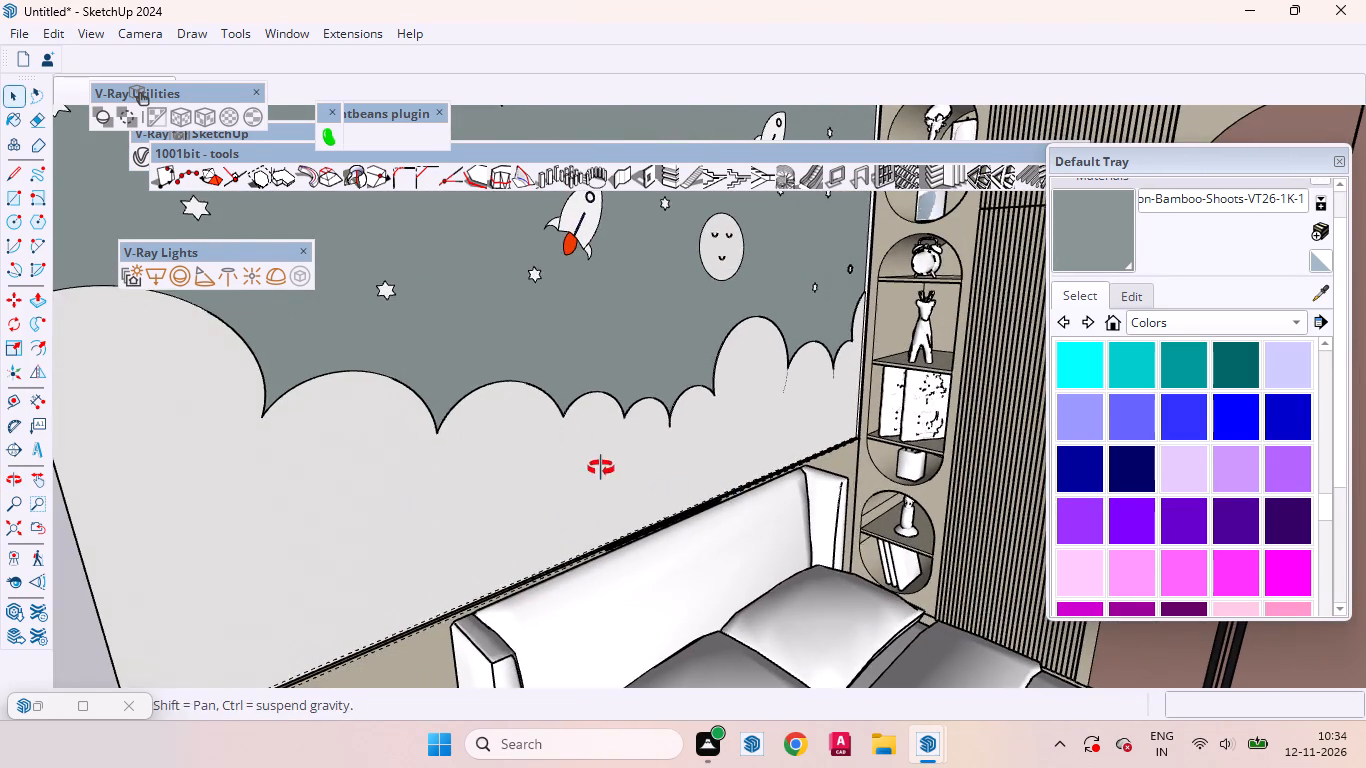
middle_drag(601, 468, 575, 434)
scroll(723, 458, down, 9)
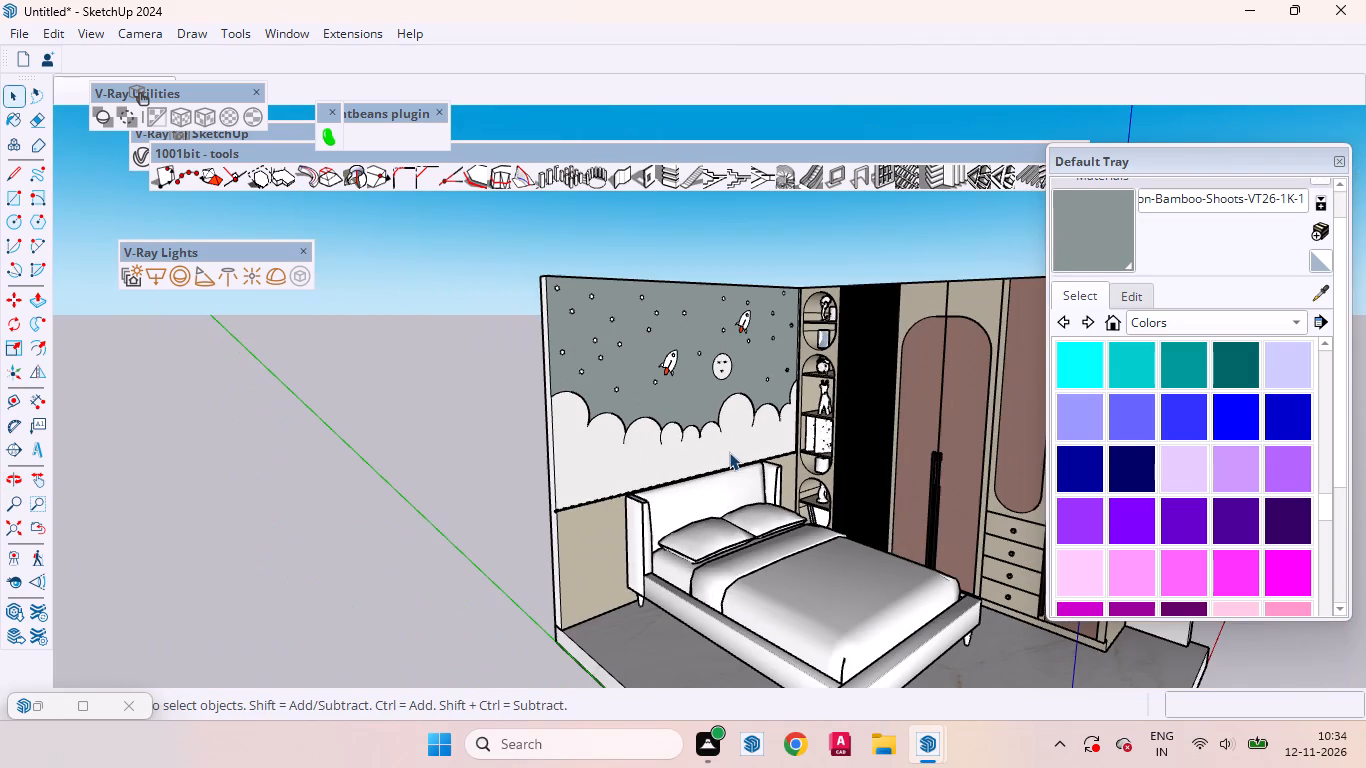
Check the star, moon and rocket faces by selecting each inside the panel group, then close the group.
scroll(730, 452, up, 3)
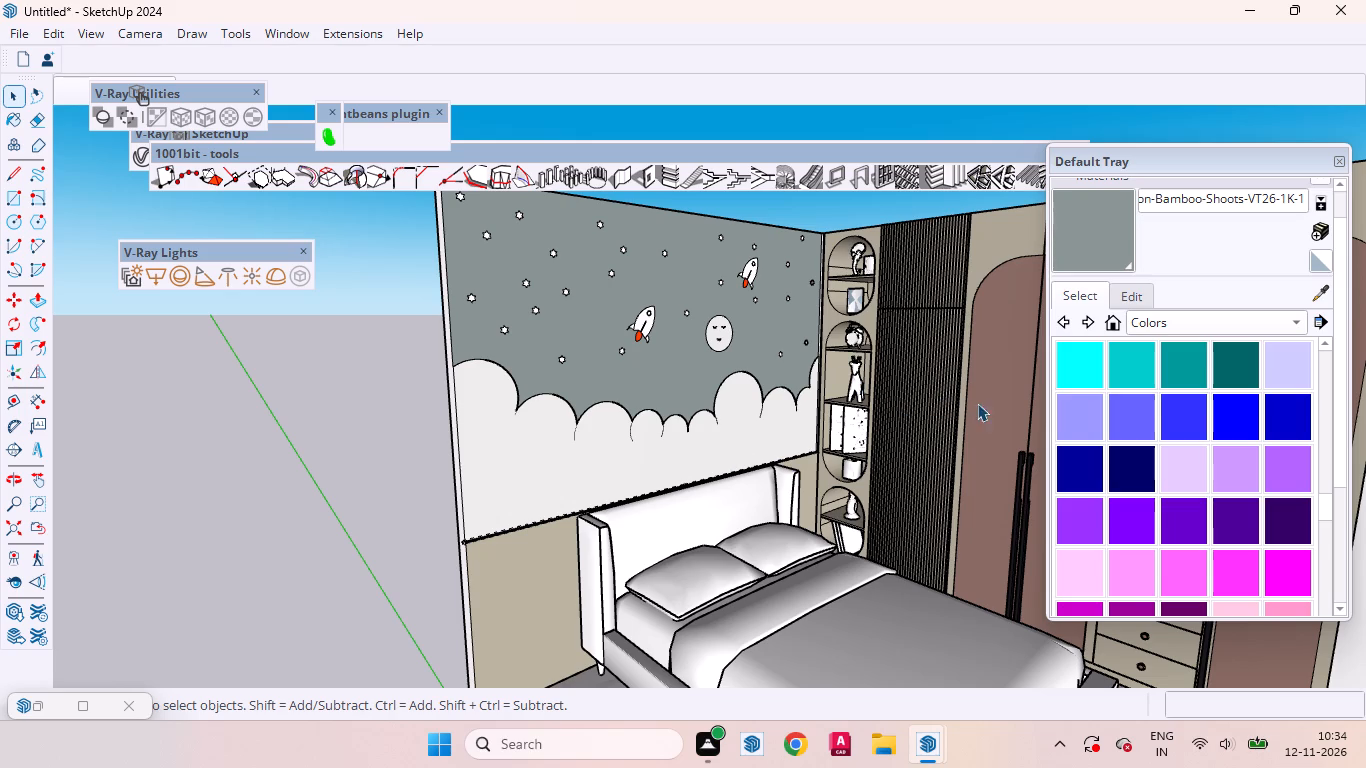
scroll(473, 375, up, 10)
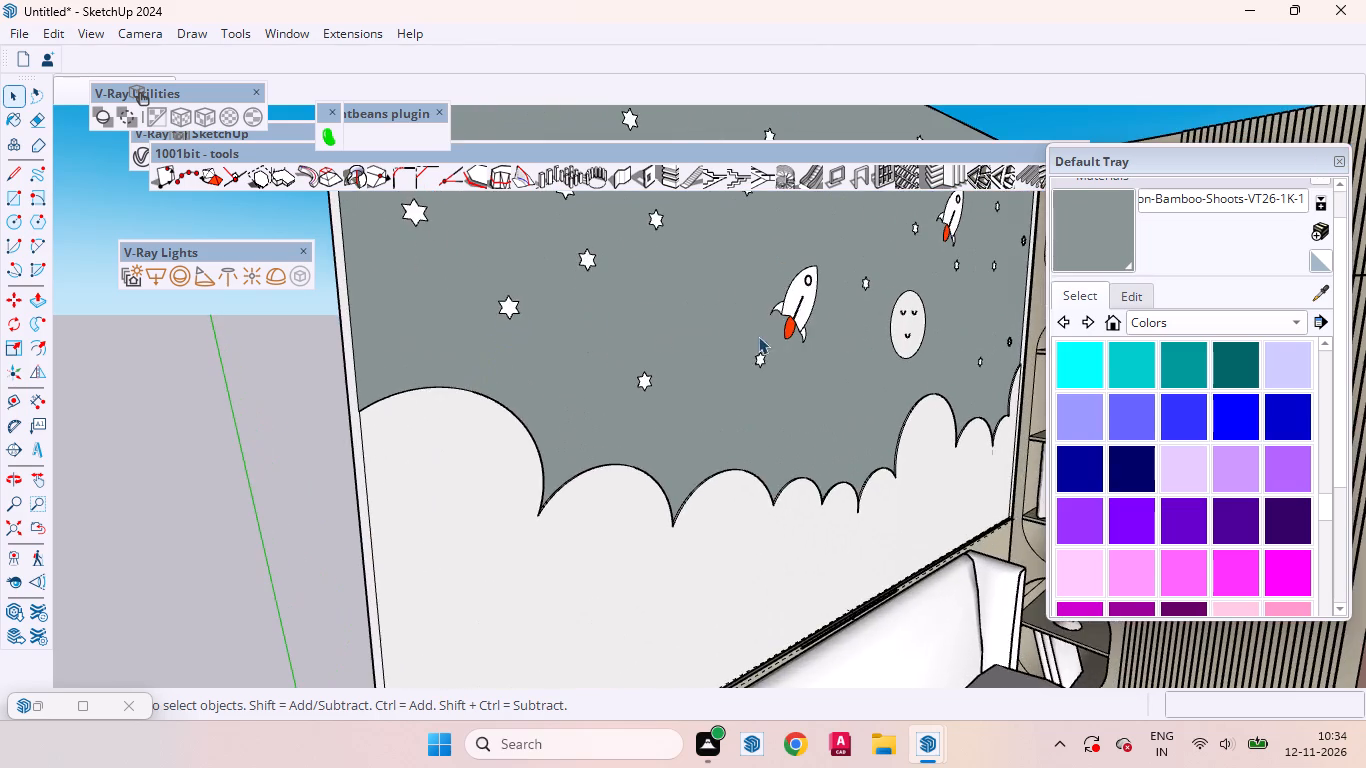
middle_drag(760, 350, 522, 440)
scroll(834, 382, up, 7)
scroll(635, 357, up, 4)
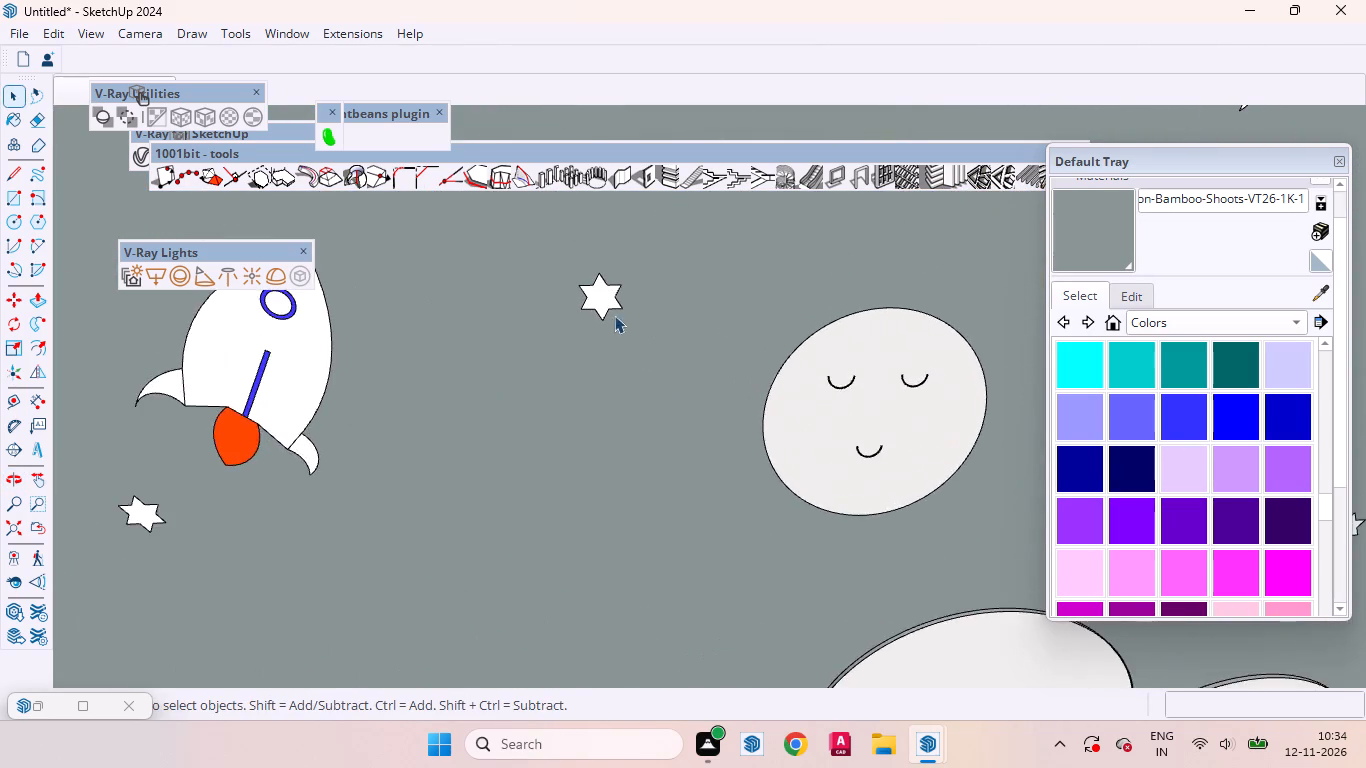
scroll(614, 315, up, 2)
click(603, 291)
click(165, 364)
double_click(444, 357)
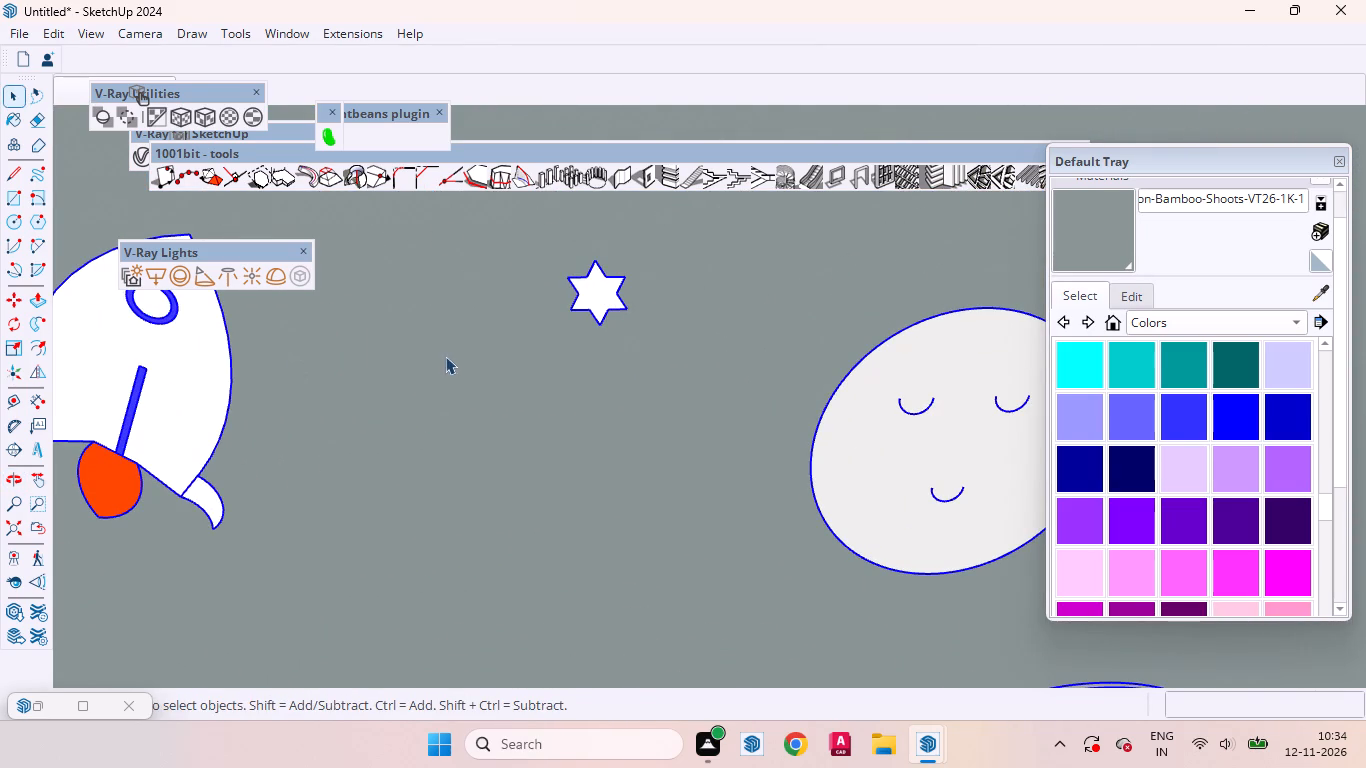
click(589, 293)
click(937, 443)
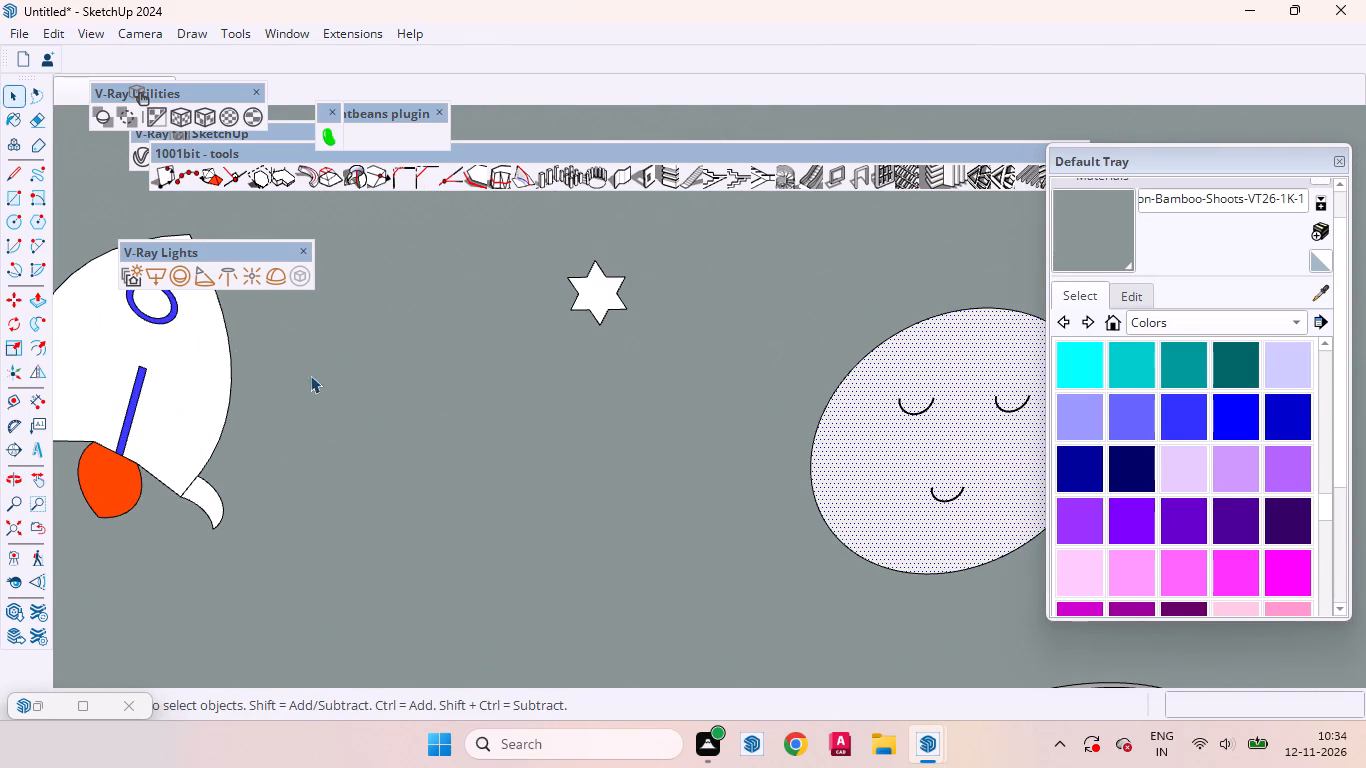
click(187, 356)
scroll(612, 416, down, 16)
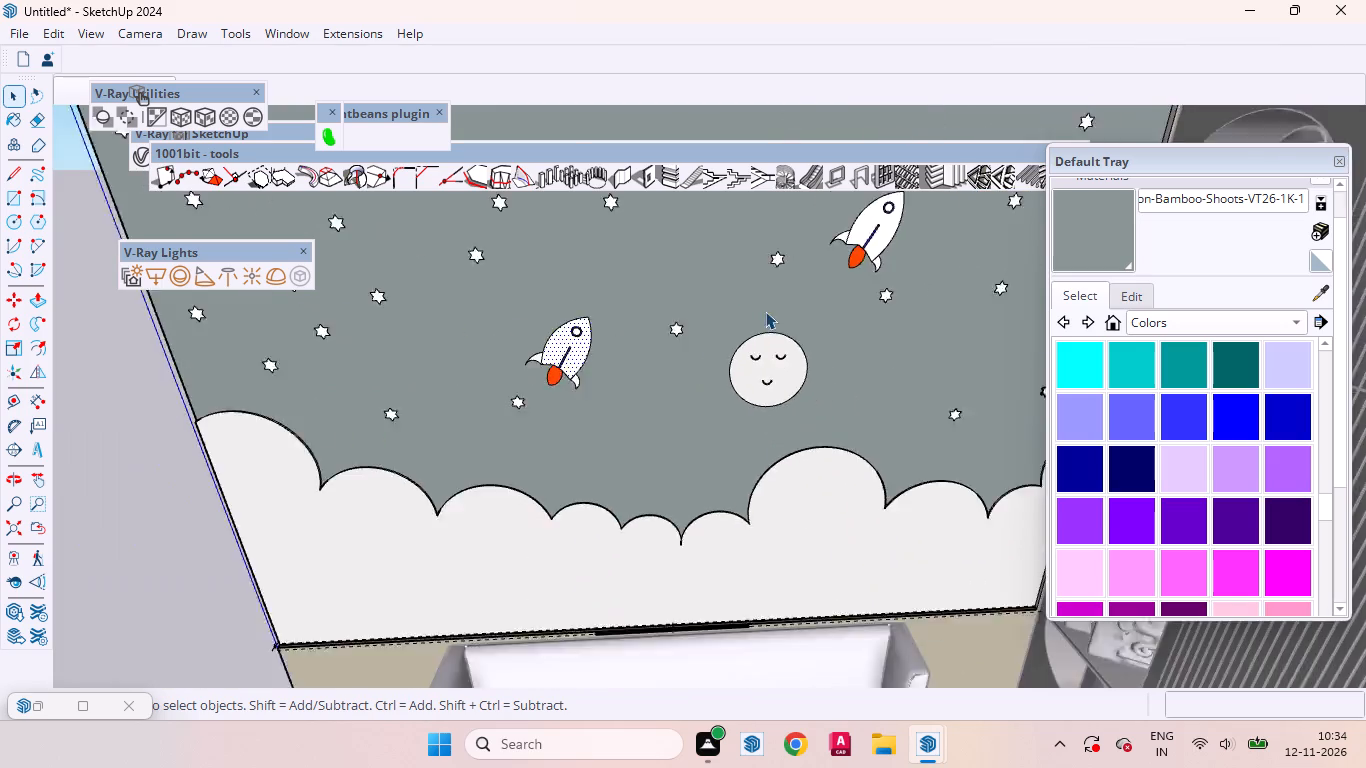
scroll(765, 311, down, 8)
click(233, 487)
Examine the panel's rocket, stars and moon up close, and the whole bed wall from an angle.
middle_drag(256, 483, 460, 431)
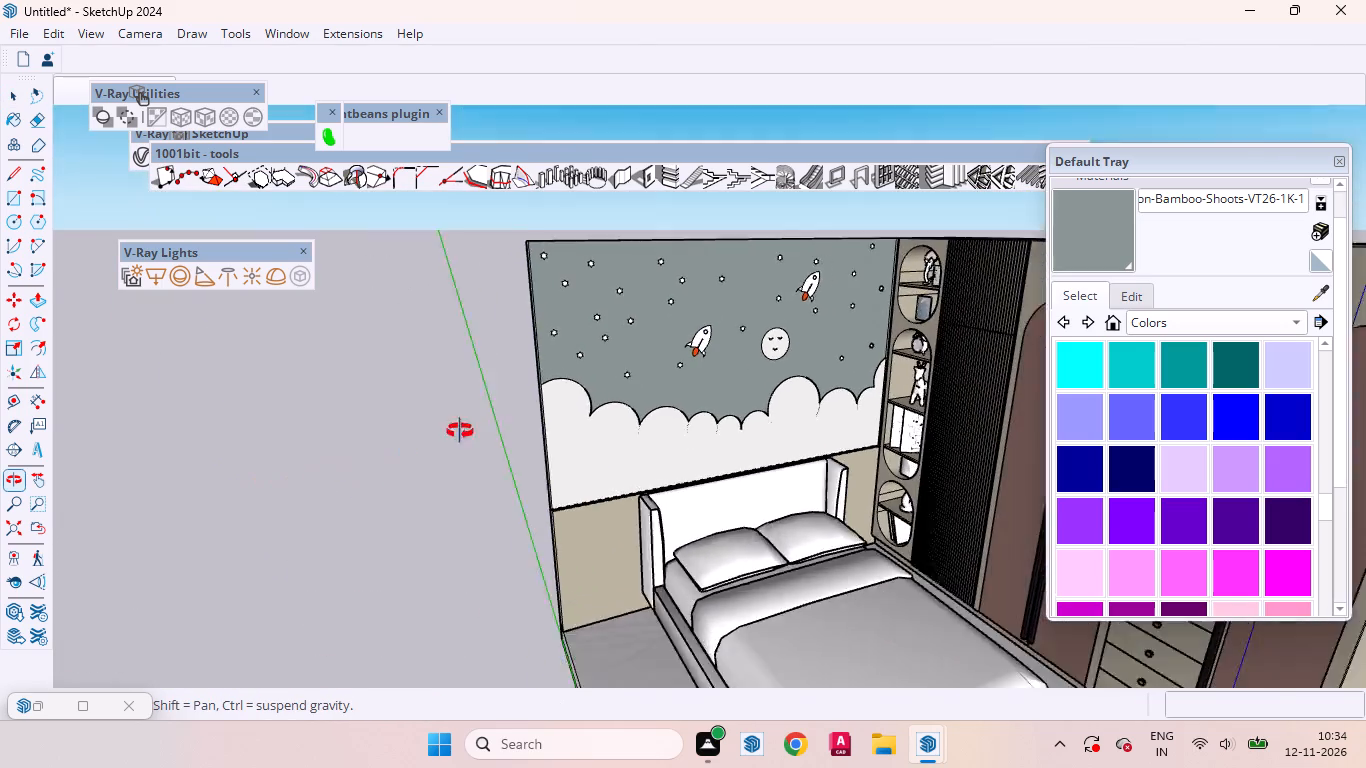
middle_drag(460, 431, 585, 422)
scroll(734, 315, up, 12)
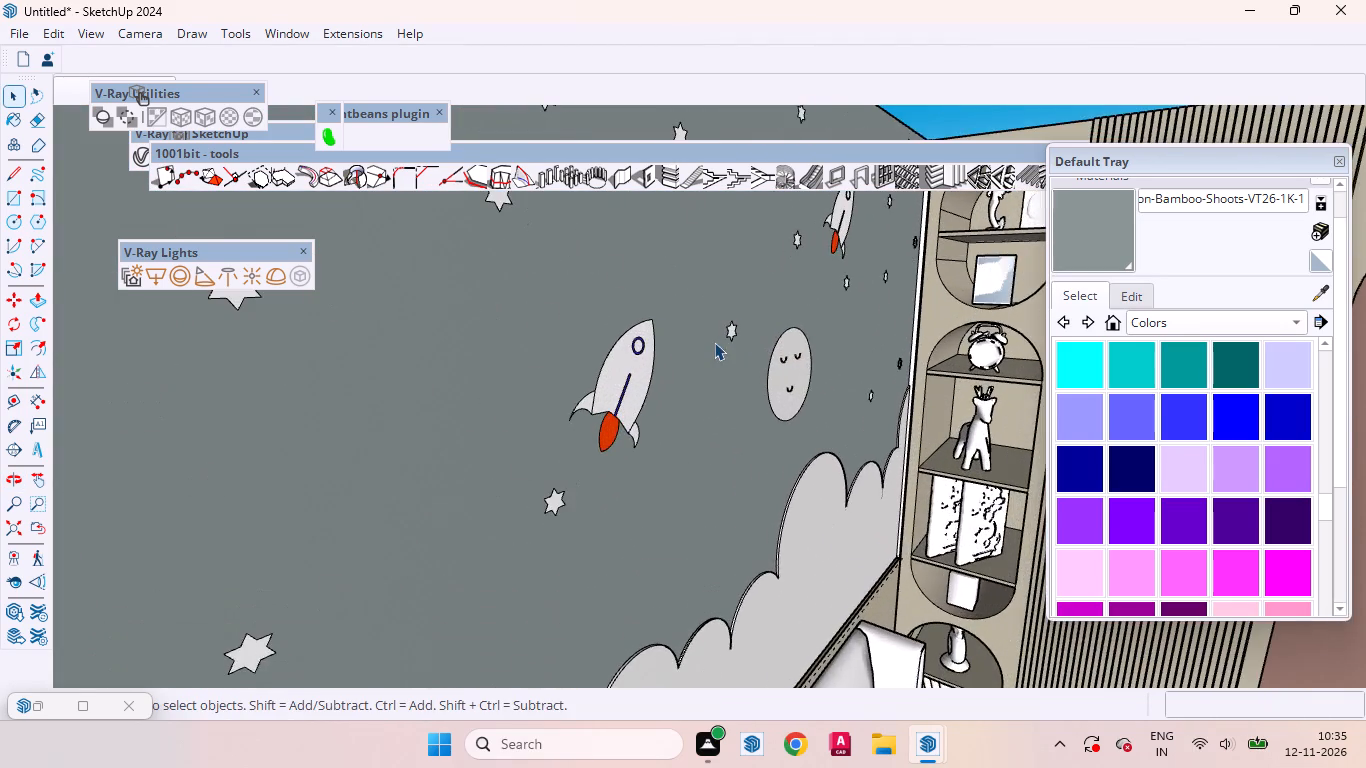
middle_drag(709, 353, 550, 362)
scroll(674, 365, down, 9)
scroll(531, 357, up, 2)
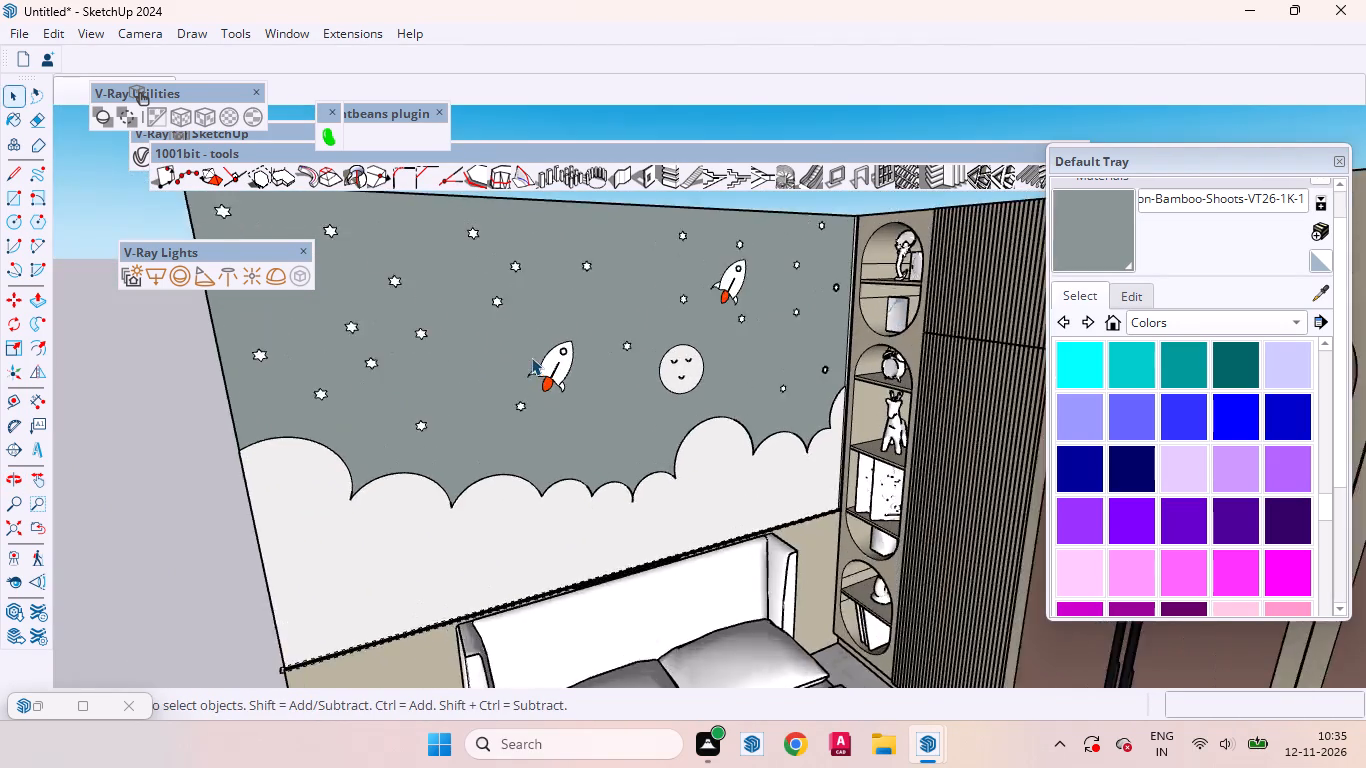
scroll(531, 357, up, 17)
scroll(561, 366, down, 2)
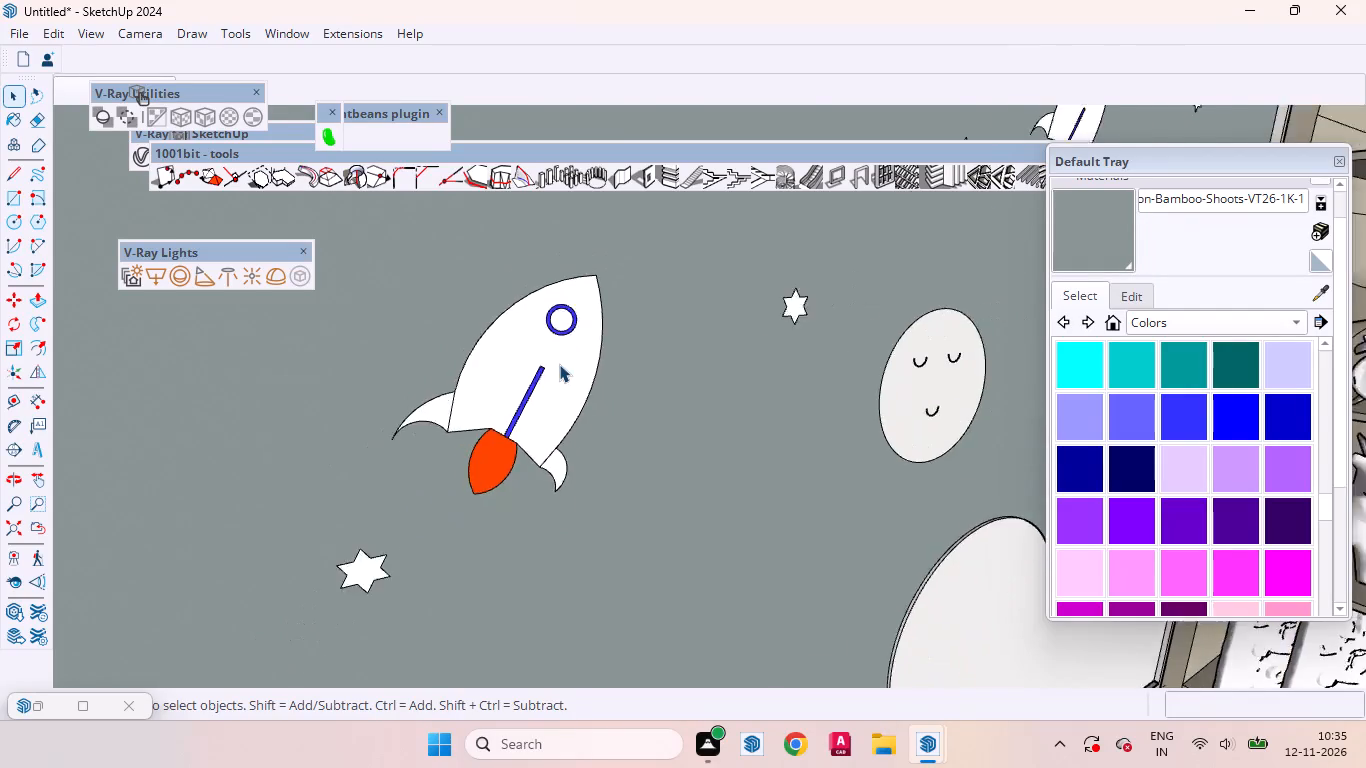
scroll(559, 364, down, 20)
scroll(559, 364, down, 2)
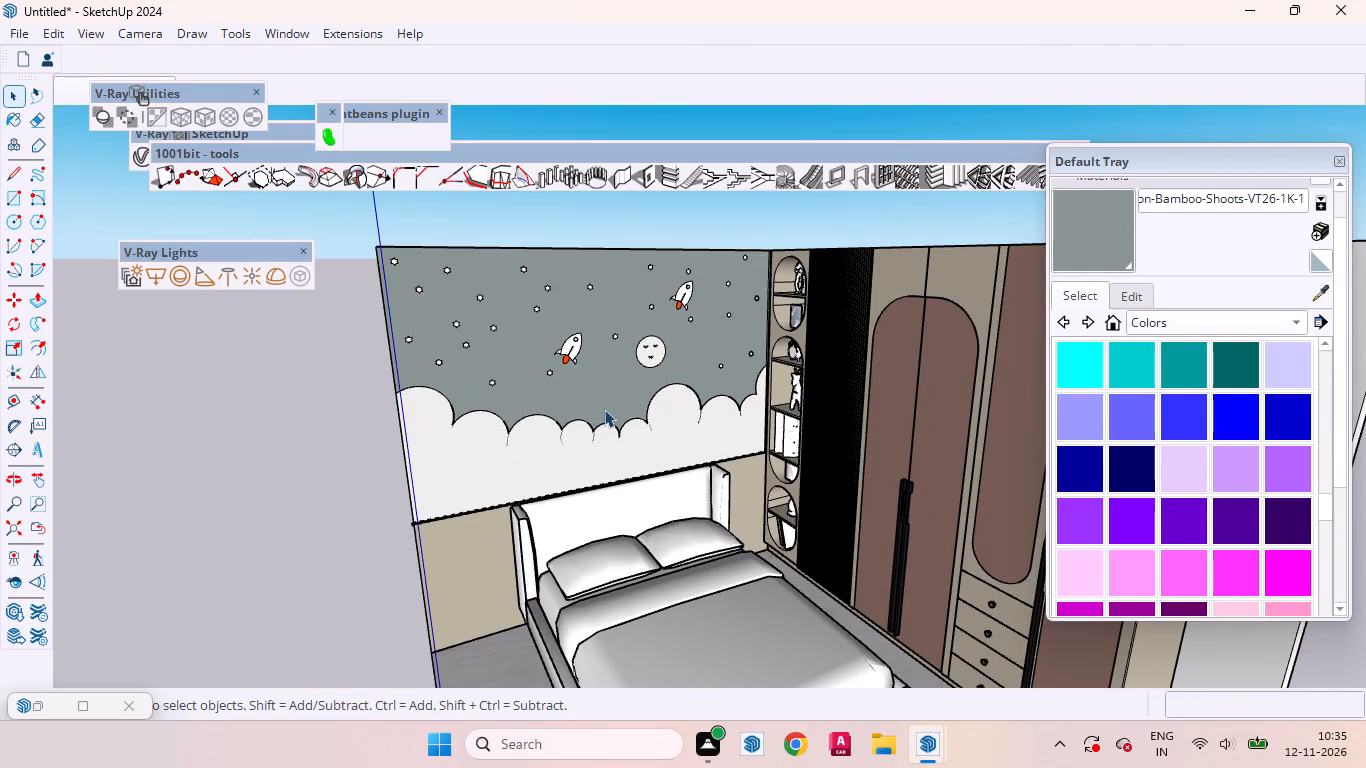
Examine the sky and cloud wall from the front and from its open side, together with the bed and wardrobe.
scroll(579, 379, down, 7)
click(398, 421)
scroll(631, 417, up, 6)
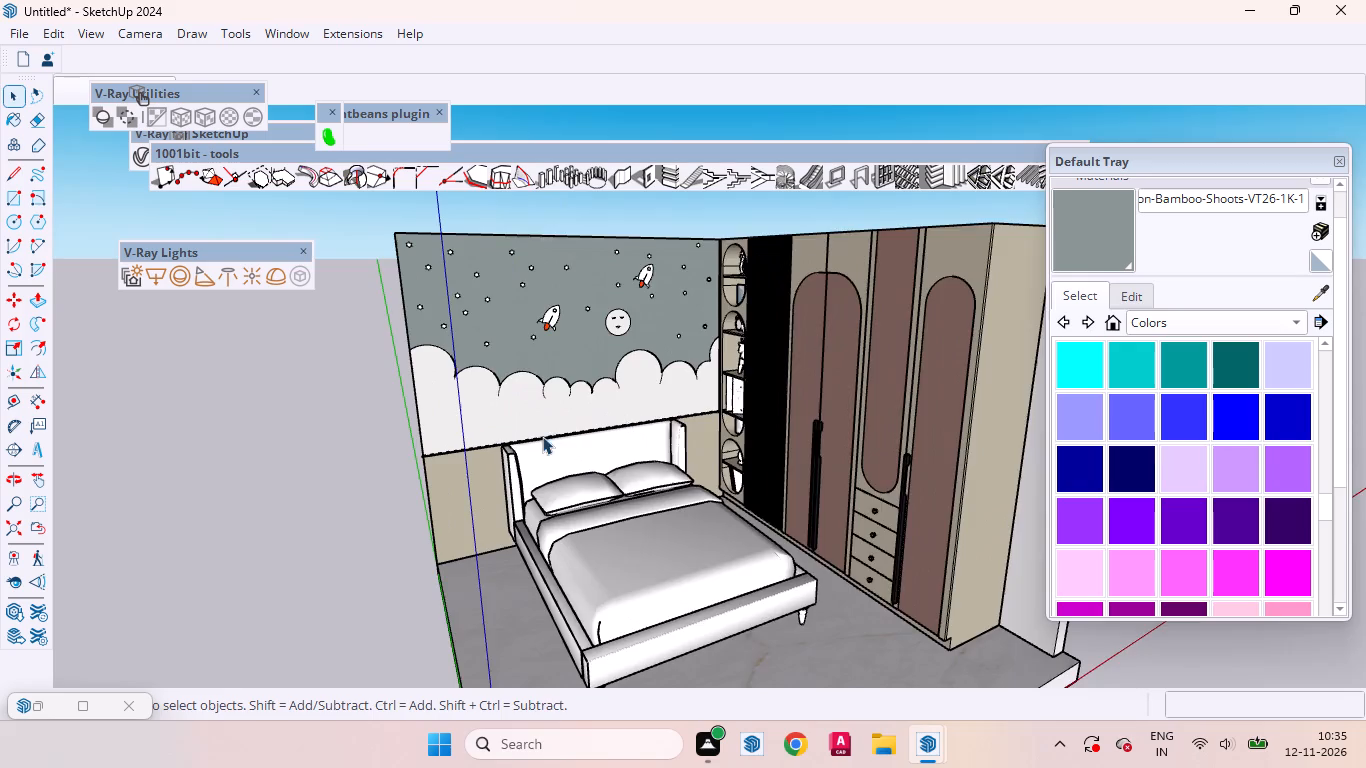
scroll(542, 436, up, 2)
middle_drag(315, 463, 679, 436)
scroll(555, 428, down, 8)
scroll(646, 489, up, 5)
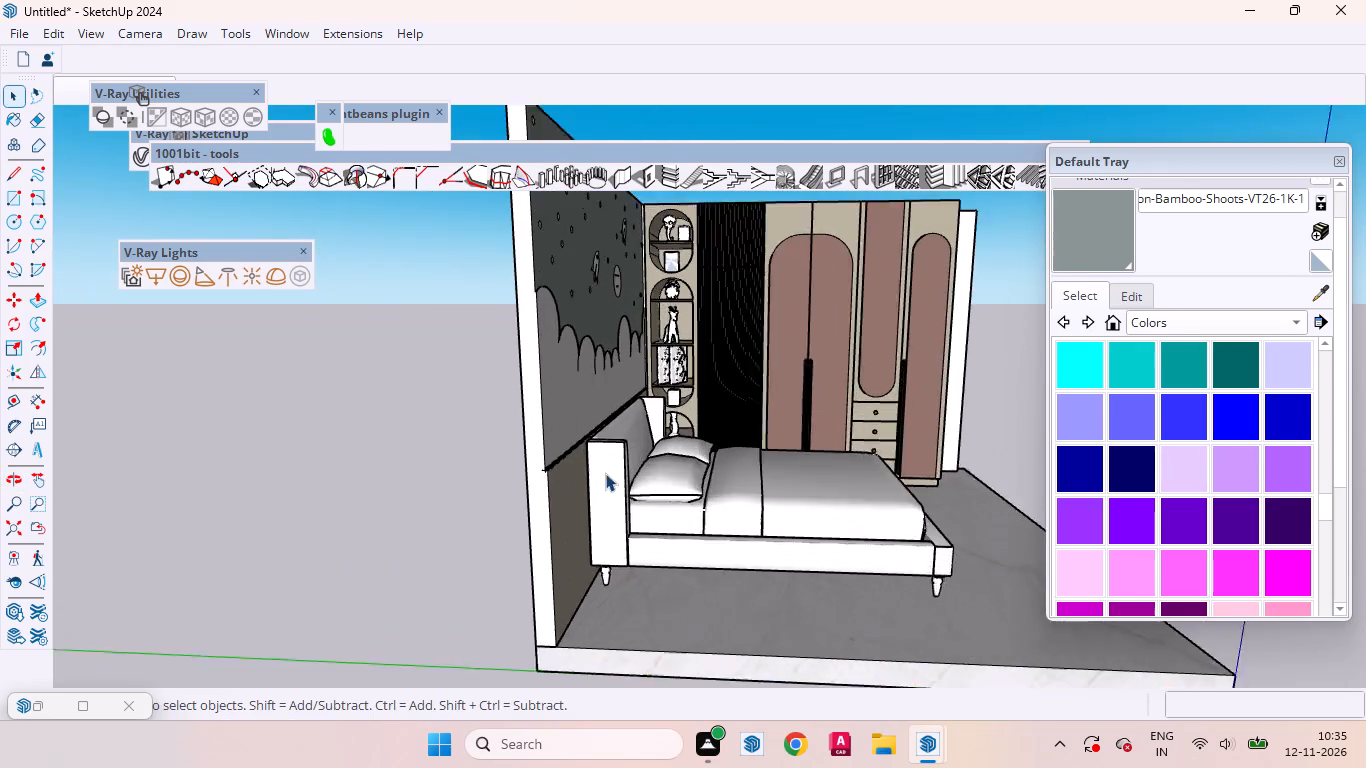
scroll(596, 447, up, 5)
Check the cloud and sky faces by selecting each inside the bed wall group, then close the group.
click(508, 390)
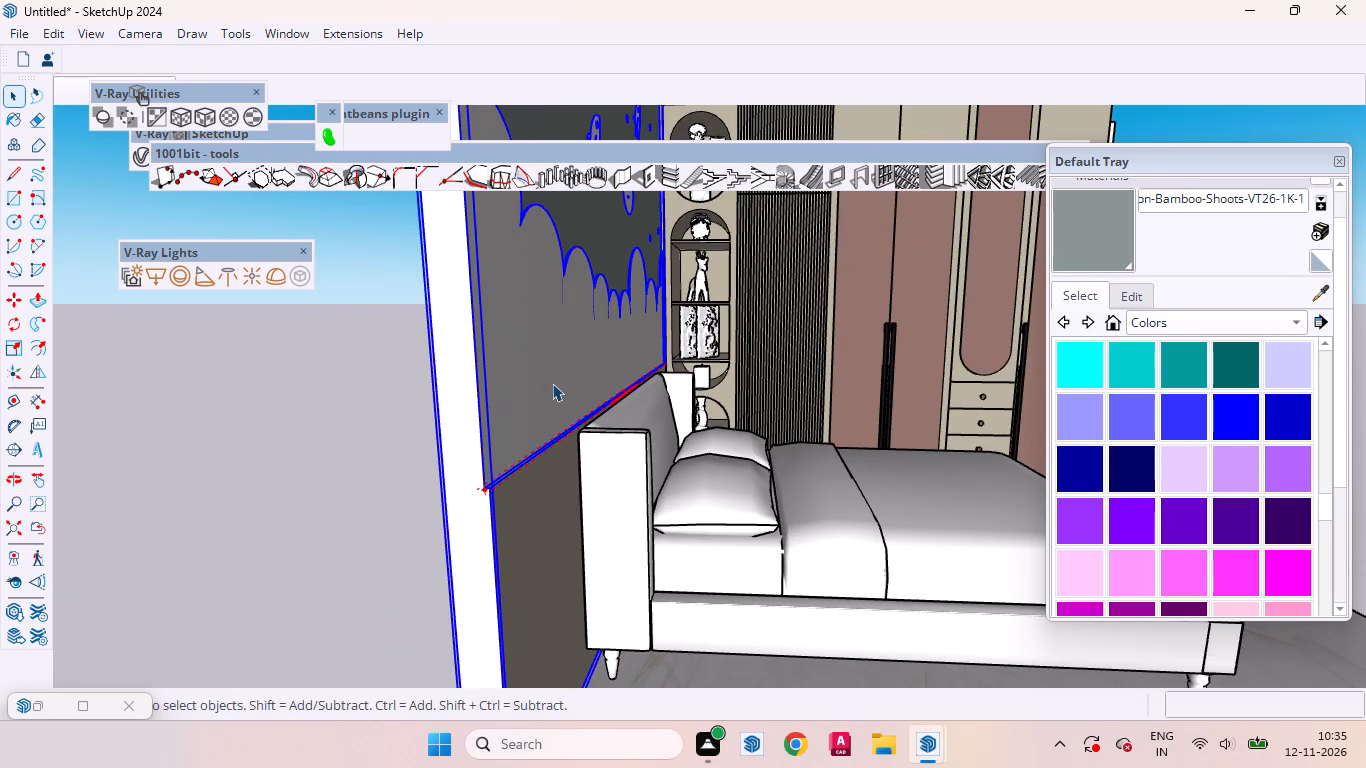
triple_click(553, 384)
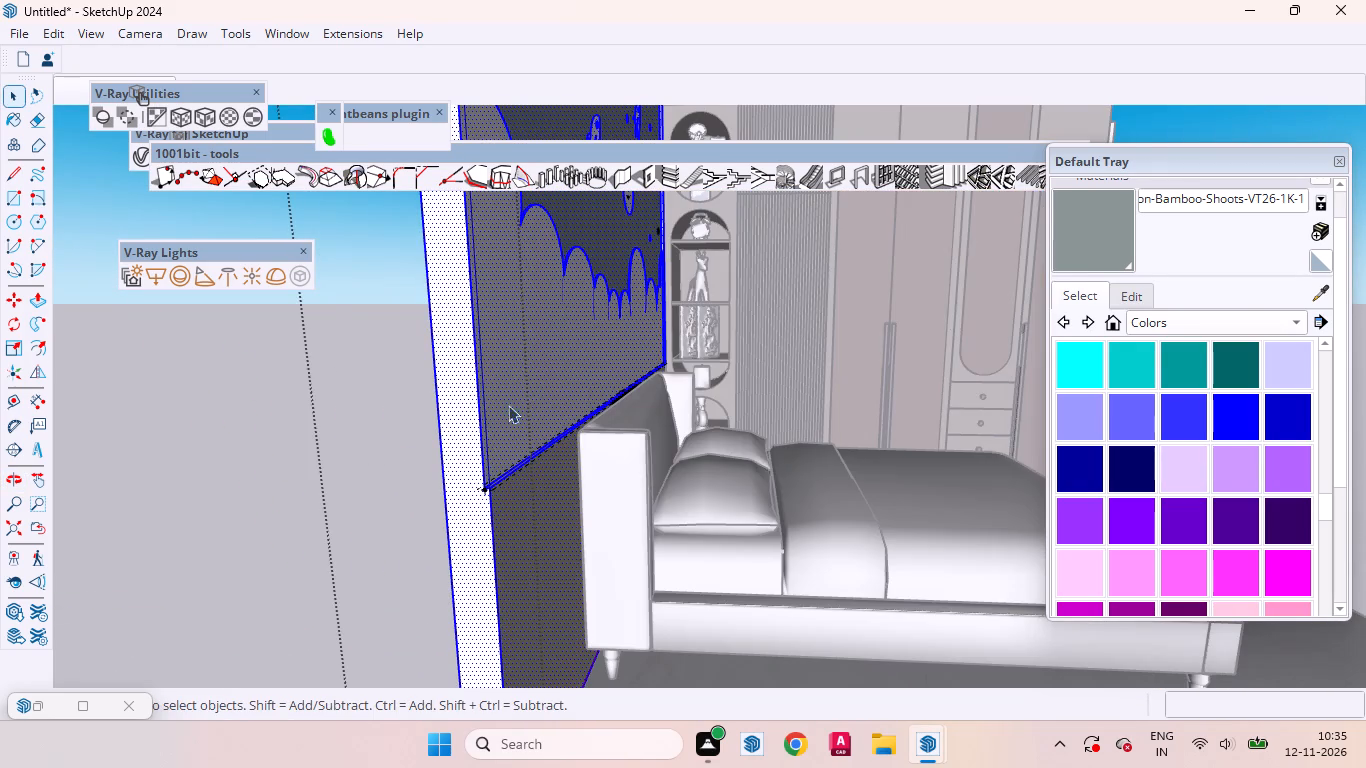
click(361, 471)
middle_drag(564, 370, 405, 421)
click(567, 346)
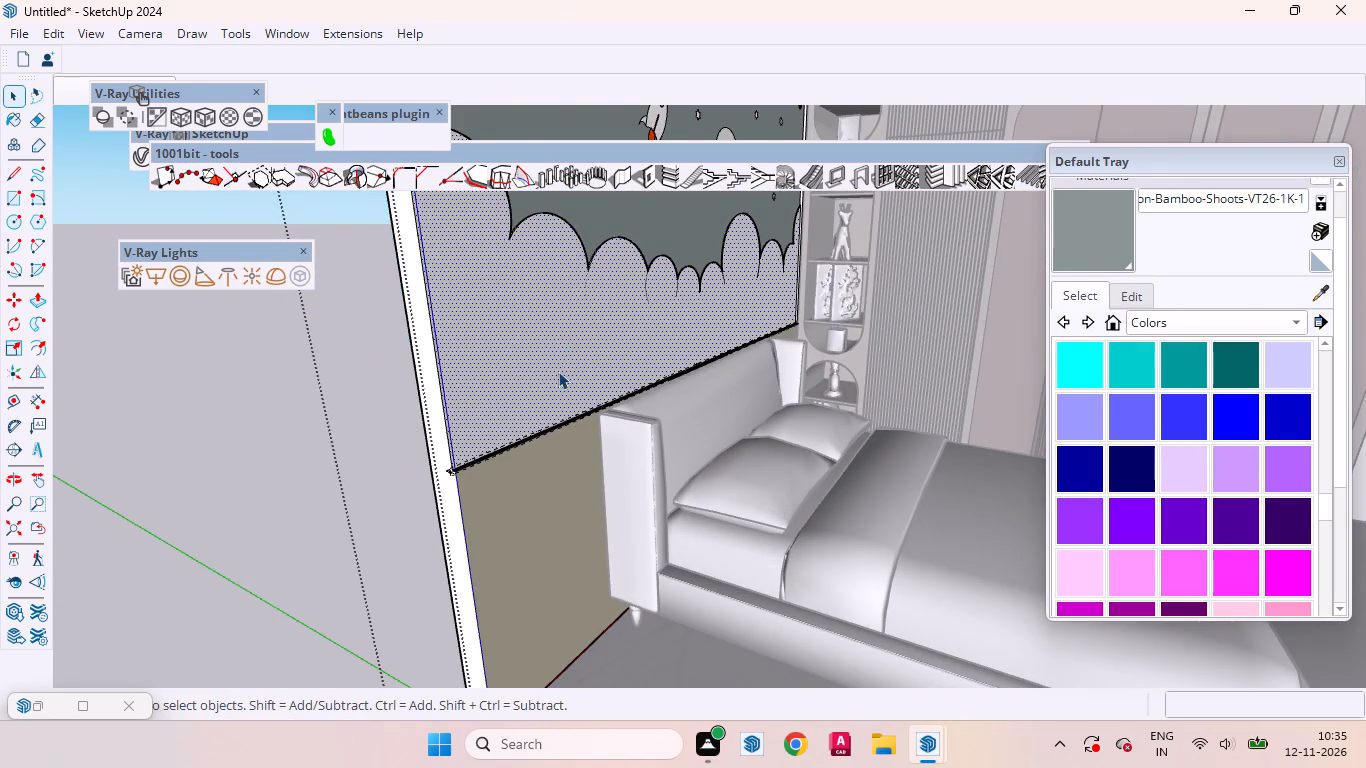
scroll(512, 468, down, 4)
click(573, 286)
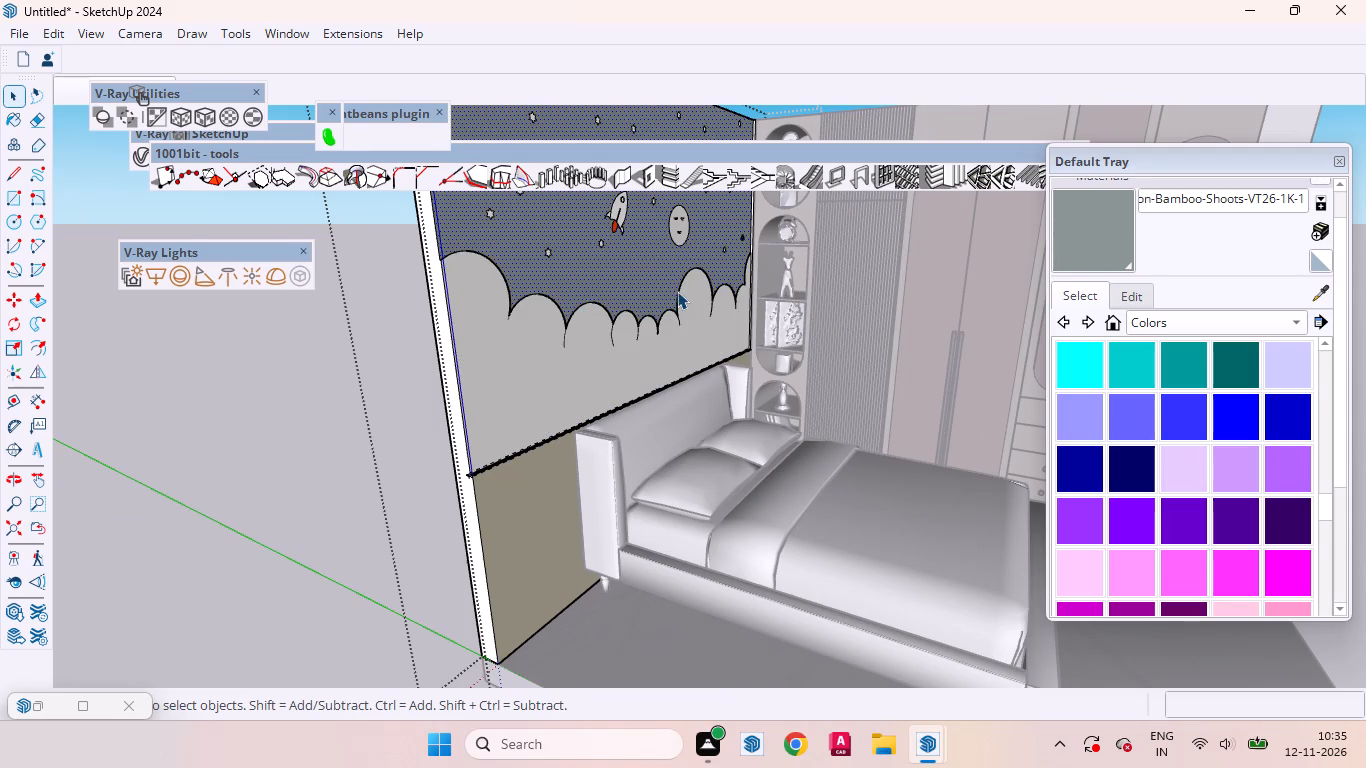
scroll(677, 291, up, 5)
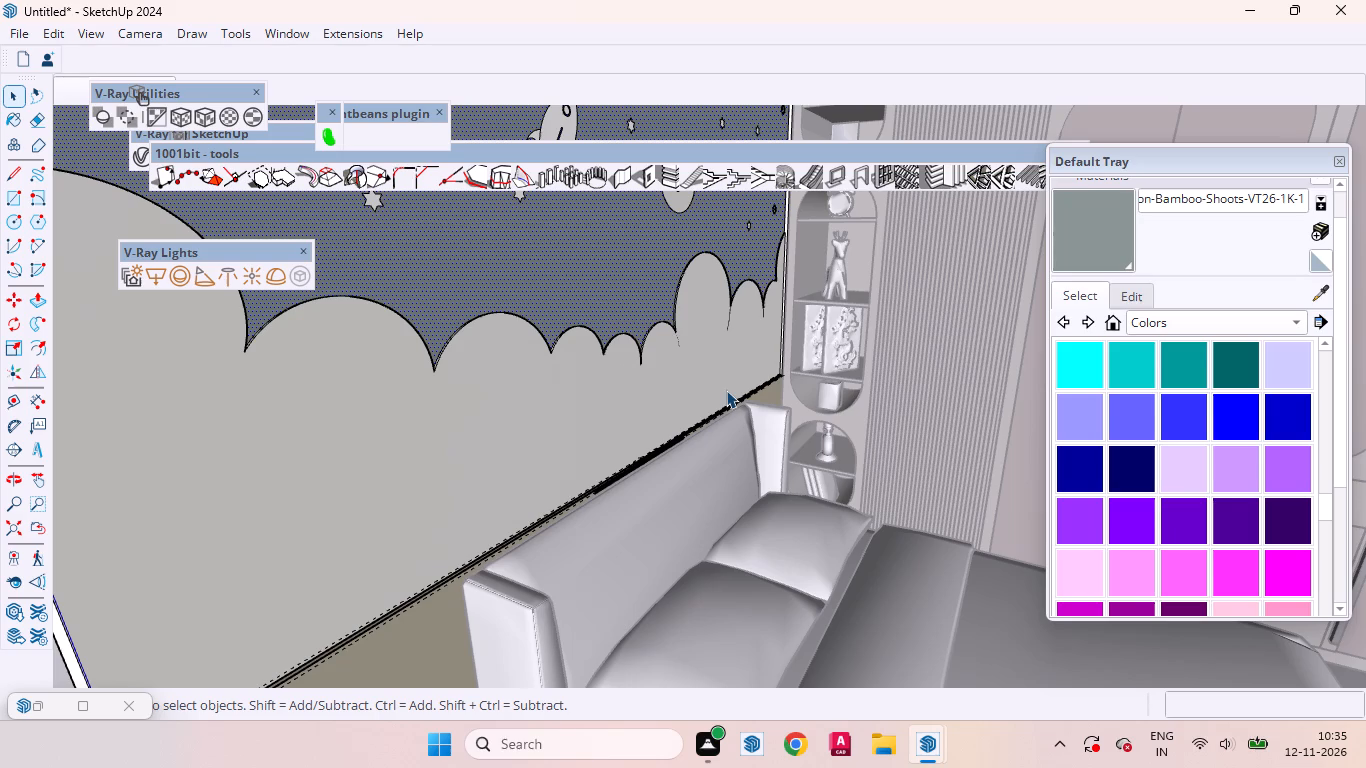
click(494, 447)
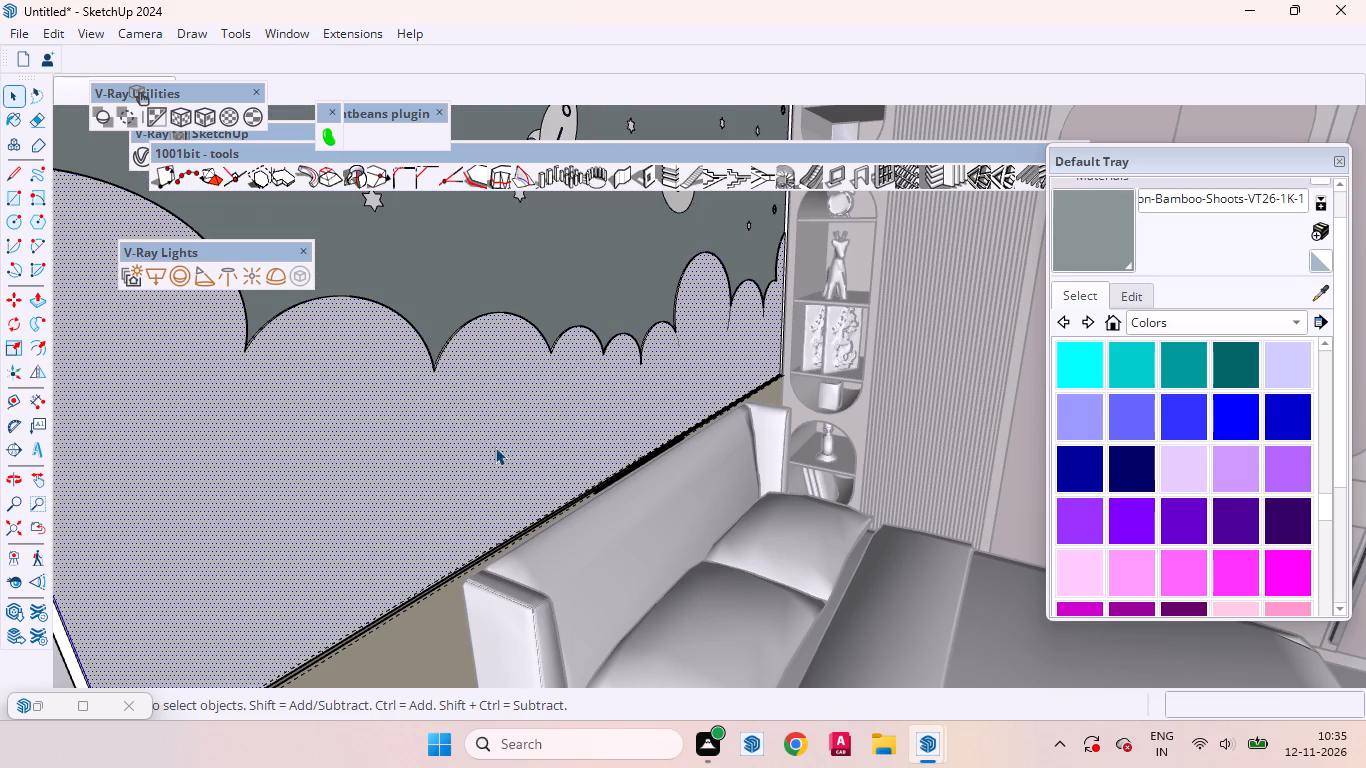
scroll(541, 358, down, 8)
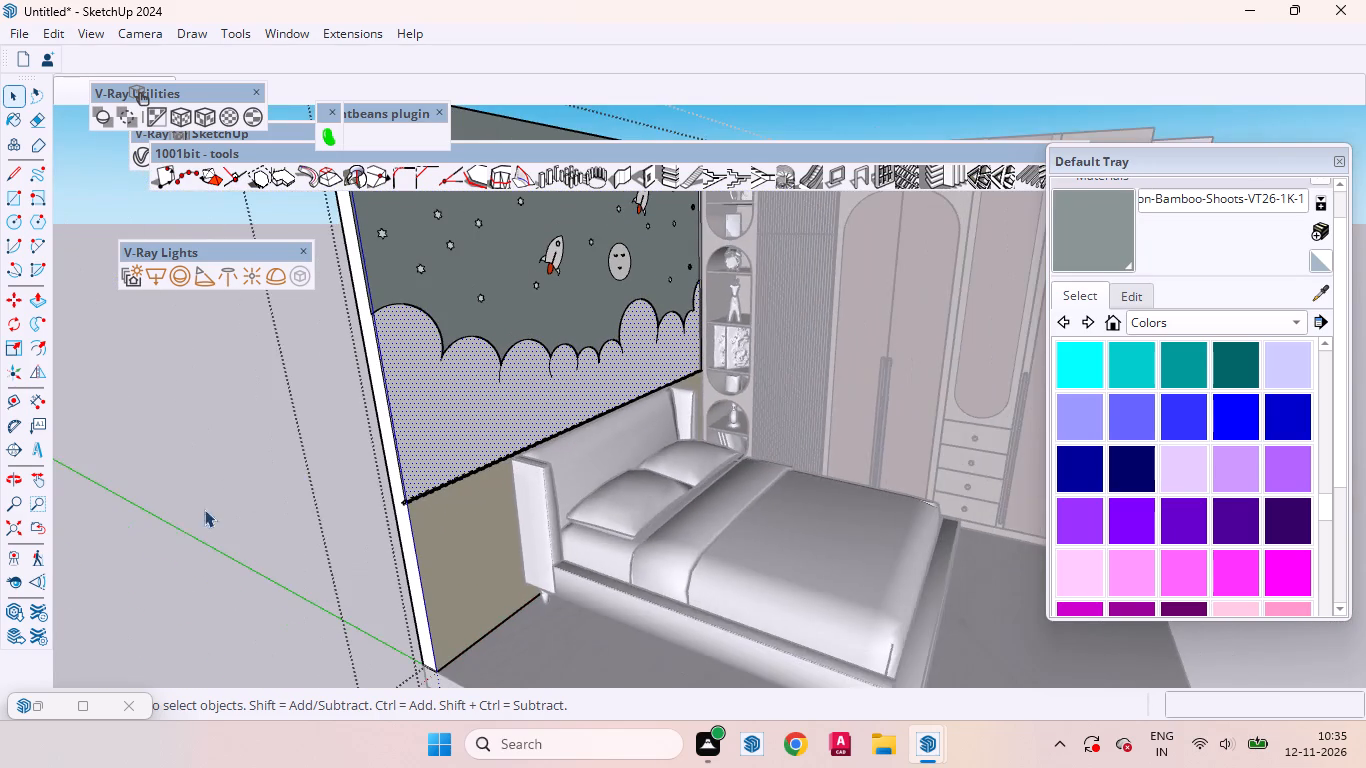
click(172, 518)
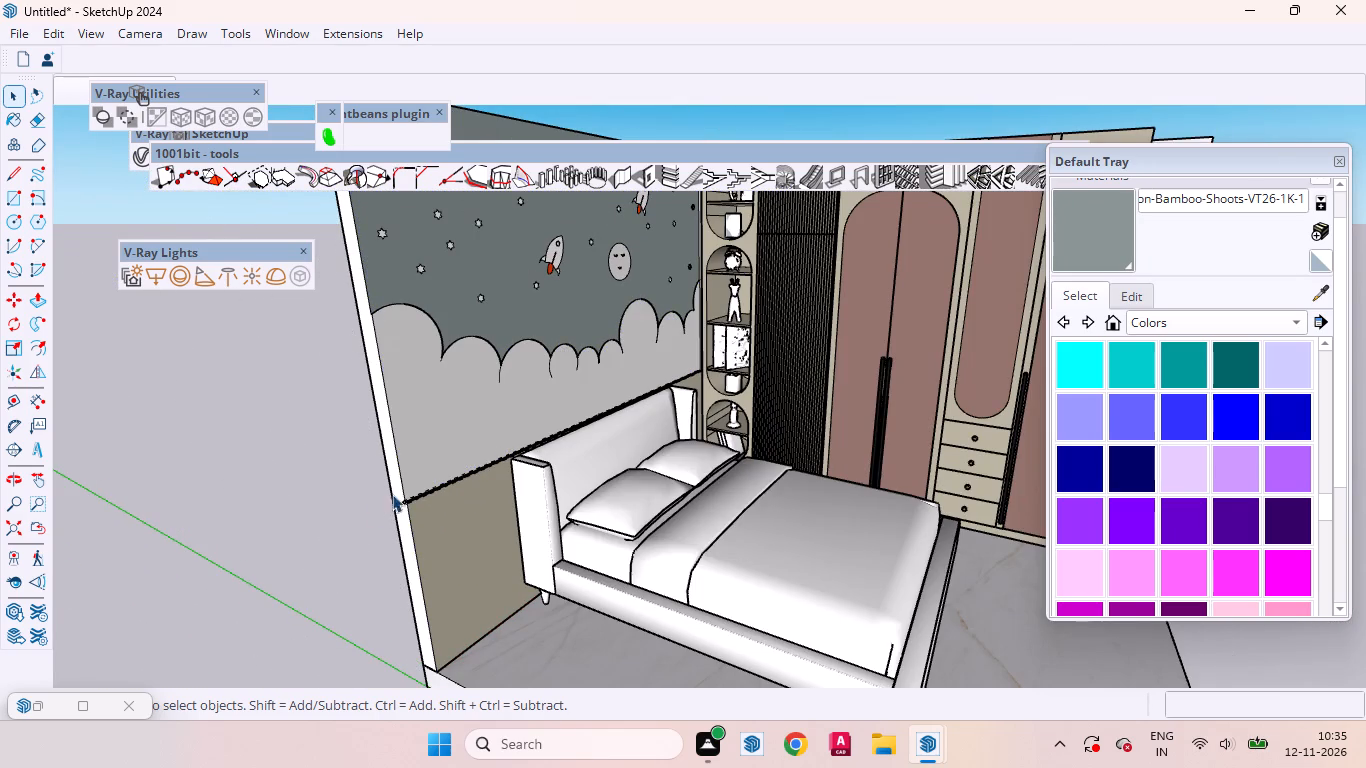
click(467, 289)
double_click(500, 315)
click(516, 321)
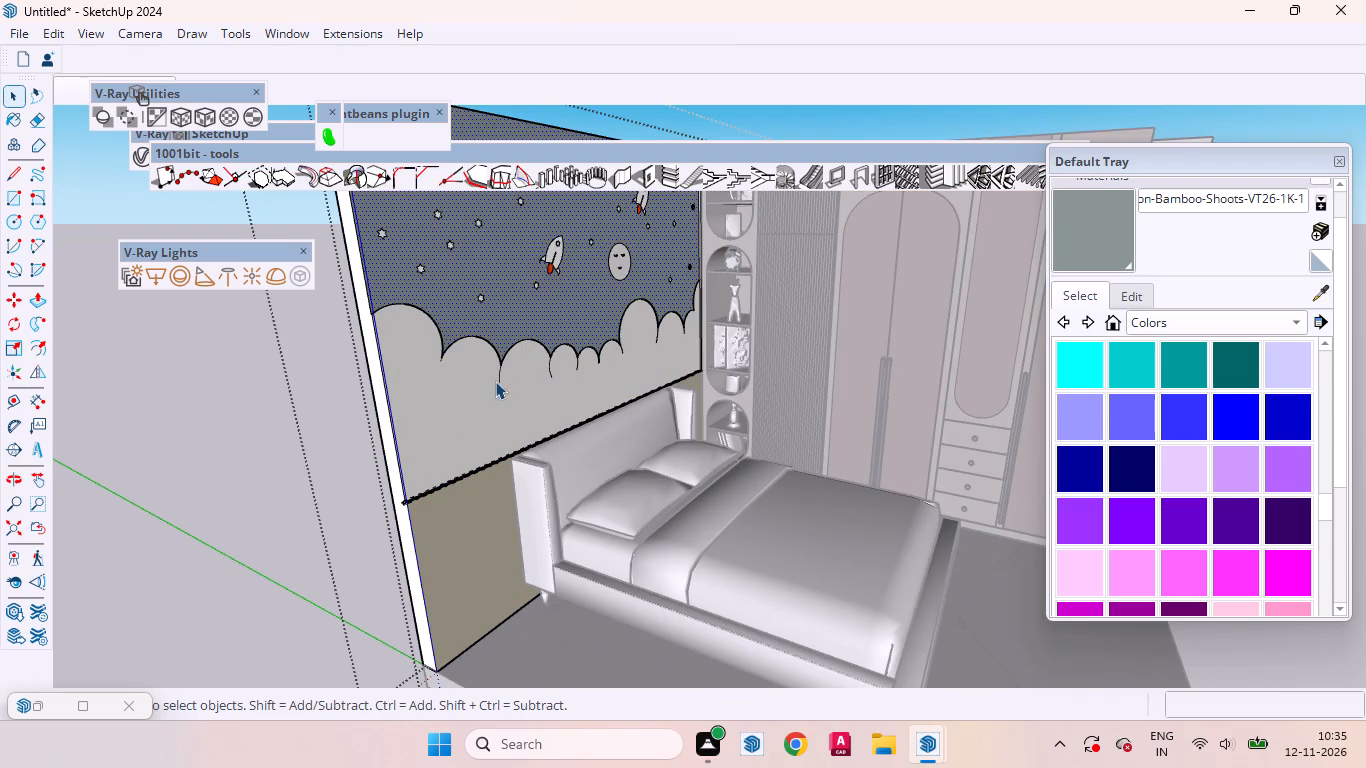
click(495, 381)
middle_drag(572, 378, 400, 372)
click(297, 458)
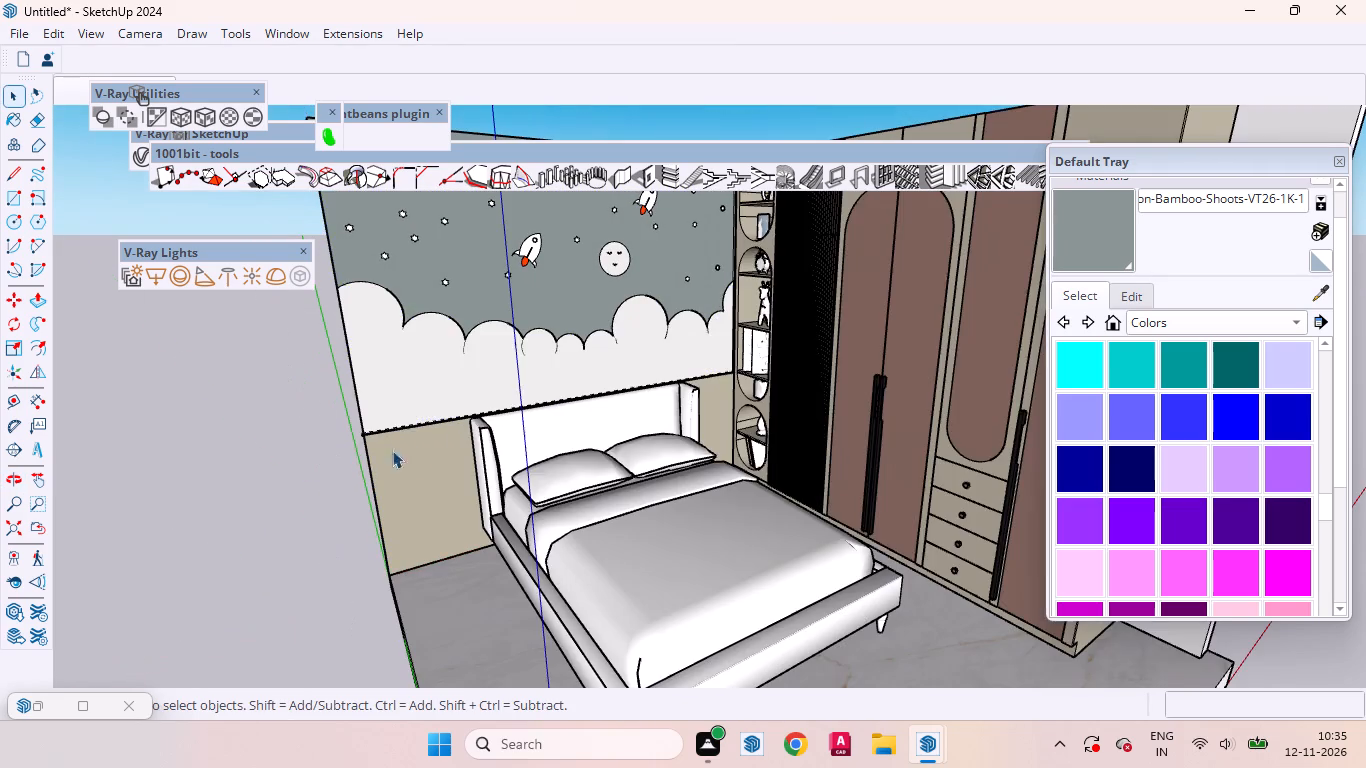
Examine the strip along the cloud panel's lower edge up close, beside the headboard.
scroll(409, 450, up, 15)
middle_drag(361, 423, 484, 476)
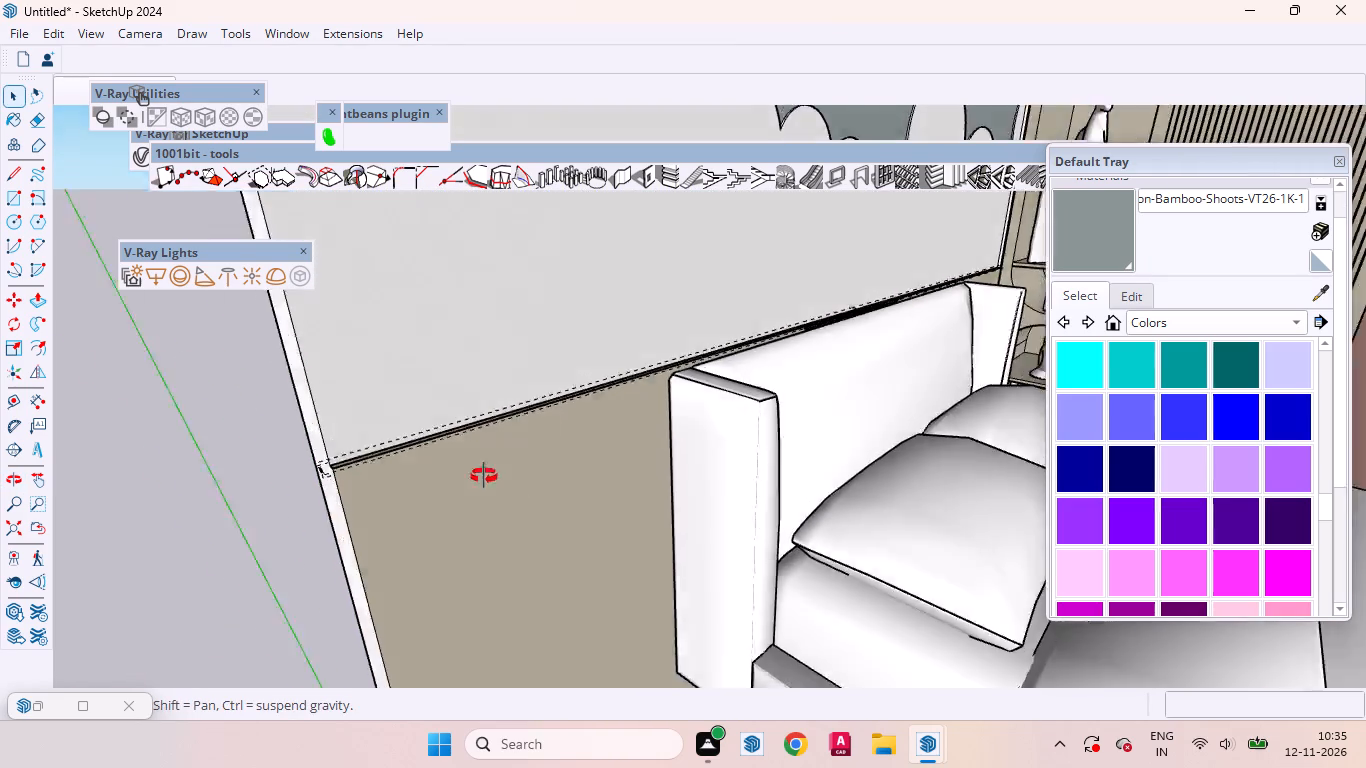
middle_drag(484, 476, 516, 491)
scroll(461, 488, up, 4)
scroll(474, 422, down, 4)
scroll(423, 524, down, 2)
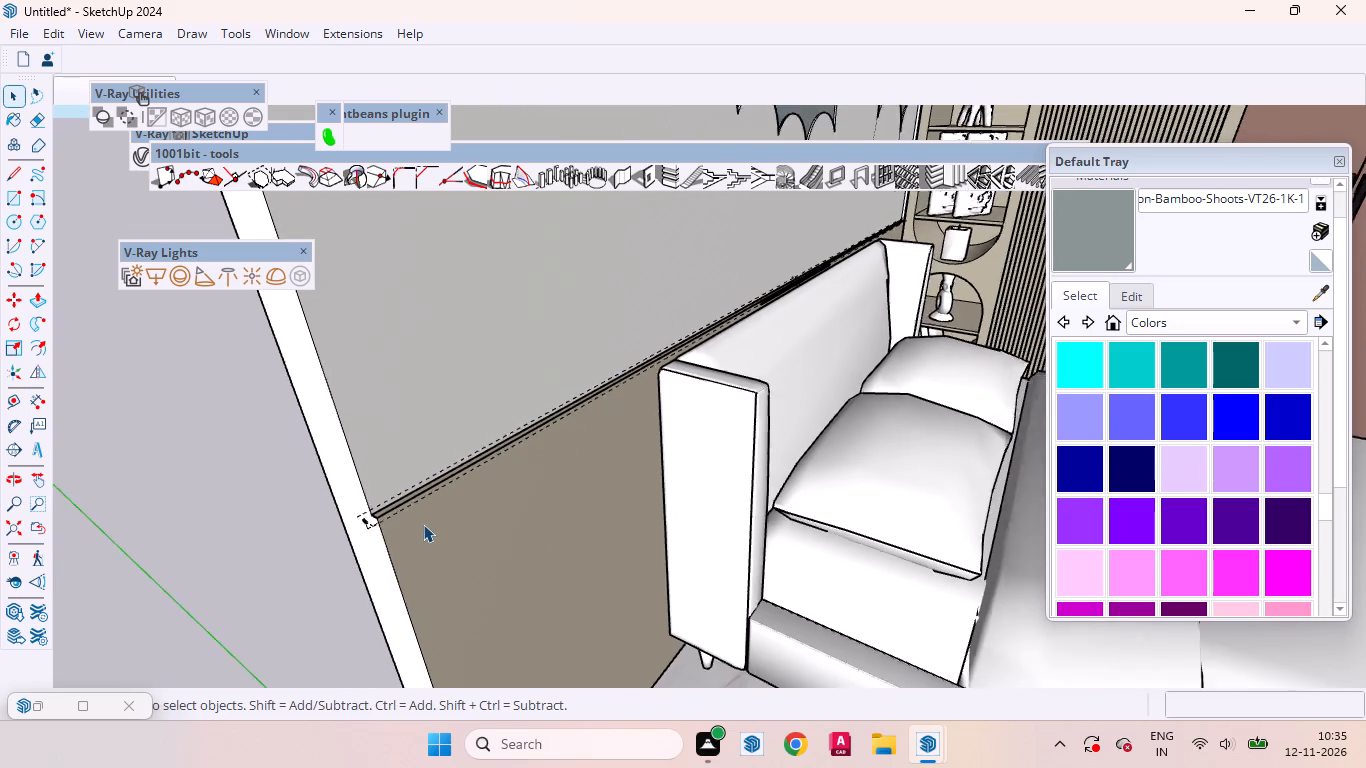
scroll(423, 524, down, 2)
scroll(446, 442, down, 8)
click(319, 499)
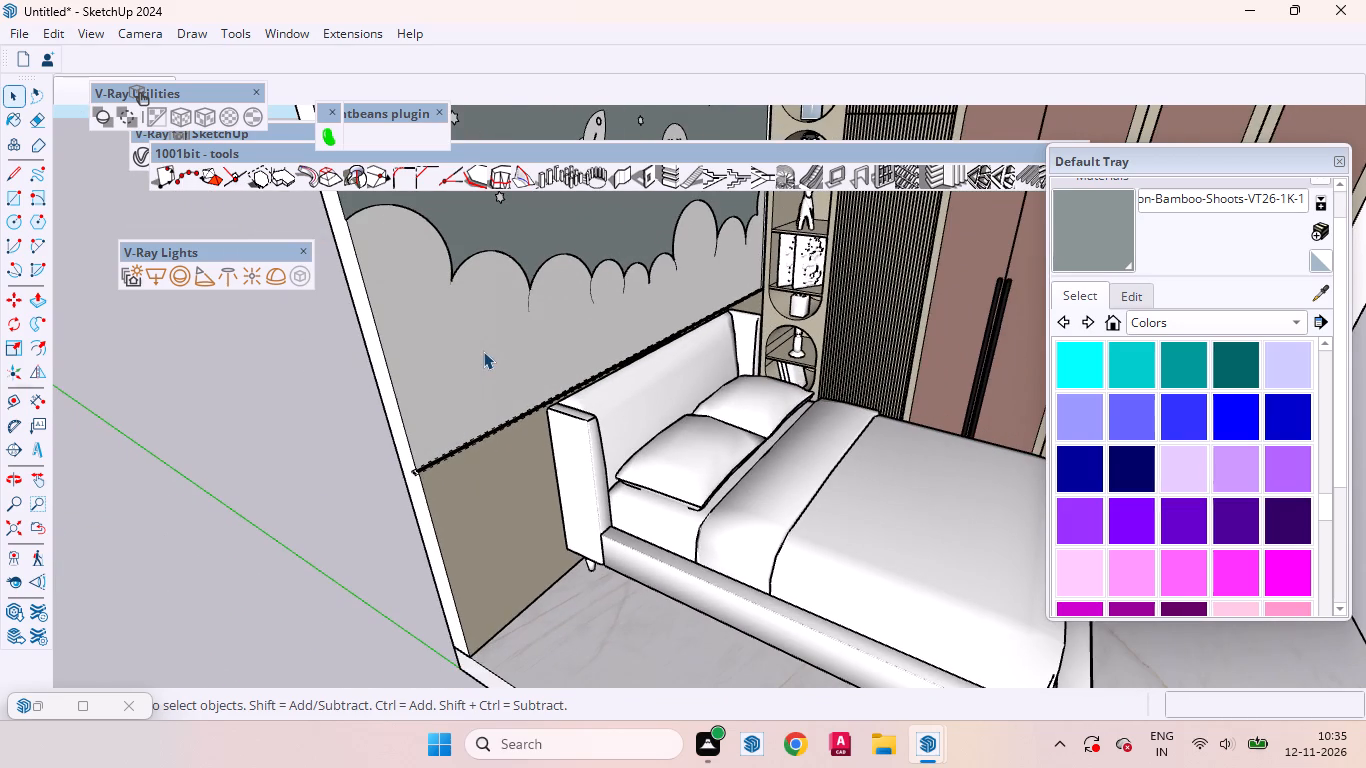
Check the wall group's cloud, lower wall, side edge, sky and top faces by selecting each, then close the group.
click(485, 352)
triple_click(486, 355)
click(486, 355)
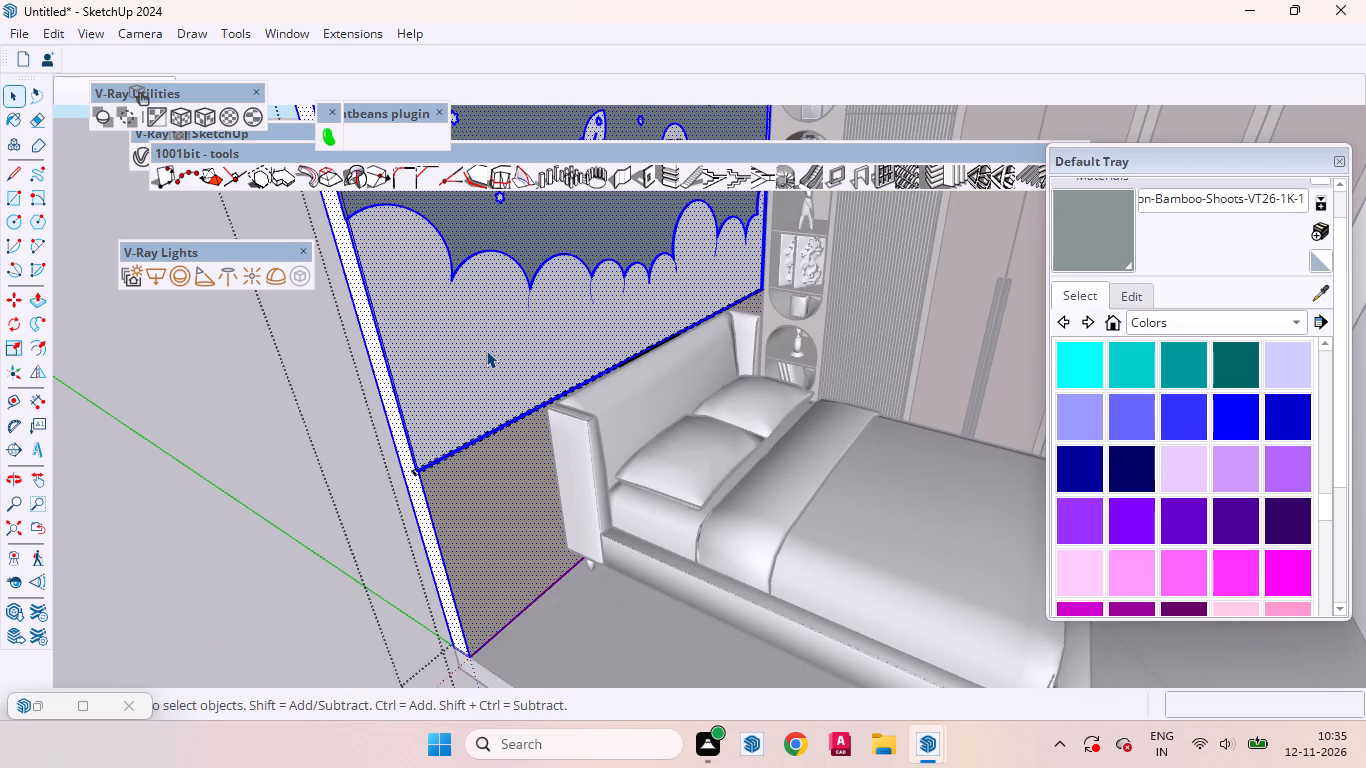
click(486, 350)
click(488, 479)
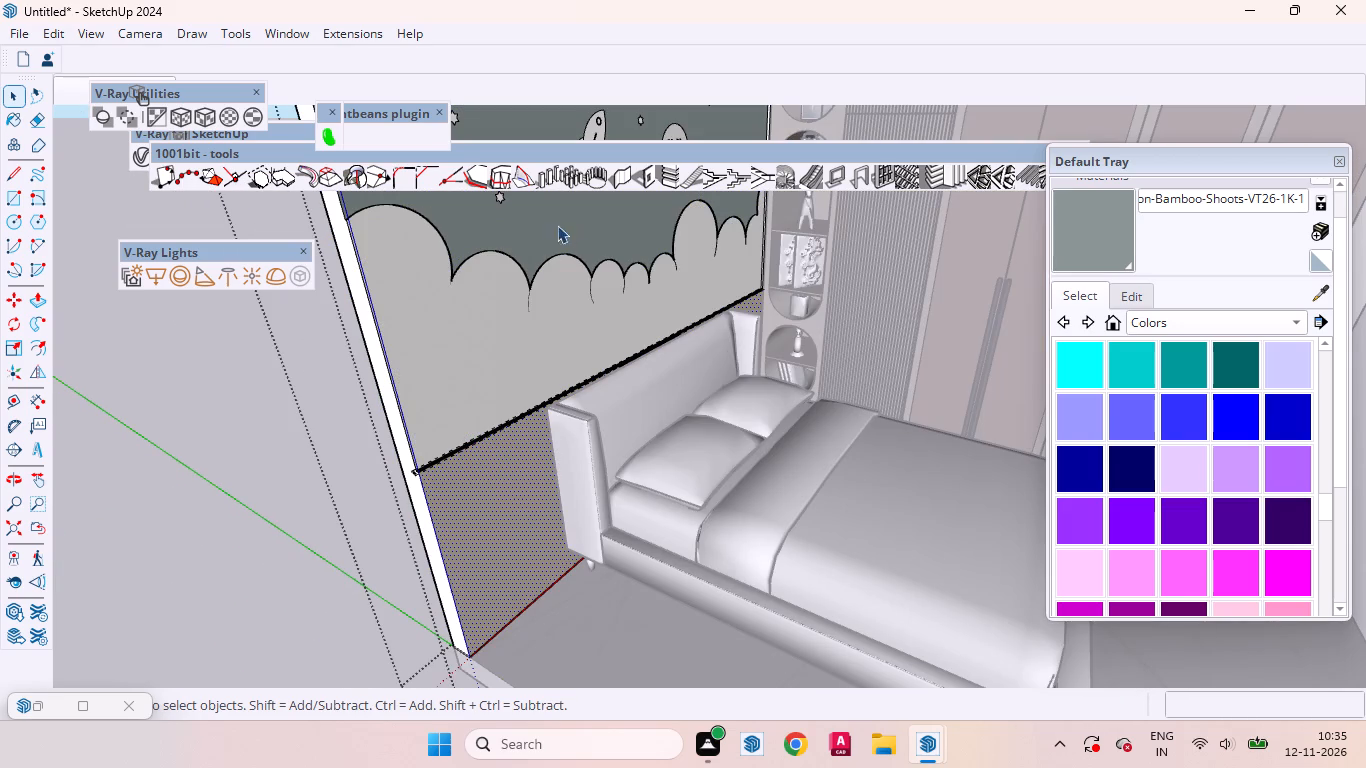
scroll(407, 484, up, 11)
click(411, 421)
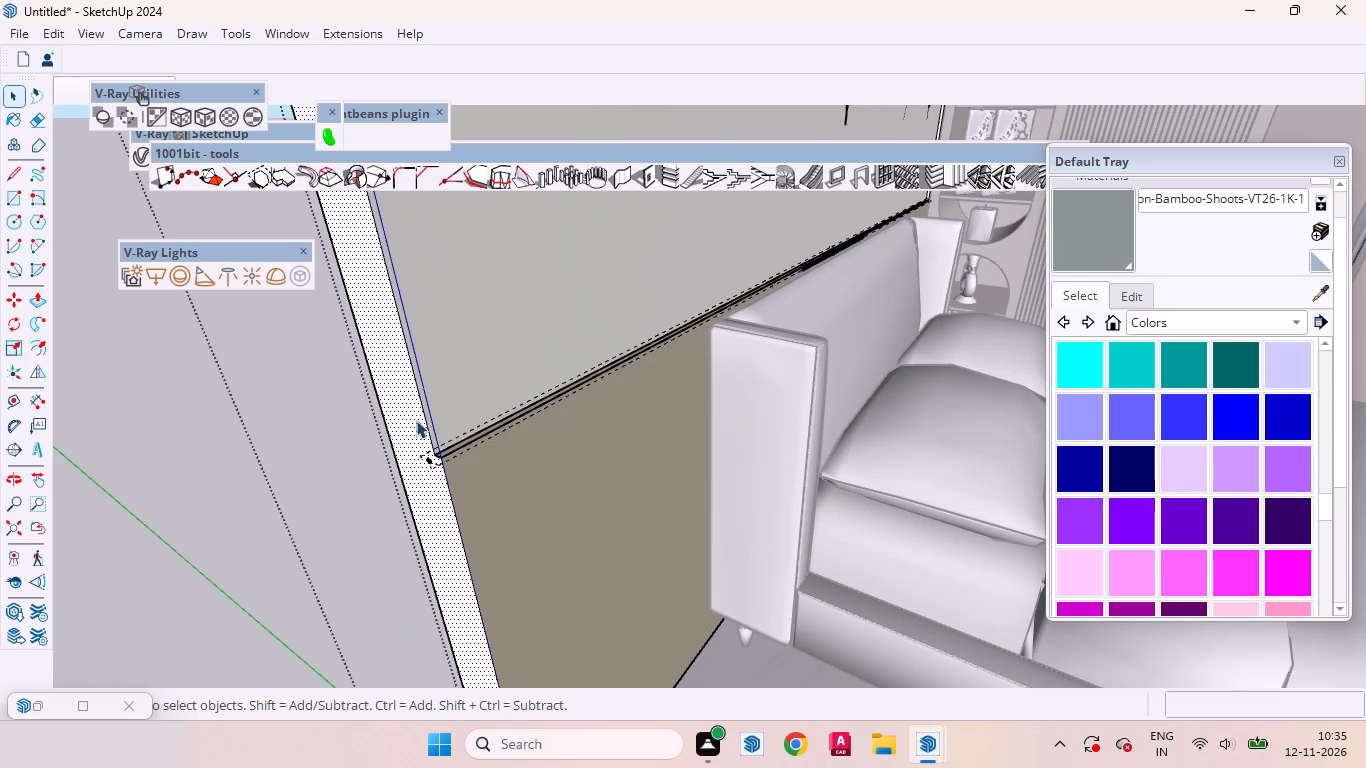
scroll(466, 532, down, 9)
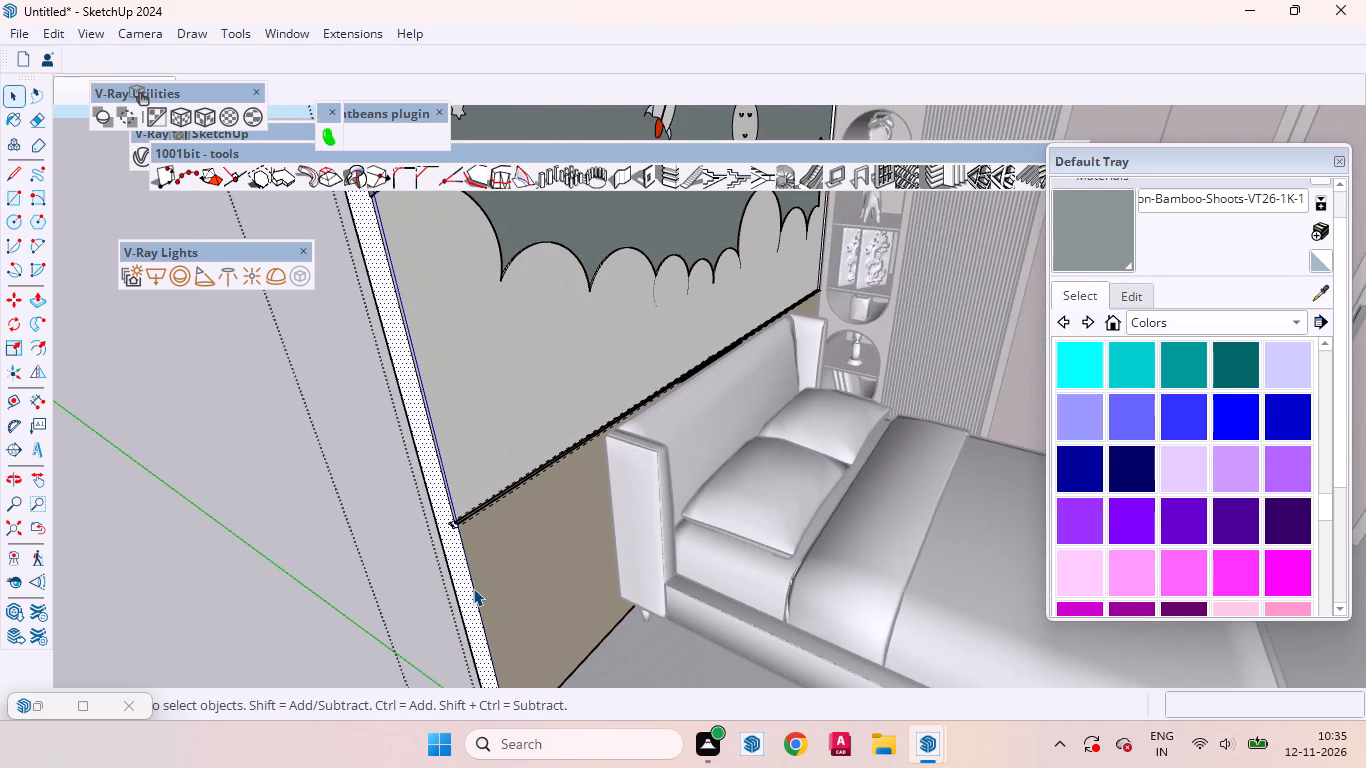
scroll(503, 619, down, 7)
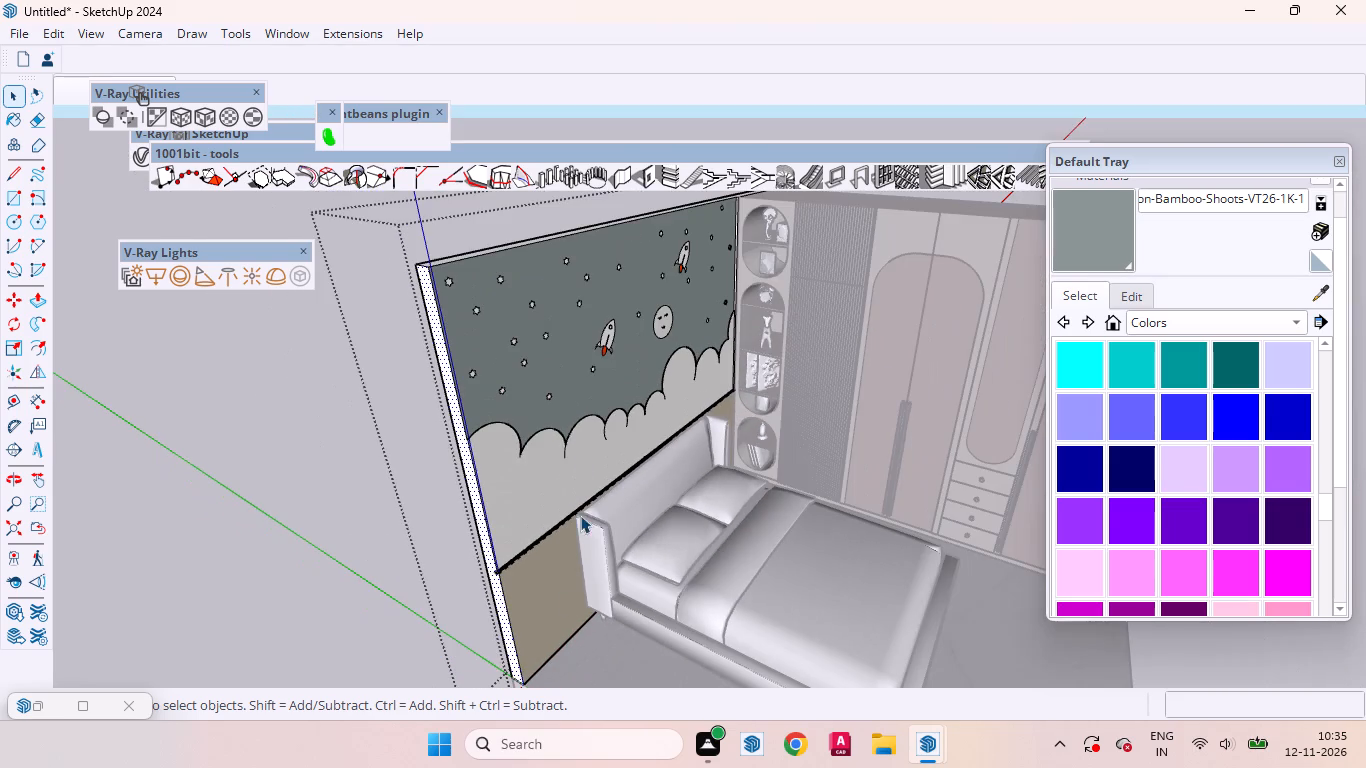
click(554, 395)
click(572, 371)
scroll(570, 367, up, 4)
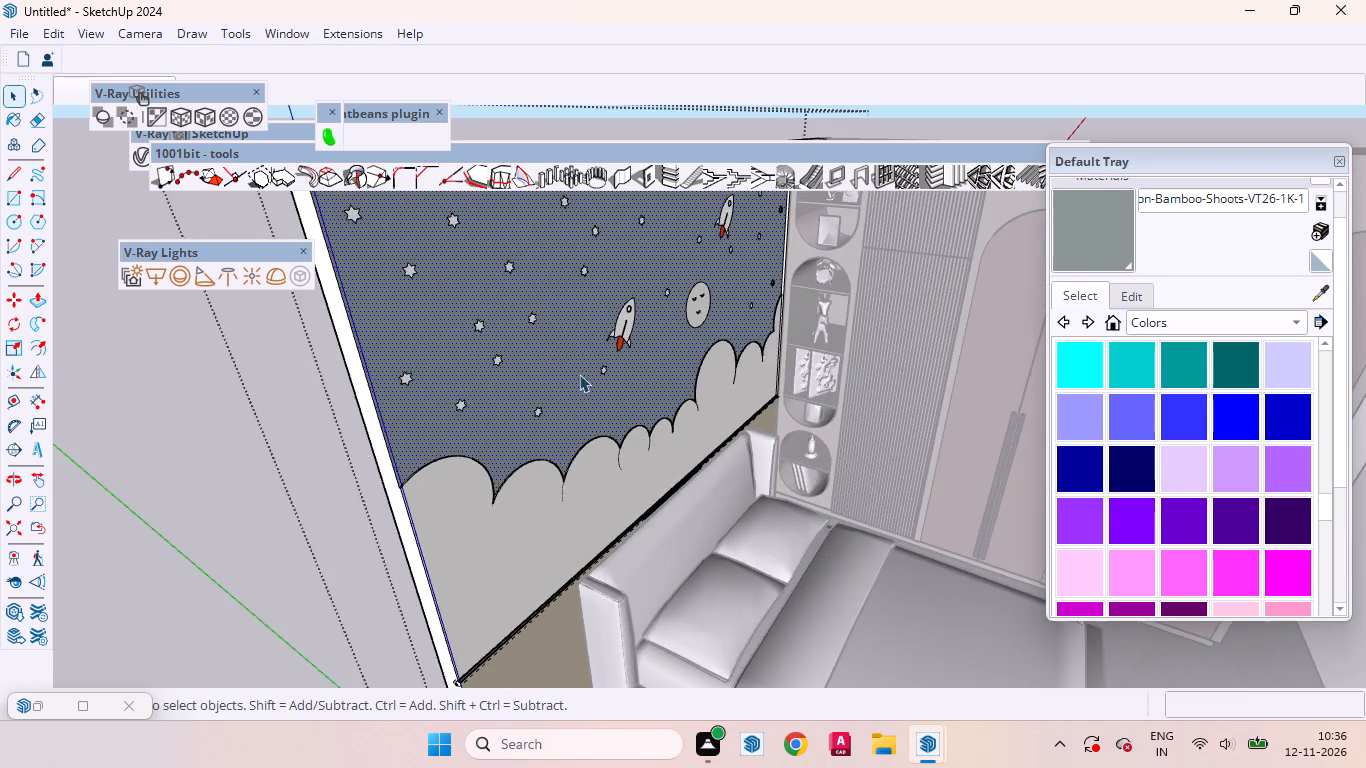
scroll(593, 399, up, 1)
middle_drag(587, 404, 452, 416)
scroll(474, 480, down, 8)
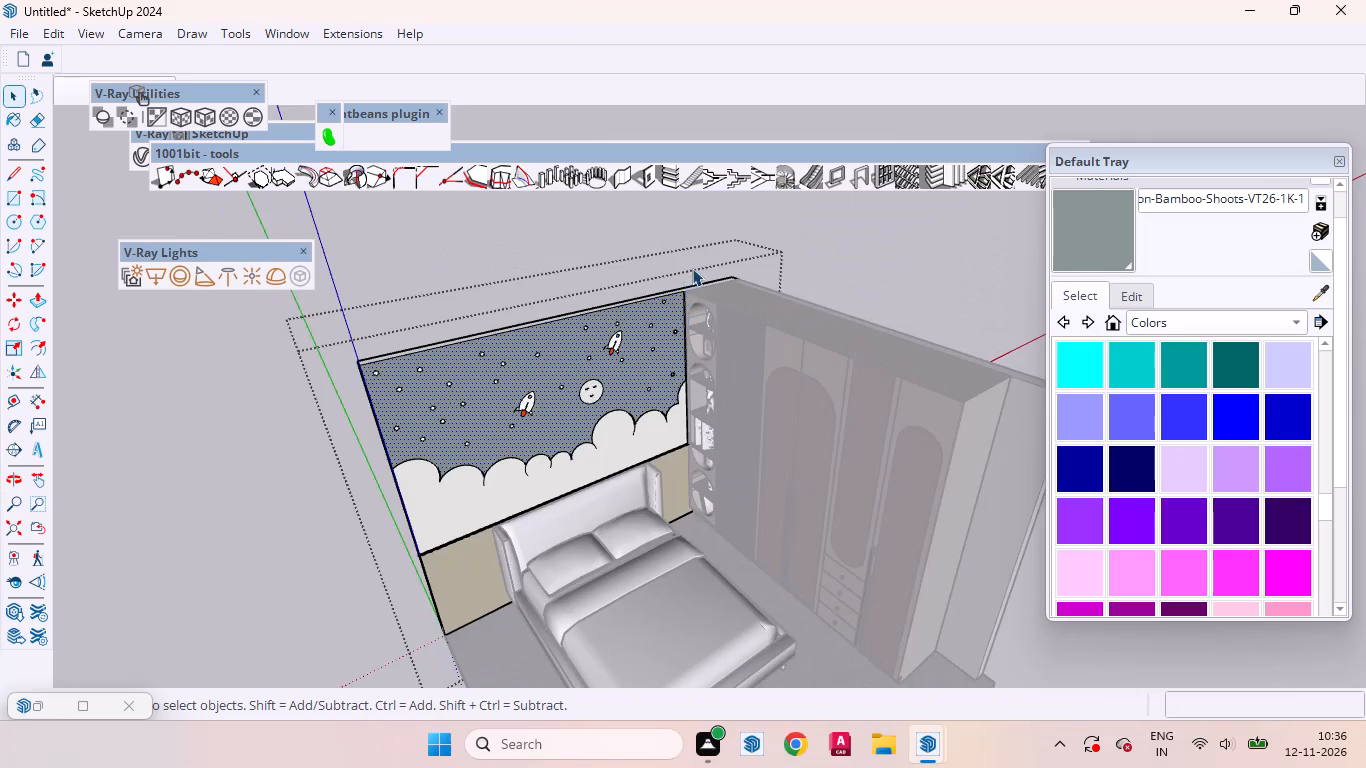
scroll(693, 268, up, 20)
scroll(693, 268, up, 1)
click(679, 310)
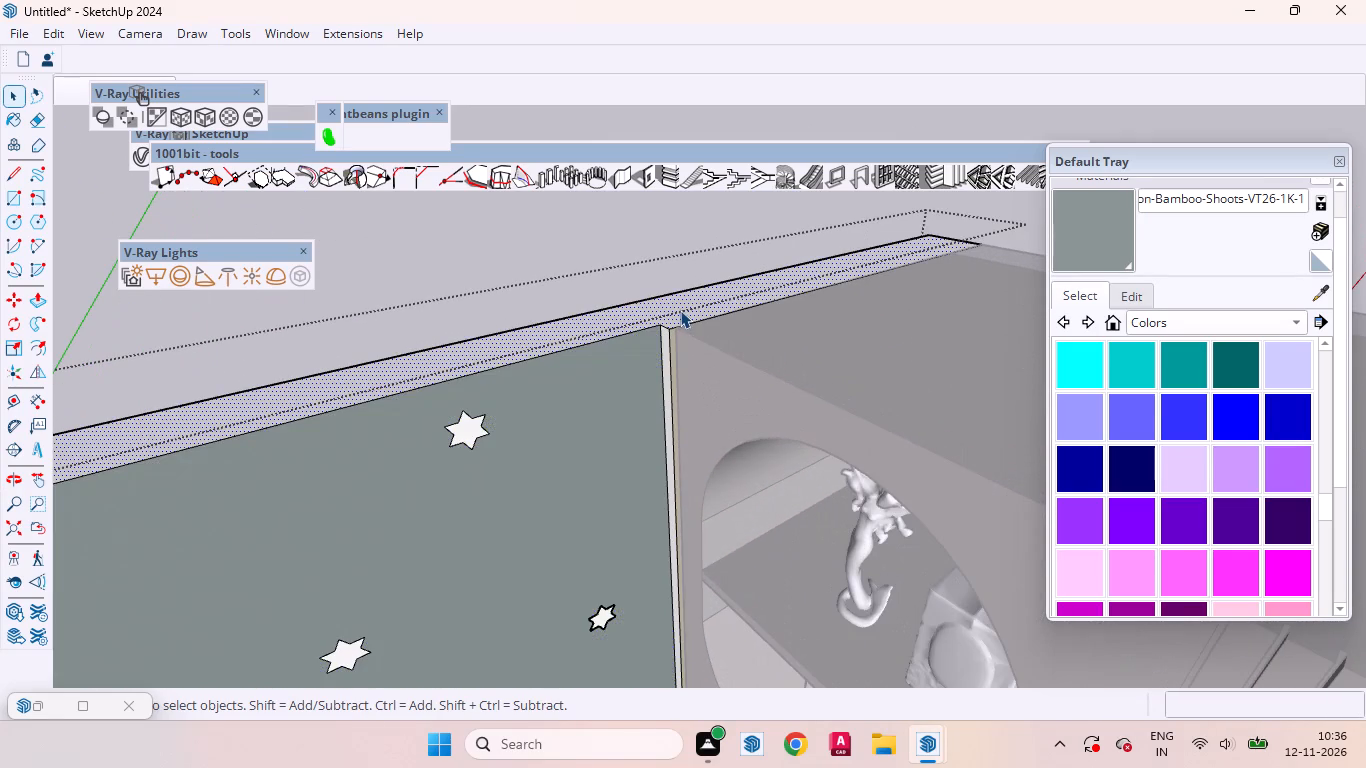
scroll(703, 354, down, 10)
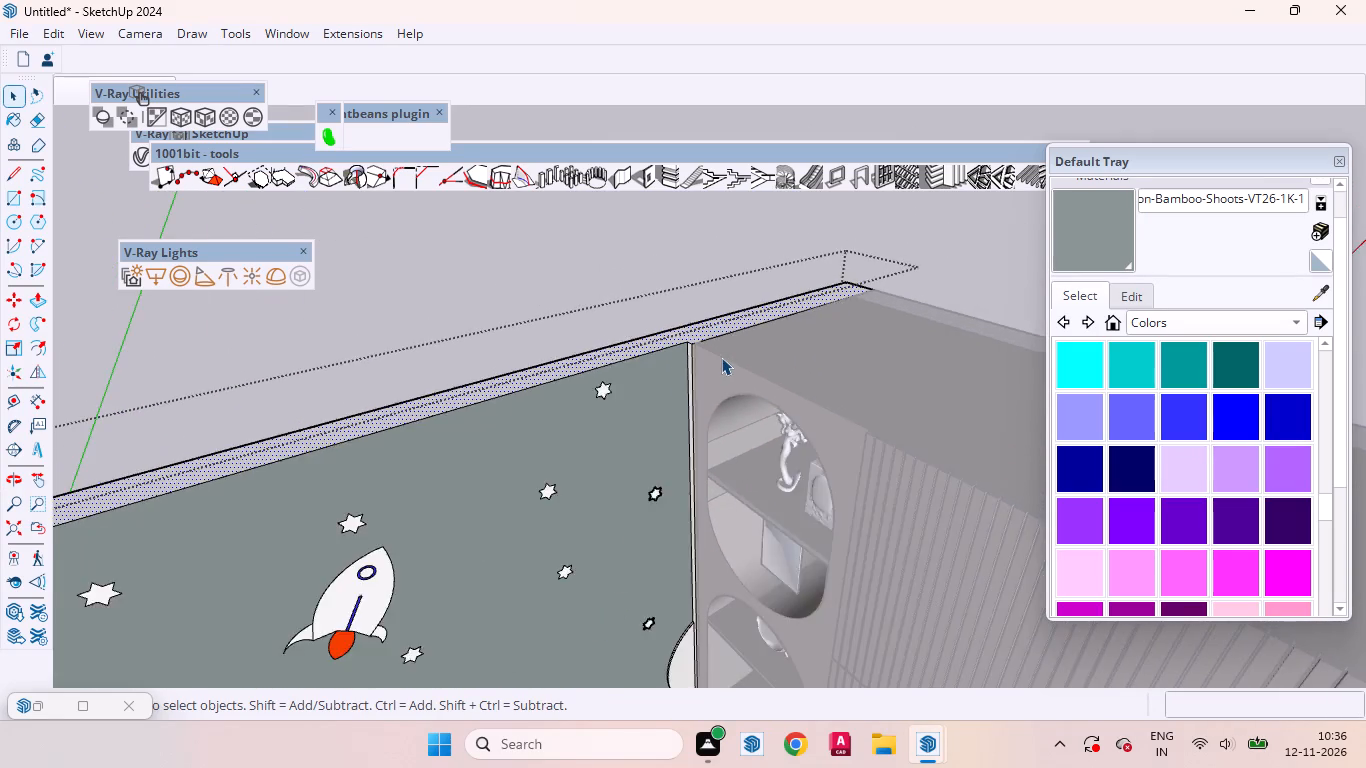
scroll(721, 357, down, 19)
click(395, 509)
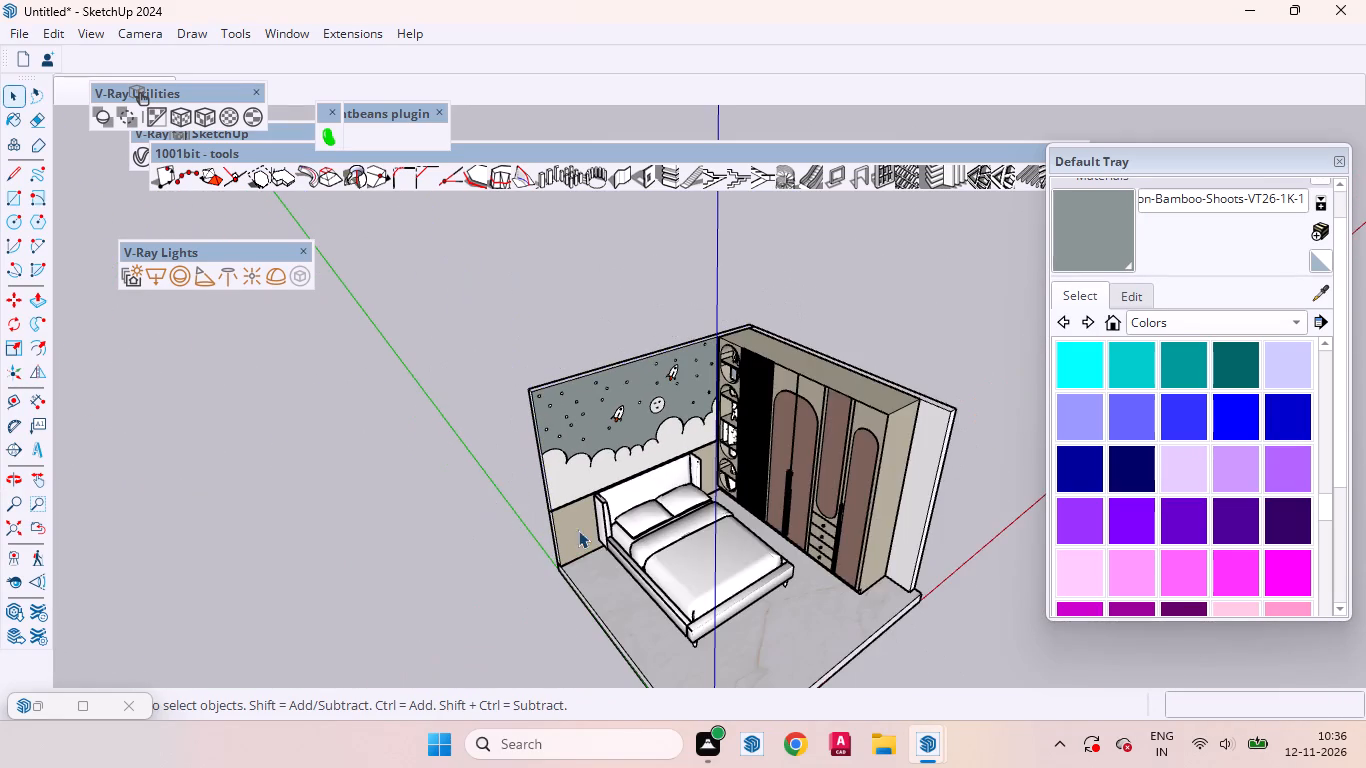
Recheck the cloud, sky and lower wall faces by selecting each inside the bed wall group, then close the group.
middle_drag(591, 554, 518, 447)
scroll(530, 444, up, 8)
click(562, 456)
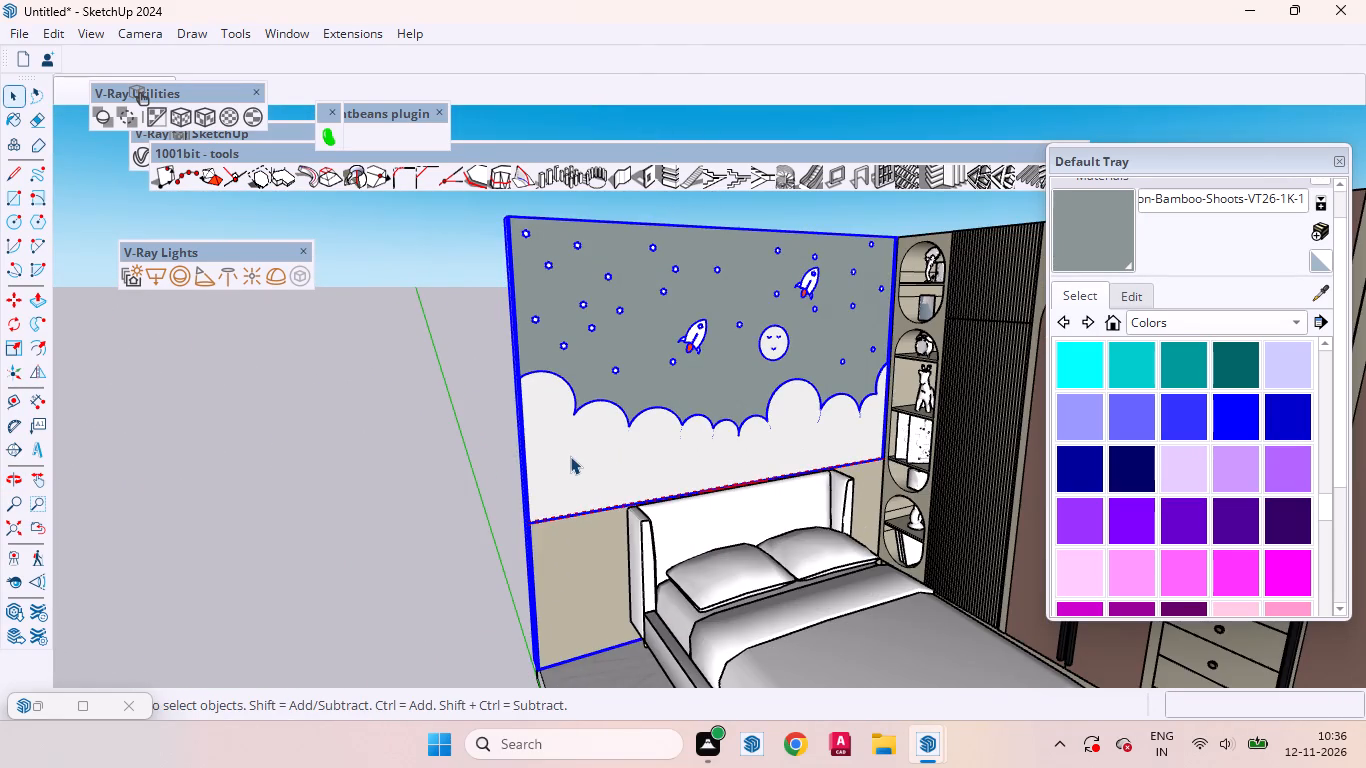
triple_click(570, 456)
click(587, 456)
click(618, 346)
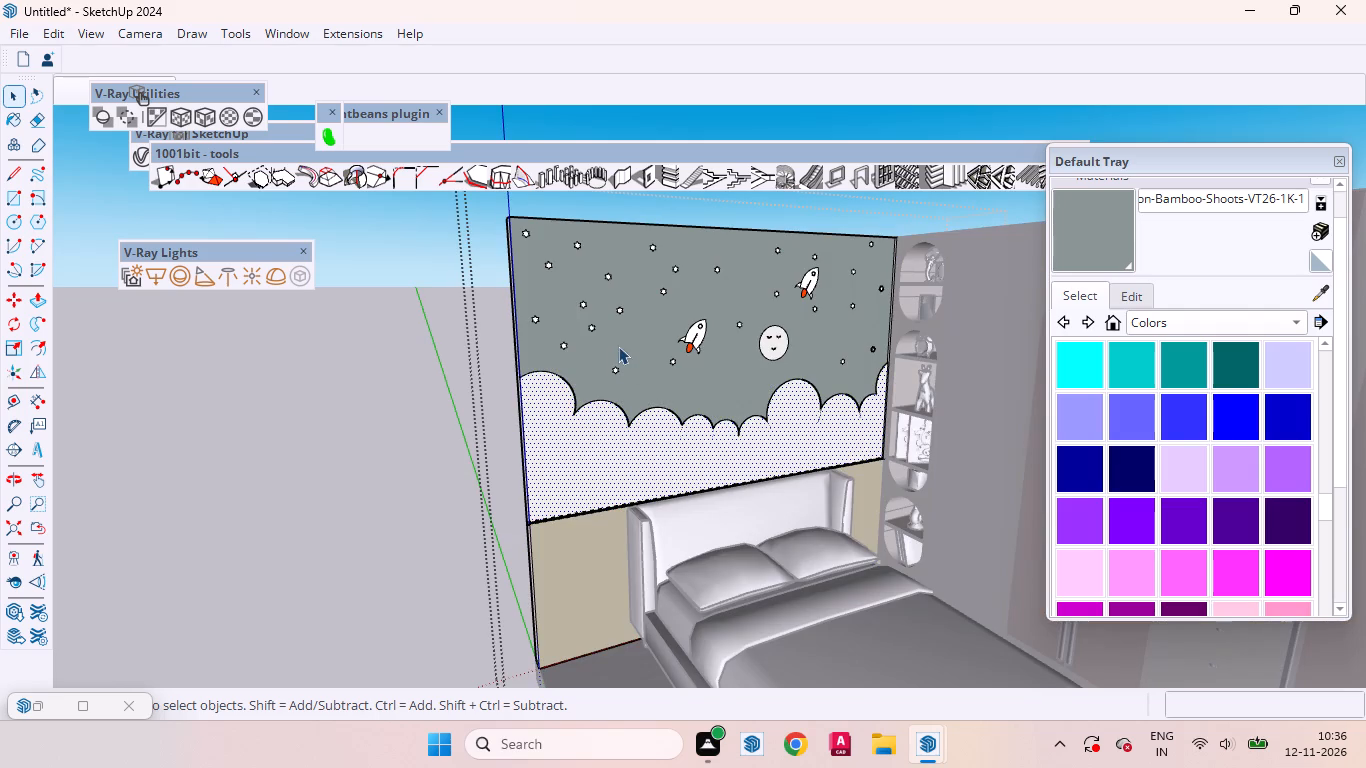
click(578, 560)
click(411, 556)
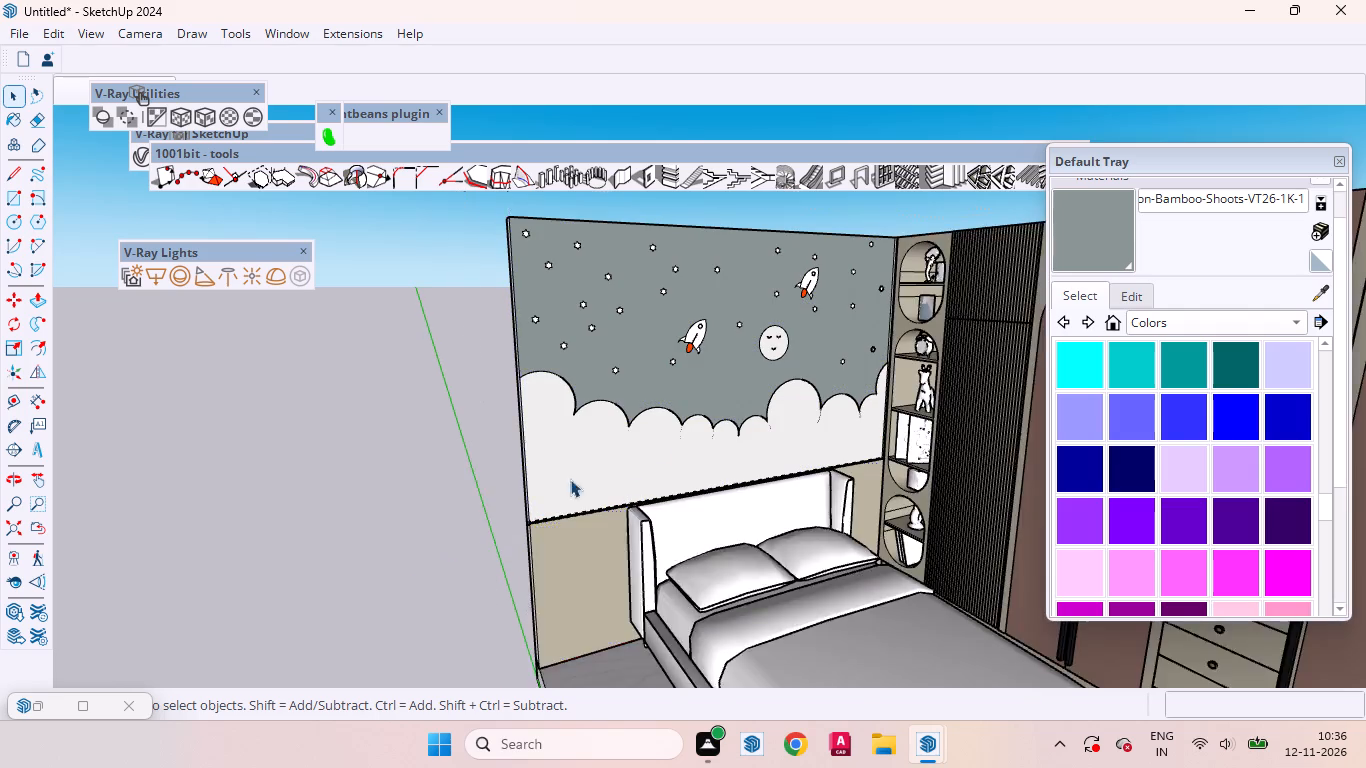
scroll(646, 446, up, 7)
click(586, 459)
triple_click(660, 315)
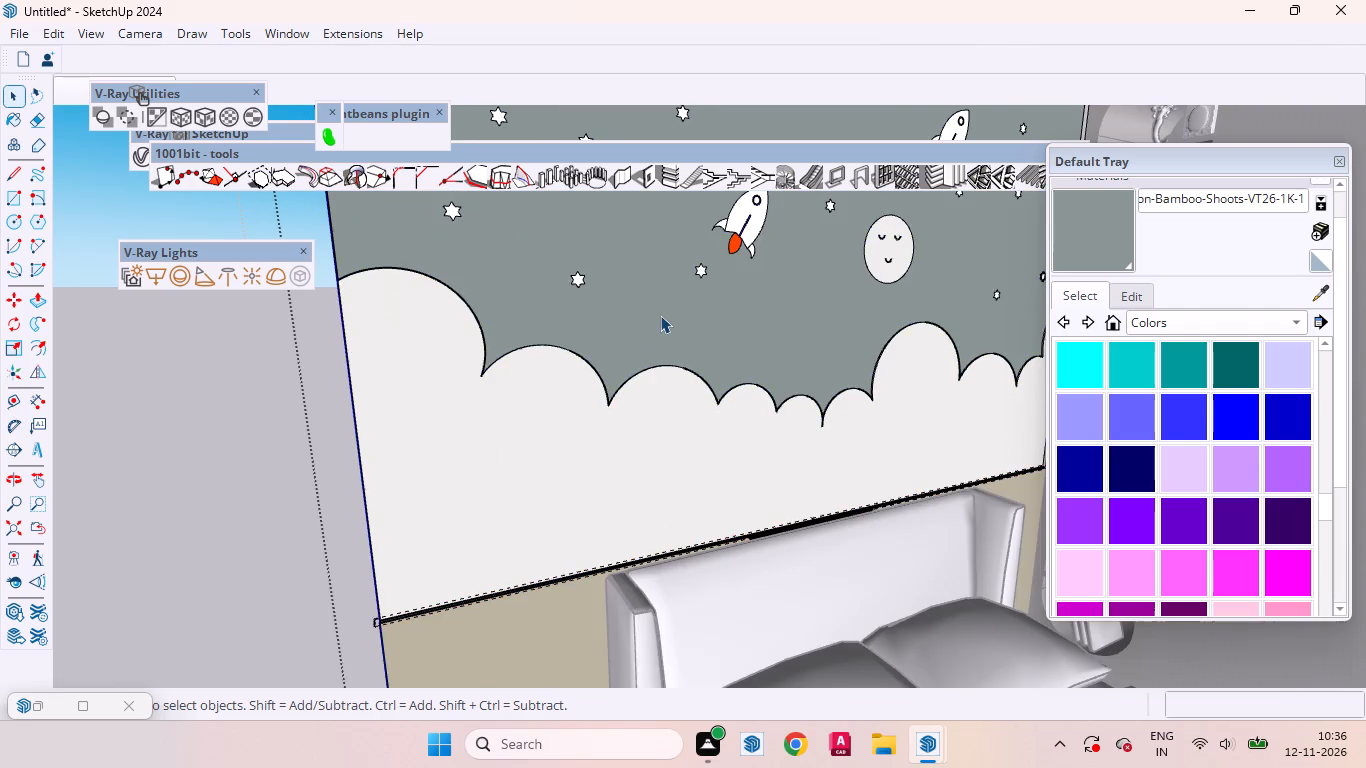
click(577, 477)
click(661, 325)
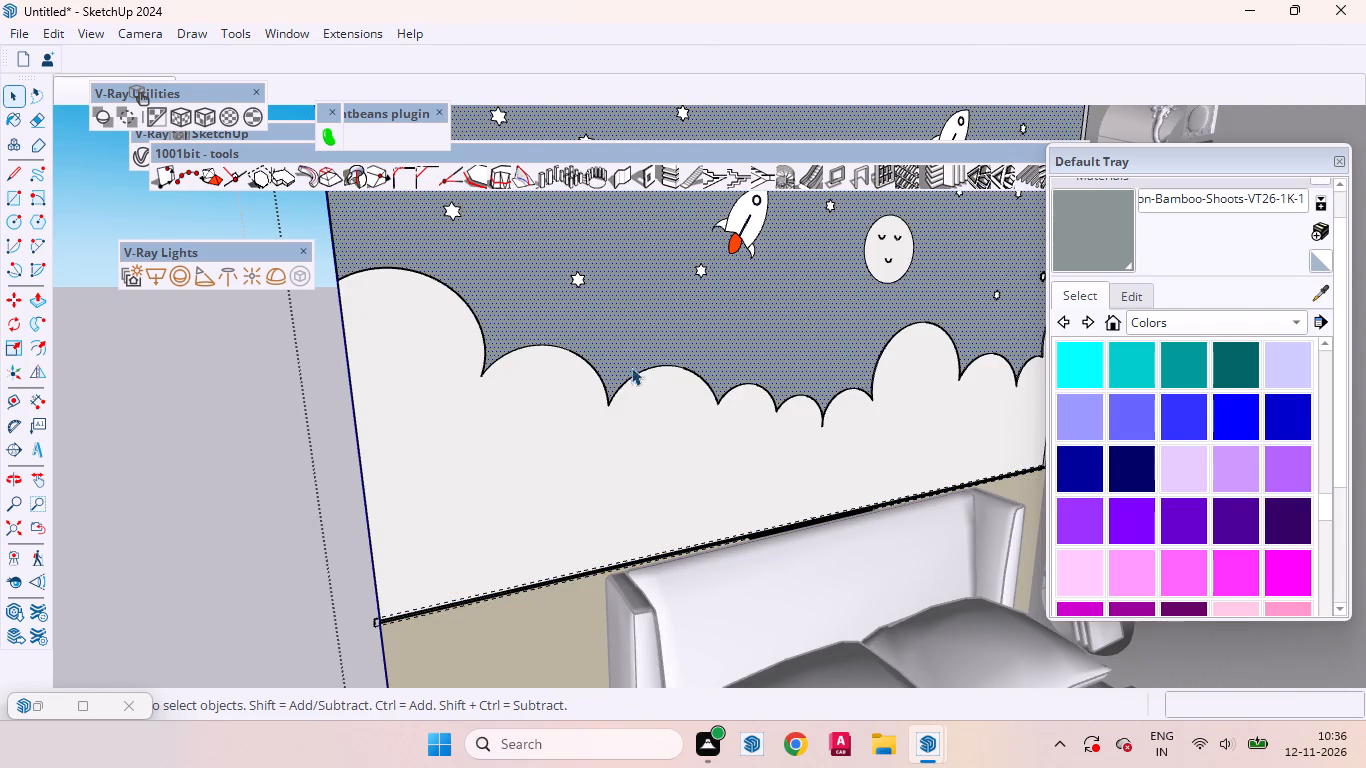
scroll(598, 404, down, 6)
click(551, 567)
click(350, 564)
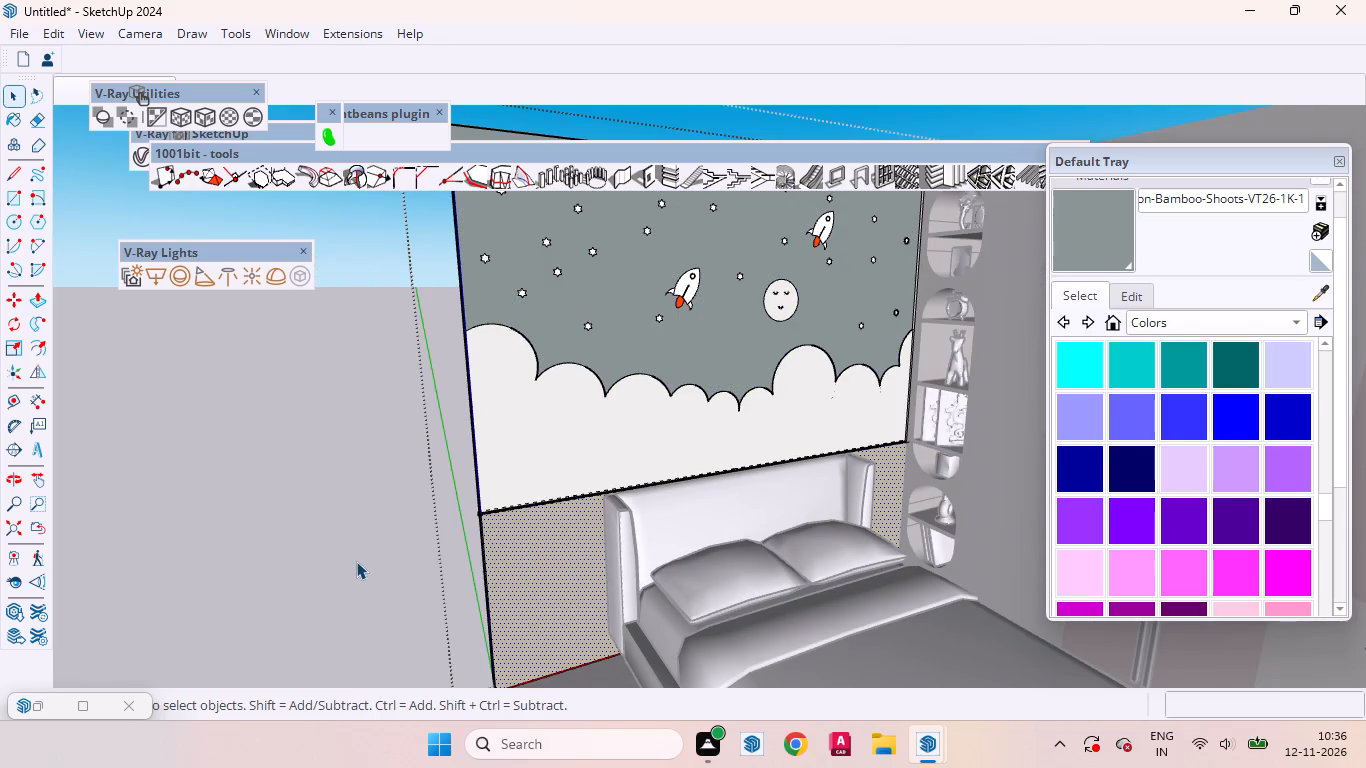
scroll(495, 492, up, 7)
click(297, 555)
Examine the joint and strip between the cloud panel and the lower wall from the wall's open end.
middle_drag(449, 529, 701, 590)
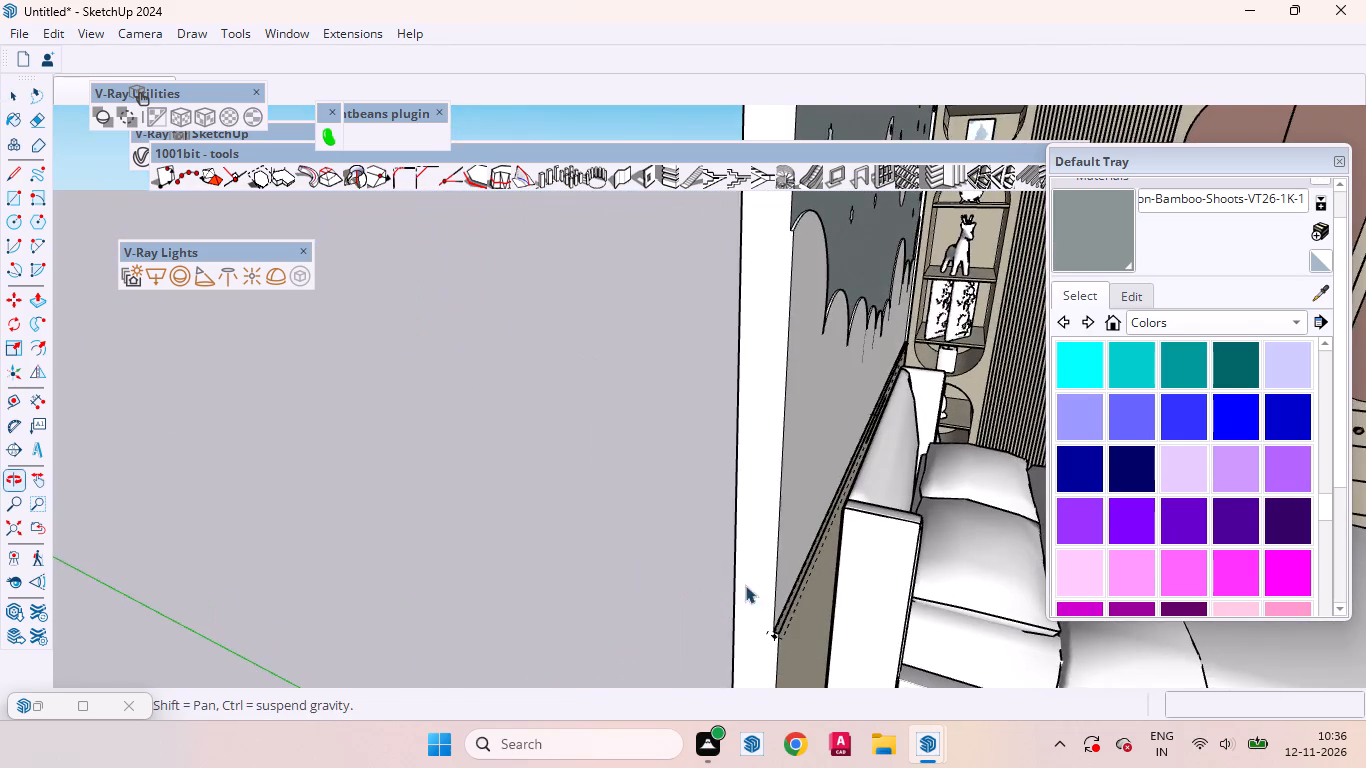
scroll(805, 588, up, 12)
middle_drag(775, 587, 623, 565)
scroll(656, 540, down, 4)
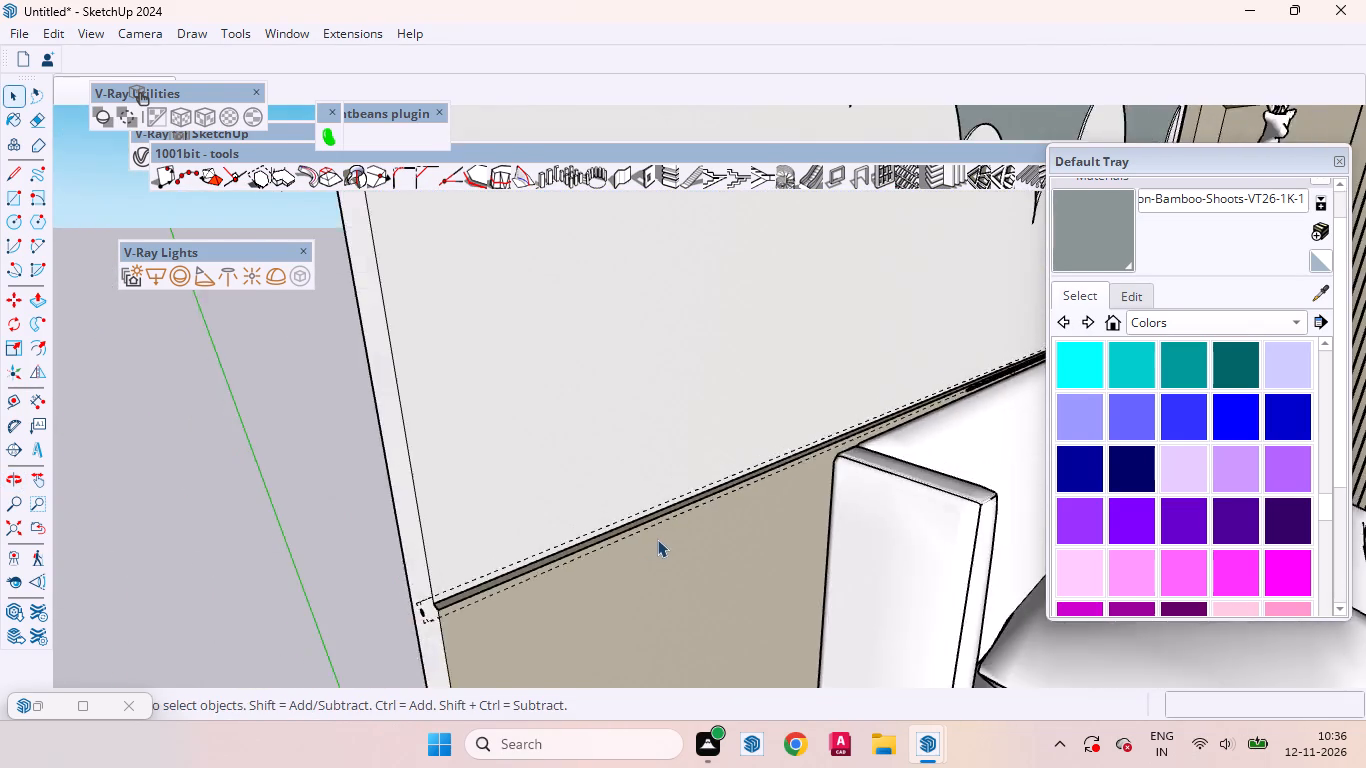
scroll(657, 539, down, 13)
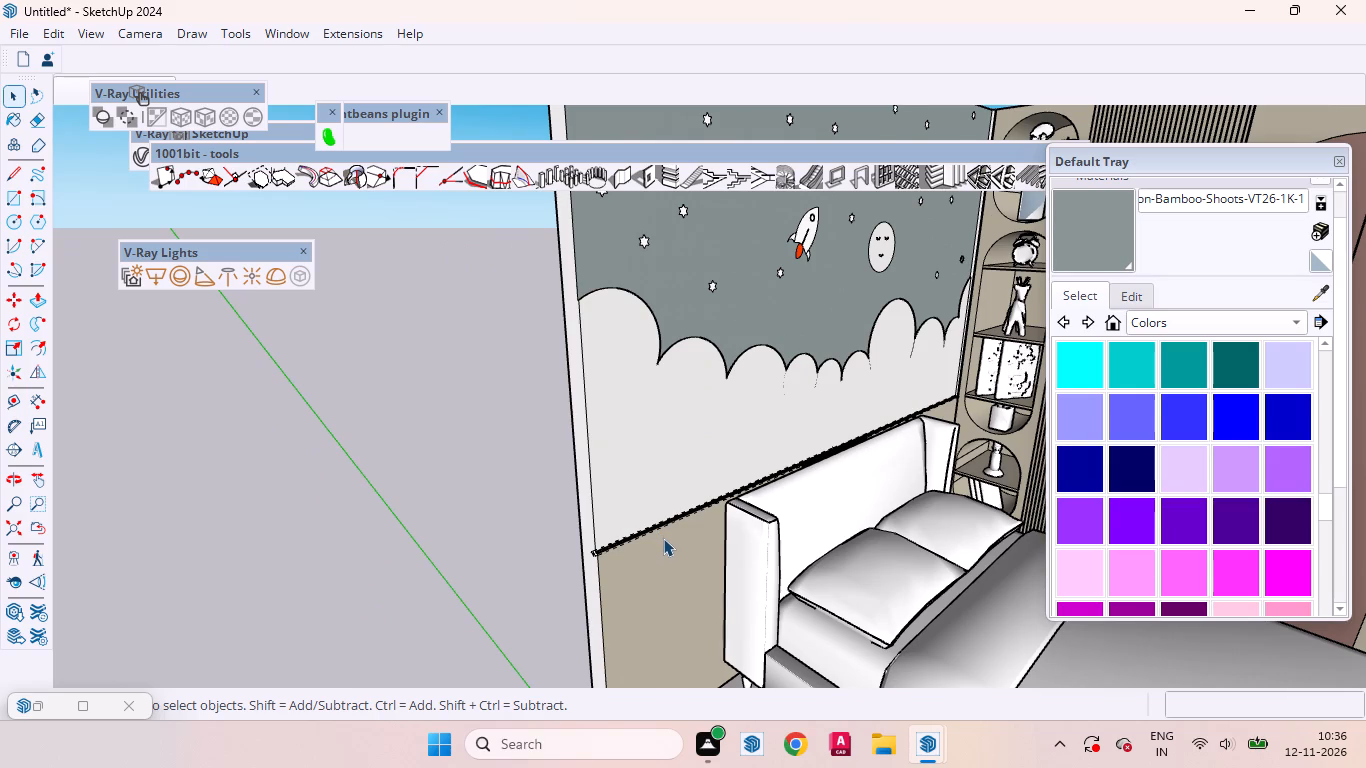
scroll(663, 529, down, 9)
Check the sky, lower wall, side edge and cloud faces by selecting each inside the bed wall group.
triple_click(661, 469)
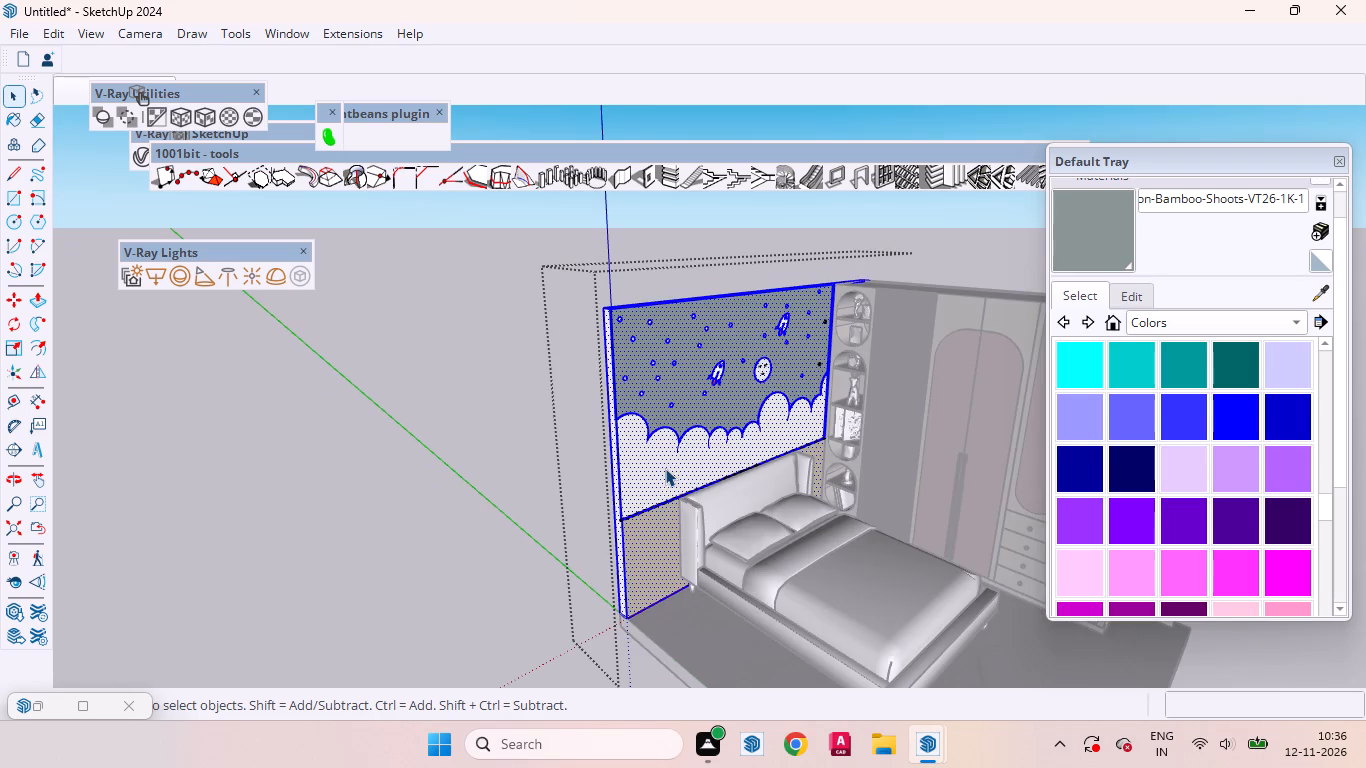
double_click(665, 468)
click(669, 462)
click(708, 408)
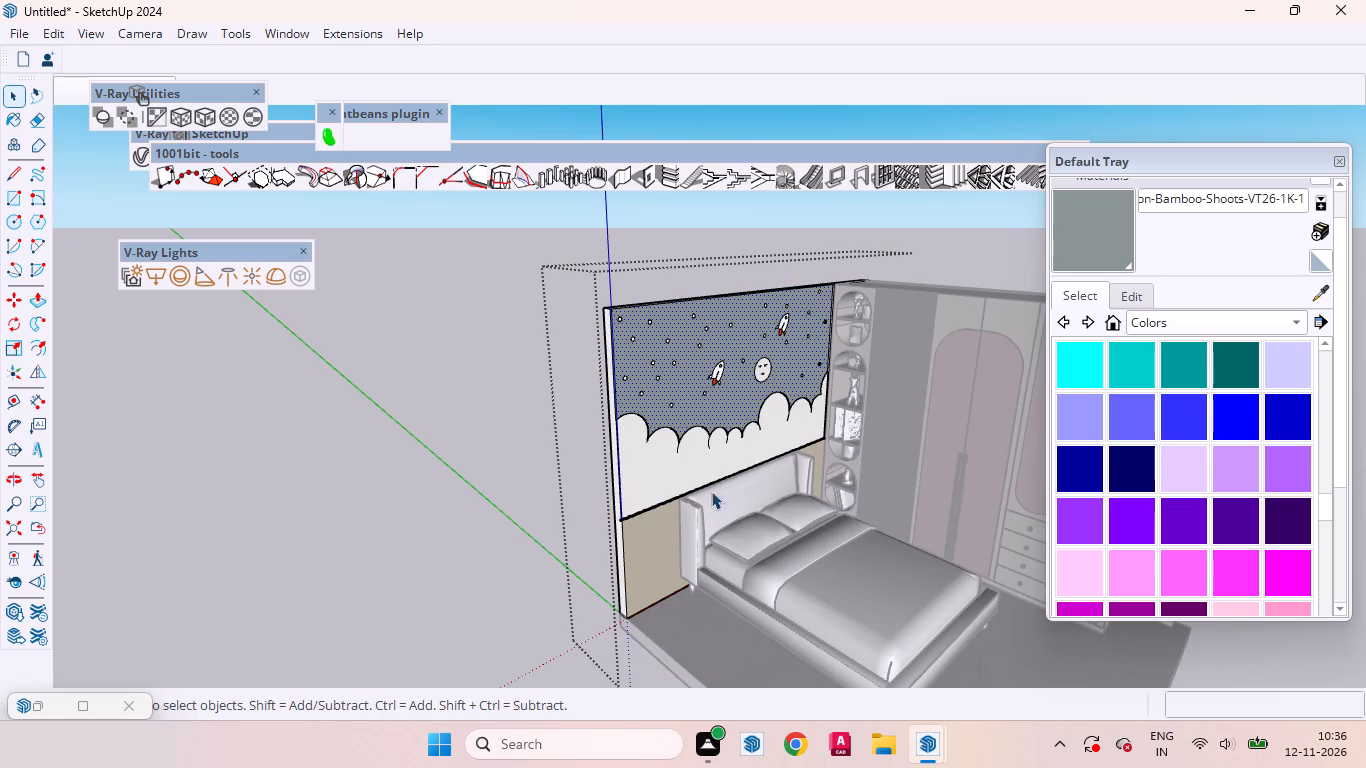
click(655, 524)
scroll(665, 534, up, 18)
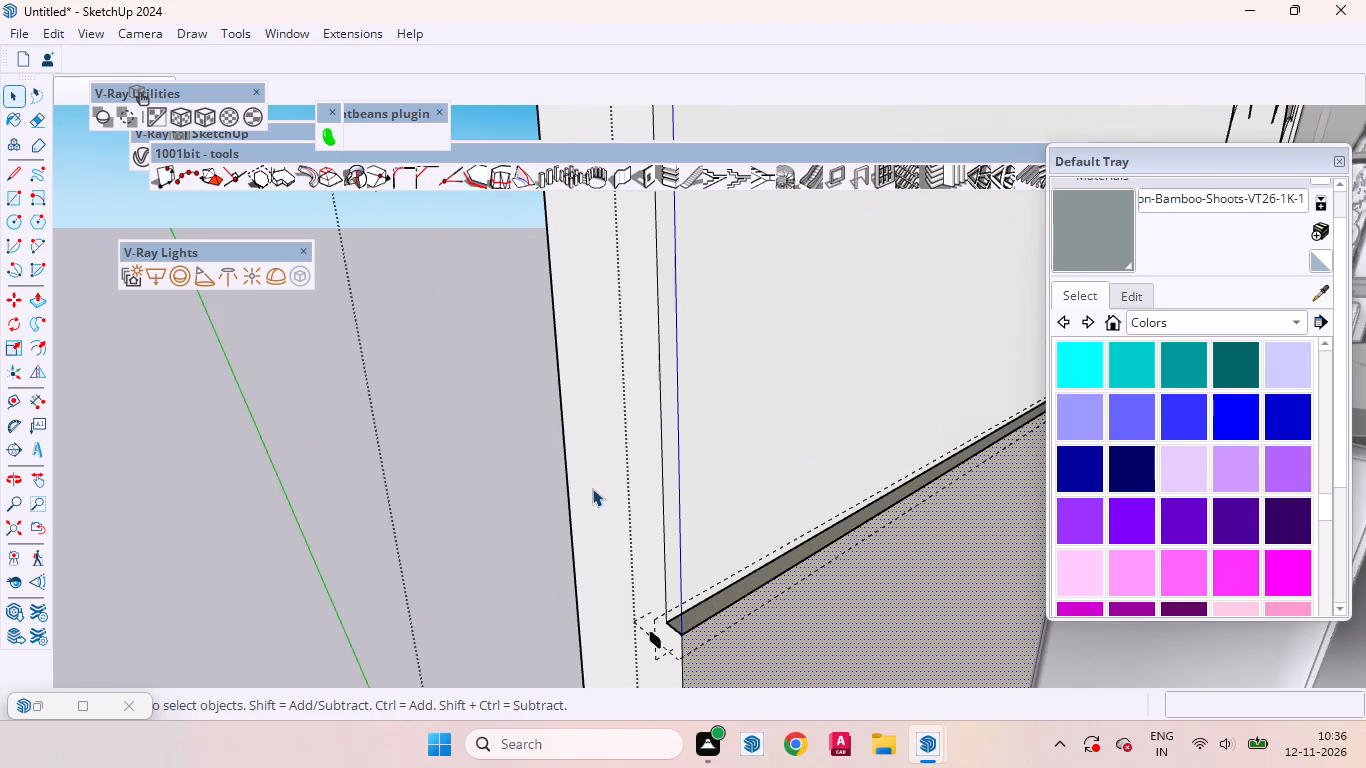
click(605, 483)
click(705, 487)
Examine the strip along the cloud panel's lower edge by selecting it up close, then close the wall group.
scroll(623, 518, down, 4)
scroll(749, 545, up, 4)
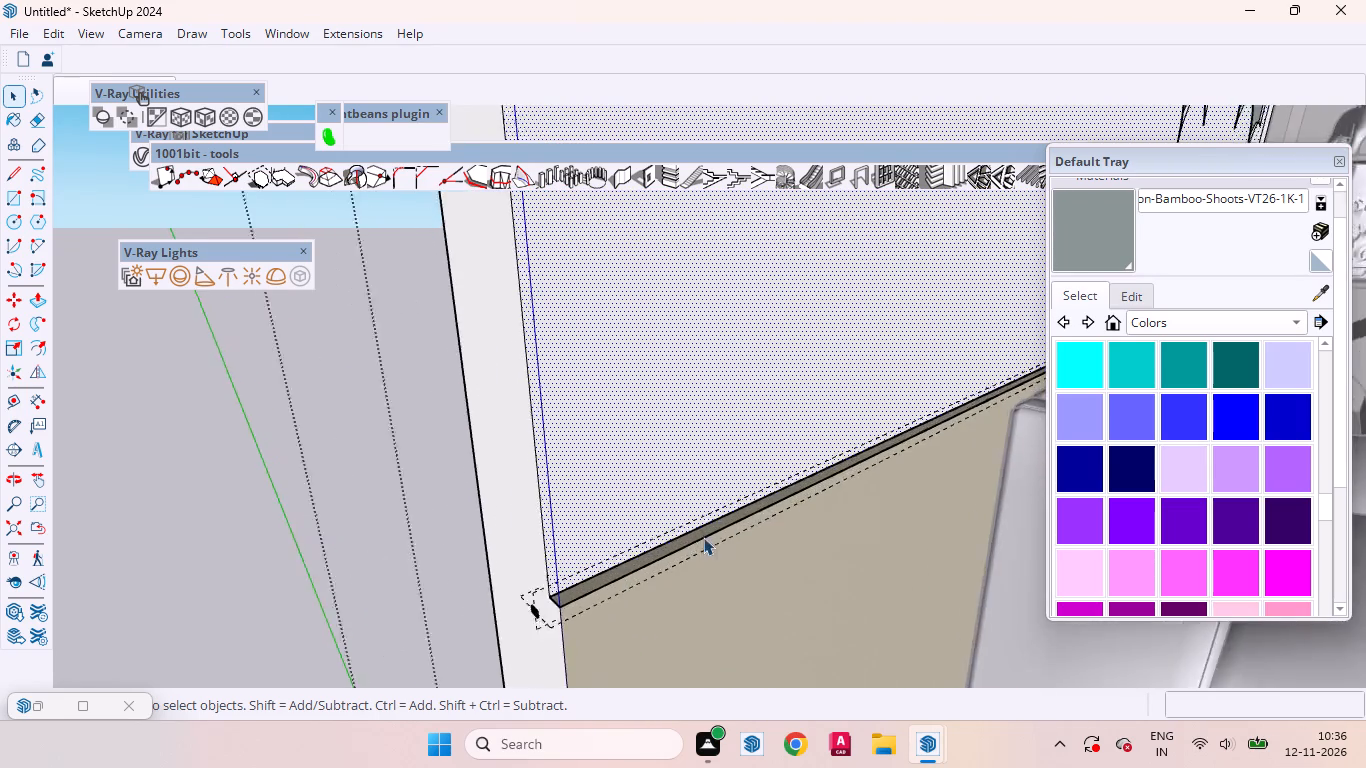
scroll(703, 537, up, 11)
click(665, 552)
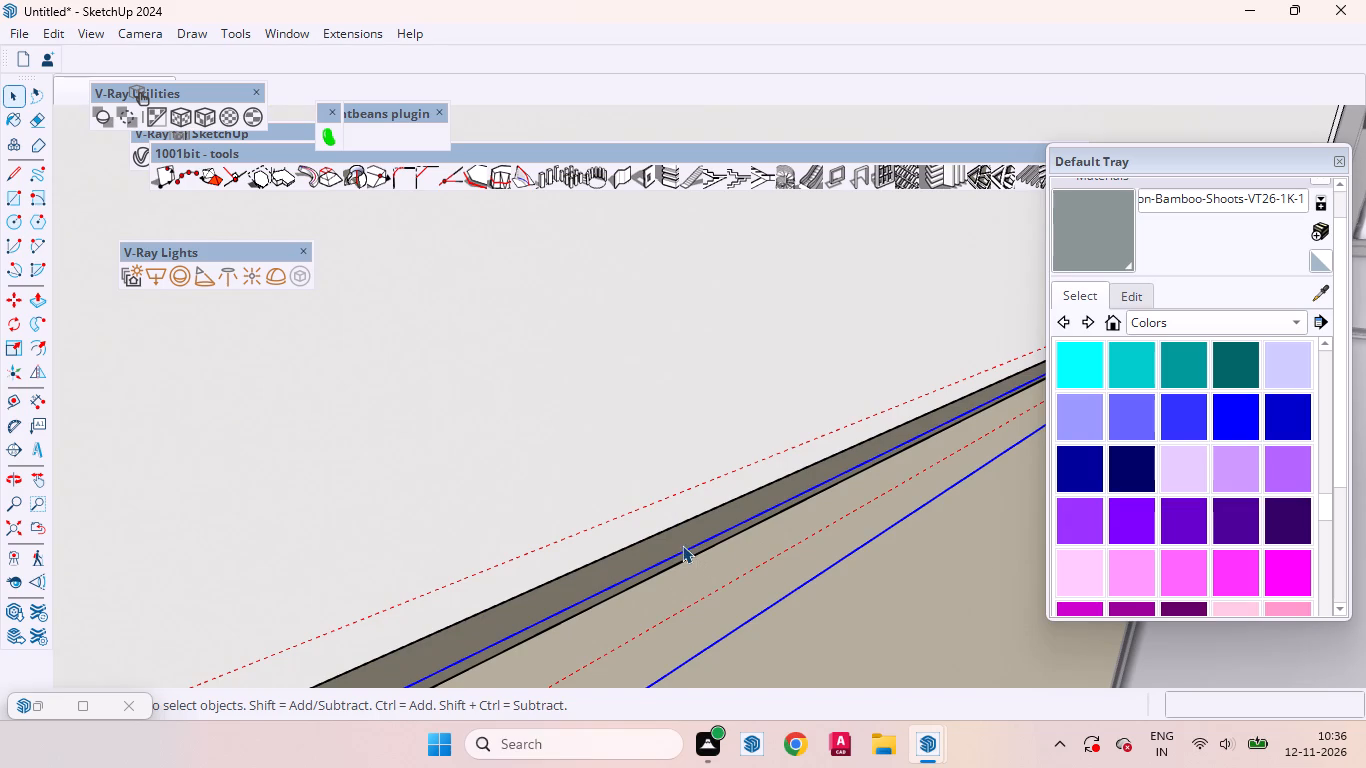
scroll(682, 545, down, 4)
middle_drag(742, 538, 573, 561)
scroll(723, 538, down, 12)
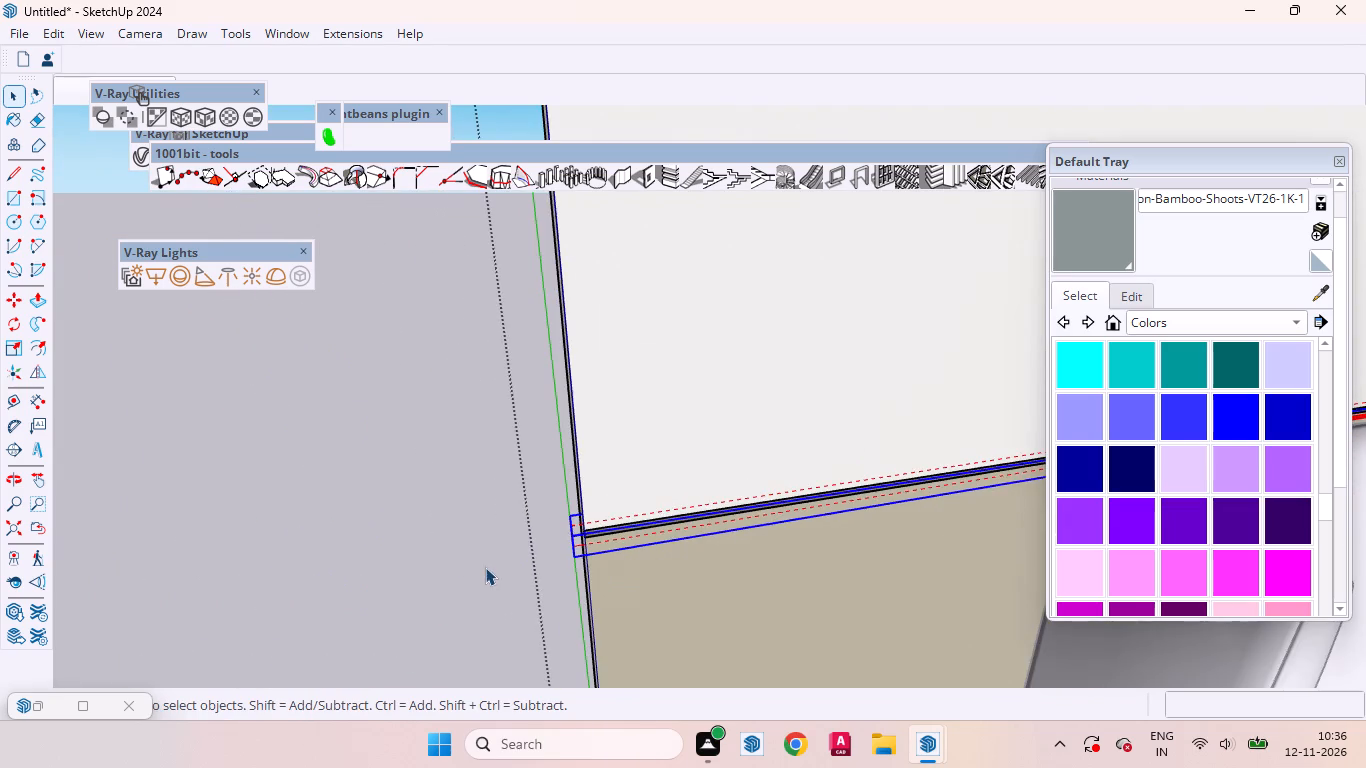
click(485, 567)
Reopen the bed wall group to check its cloud, sky and lower wall faces, then close it.
scroll(501, 522, down, 16)
triple_click(638, 461)
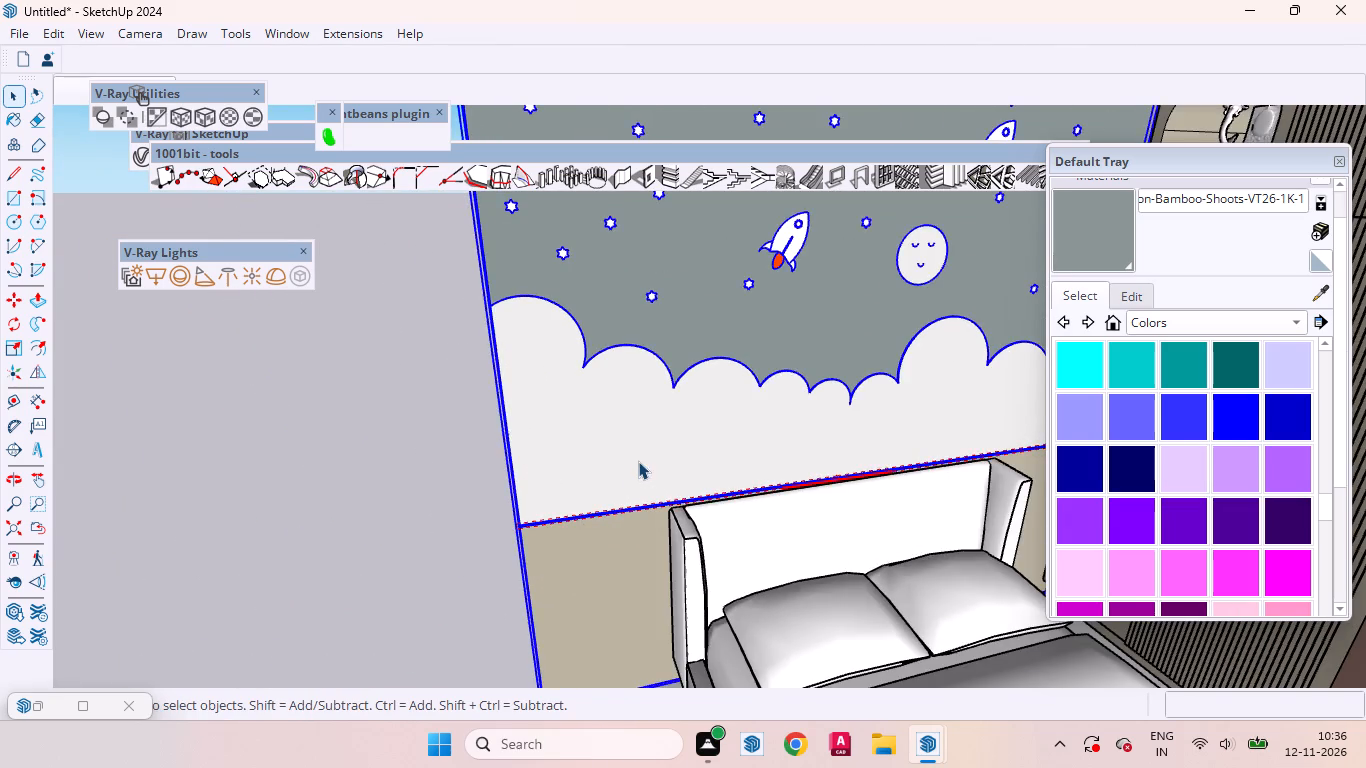
click(623, 448)
drag(589, 460, 601, 449)
click(728, 337)
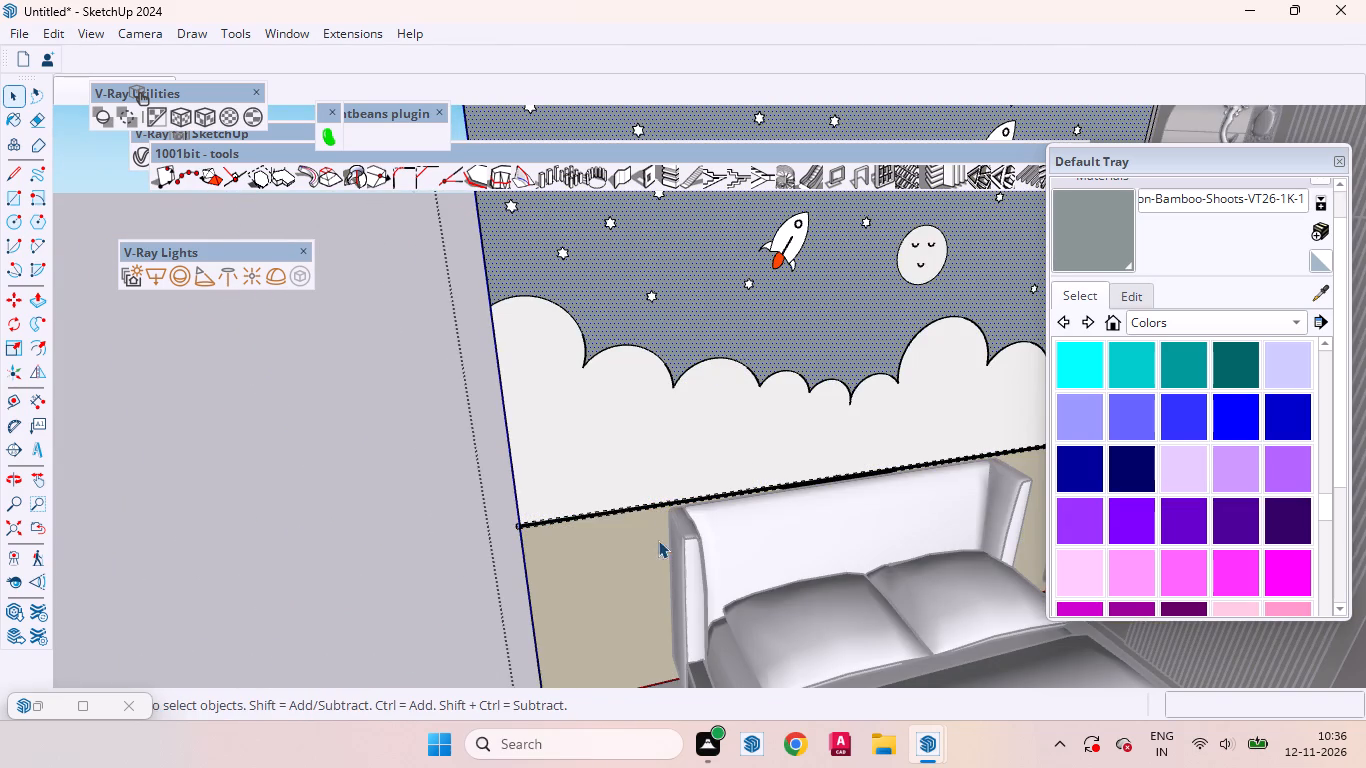
click(650, 562)
scroll(543, 502, down, 8)
click(422, 559)
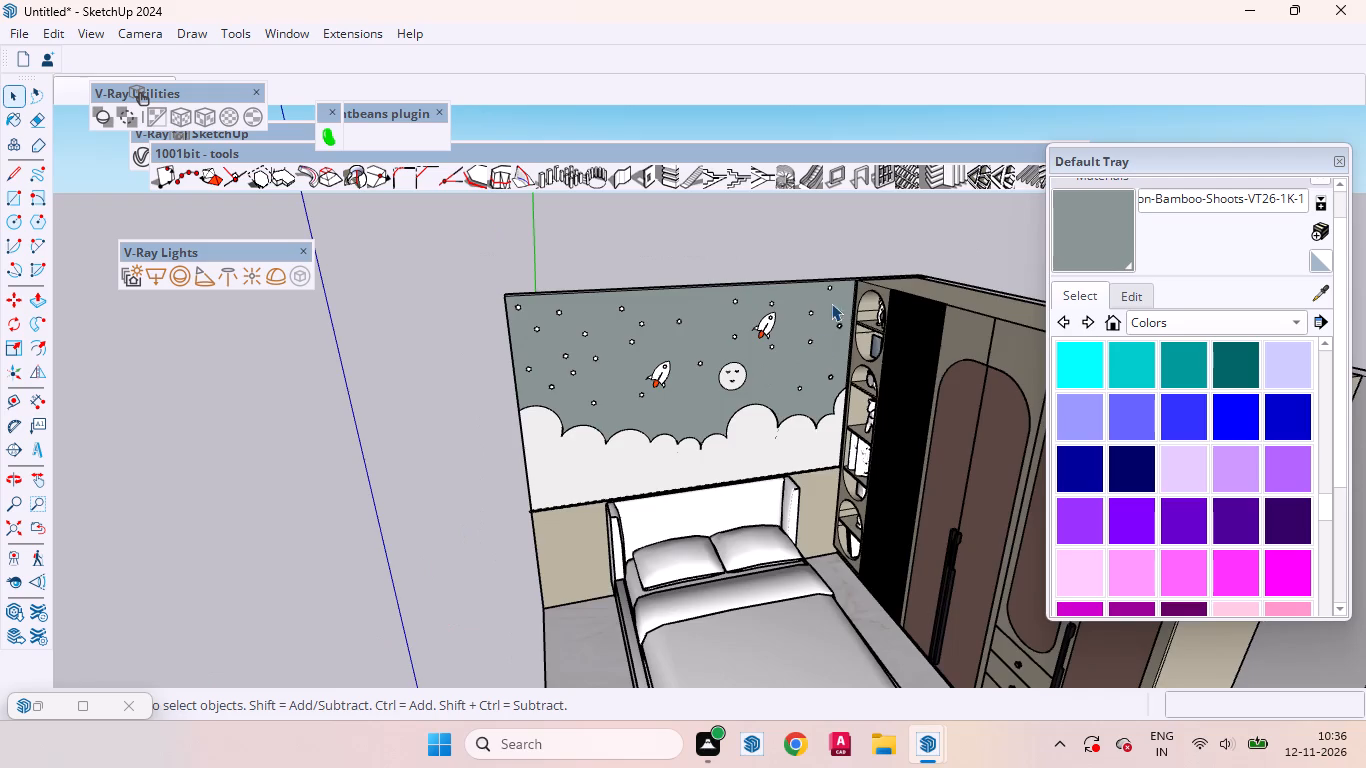
Examine the wall's upper corner beside the shelf unit and check the top and sky faces inside the wall group.
scroll(841, 290, up, 20)
middle_drag(840, 317, 844, 493)
scroll(862, 217, up, 12)
click(915, 251)
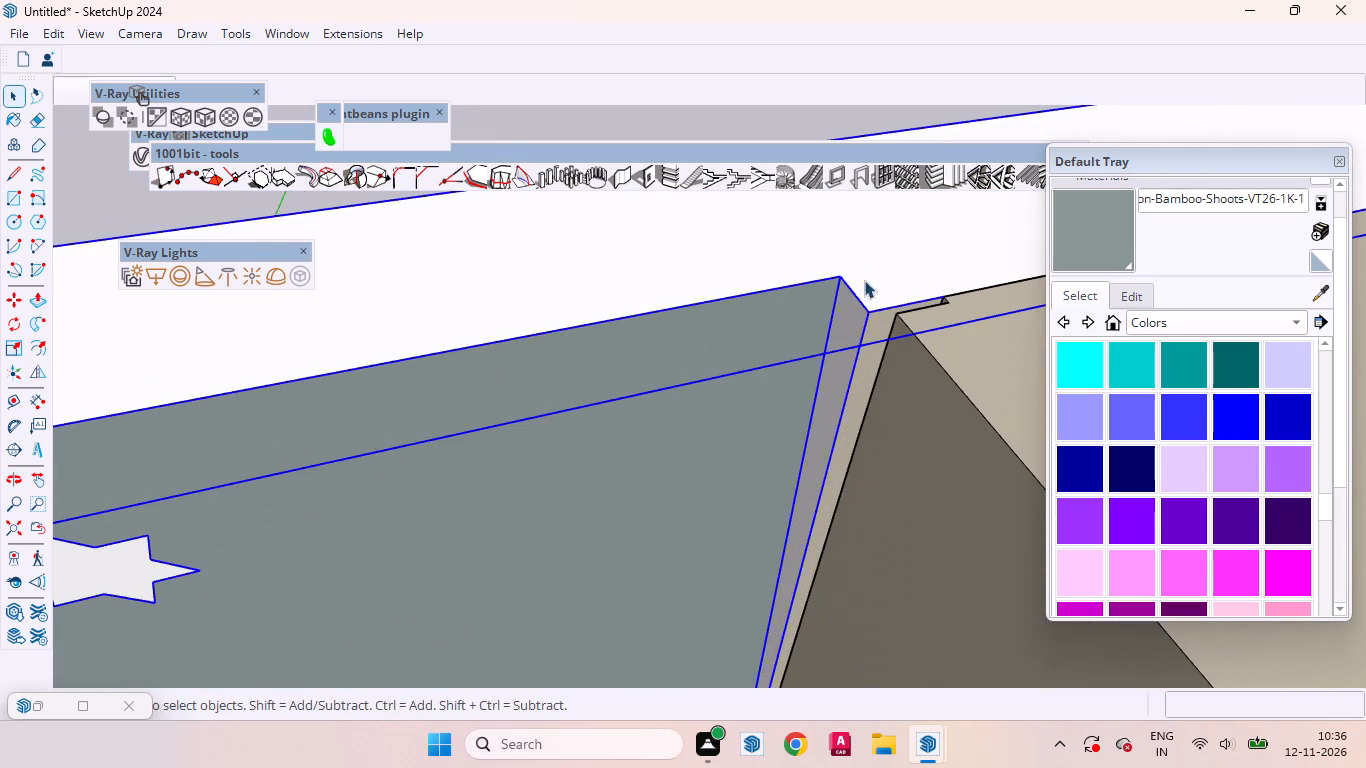
double_click(889, 269)
click(912, 252)
scroll(765, 353, down, 12)
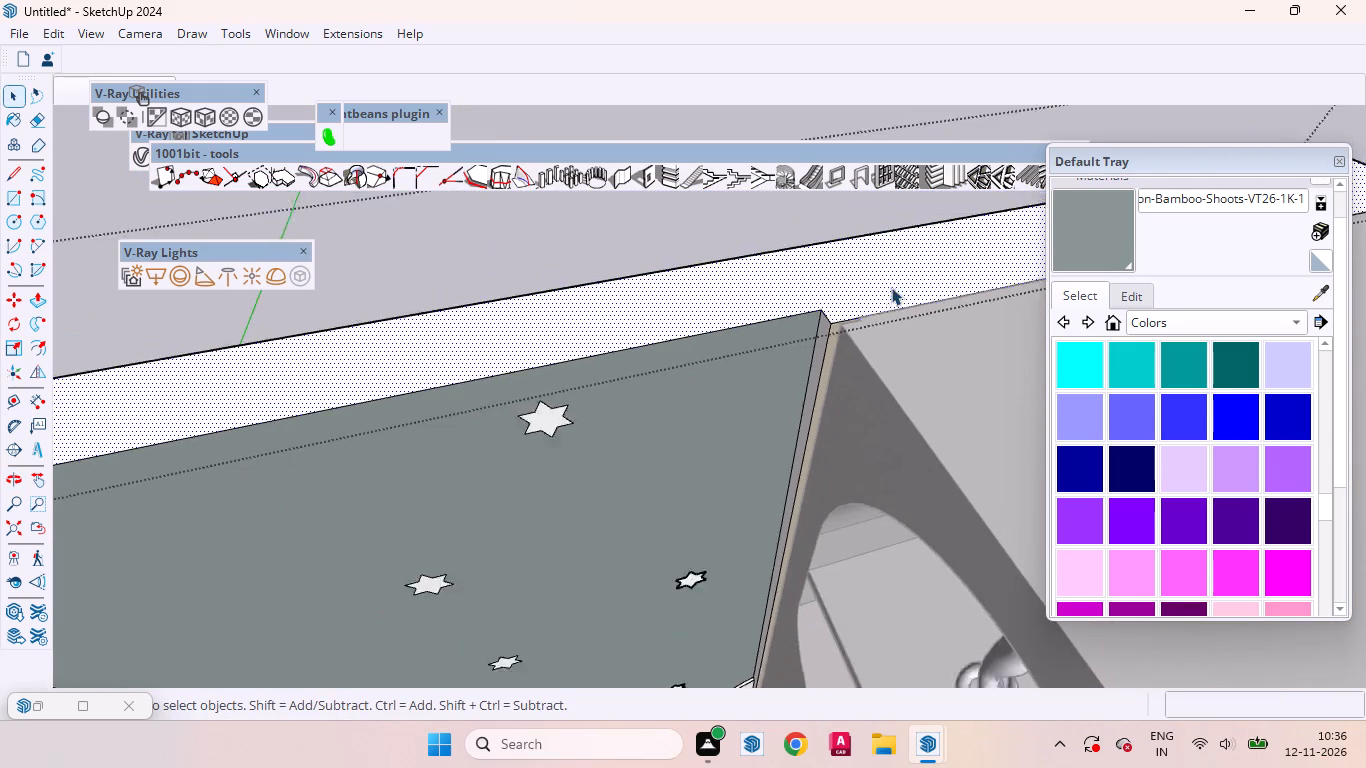
scroll(891, 287, down, 6)
click(491, 469)
scroll(831, 337, down, 4)
Check the star nearest the shelf unit, the lower rocket and the moon by window-selecting each, then close the group.
scroll(787, 465, up, 5)
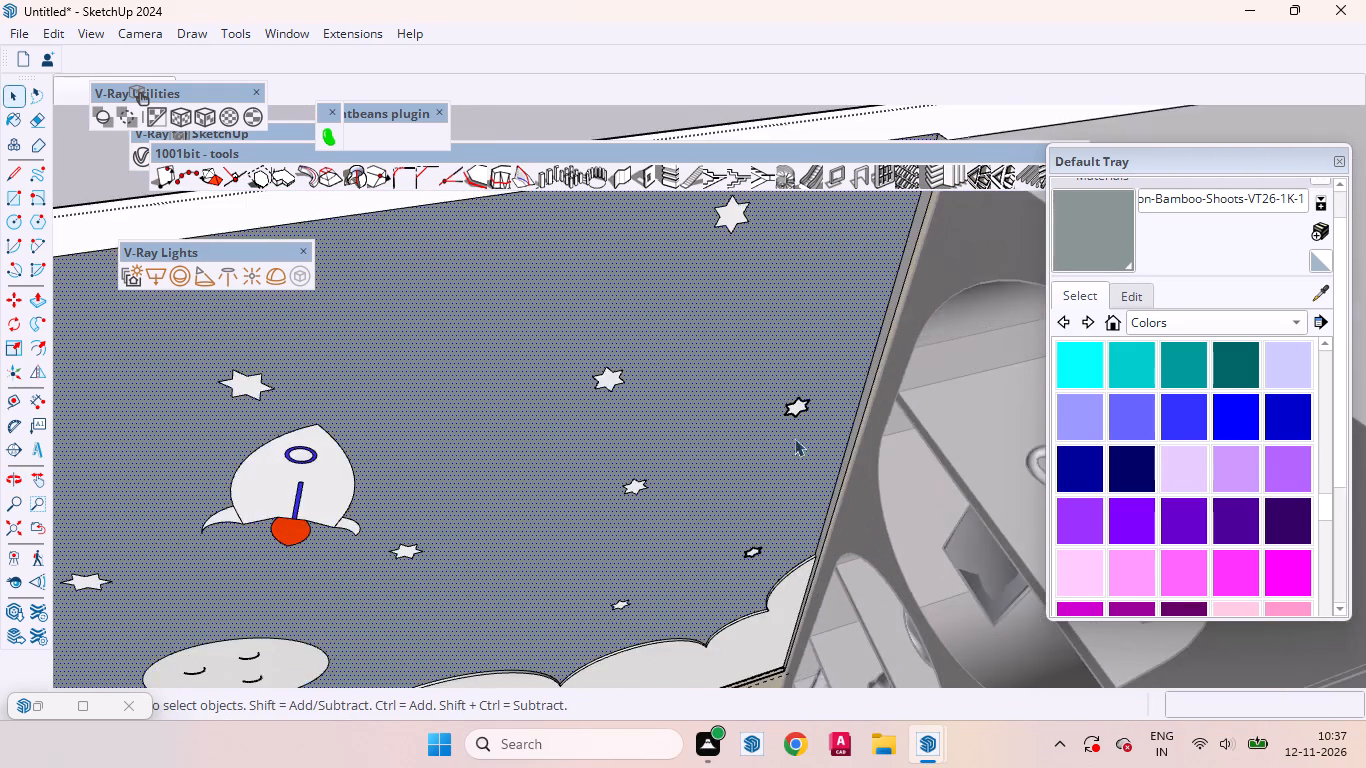
scroll(794, 438, up, 12)
middle_drag(812, 407, 677, 282)
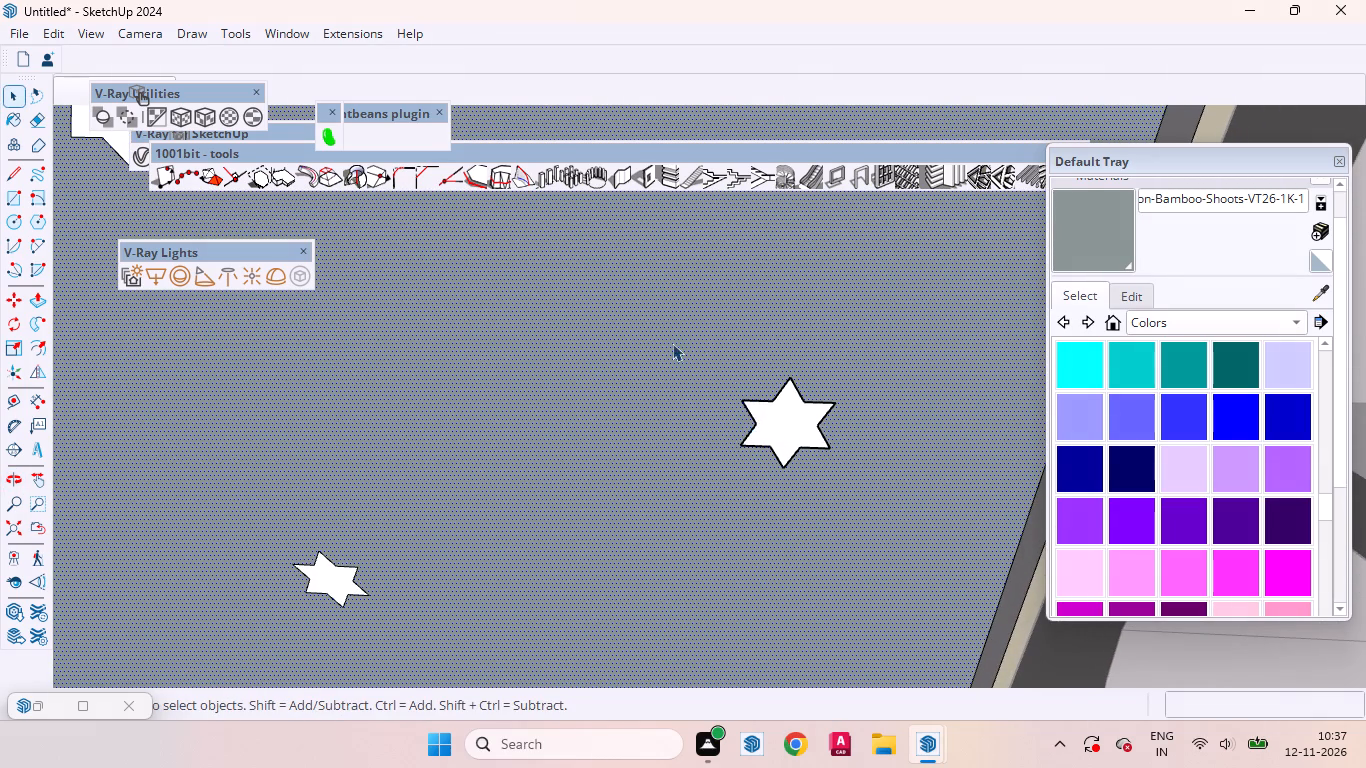
drag(672, 342, 892, 540)
scroll(918, 458, down, 15)
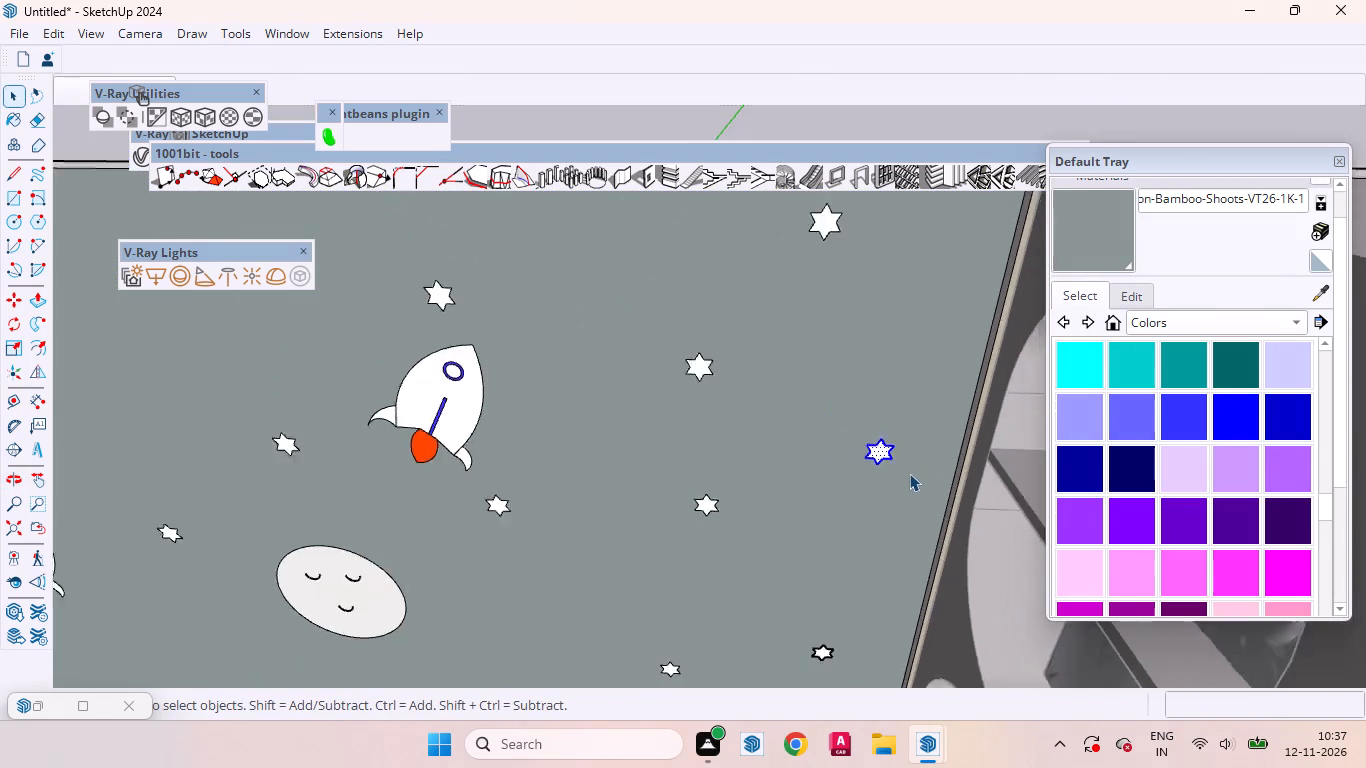
scroll(909, 473, down, 5)
click(738, 276)
scroll(837, 298, down, 9)
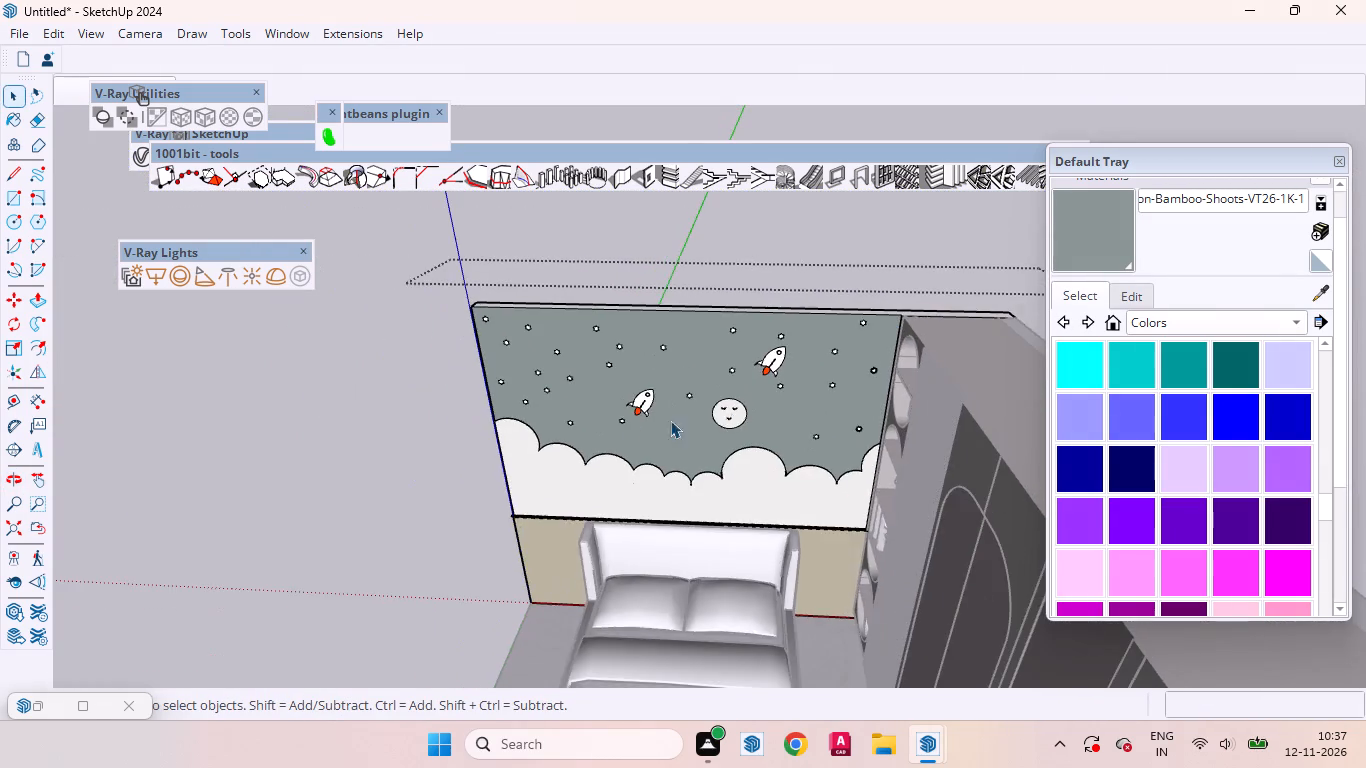
scroll(618, 417, up, 8)
drag(580, 322, 734, 466)
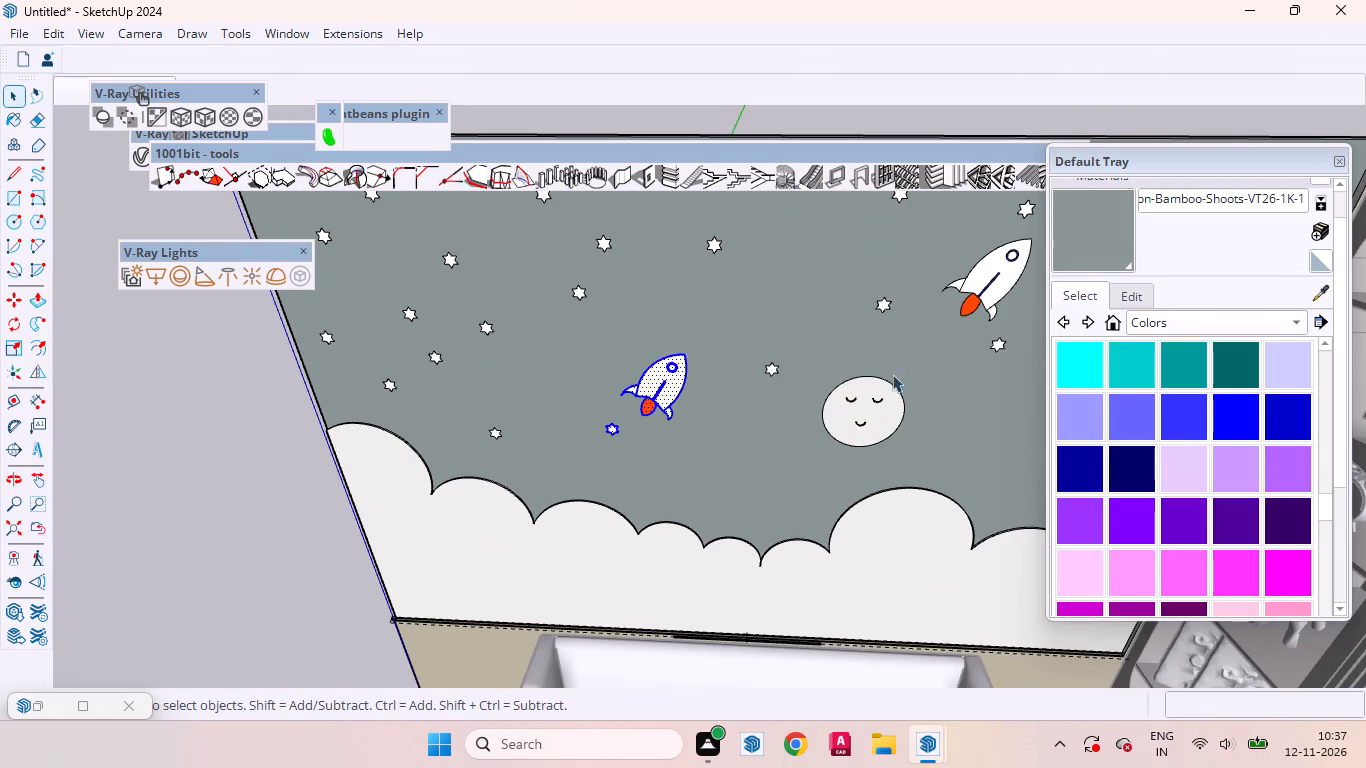
drag(757, 336, 941, 520)
click(140, 558)
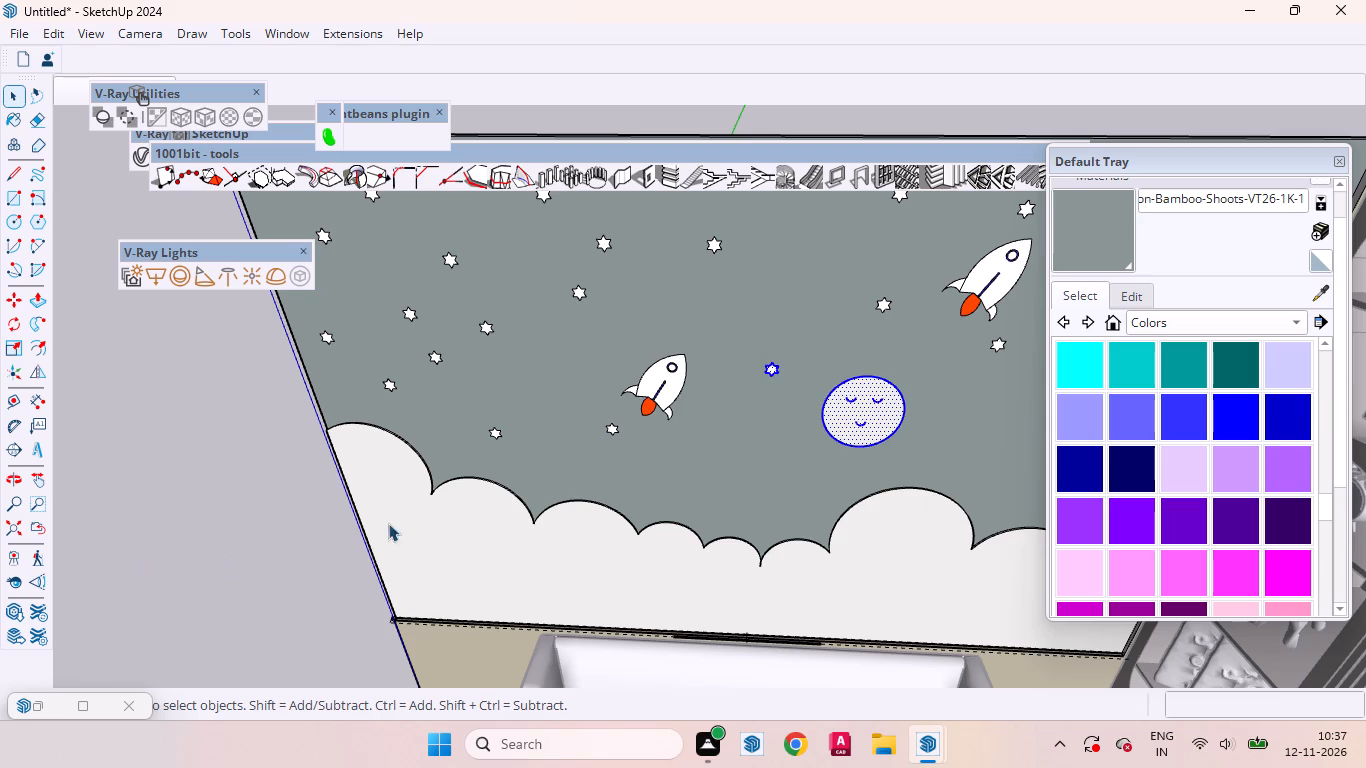
Examine the stars beside the shelf unit up close, trying a window selection around the lowest one with the group closed.
scroll(662, 514, down, 8)
middle_drag(600, 518, 916, 412)
scroll(755, 460, up, 2)
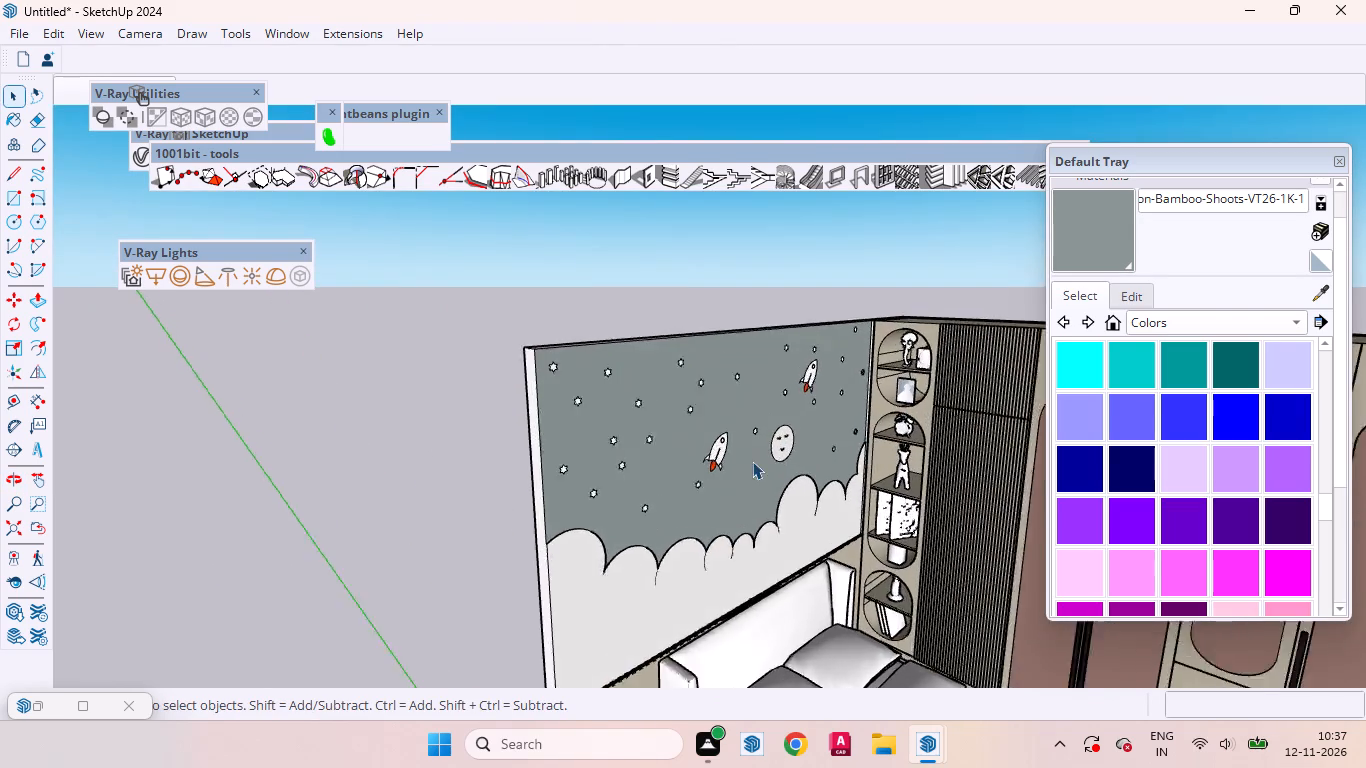
scroll(752, 461, up, 2)
scroll(885, 390, up, 11)
drag(847, 414, 897, 489)
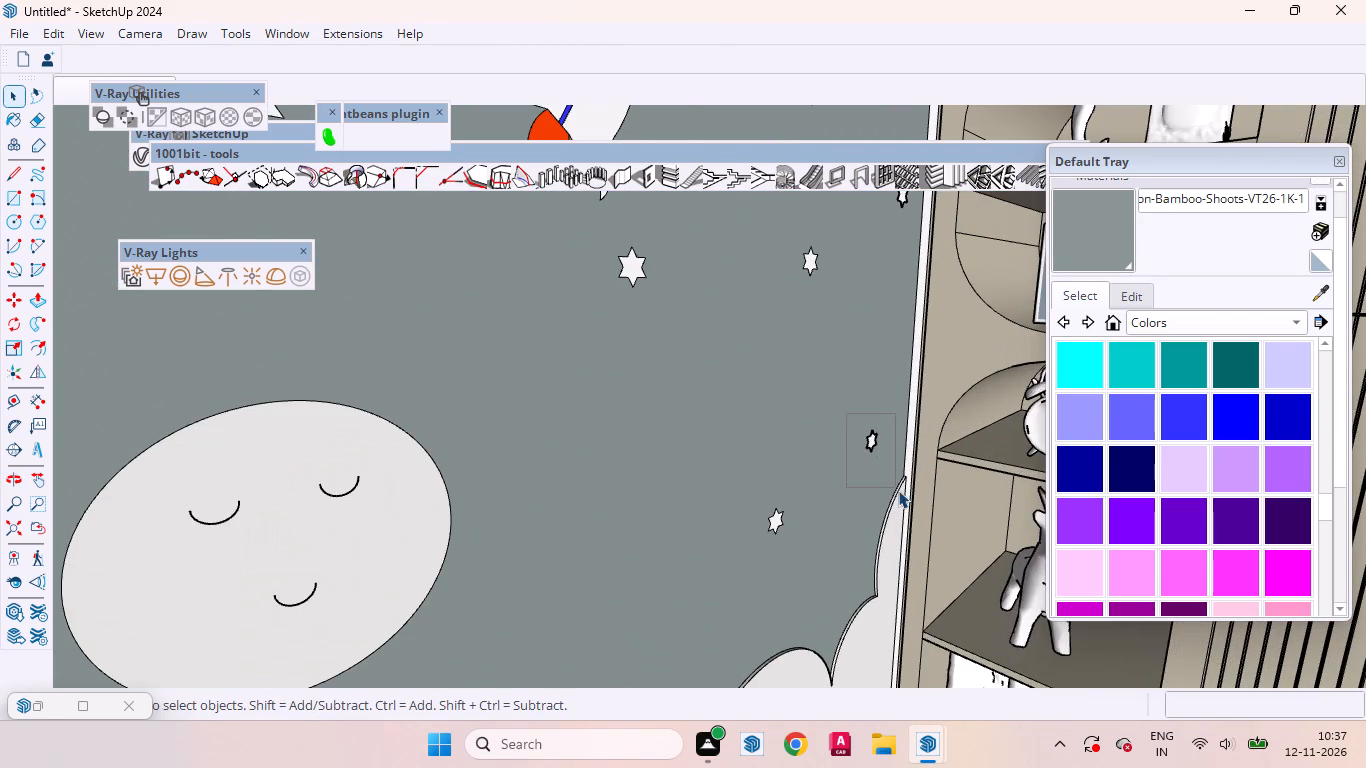
middle_drag(905, 487, 624, 456)
drag(744, 419, 903, 562)
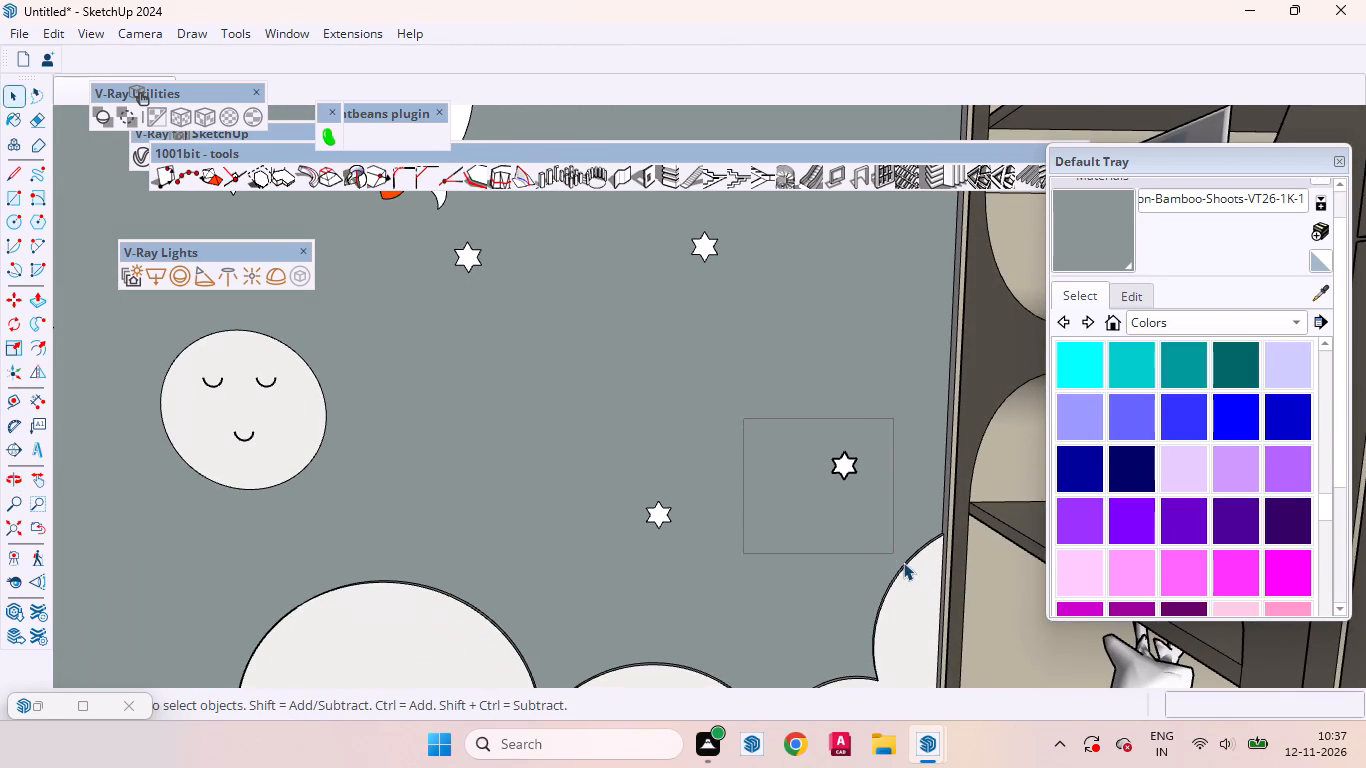
drag(903, 562, 910, 565)
scroll(910, 565, down, 13)
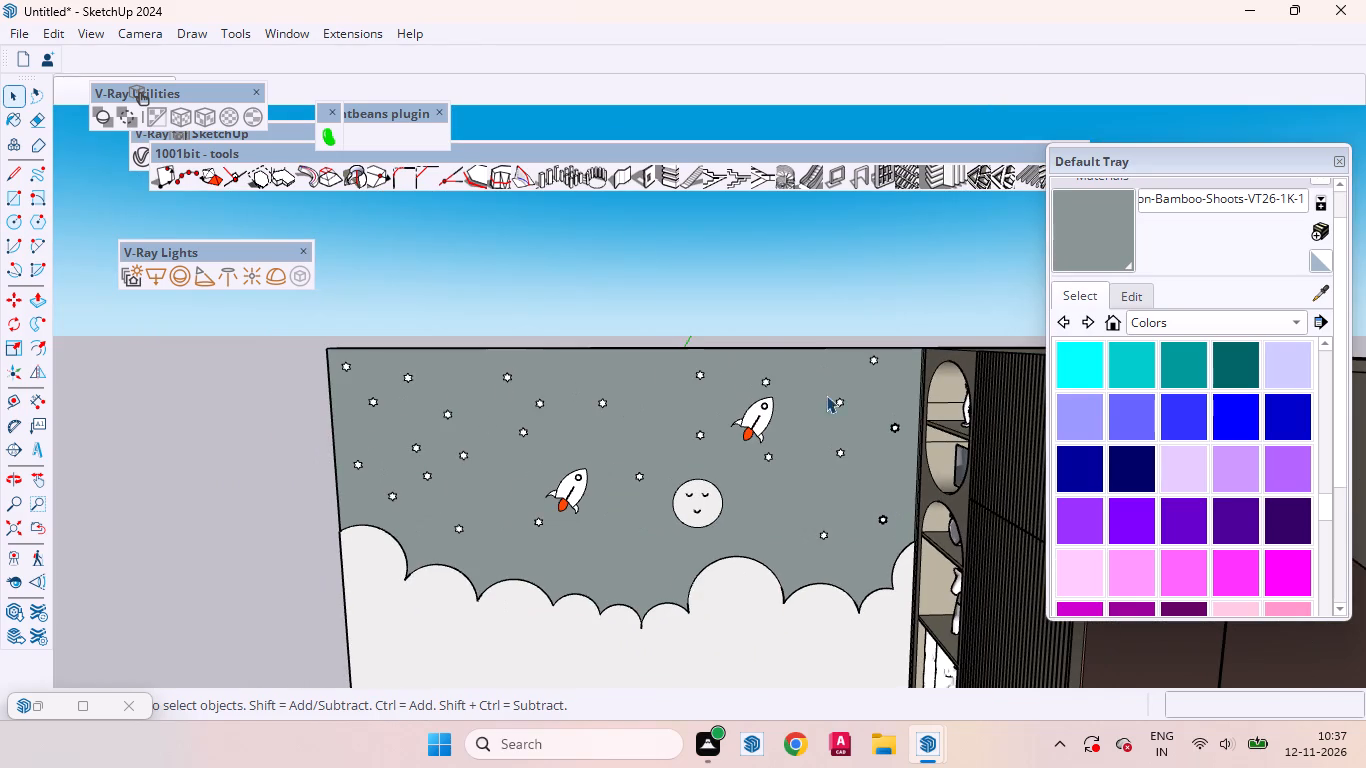
click(749, 324)
Try window selections around the lower rocket and the moon with the wall group closed.
scroll(565, 512, up, 2)
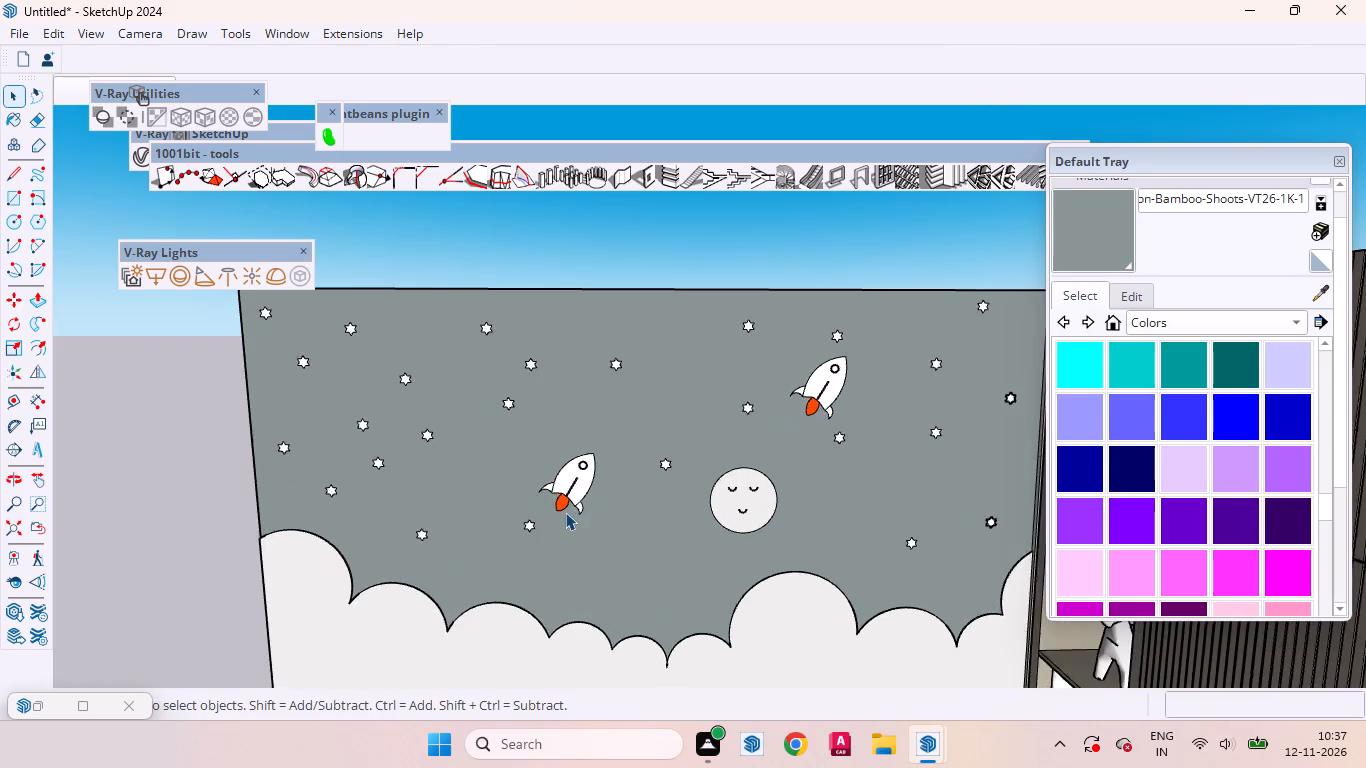
scroll(565, 512, up, 6)
drag(478, 416, 787, 565)
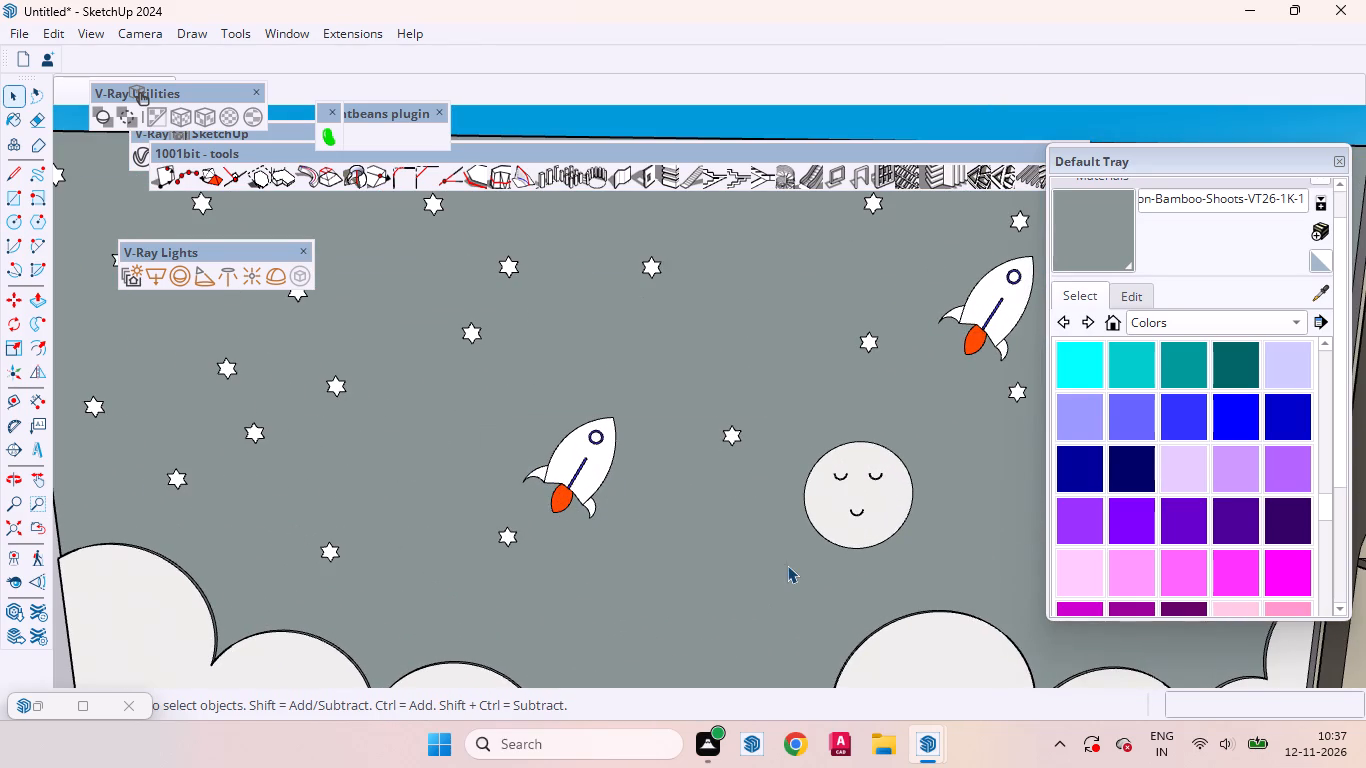
scroll(812, 575, down, 12)
click(390, 558)
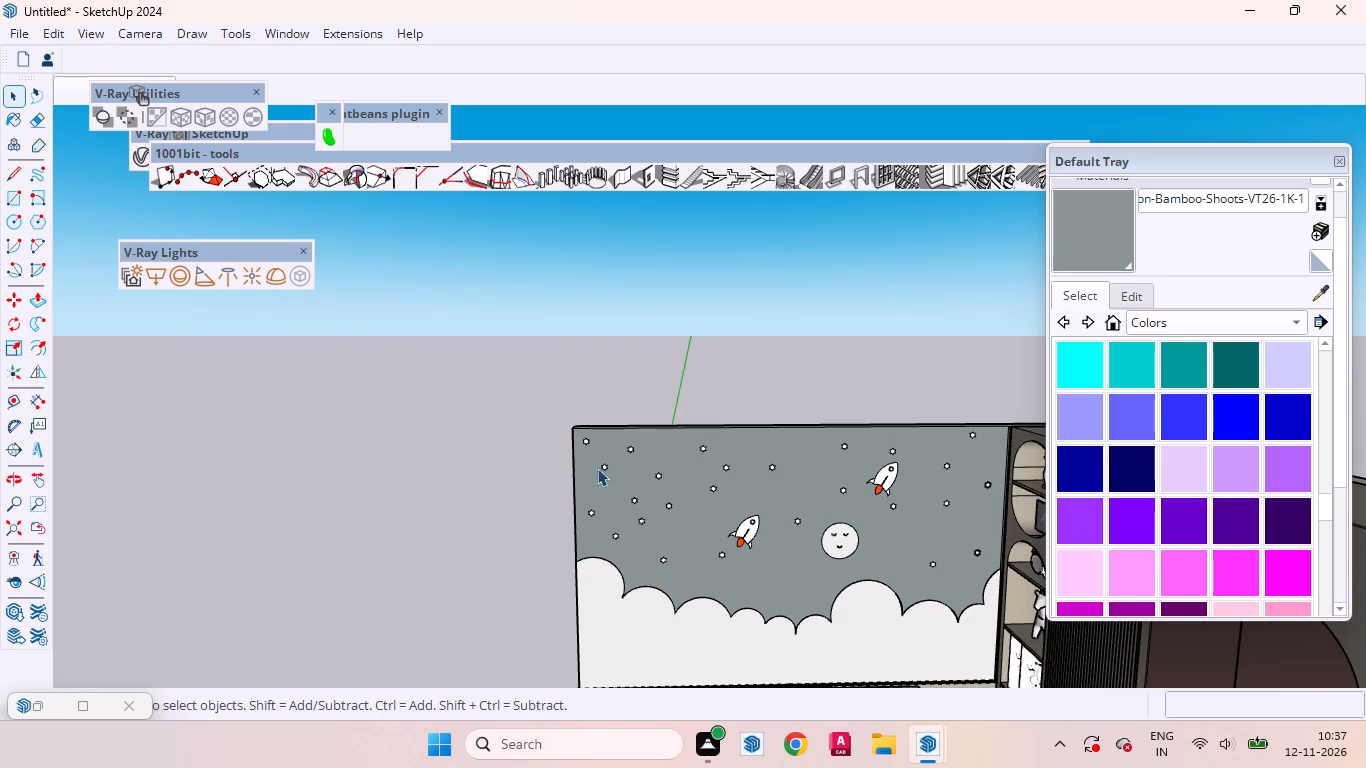
scroll(623, 452, down, 7)
scroll(795, 555, up, 16)
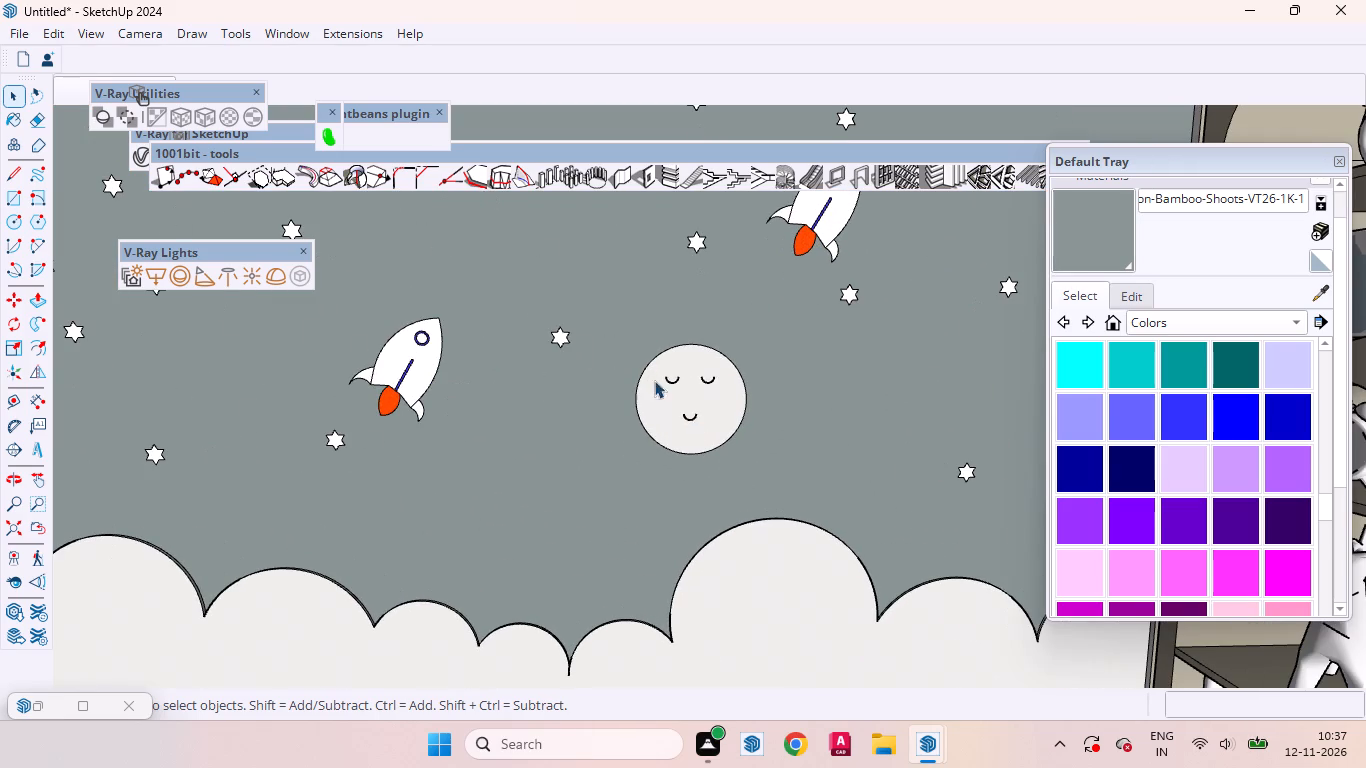
drag(621, 341, 817, 499)
drag(482, 288, 694, 460)
scroll(703, 447, down, 13)
scroll(734, 426, up, 9)
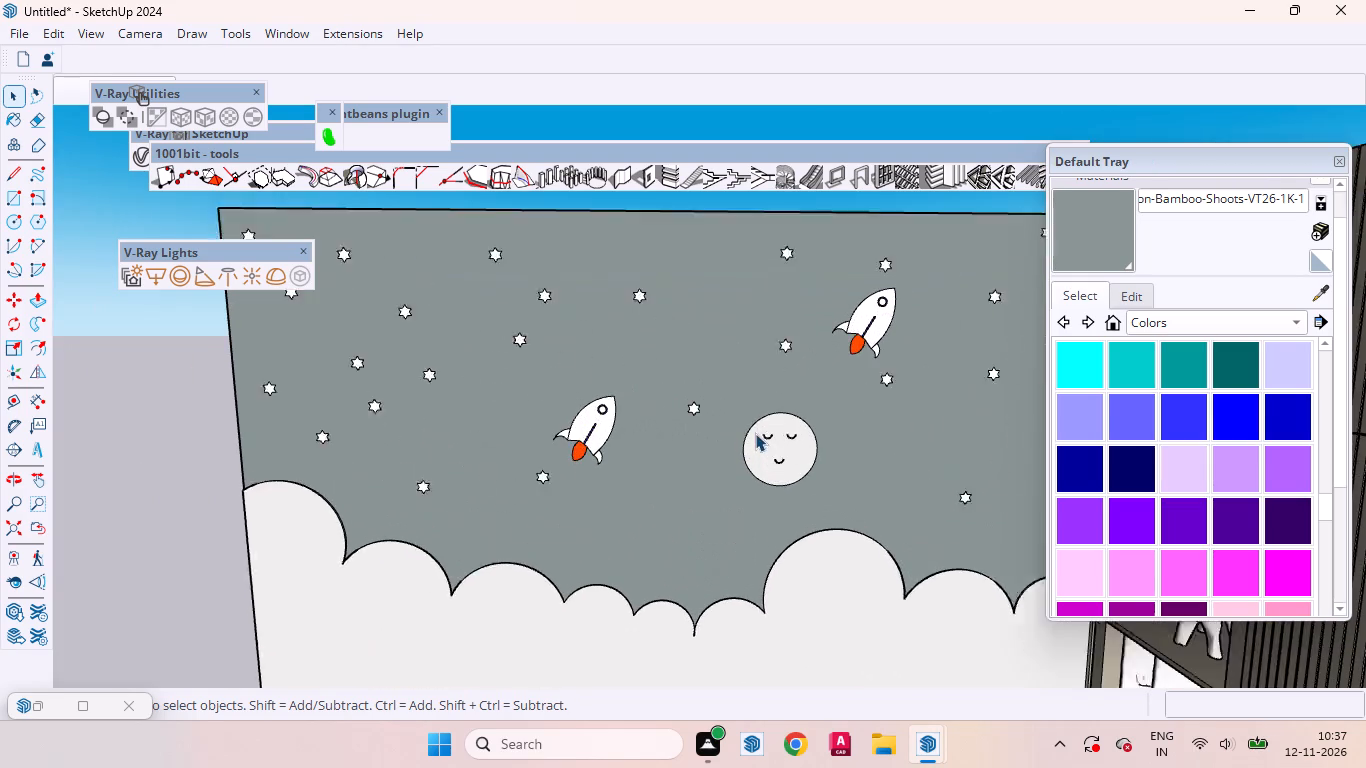
drag(703, 396, 892, 514)
drag(880, 520, 651, 324)
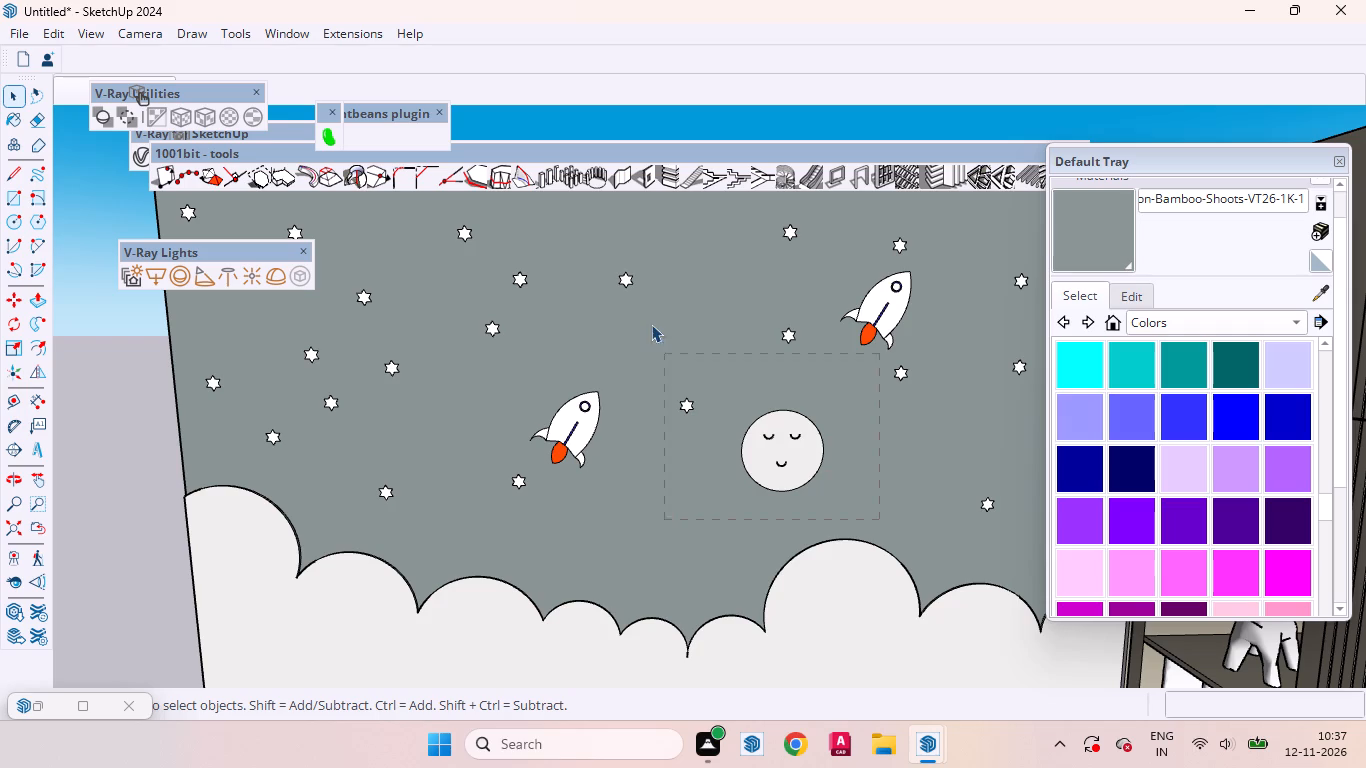
drag(651, 324, 650, 321)
click(74, 433)
Check the moon, the upper rocket and the nearby stars by window-selecting them inside the wall group, then close the group.
click(686, 501)
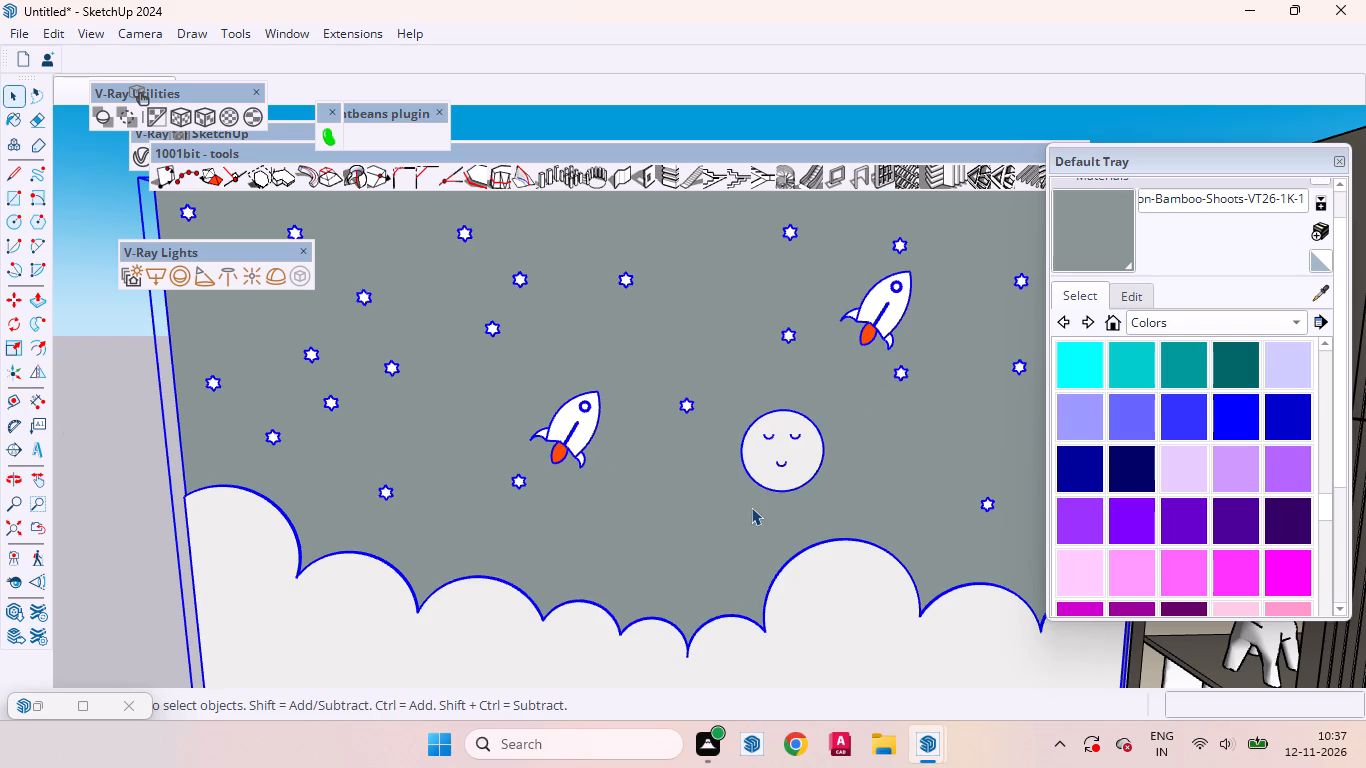
double_click(732, 508)
click(643, 519)
scroll(814, 470, down, 8)
click(14, 96)
scroll(858, 502, down, 4)
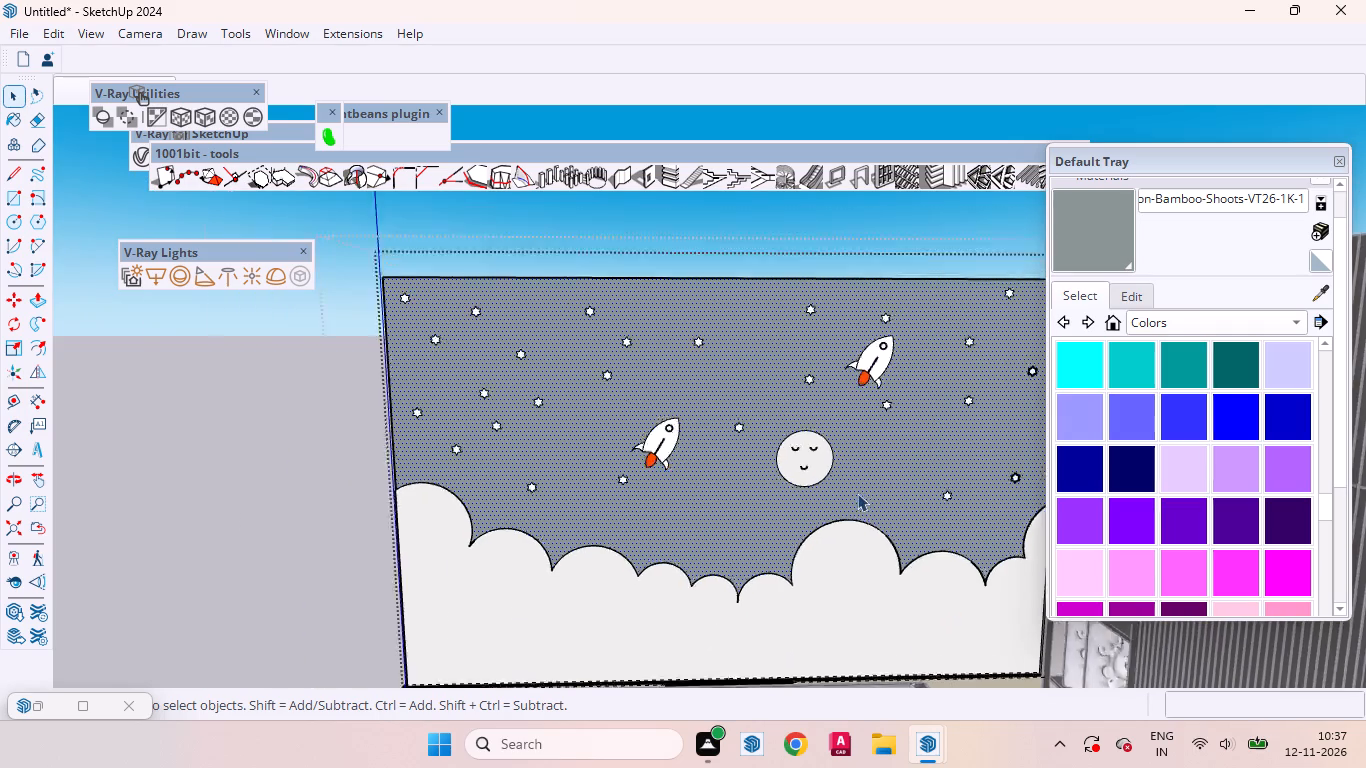
drag(852, 494, 701, 389)
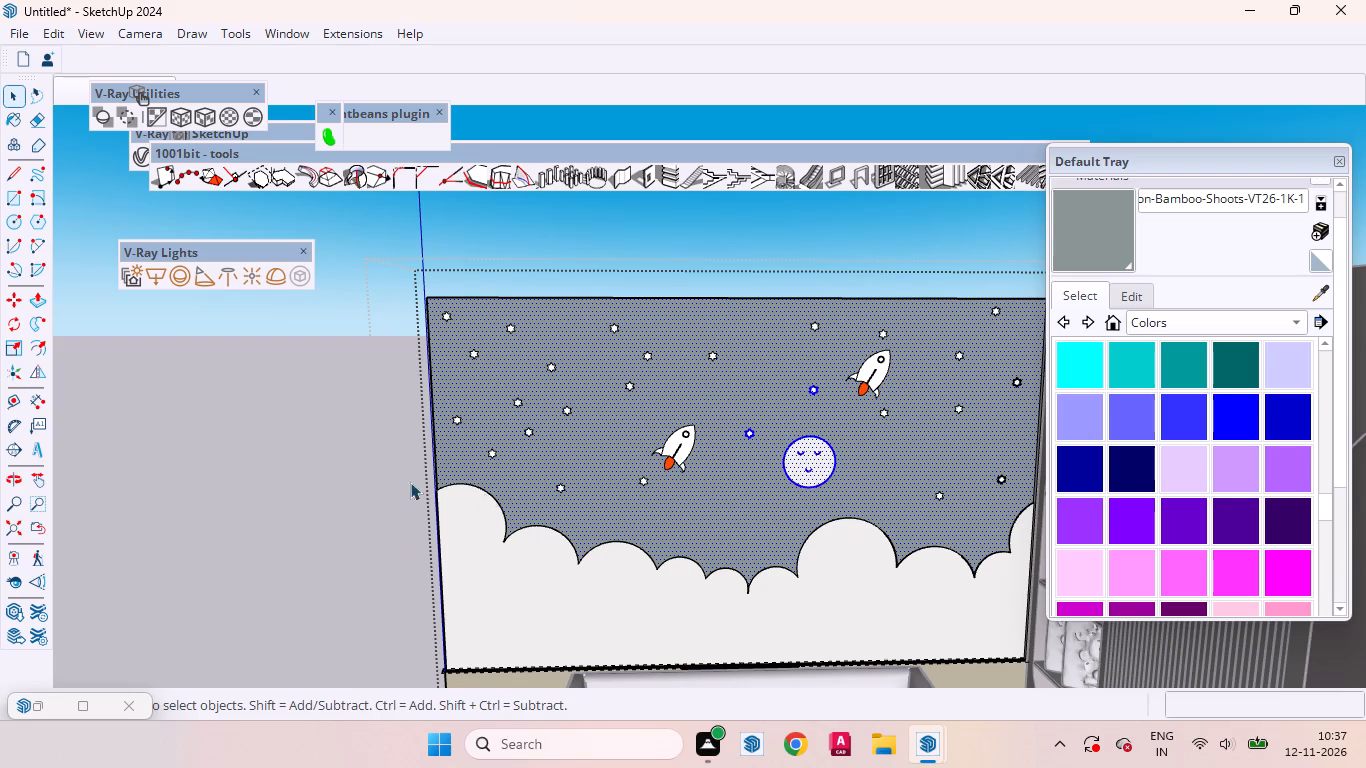
click(391, 479)
drag(933, 438, 807, 302)
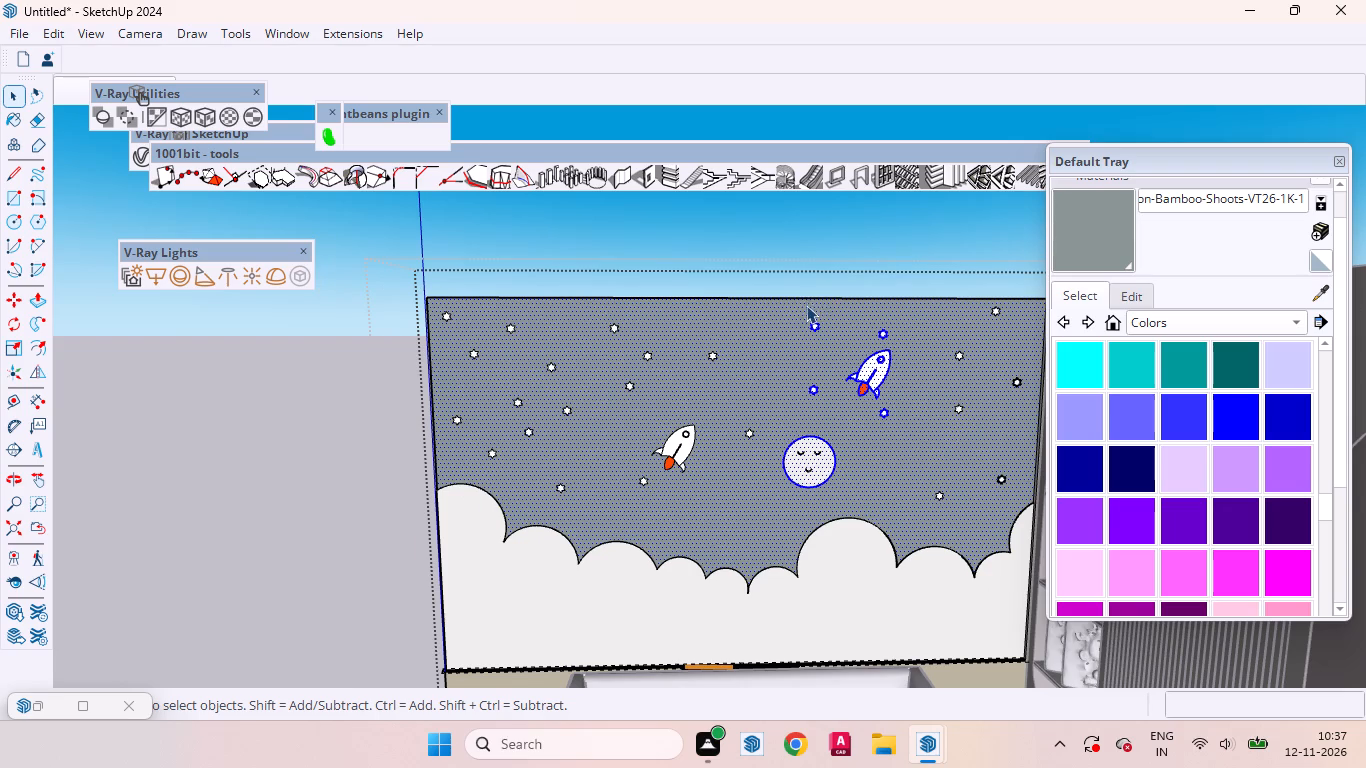
click(796, 252)
drag(1007, 508, 894, 352)
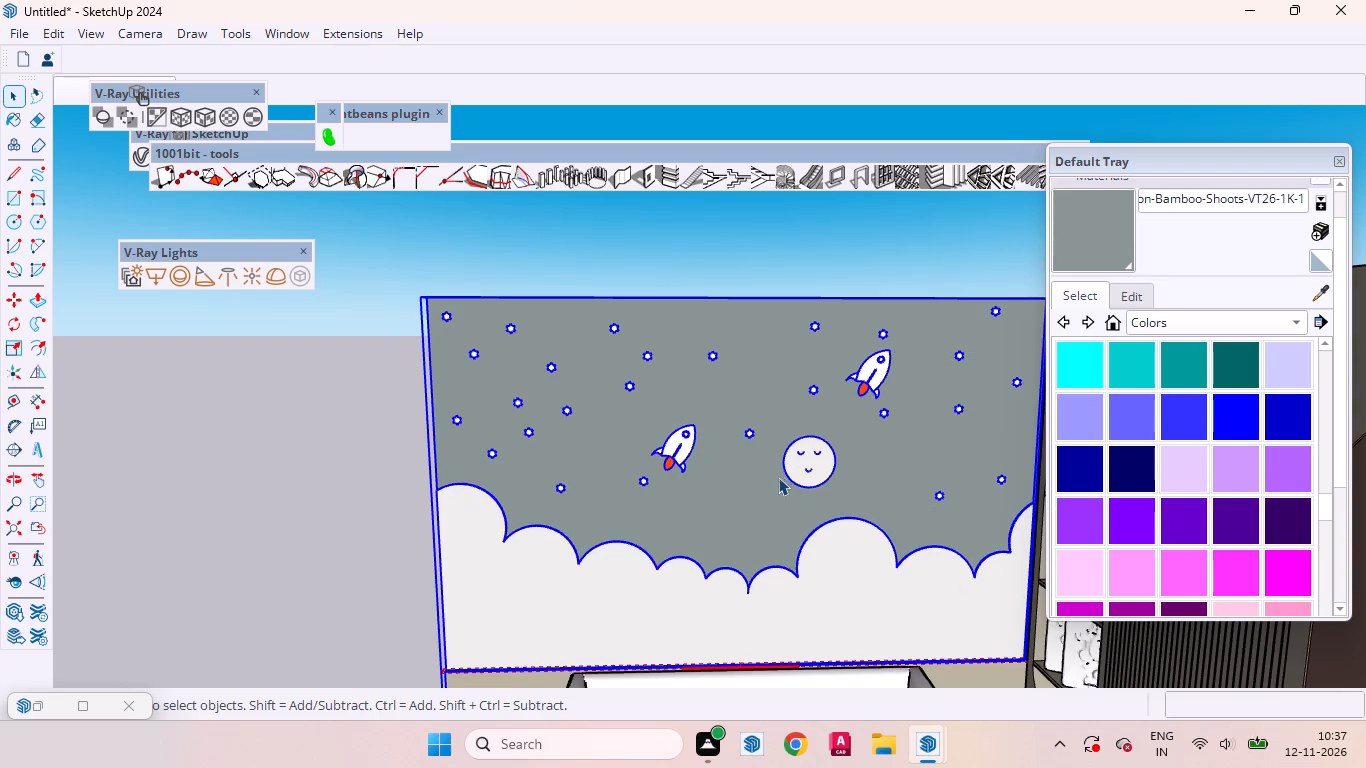
click(696, 260)
Reopen the wall group and try further window selections around the moon, upper rocket and stars, then clear the selection.
triple_click(665, 391)
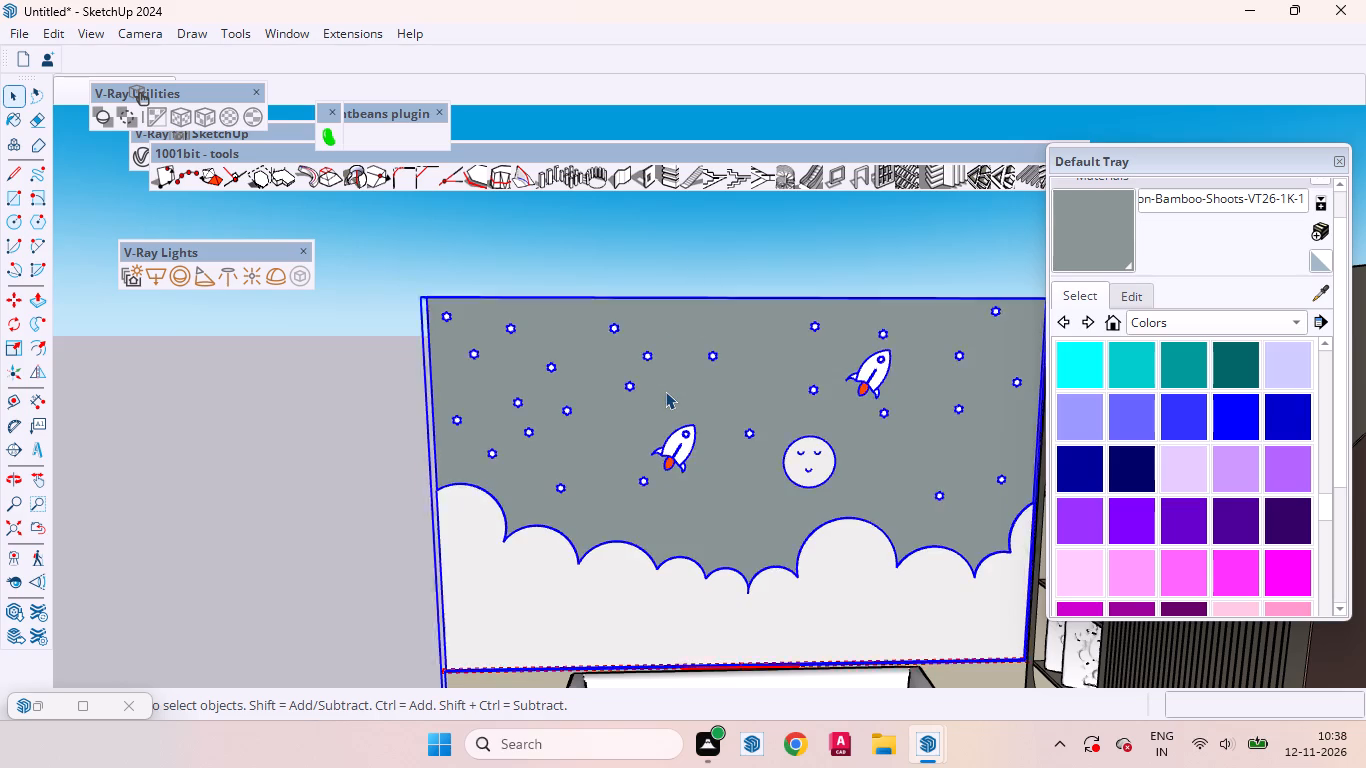
click(766, 473)
drag(858, 496, 708, 376)
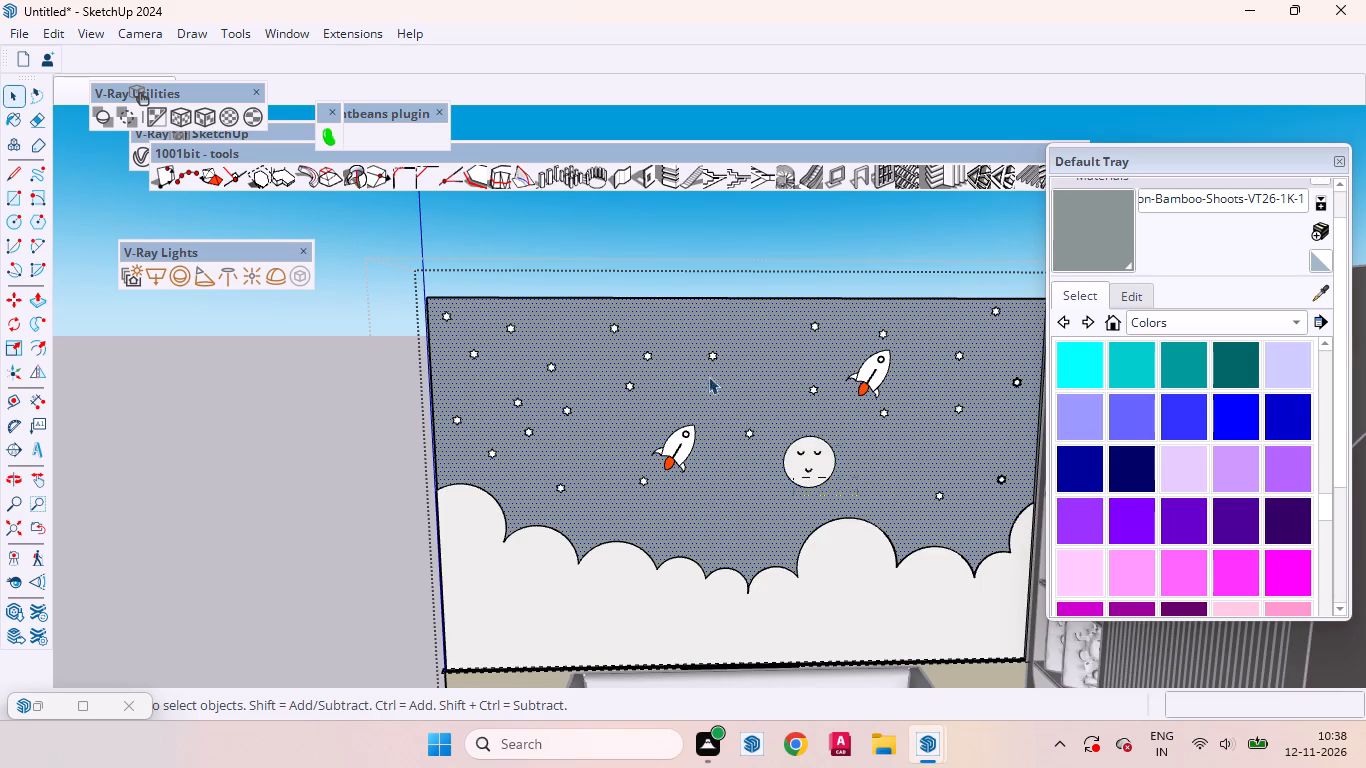
drag(708, 376, 702, 352)
click(750, 230)
drag(966, 518, 789, 316)
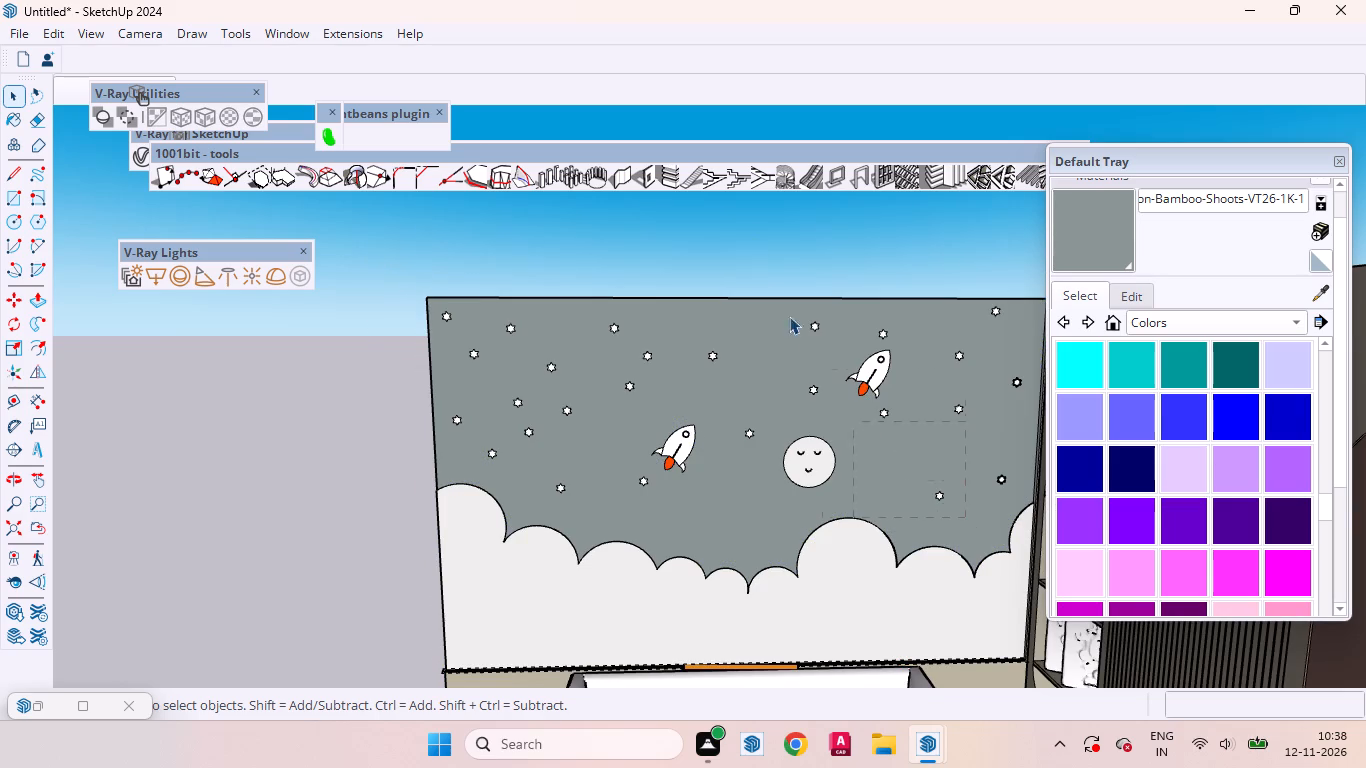
drag(789, 316, 769, 274)
click(783, 245)
click(783, 245)
triple_click(766, 360)
click(821, 254)
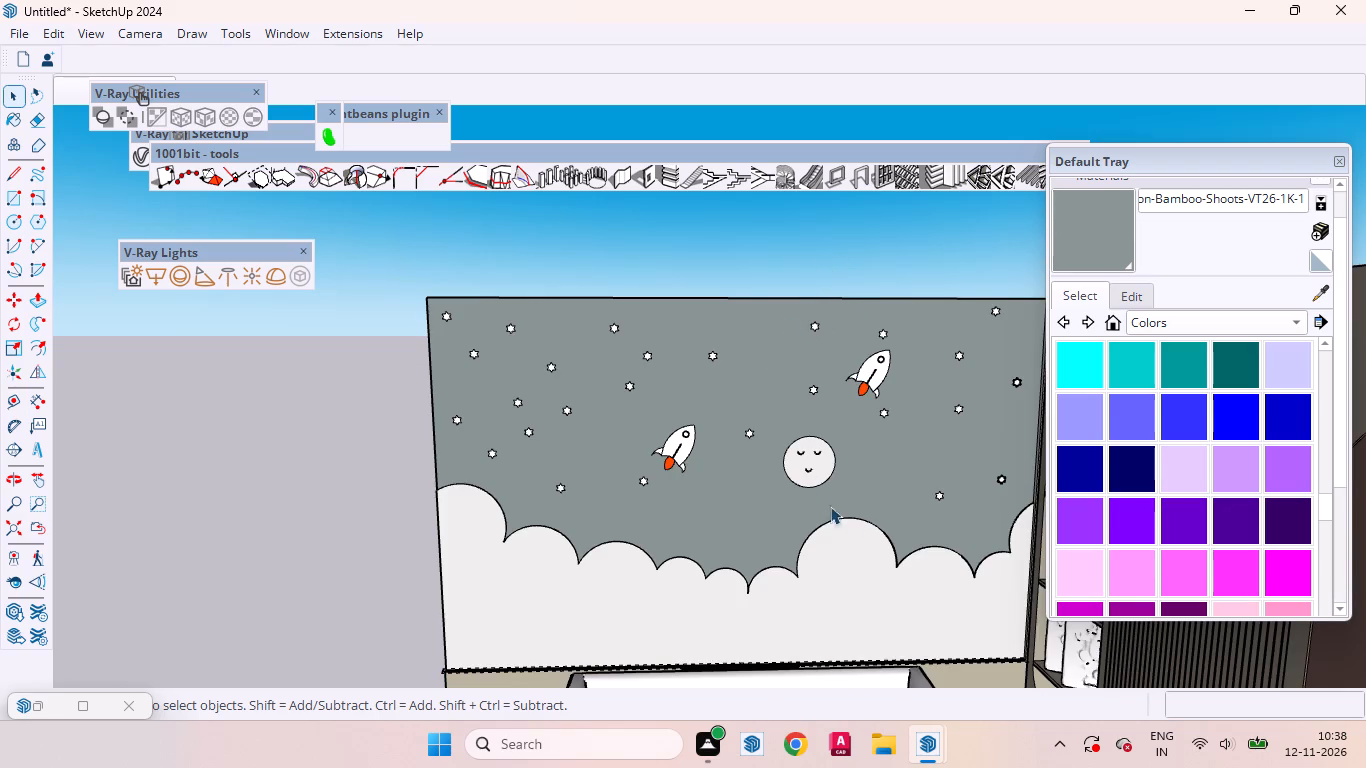
drag(876, 493, 646, 321)
click(691, 247)
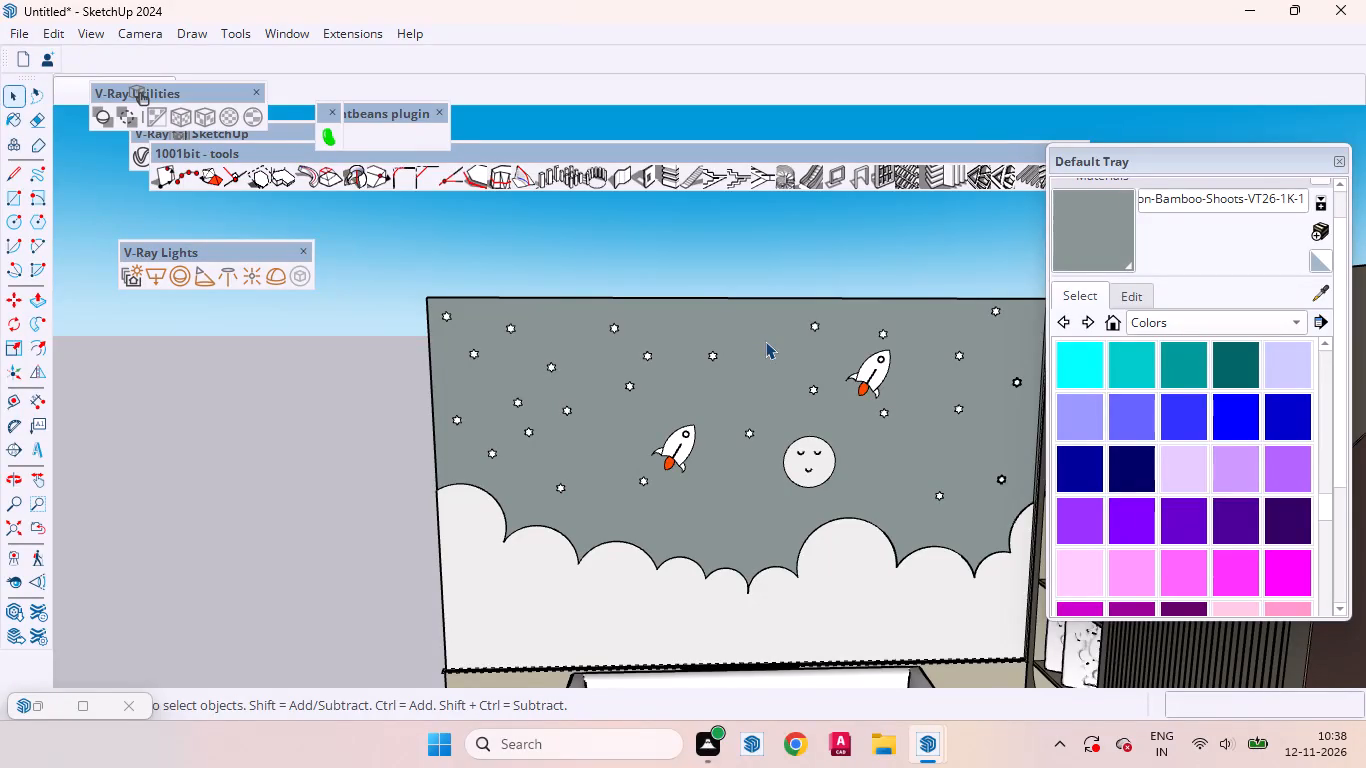
Examine the arched shelf unit and the horizontal joint in the fluted panel beside it up close.
scroll(739, 295, down, 7)
middle_drag(729, 363, 1021, 419)
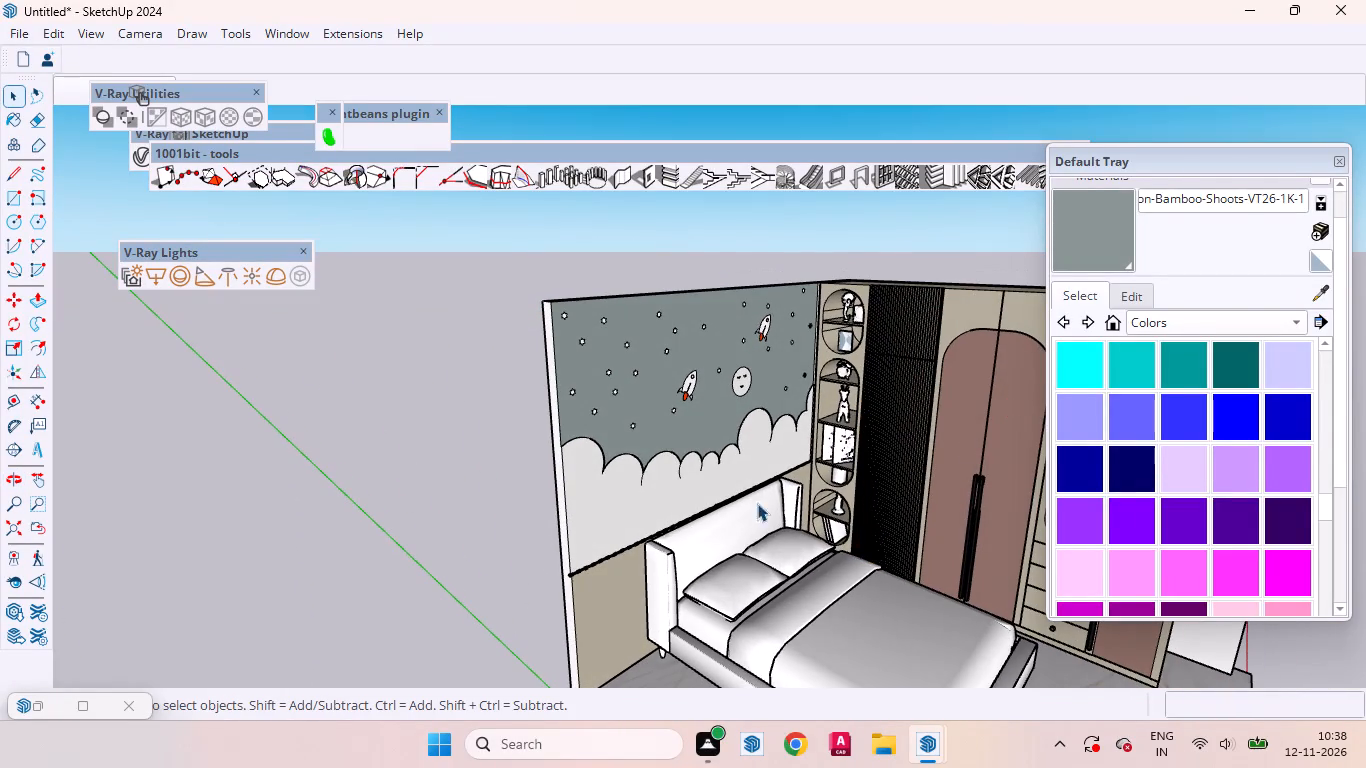
click(392, 537)
scroll(829, 389, up, 17)
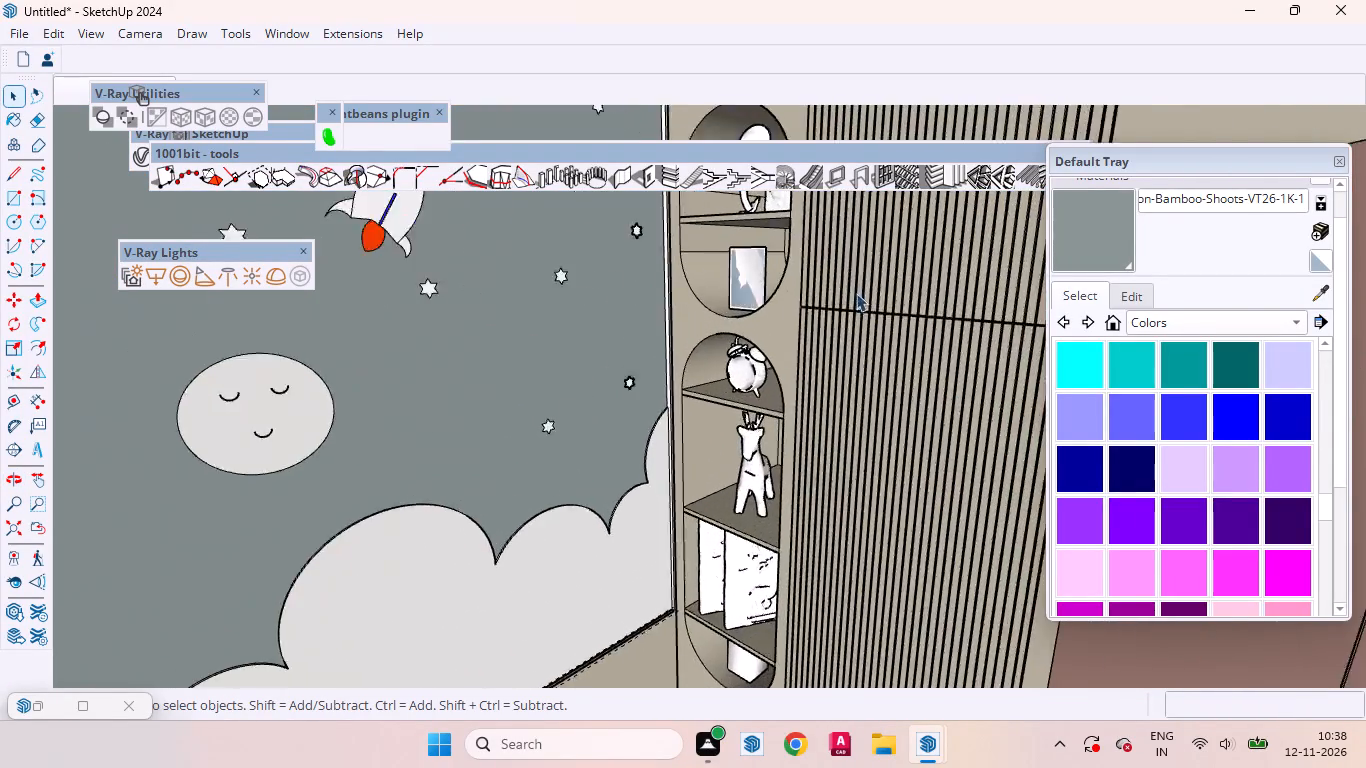
scroll(856, 293, up, 14)
middle_drag(833, 336, 1265, 340)
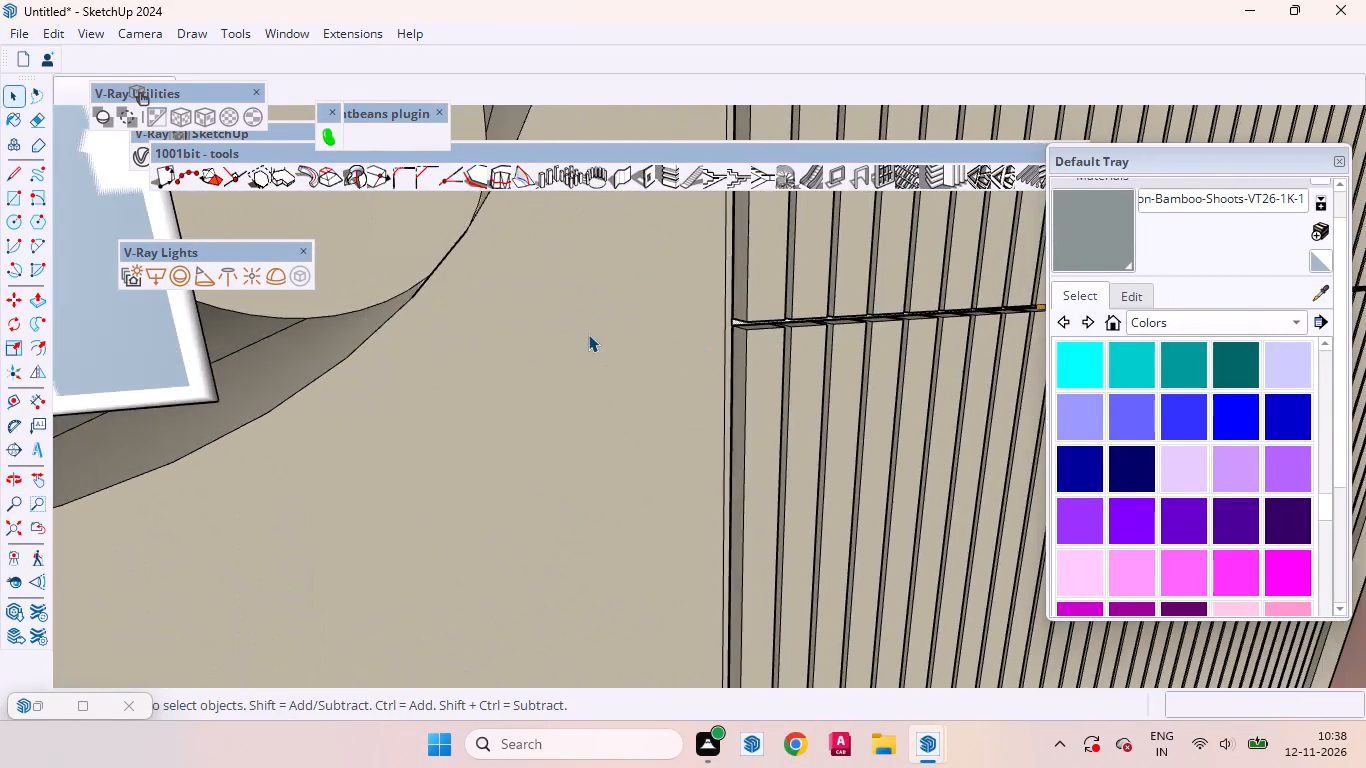
scroll(588, 334, up, 9)
middle_drag(877, 340, 771, 280)
scroll(806, 333, down, 7)
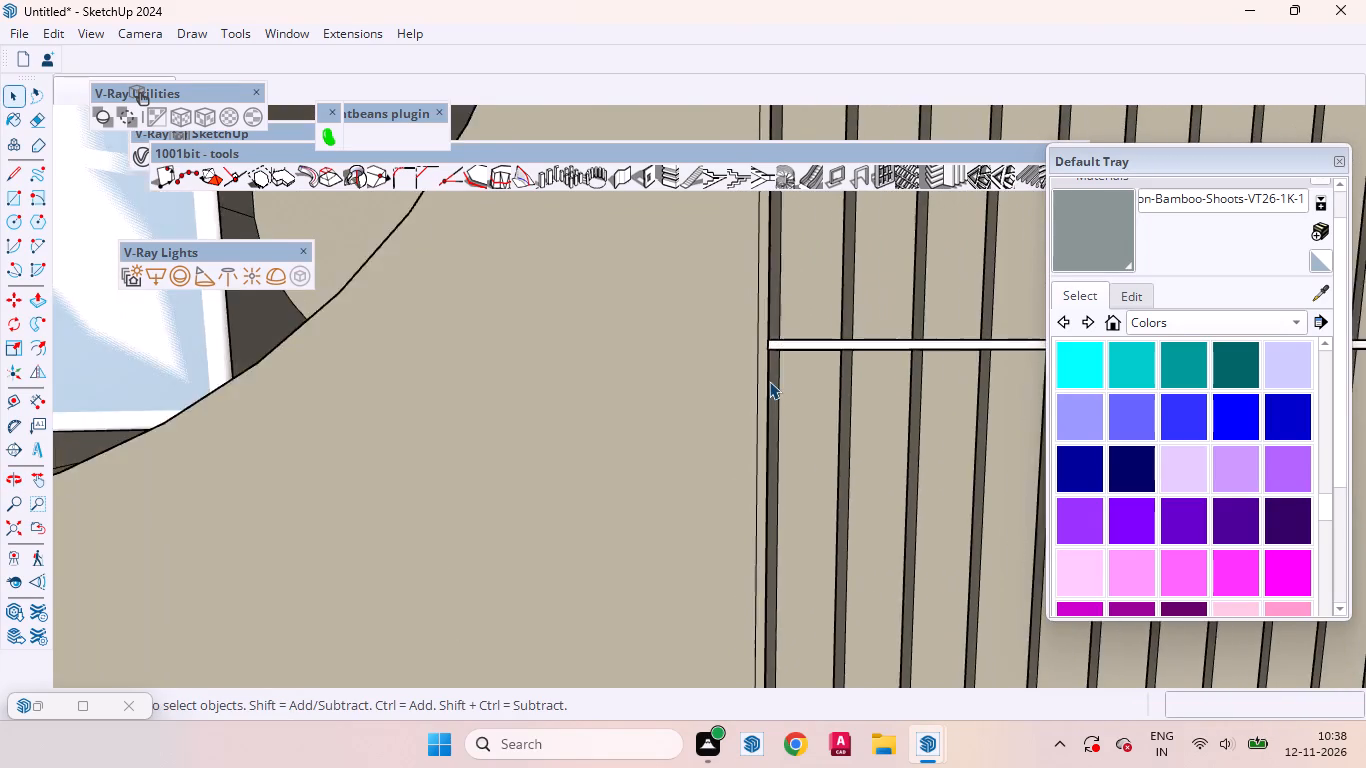
scroll(769, 381, down, 20)
scroll(769, 381, down, 14)
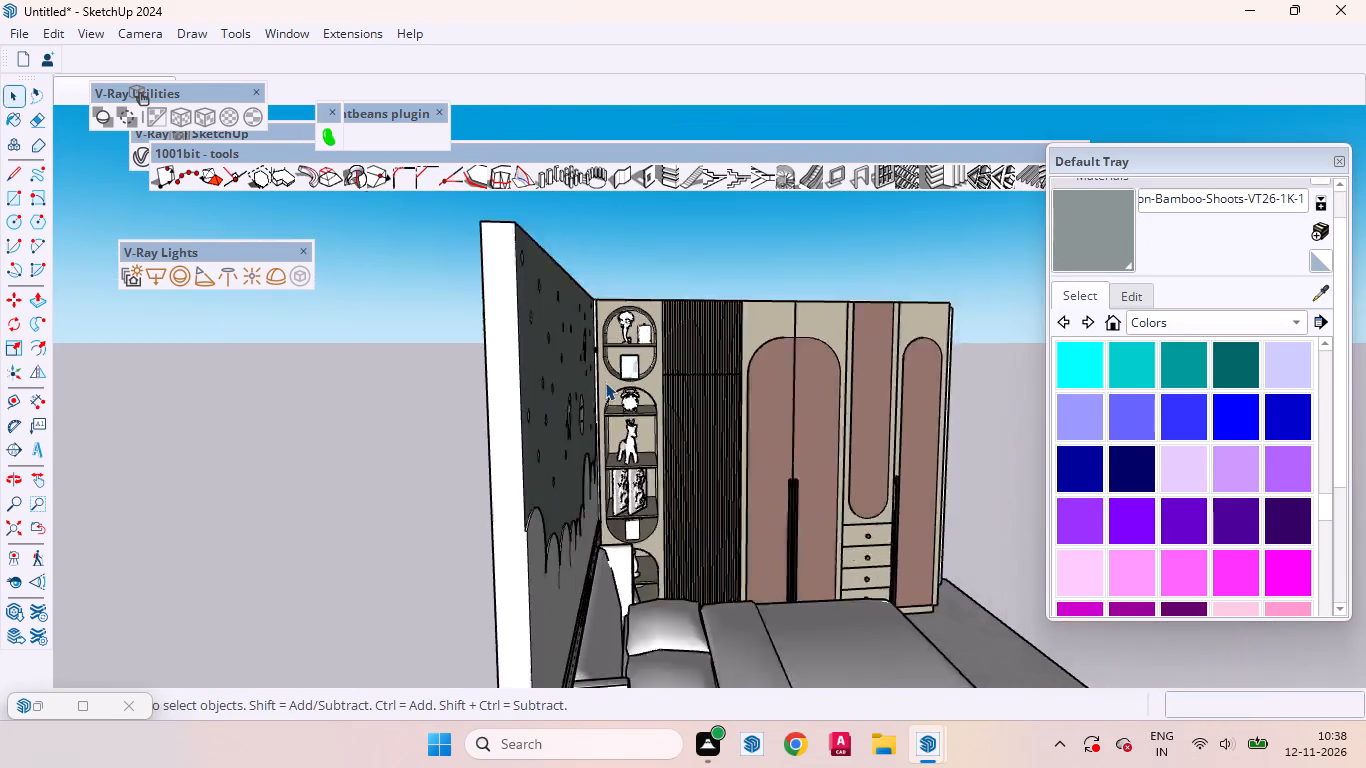
Review the whole bedroom from several angles, covering the decorated wall, shelf unit, wardrobe and bed.
scroll(605, 382, down, 6)
middle_drag(668, 409, 374, 499)
click(932, 581)
scroll(674, 335, up, 3)
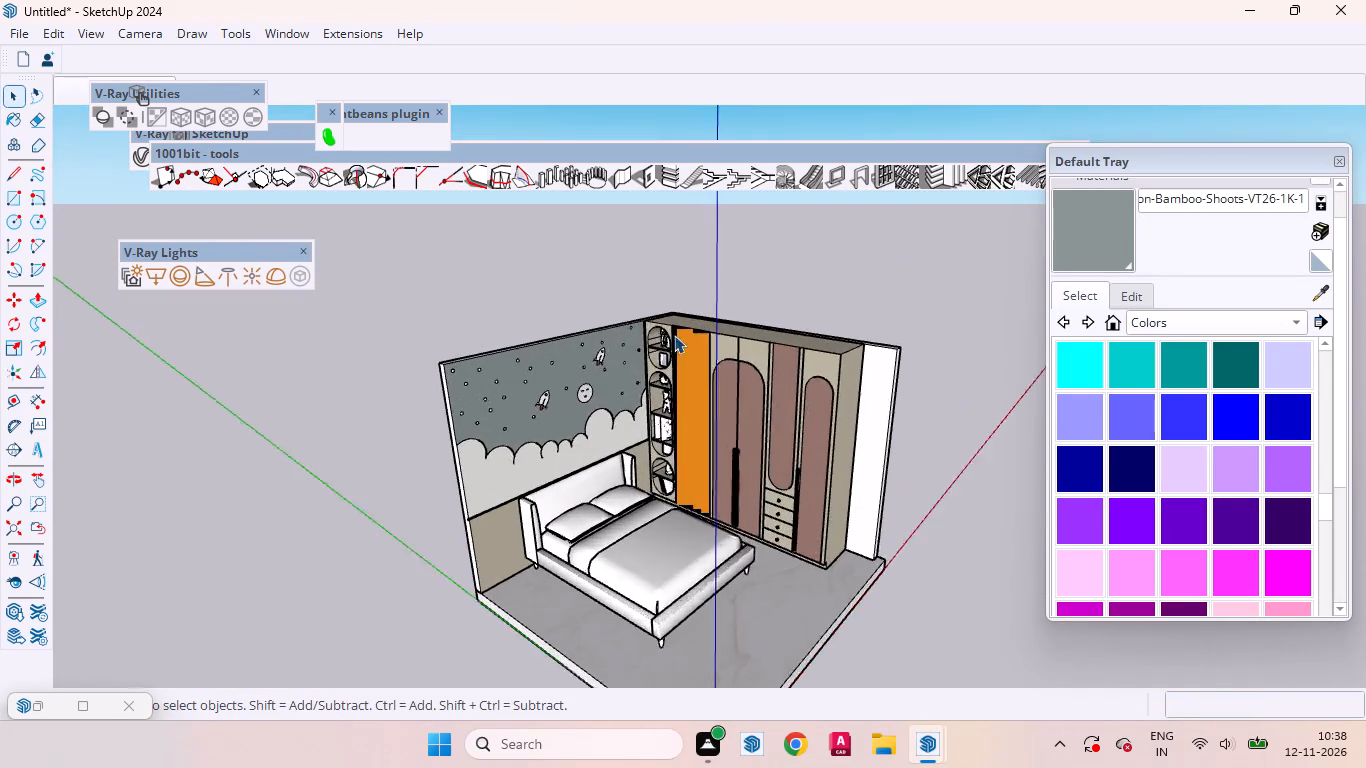
scroll(674, 335, up, 10)
middle_drag(667, 436, 671, 399)
scroll(849, 323, down, 7)
middle_drag(623, 454, 484, 435)
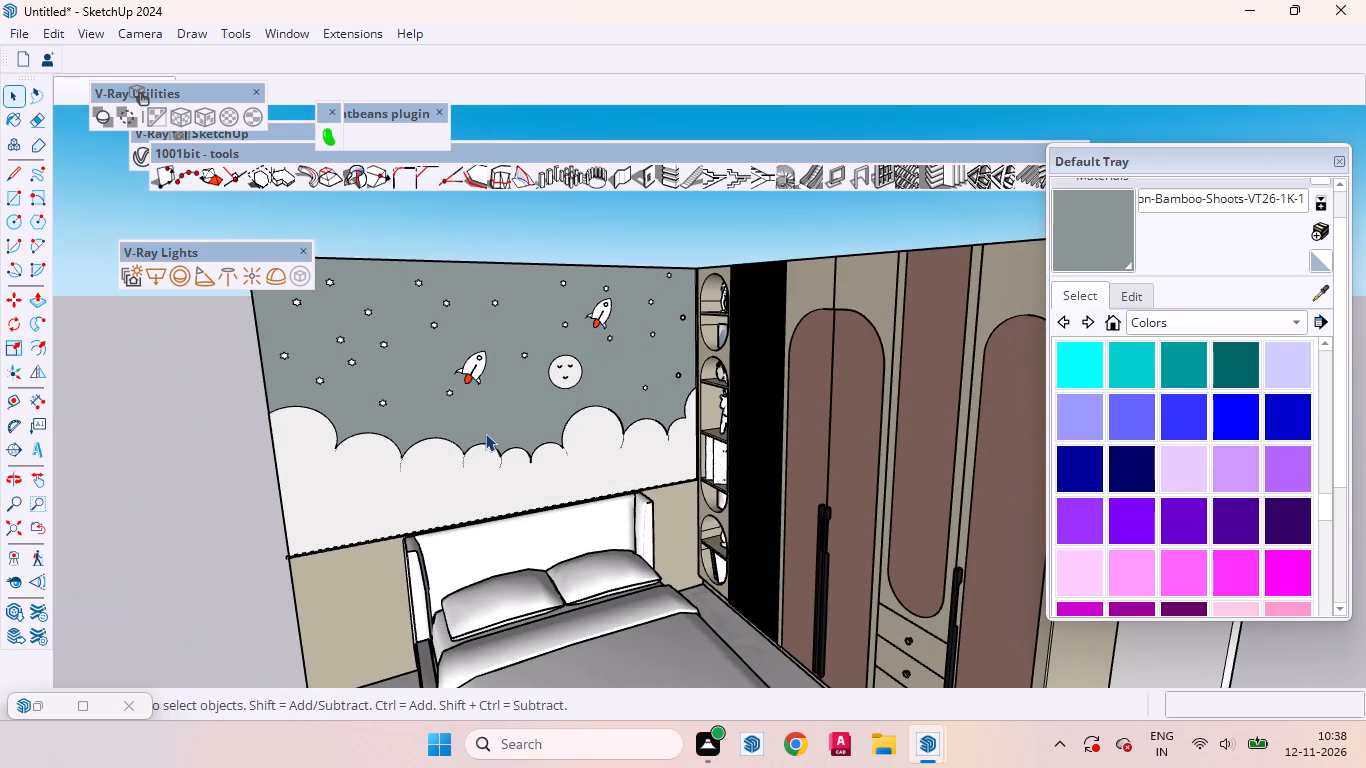
scroll(557, 425, down, 8)
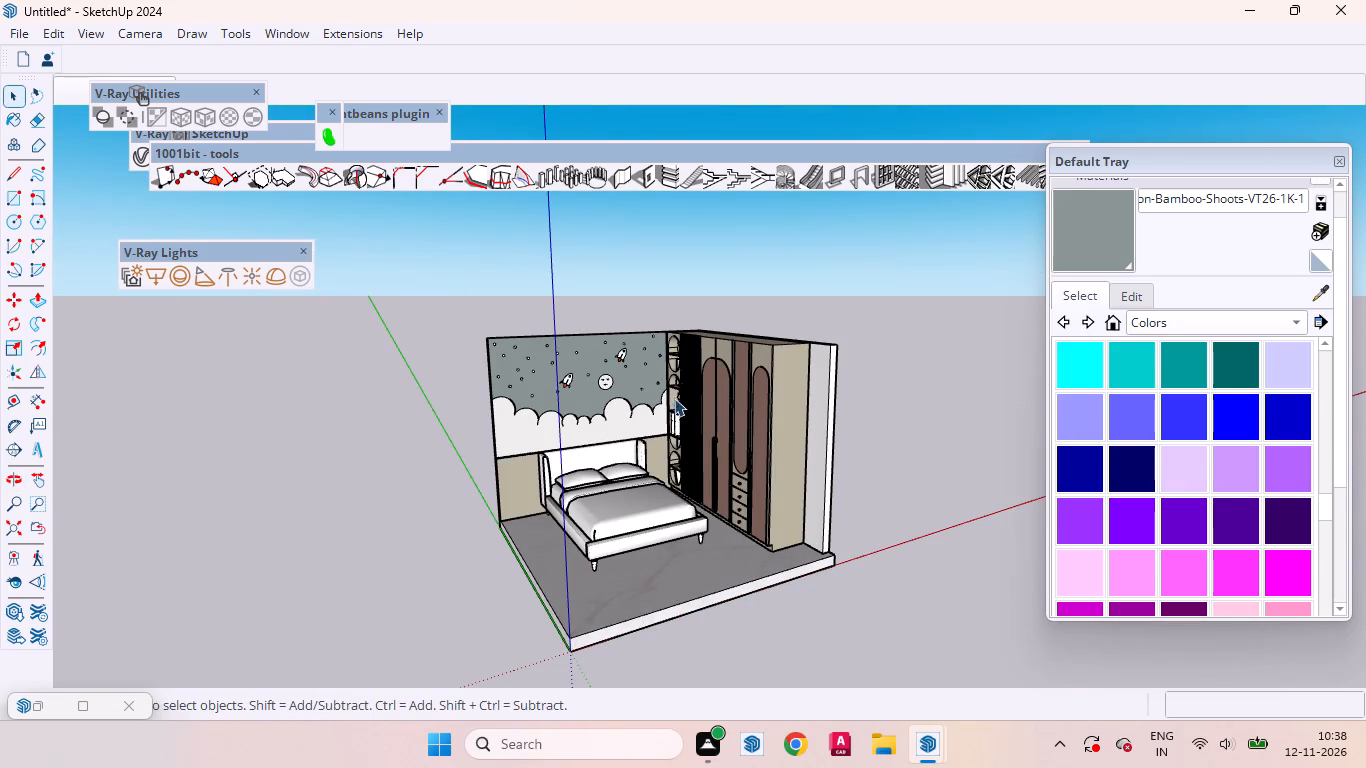
scroll(576, 523, up, 9)
middle_drag(599, 524, 821, 514)
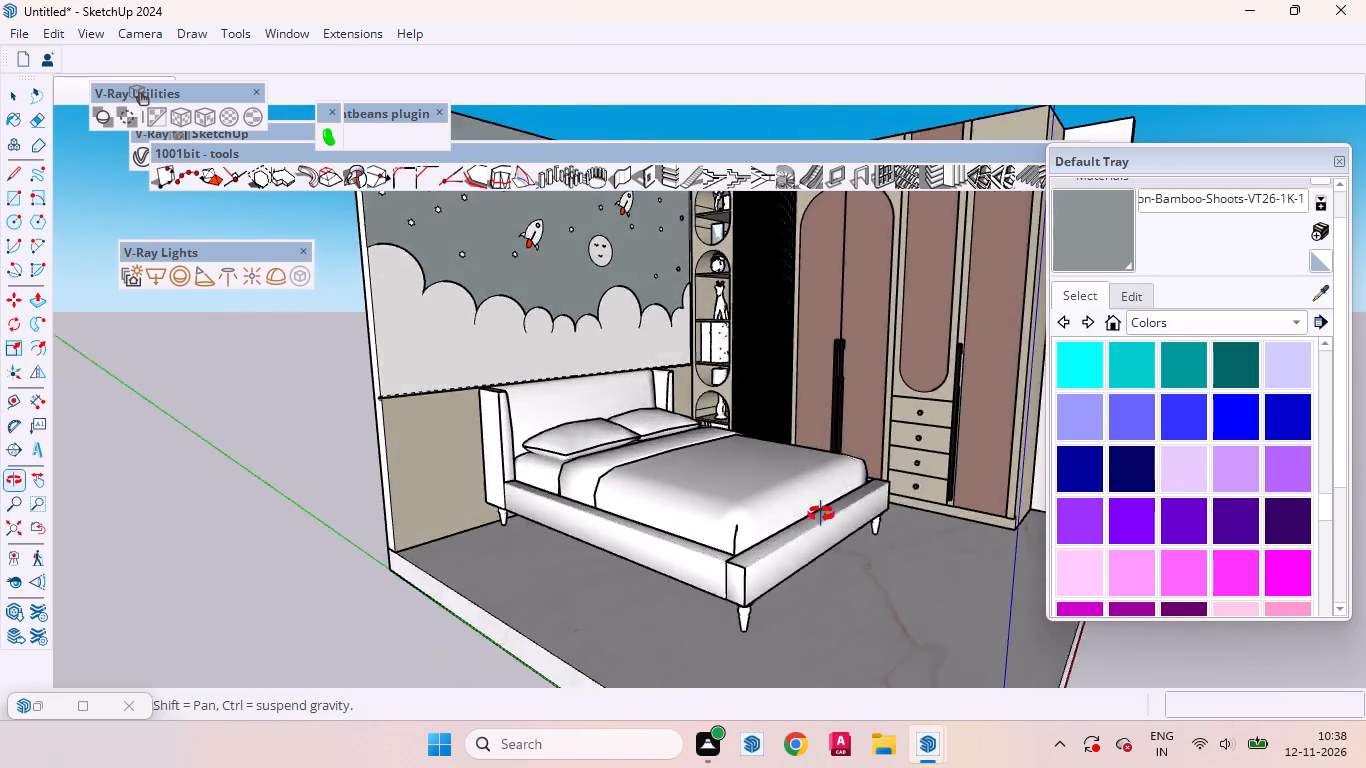
middle_drag(821, 514, 911, 514)
click(379, 539)
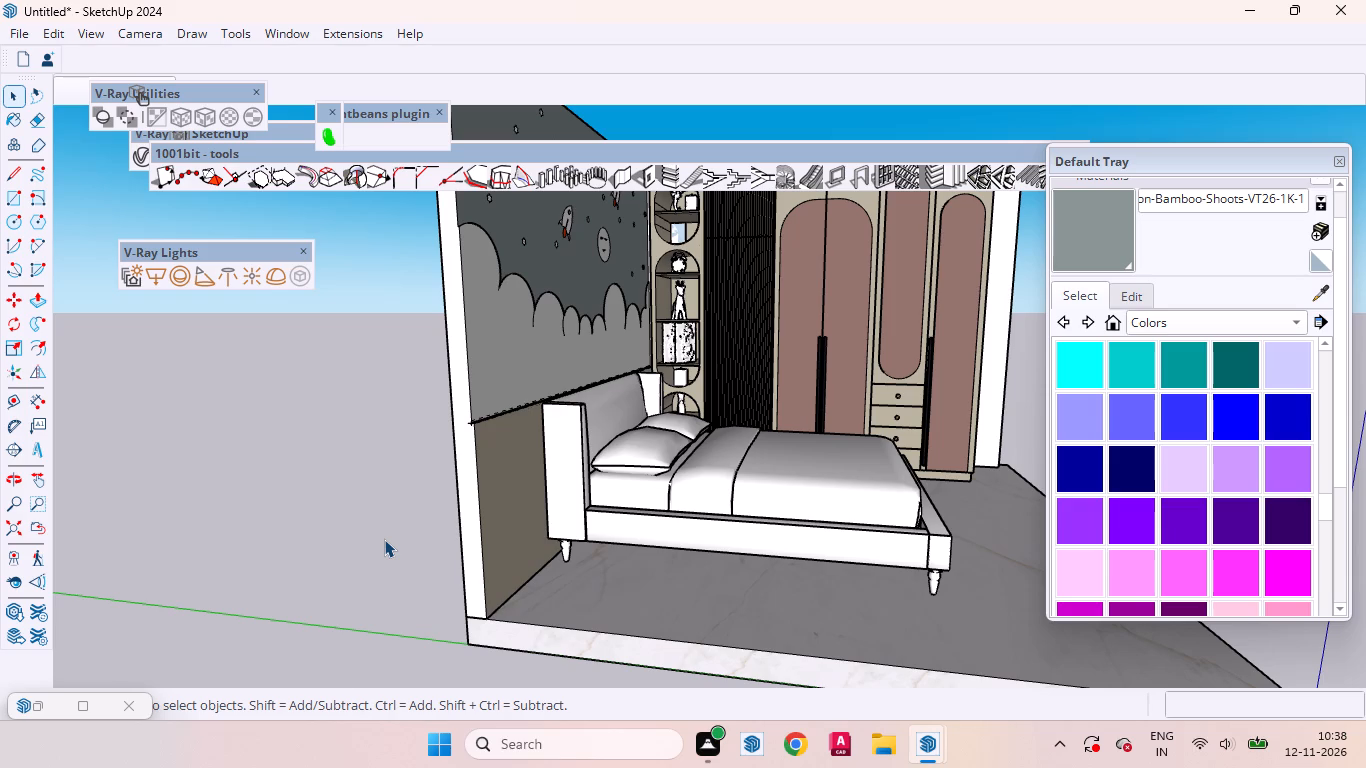
Examine the headboard, the band beneath the clouds, the bedding and the floor beside the wardrobe up close.
scroll(488, 532, up, 4)
scroll(485, 533, down, 5)
middle_drag(553, 476, 435, 674)
scroll(447, 525, up, 9)
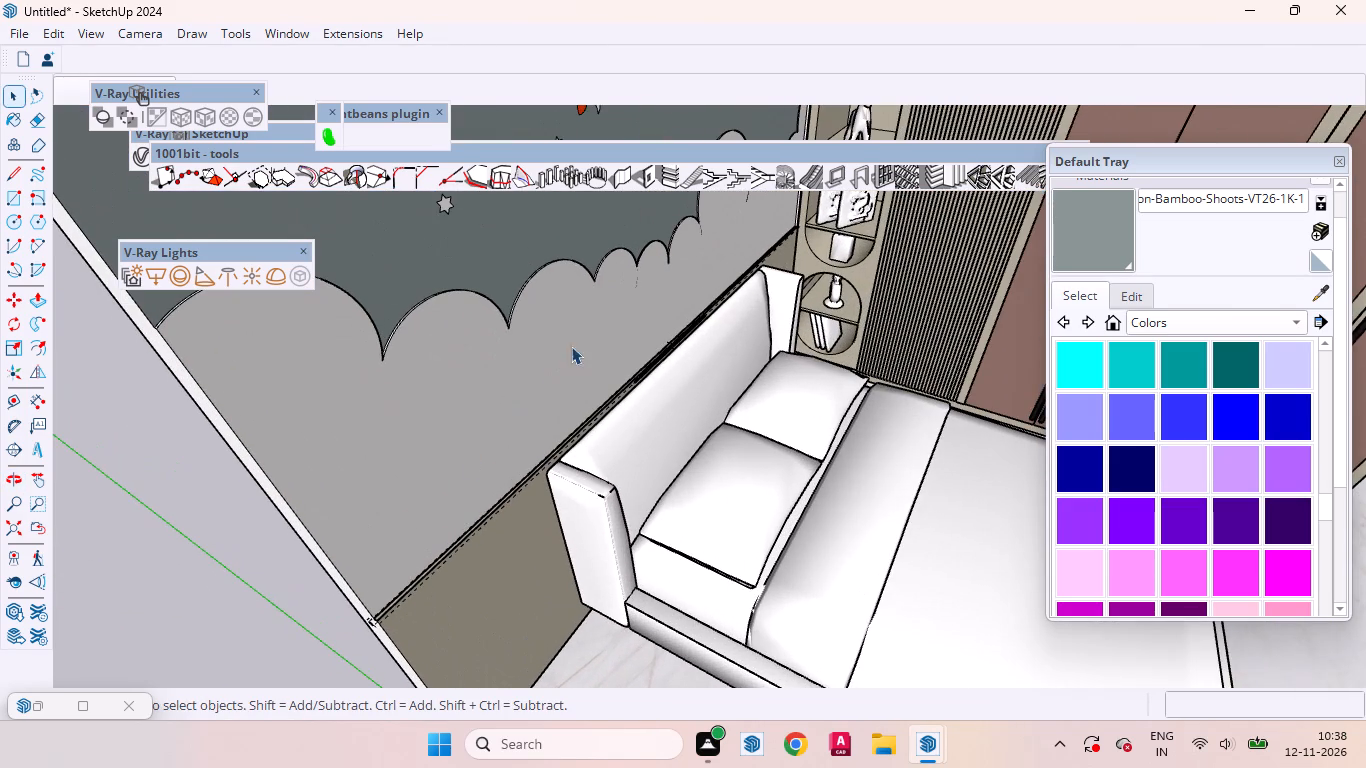
scroll(402, 468, down, 4)
middle_drag(633, 461, 101, 375)
scroll(784, 443, down, 5)
scroll(702, 453, down, 13)
middle_drag(649, 570, 771, 606)
scroll(756, 608, up, 3)
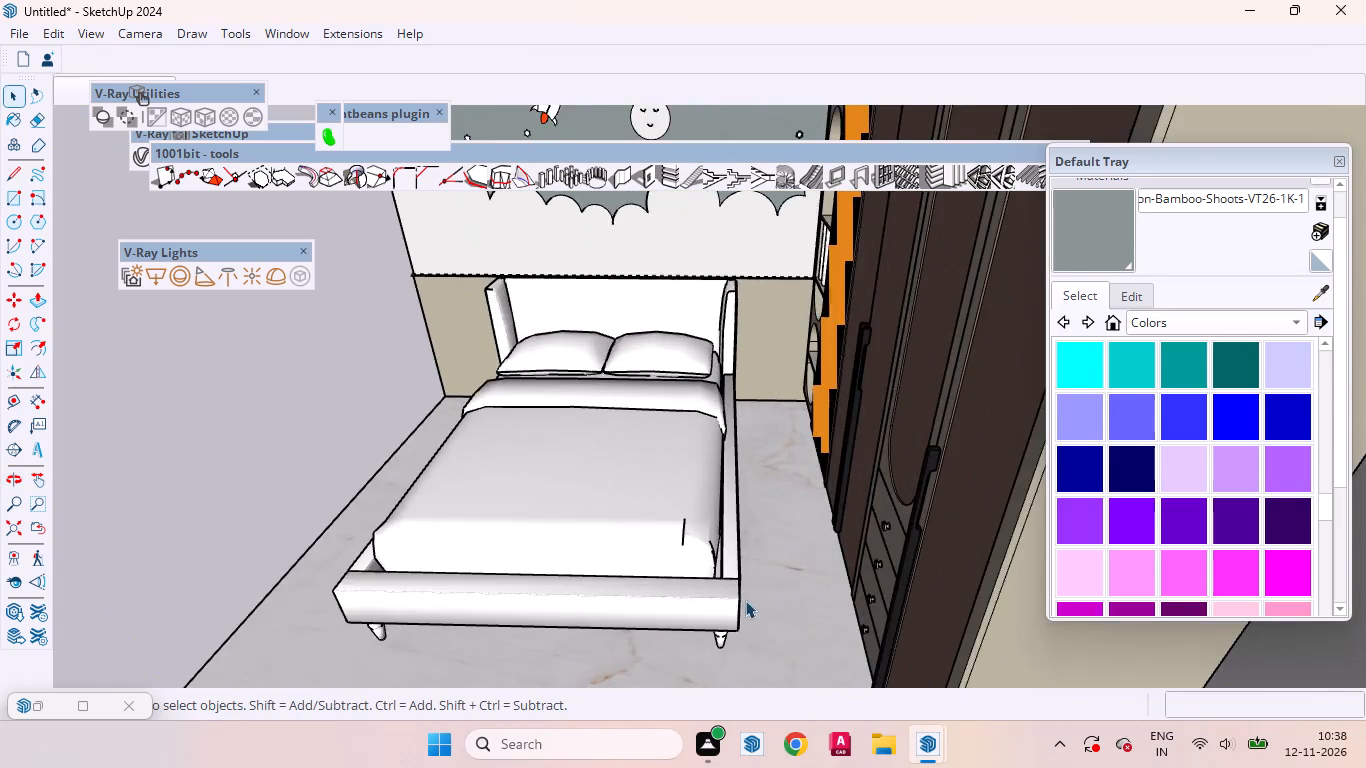
scroll(745, 600, up, 9)
middle_drag(674, 518, 827, 577)
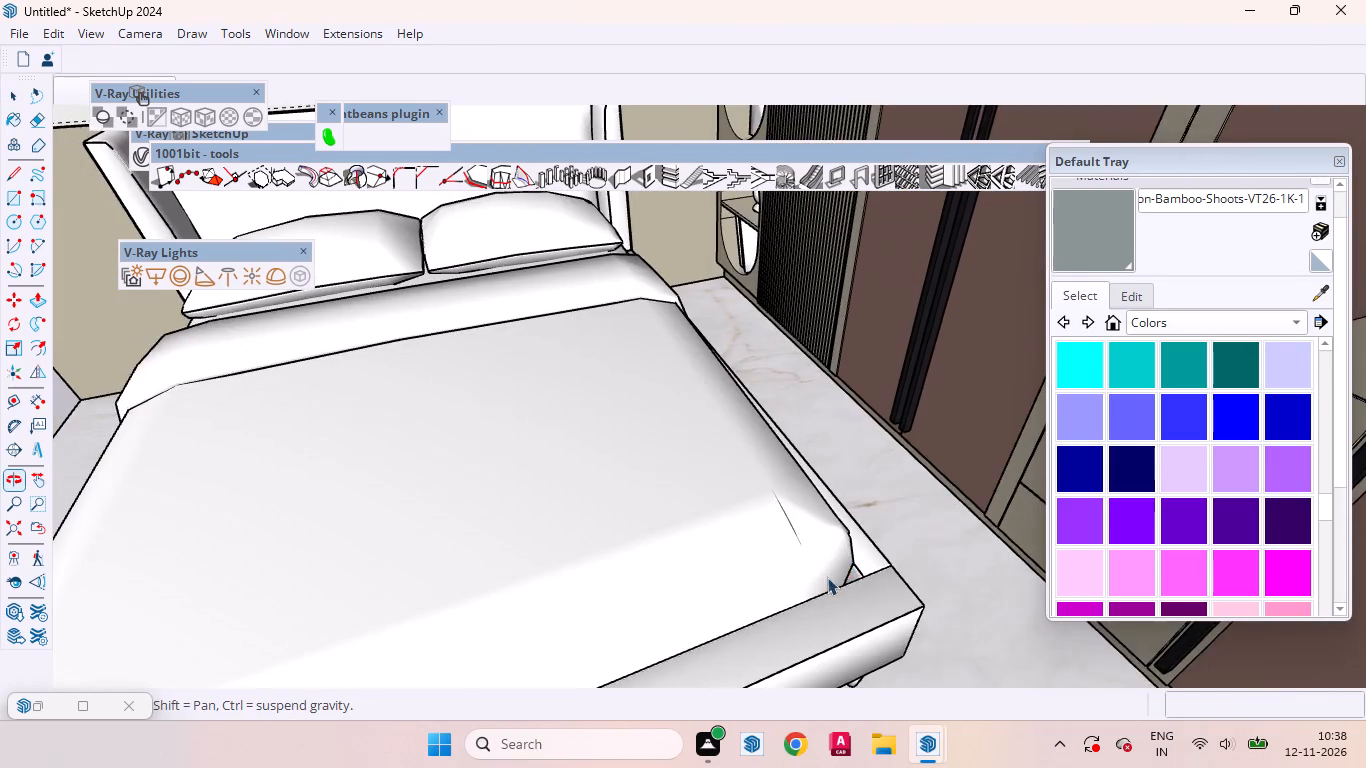
middle_drag(827, 577, 833, 574)
scroll(757, 564, down, 20)
scroll(757, 564, down, 1)
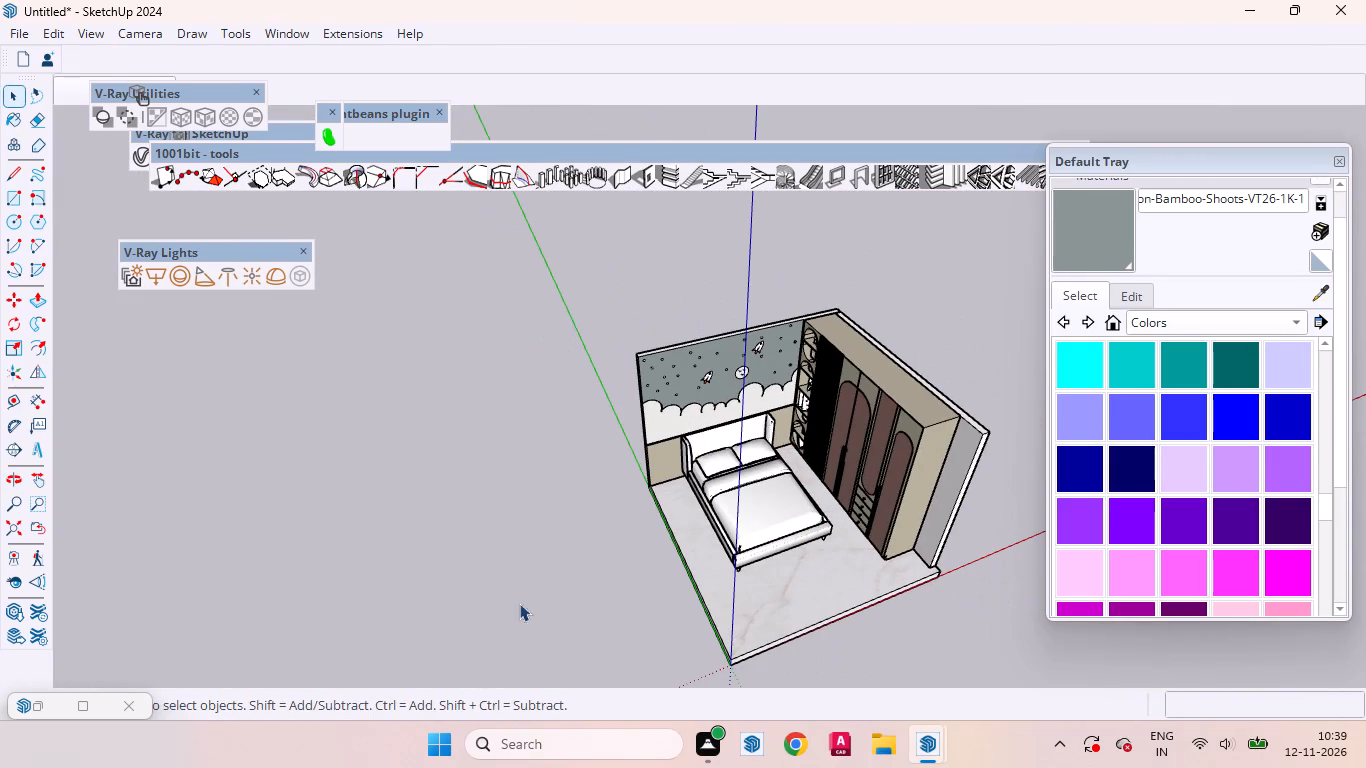
Check the cloud, sky and lower beige faces by selecting each inside the wall group, then close the group.
click(571, 542)
scroll(708, 434, up, 17)
middle_drag(594, 486, 623, 455)
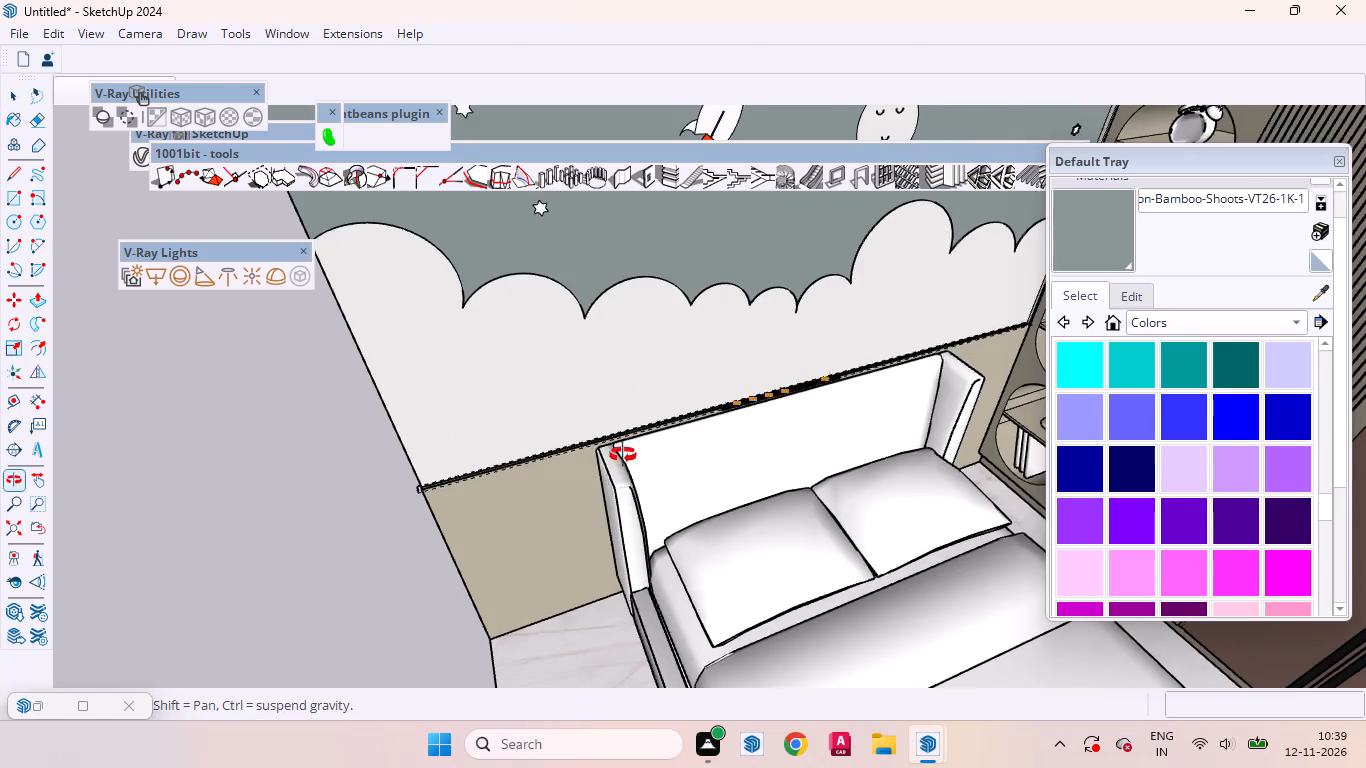
middle_drag(623, 455, 696, 343)
click(626, 317)
triple_click(625, 317)
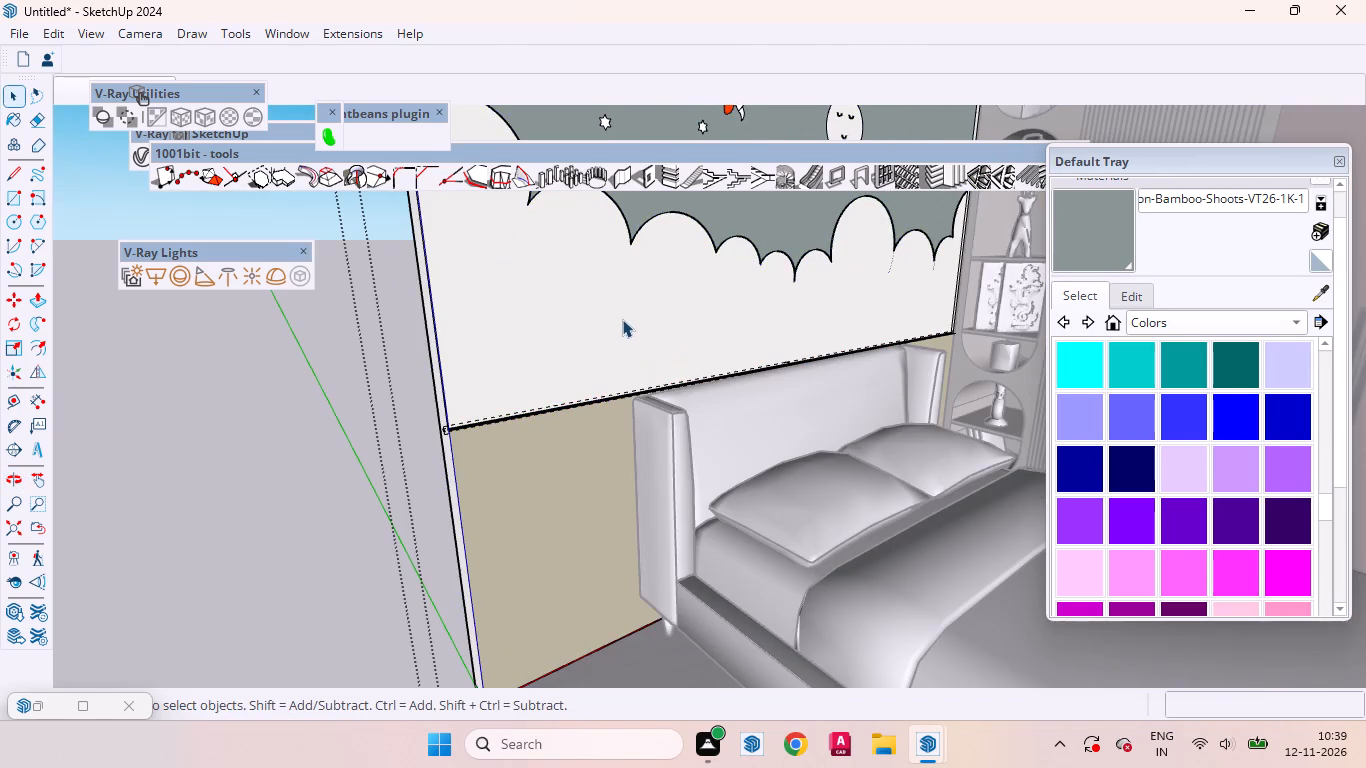
click(598, 323)
click(578, 461)
click(575, 318)
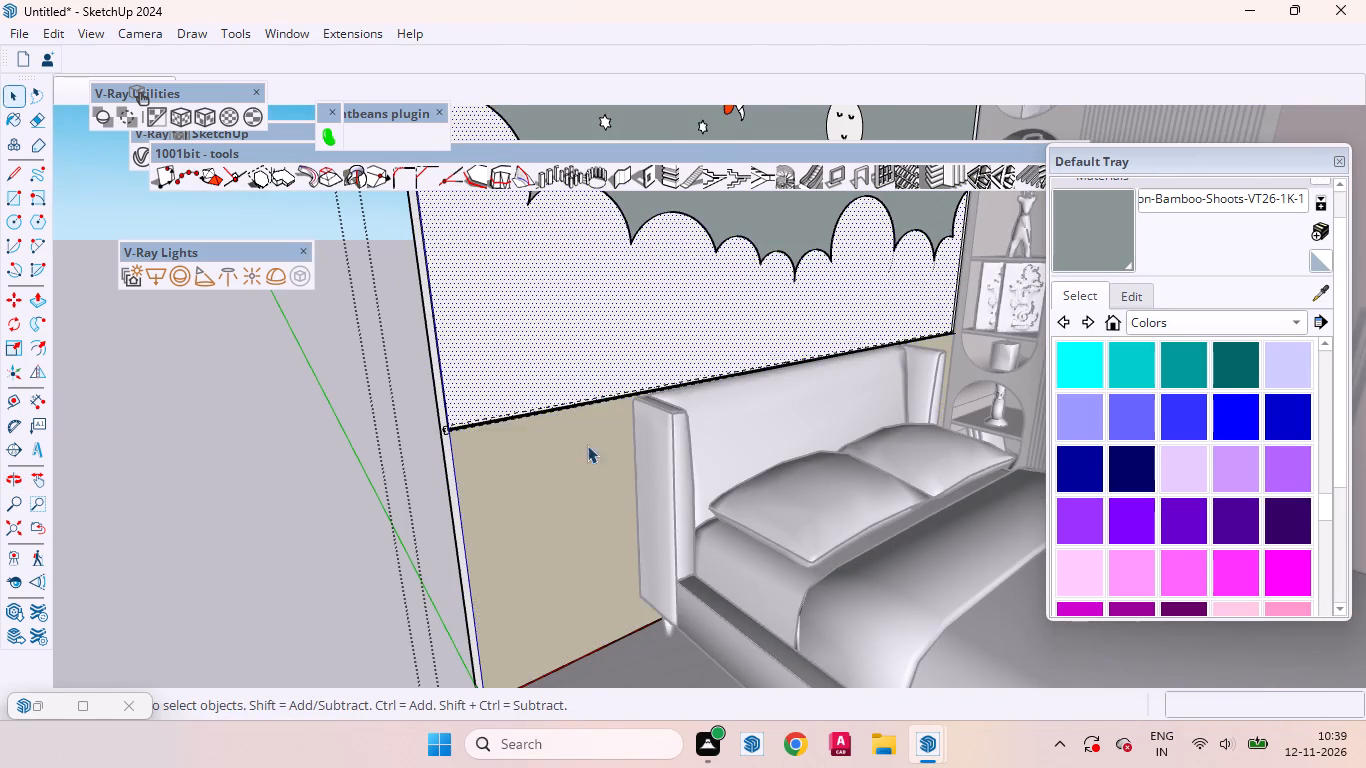
scroll(583, 513, down, 4)
click(642, 289)
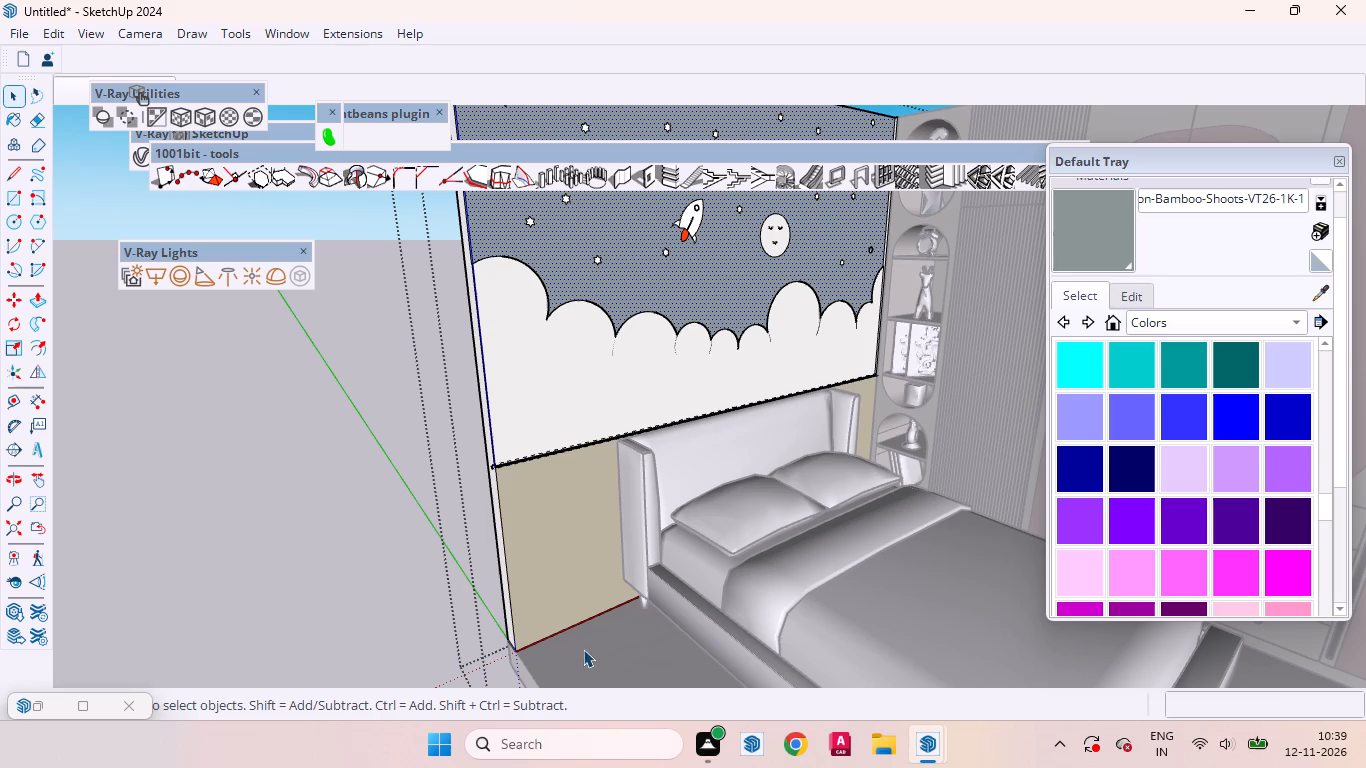
click(531, 433)
click(648, 307)
click(572, 503)
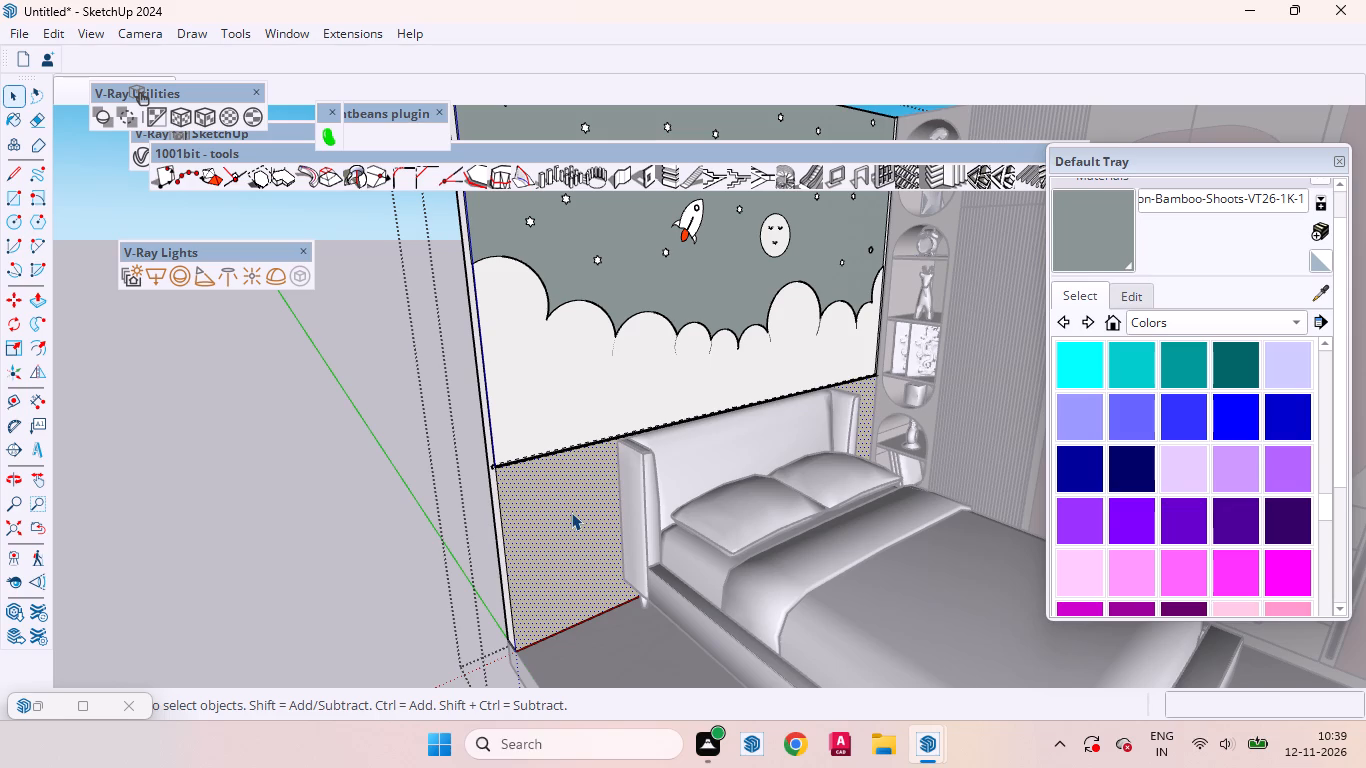
click(444, 529)
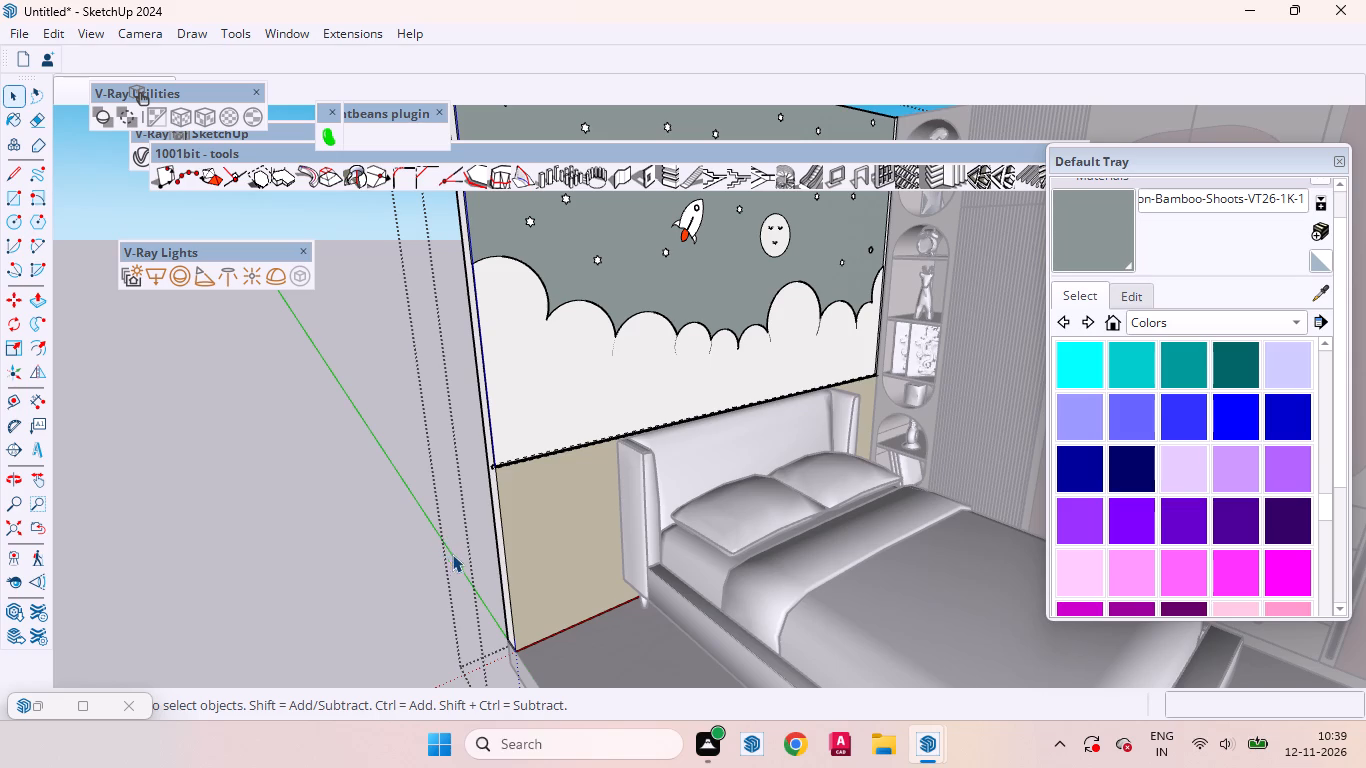
scroll(507, 529, down, 12)
click(355, 545)
Examine the decorated wall, arched shelf unit and wardrobe from several angles and distances.
scroll(555, 469, up, 2)
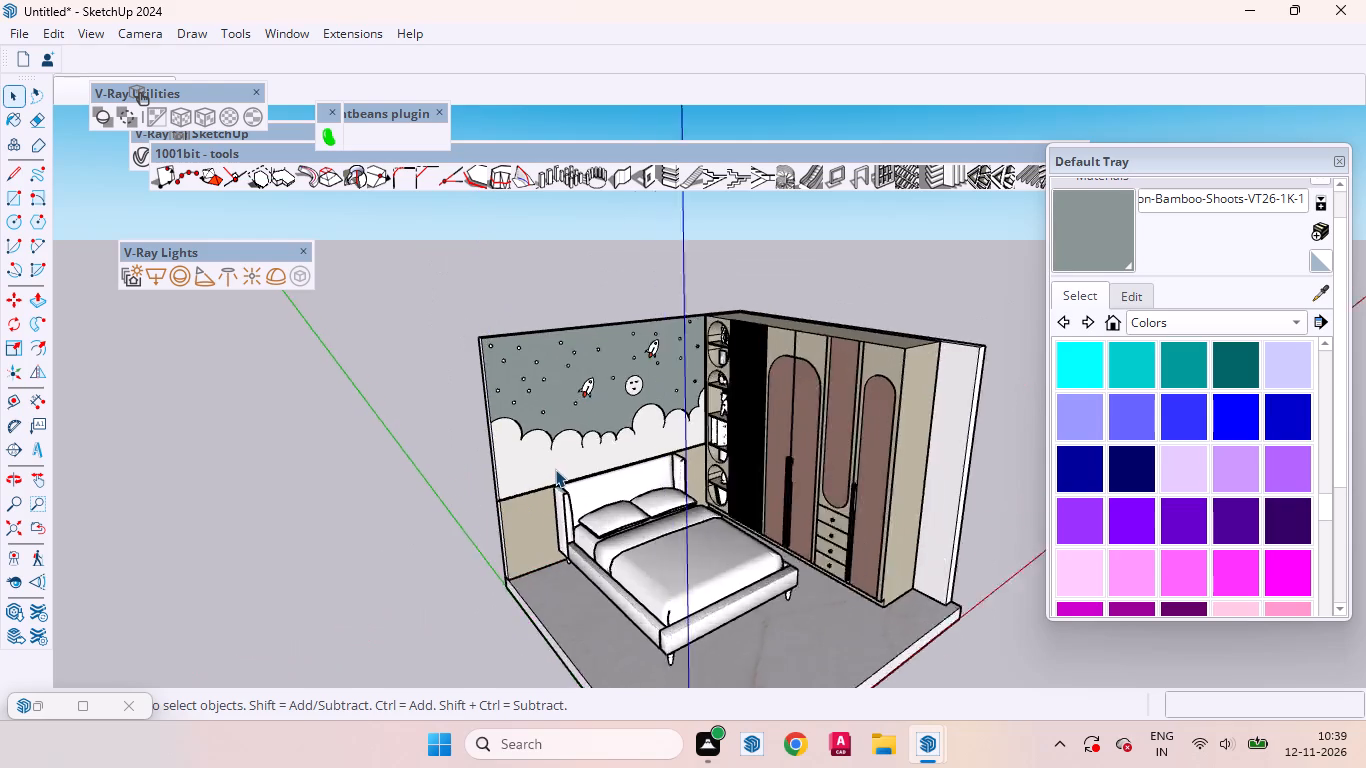
scroll(555, 469, up, 5)
scroll(848, 377, up, 7)
middle_drag(830, 376, 1115, 399)
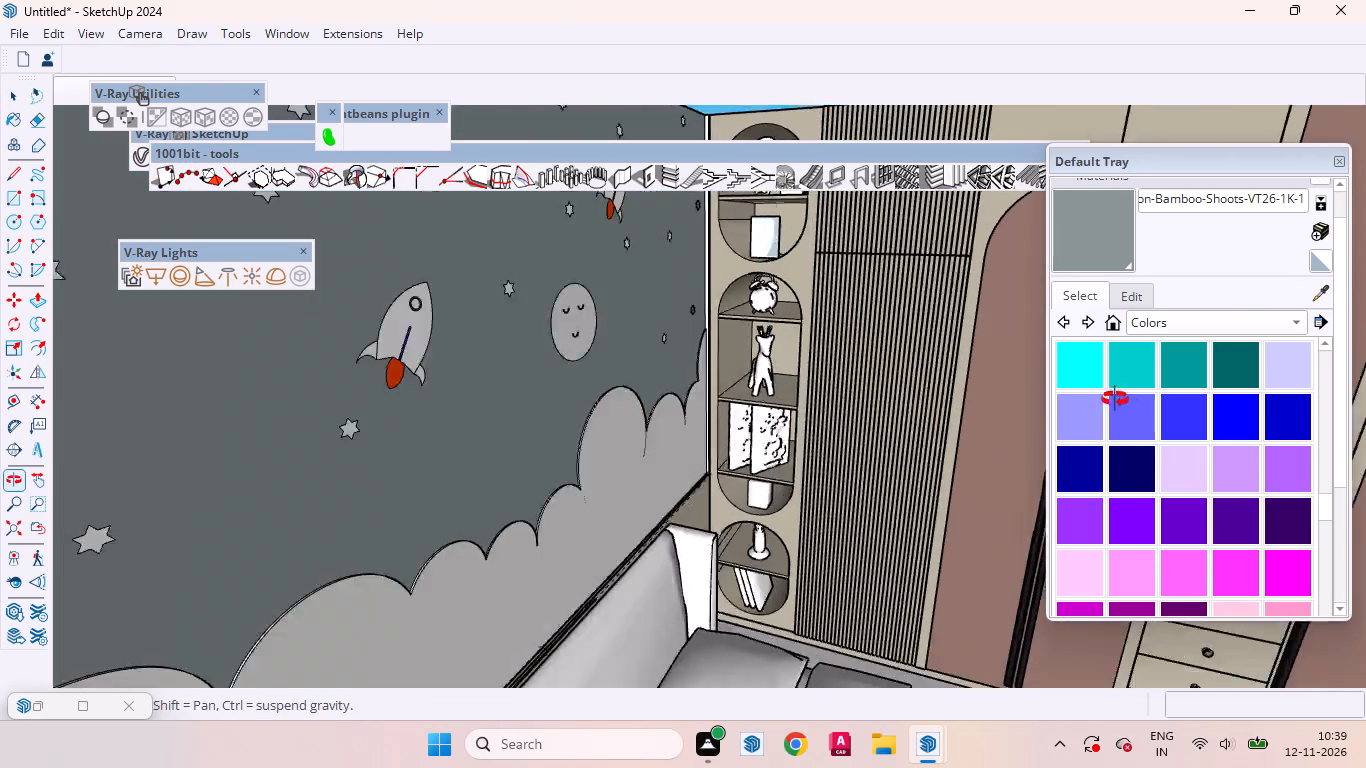
middle_drag(1115, 399, 1128, 420)
scroll(652, 242, up, 8)
middle_drag(817, 307, 658, 343)
scroll(658, 343, down, 14)
scroll(441, 462, up, 3)
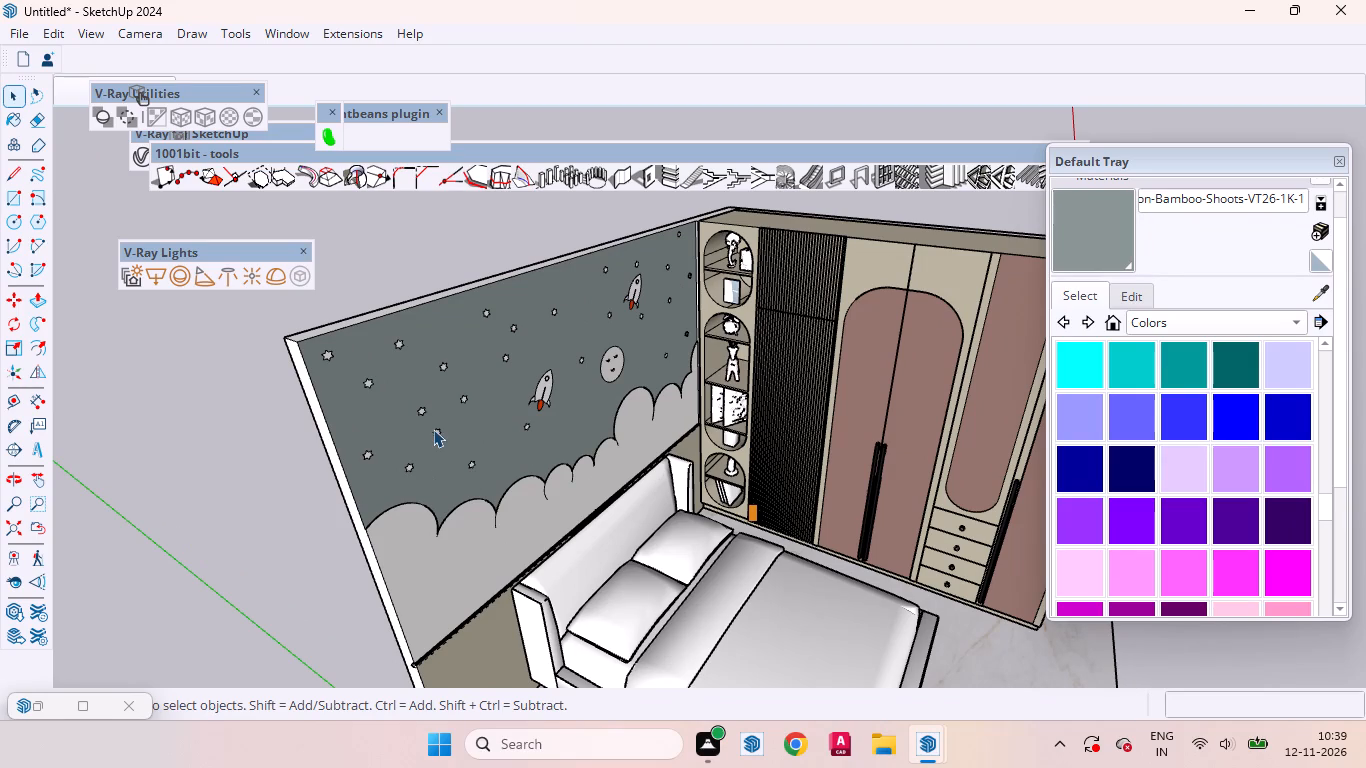
scroll(421, 414, up, 9)
middle_drag(509, 452, 437, 426)
Check the stars and lower rocket by selecting them inside the wall group, and close the group.
triple_click(437, 374)
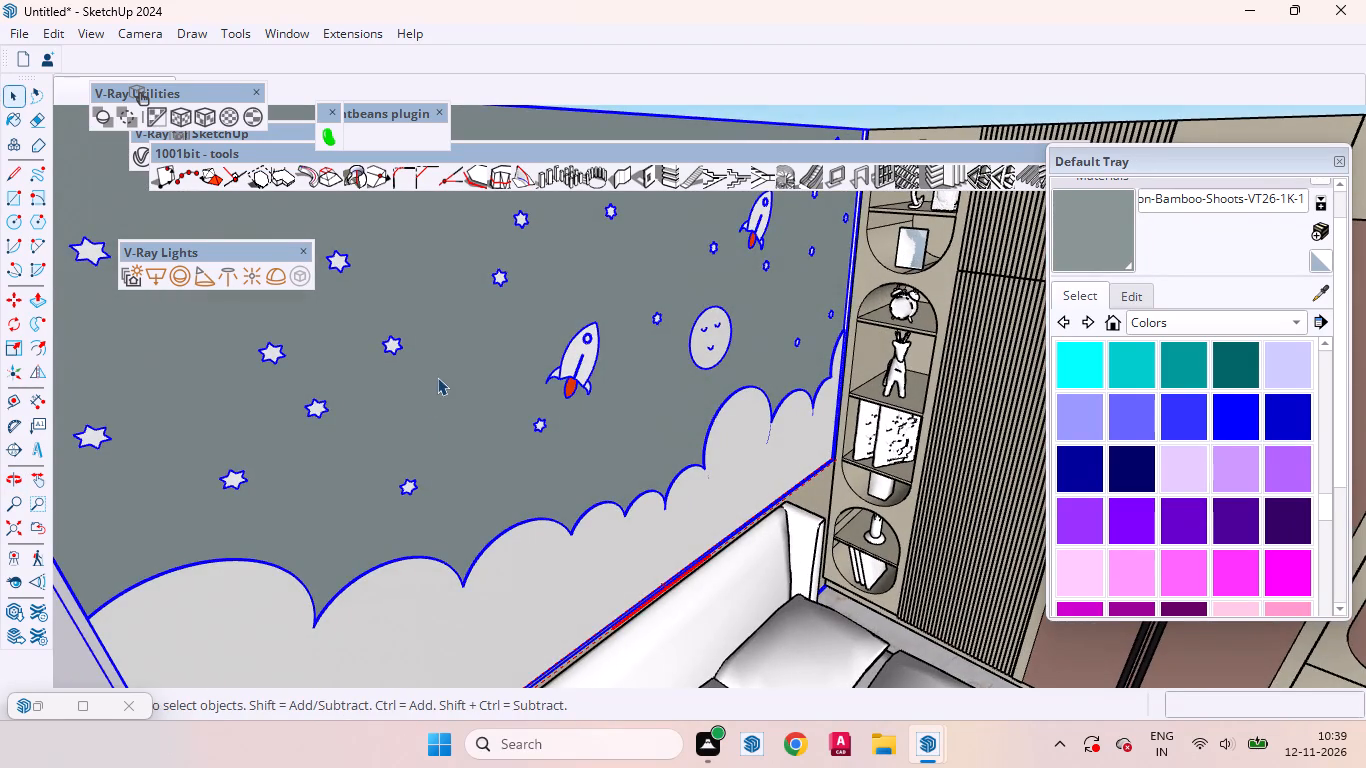
click(434, 405)
drag(345, 316, 550, 475)
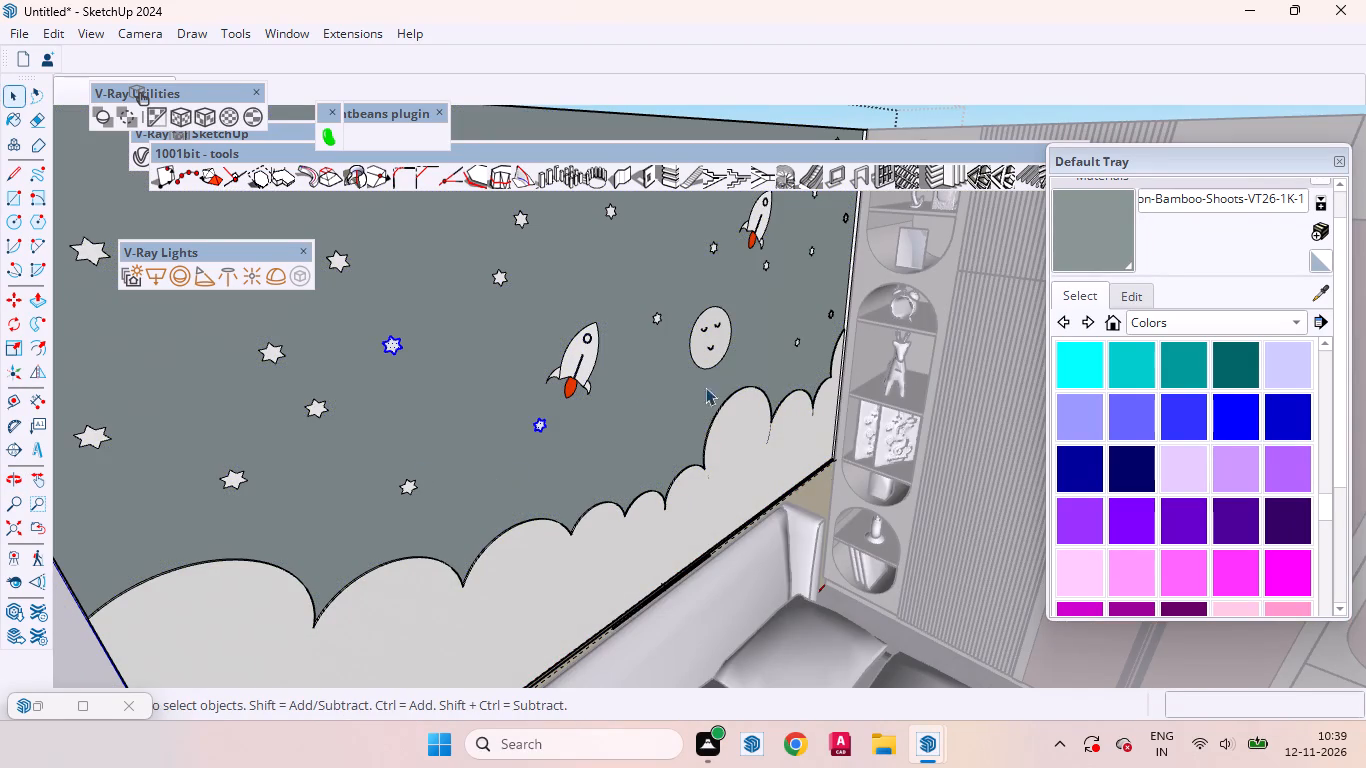
drag(482, 307, 662, 426)
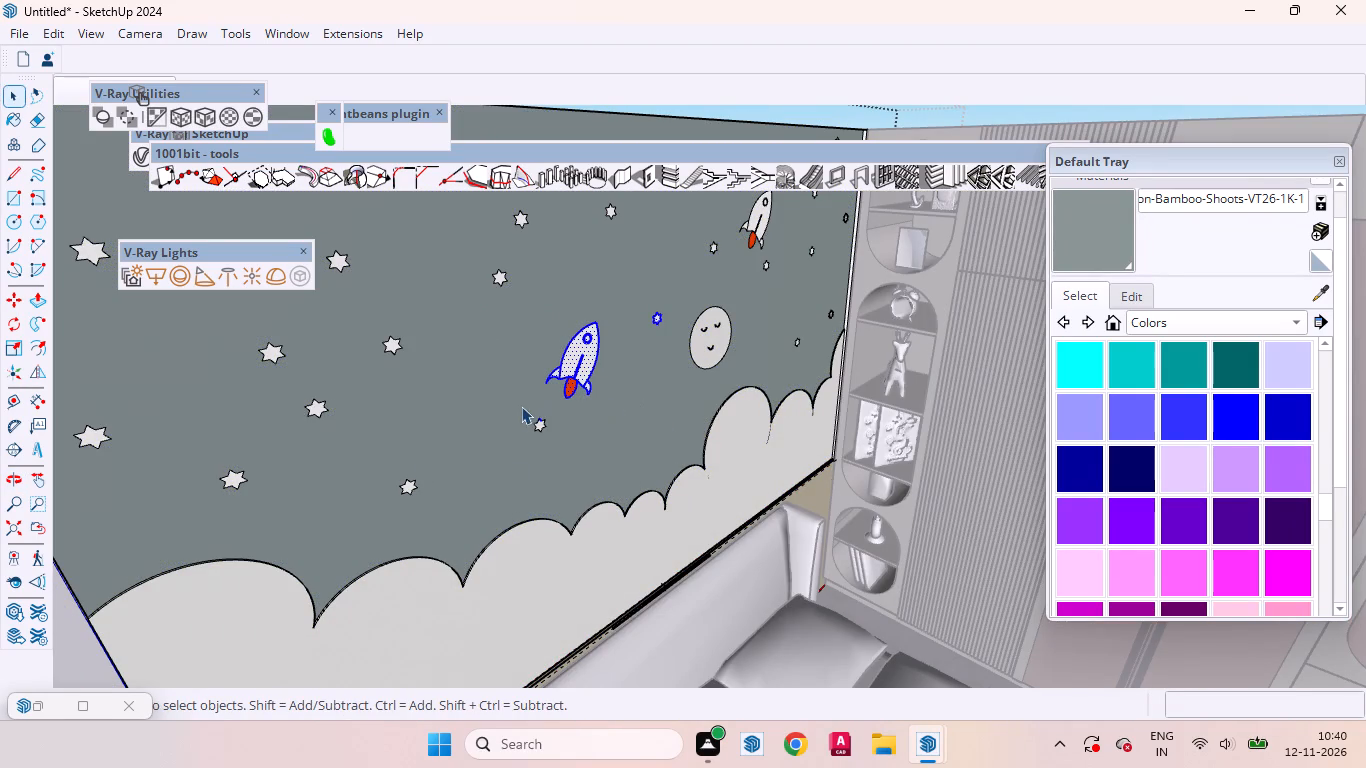
drag(515, 407, 596, 479)
scroll(556, 451, down, 10)
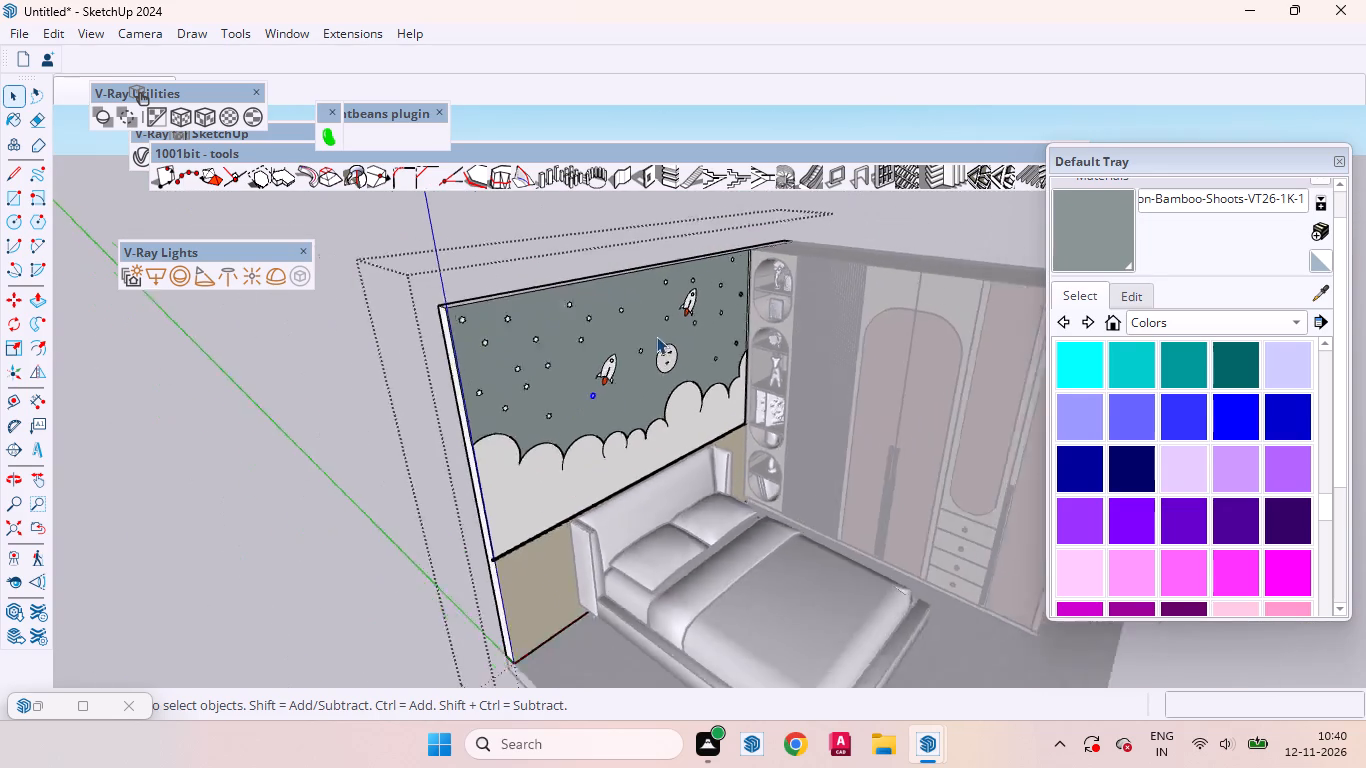
scroll(656, 336, down, 2)
click(271, 534)
Examine the moon, rockets and stars above the clouds from the front, both up close and with the whole wall.
middle_drag(672, 559, 425, 529)
scroll(696, 290, up, 2)
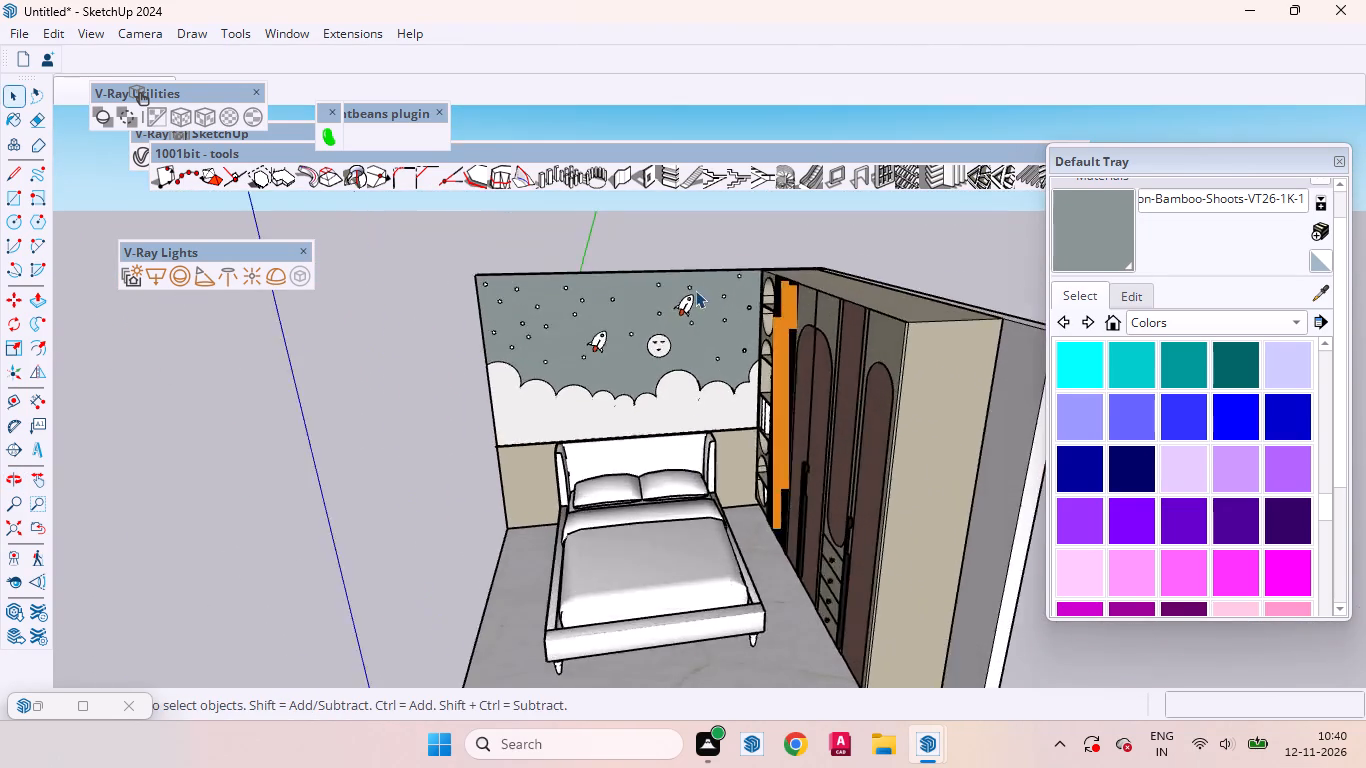
scroll(695, 290, up, 11)
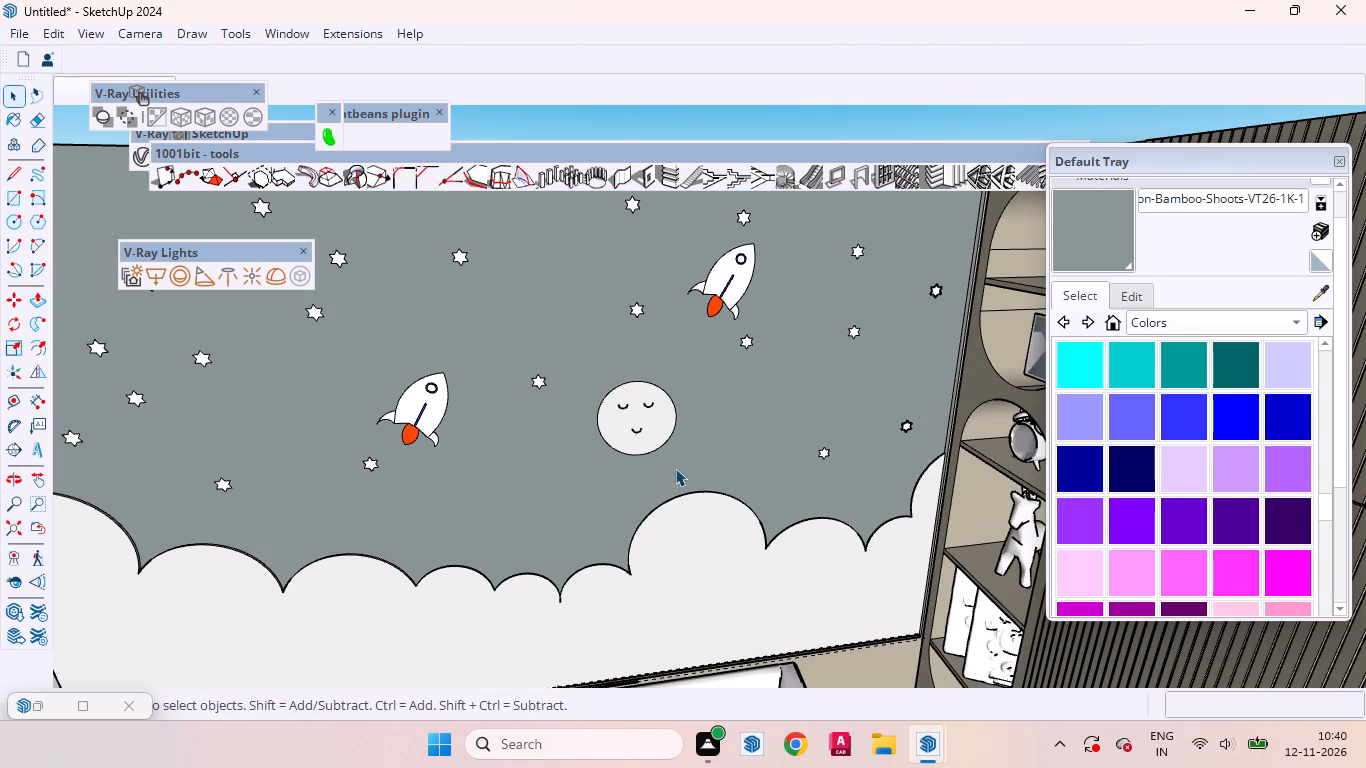
scroll(768, 449, down, 4)
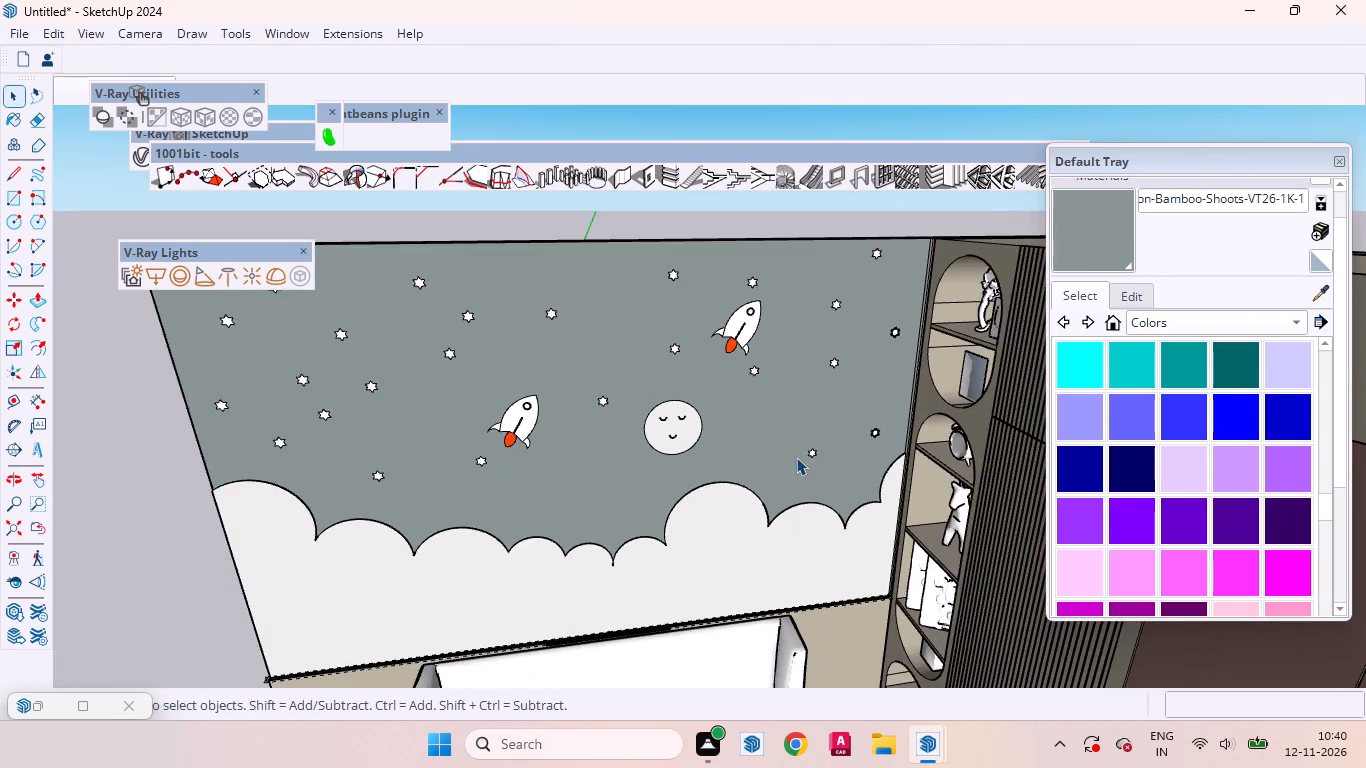
scroll(796, 457, down, 3)
middle_drag(634, 588, 686, 542)
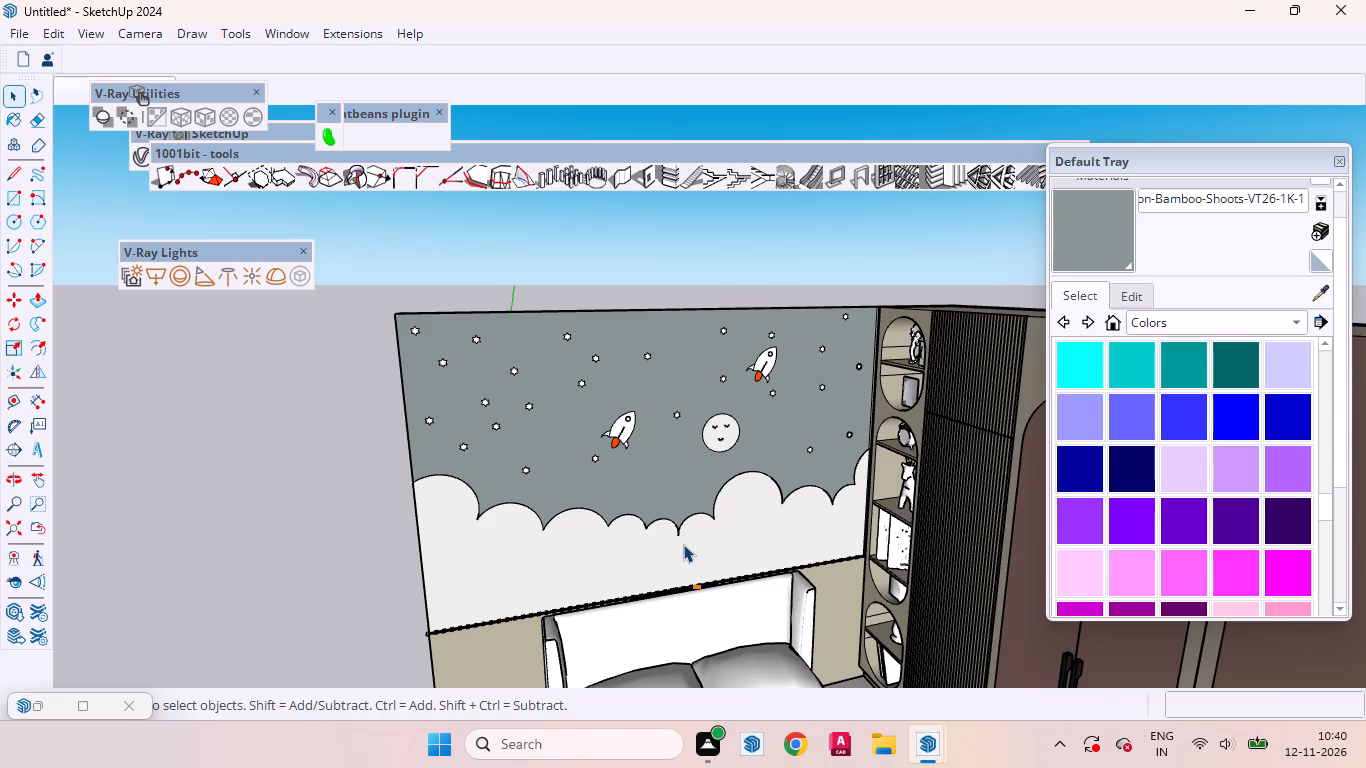
scroll(726, 516, down, 3)
scroll(732, 465, up, 12)
middle_drag(732, 465, 686, 464)
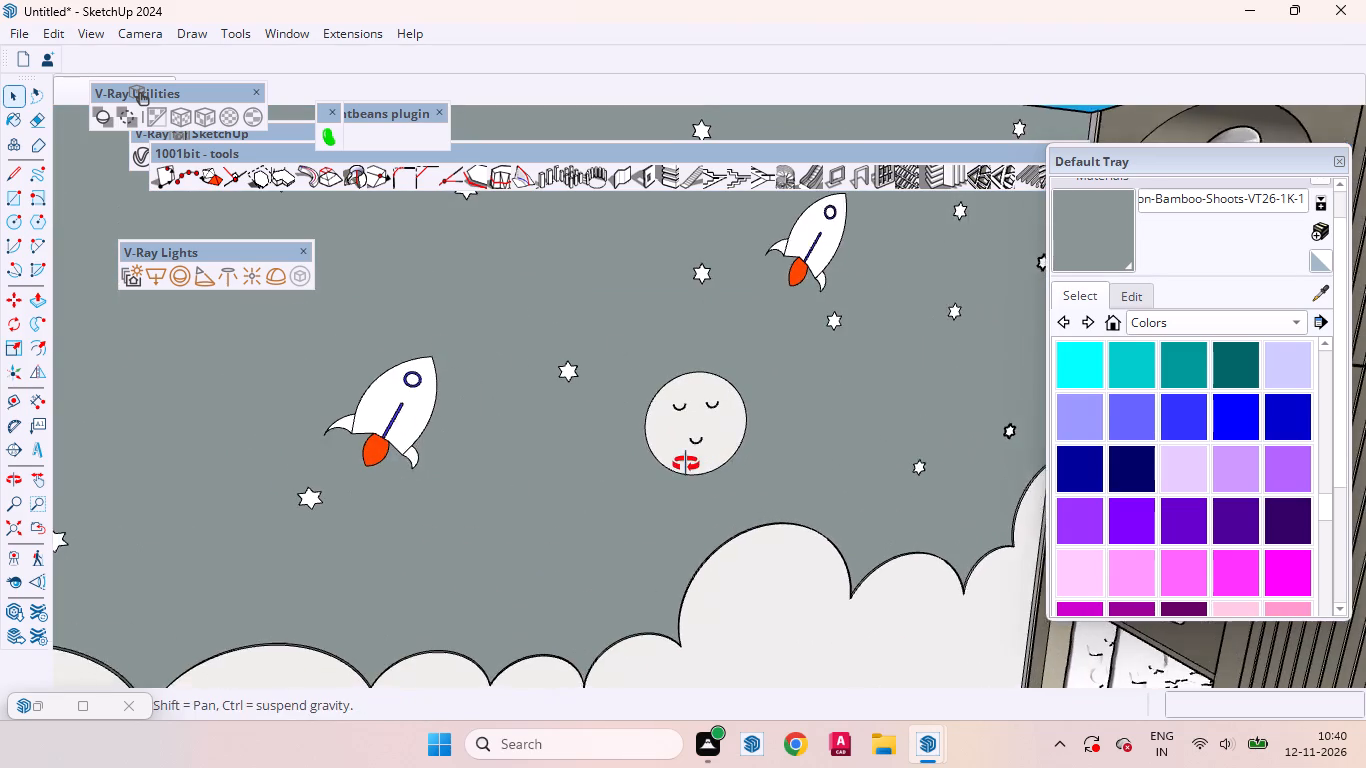
middle_drag(686, 464, 675, 462)
drag(570, 344, 784, 486)
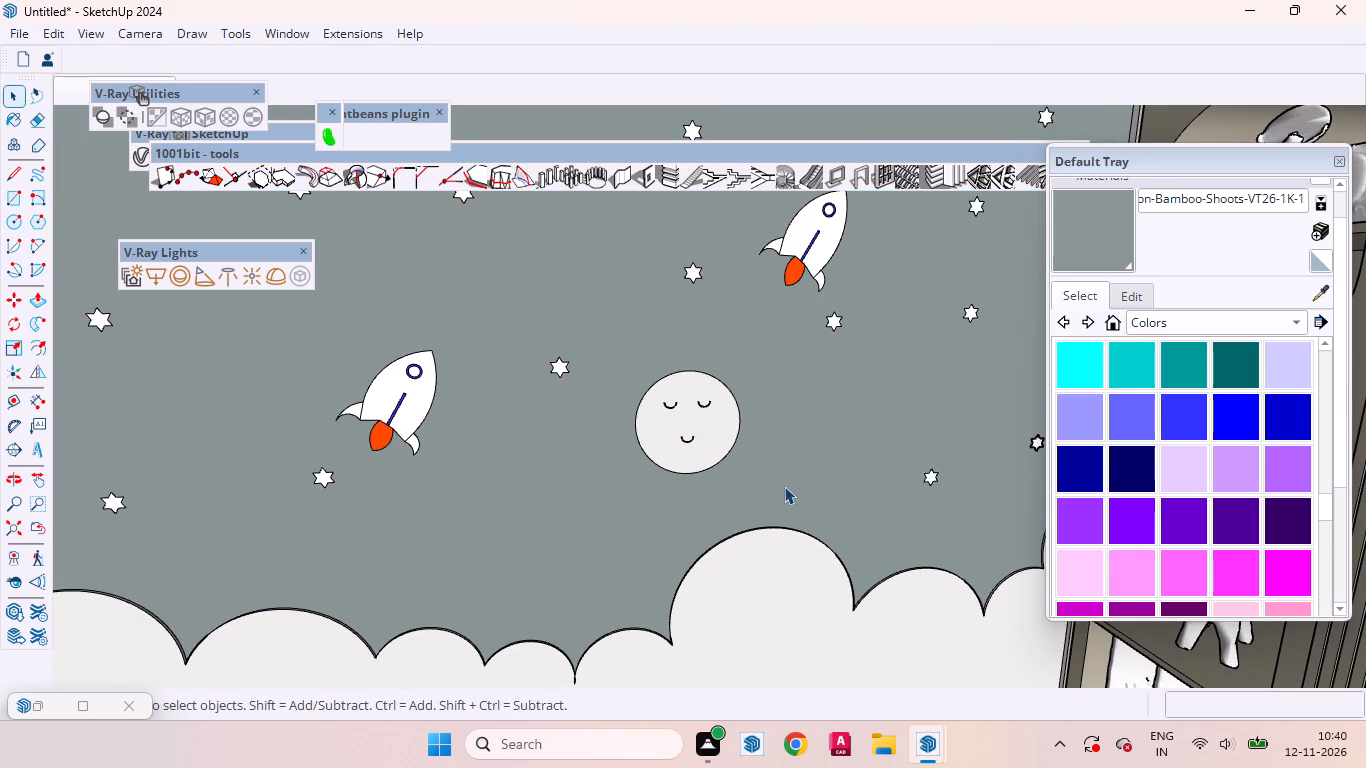
drag(965, 511, 728, 220)
scroll(936, 460, down, 10)
Check the sky face and the shapes on it by selecting them inside the wall group, and close the group.
click(753, 442)
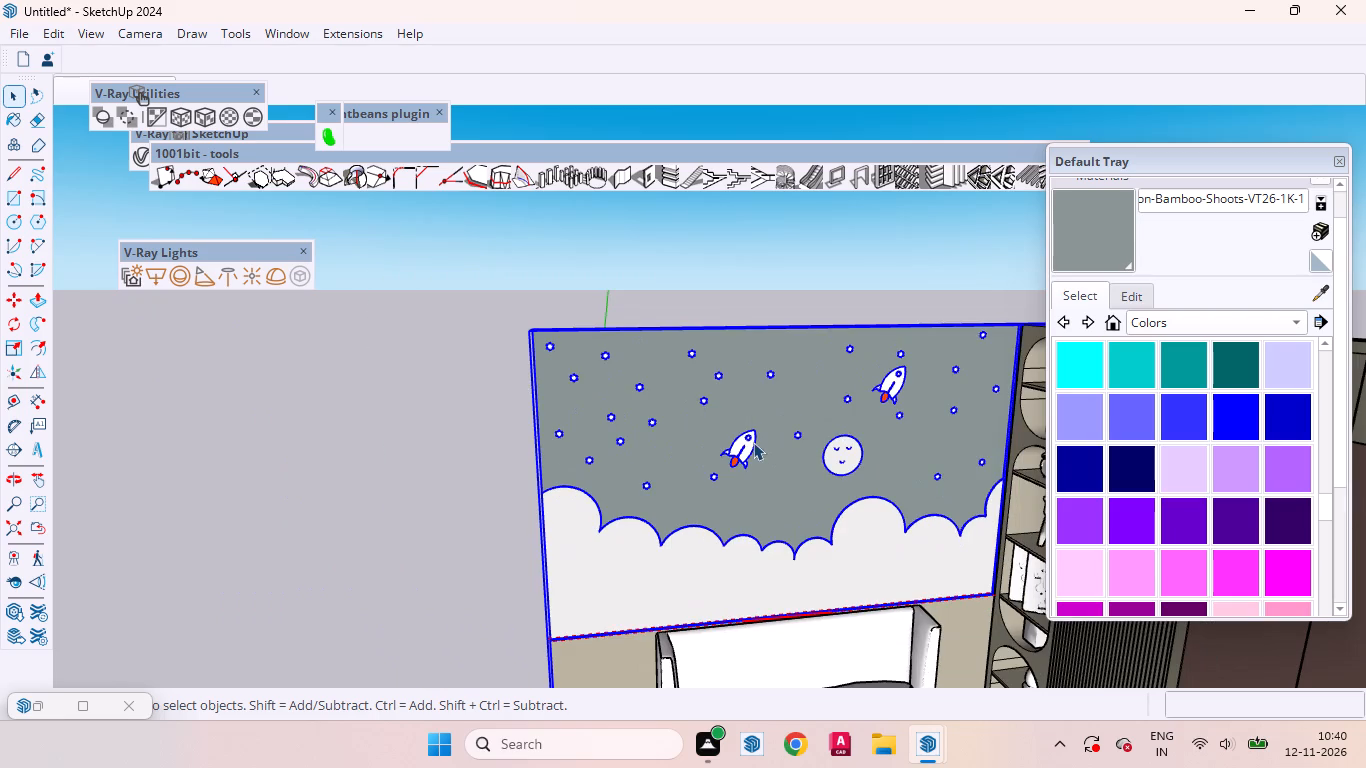
double_click(751, 413)
drag(931, 493, 589, 285)
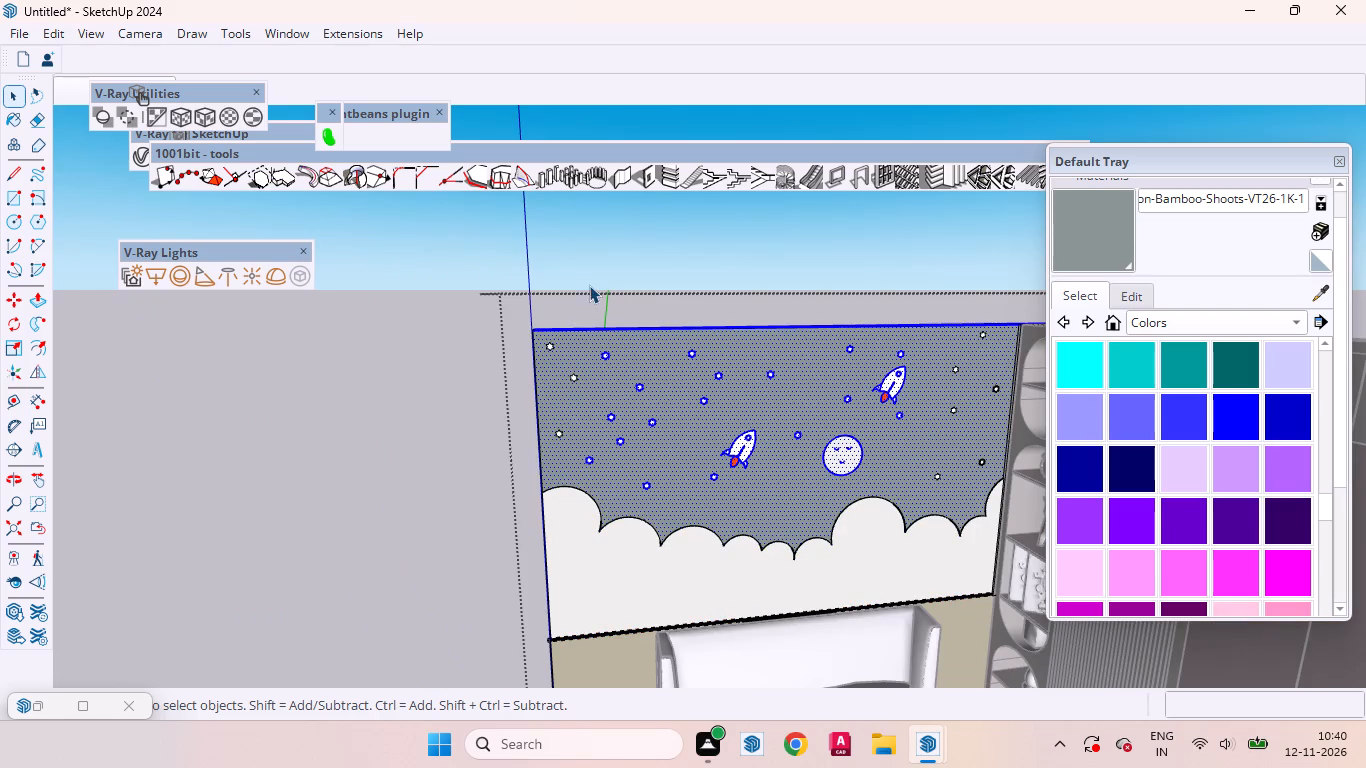
click(682, 388)
drag(814, 514, 477, 321)
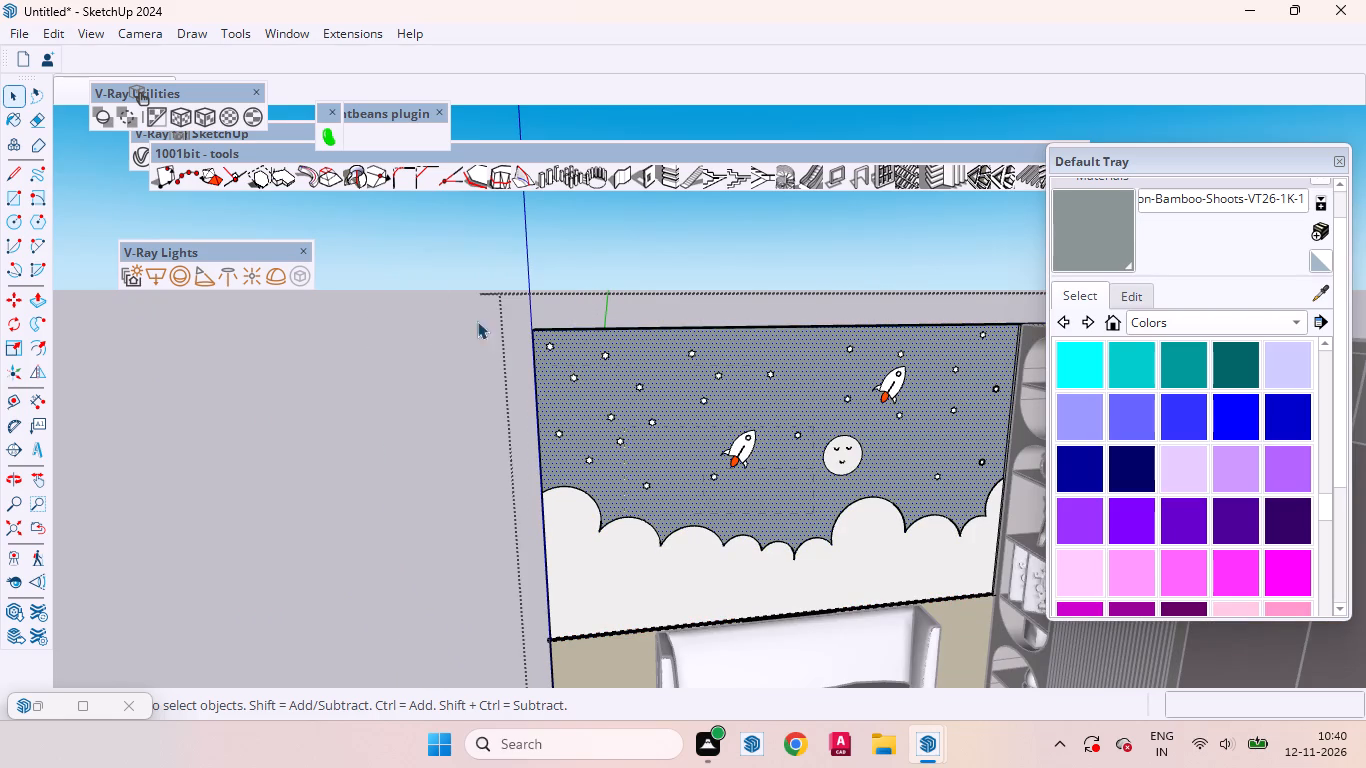
drag(477, 321, 366, 199)
click(665, 239)
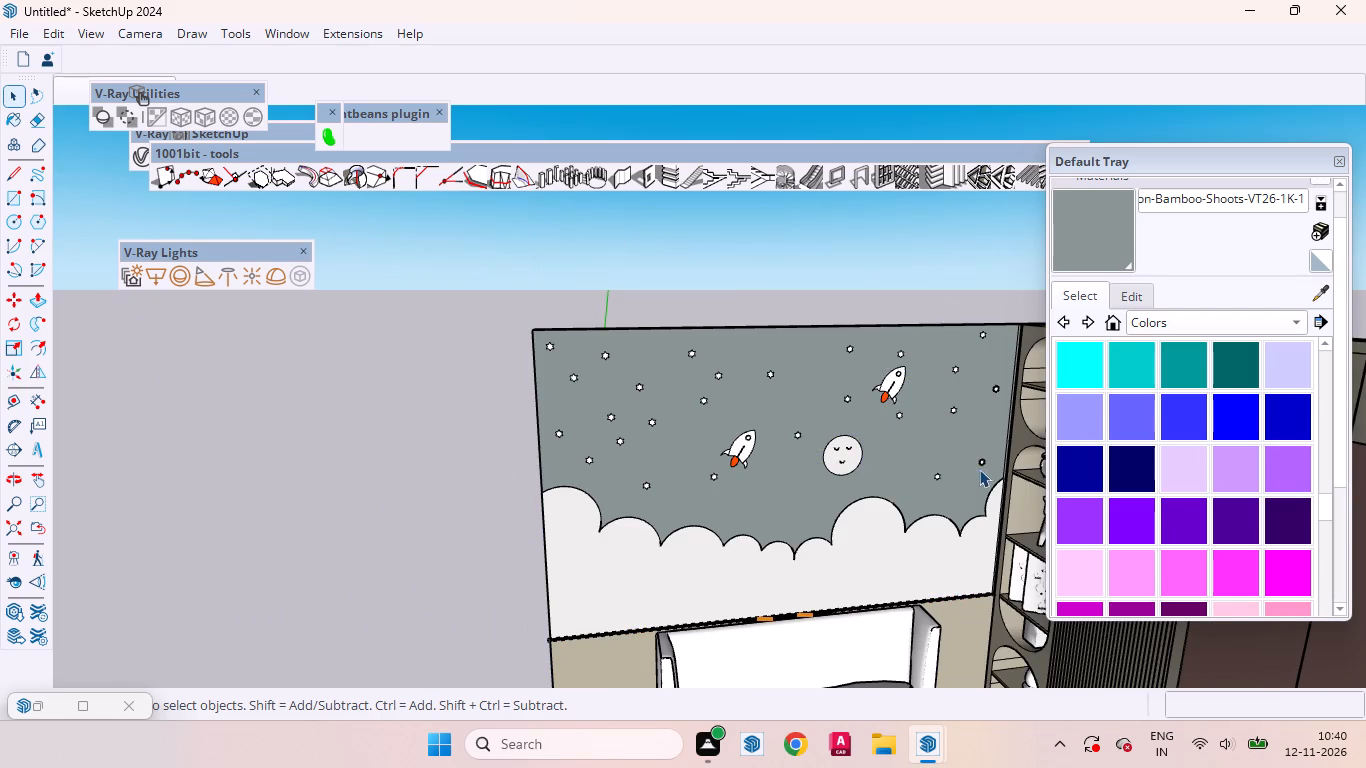
Examine the night-sky artwork straight on, including the stars nearest the shelf unit.
scroll(980, 469, up, 7)
middle_drag(988, 470, 914, 458)
scroll(937, 467, down, 7)
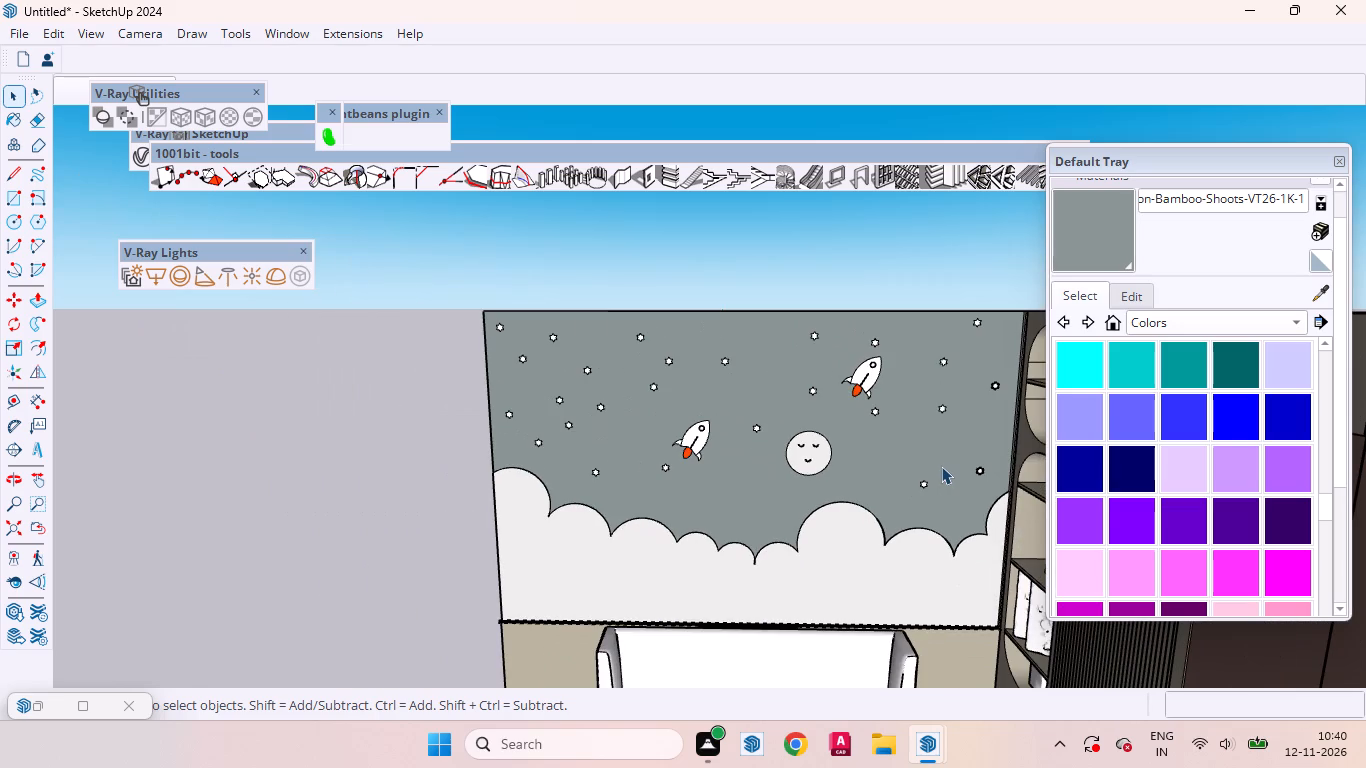
scroll(913, 463, up, 3)
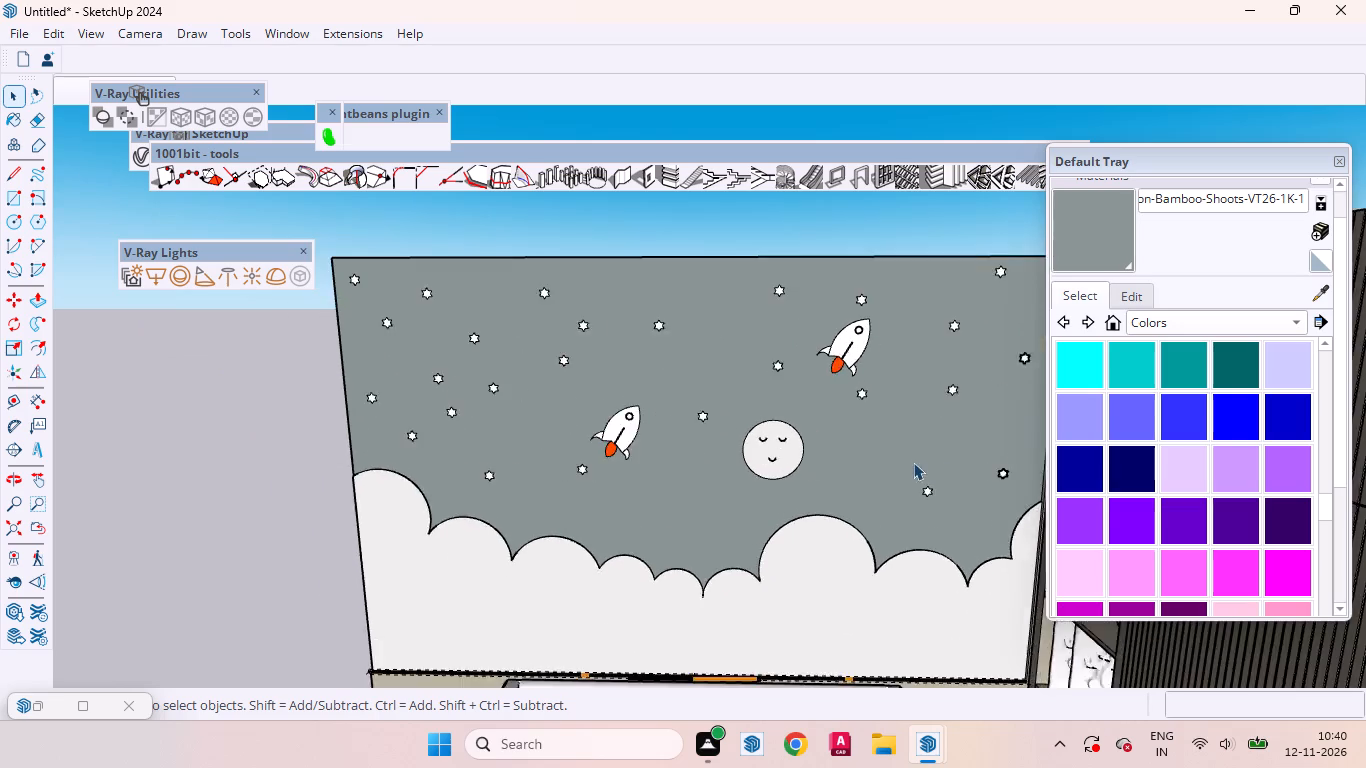
scroll(913, 462, up, 4)
scroll(864, 457, down, 2)
scroll(820, 442, up, 1)
scroll(814, 440, down, 5)
drag(973, 379, 868, 284)
click(837, 222)
Check the sky face, moon and neighbouring stars by selecting them inside the wall group, and close the group.
triple_click(845, 344)
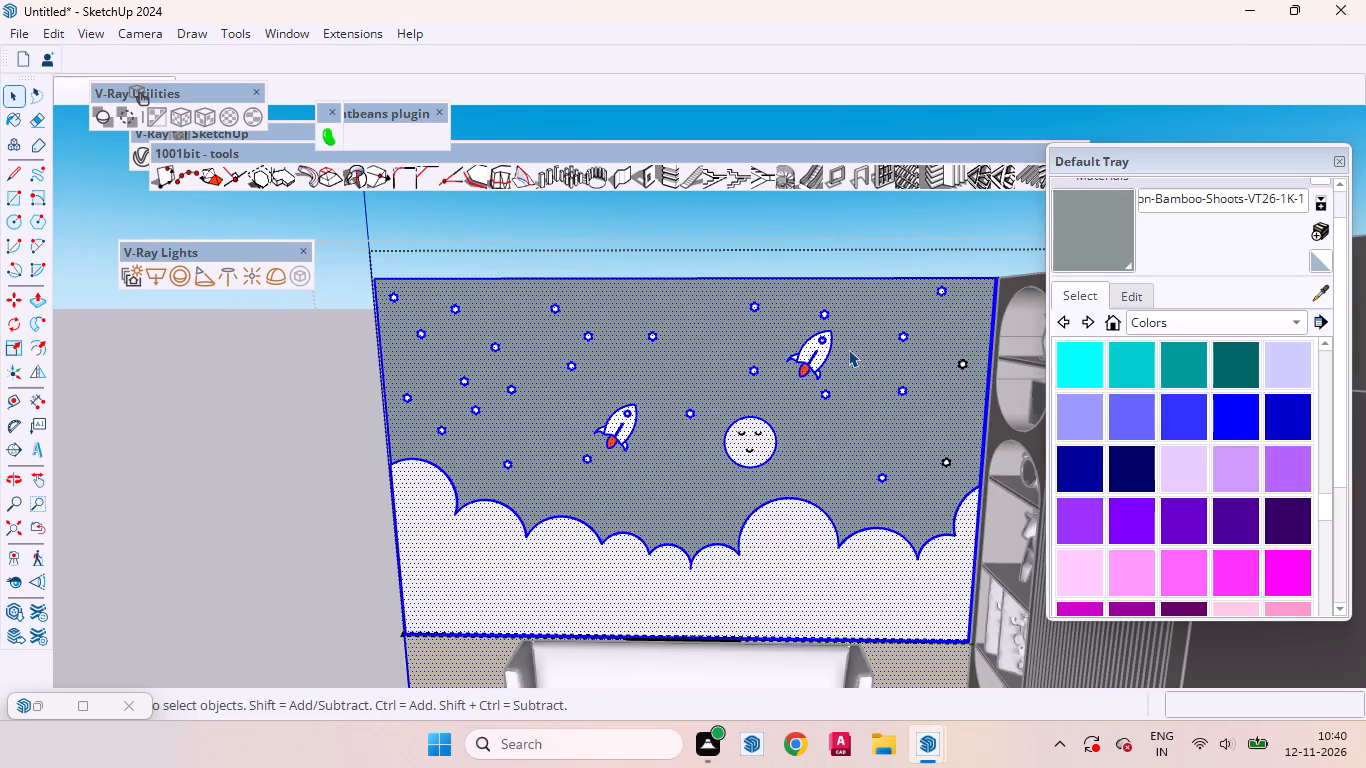
click(862, 367)
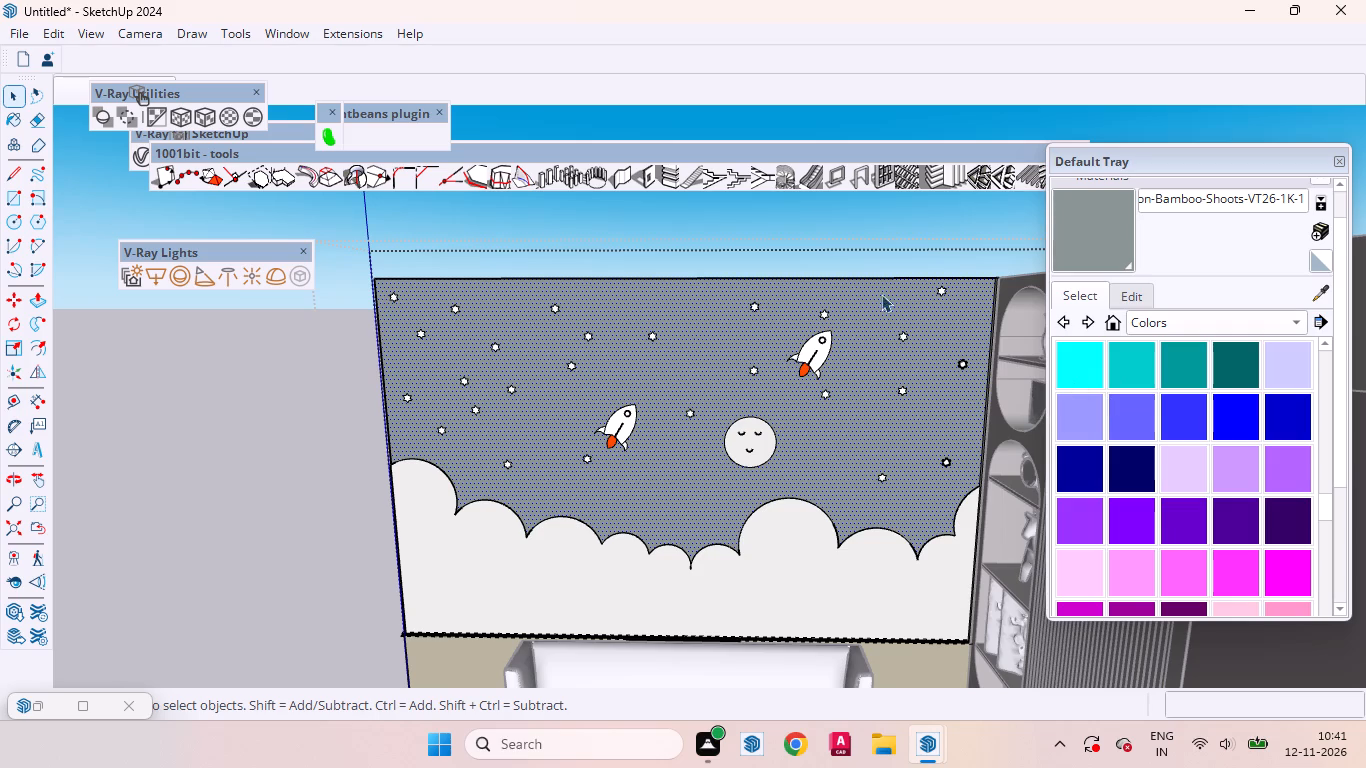
scroll(777, 439, down, 5)
scroll(774, 456, up, 12)
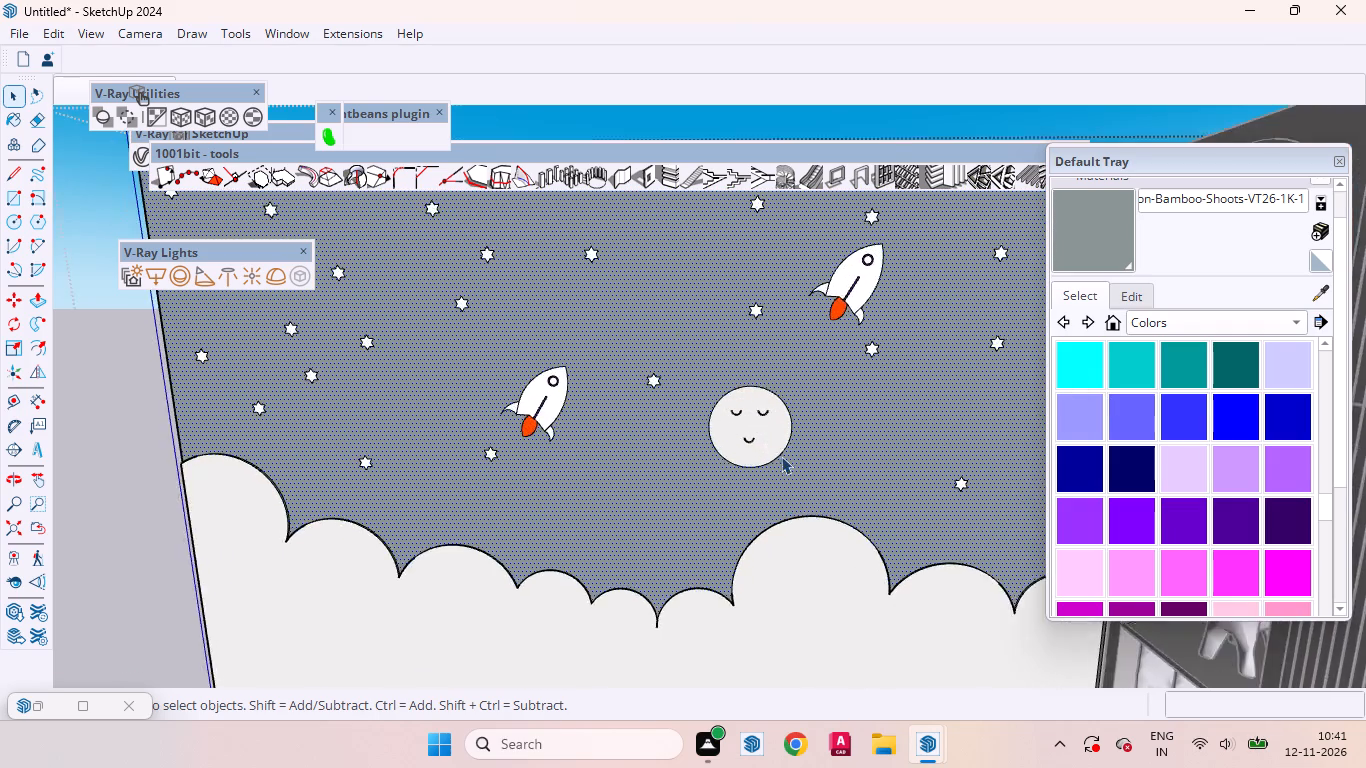
scroll(781, 456, up, 1)
drag(818, 484, 523, 228)
scroll(854, 419, down, 10)
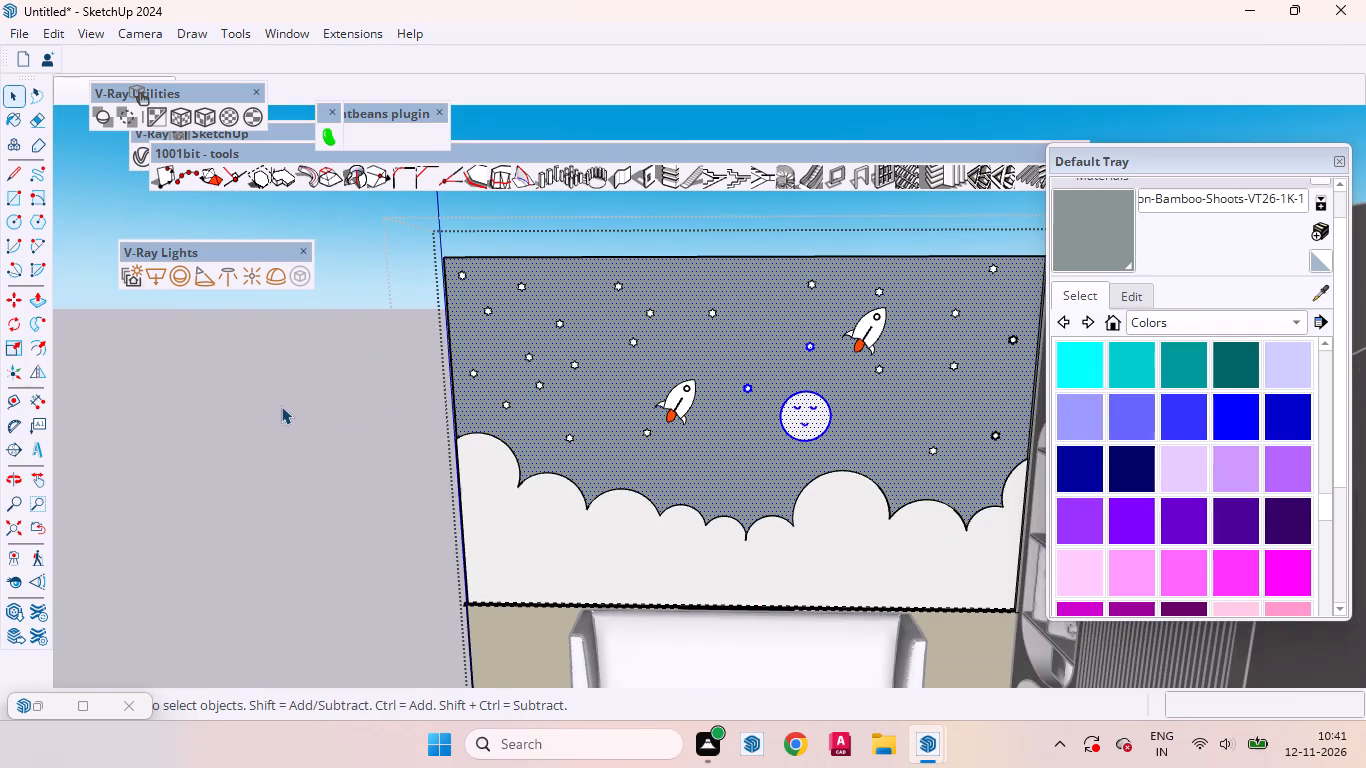
click(273, 406)
double_click(625, 370)
click(591, 374)
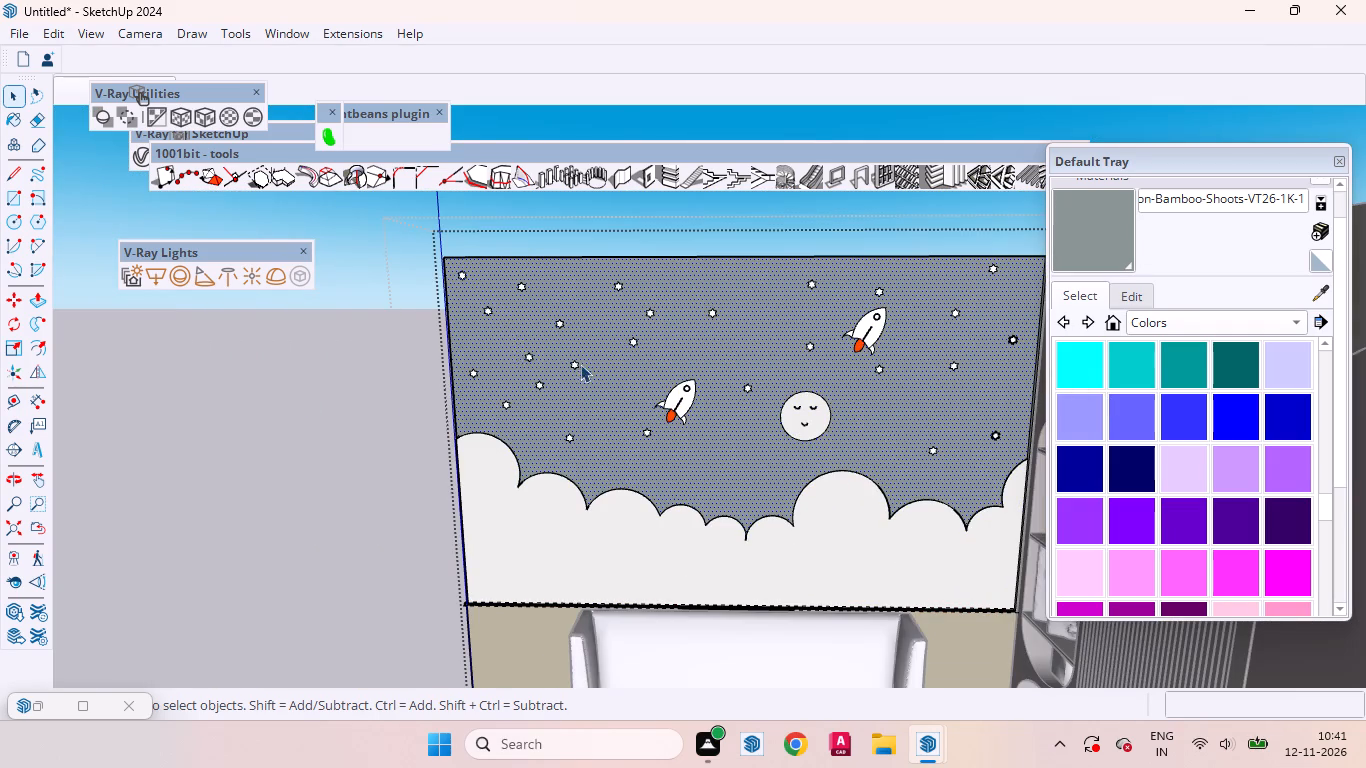
drag(445, 261, 716, 417)
click(357, 455)
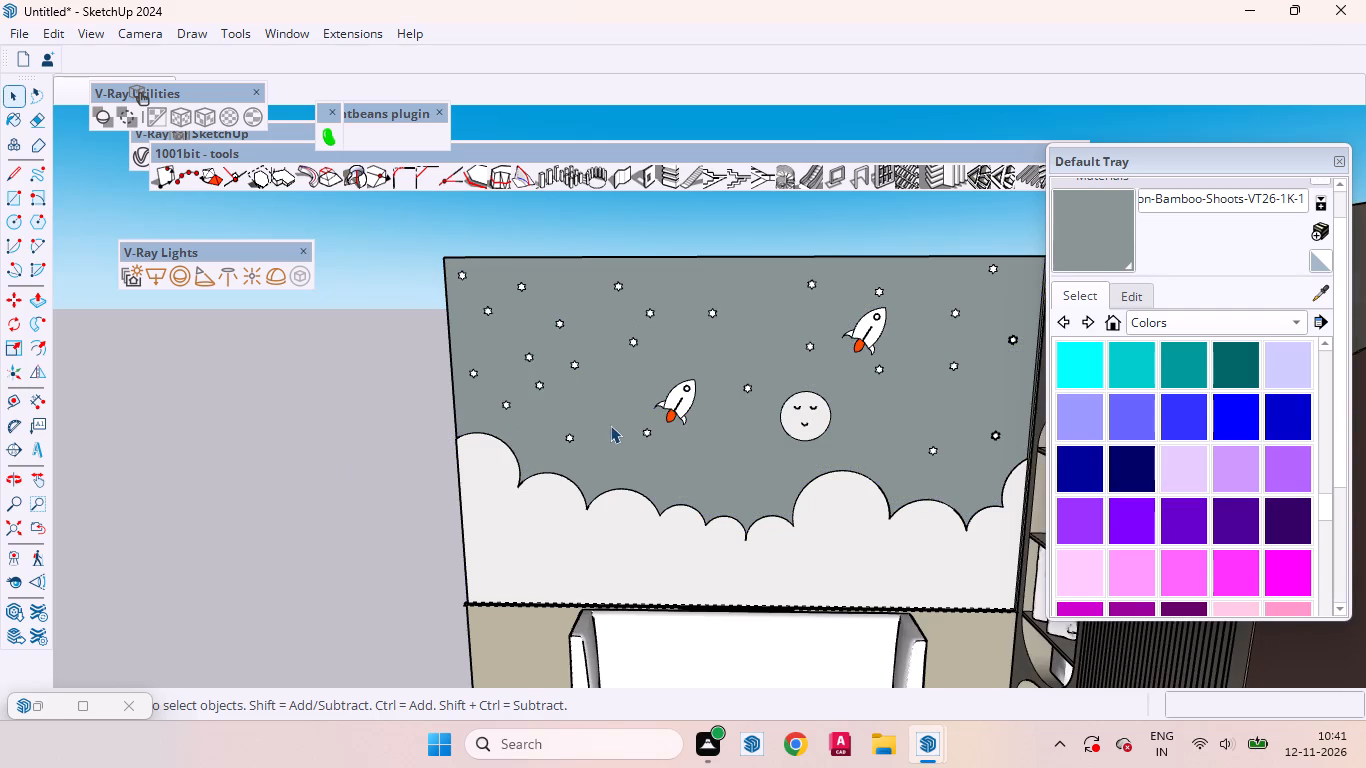
Check individual star faces up close inside the wall group, and close the group.
scroll(609, 425, up, 8)
scroll(456, 329, up, 3)
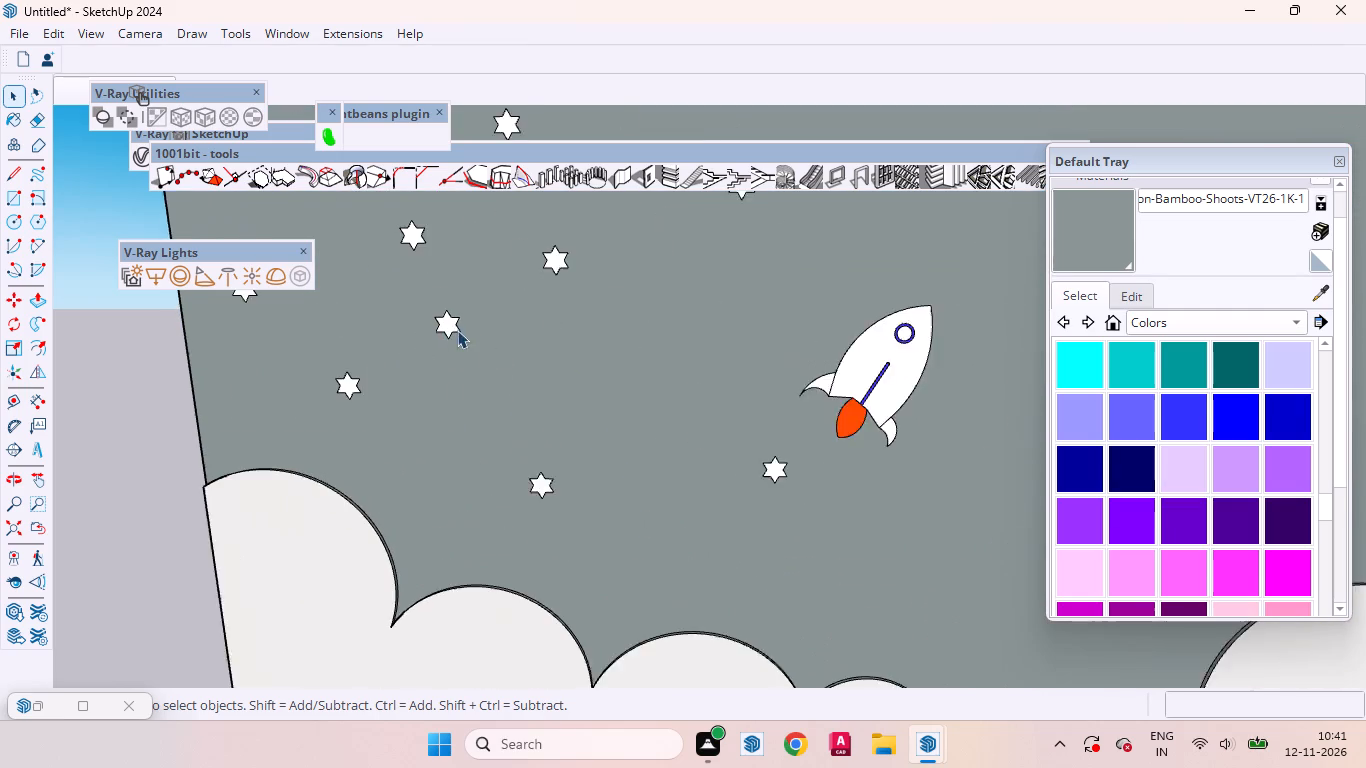
scroll(457, 330, up, 1)
click(542, 376)
scroll(456, 335, up, 4)
double_click(532, 404)
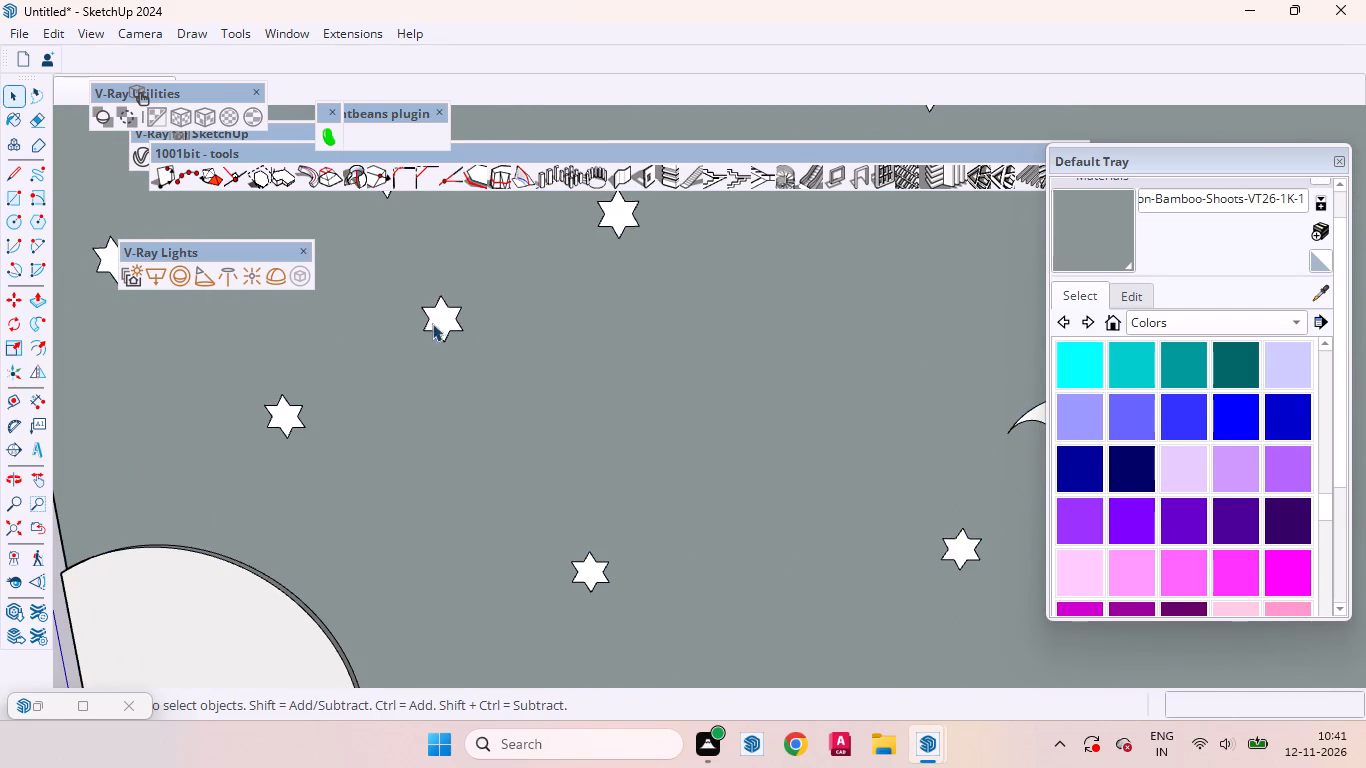
click(441, 323)
click(624, 214)
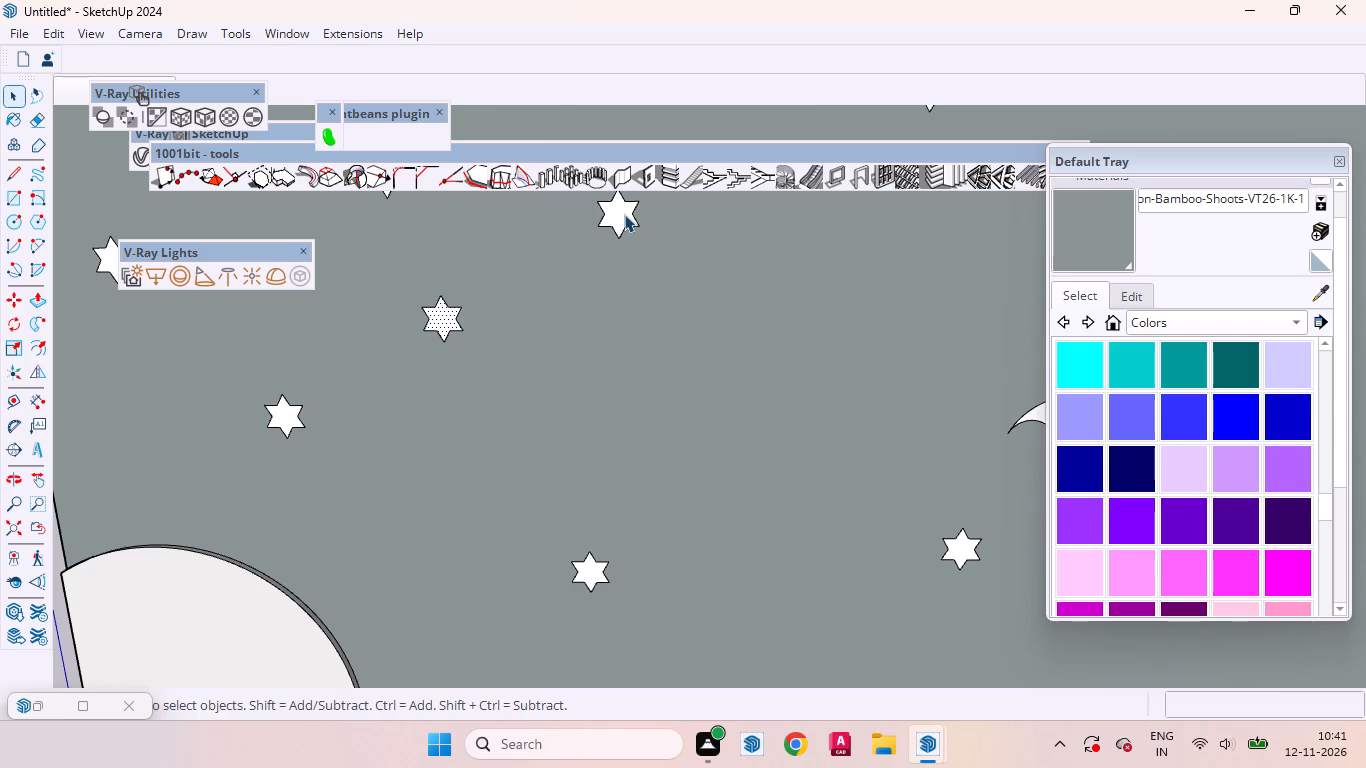
scroll(626, 378, down, 13)
click(241, 452)
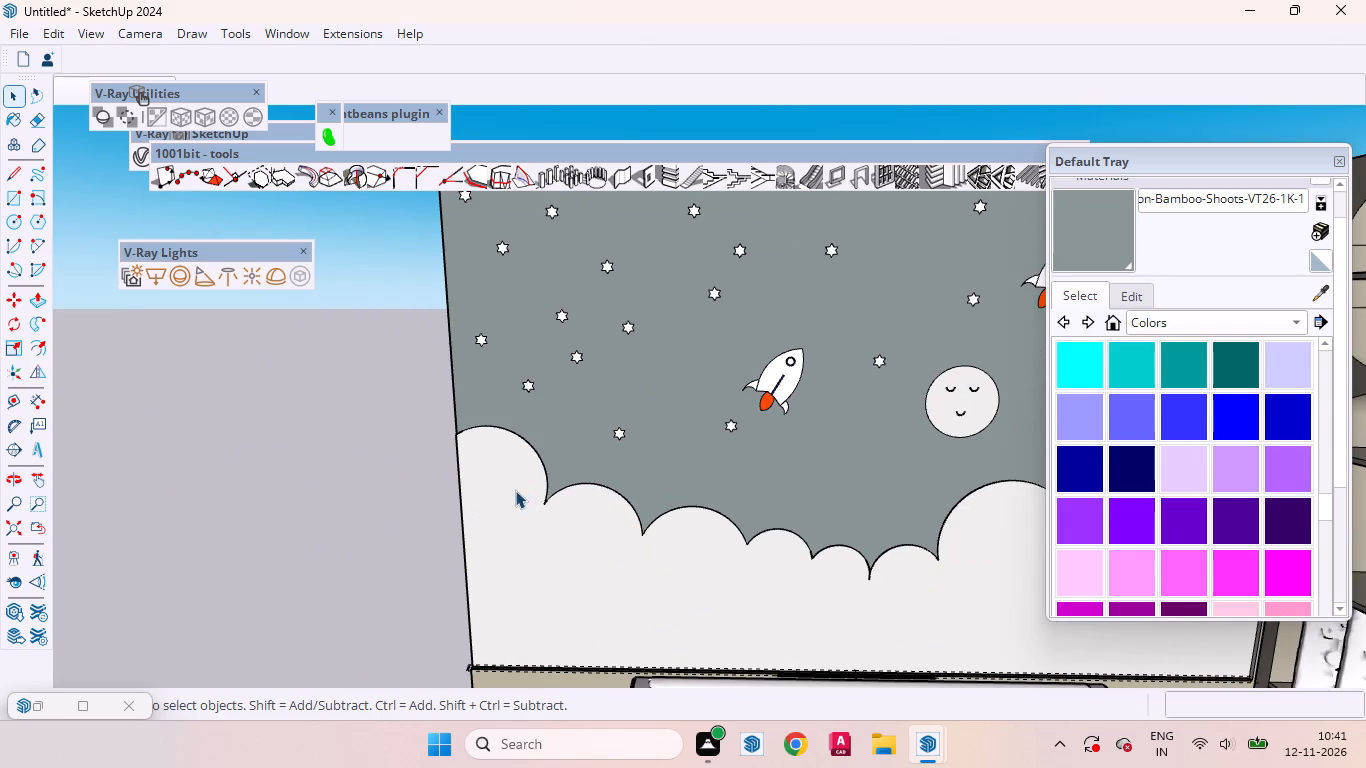
Examine the moon up close, and select the sky face inside the wall group to check it against the bedroom.
scroll(482, 497, down, 7)
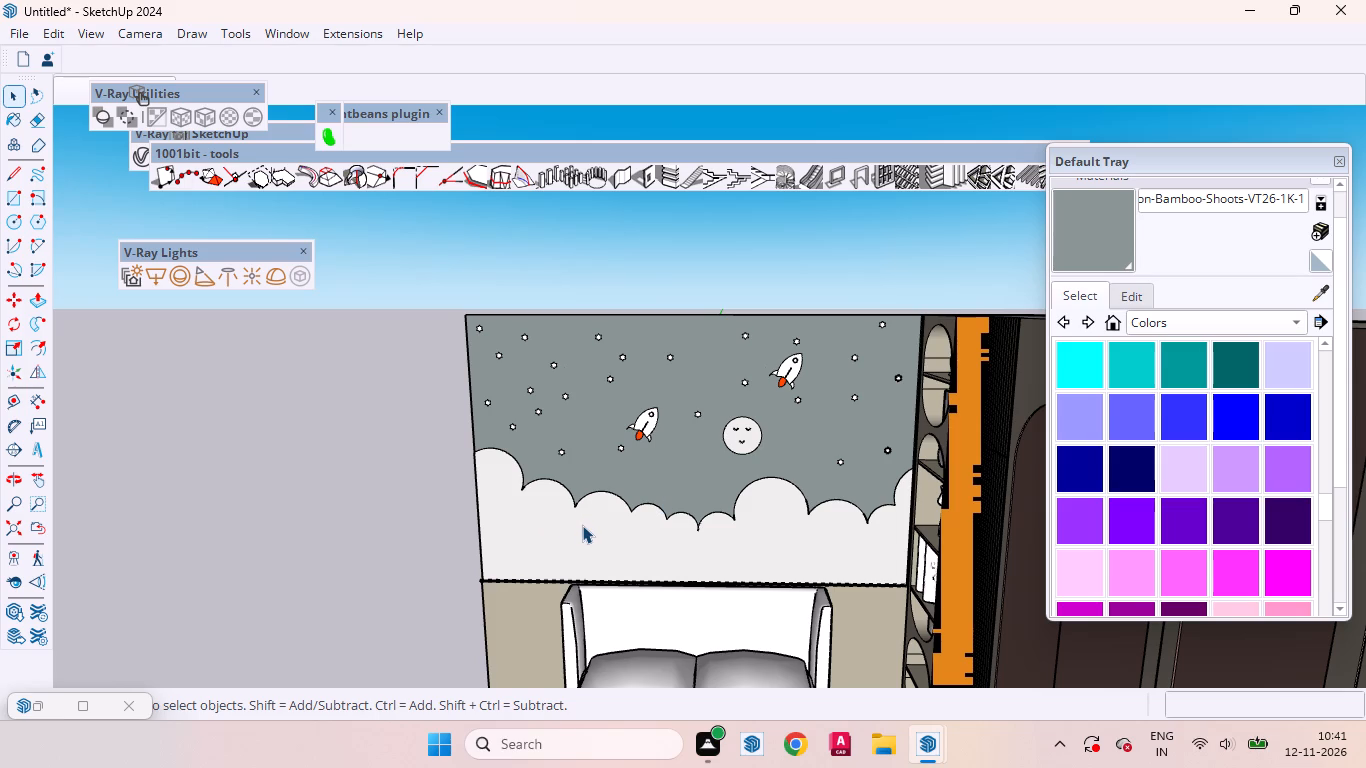
scroll(740, 421, up, 7)
click(741, 427)
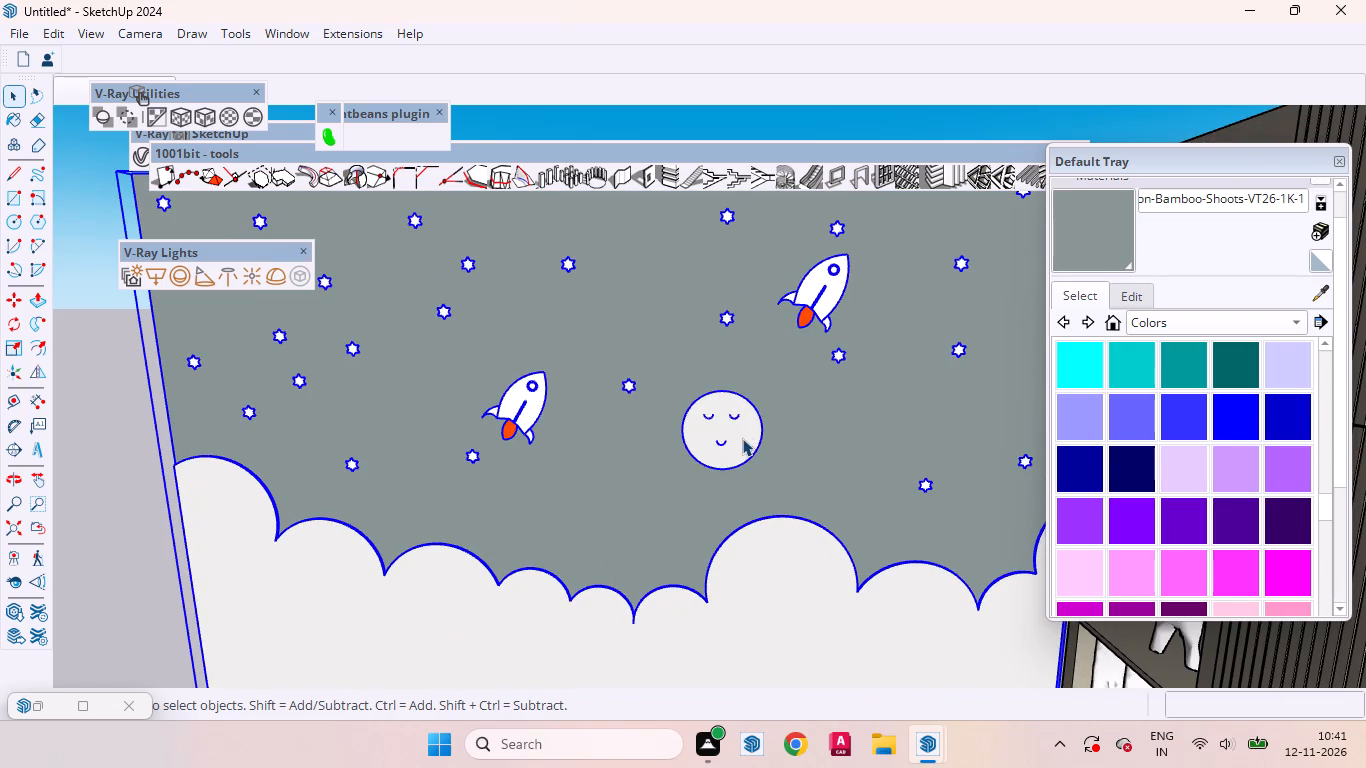
scroll(689, 493, up, 3)
scroll(673, 486, down, 6)
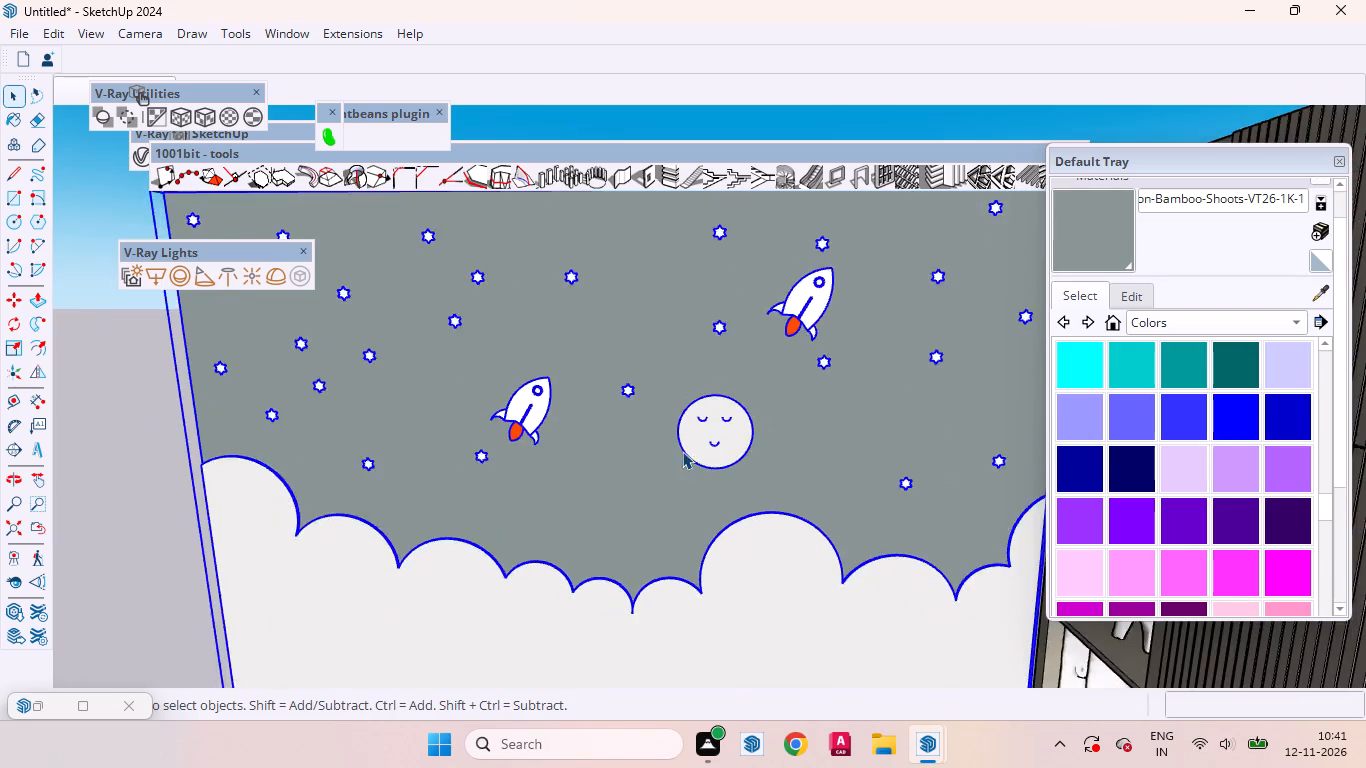
scroll(682, 451, down, 2)
double_click(642, 470)
click(632, 474)
scroll(714, 345, down, 8)
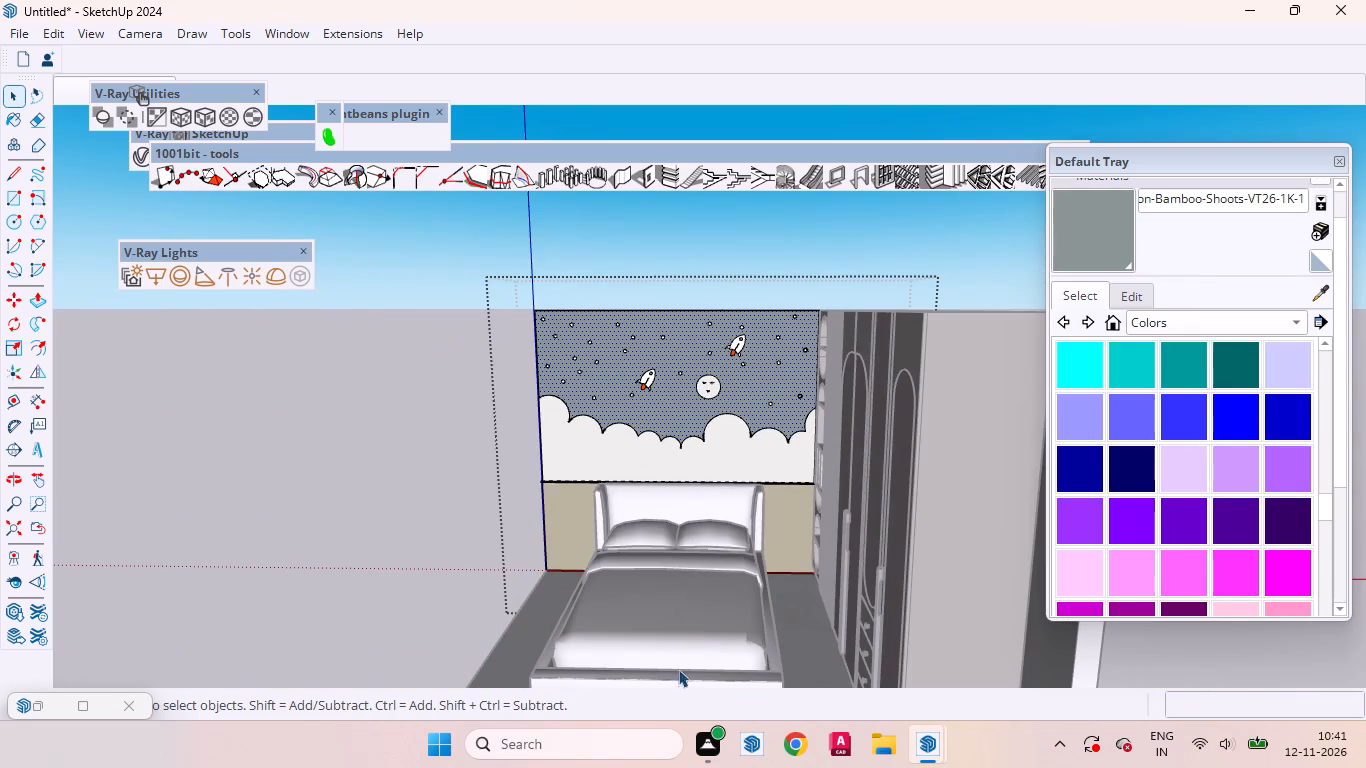
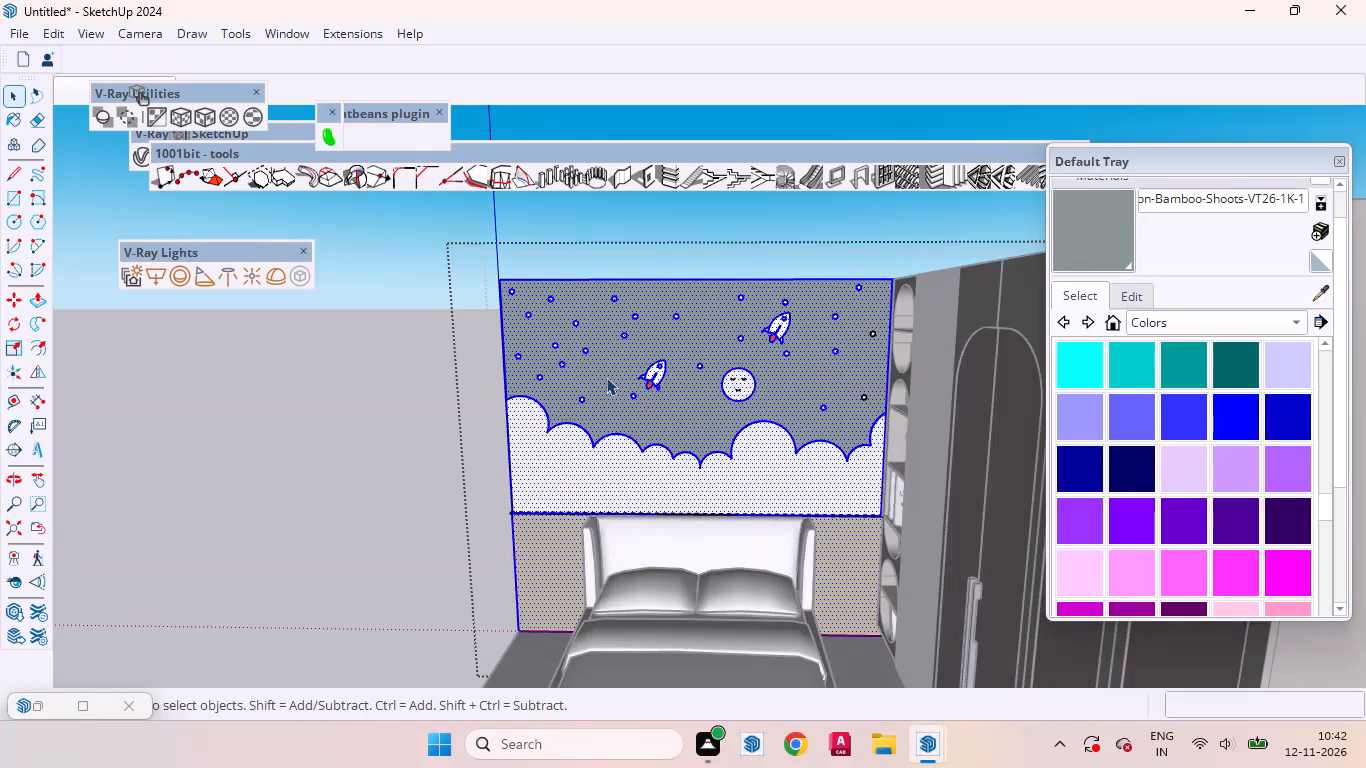
Examine the star-and-rocket mural wall and the wardrobe wall from its saved scene.
click(606, 377)
scroll(743, 443, up, 4)
click(765, 446)
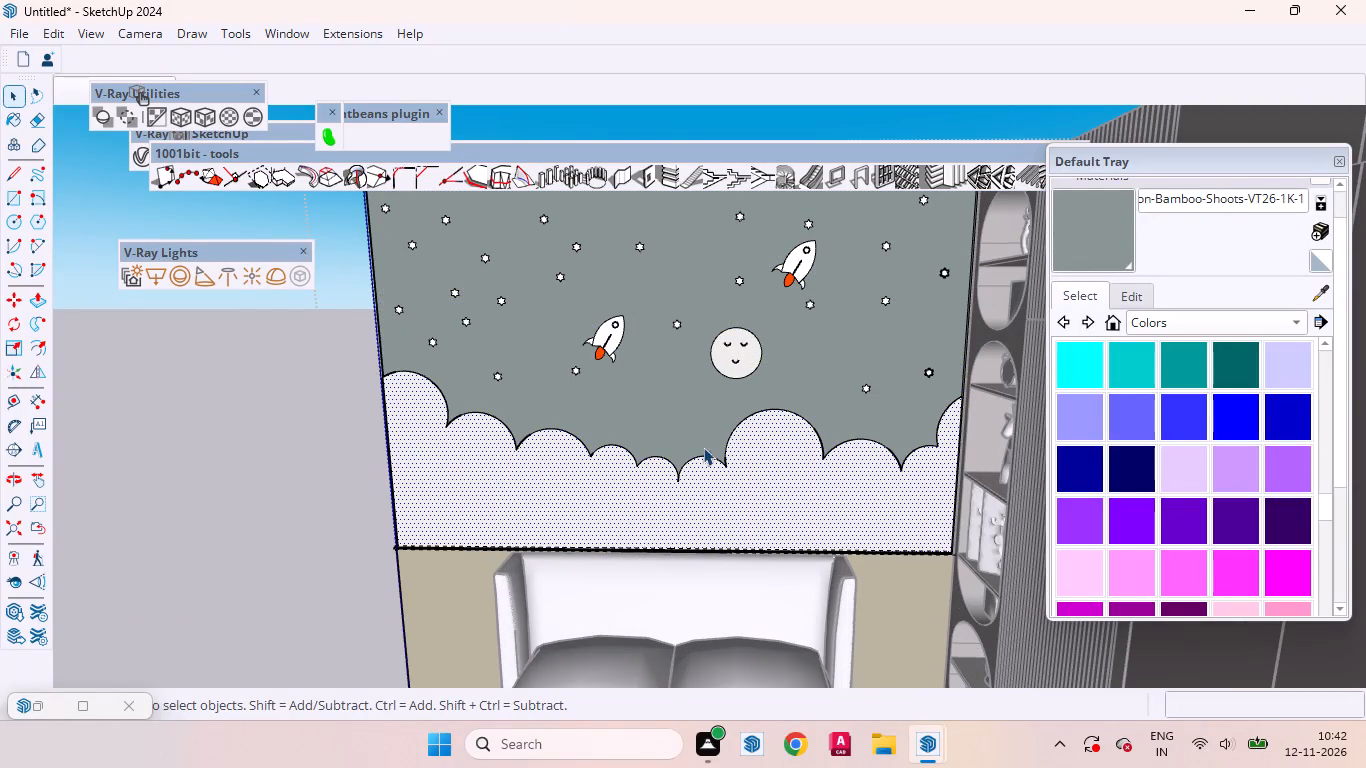
scroll(892, 402, down, 4)
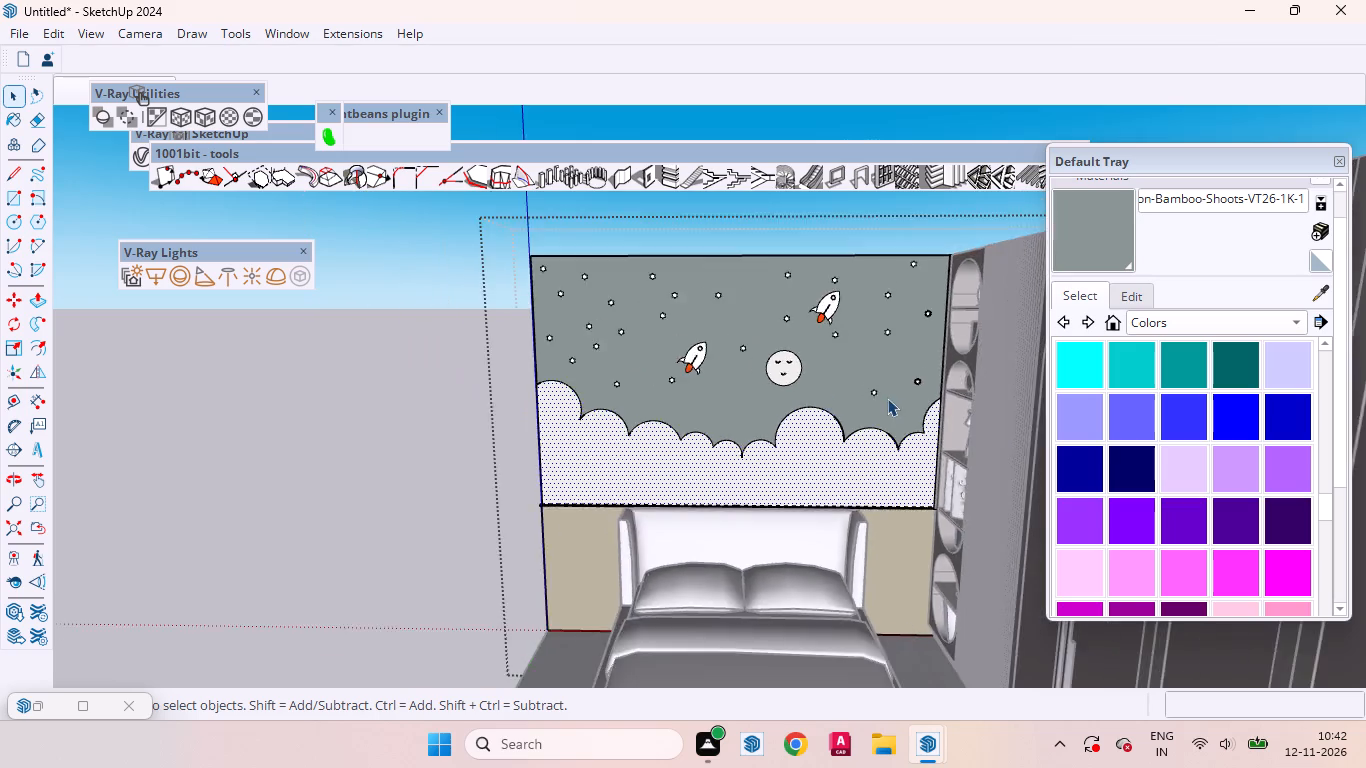
scroll(887, 398, down, 4)
click(365, 507)
click(68, 87)
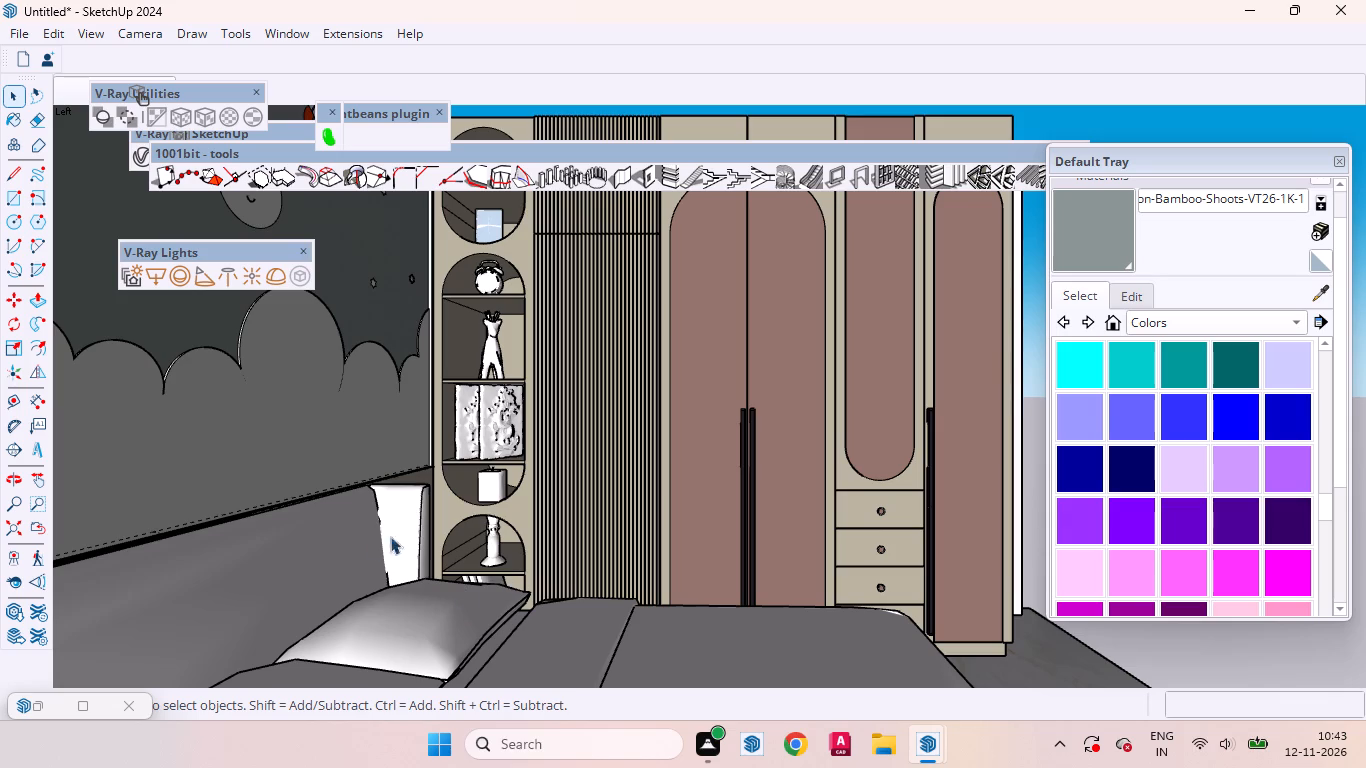
scroll(541, 515, down, 9)
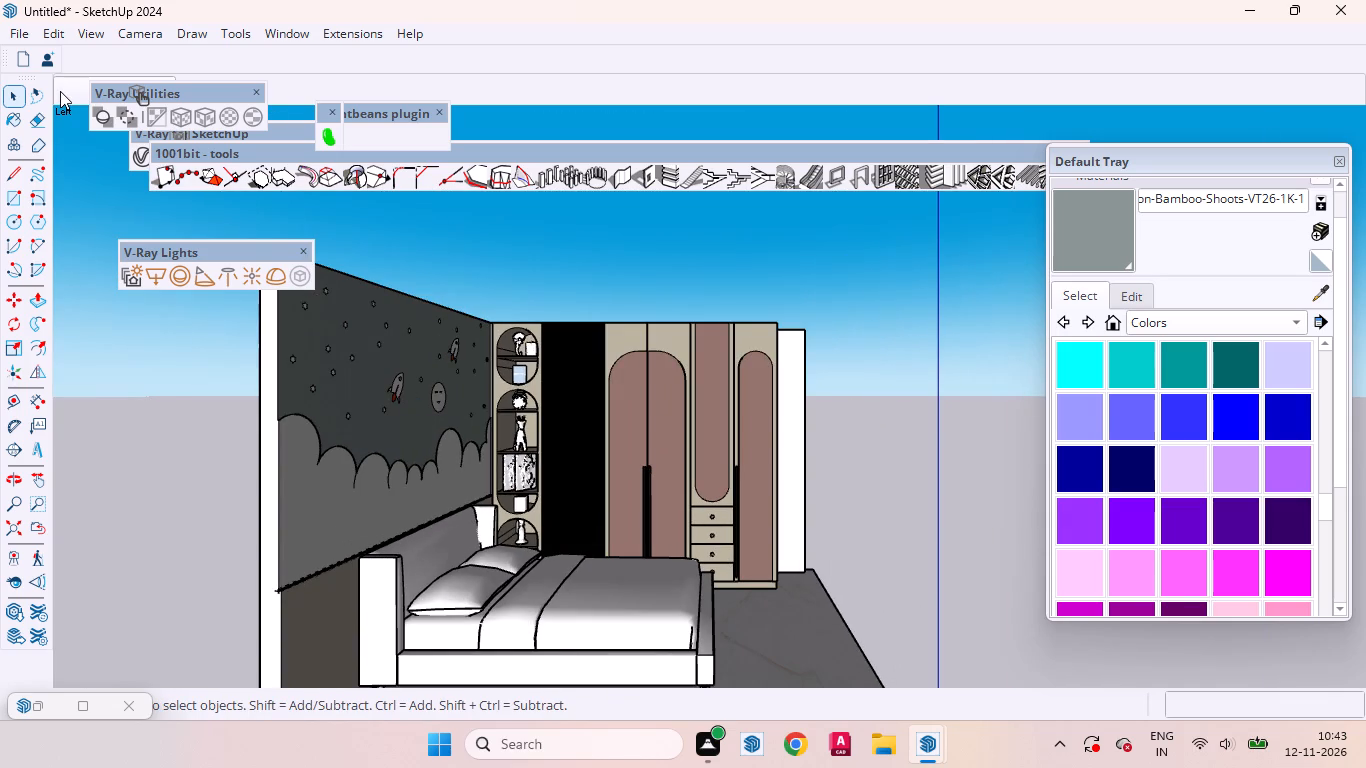
click(60, 91)
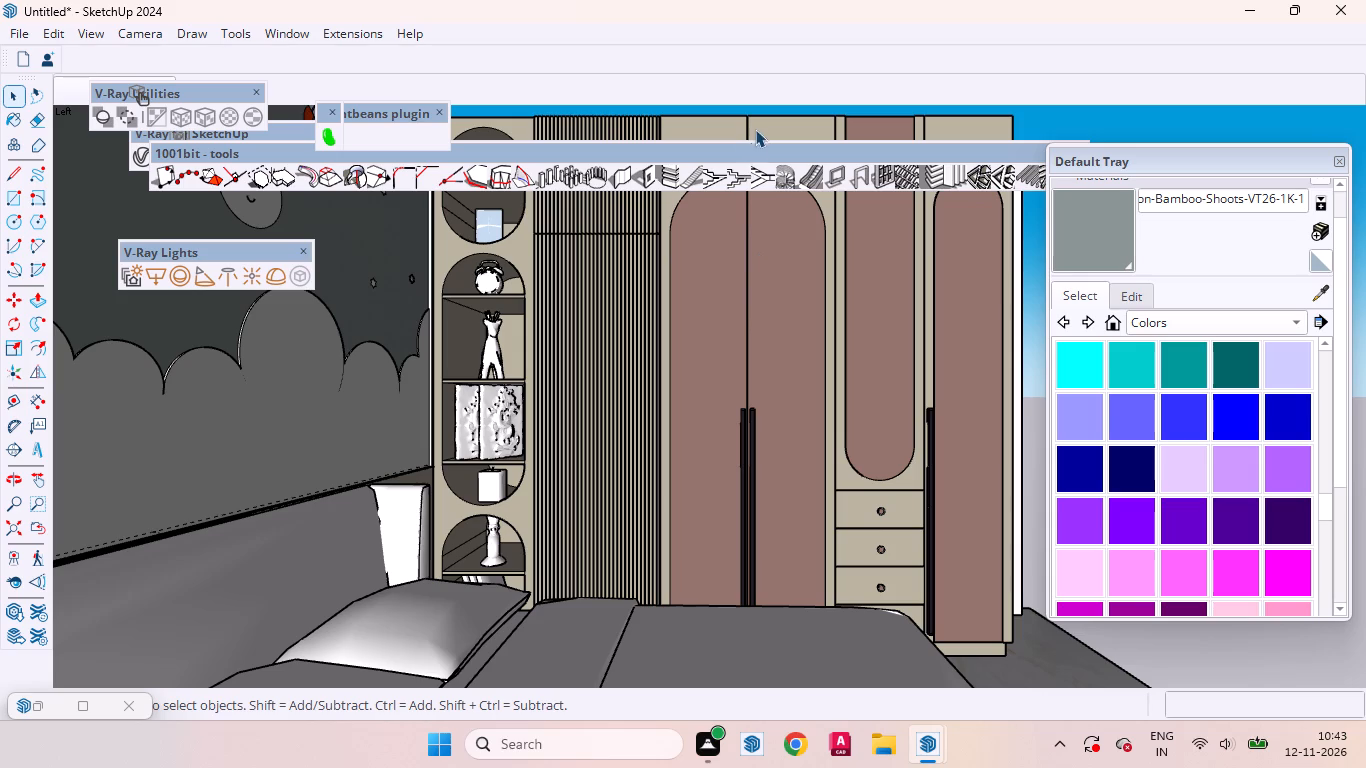
Move the 1001bit tools toolbar off the wardrobe area and close it.
drag(744, 147, 613, 287)
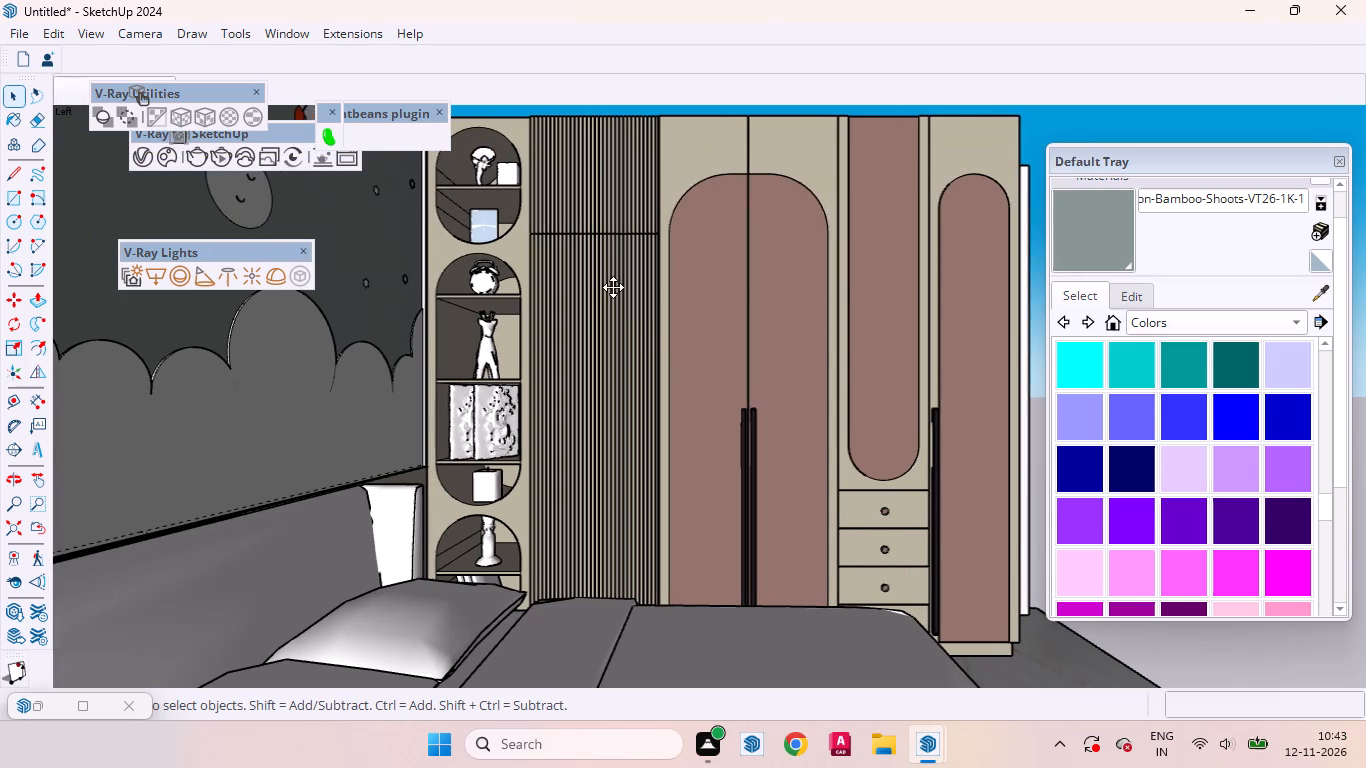
drag(613, 287, 759, 351)
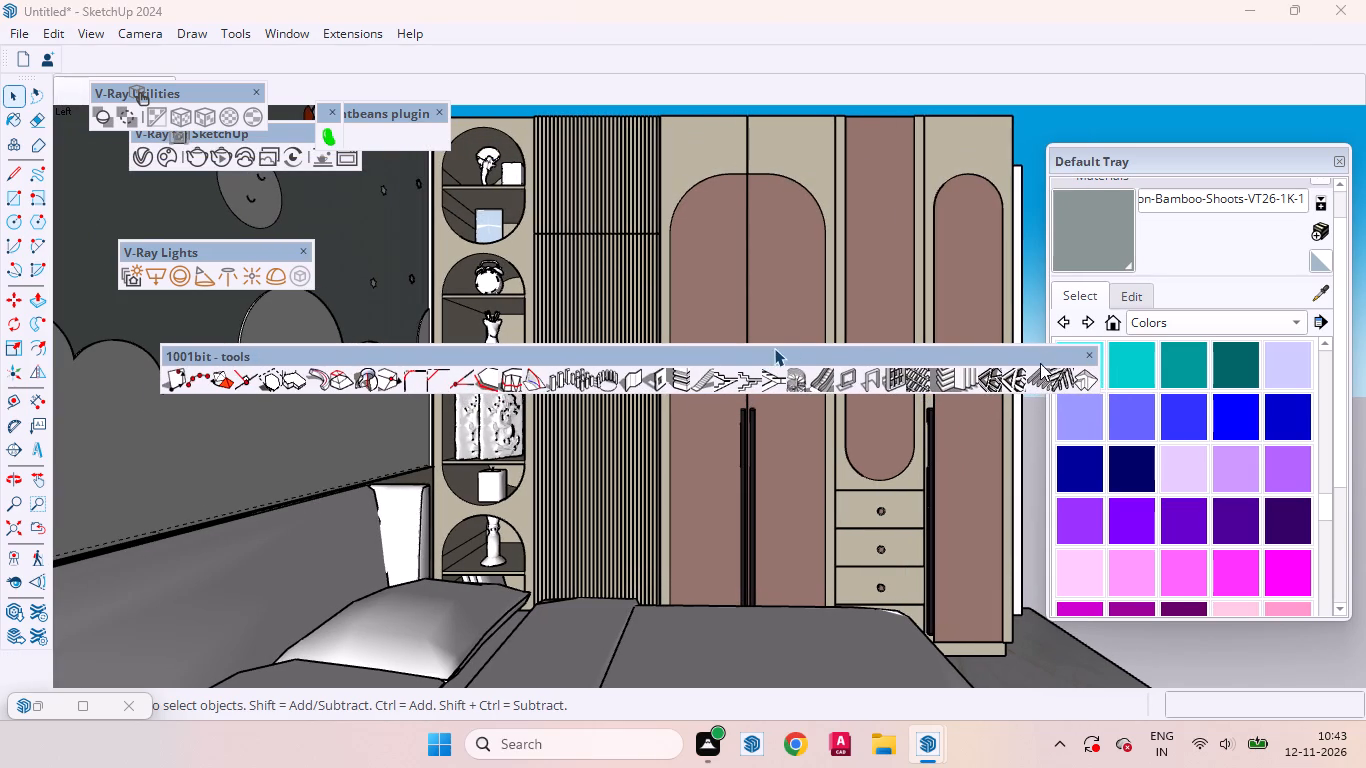
click(1090, 351)
Push/Pull the floor slab's open side face, along the side of the bed opposite the wardrobe, outward by 4.5".
scroll(714, 351, up, 4)
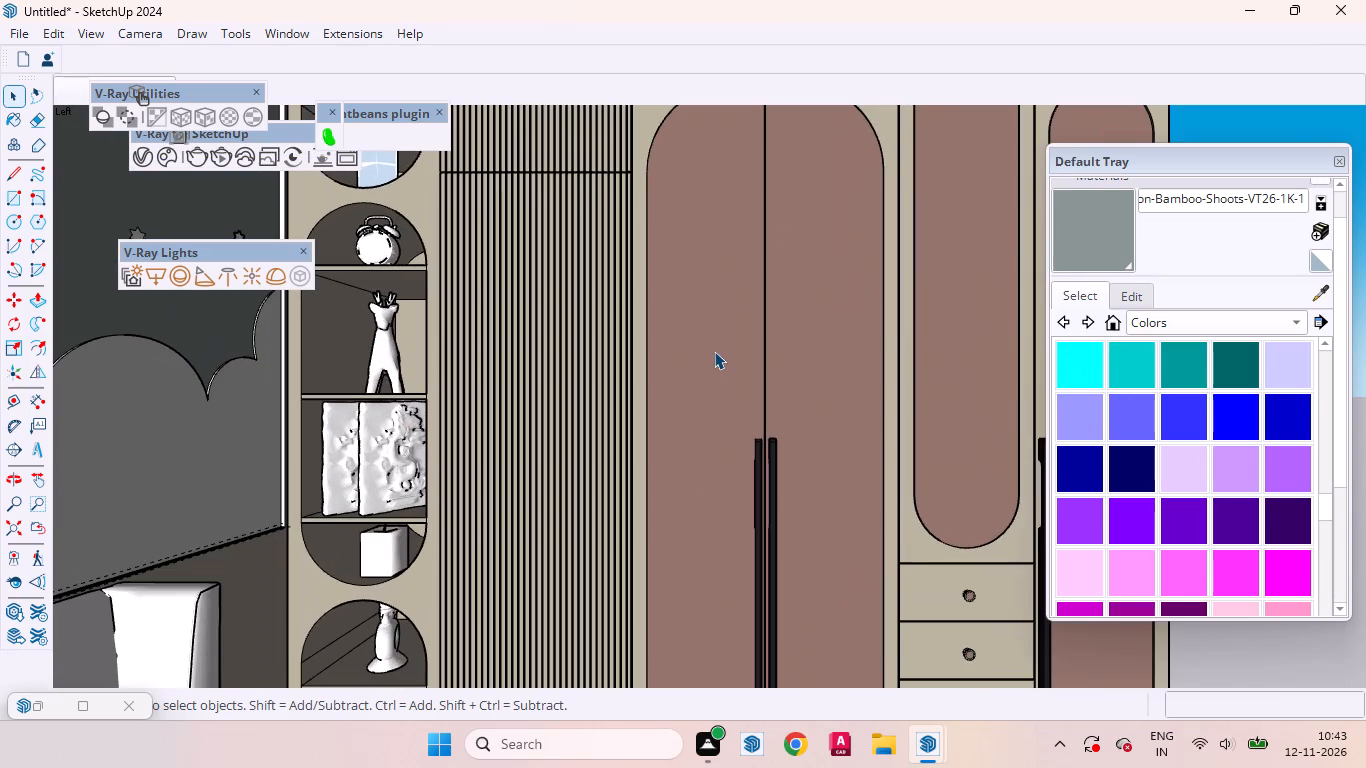
scroll(784, 384, down, 3)
middle_drag(816, 378, 540, 508)
scroll(697, 367, down, 2)
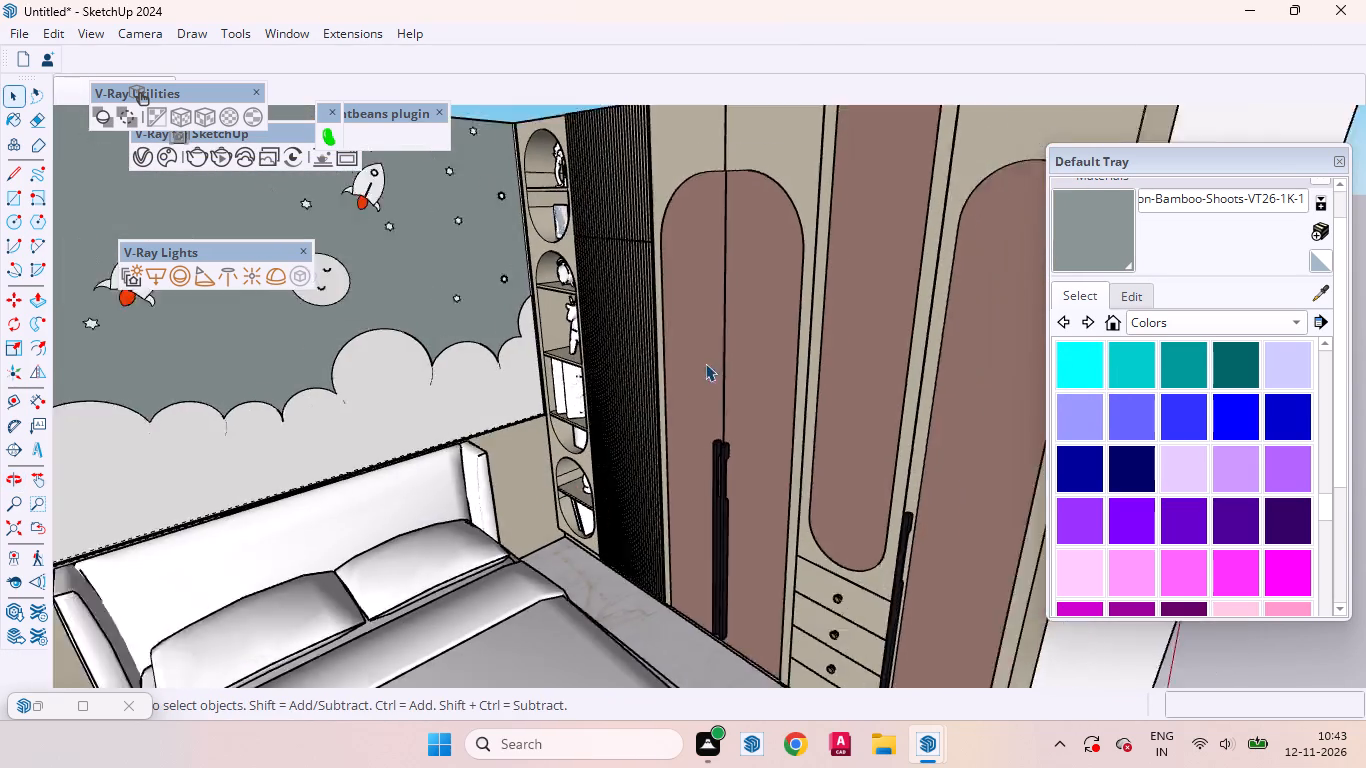
scroll(705, 363, down, 10)
scroll(581, 592, up, 8)
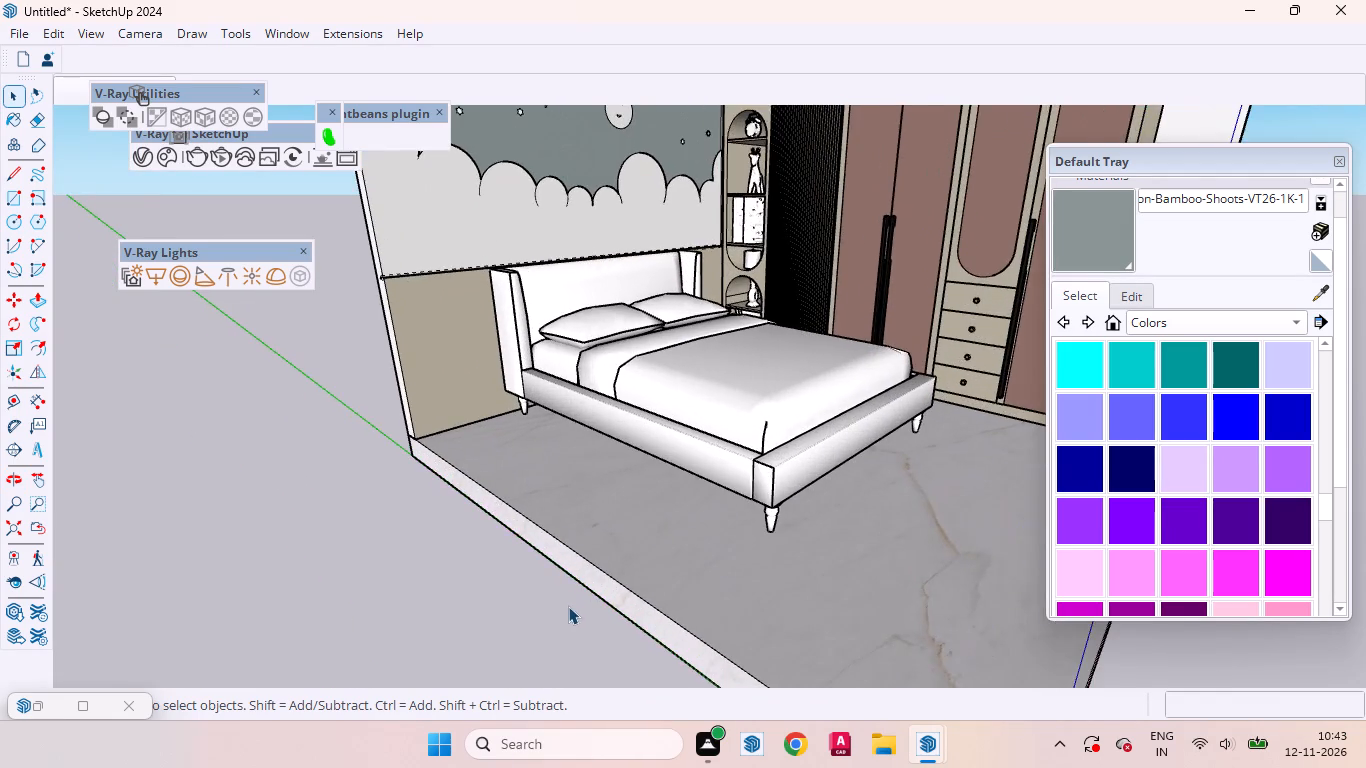
middle_drag(577, 604, 673, 572)
double_click(675, 539)
click(662, 536)
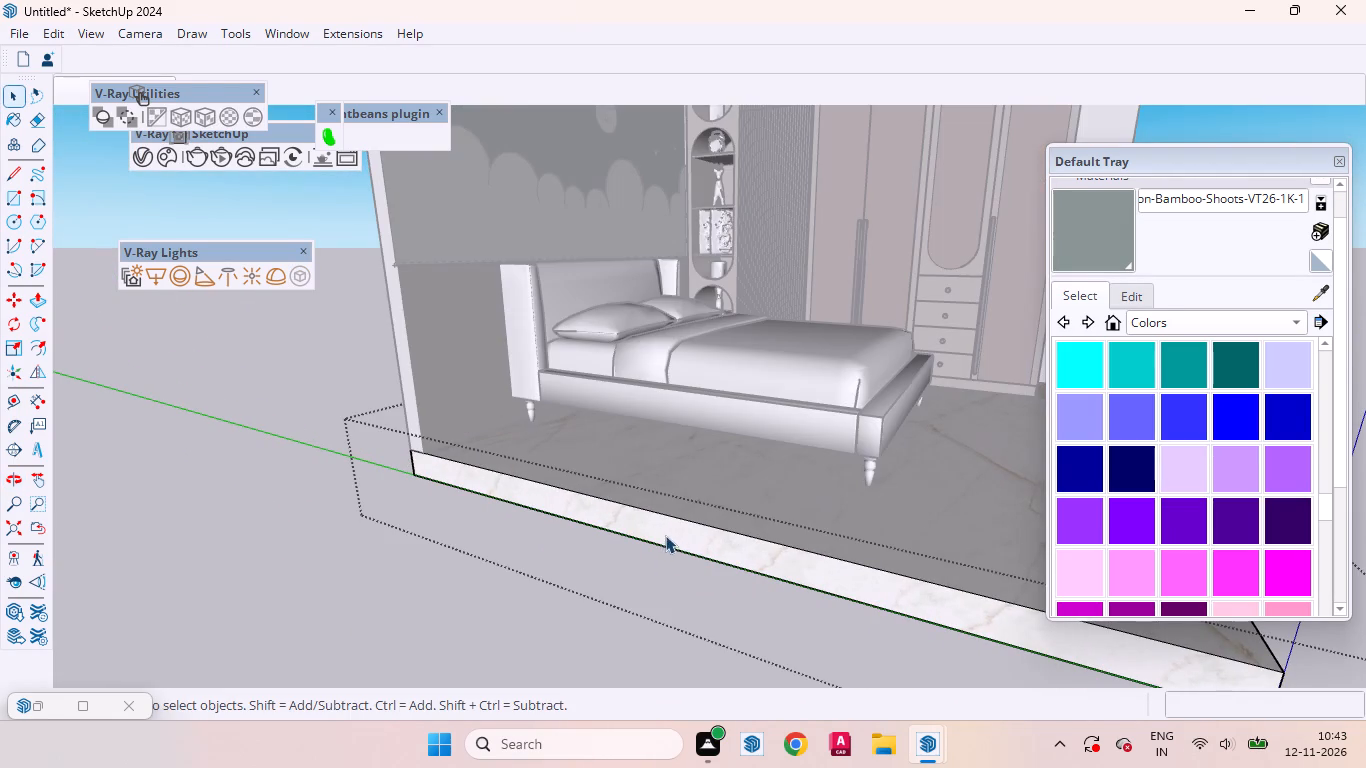
key(p)
click(729, 553)
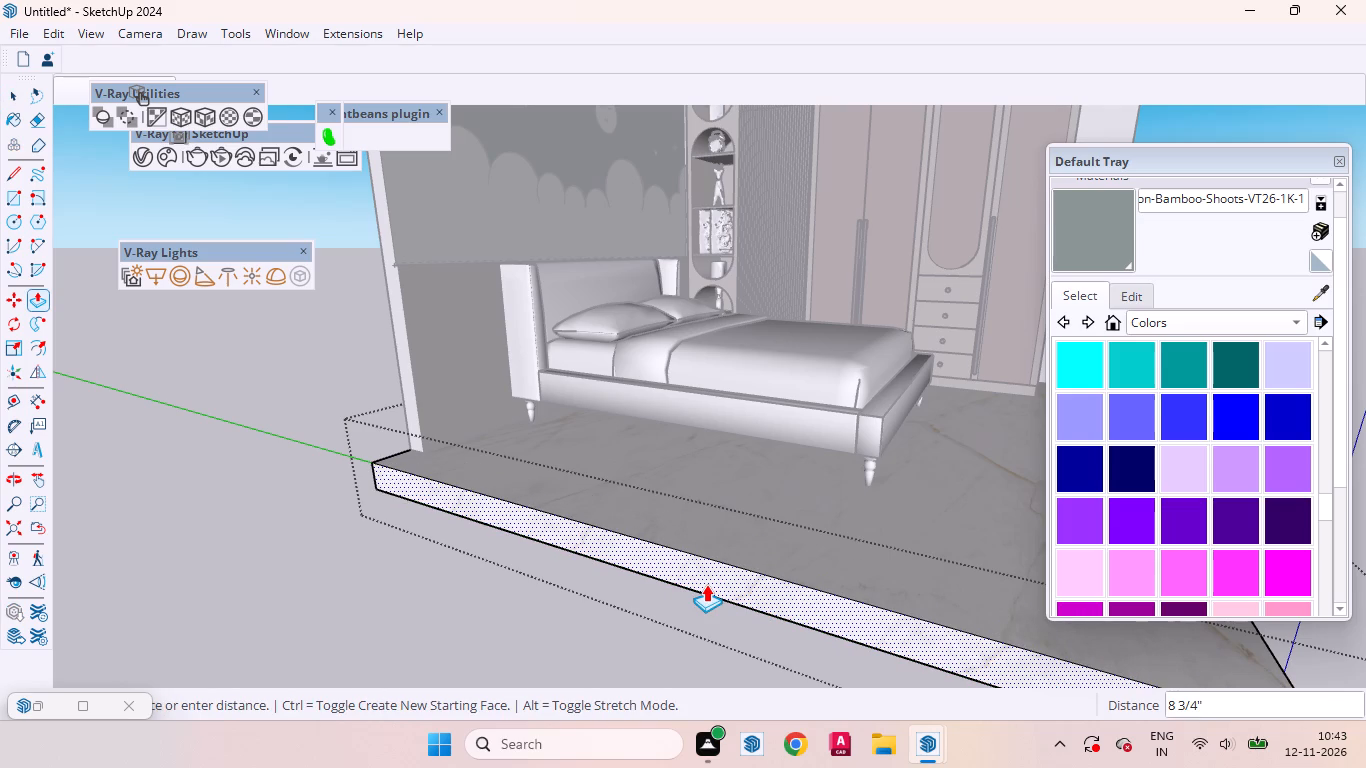
text(4.5)
key(Return)
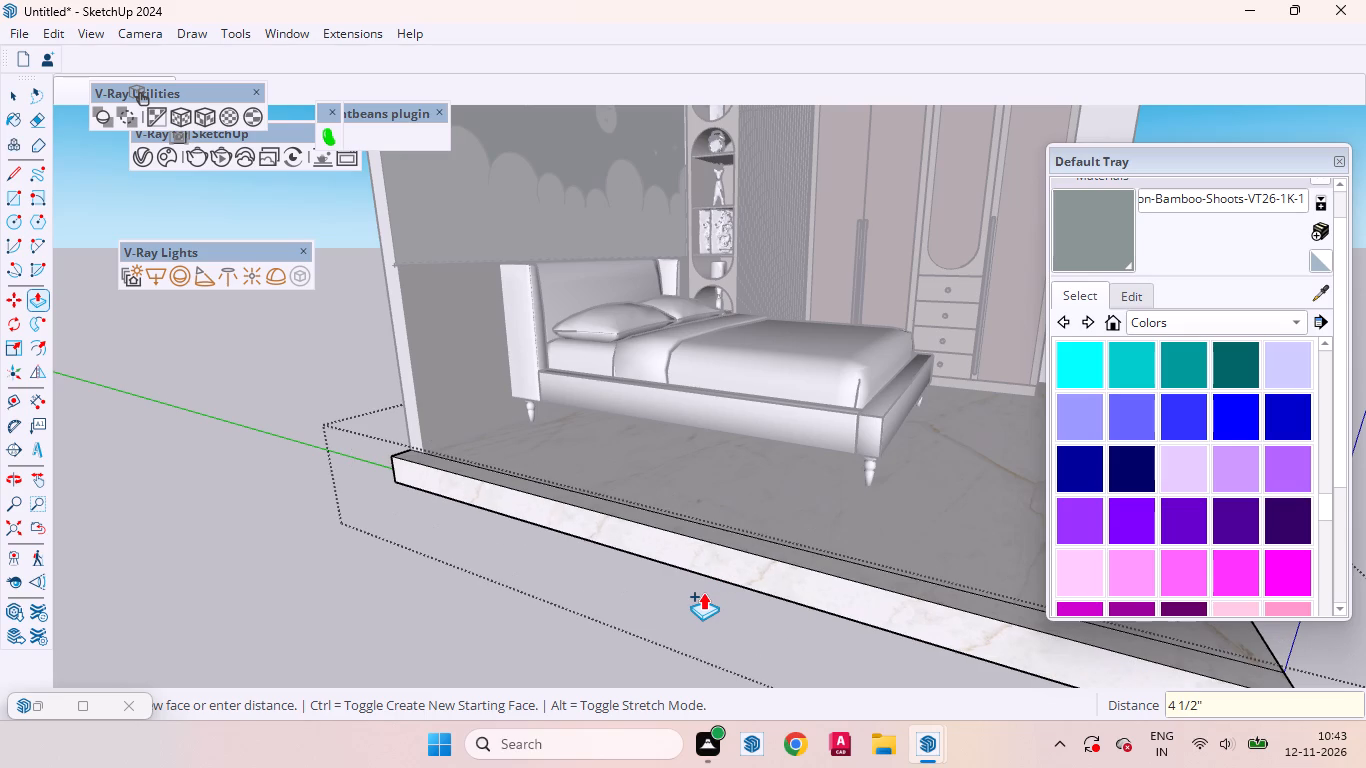
key(space)
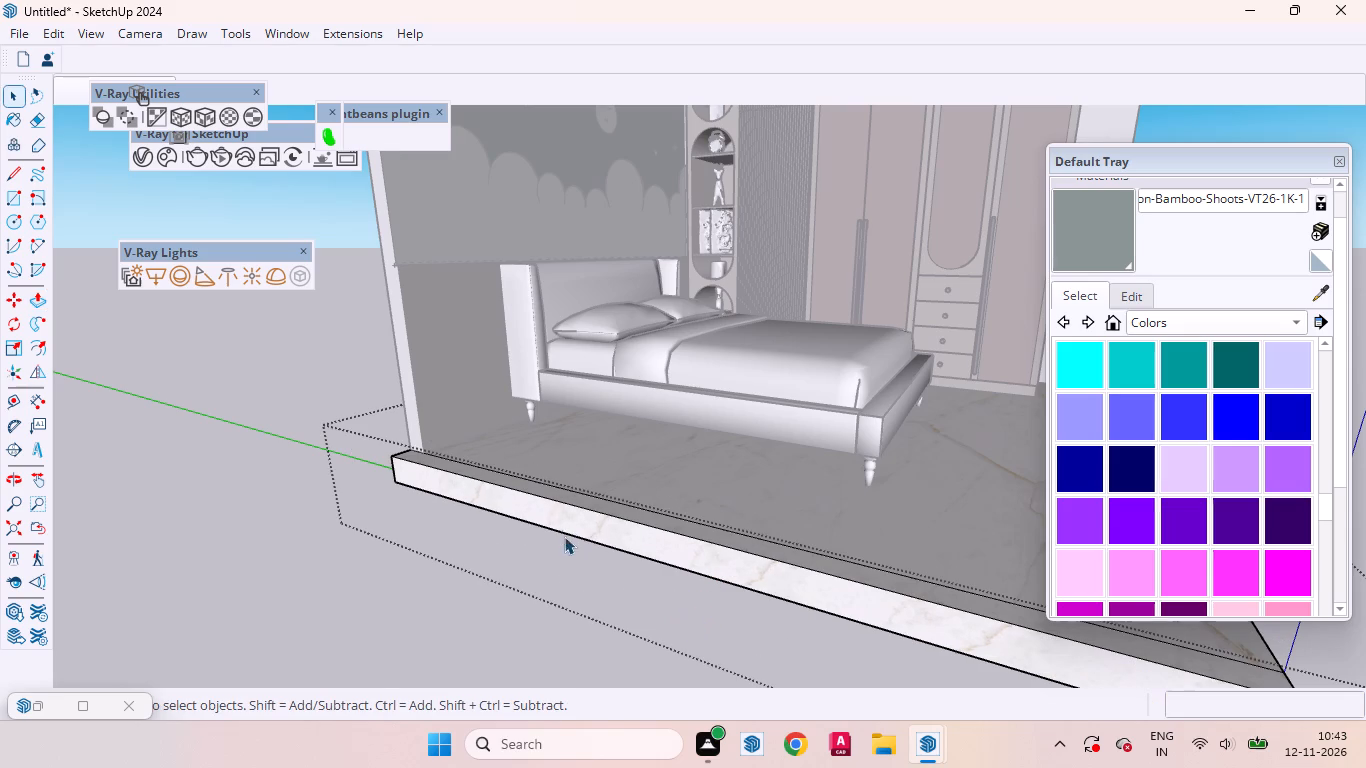
scroll(553, 592, down, 3)
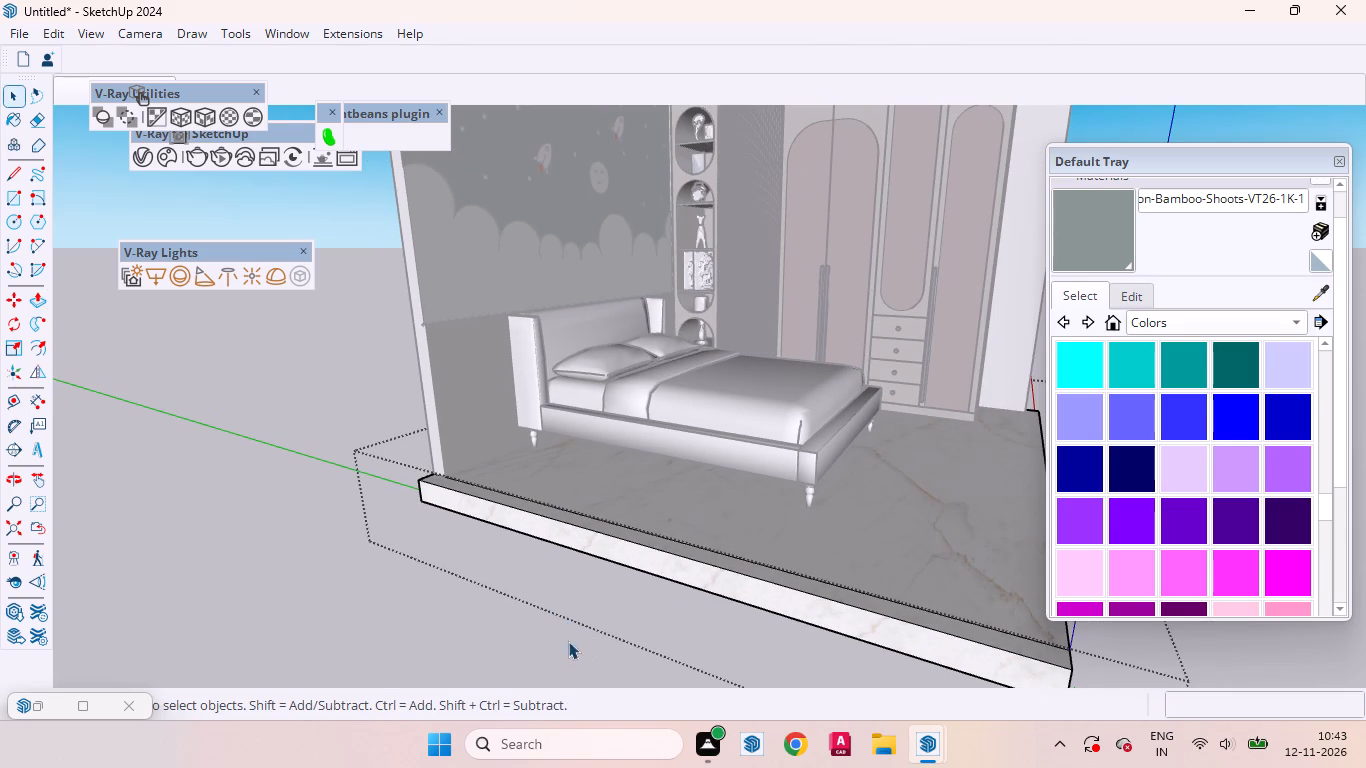
click(531, 633)
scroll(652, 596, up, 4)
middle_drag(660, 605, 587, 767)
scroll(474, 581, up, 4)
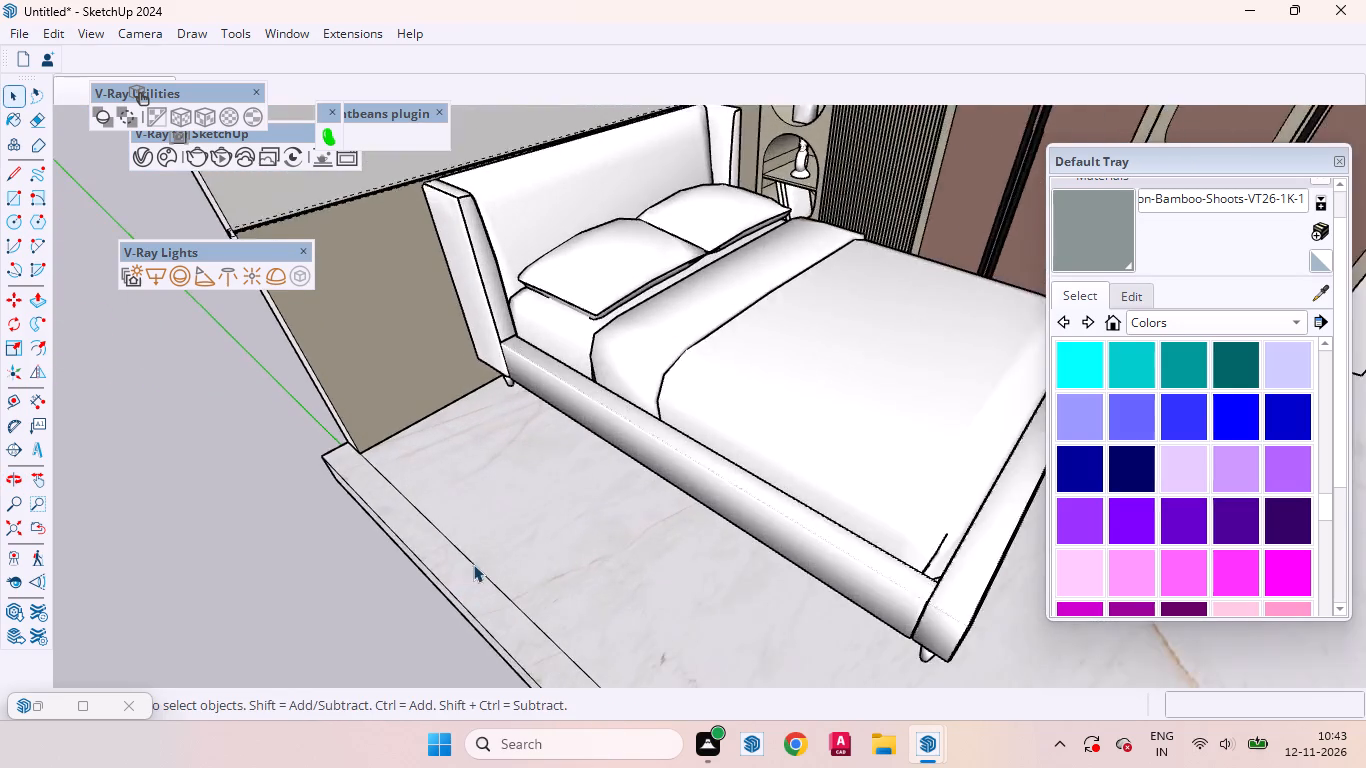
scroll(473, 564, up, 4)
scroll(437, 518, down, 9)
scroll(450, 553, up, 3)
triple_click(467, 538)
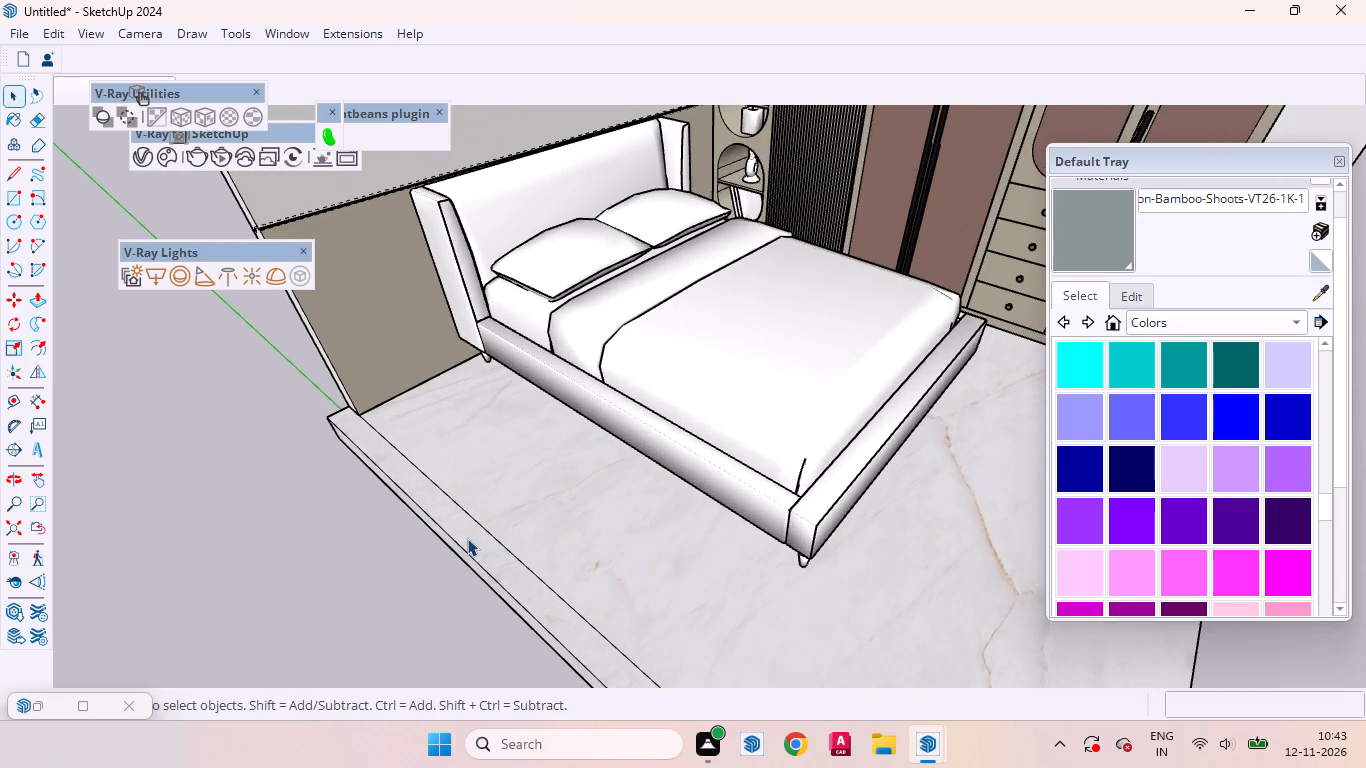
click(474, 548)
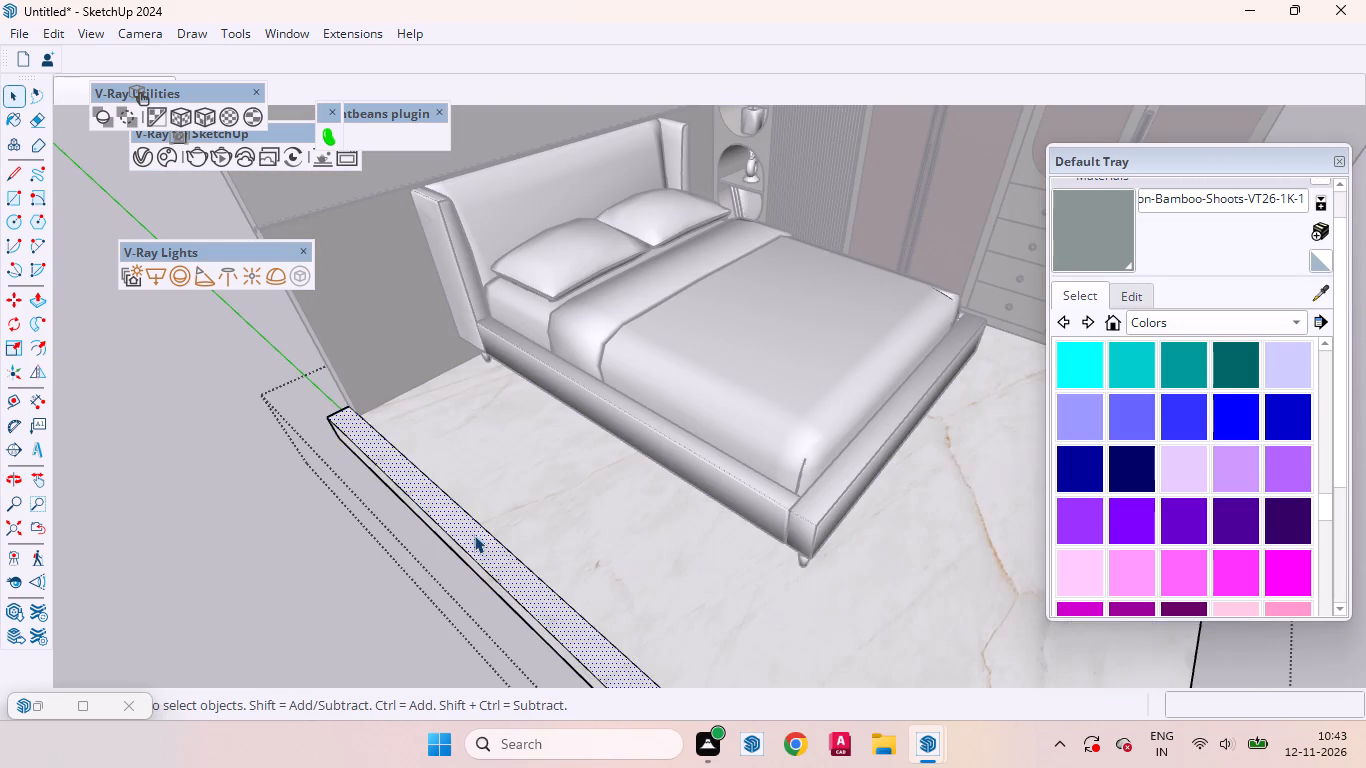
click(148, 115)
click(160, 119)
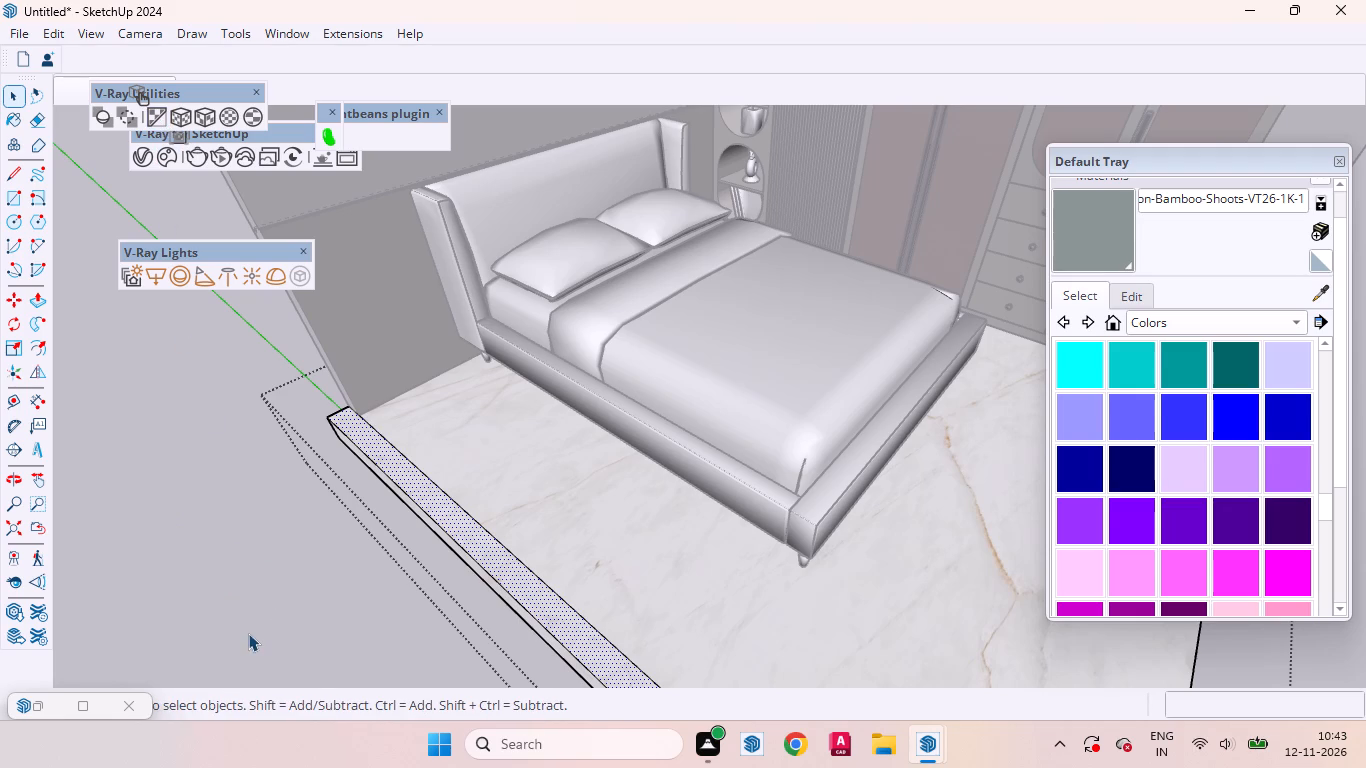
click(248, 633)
Paint the top face of the floor's narrow edge strip white with Color M00.
scroll(441, 440, down, 4)
middle_drag(538, 632, 487, 712)
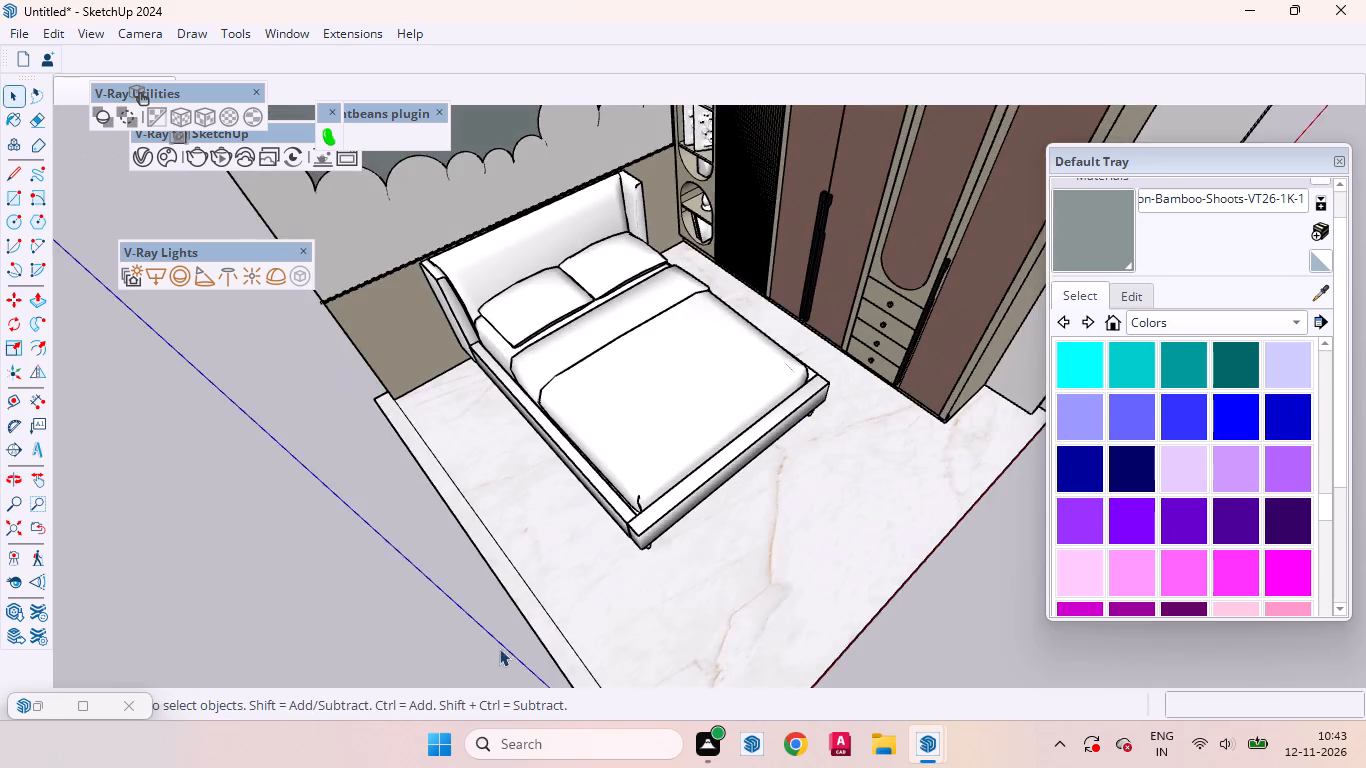
scroll(501, 646, up, 7)
triple_click(526, 569)
click(517, 562)
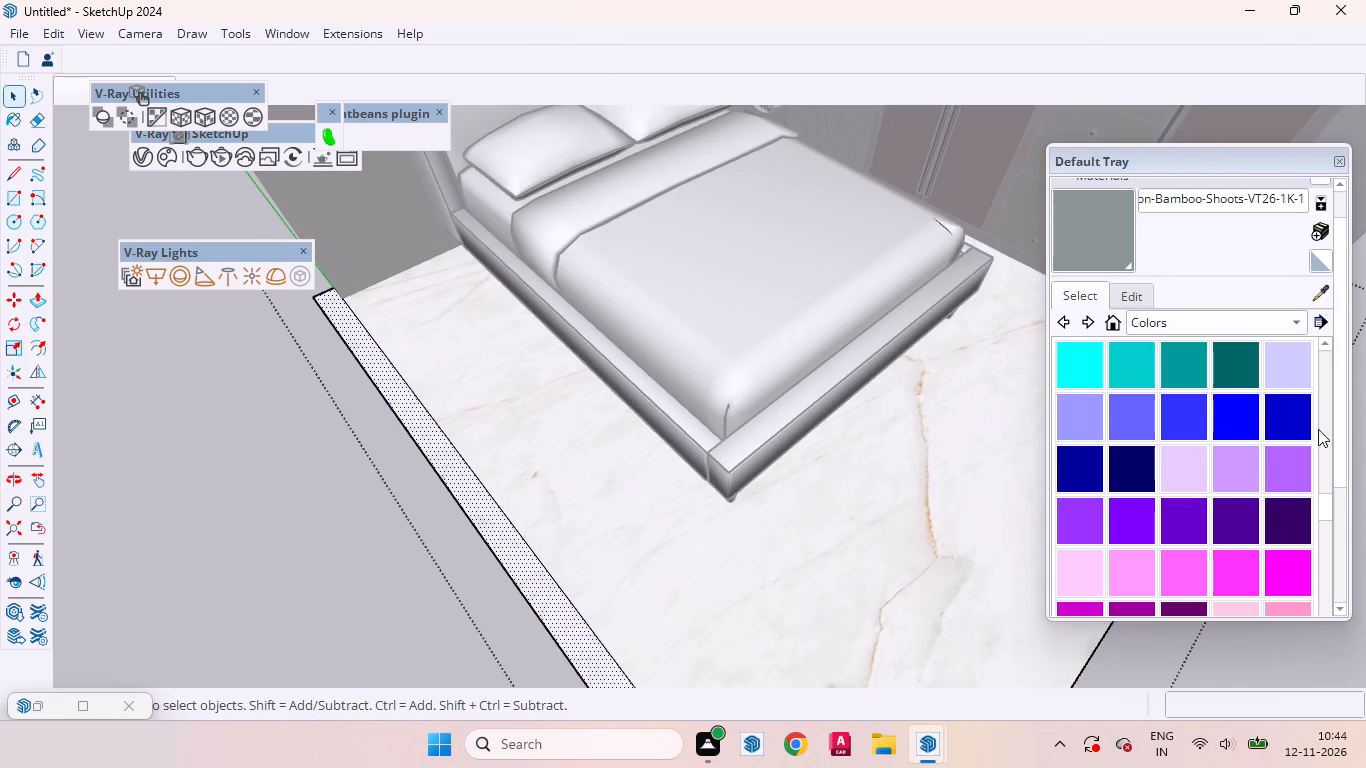
scroll(1190, 532, down, 6)
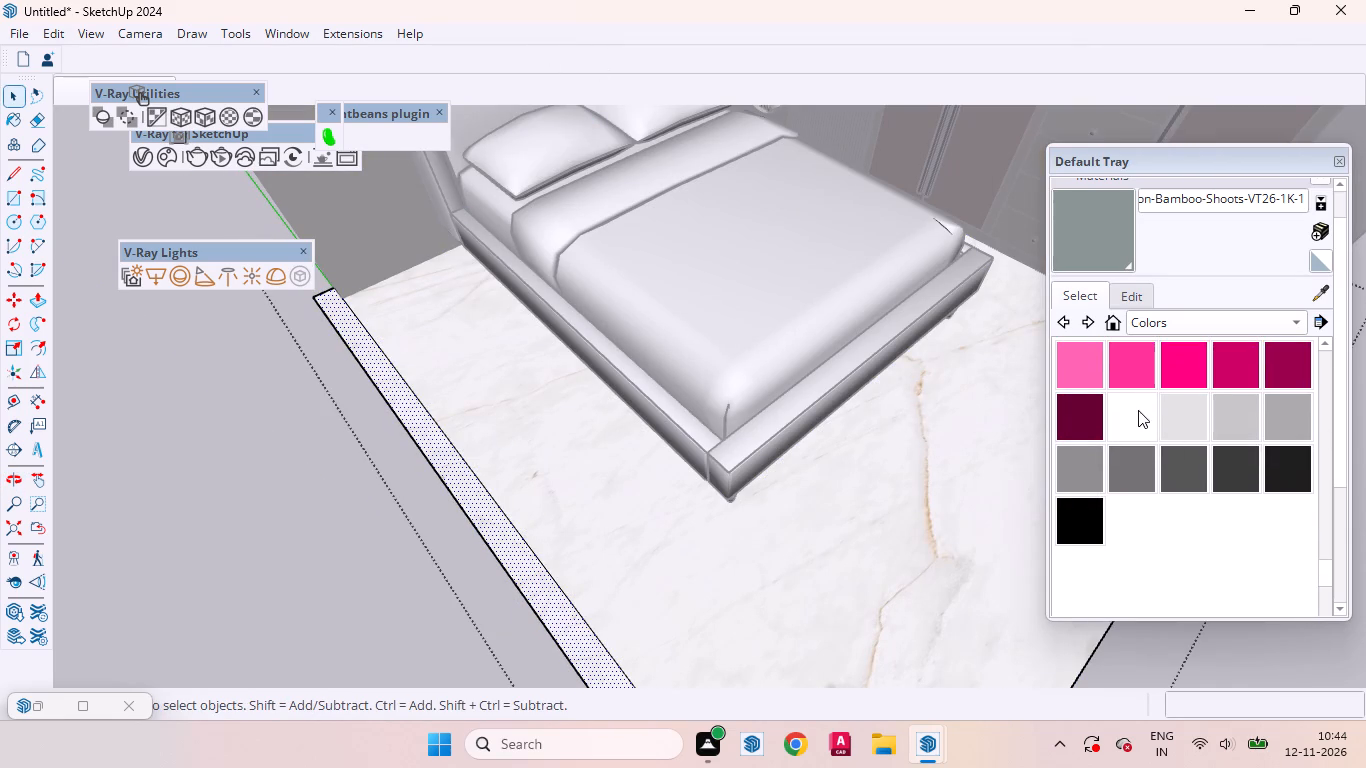
click(1138, 410)
click(464, 474)
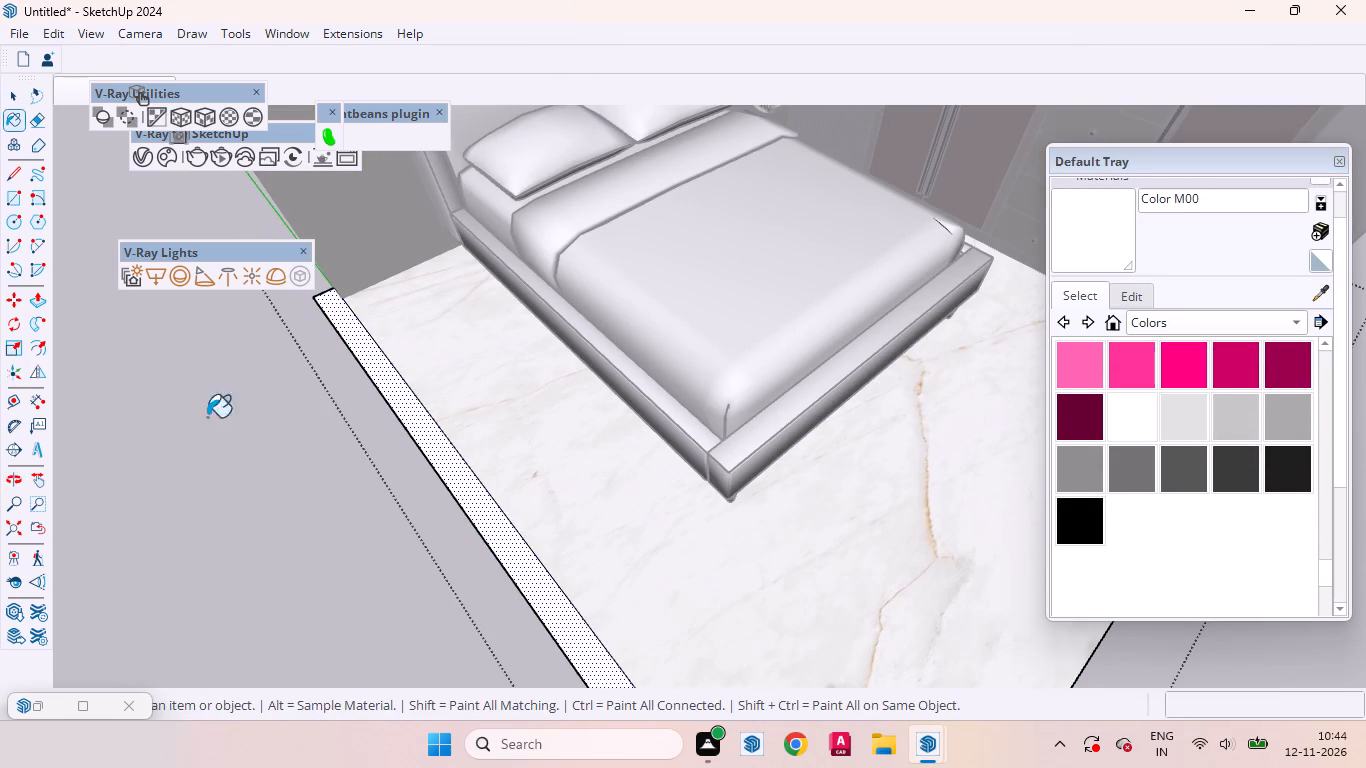
click(11, 101)
click(306, 691)
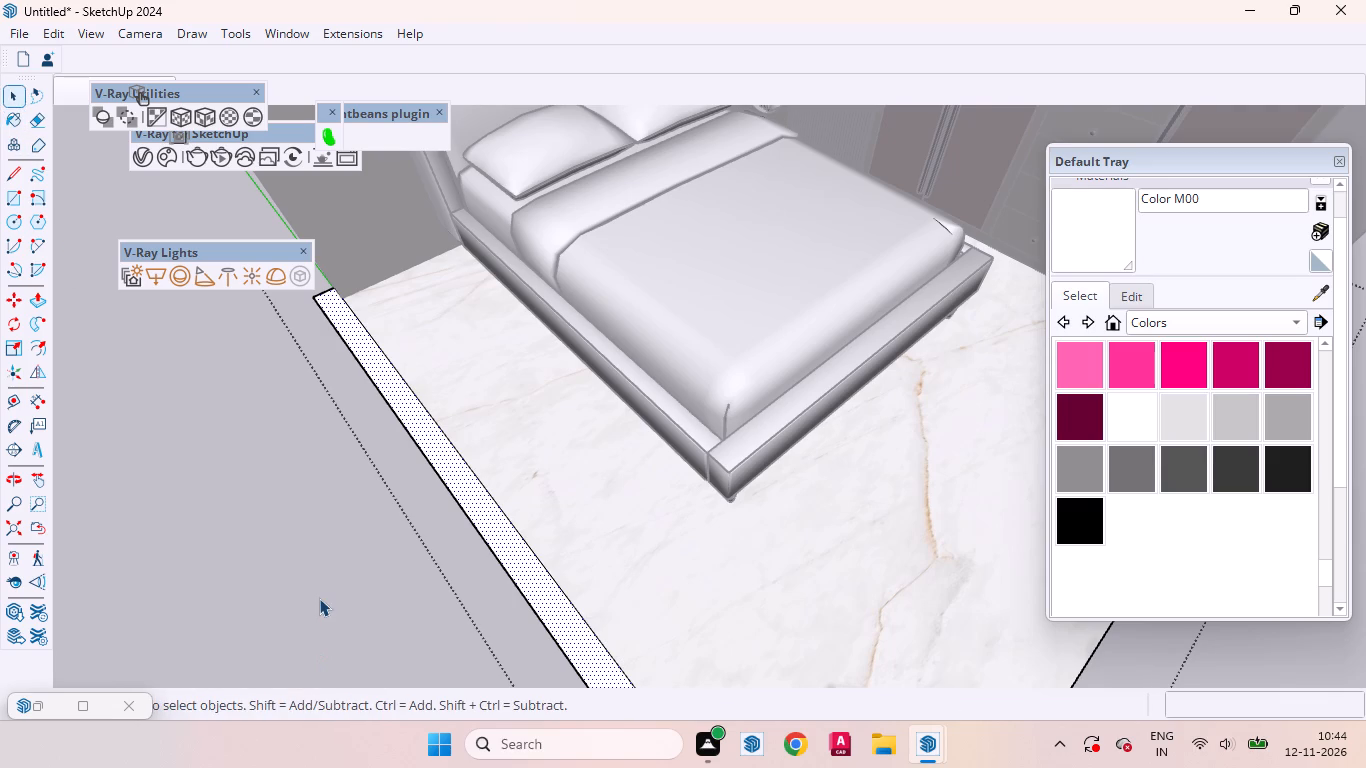
click(319, 598)
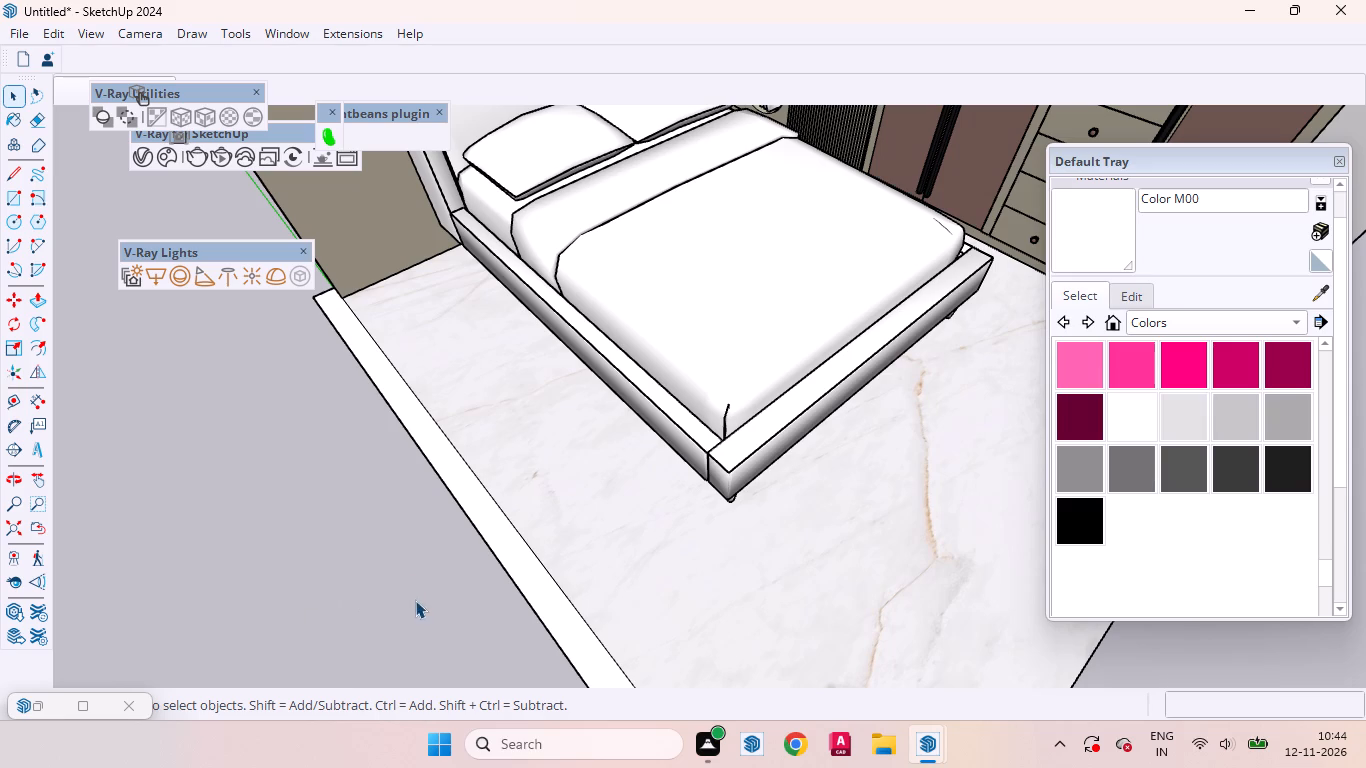
Push/Pull the white floor strip upward 9'4" to form the side wall beside the bed.
click(489, 519)
double_click(489, 519)
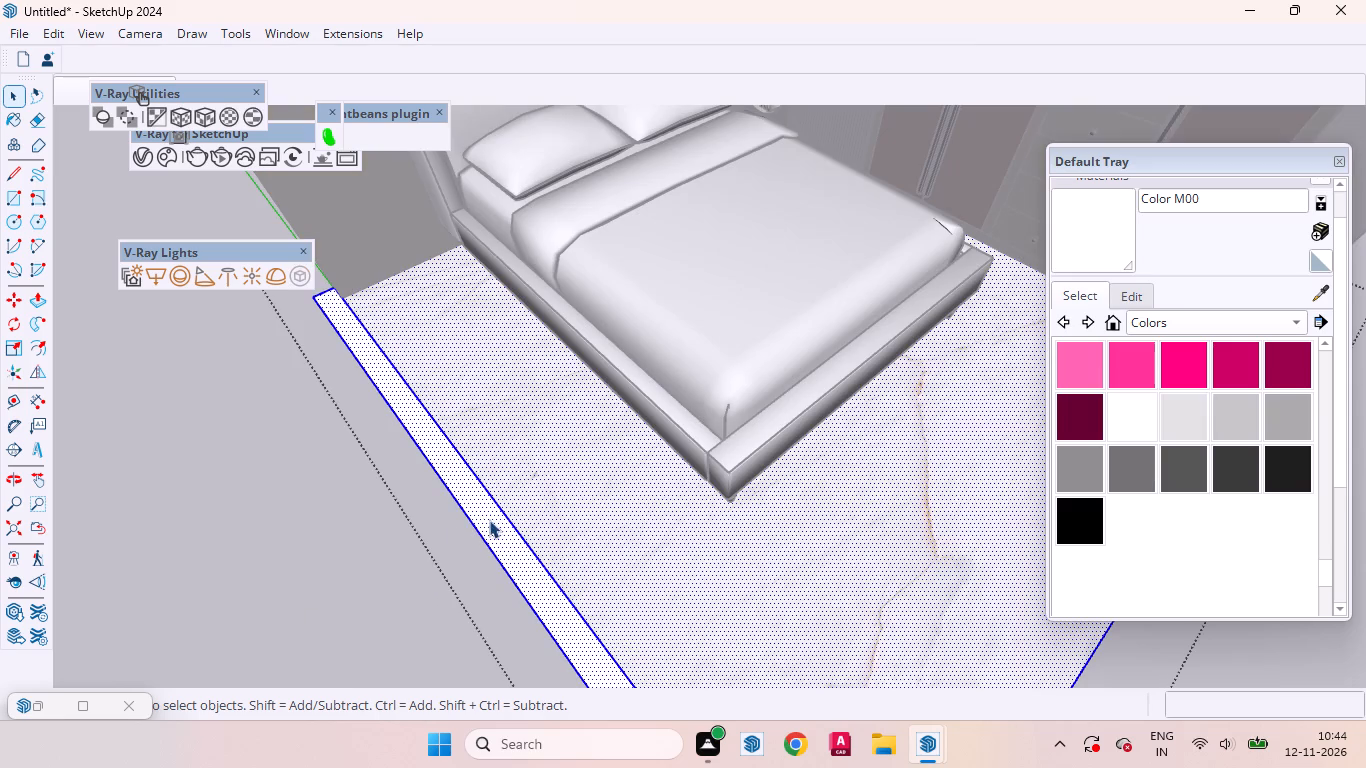
click(490, 522)
click(501, 542)
key(p)
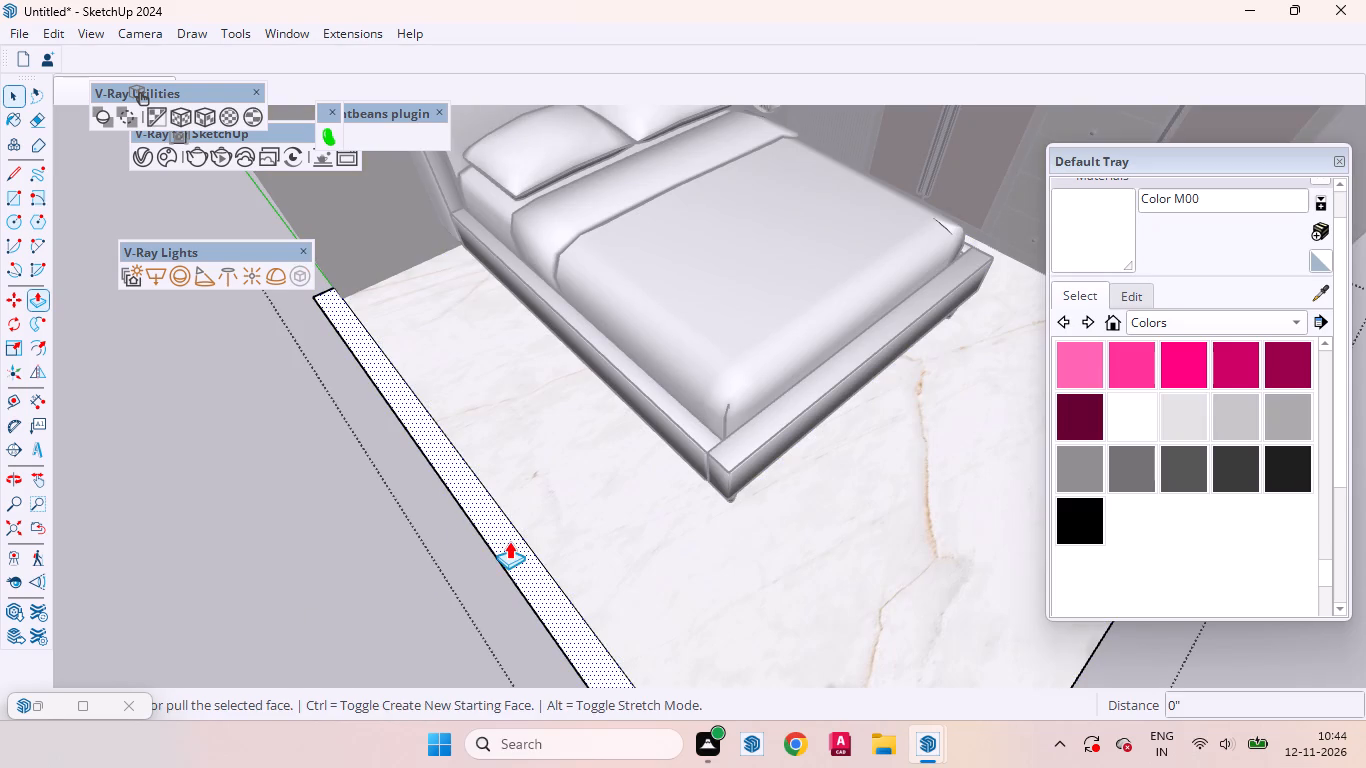
click(505, 544)
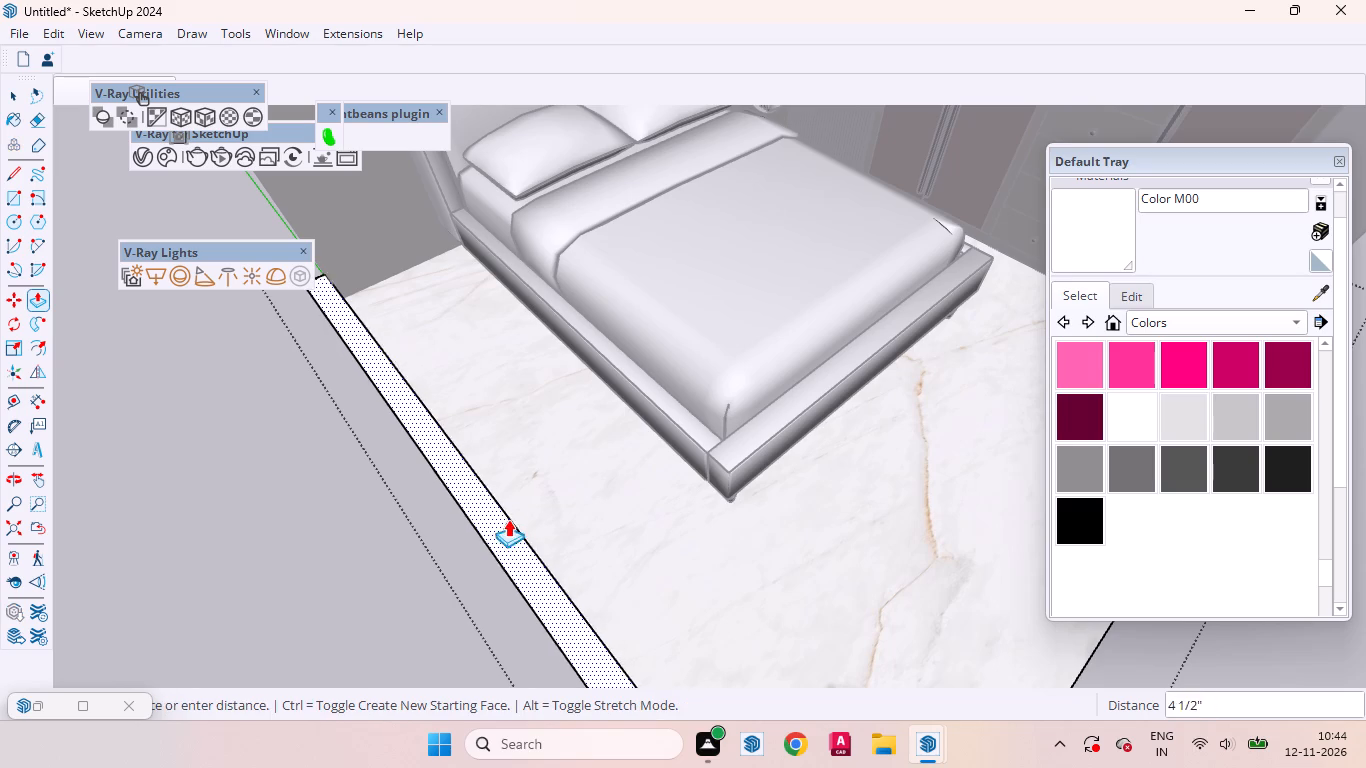
key(9)
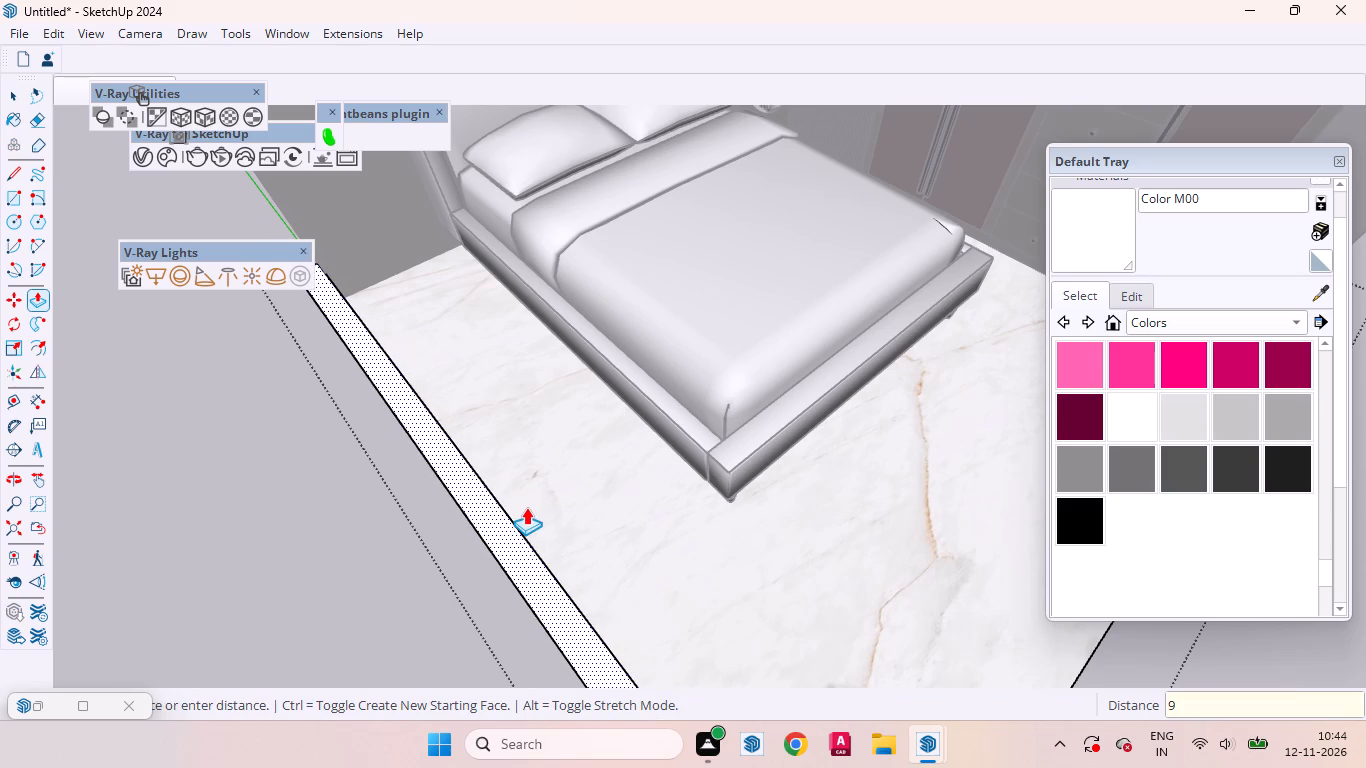
key(apostrophe)
key(4)
key(Return)
key(space)
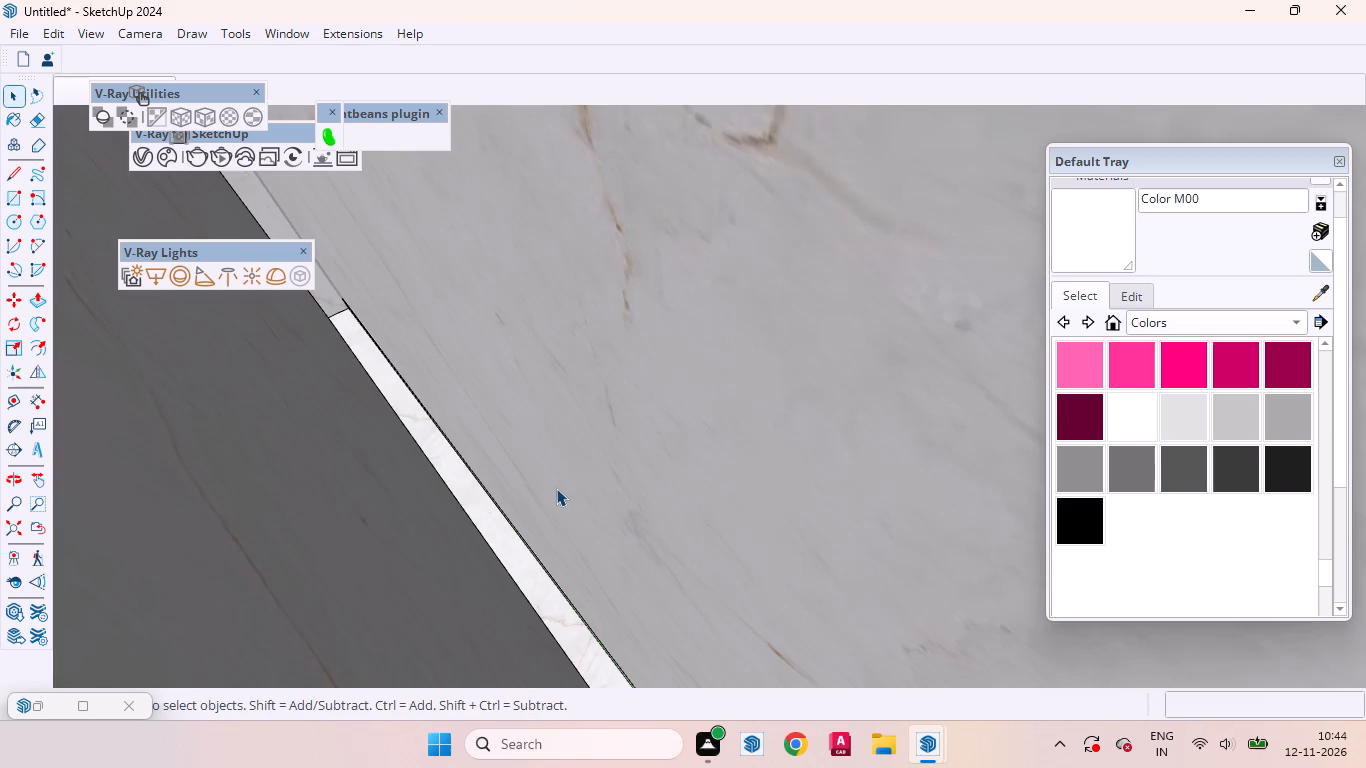
Close the room group's editing after raising the side wall beside the bed.
scroll(550, 486, down, 20)
scroll(550, 486, down, 16)
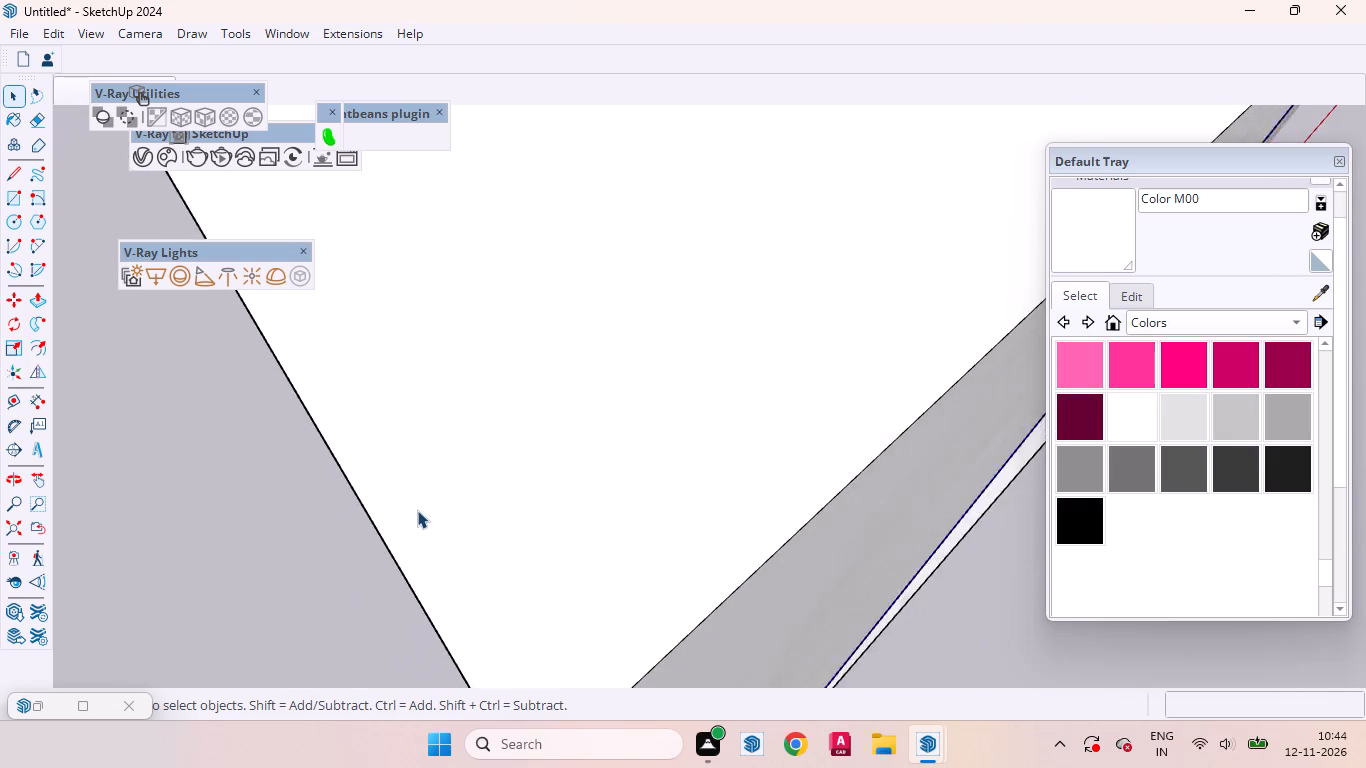
scroll(417, 510, down, 20)
scroll(417, 510, down, 19)
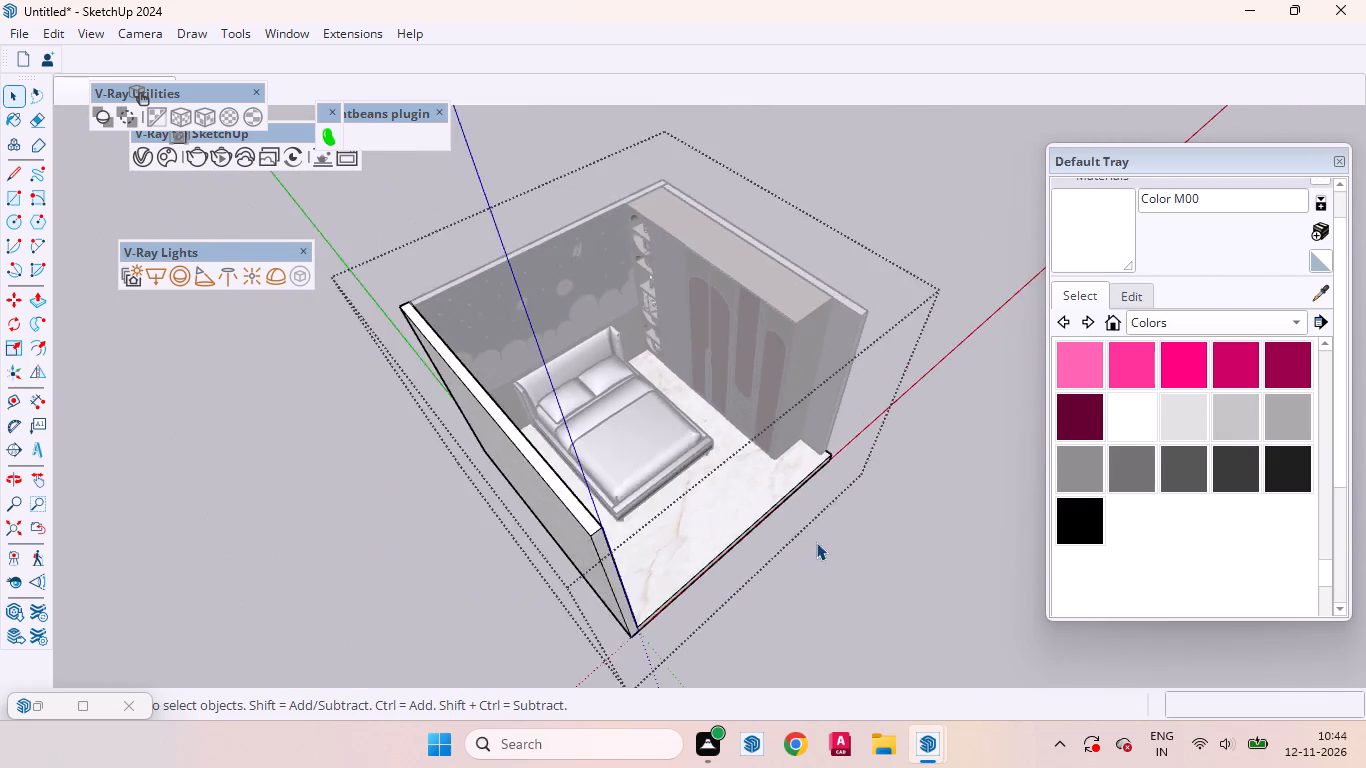
scroll(816, 542, down, 2)
scroll(819, 544, up, 1)
scroll(821, 545, down, 1)
scroll(501, 383, up, 20)
scroll(501, 383, up, 7)
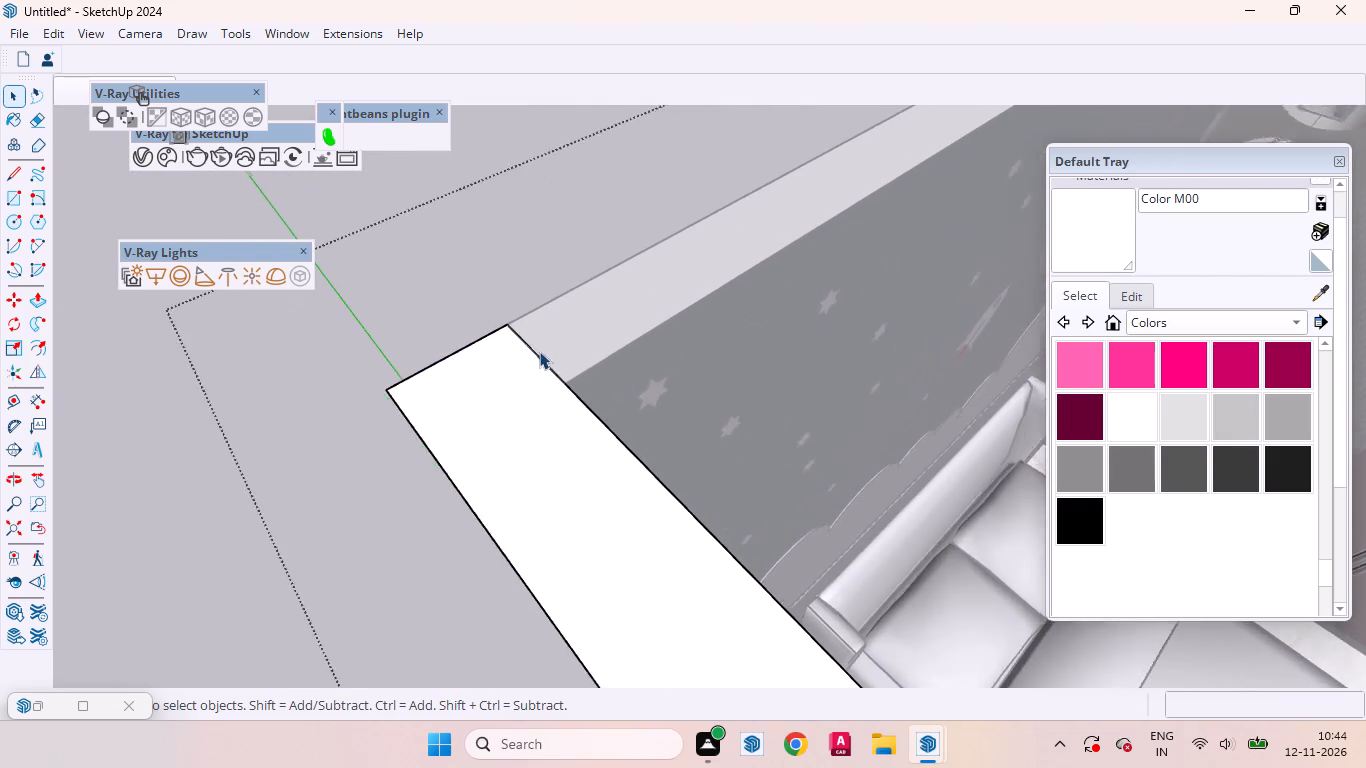
middle_drag(555, 346, 710, 257)
click(203, 491)
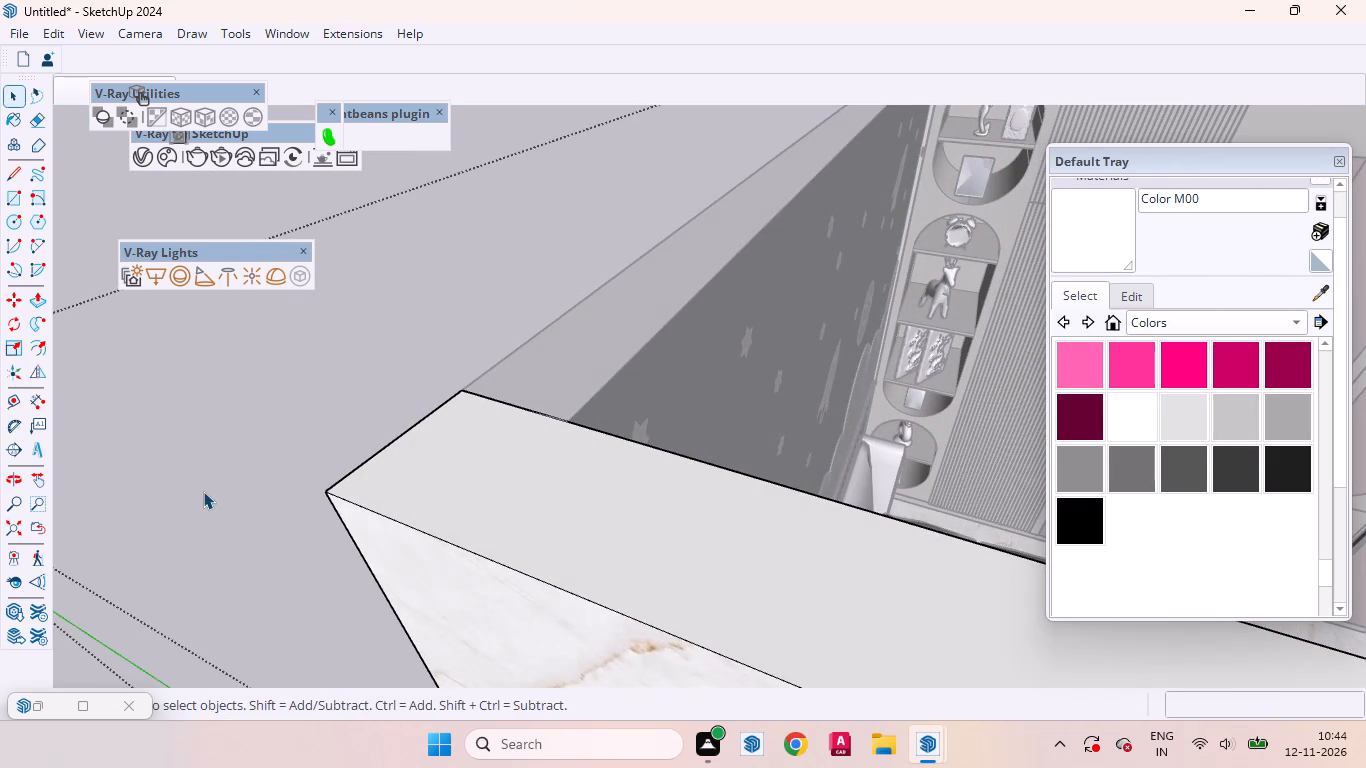
scroll(221, 473, down, 18)
click(187, 569)
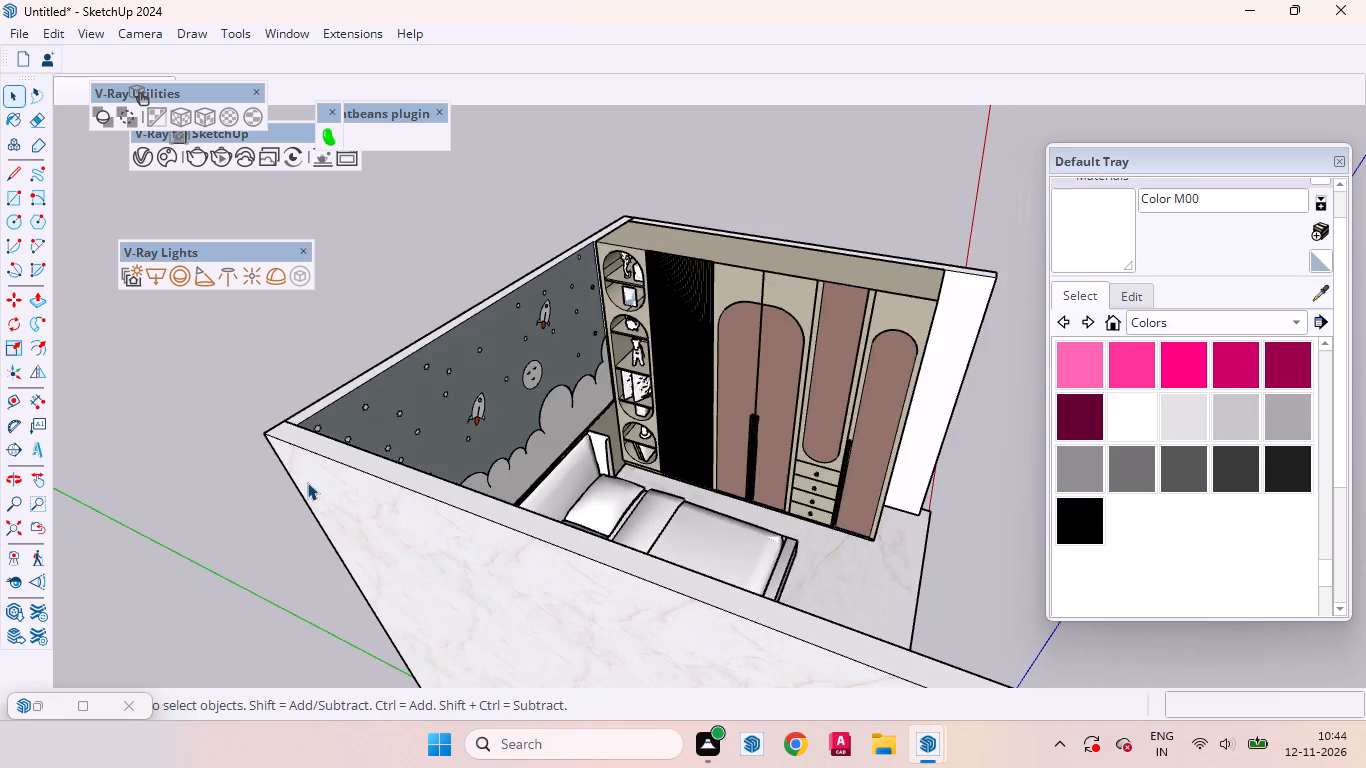
Inspect the room with the new side wall from outside, and recall the saved interior scene facing the wardrobe.
scroll(301, 456, down, 10)
middle_drag(738, 564, 253, 578)
scroll(522, 312, up, 4)
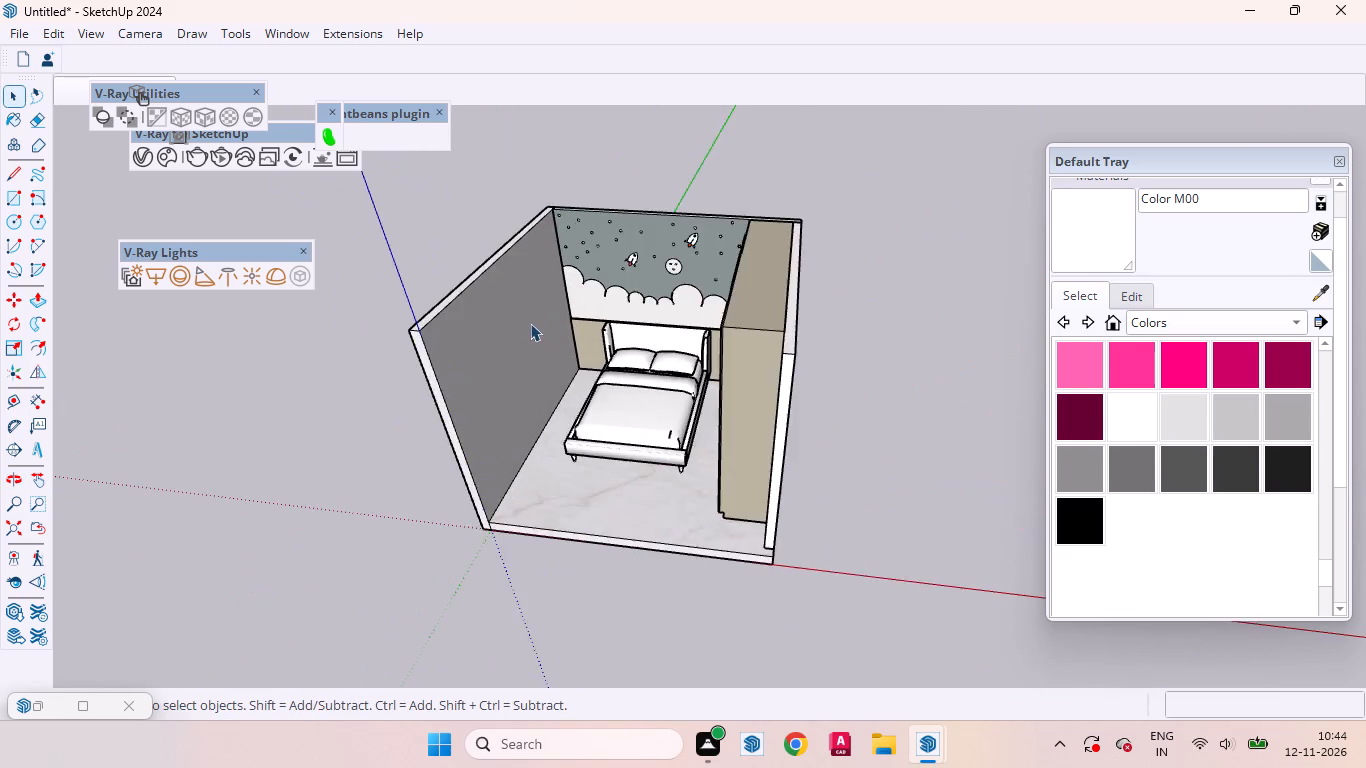
scroll(530, 323, up, 5)
middle_drag(537, 361, 849, 374)
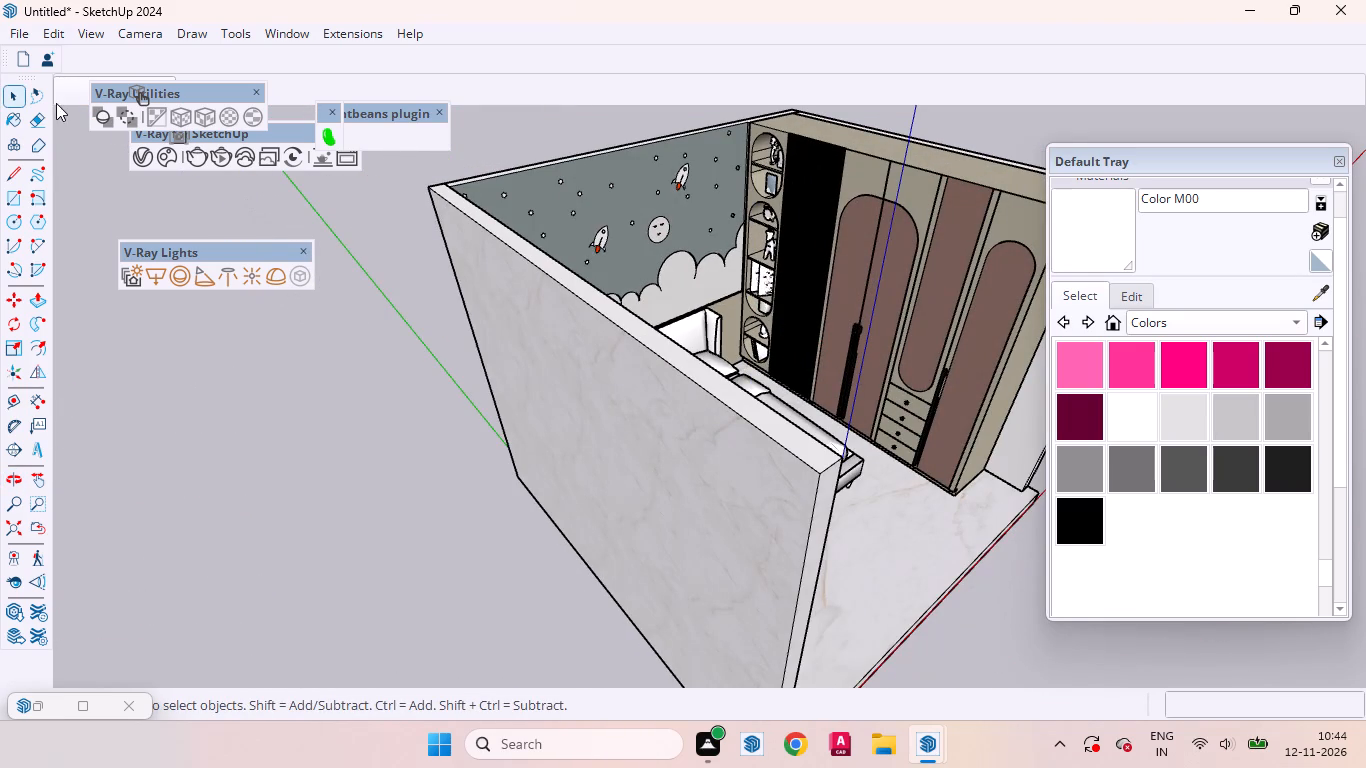
click(67, 95)
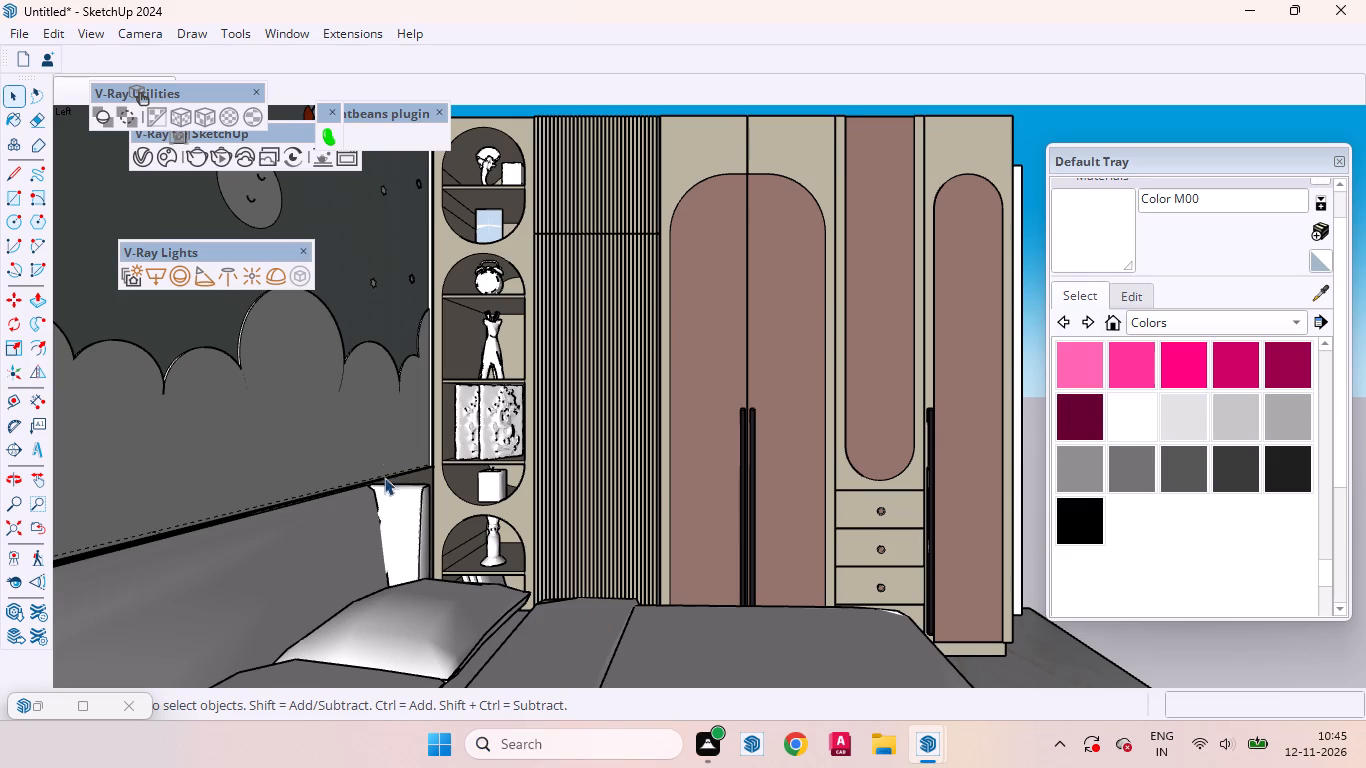
click(75, 99)
Move the floating V-Ray for SketchUp toolbar away from the V-Ray Utilities toolbar and restore the saved interior scene.
drag(293, 129, 595, 208)
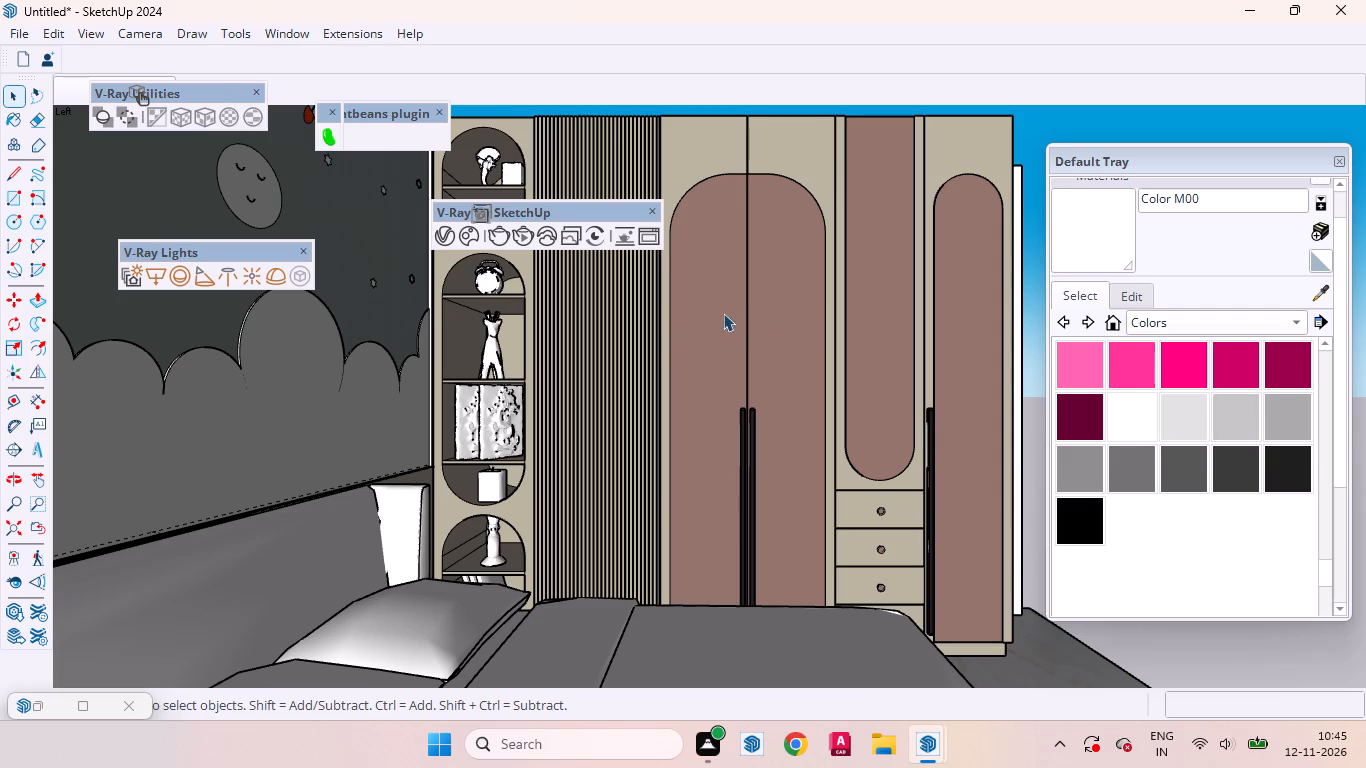
scroll(777, 380, down, 3)
click(65, 85)
Examine the bed, mural wall, wardrobe and the floor's remaining open side at the foot of the bed.
middle_drag(789, 341, 320, 504)
scroll(647, 426, down, 7)
scroll(787, 381, up, 1)
scroll(797, 380, down, 4)
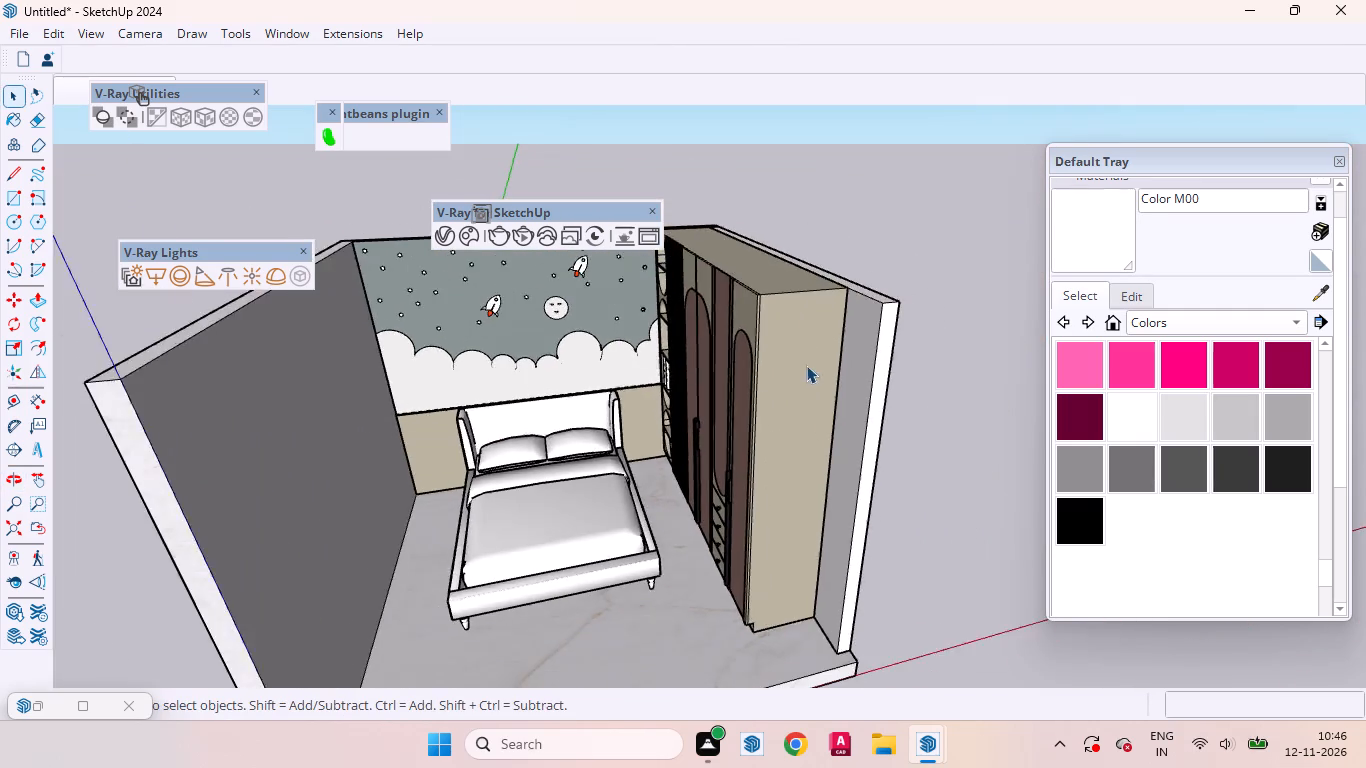
scroll(806, 365, down, 6)
middle_drag(812, 447, 735, 512)
scroll(497, 409, up, 8)
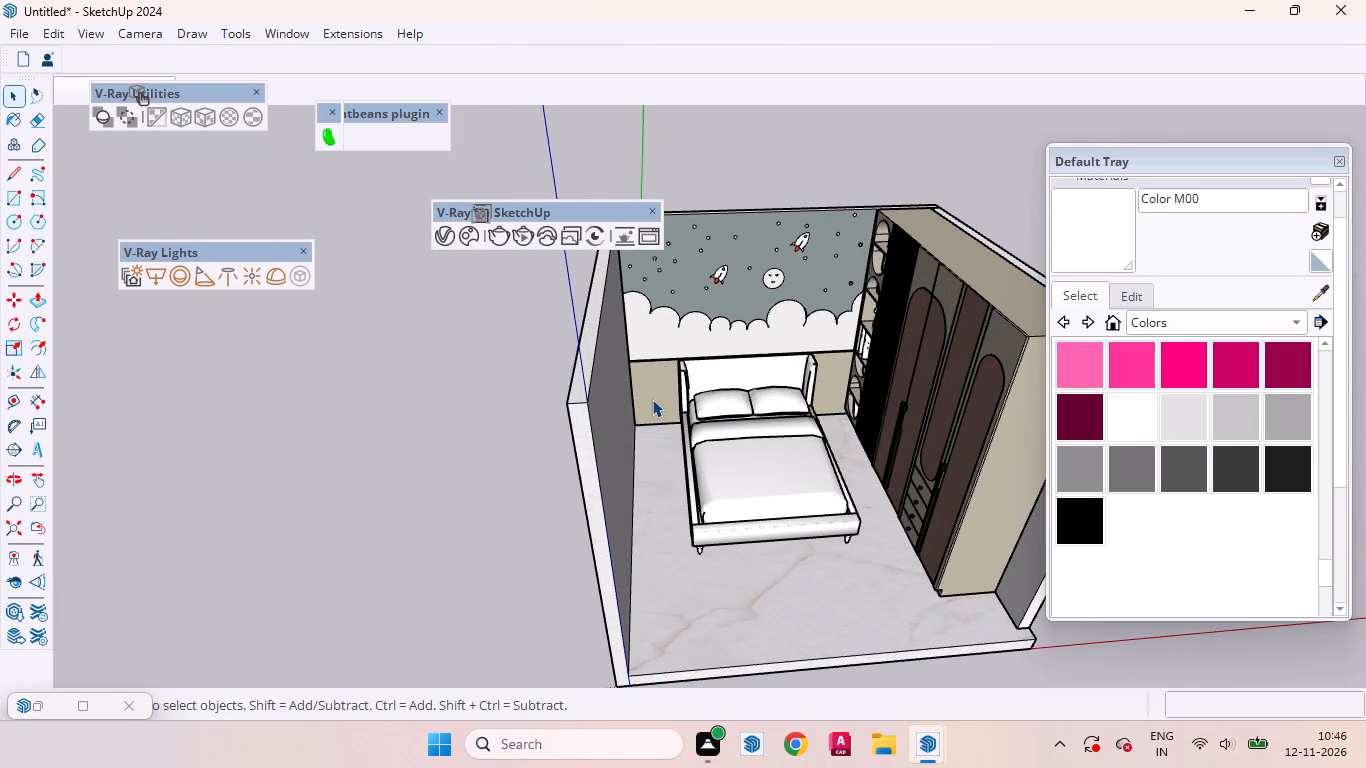
scroll(757, 389, up, 7)
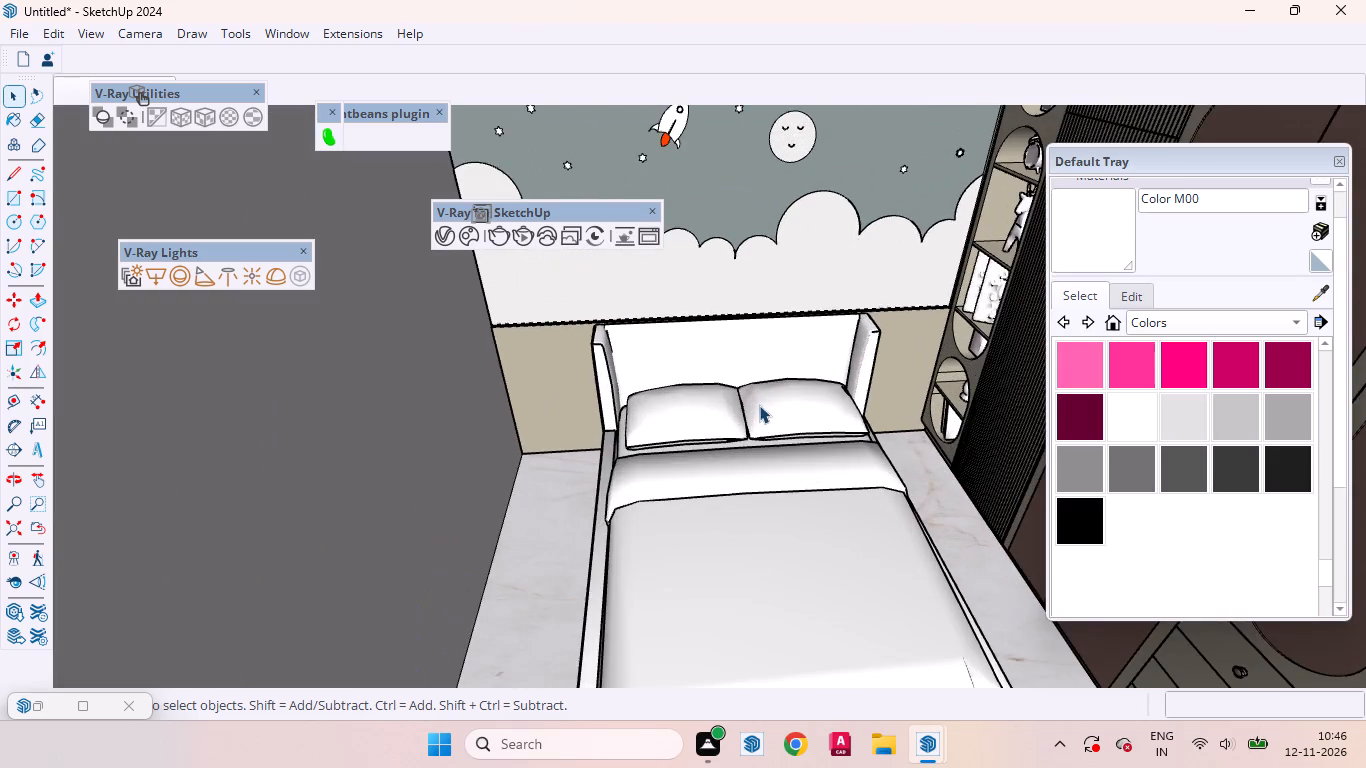
scroll(759, 405, down, 4)
middle_drag(802, 418, 756, 467)
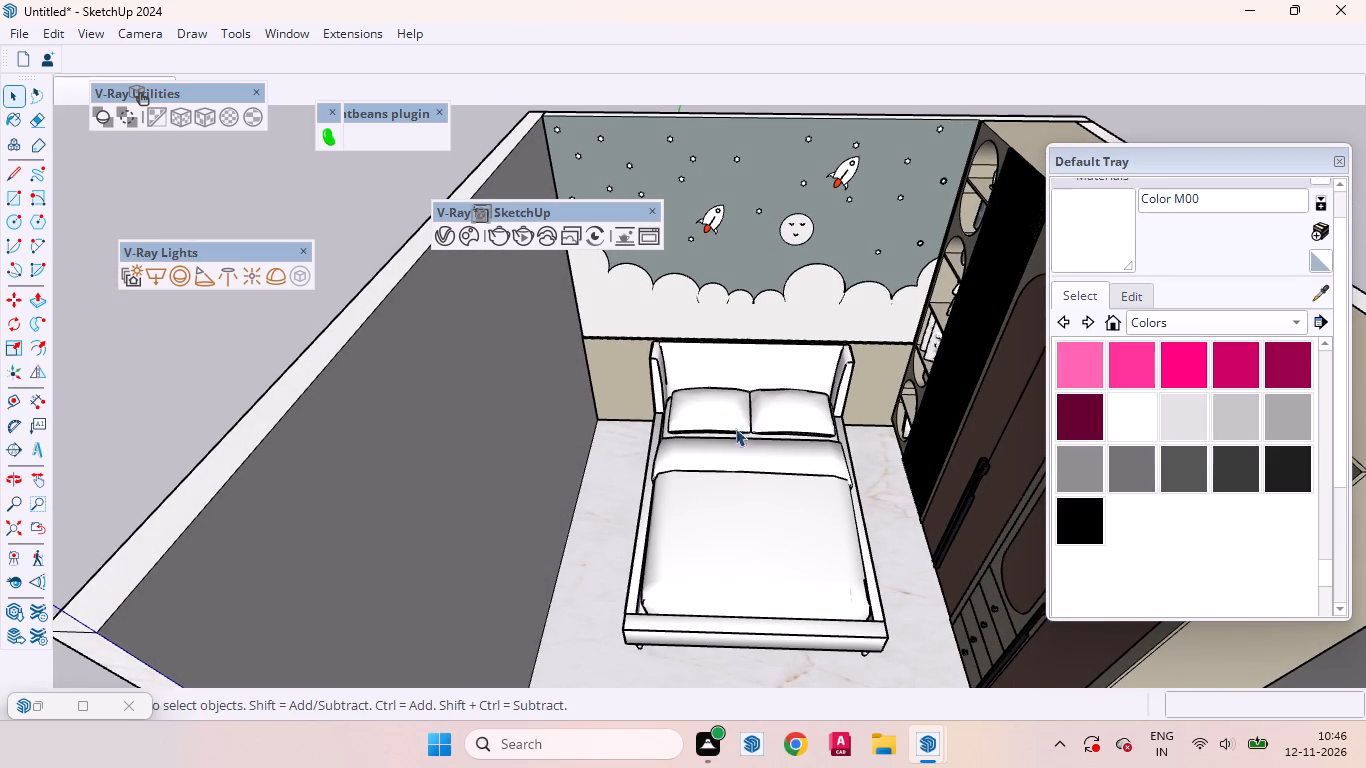
scroll(841, 348, up, 8)
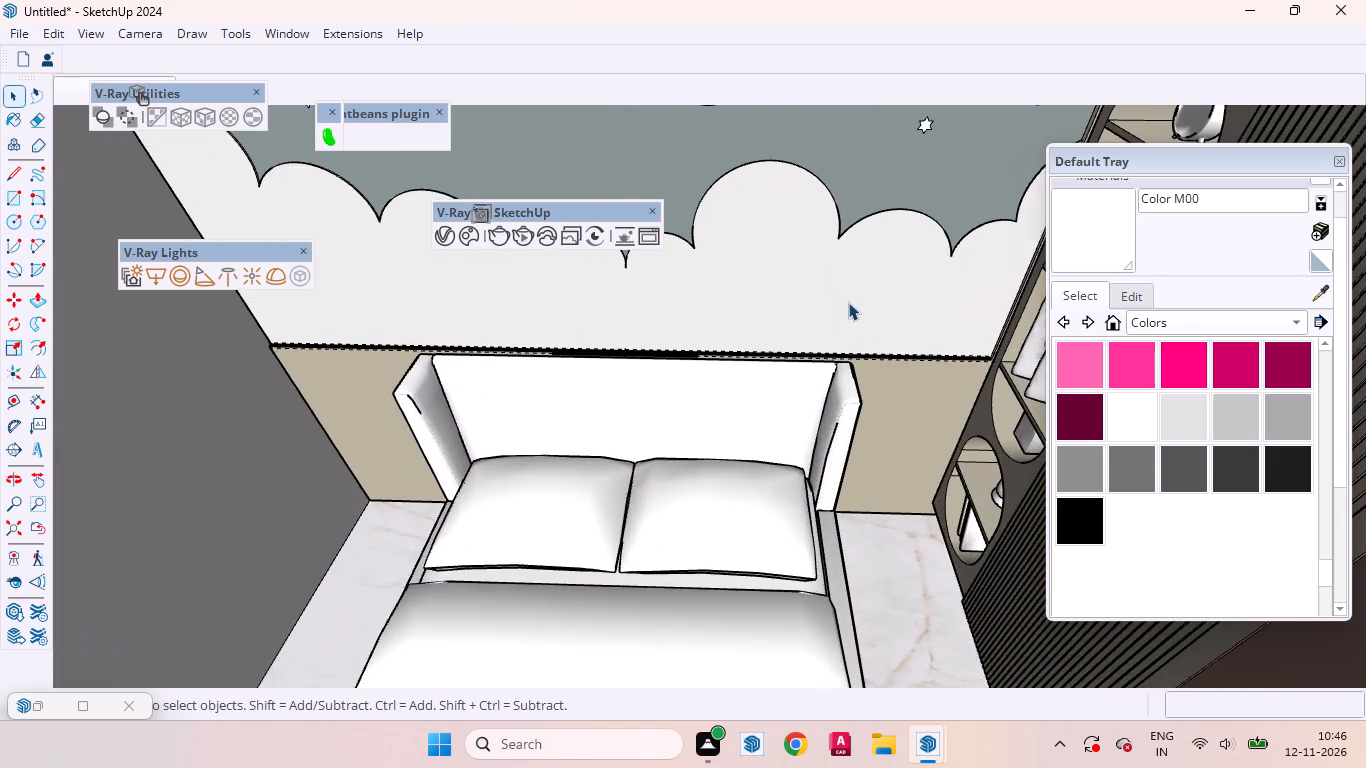
middle_drag(845, 303, 913, 253)
scroll(762, 315, down, 10)
scroll(723, 305, up, 1)
scroll(723, 306, down, 2)
middle_drag(728, 351, 726, 351)
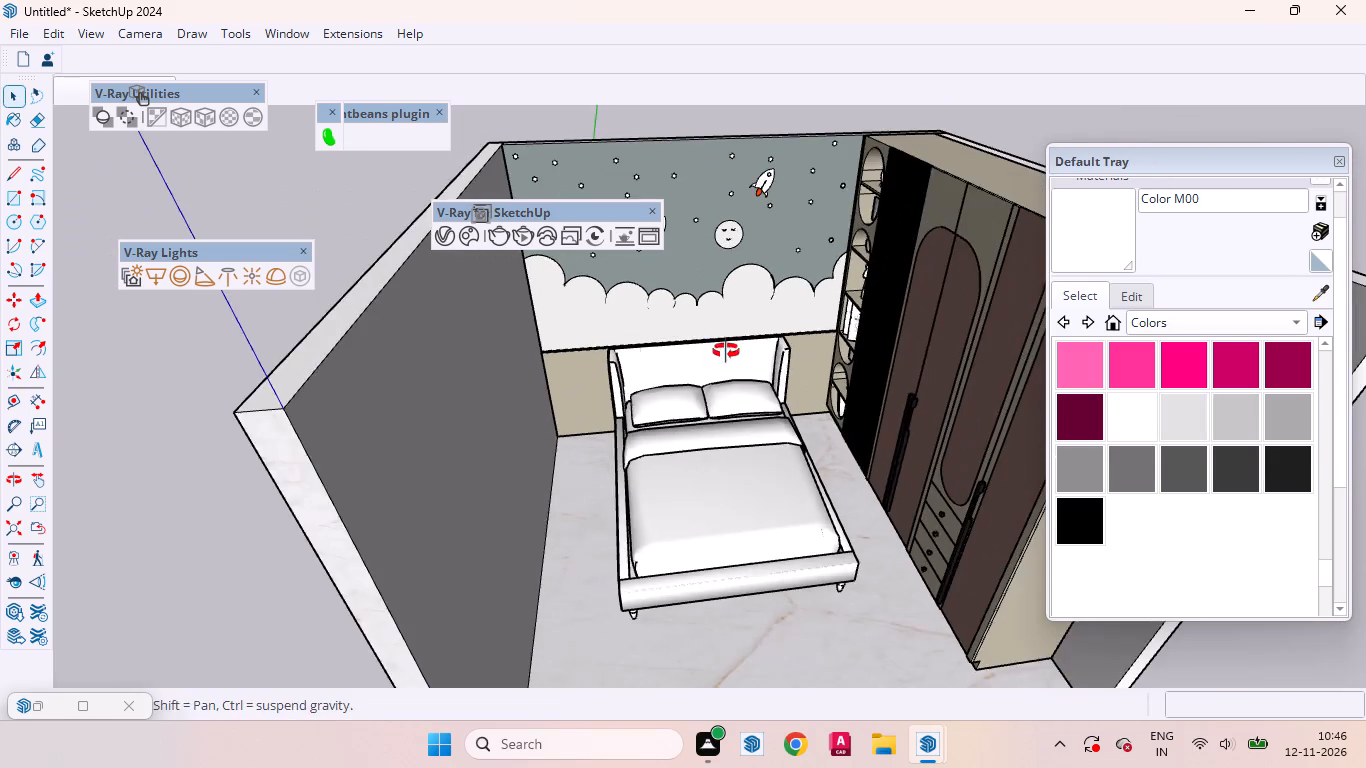
middle_drag(726, 351, 521, 350)
scroll(585, 405, down, 8)
middle_drag(612, 443, 1135, 428)
scroll(953, 411, up, 6)
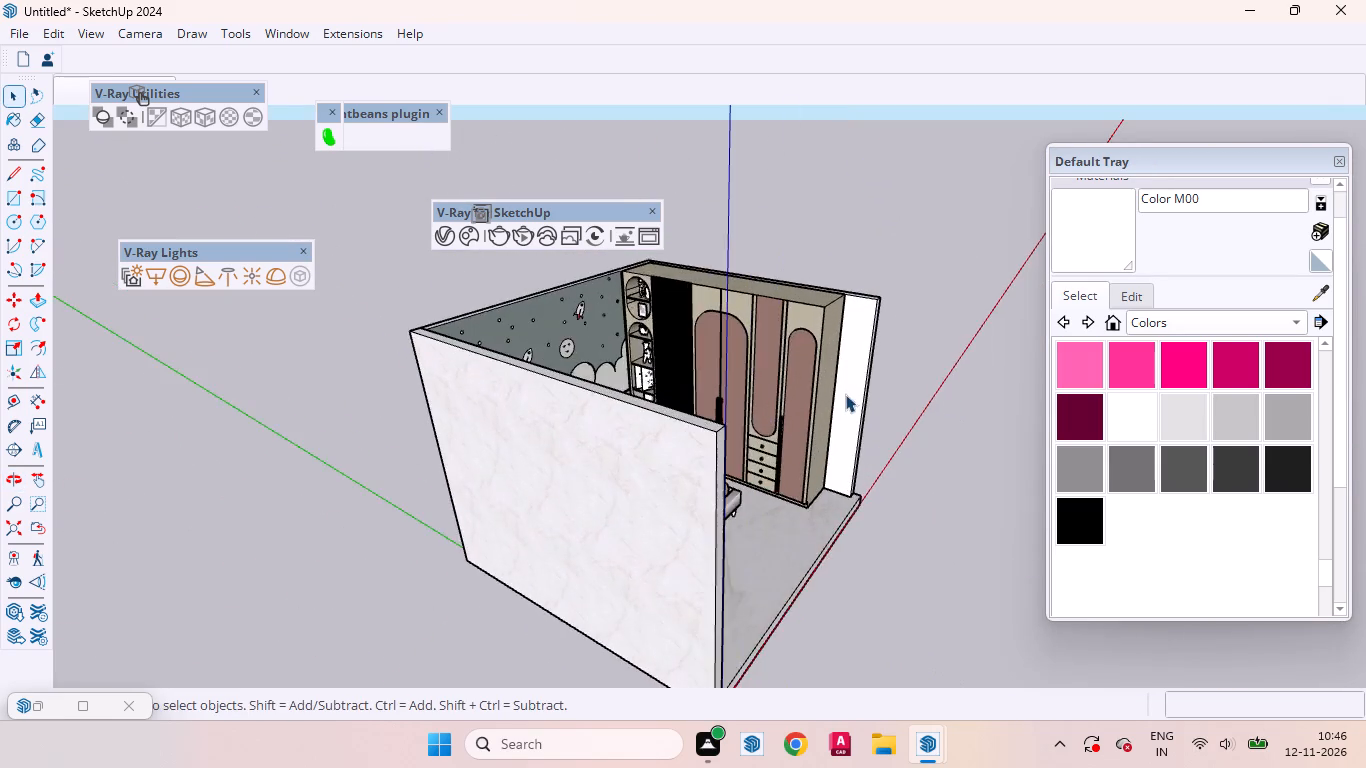
scroll(845, 394, up, 9)
click(779, 395)
scroll(647, 471, down, 5)
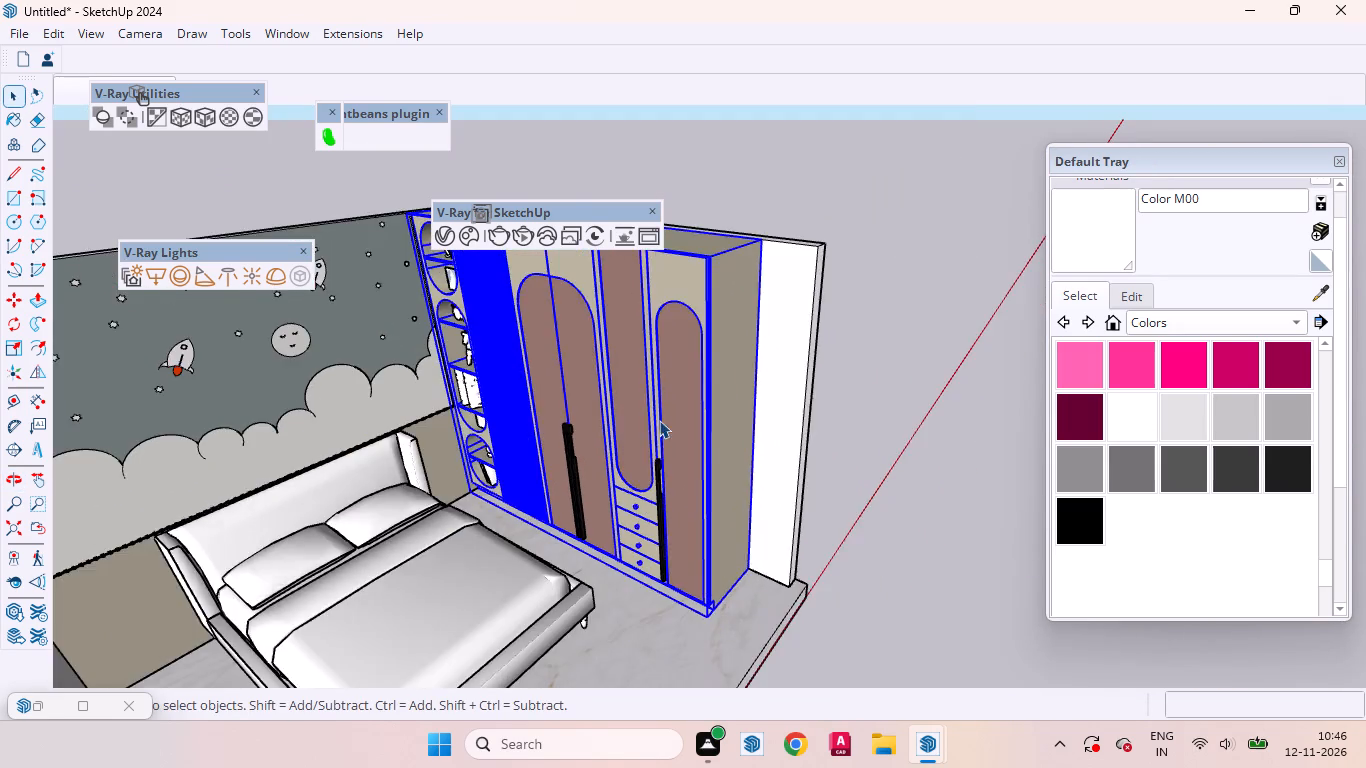
scroll(659, 420, down, 4)
middle_drag(804, 539, 511, 515)
click(659, 614)
scroll(638, 573, up, 5)
middle_drag(544, 560, 759, 652)
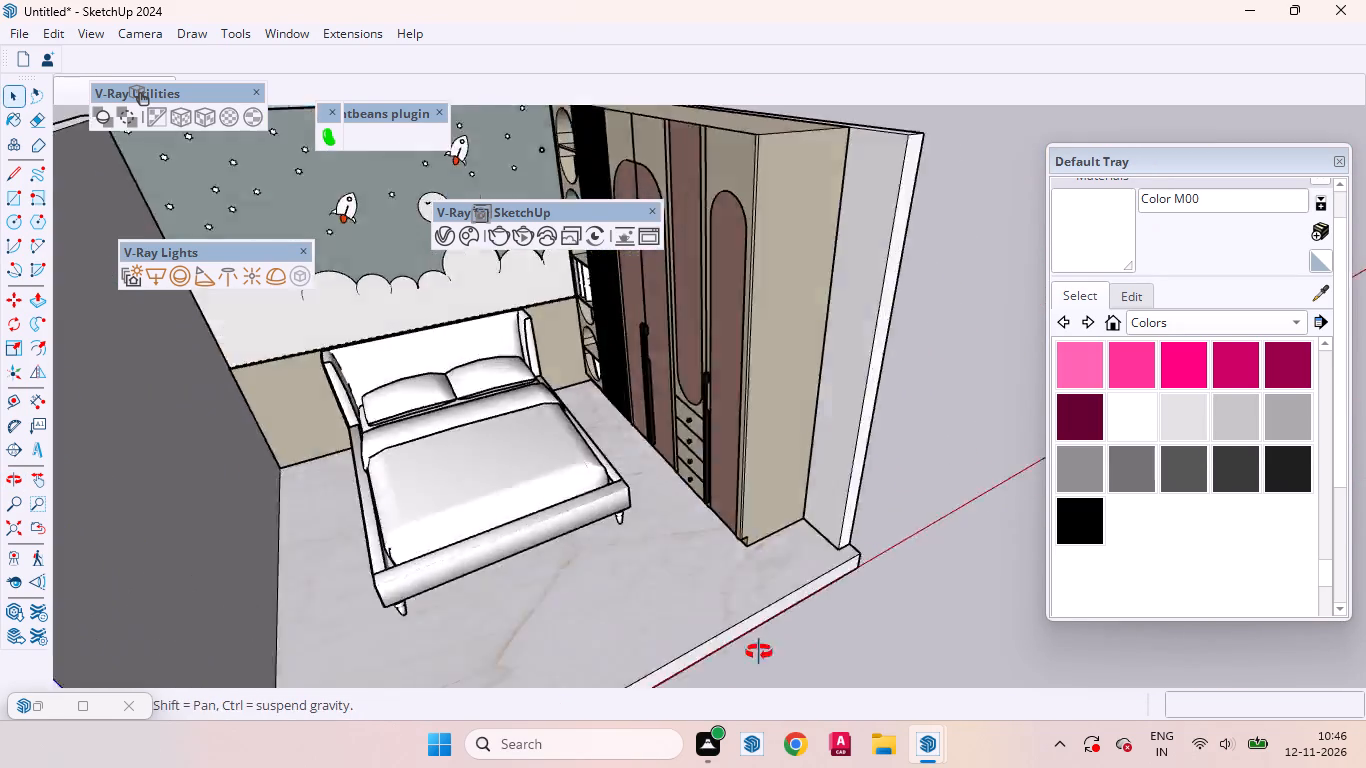
middle_drag(759, 652, 919, 676)
scroll(545, 484, down, 8)
middle_drag(668, 448, 816, 475)
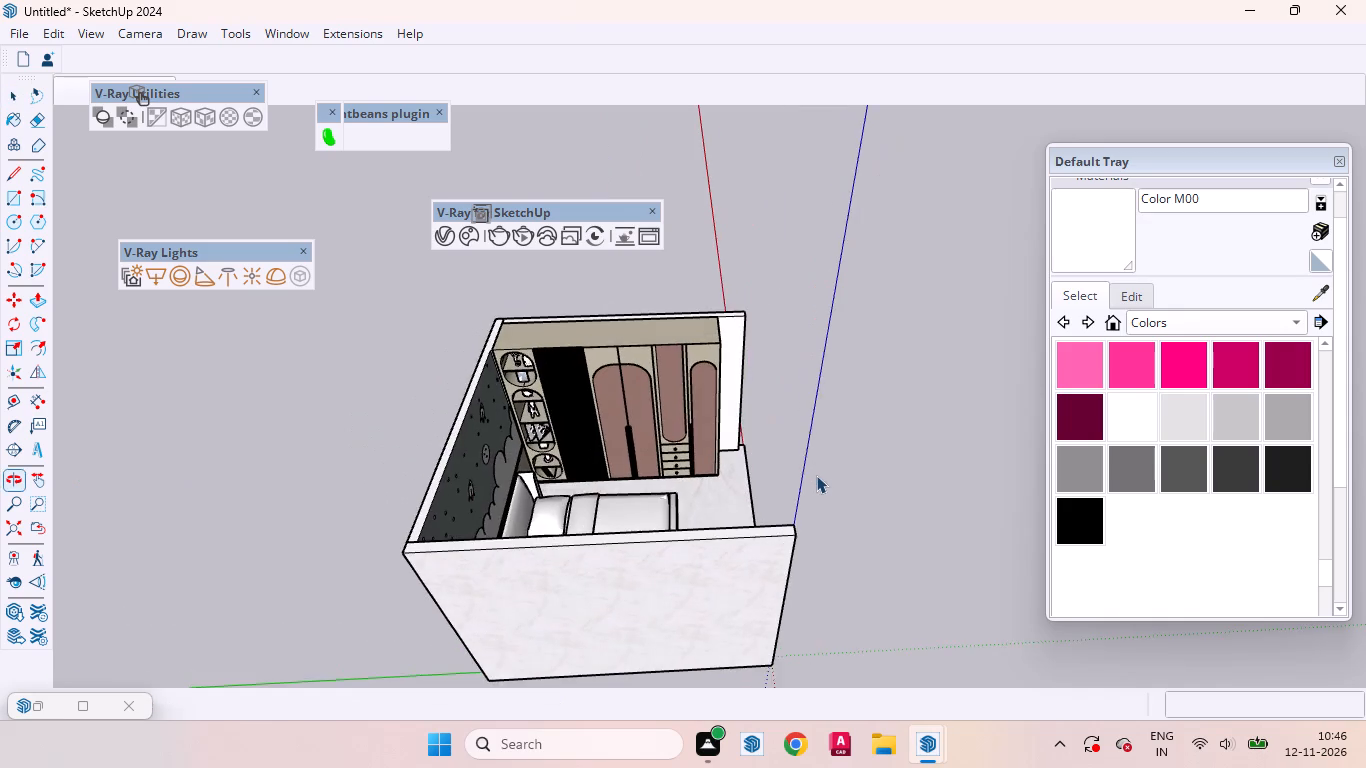
scroll(815, 476, up, 4)
middle_drag(817, 509, 667, 494)
scroll(765, 472, down, 4)
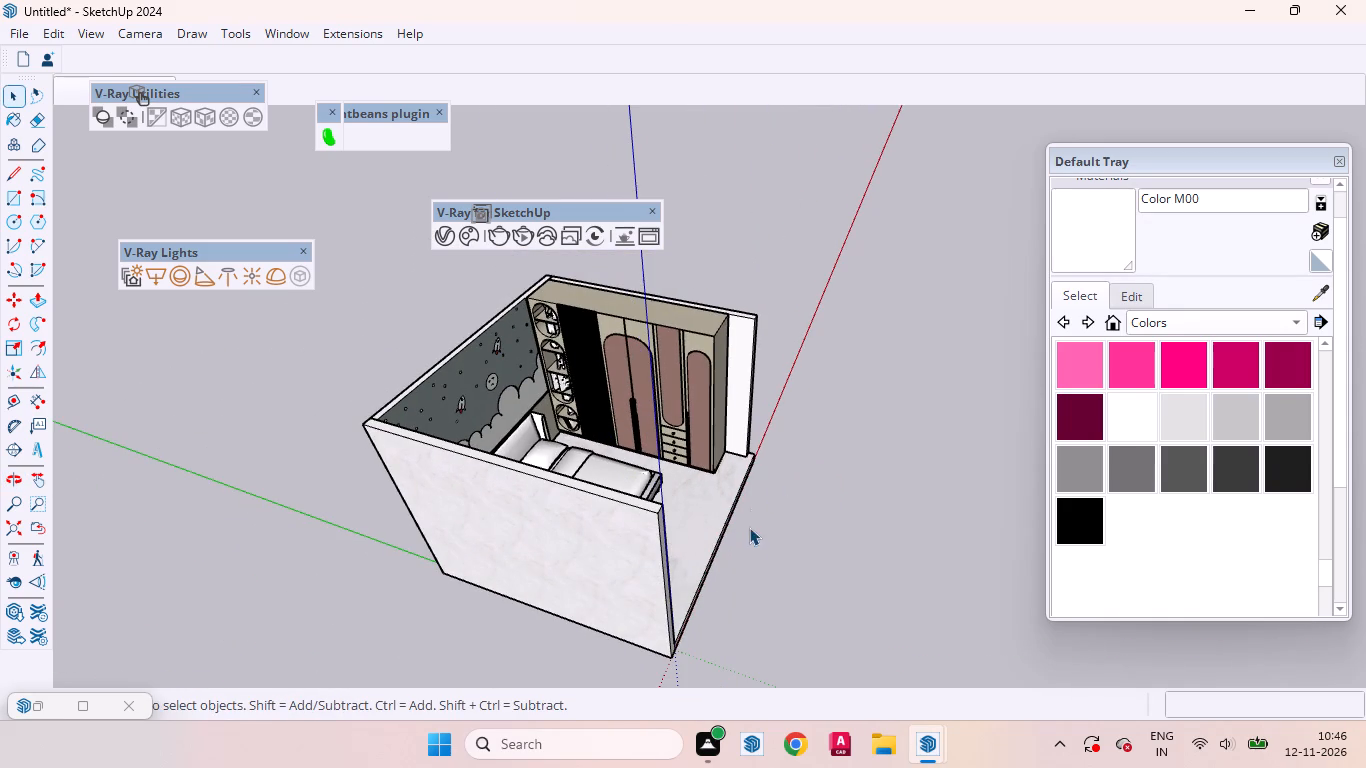
scroll(644, 399, down, 4)
scroll(693, 573, up, 13)
middle_drag(660, 547, 673, 624)
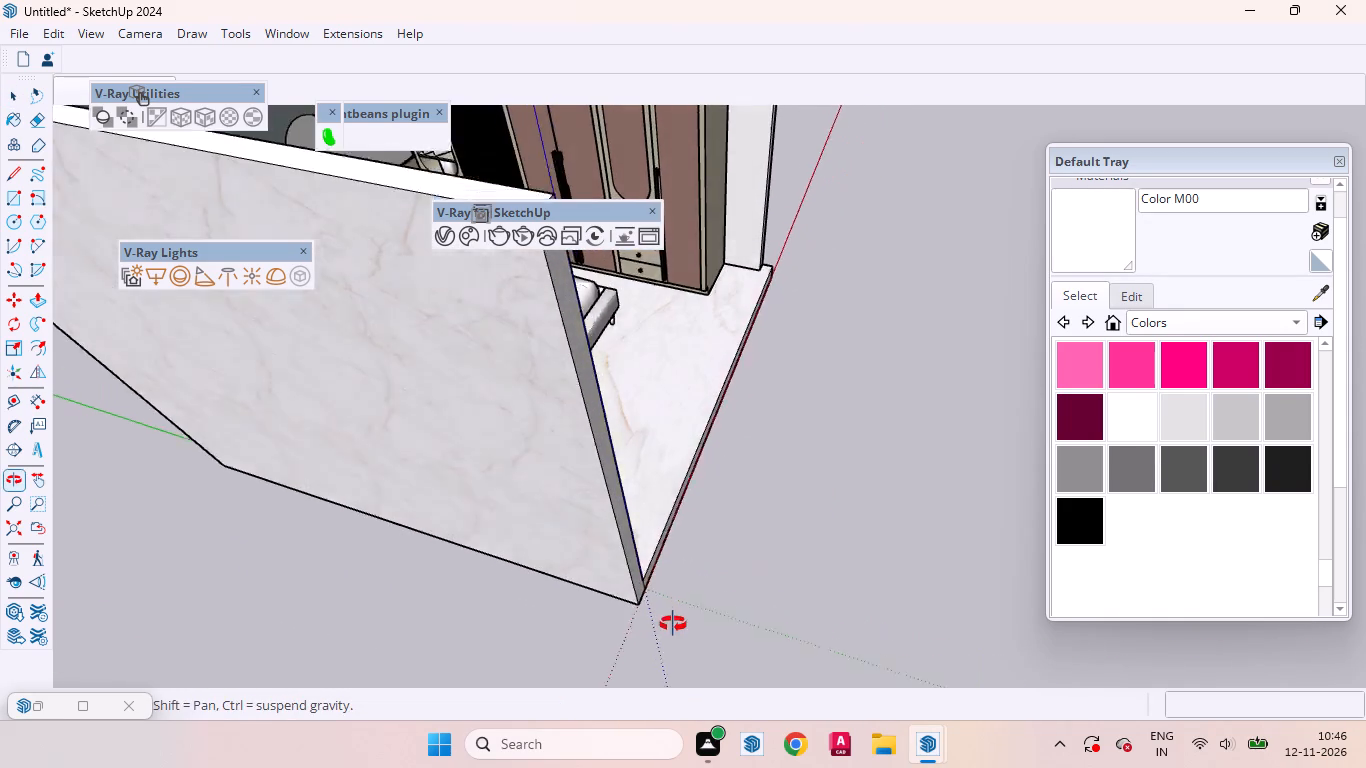
middle_drag(673, 624, 673, 626)
Start a new empty group and draw a 12' by 4 1/2" rectangle along the floor's open edge opposite the mural wall.
scroll(773, 520, down, 4)
right_click(814, 447)
click(856, 508)
scroll(794, 369, up, 2)
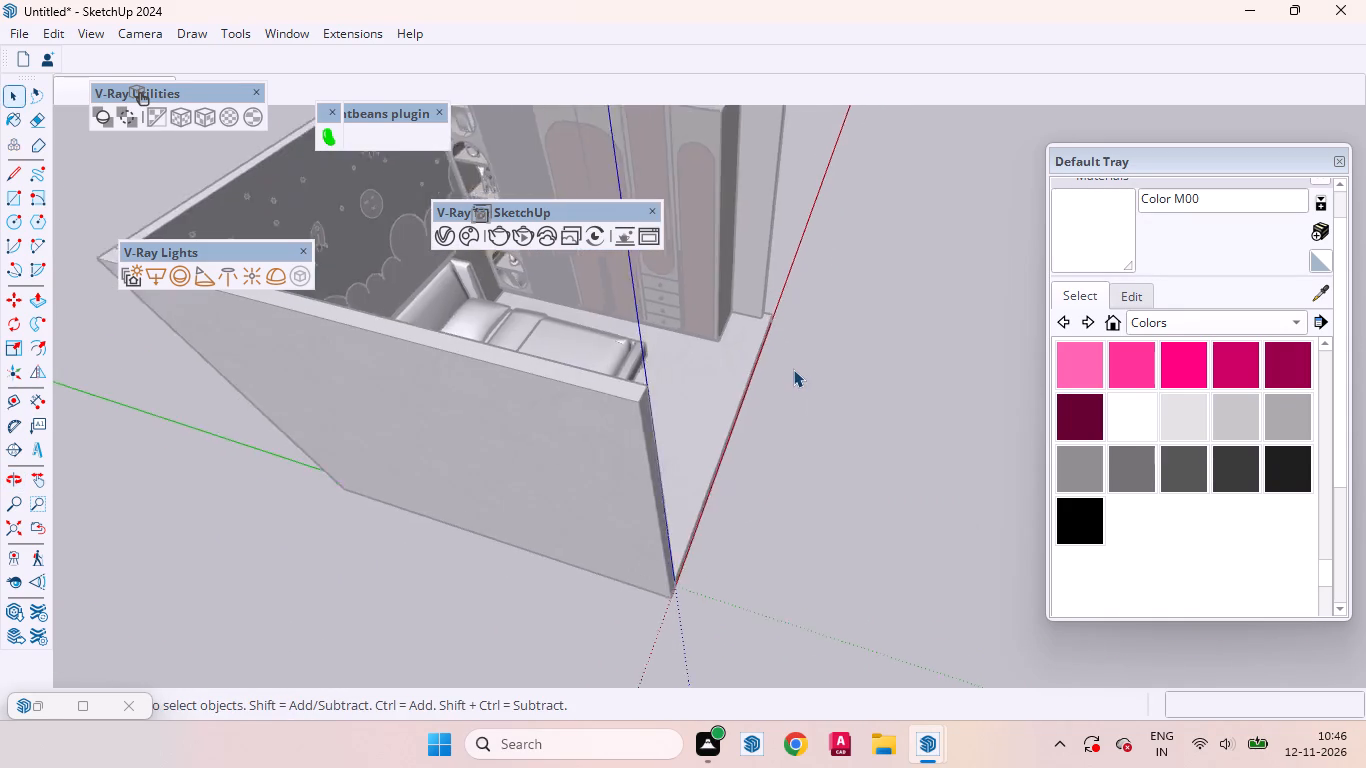
scroll(793, 369, up, 5)
key(r)
scroll(777, 347, up, 9)
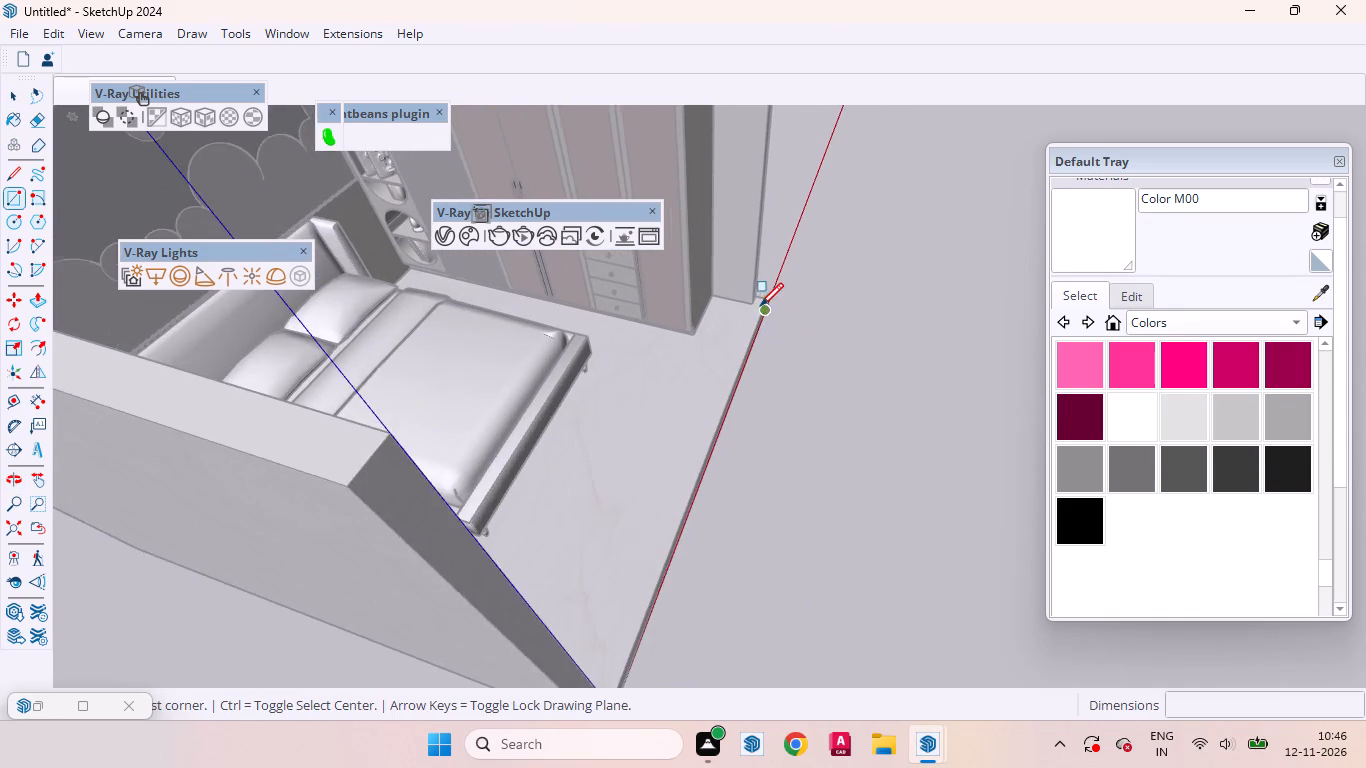
scroll(760, 306, up, 16)
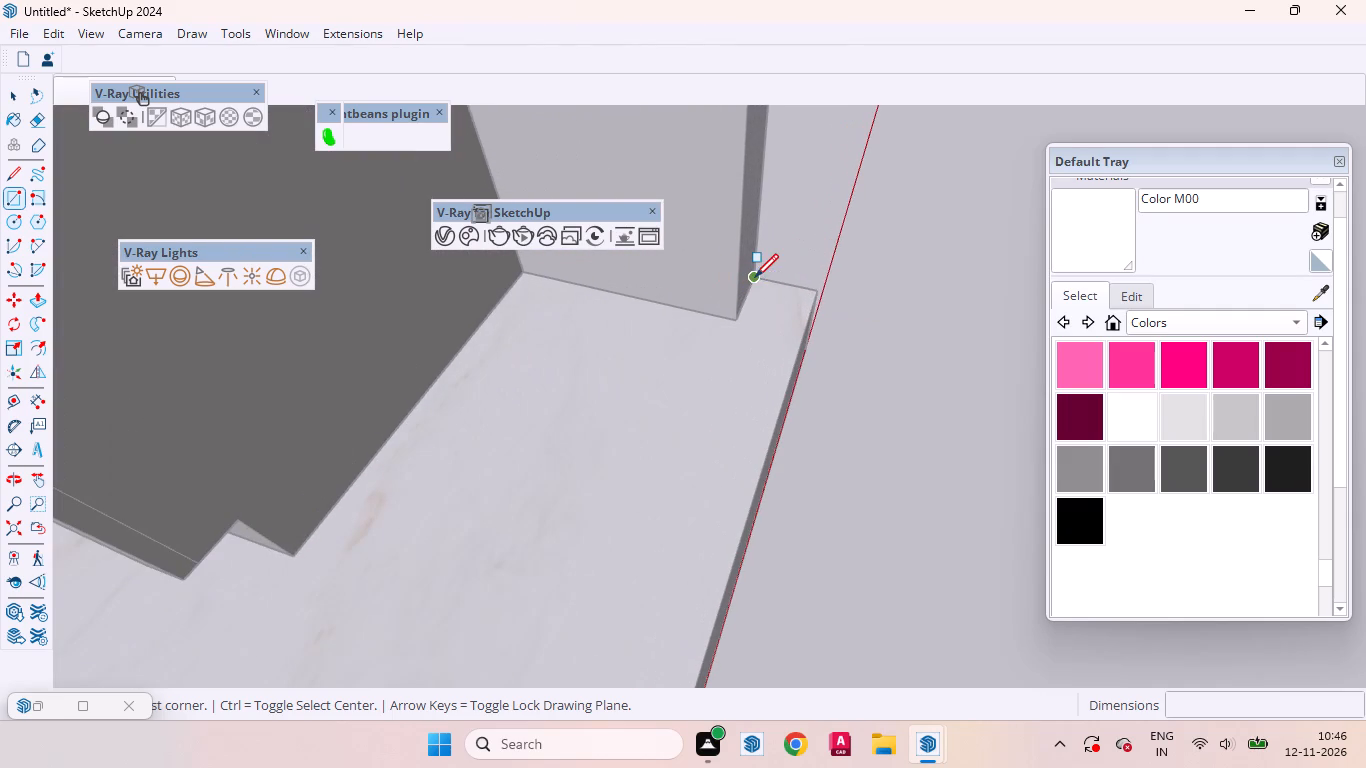
click(755, 277)
scroll(721, 433, down, 20)
scroll(721, 433, down, 4)
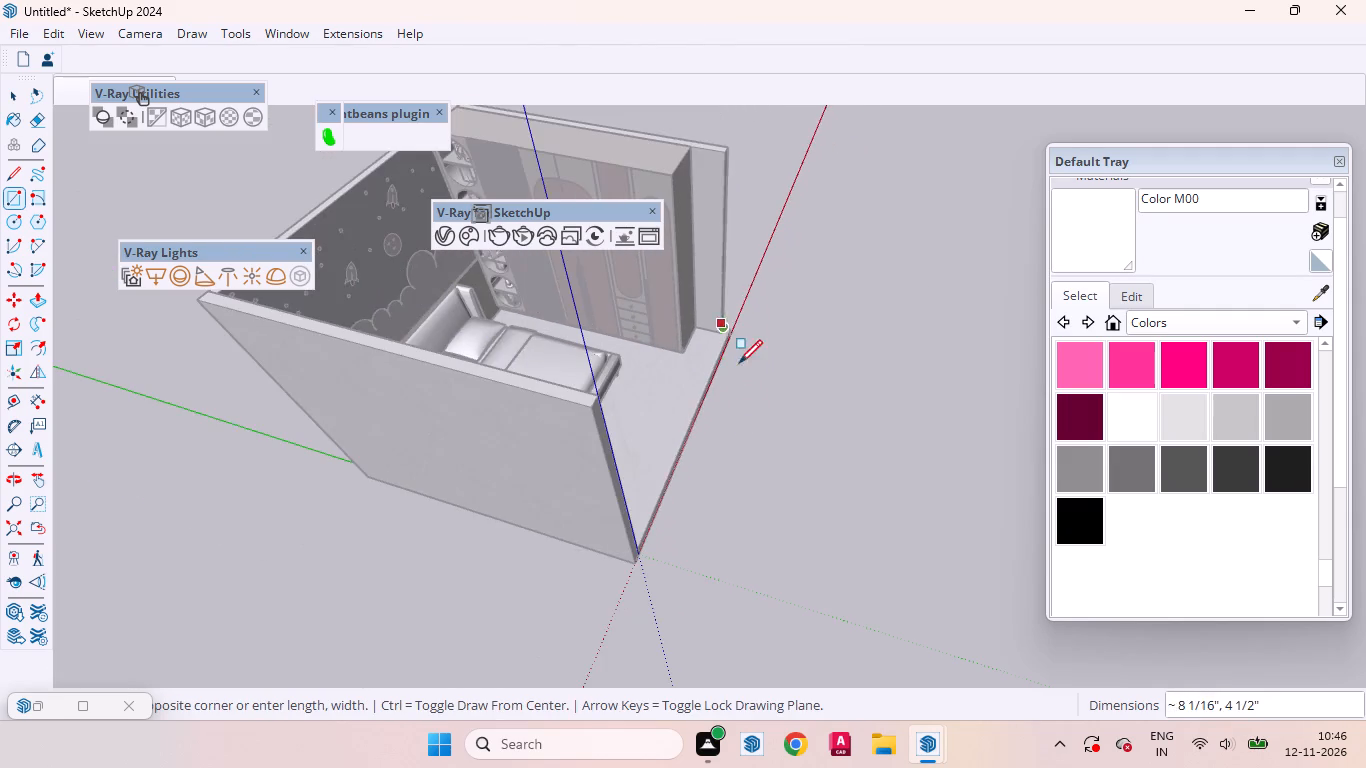
scroll(681, 508, up, 9)
middle_drag(621, 569, 380, 554)
scroll(524, 430, up, 5)
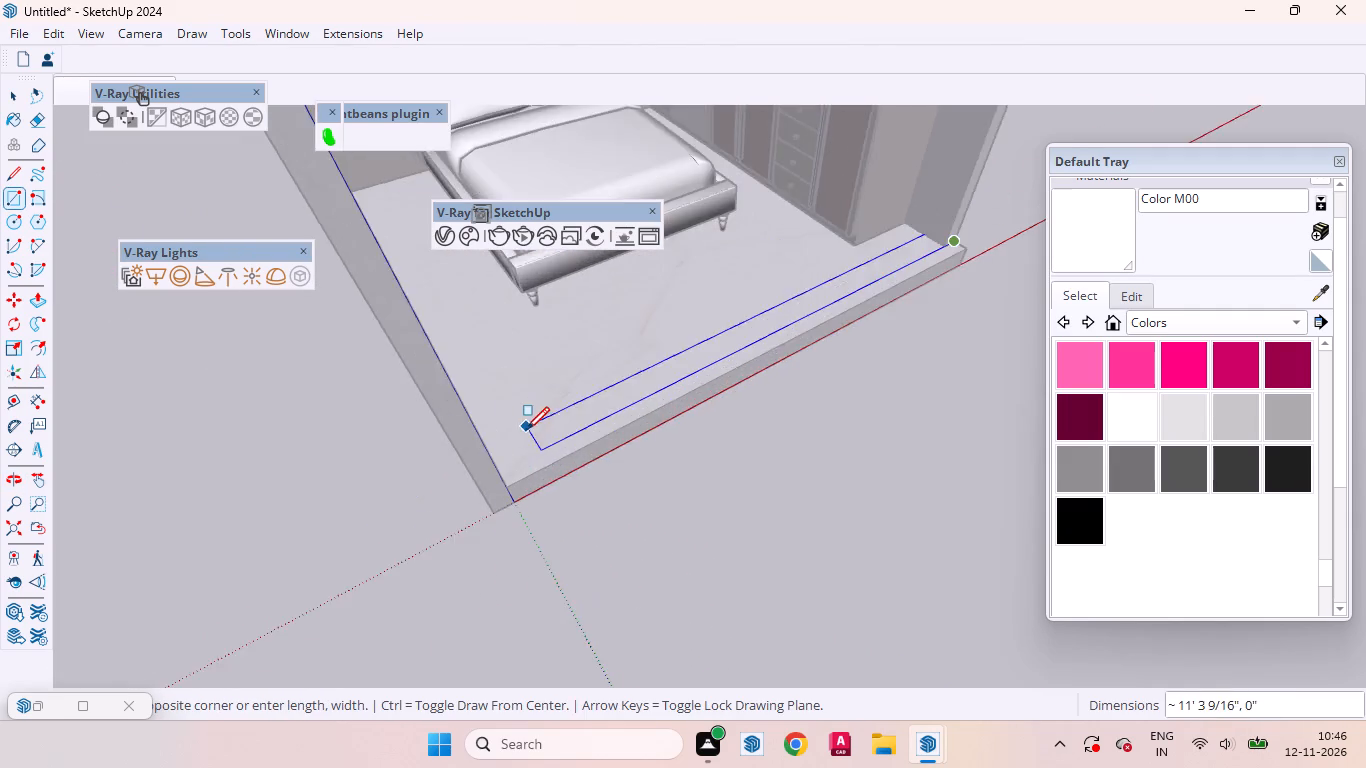
scroll(526, 430, up, 8)
click(484, 523)
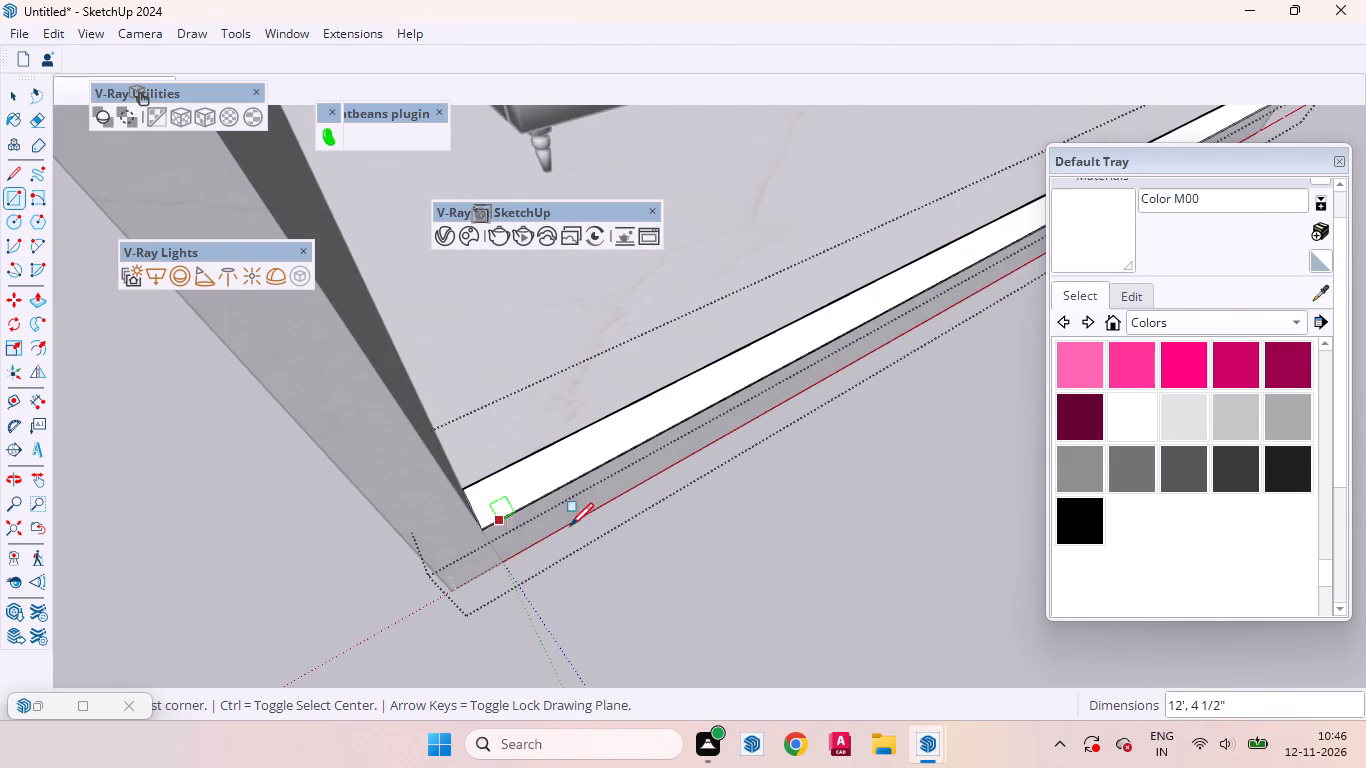
Push/Pull the new strip upward by the side wall's 9'4" to form the fourth wall, and close the group.
key(p)
double_click(598, 436)
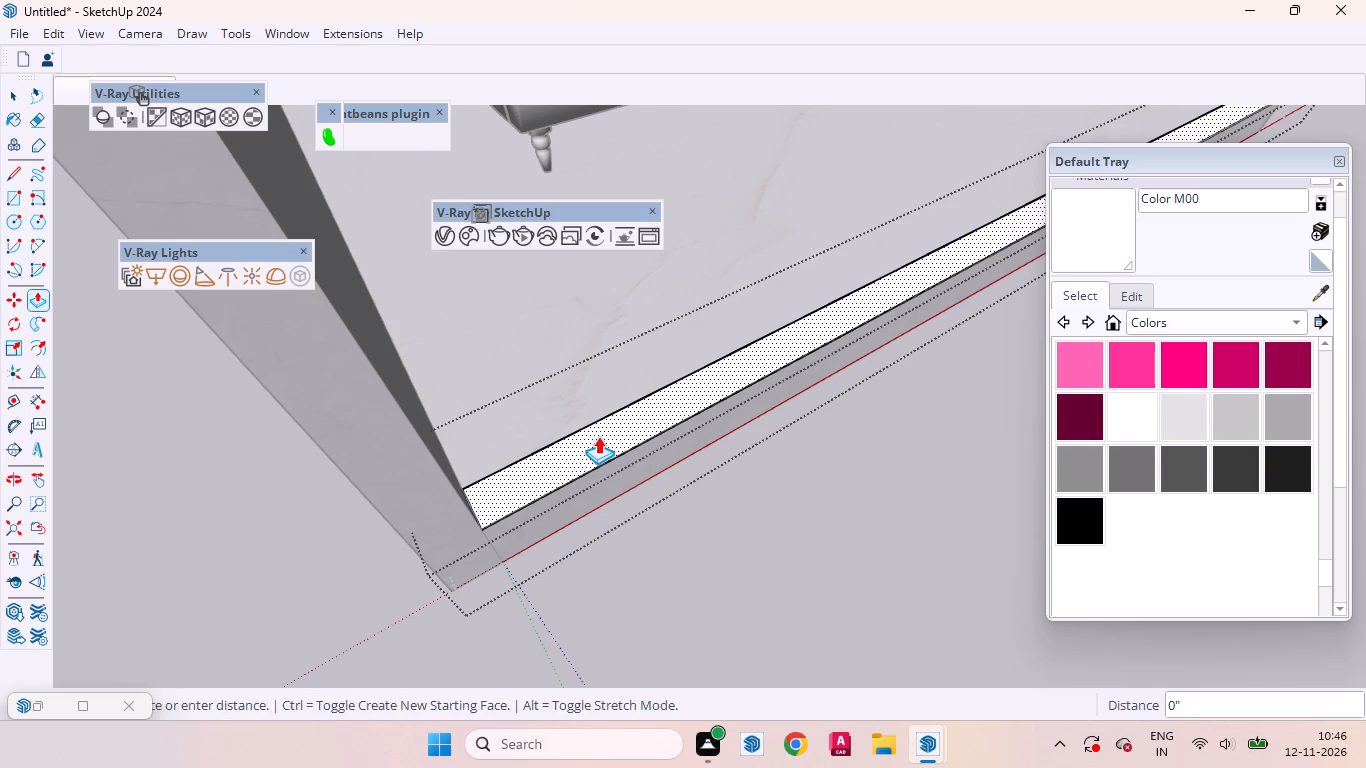
key(space)
scroll(761, 573, down, 1)
scroll(762, 576, up, 1)
scroll(762, 577, down, 20)
scroll(762, 577, down, 3)
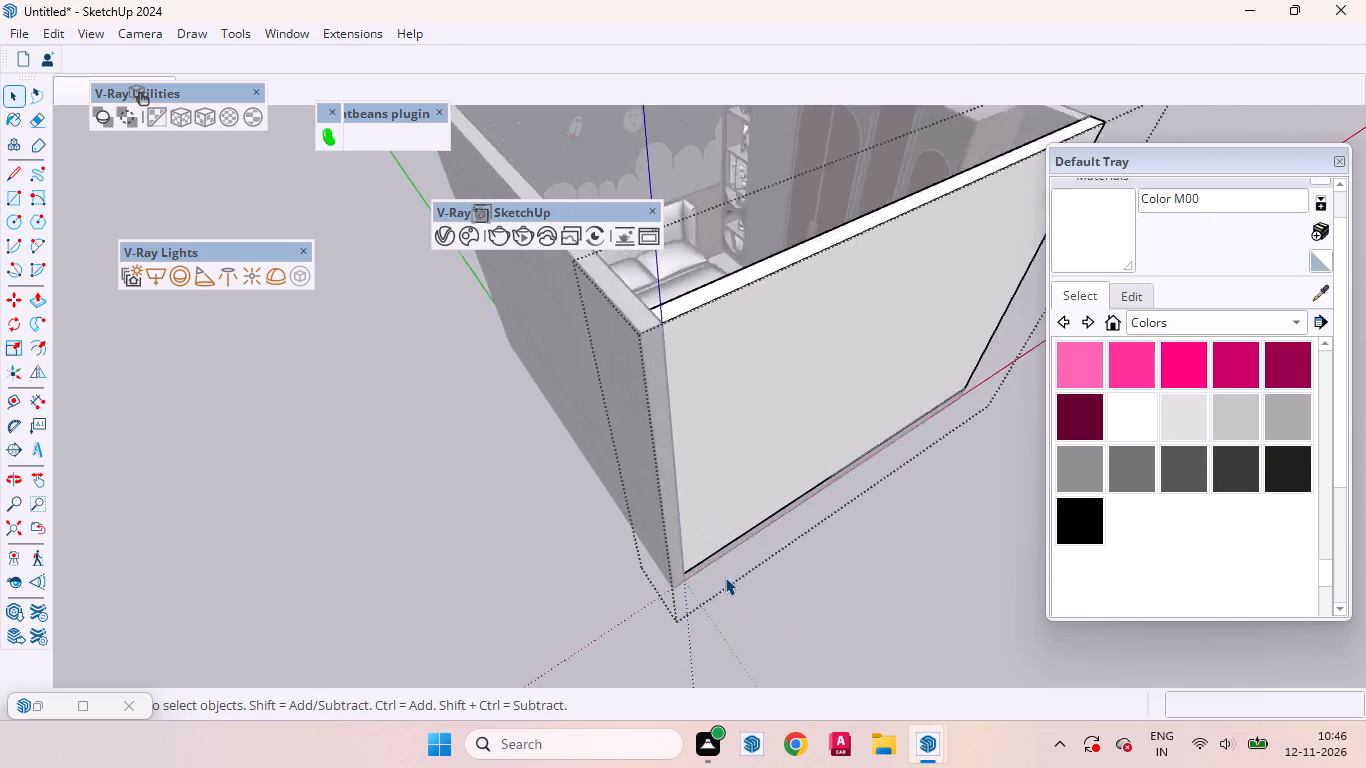
click(562, 568)
middle_drag(508, 560, 925, 522)
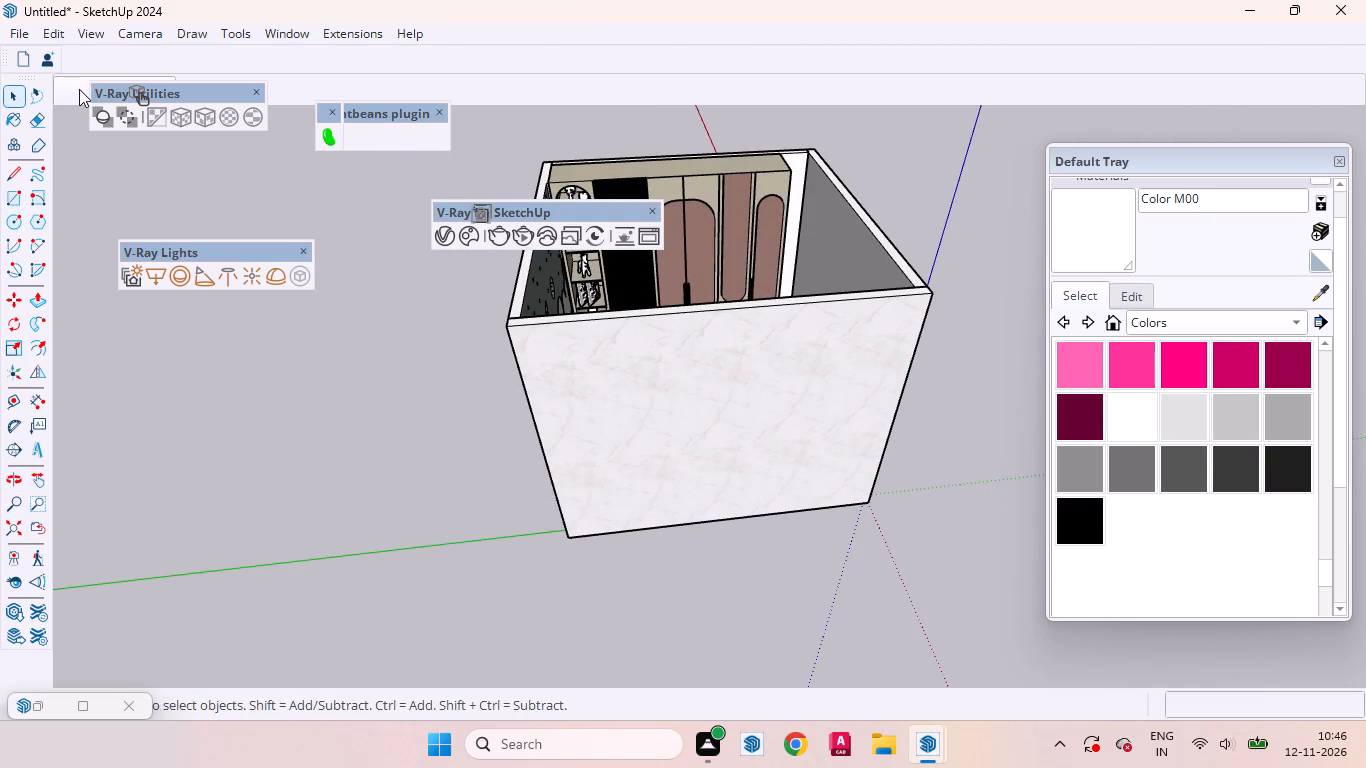
Recall the saved interior scene facing the wardrobe and move the Default Tray further down.
click(79, 89)
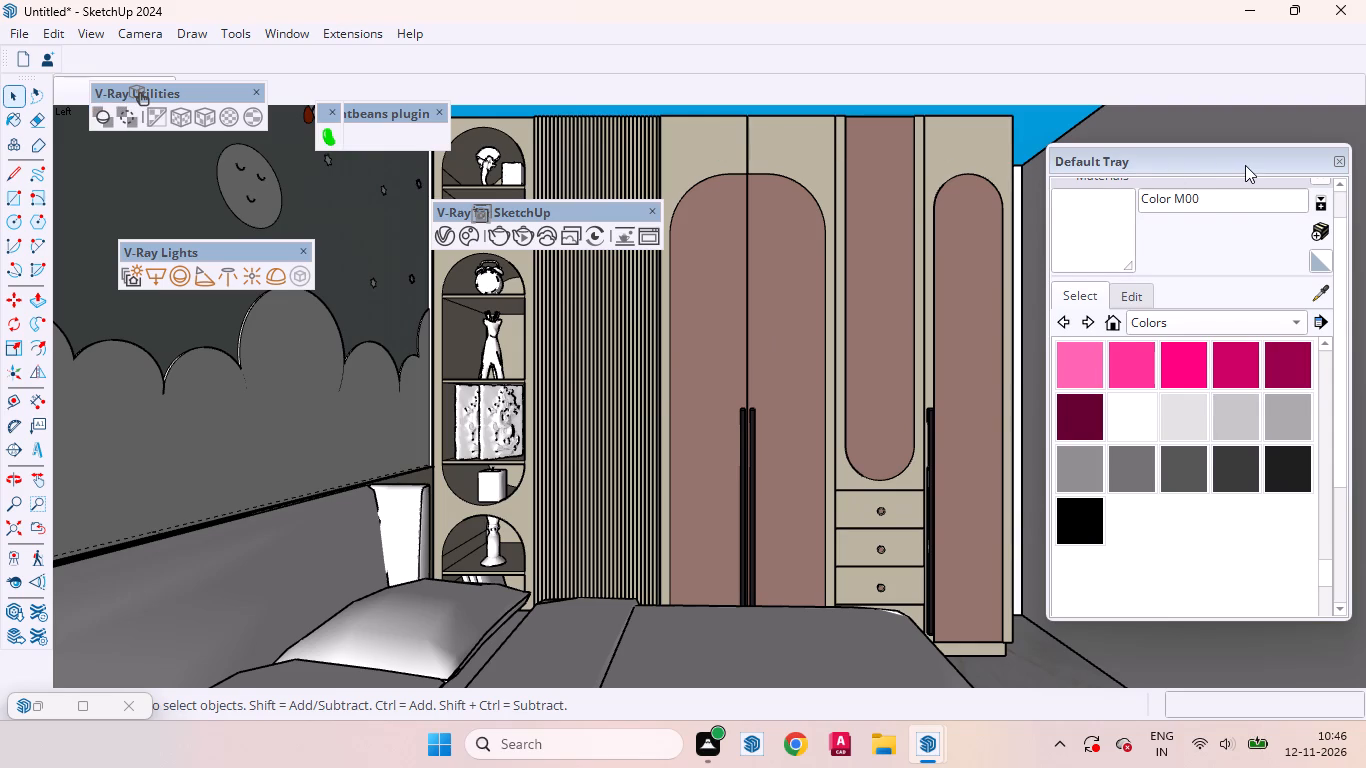
drag(1245, 165, 1205, 250)
Start a new empty group and draw a rectangle about 12' 4 1/2" by 12' across the wall tops, covering the whole room.
middle_drag(761, 211, 711, 541)
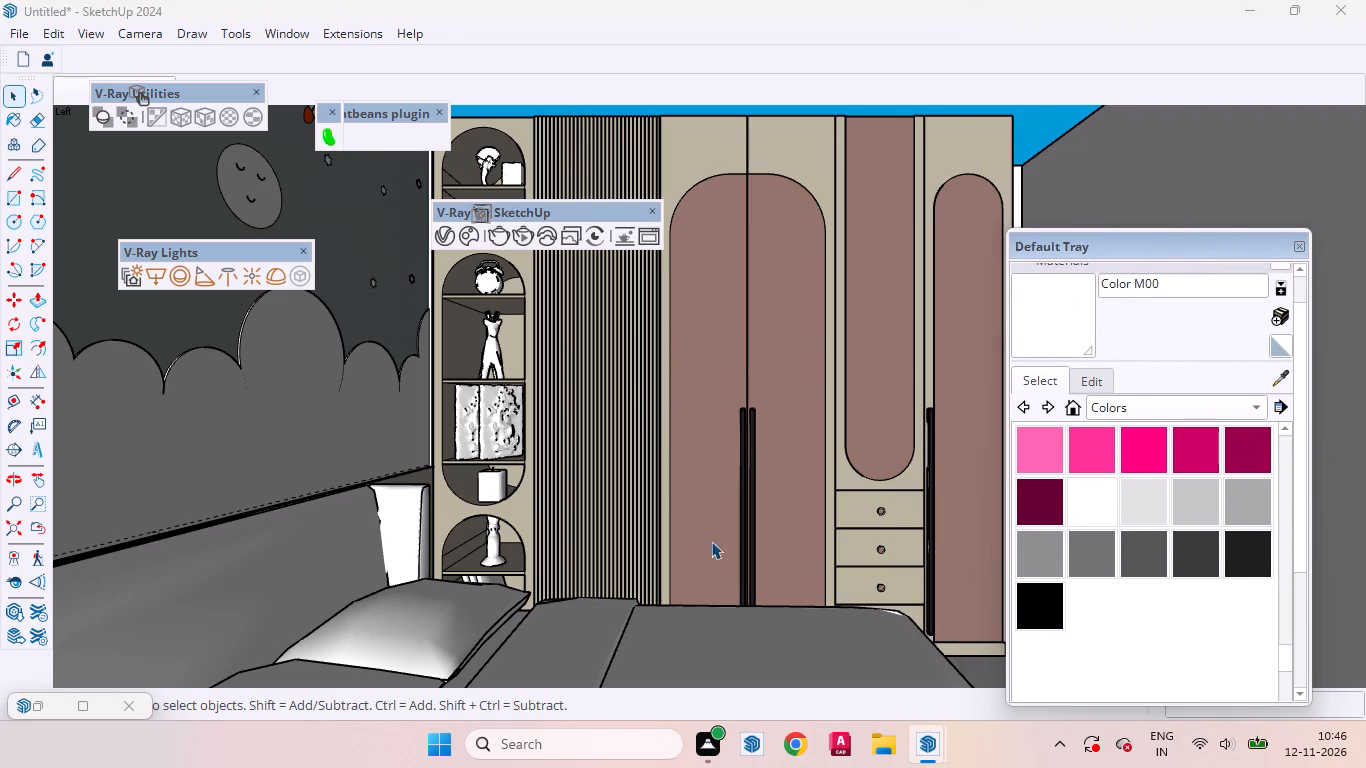
middle_drag(711, 541, 710, 582)
scroll(723, 388, down, 19)
right_drag(784, 461, 766, 514)
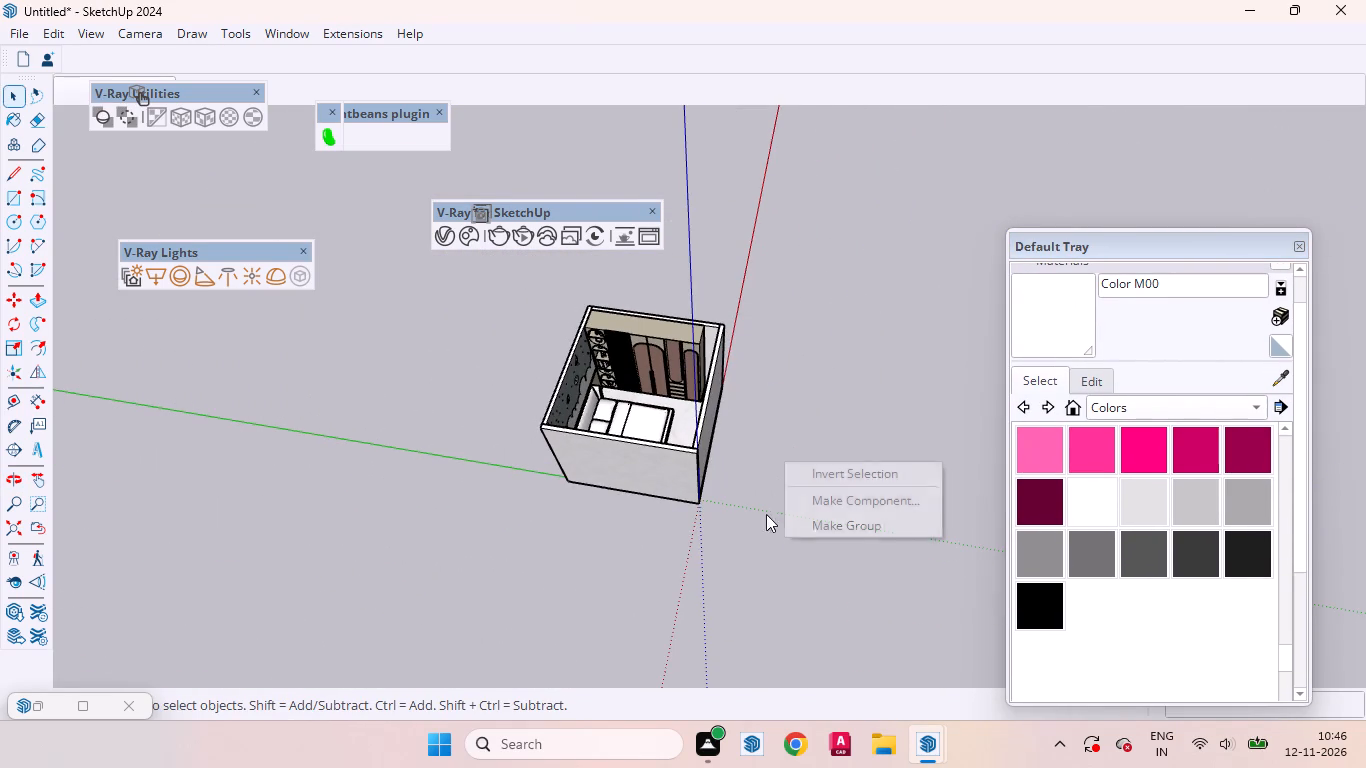
right_drag(766, 514, 759, 544)
middle_drag(760, 440, 669, 547)
click(767, 461)
middle_drag(738, 485, 596, 471)
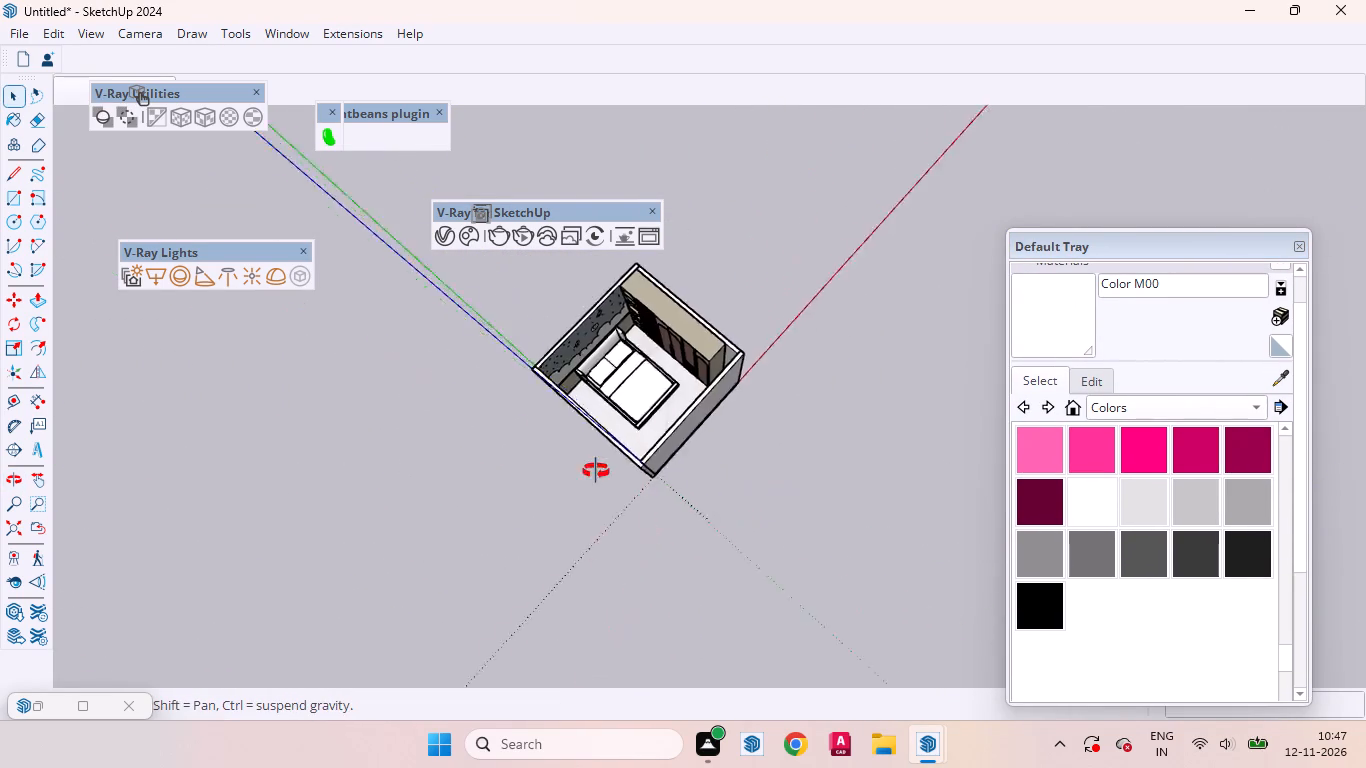
middle_drag(596, 471, 557, 448)
right_click(761, 462)
click(836, 528)
scroll(661, 399, up, 6)
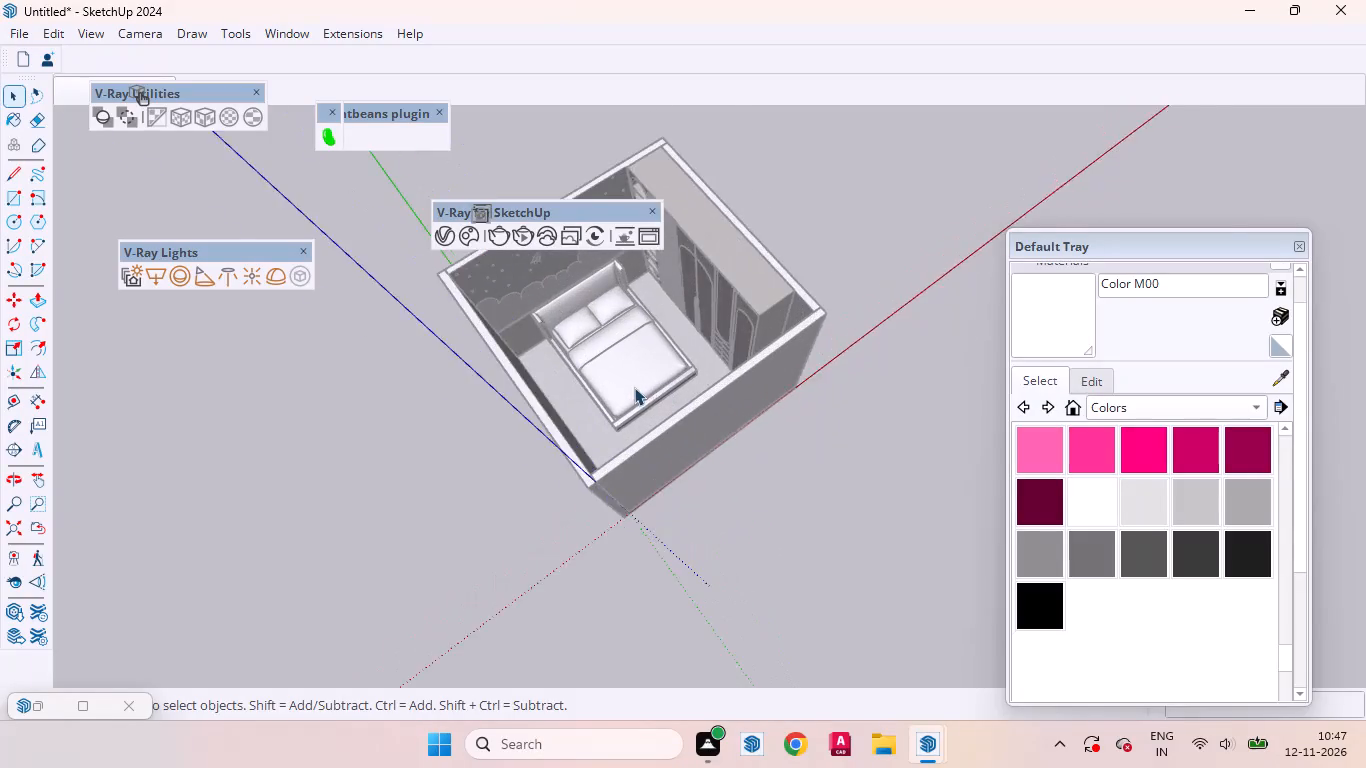
scroll(634, 387, up, 2)
scroll(752, 547, down, 3)
key(r)
scroll(795, 625, down, 4)
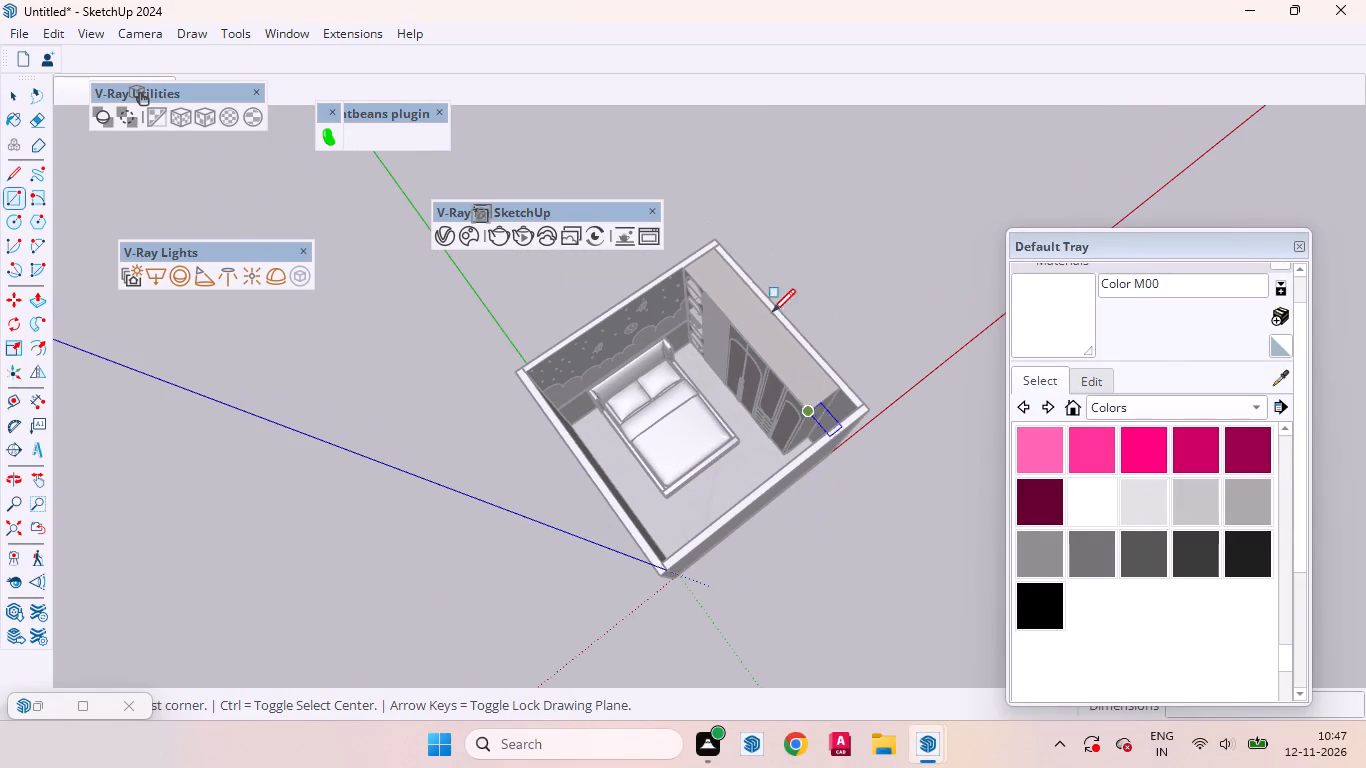
click(715, 235)
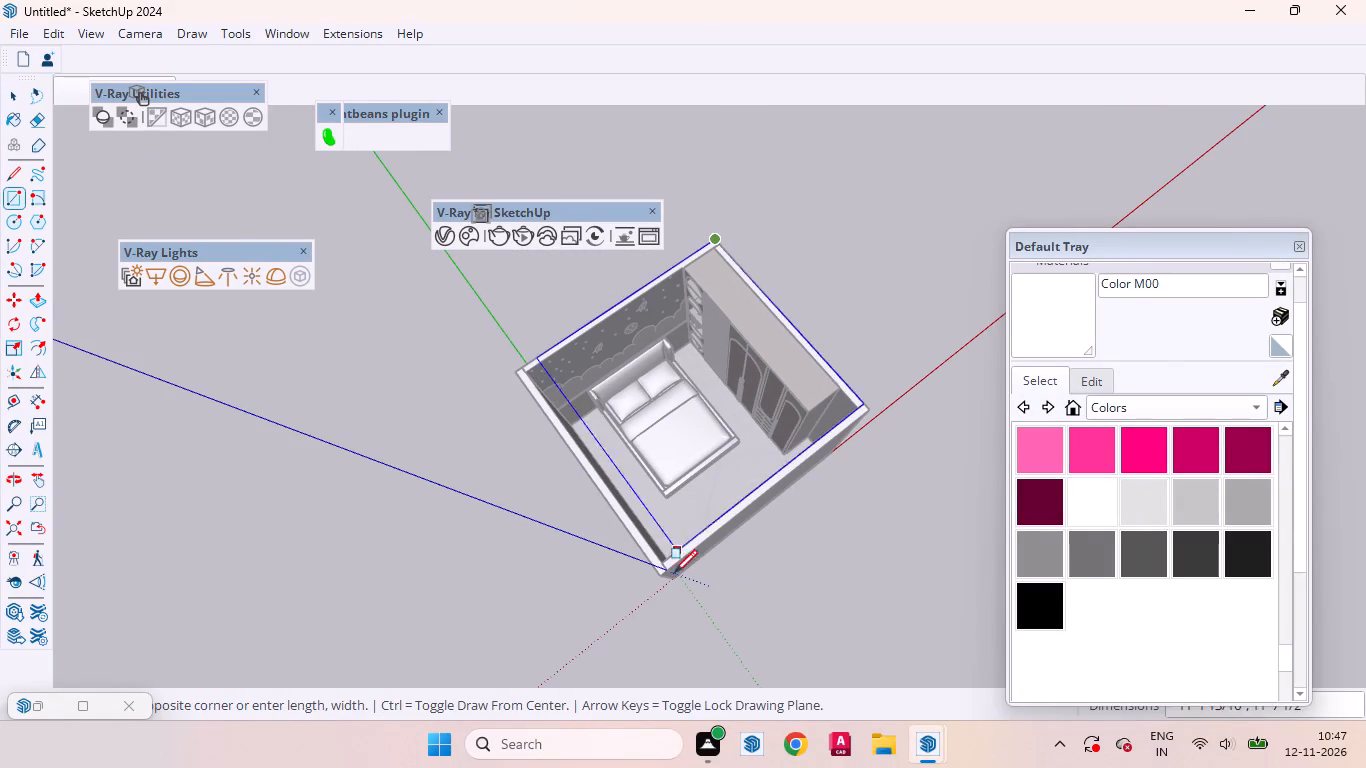
scroll(669, 578, up, 11)
click(656, 569)
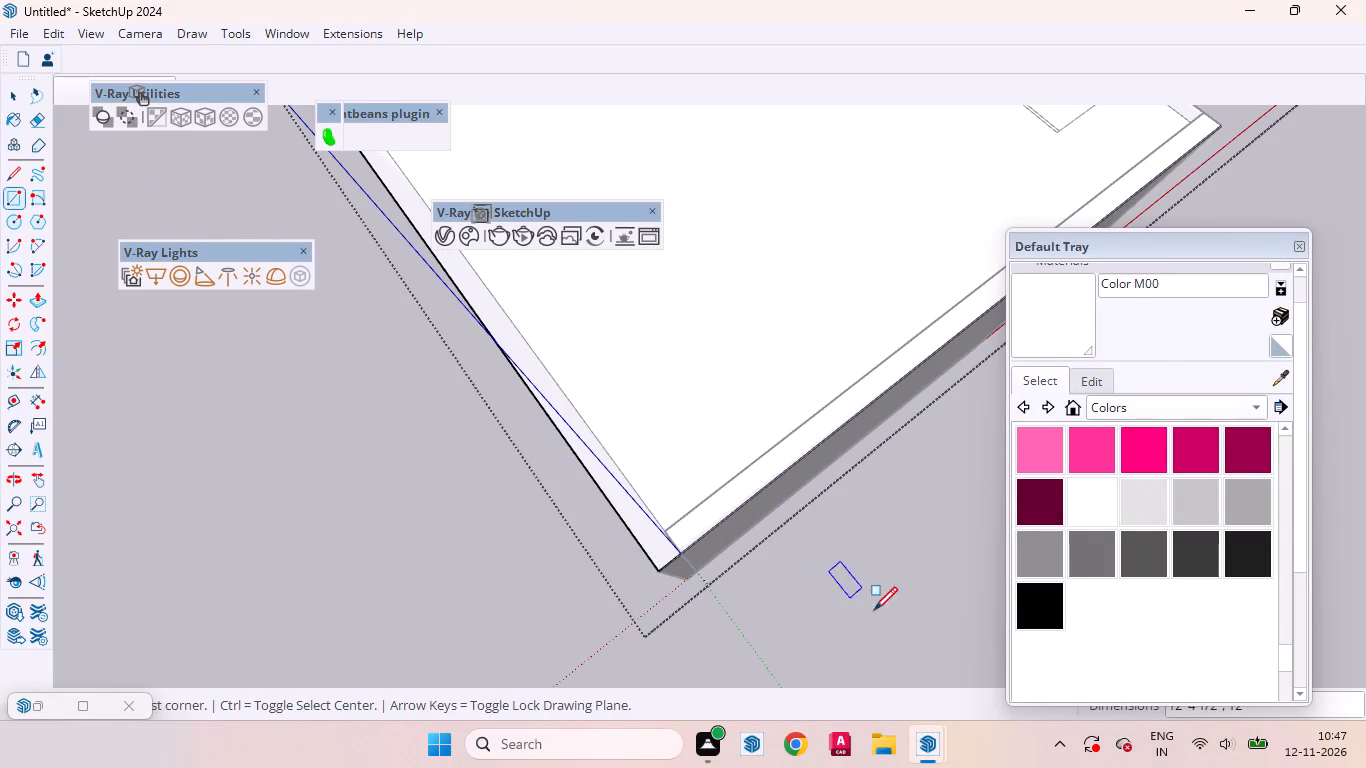
Push/Pull the rectangle over the room to a thickness of 6" as the ceiling slab, and close the group.
key(space)
text(p)
click(743, 413)
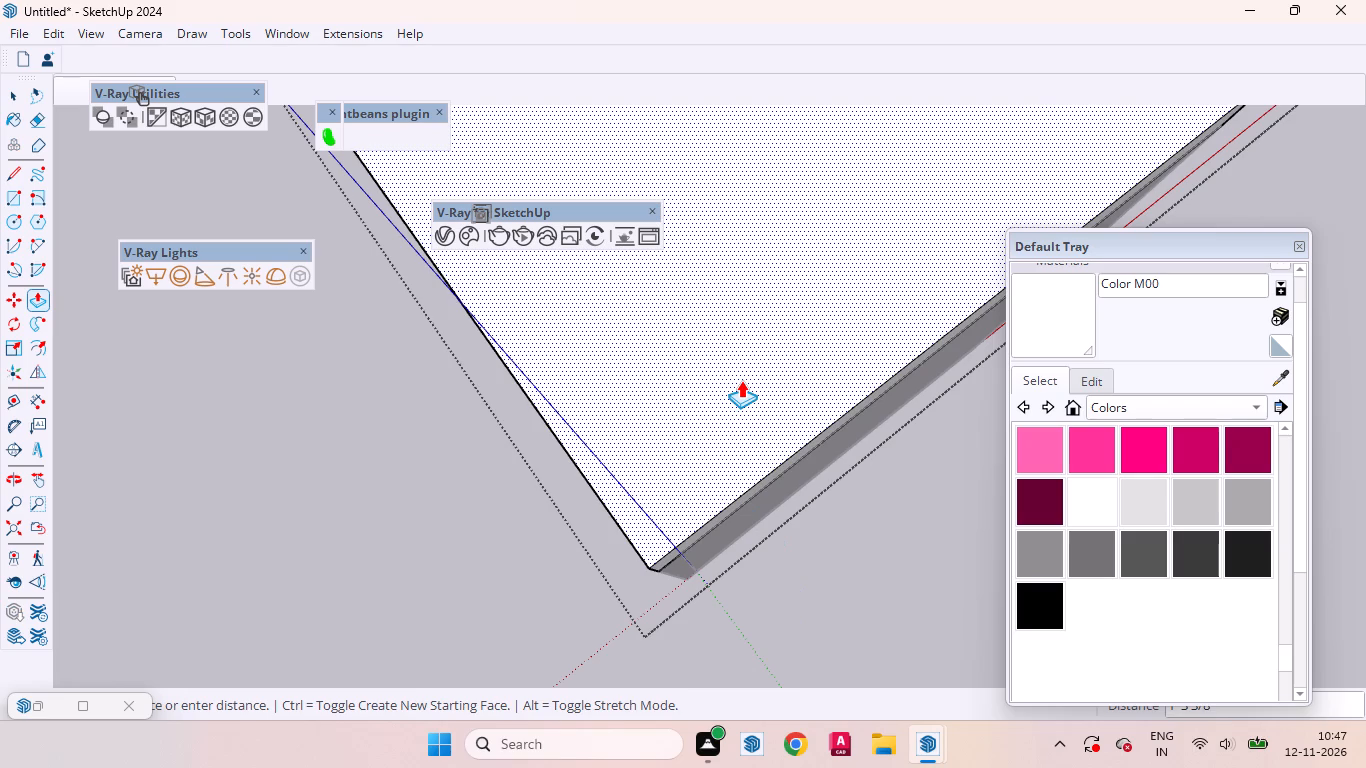
key(6)
key(Return)
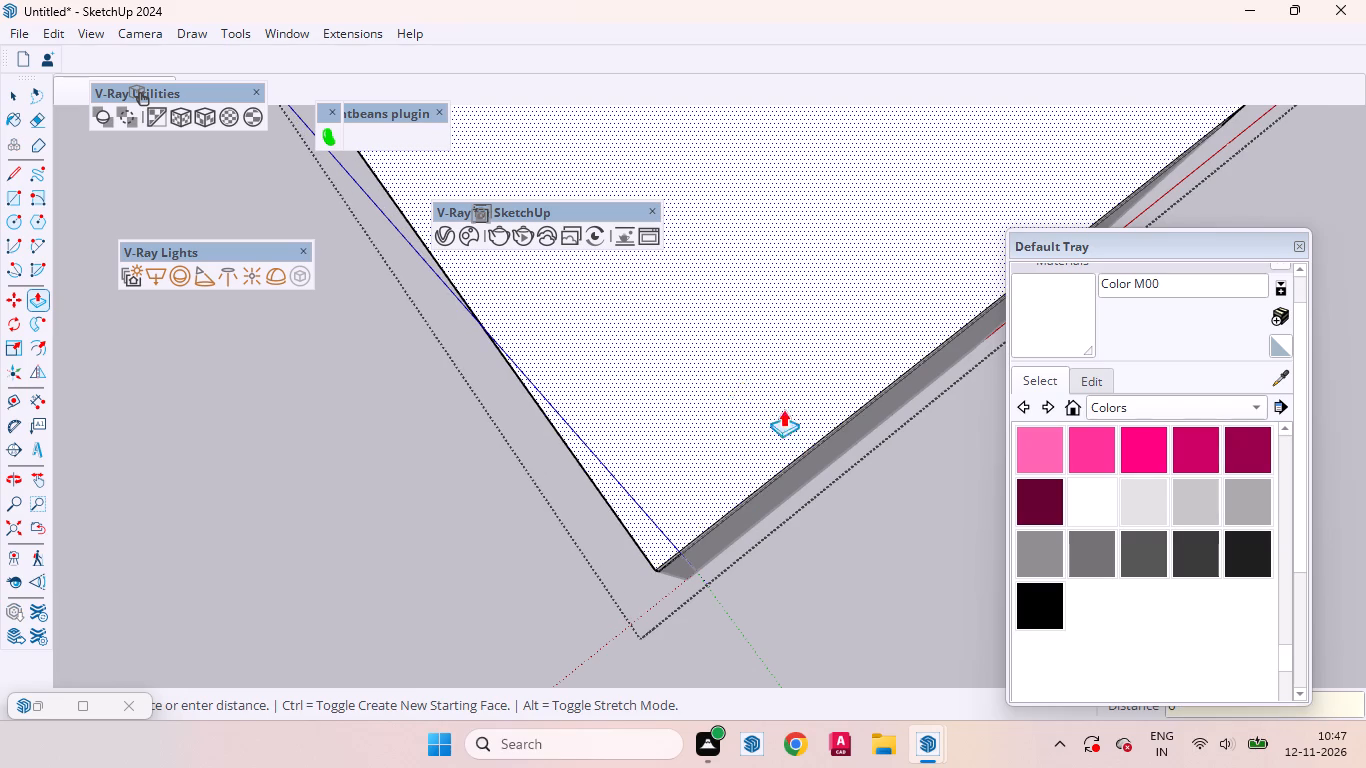
key(space)
click(870, 583)
scroll(756, 424, down, 10)
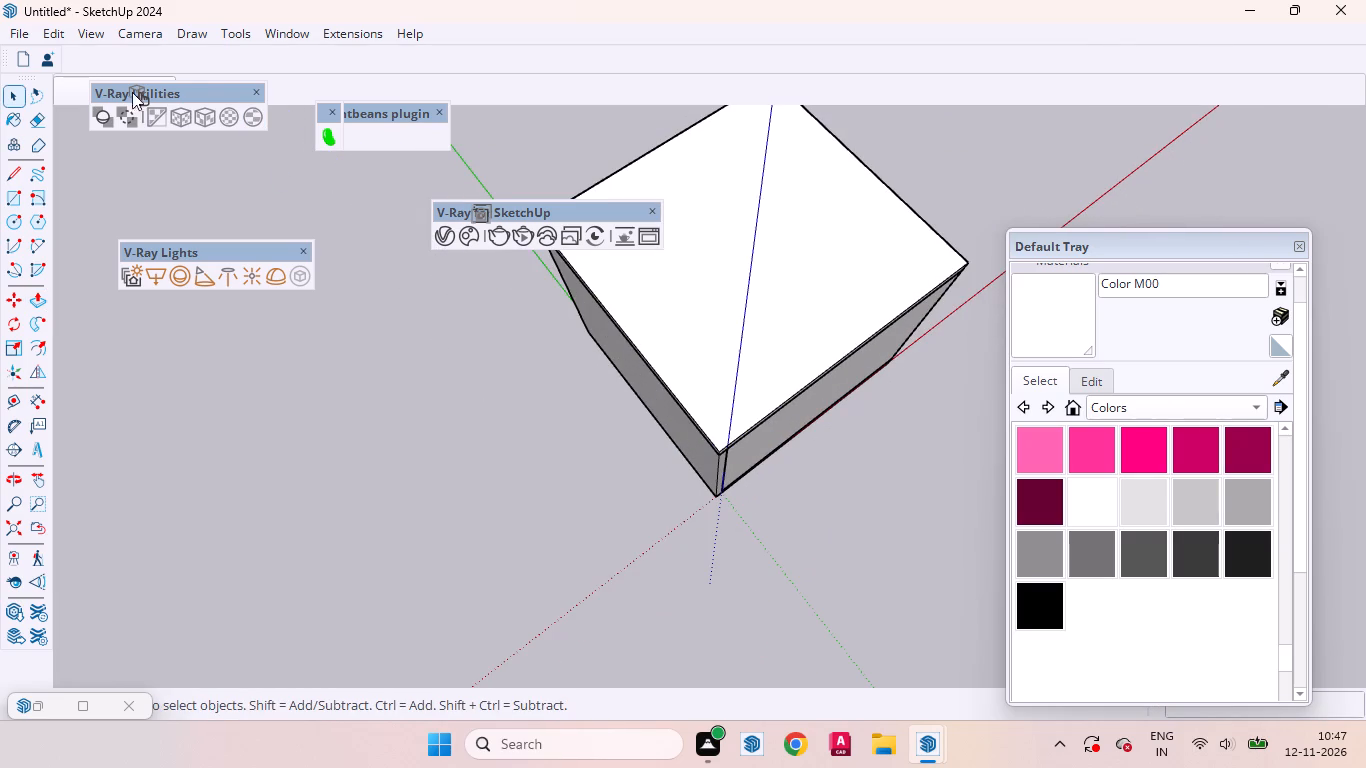
Recall the saved interior scene and move the Default Tray and the V-Ray Lights toolbar clear of the mural clouds.
click(71, 87)
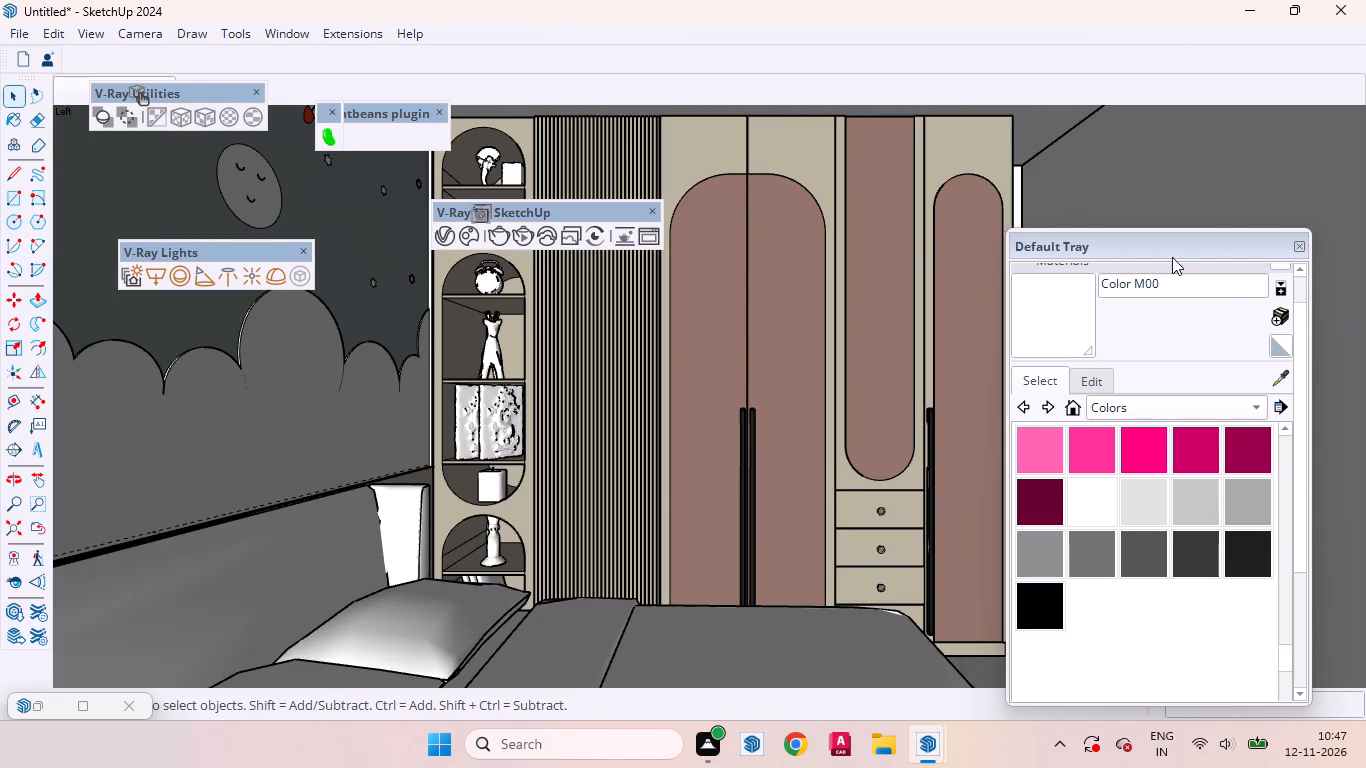
drag(1144, 245, 1222, 183)
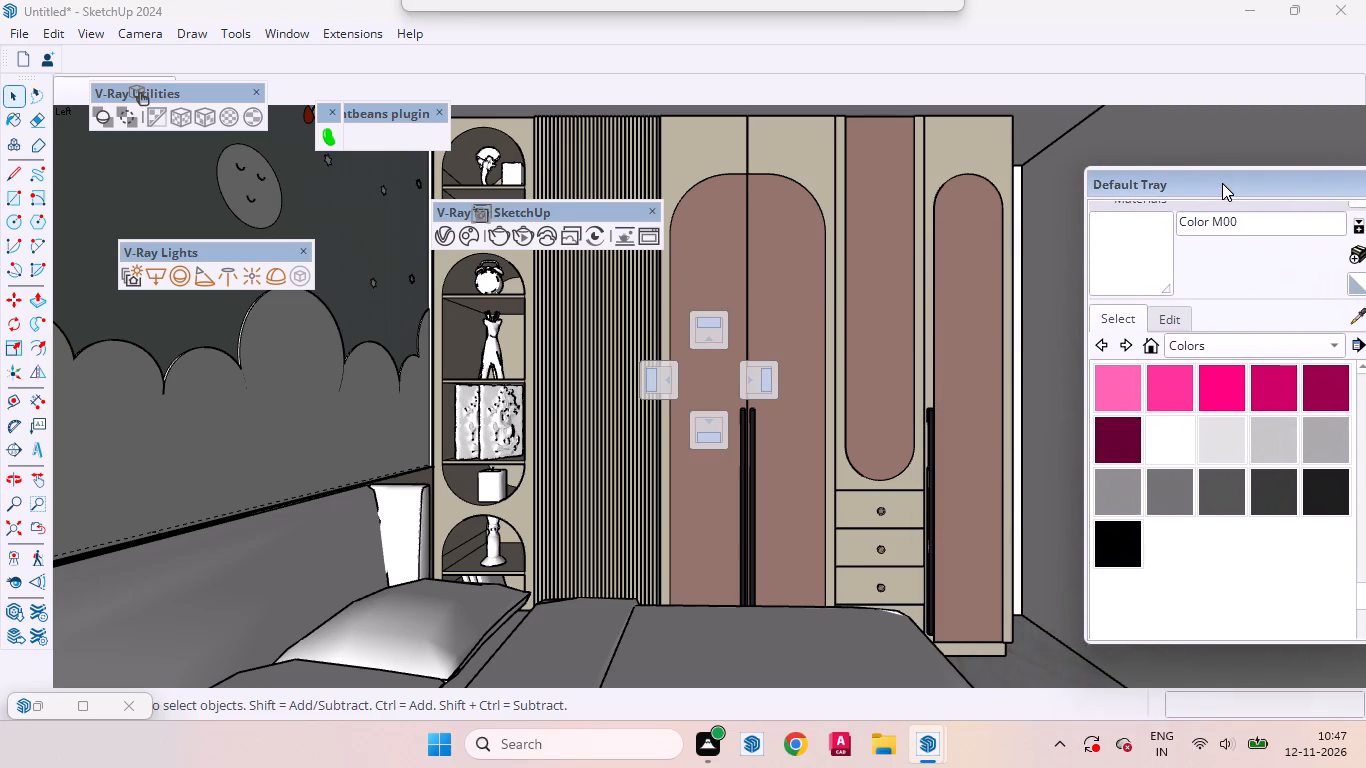
drag(1222, 183, 1202, 163)
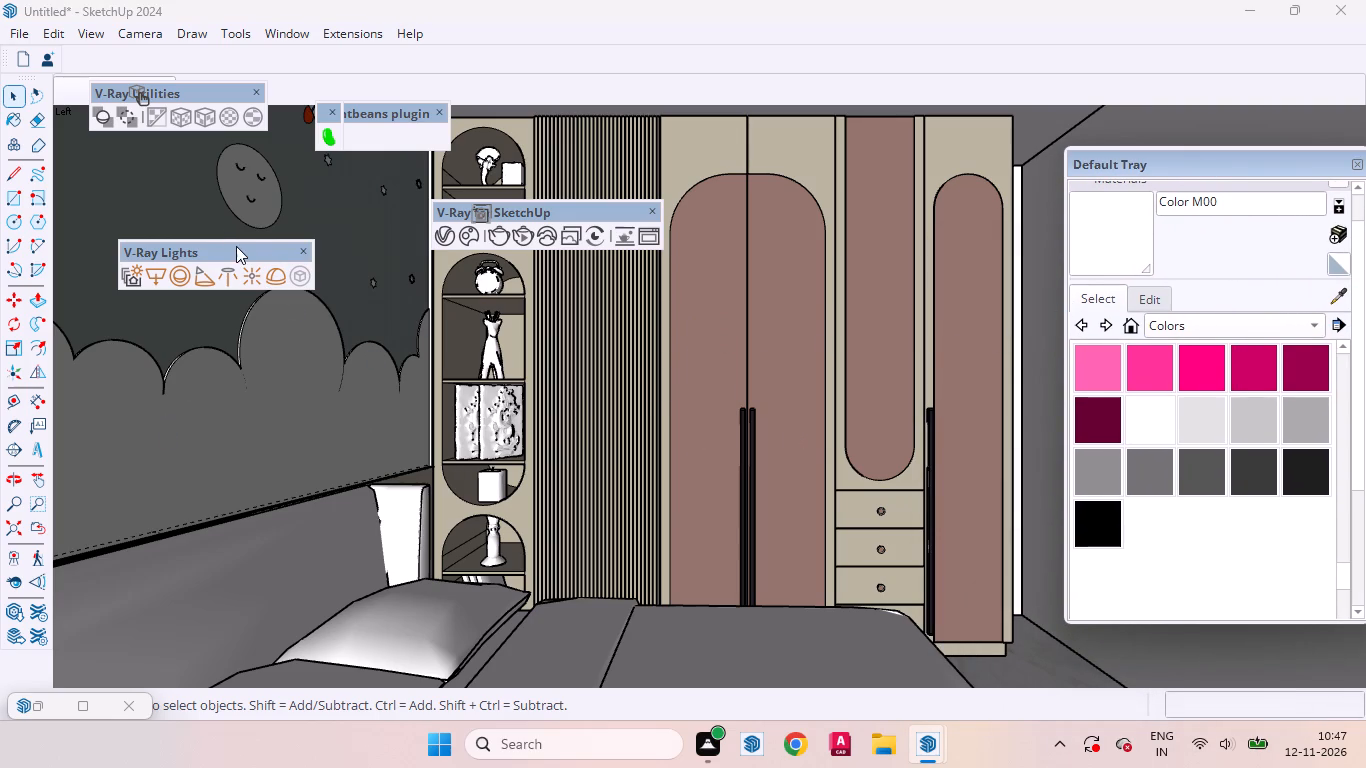
drag(236, 246, 505, 194)
Sample the Olon-Blank-Canvas-VF300-1K material from the front of the large mural cloud.
scroll(254, 290, up, 6)
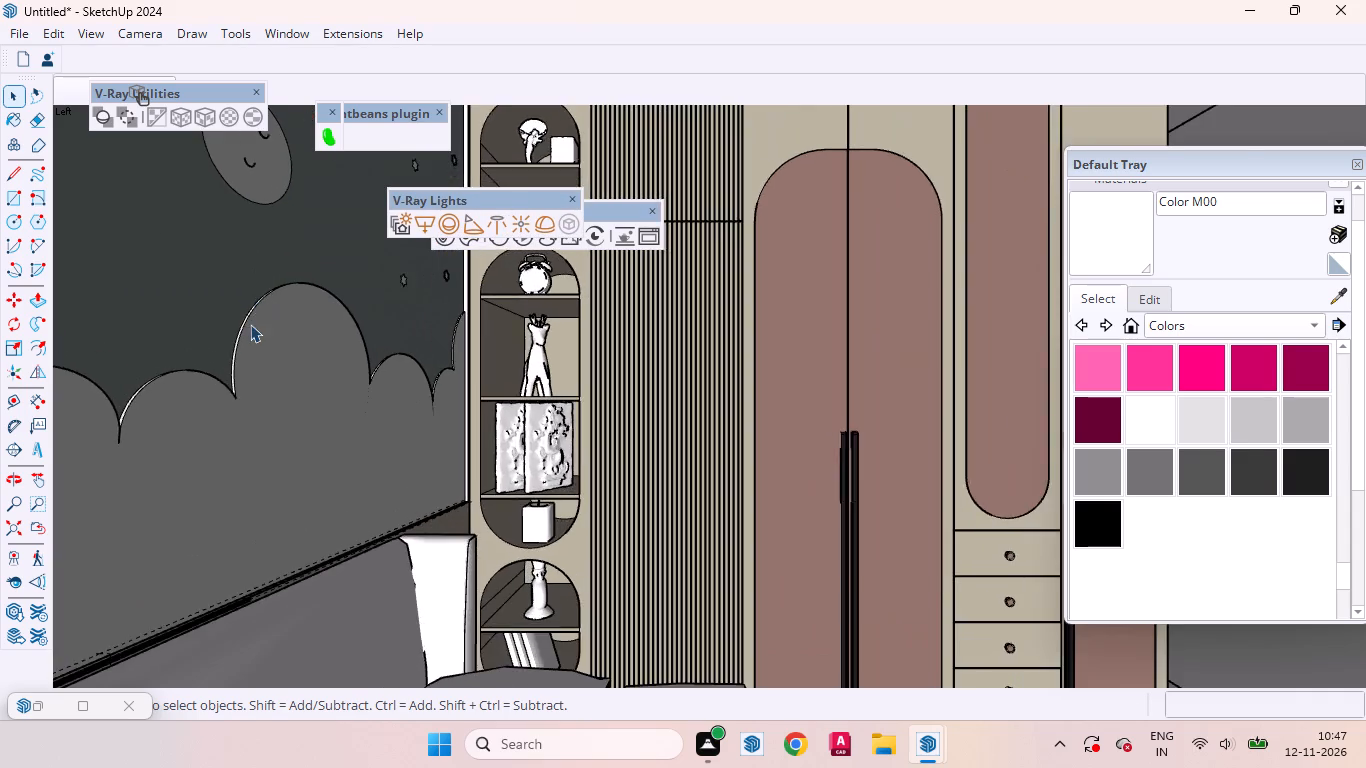
scroll(250, 324, up, 13)
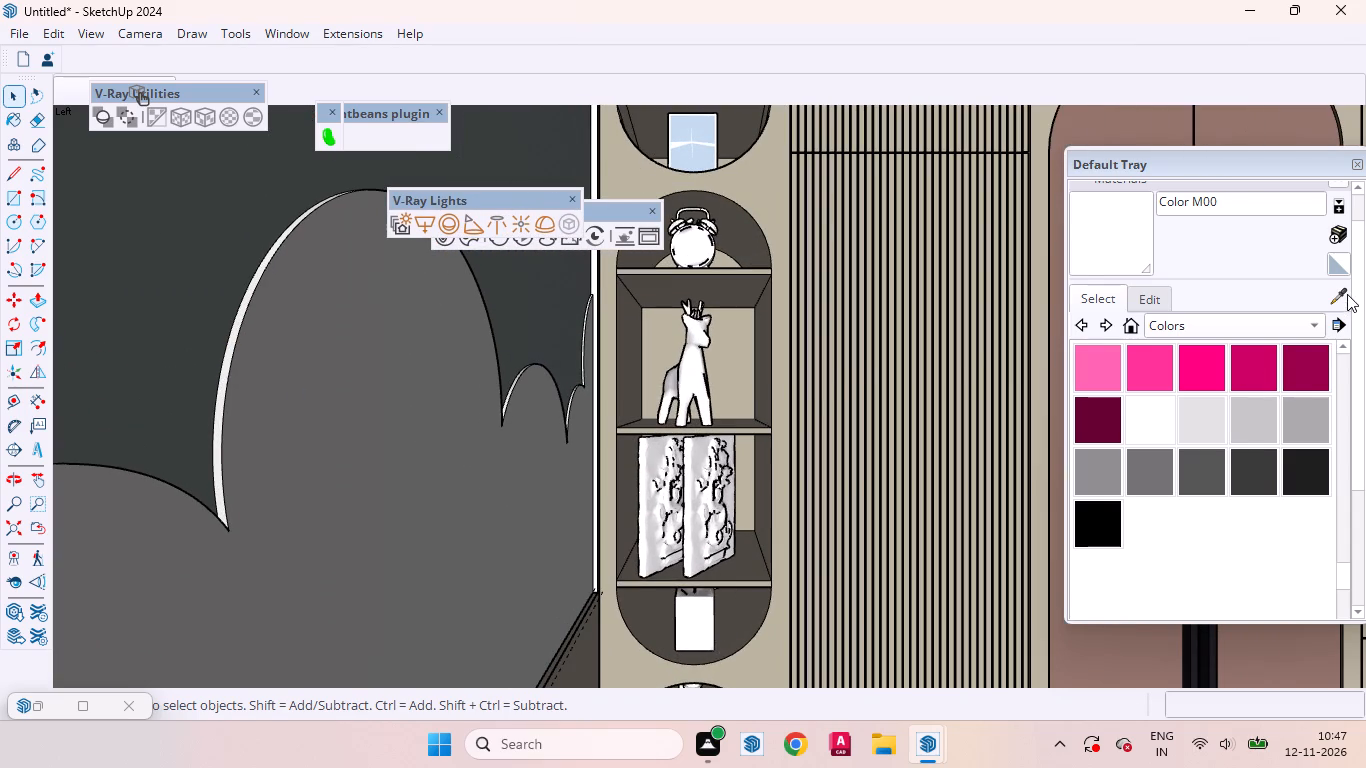
click(1347, 294)
click(432, 448)
scroll(199, 320, up, 9)
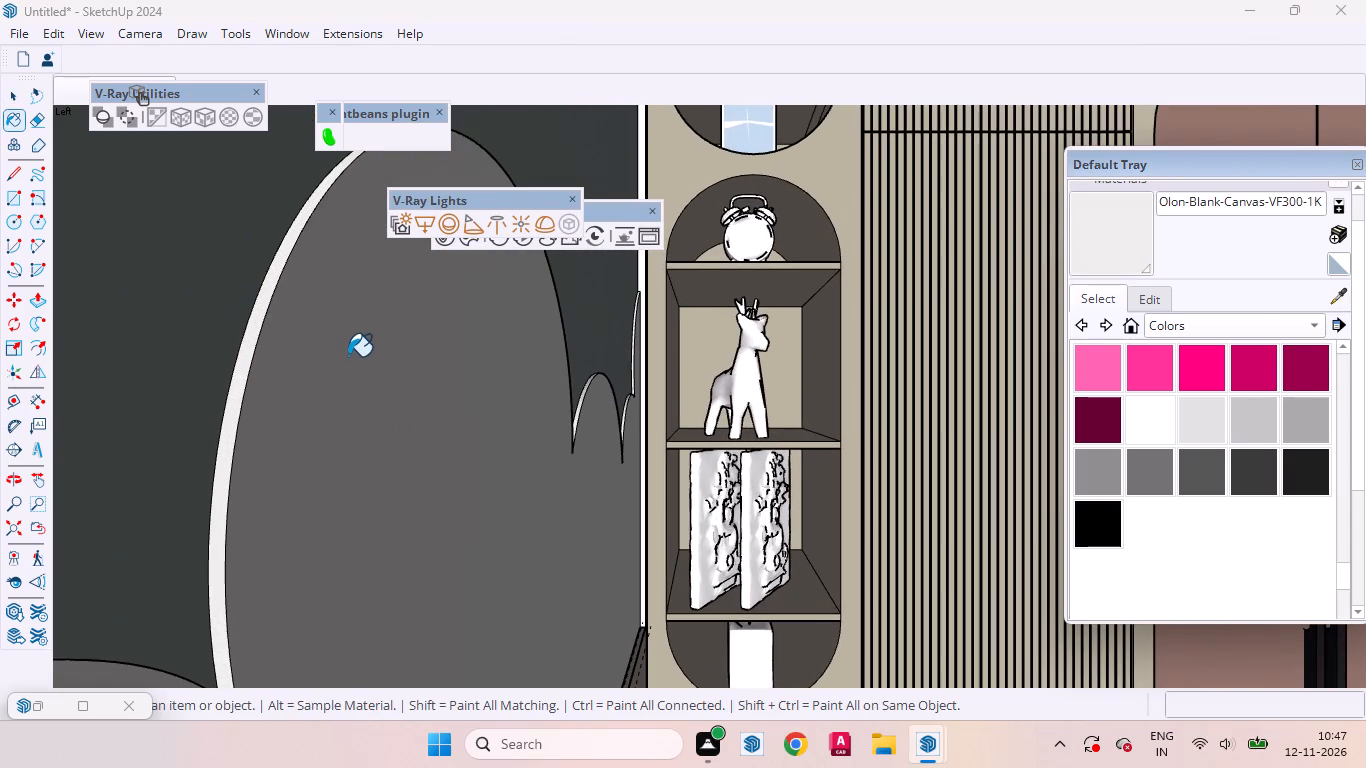
Open the cloud group and paint the large cloud's curved edge face with Olon-Blank-Canvas-VF300-1K.
key(space)
double_click(348, 357)
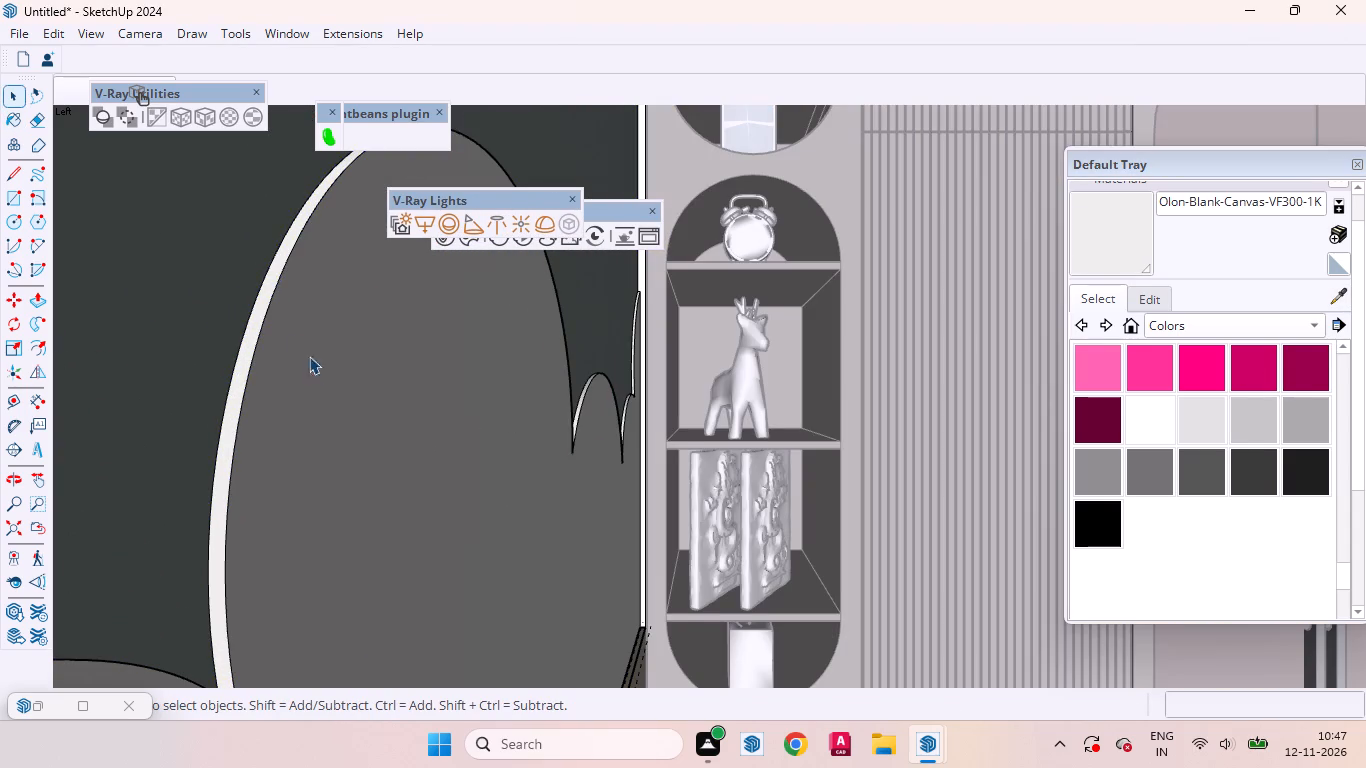
click(291, 329)
scroll(279, 321, up, 5)
click(253, 311)
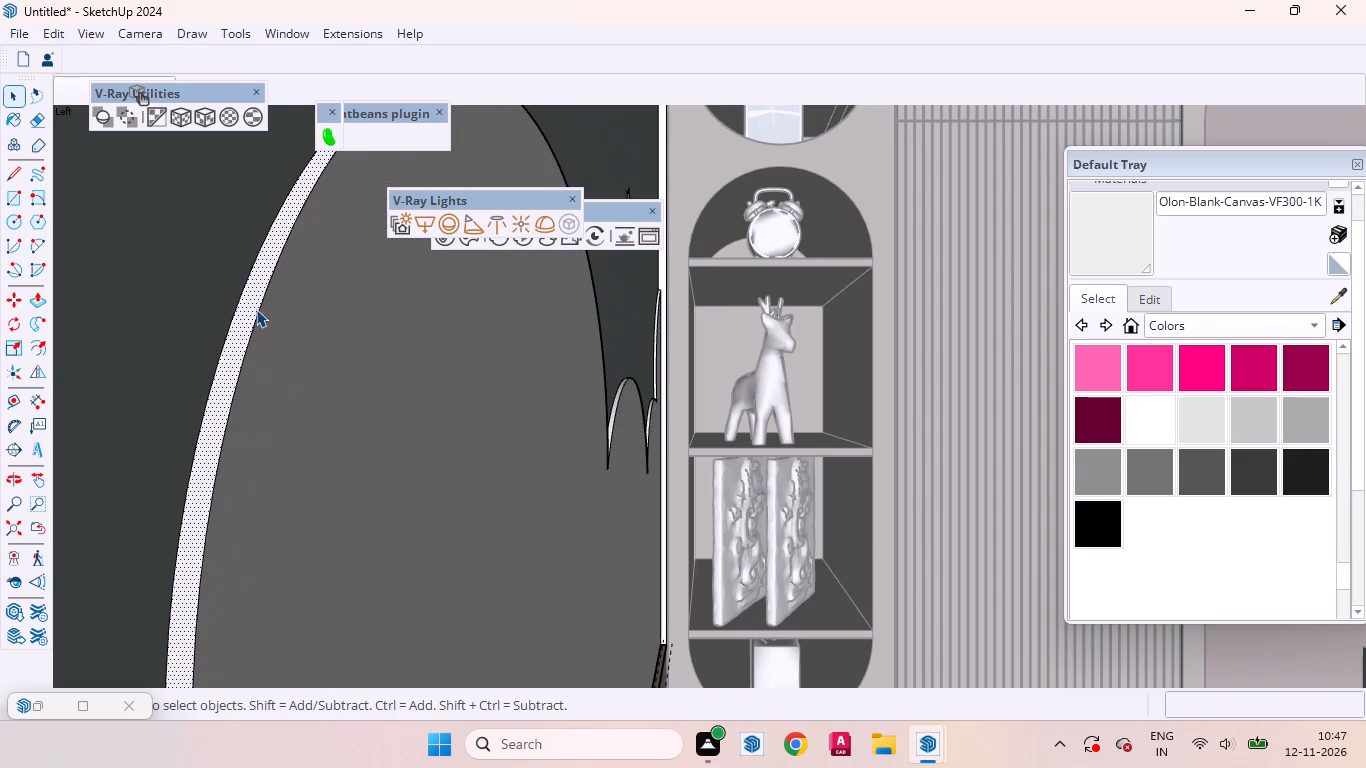
click(1112, 235)
scroll(260, 336, up, 4)
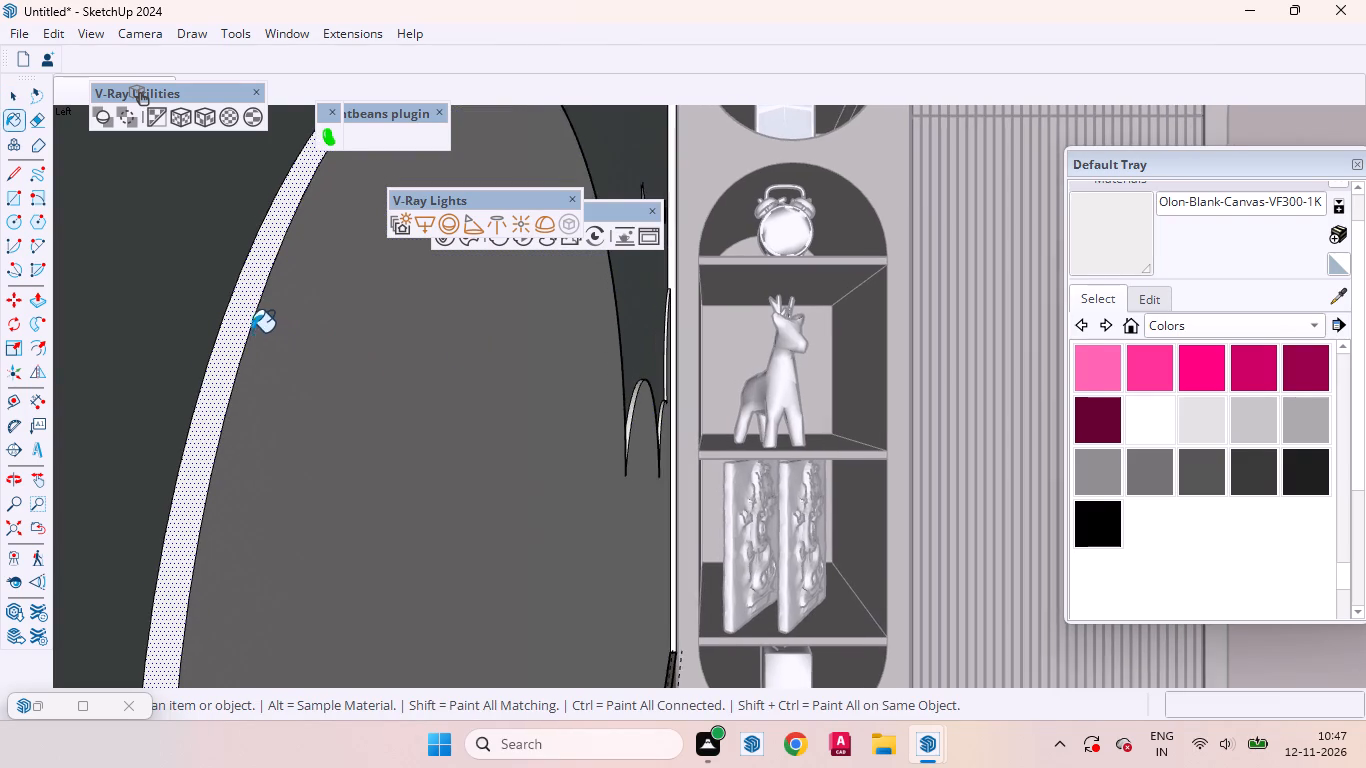
click(238, 319)
scroll(219, 330, up, 7)
click(242, 310)
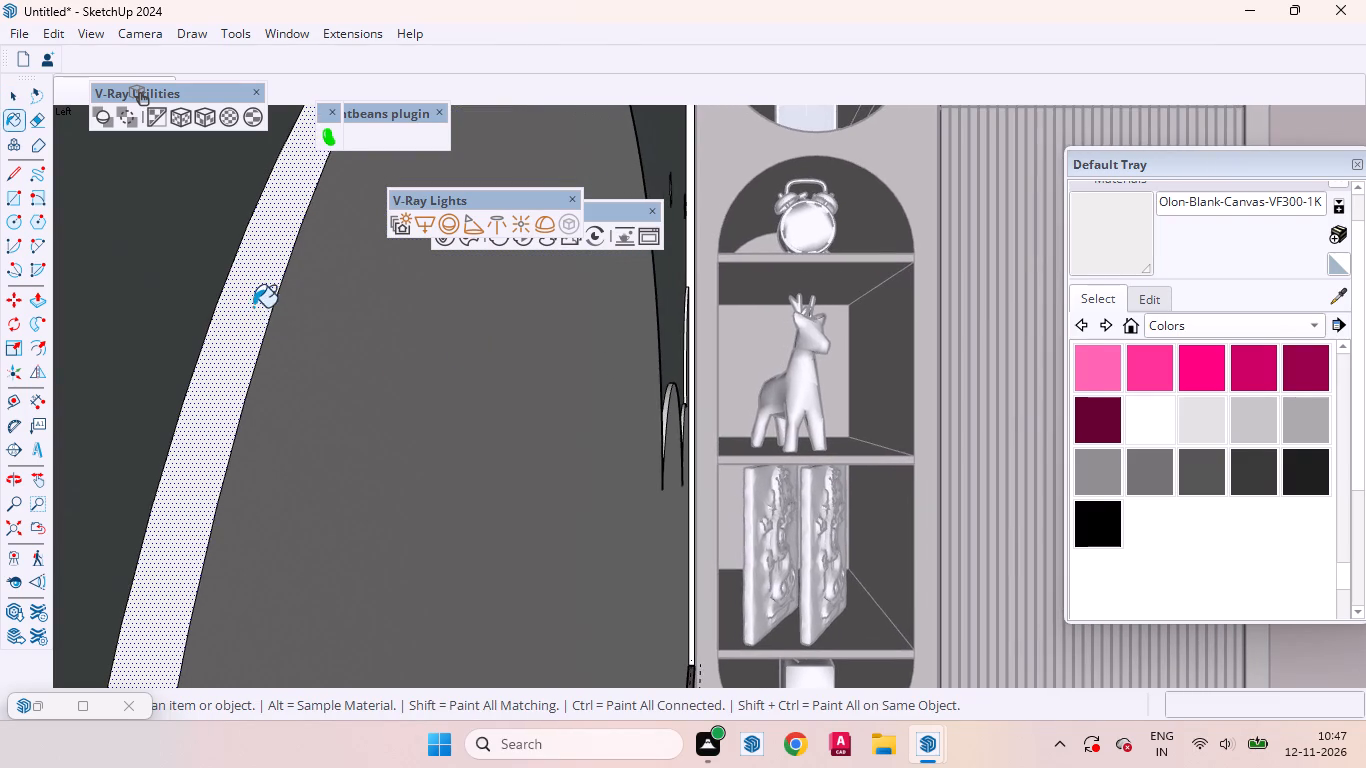
scroll(254, 307, up, 9)
double_click(256, 305)
scroll(451, 414, down, 12)
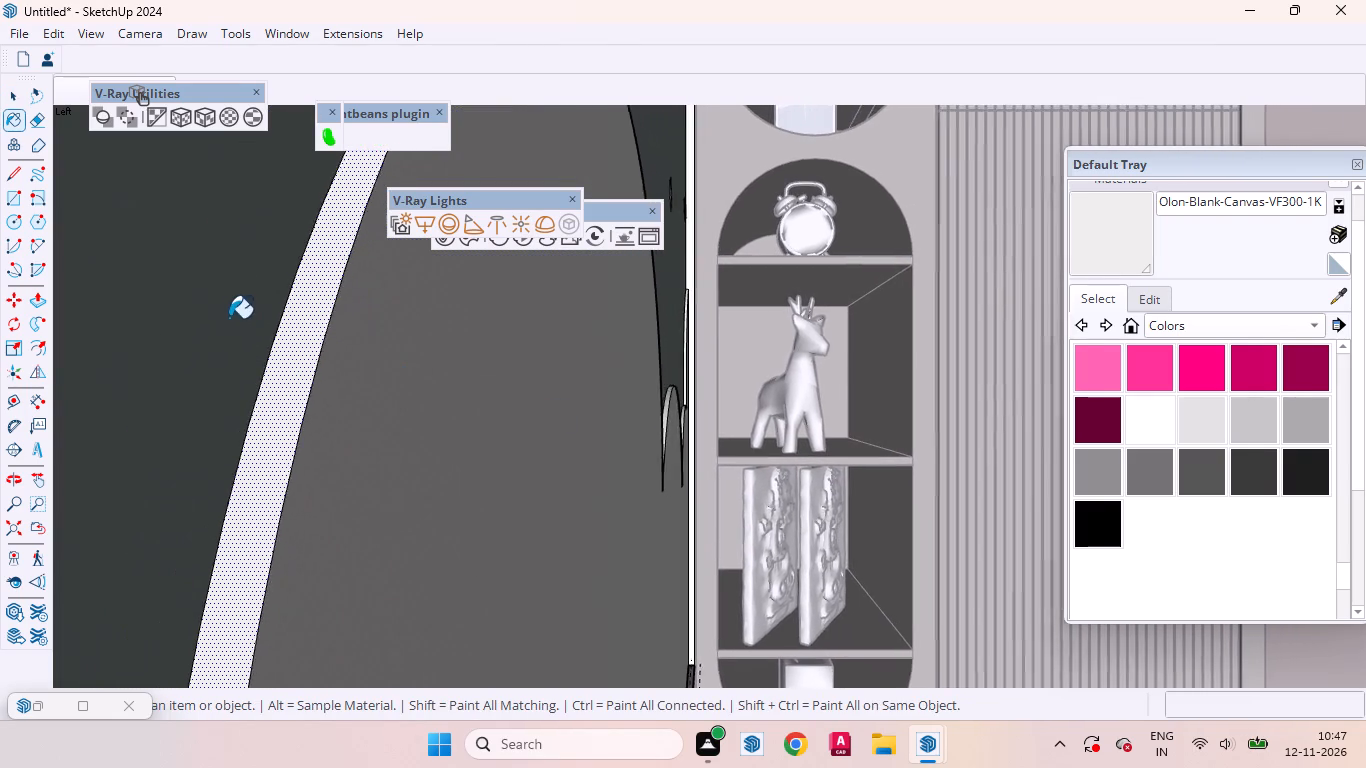
scroll(229, 318, down, 10)
scroll(198, 330, up, 1)
scroll(197, 332, down, 6)
scroll(790, 377, up, 18)
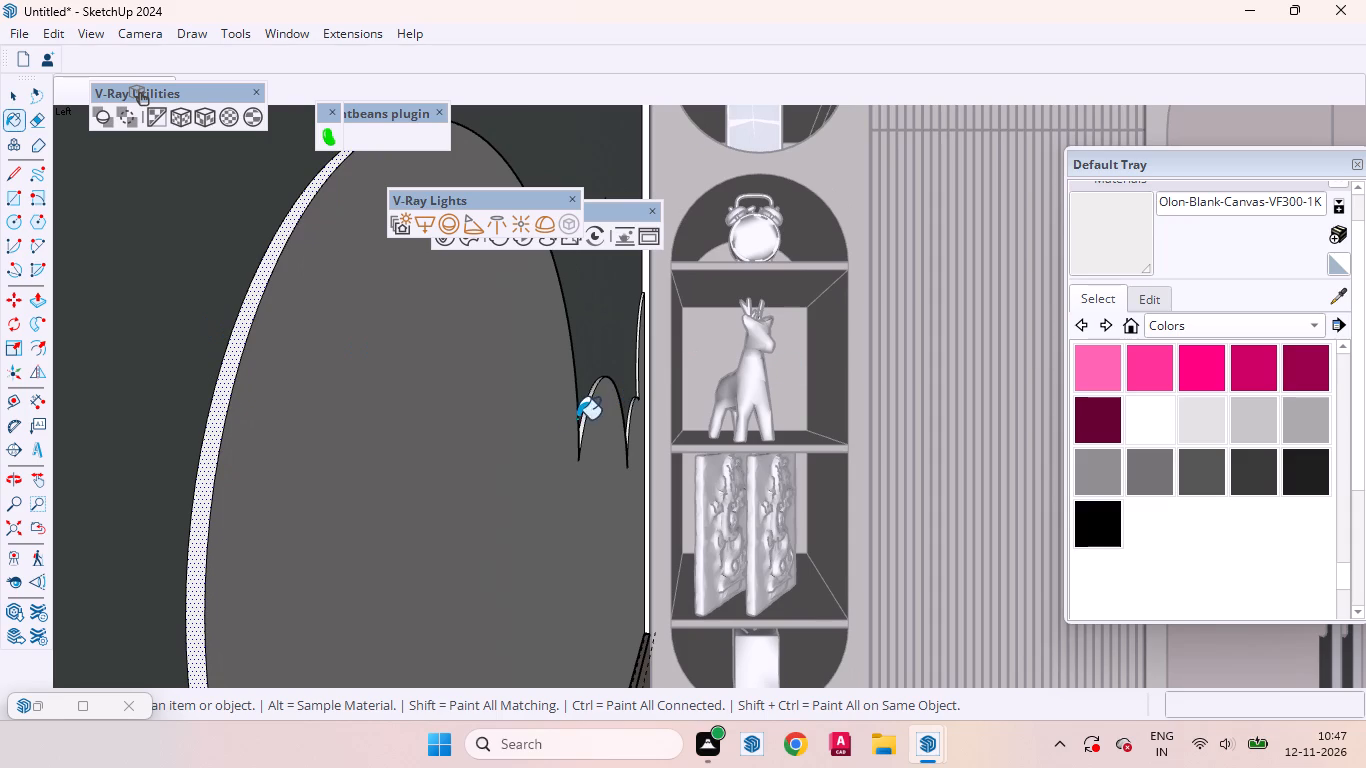
key(space)
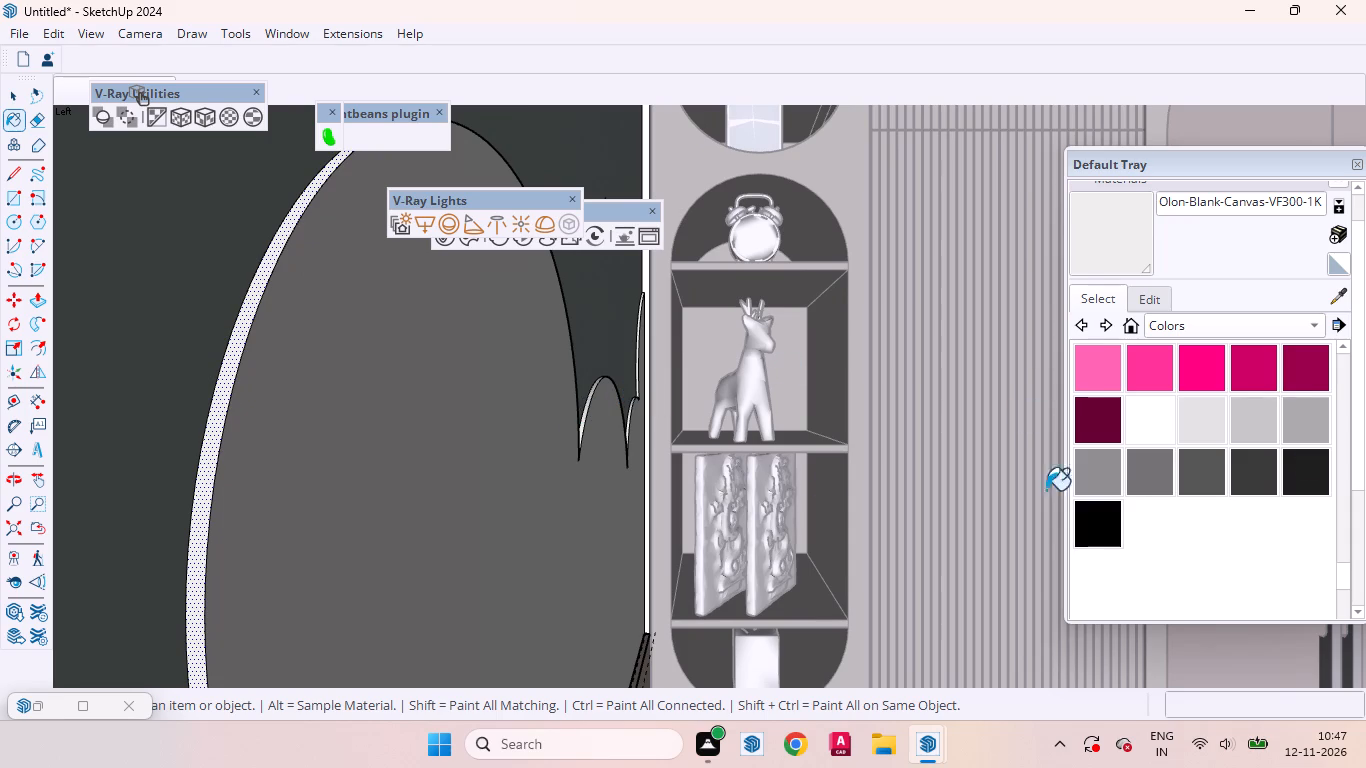
Paint the curved edge of the small cloud beside the large one with Olon-Blank-Canvas-VF300-1K.
scroll(538, 400, up, 12)
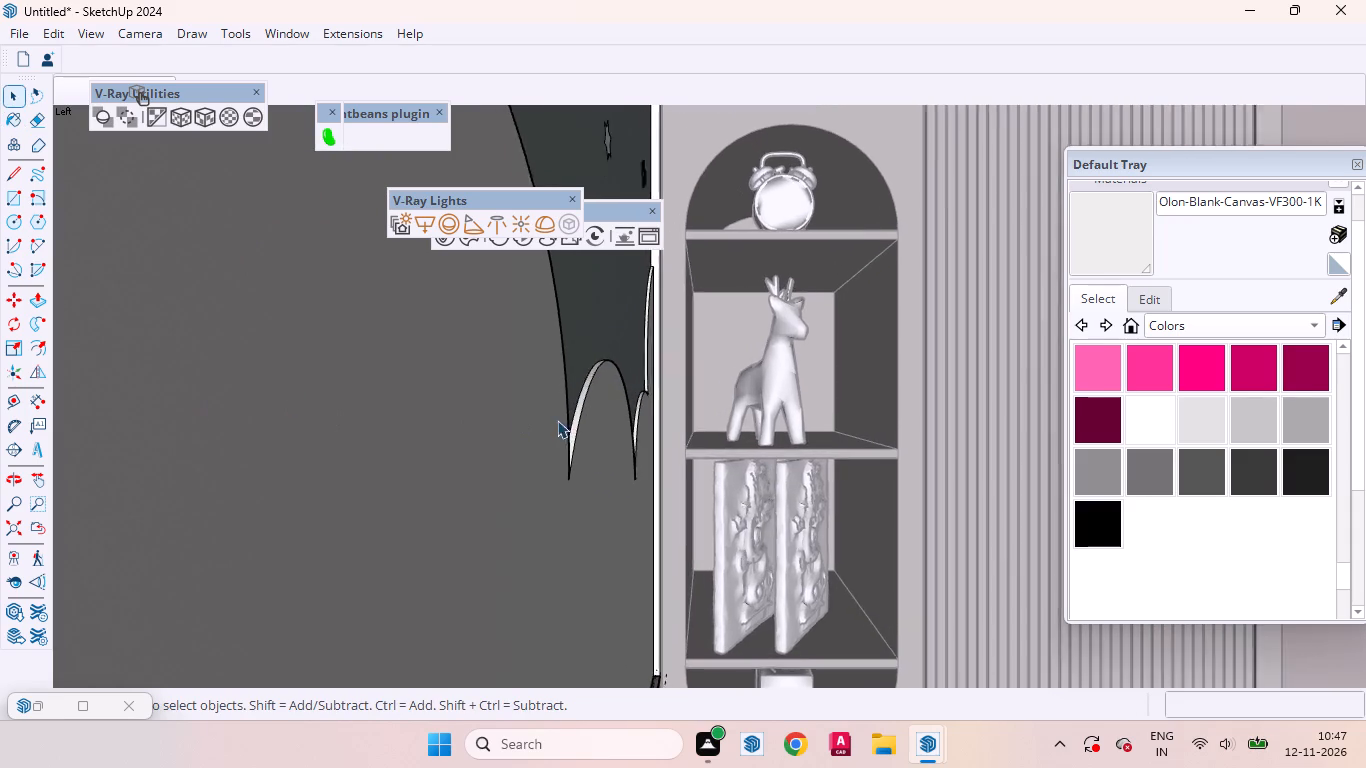
scroll(557, 420, up, 18)
click(379, 400)
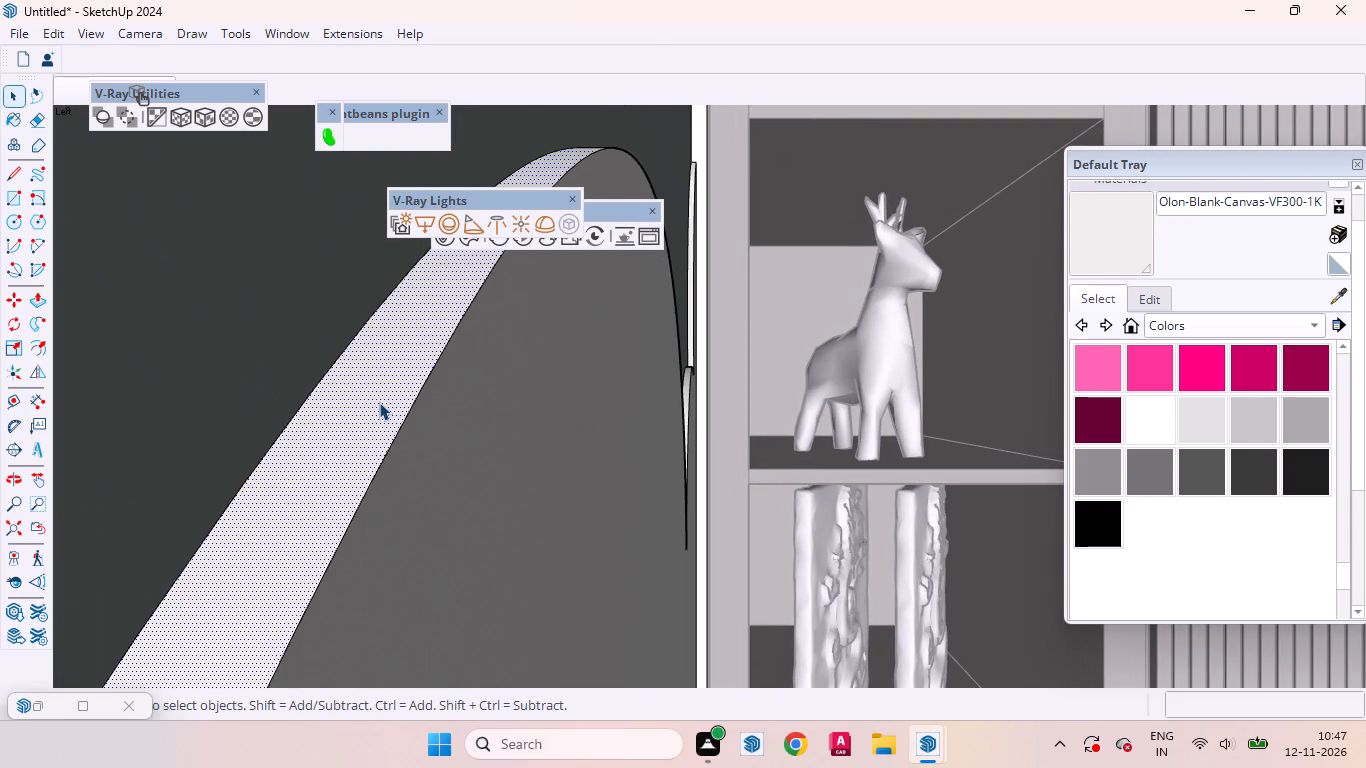
click(1127, 217)
click(420, 353)
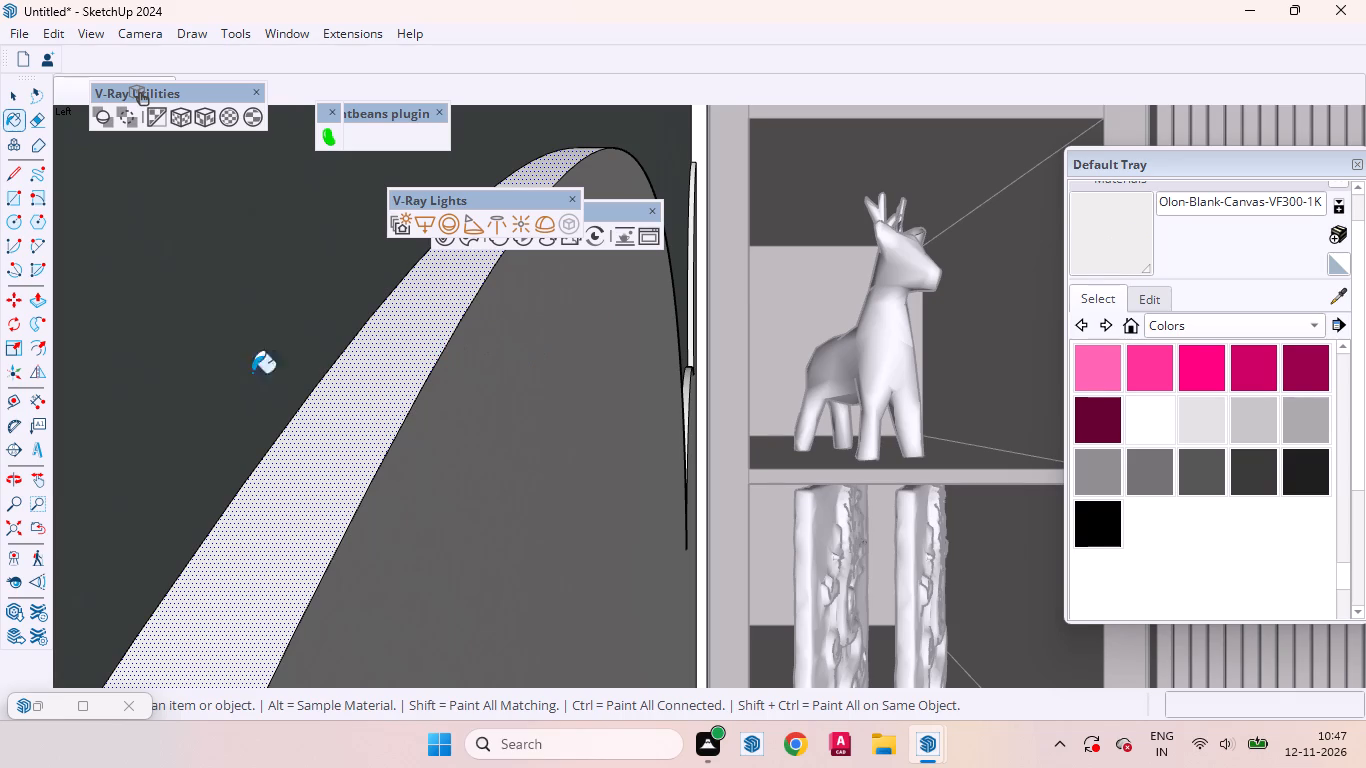
click(8, 95)
Paint the curved edge of the next, smallest cloud near the wardrobe with Olon-Blank-Canvas-VF300-1K.
scroll(472, 468, down, 4)
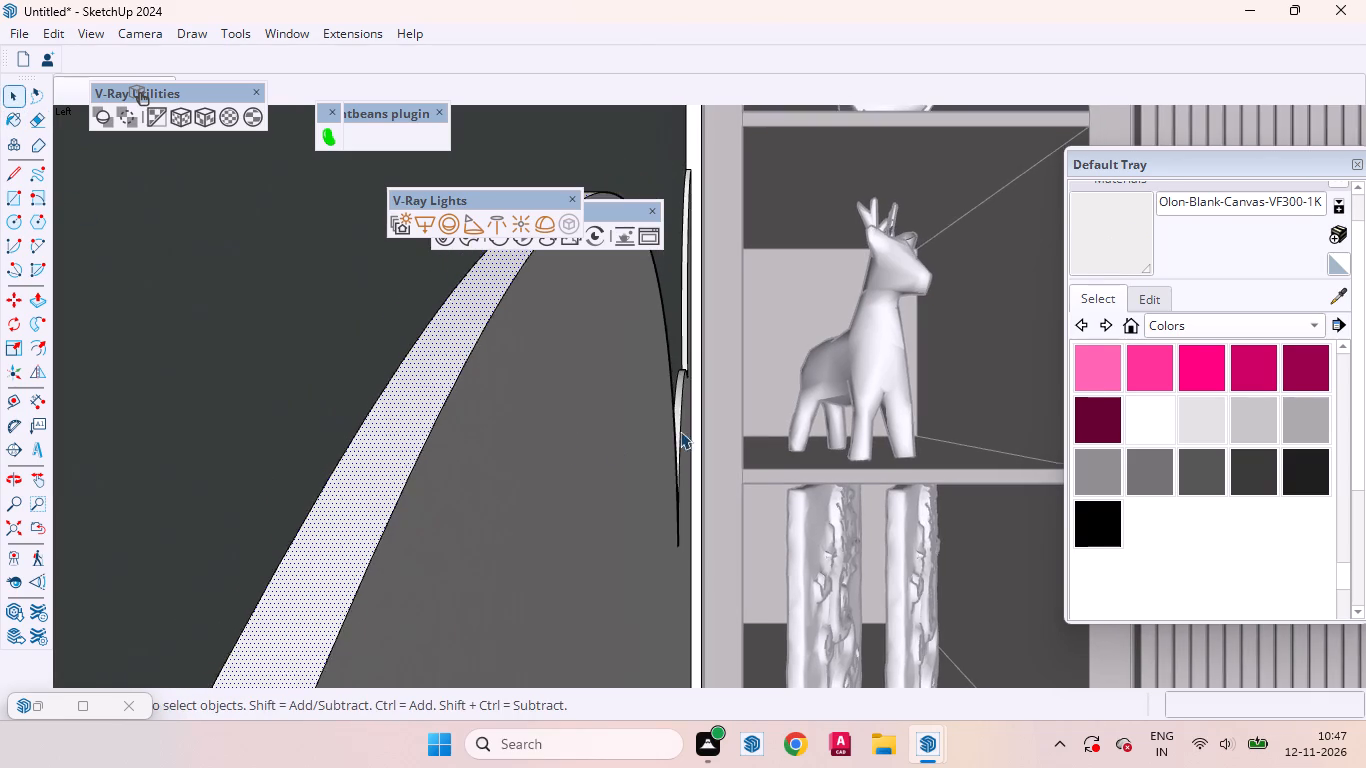
scroll(680, 427, up, 11)
click(468, 406)
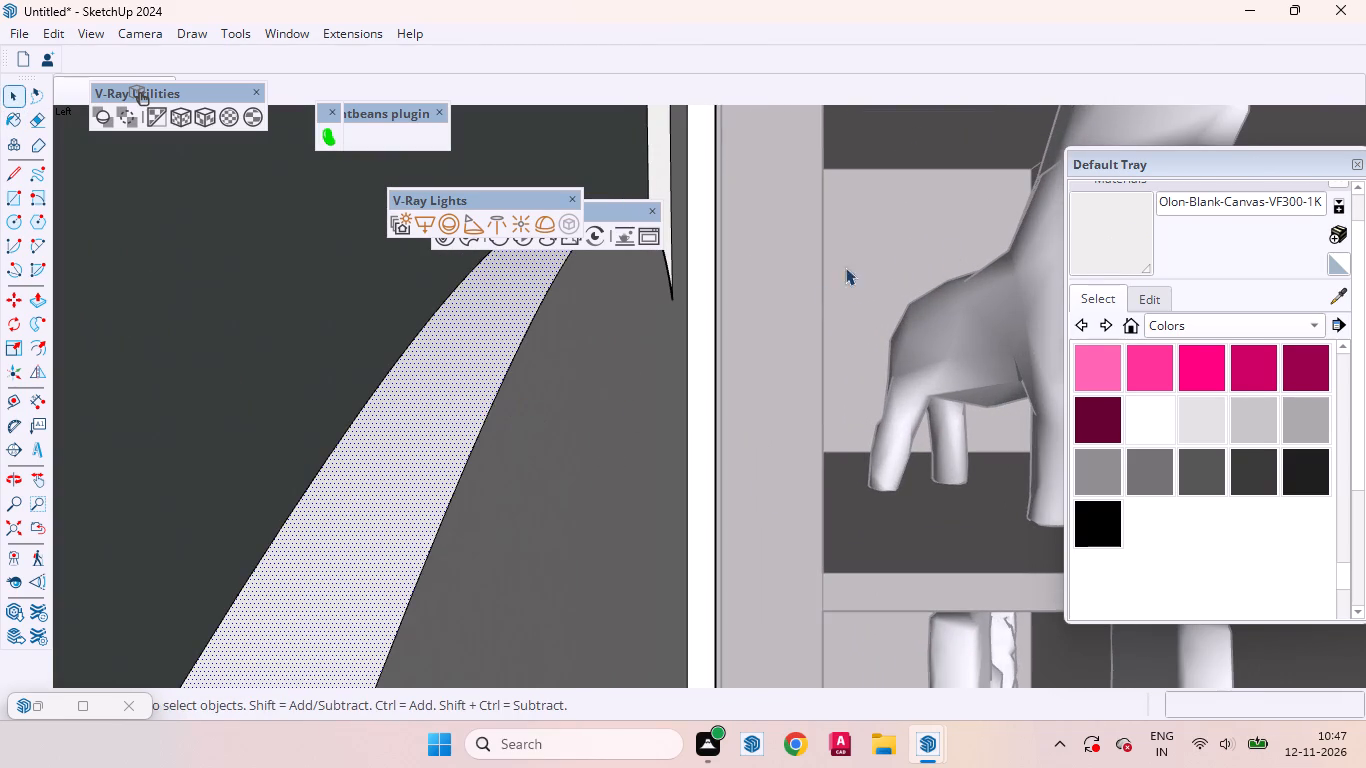
click(1072, 263)
click(449, 361)
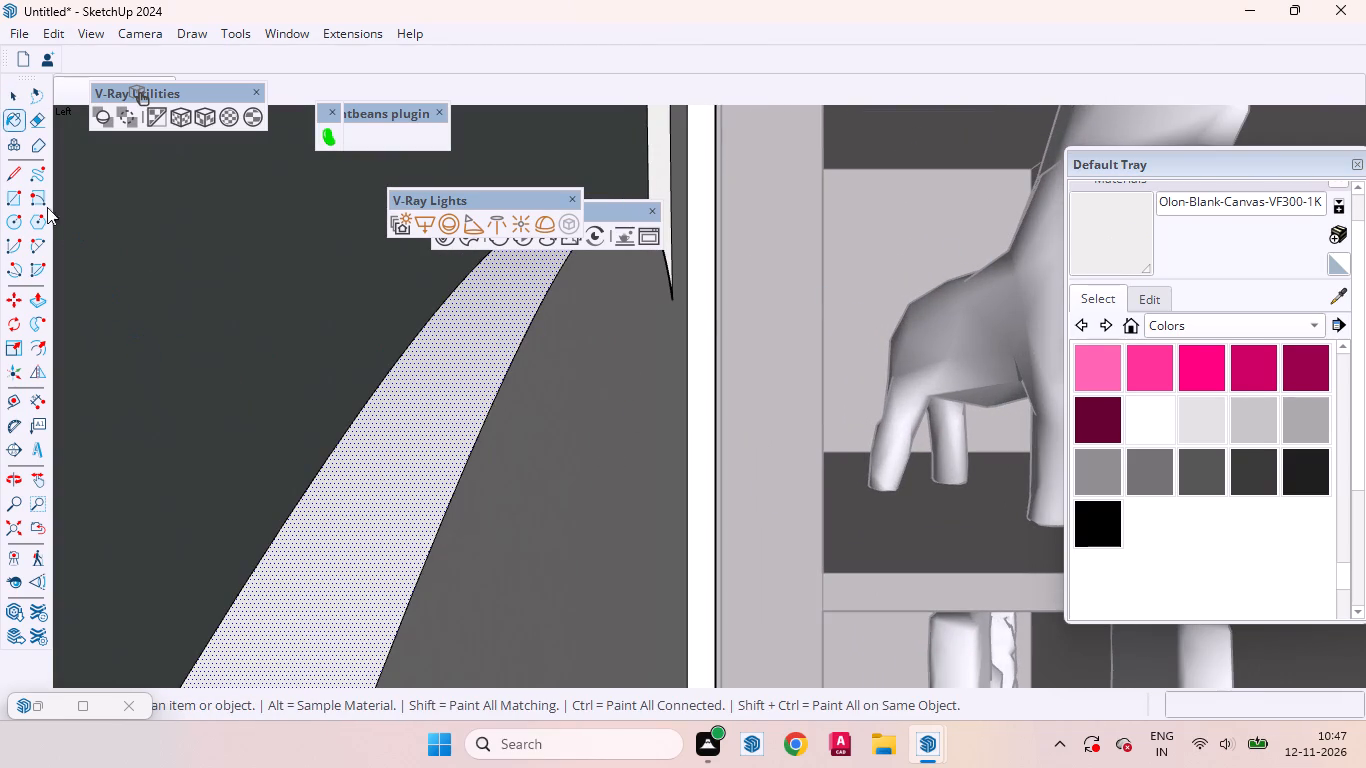
click(14, 103)
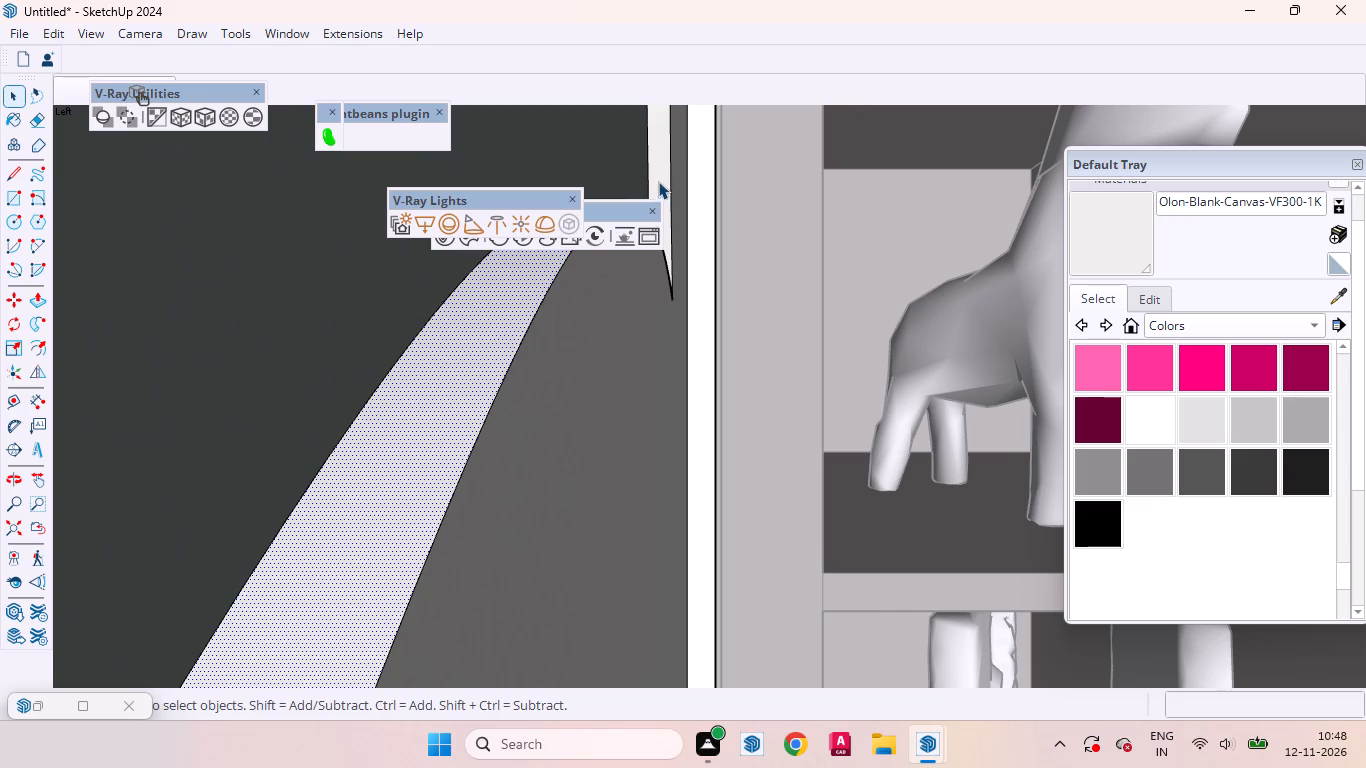
Paint the narrow edge face of the last cloud against the wardrobe with Olon-Blank-Canvas-VF300-1K.
click(661, 159)
click(1107, 234)
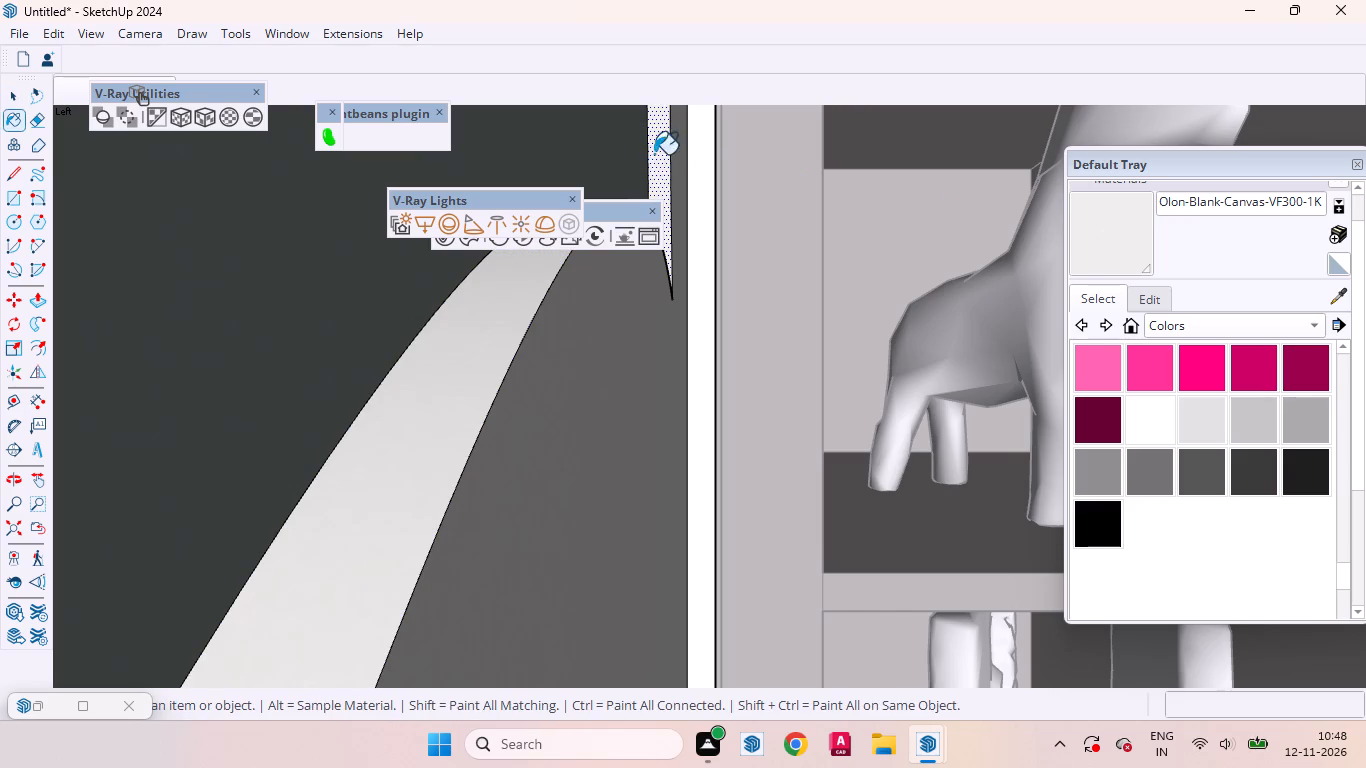
click(670, 152)
click(663, 151)
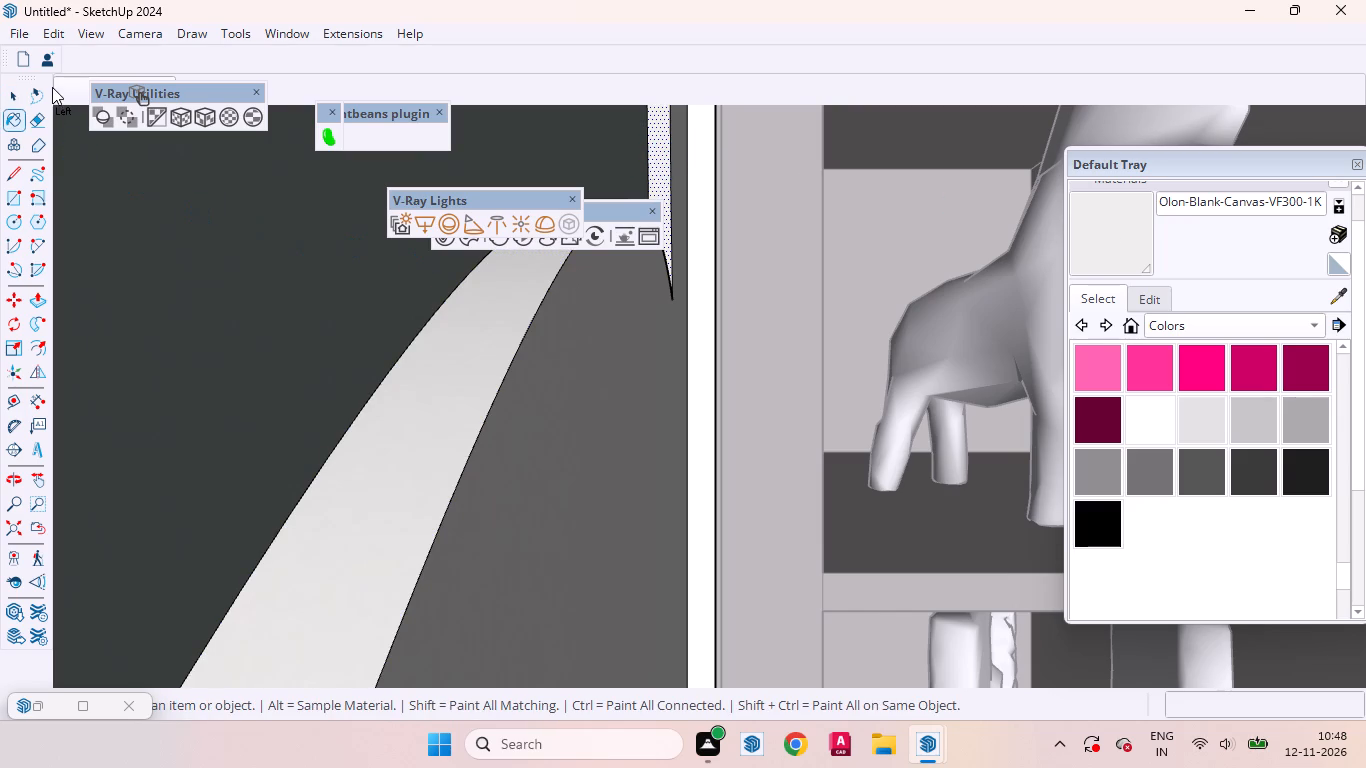
Recall the saved interior scene and display the Views toolbar.
click(53, 82)
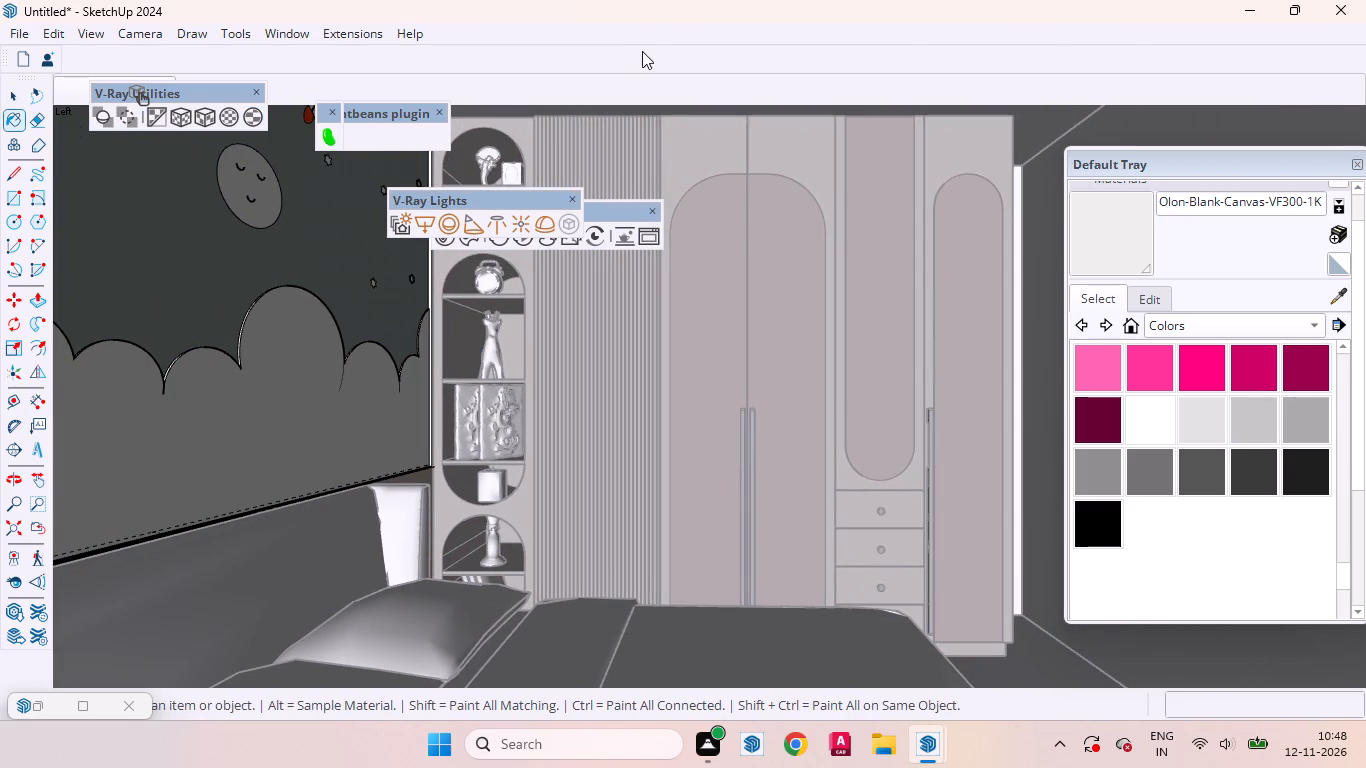
right_click(634, 32)
click(920, 70)
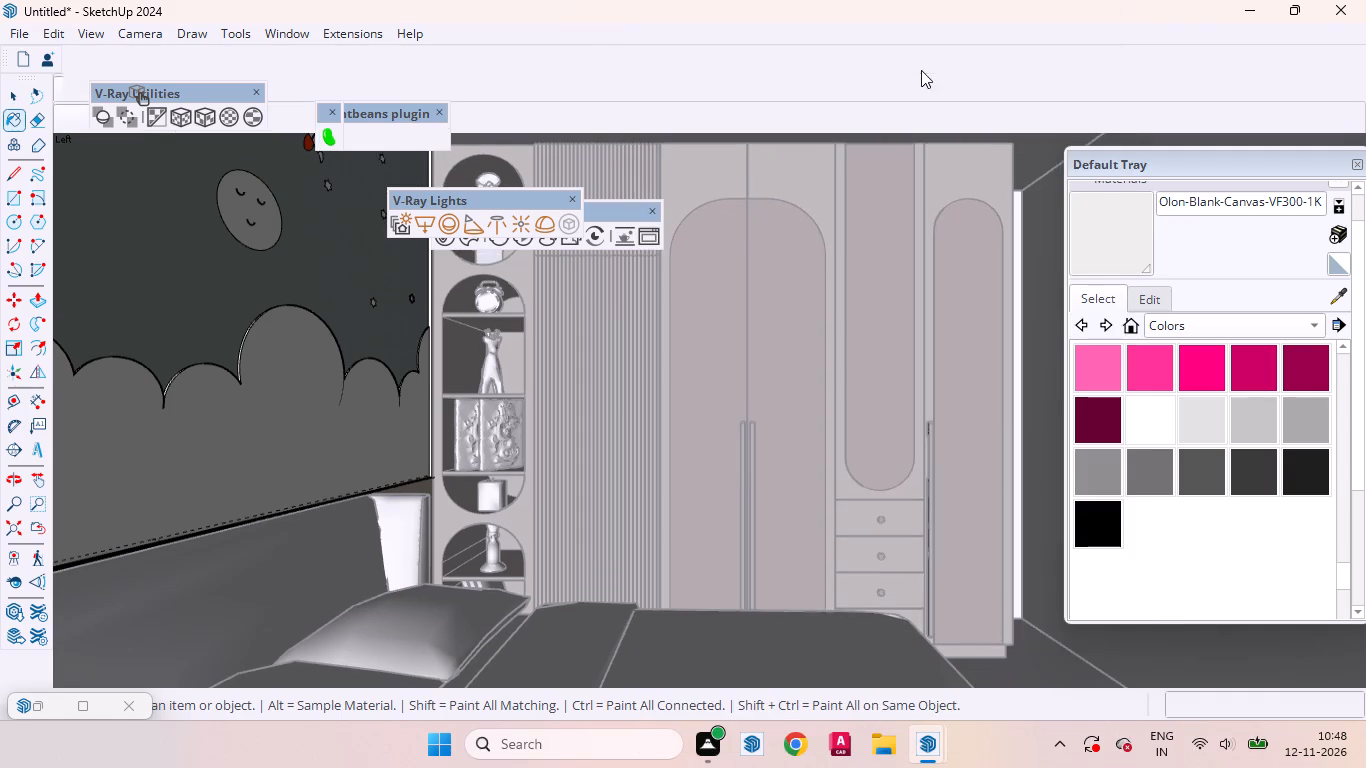
Switch to the Top view, close the open cloud group outside the room, and return to the saved interior scene.
click(46, 49)
scroll(546, 410, down, 2)
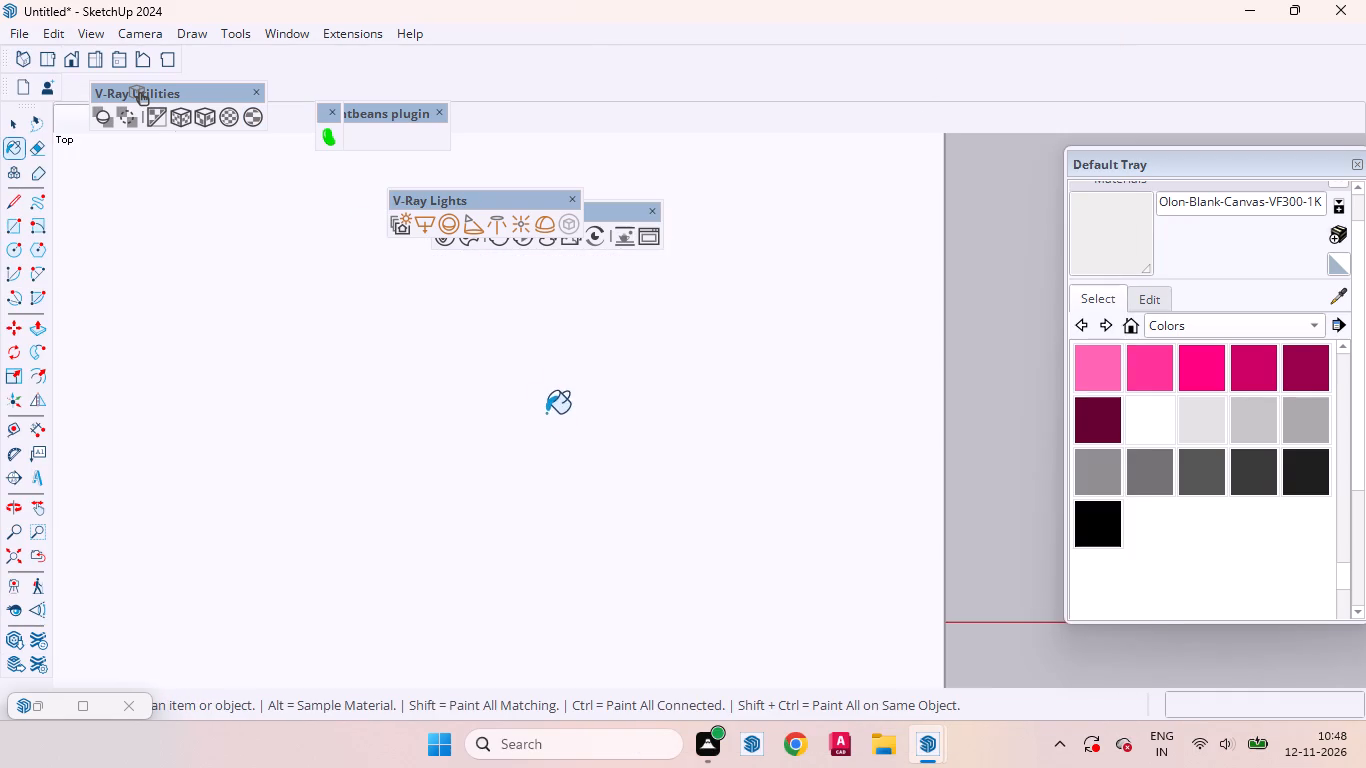
scroll(546, 413, down, 13)
click(12, 119)
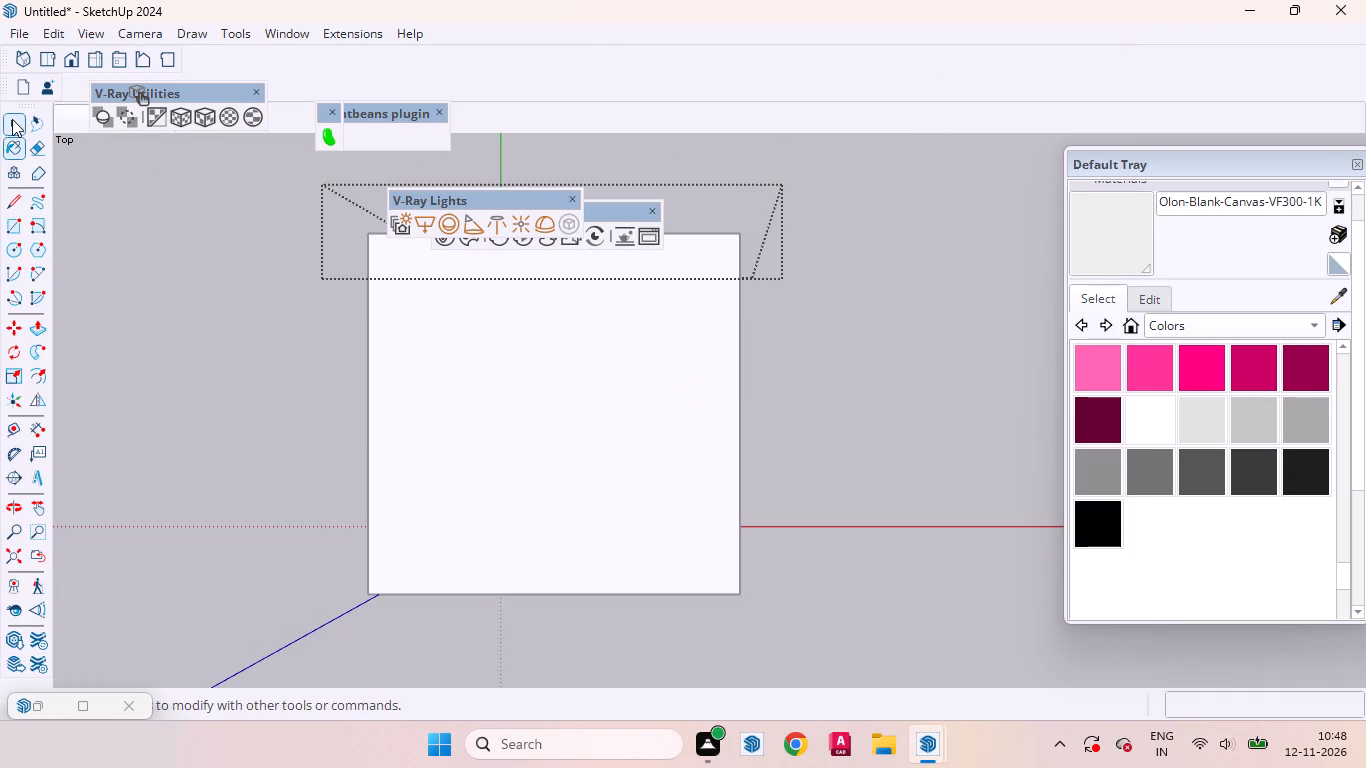
click(108, 385)
click(170, 388)
click(79, 119)
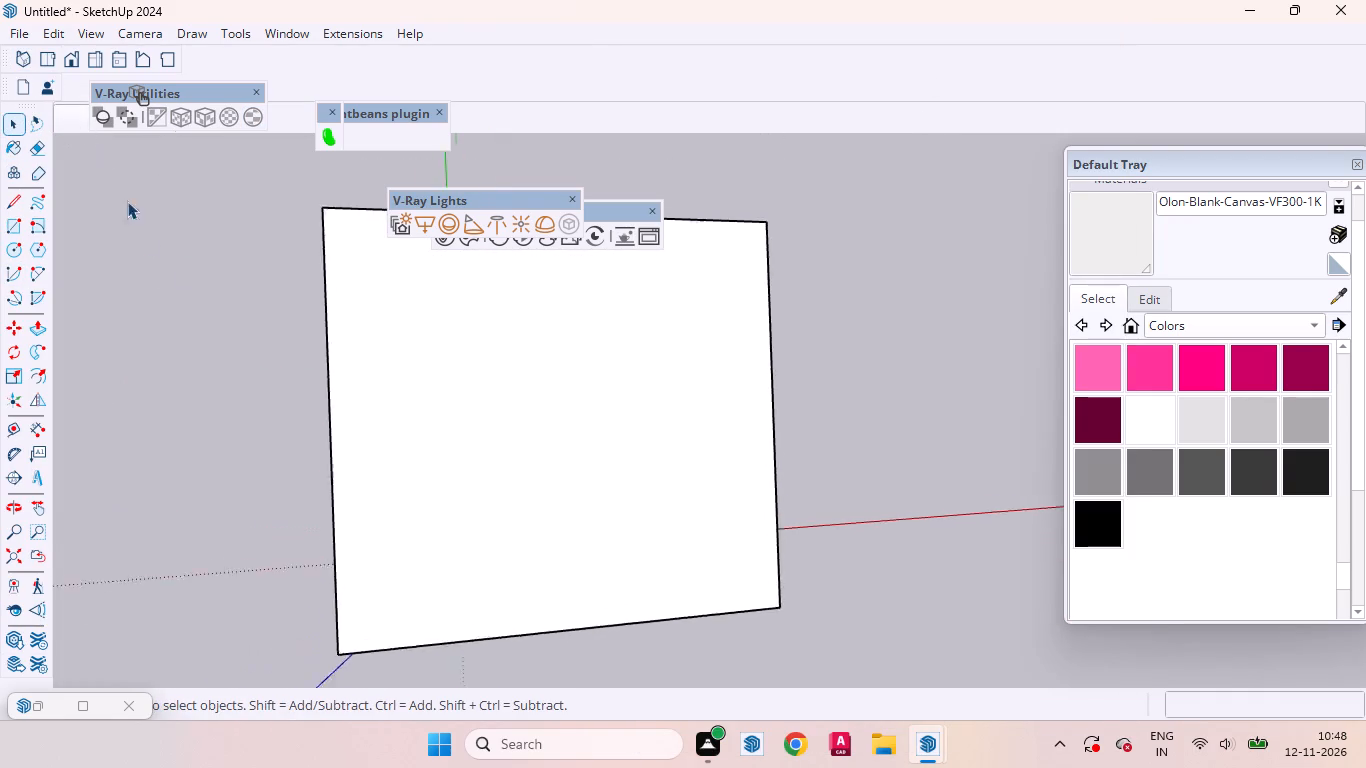
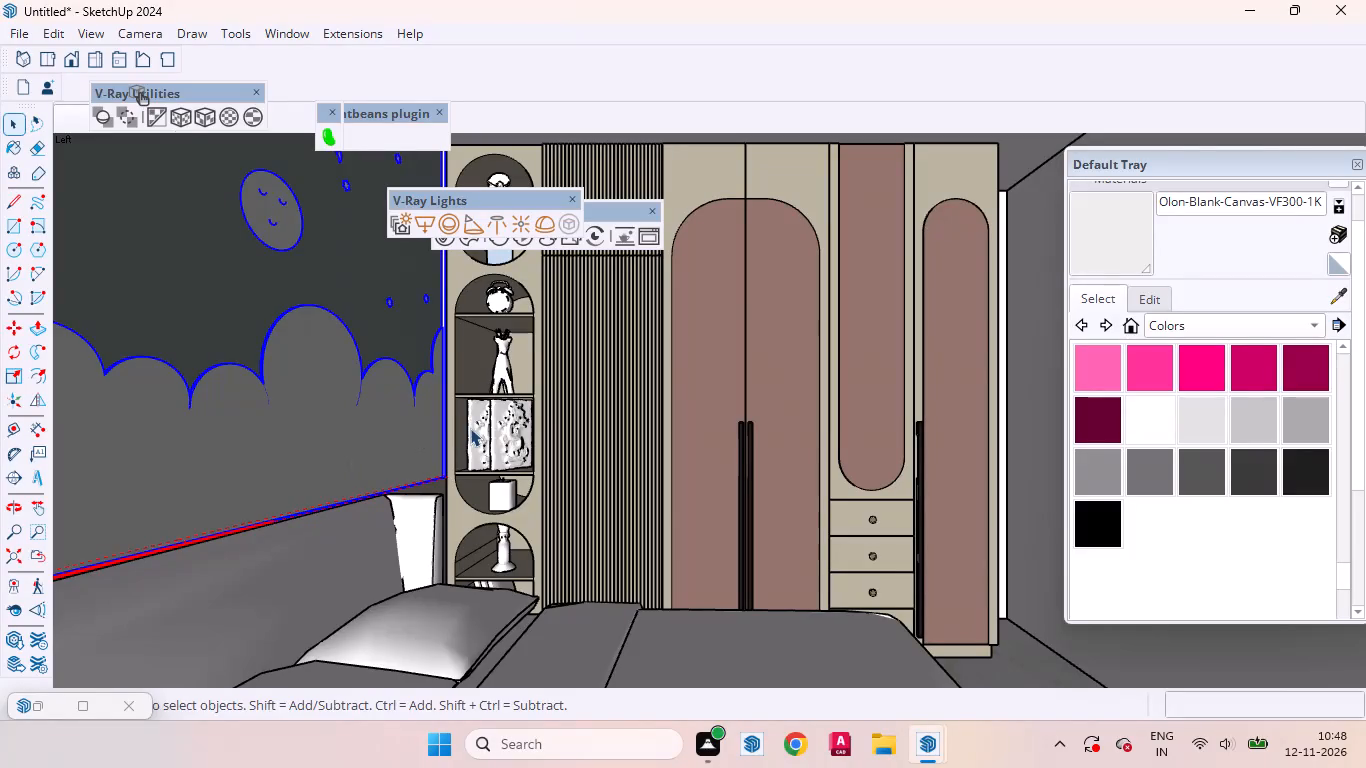
Hide the front wall group that closes off the open side of the bedroom opposite the mural.
middle_drag(510, 439, 456, 473)
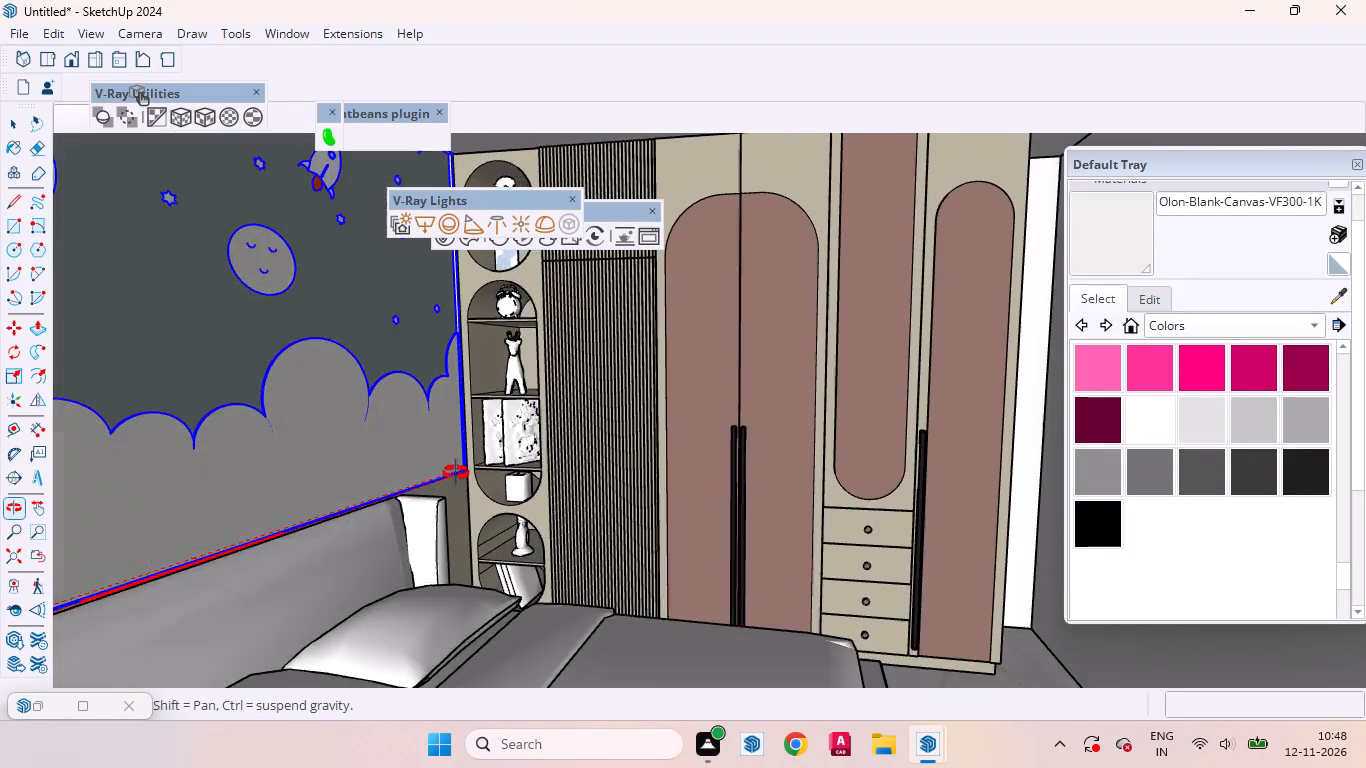
middle_drag(456, 473, 485, 564)
scroll(504, 562, down, 18)
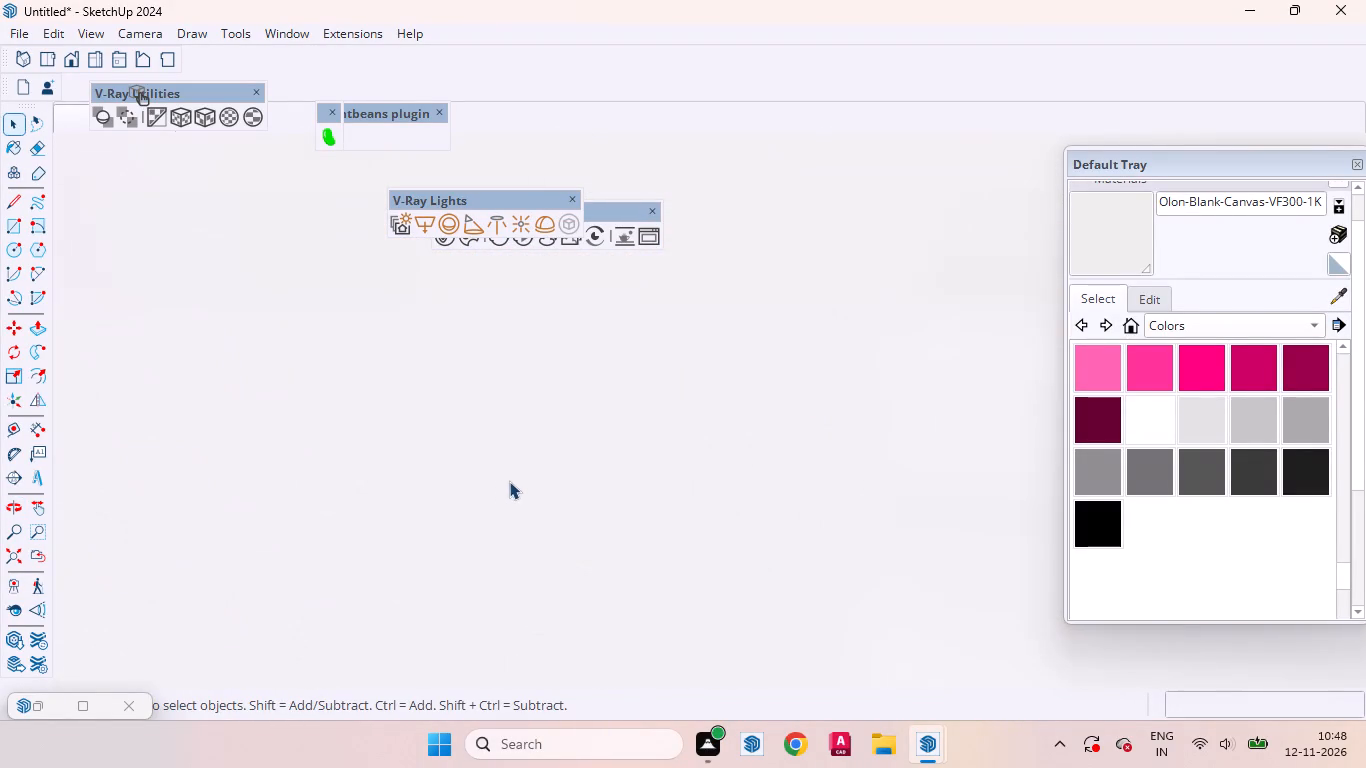
scroll(509, 481, down, 9)
click(48, 110)
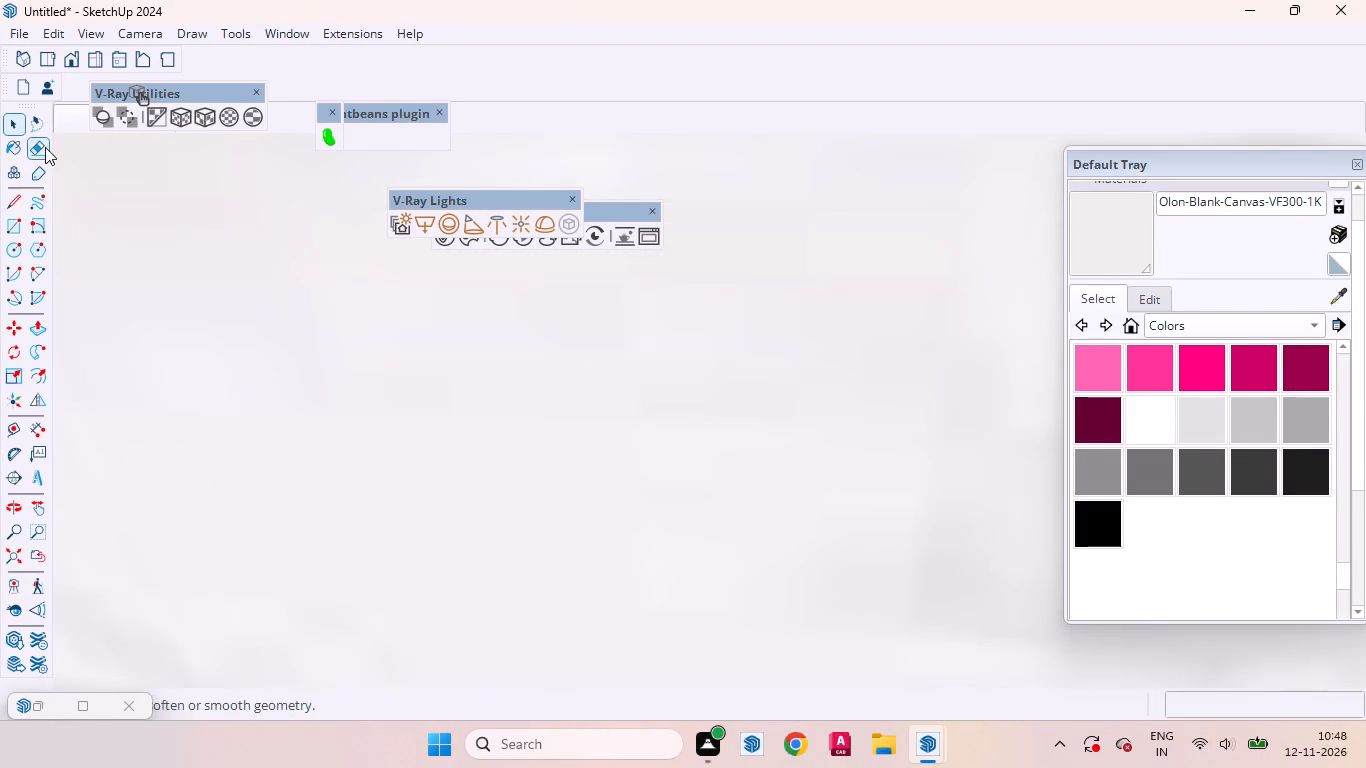
click(37, 52)
scroll(761, 618, down, 12)
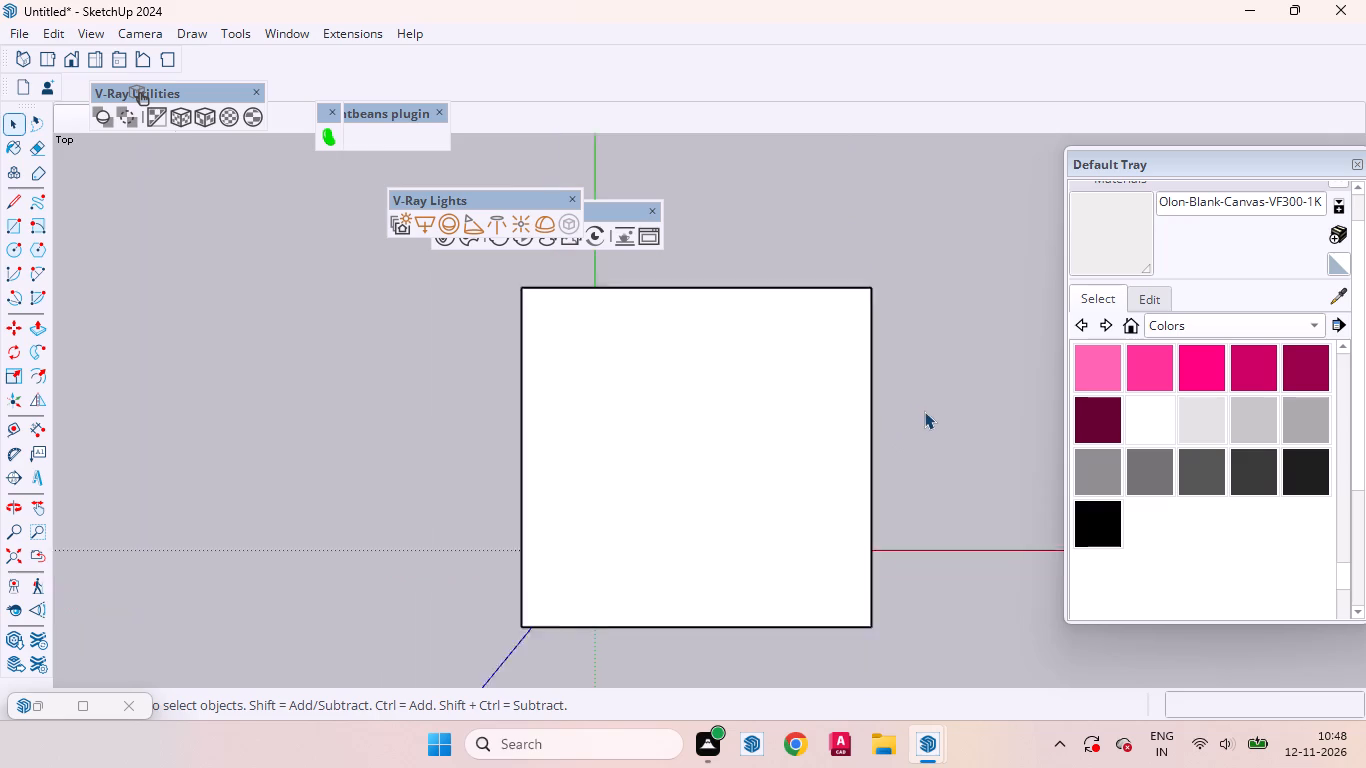
scroll(924, 411, down, 6)
middle_drag(852, 613, 1064, 187)
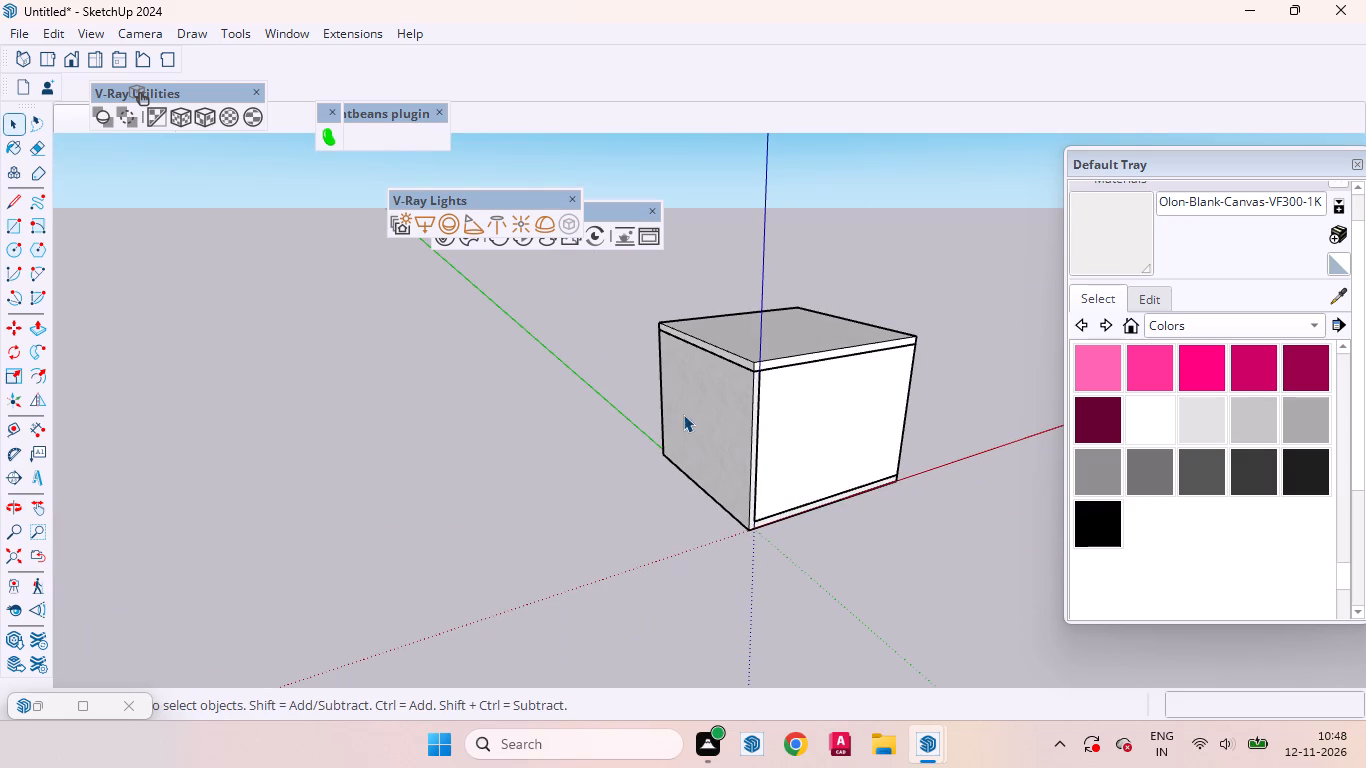
click(688, 407)
scroll(732, 413, up, 6)
click(730, 425)
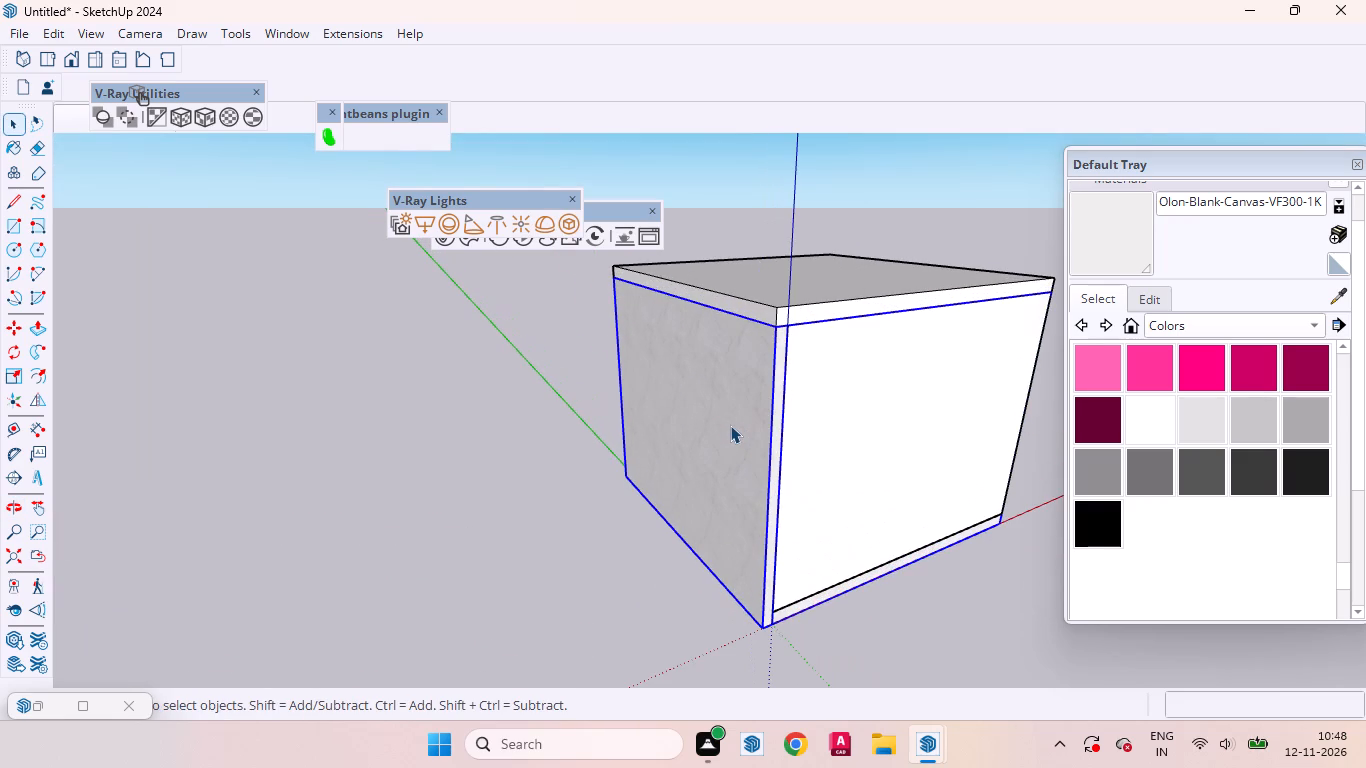
double_click(730, 425)
click(730, 425)
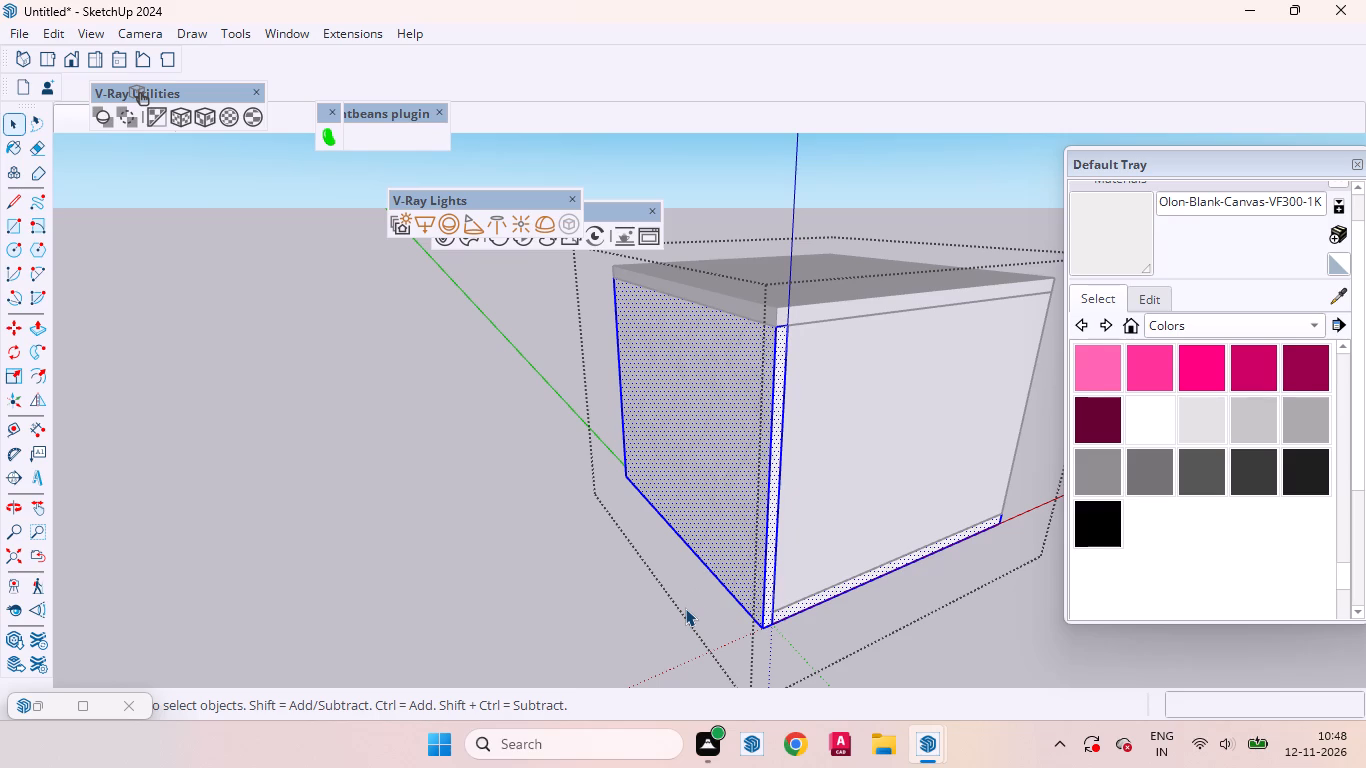
scroll(943, 722, up, 4)
click(579, 586)
scroll(858, 558, up, 4)
click(788, 524)
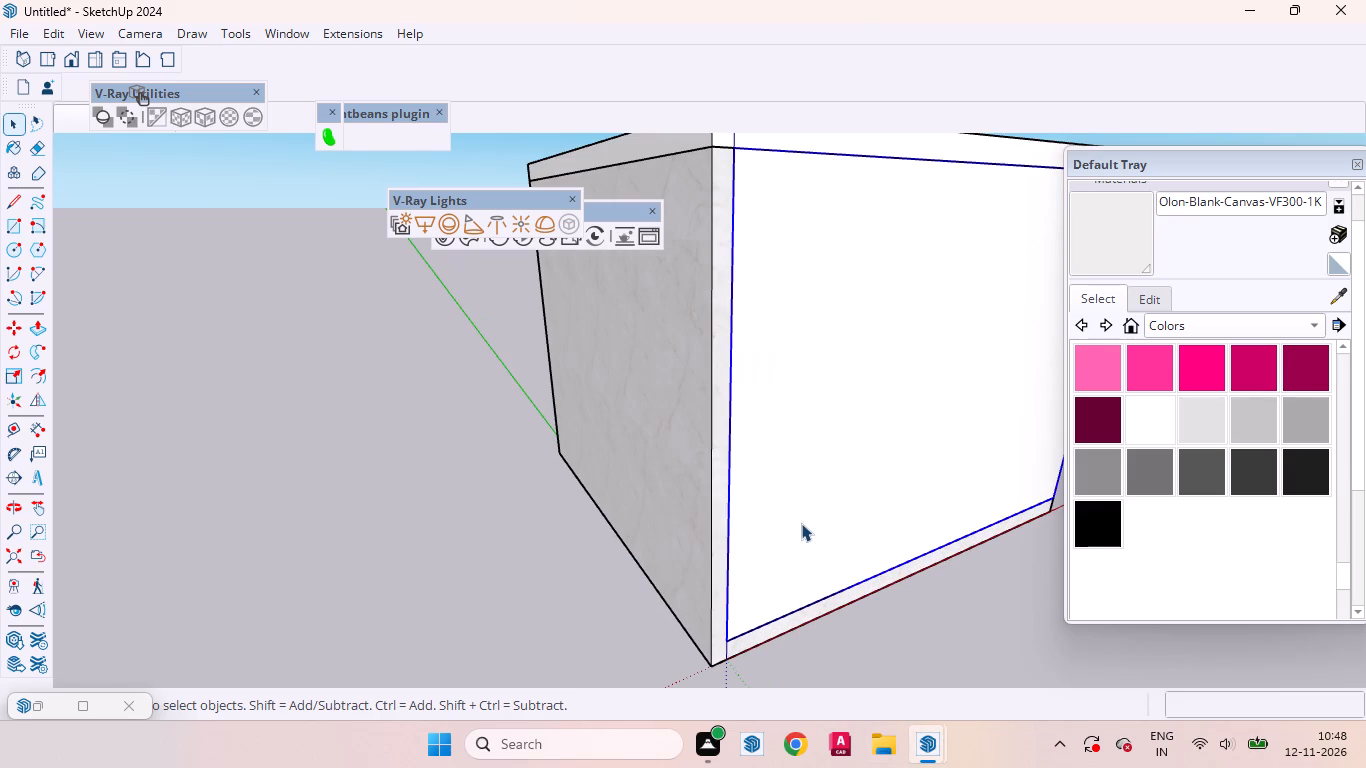
right_click(813, 523)
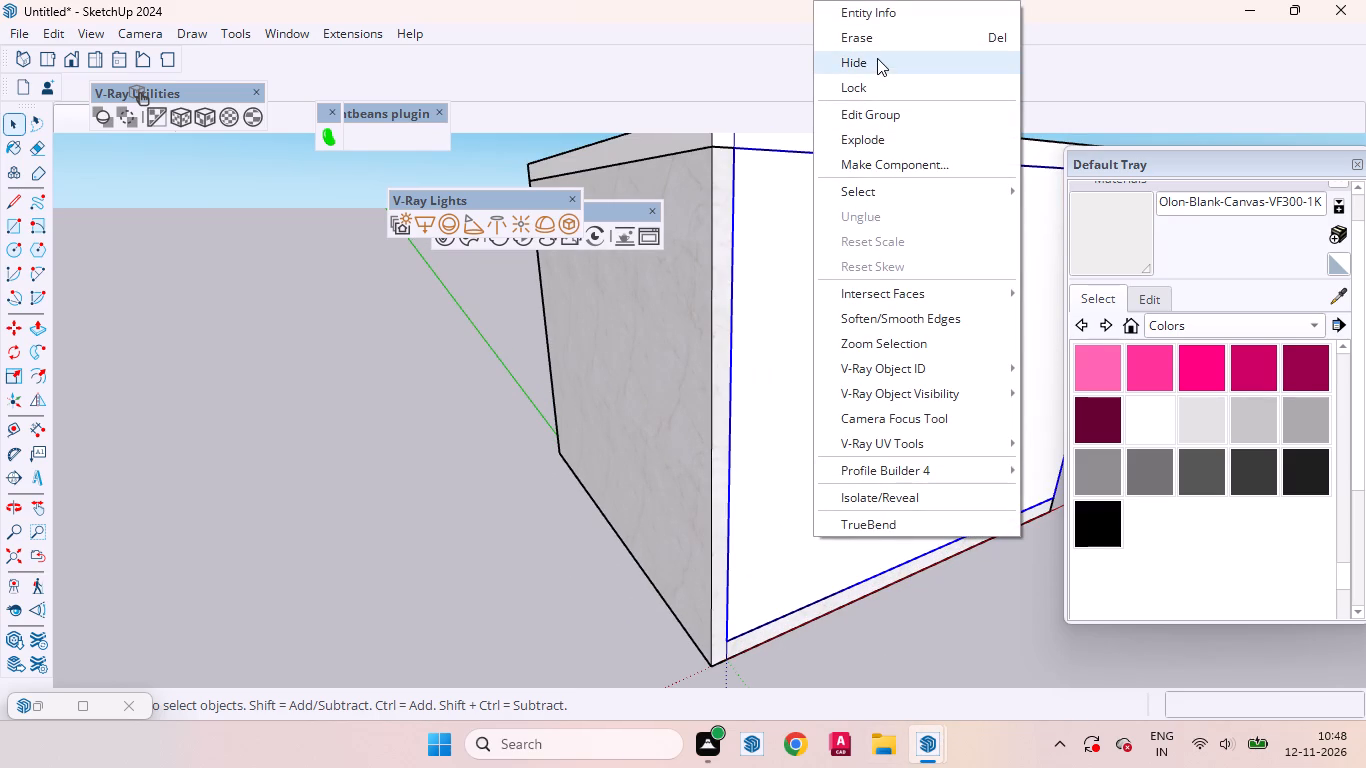
click(877, 58)
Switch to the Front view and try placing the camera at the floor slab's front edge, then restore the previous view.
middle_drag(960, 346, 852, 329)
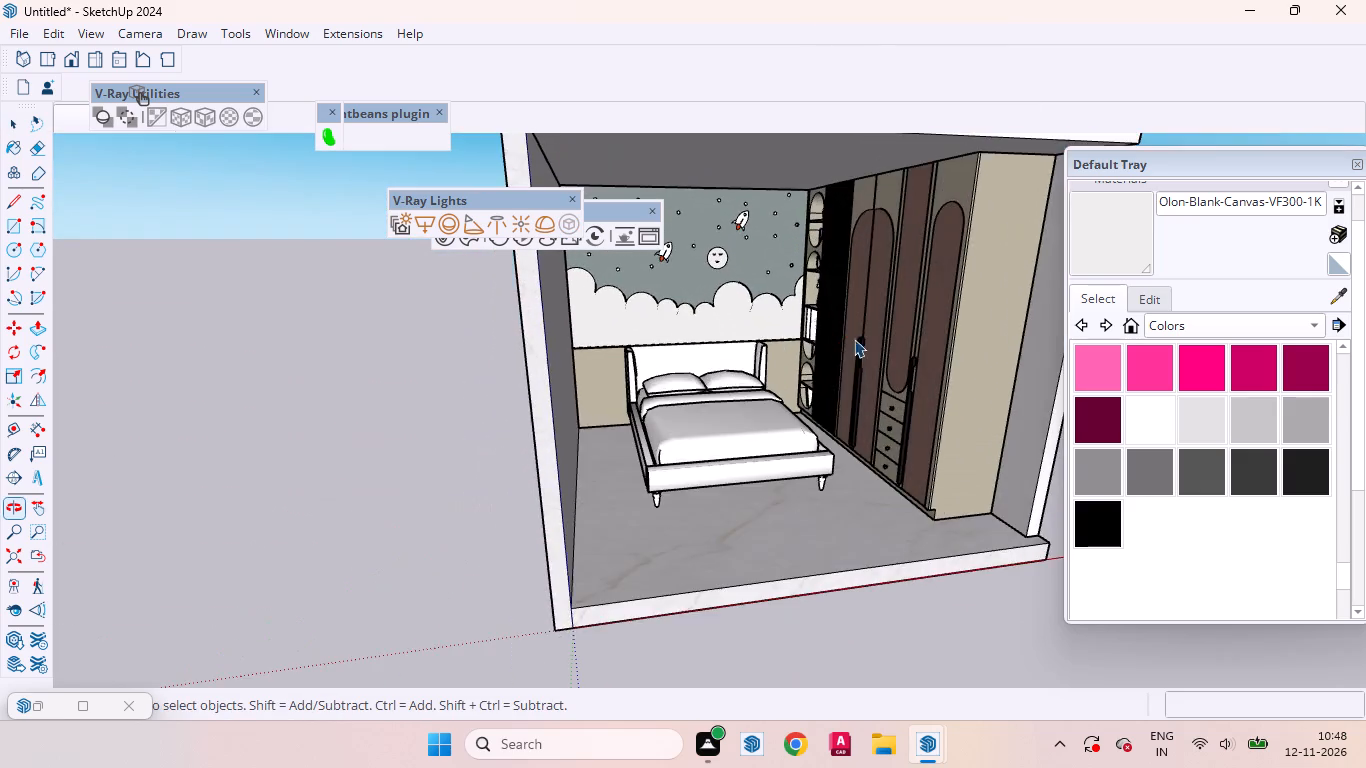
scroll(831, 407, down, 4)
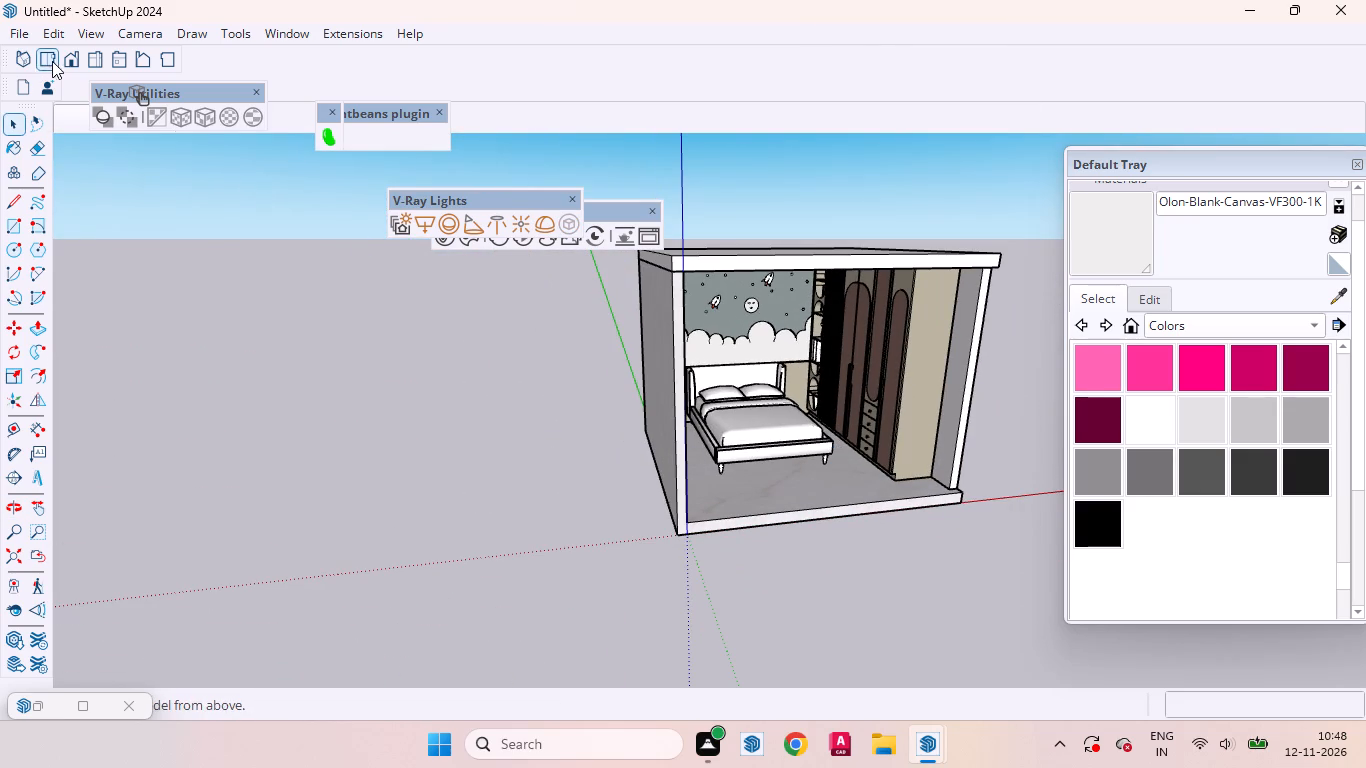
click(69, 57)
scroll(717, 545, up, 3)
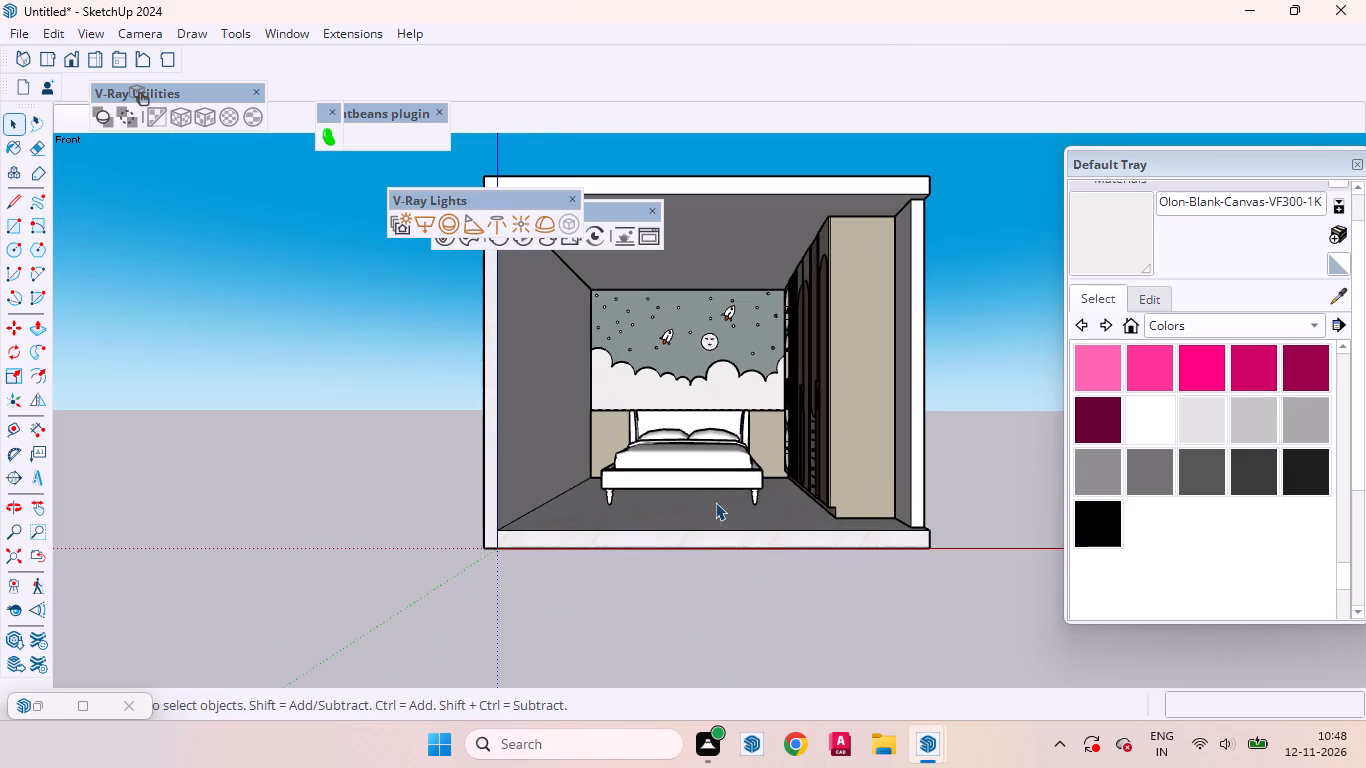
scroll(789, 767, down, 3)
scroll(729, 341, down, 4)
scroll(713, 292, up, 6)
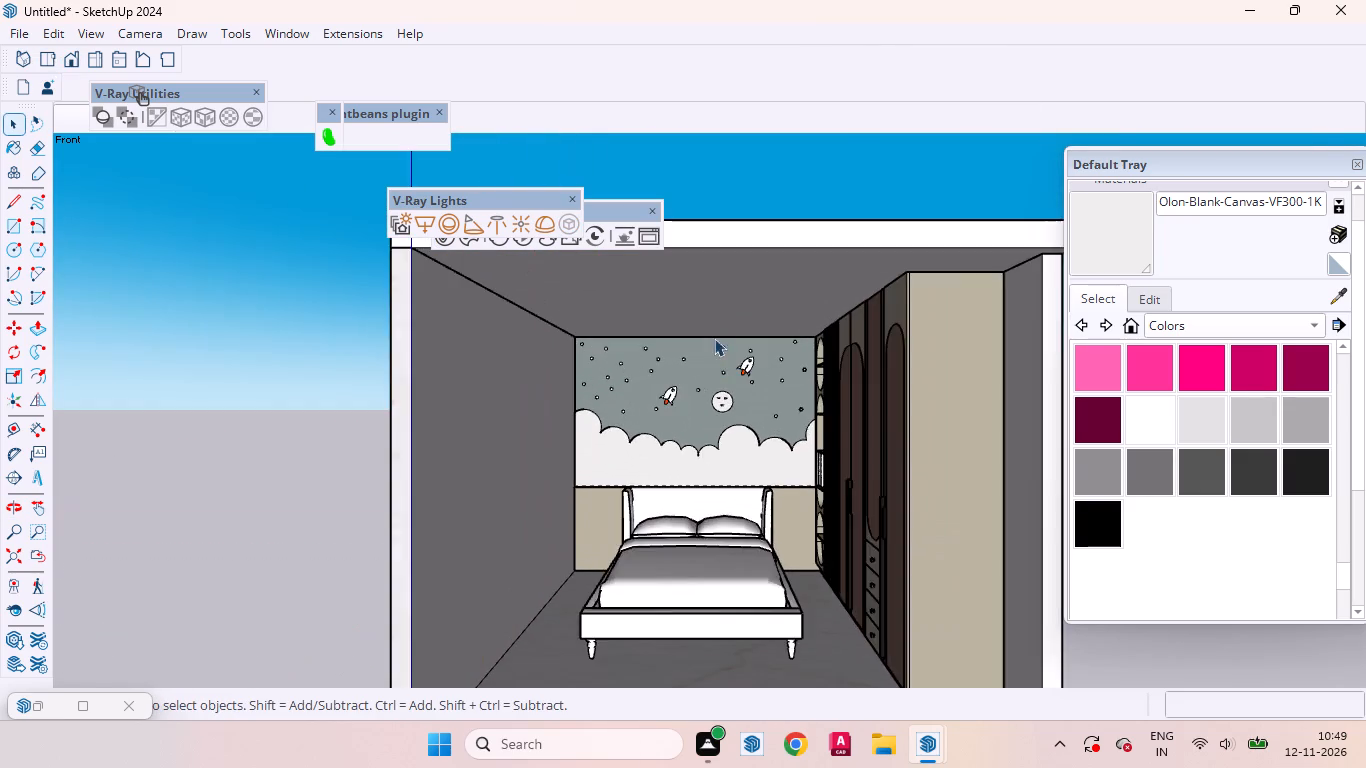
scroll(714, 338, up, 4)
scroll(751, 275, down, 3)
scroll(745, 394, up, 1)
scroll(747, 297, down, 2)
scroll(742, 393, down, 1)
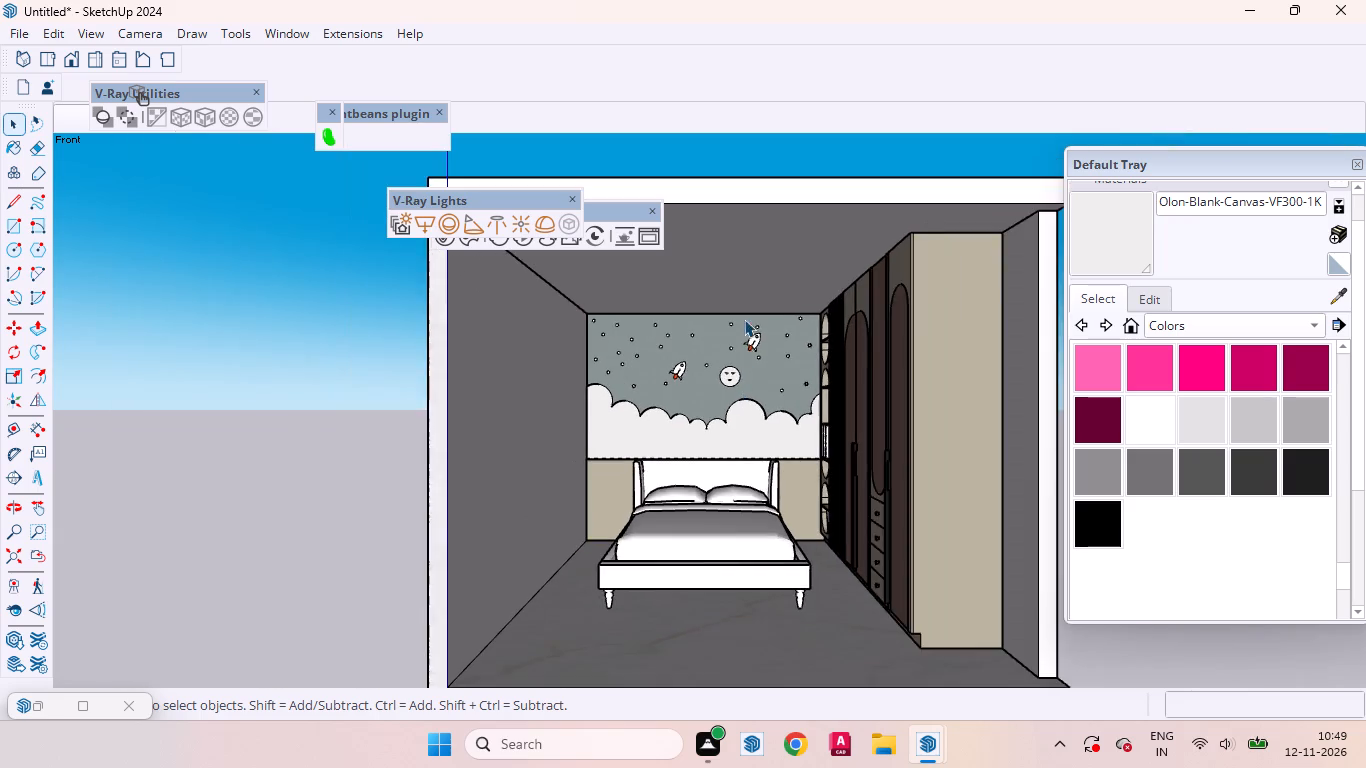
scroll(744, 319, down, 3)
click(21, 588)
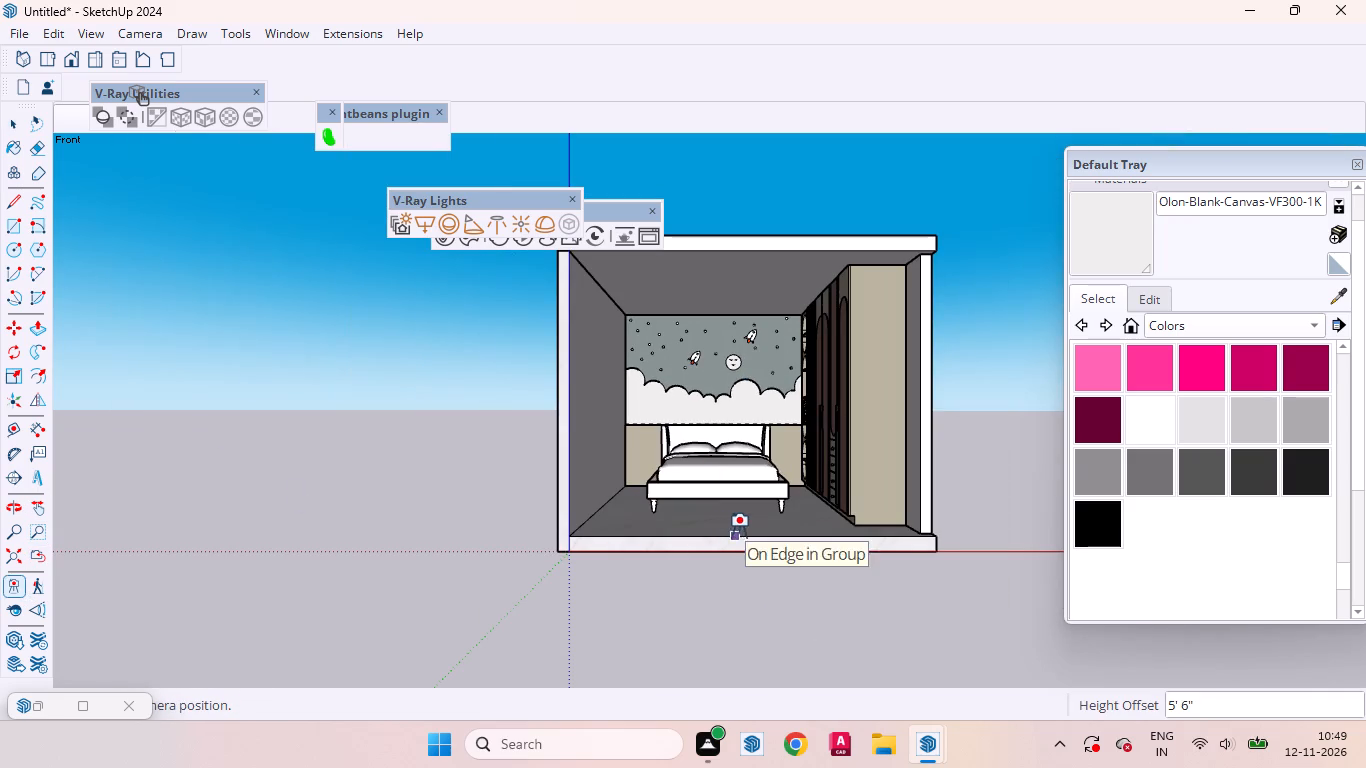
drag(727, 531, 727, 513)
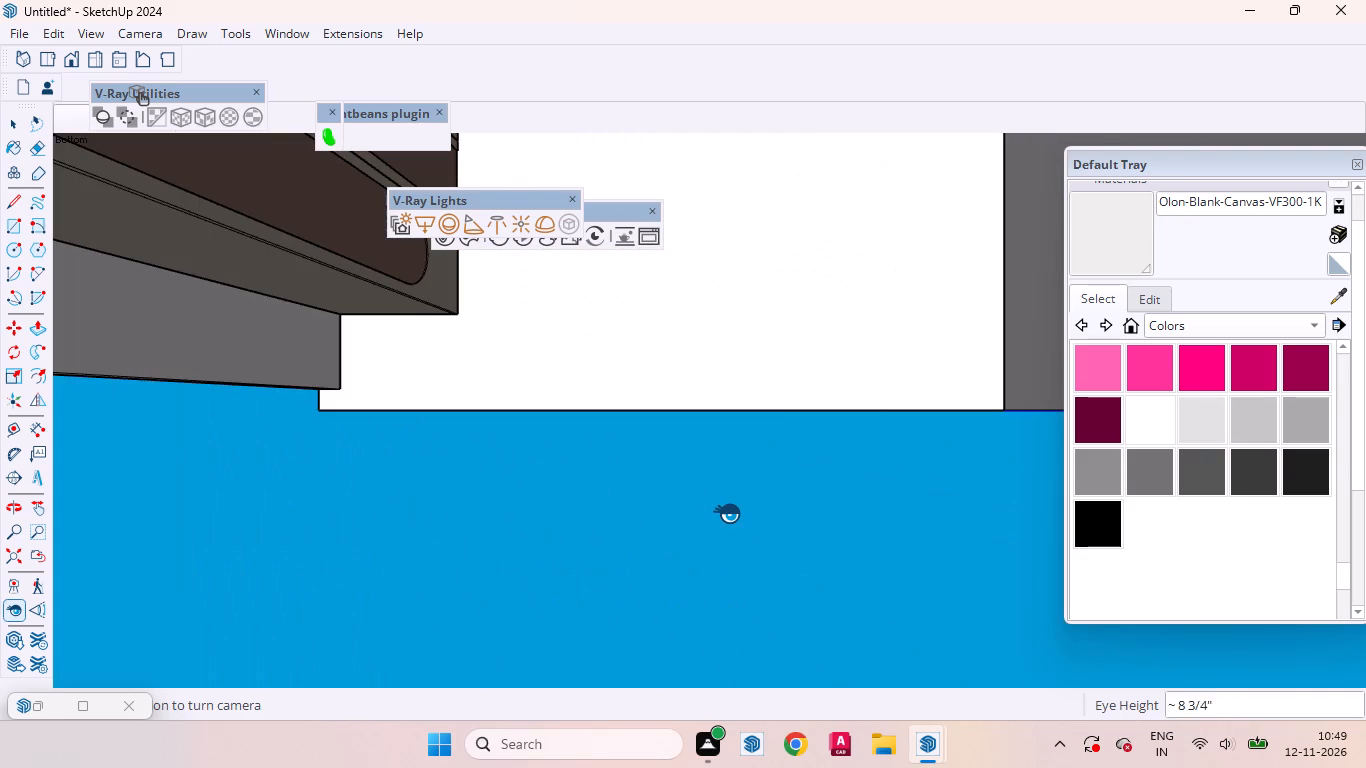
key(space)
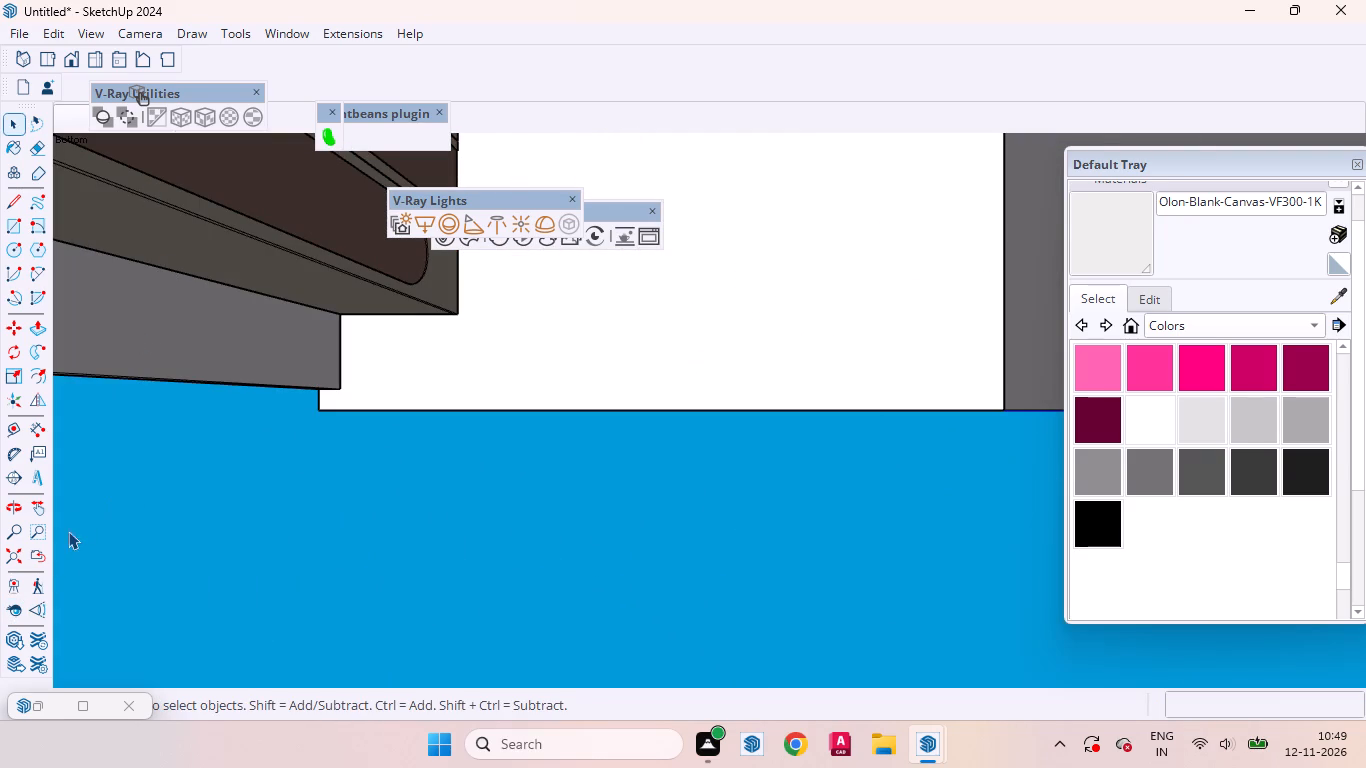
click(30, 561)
Position the camera near the floor's front edge, aimed at the bed and mural, and set the eye height to 5'.
scroll(702, 493, up, 3)
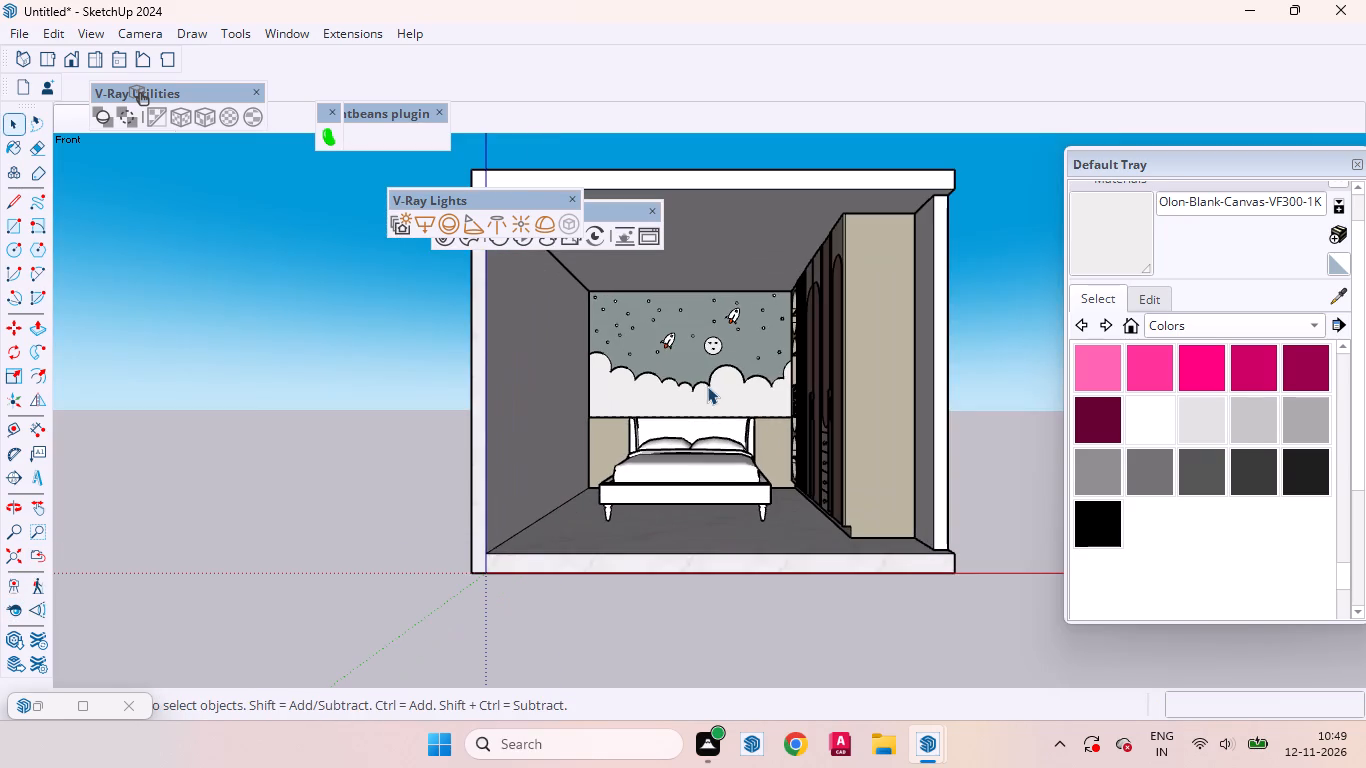
middle_drag(708, 416, 712, 549)
scroll(738, 369, down, 4)
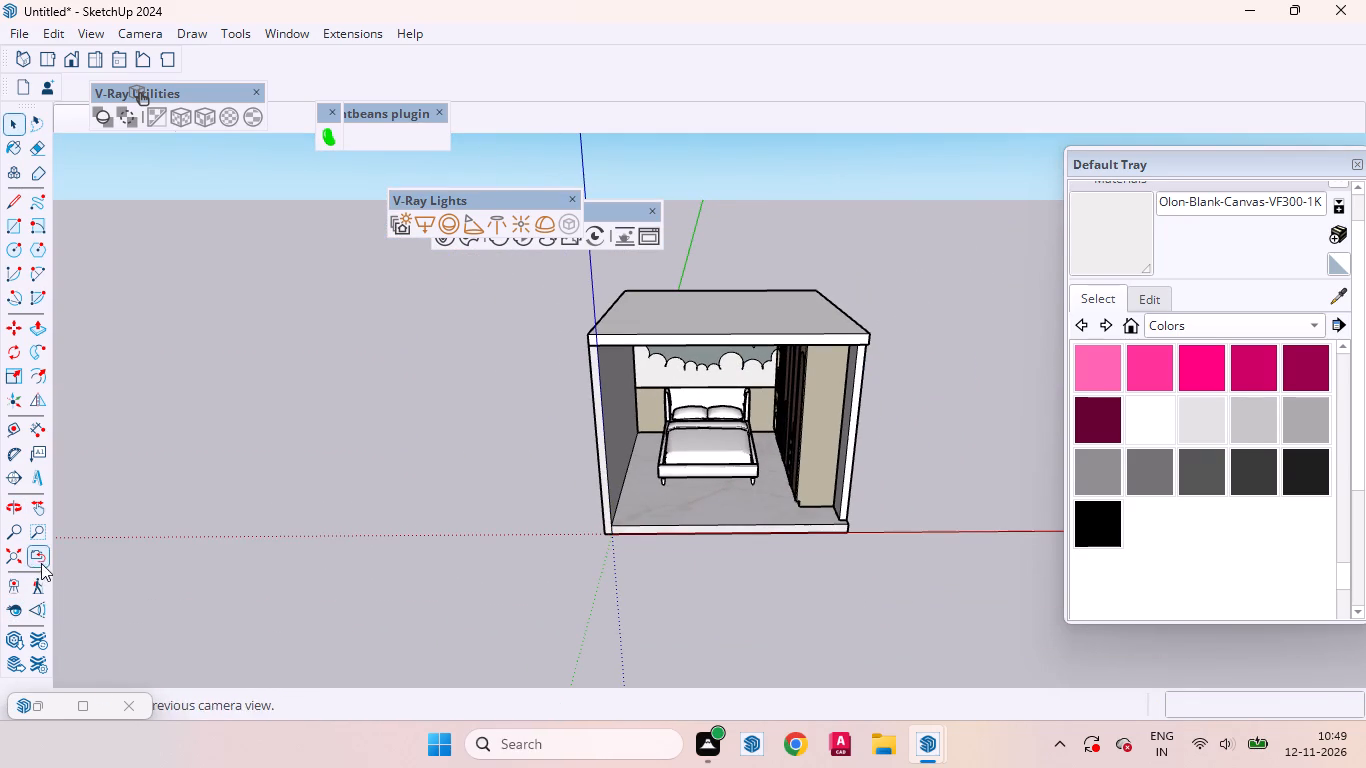
click(20, 582)
scroll(722, 517, up, 3)
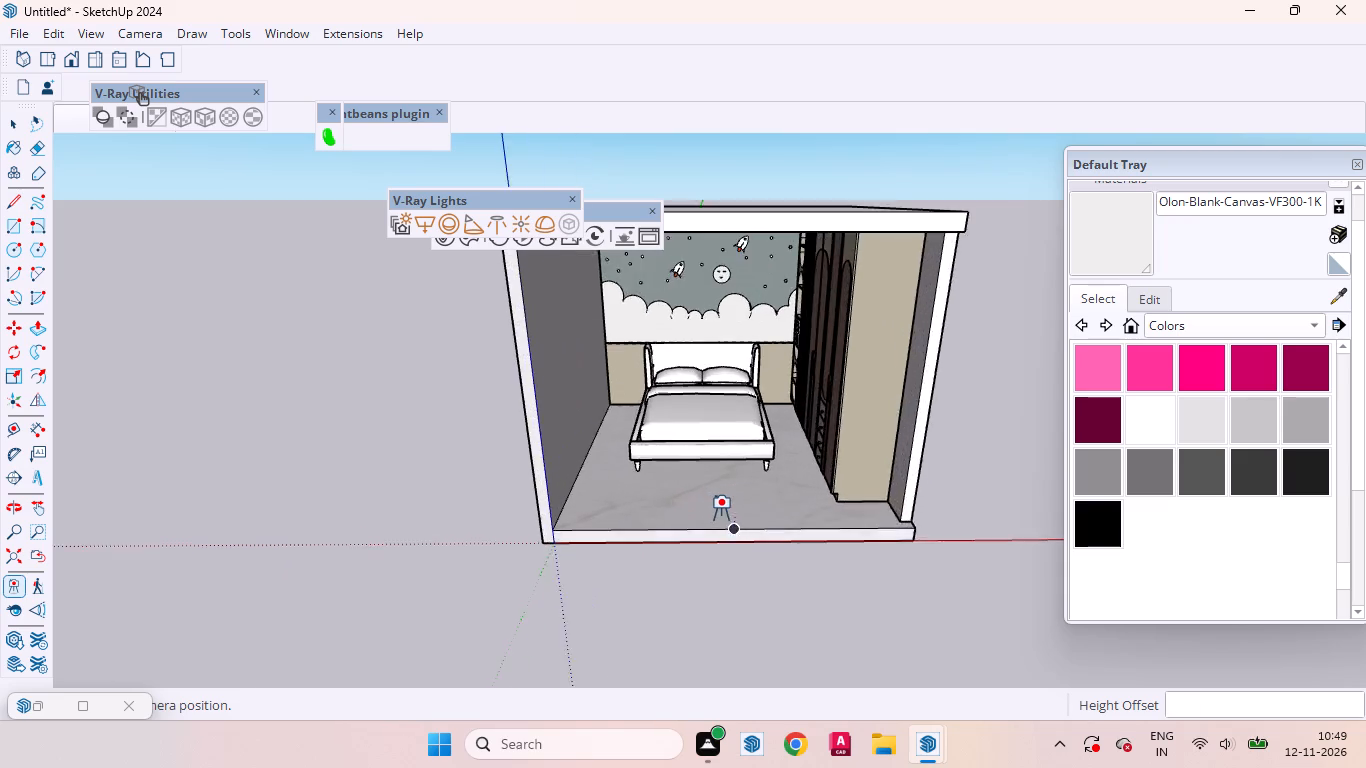
scroll(720, 513, up, 4)
drag(701, 532, 701, 511)
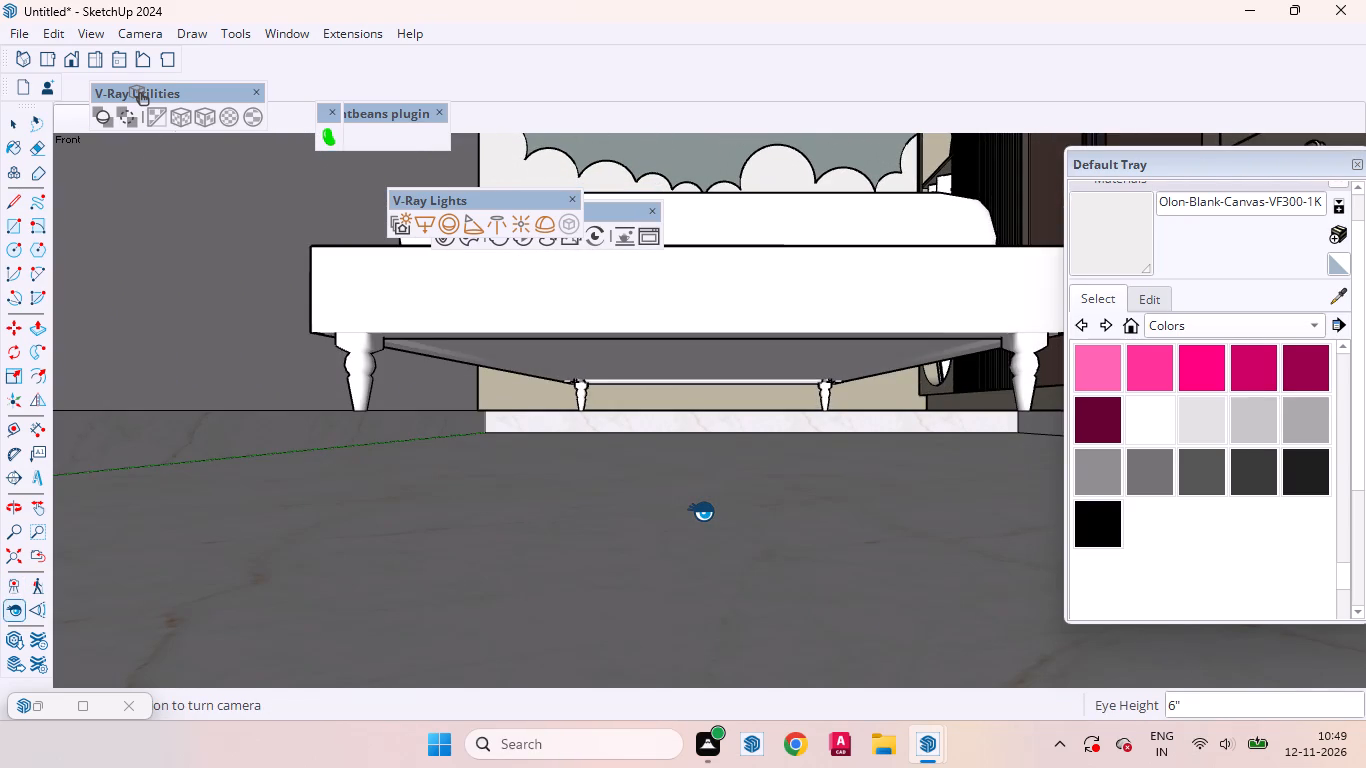
text(5')
key(Return)
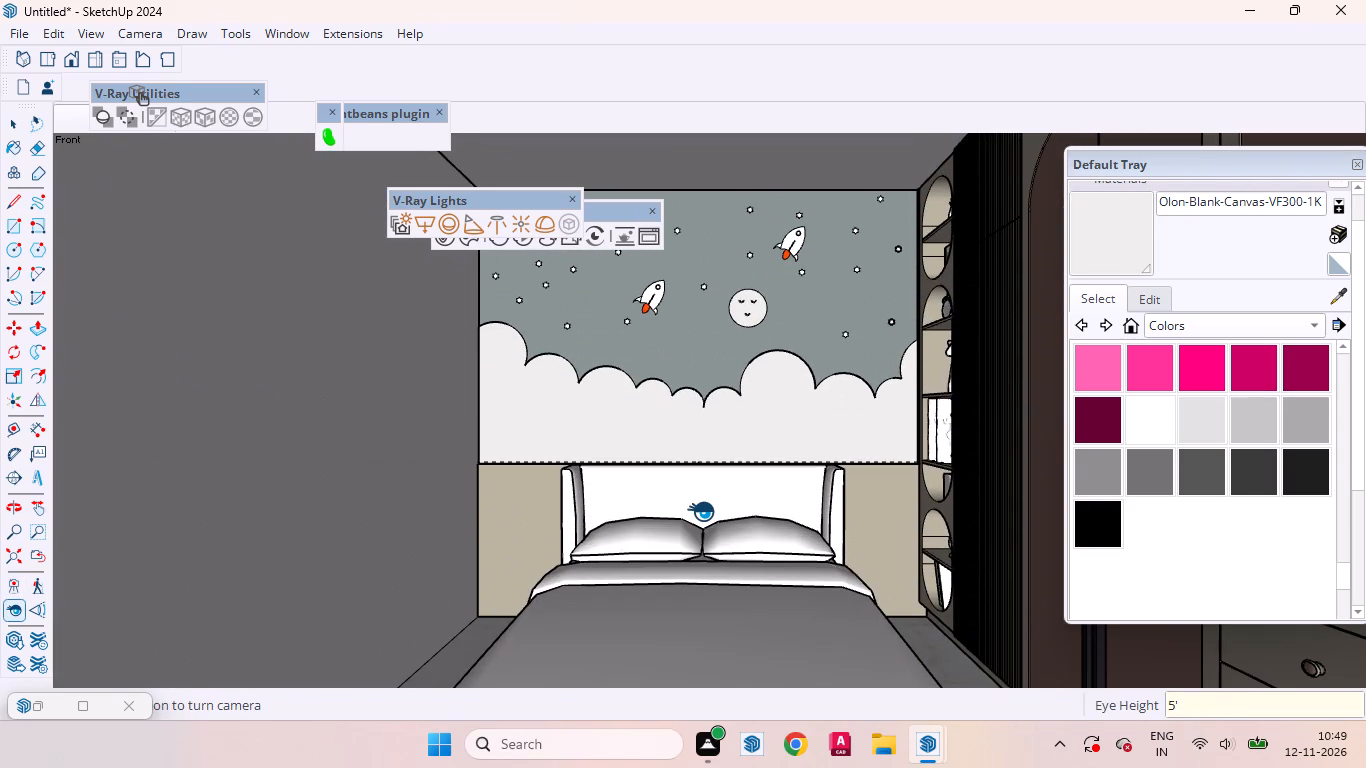
key(space)
Move the Default Tray and the V-Ray Utilities toolbar away from the wardrobe and the scene tabs.
drag(1257, 167, 750, 437)
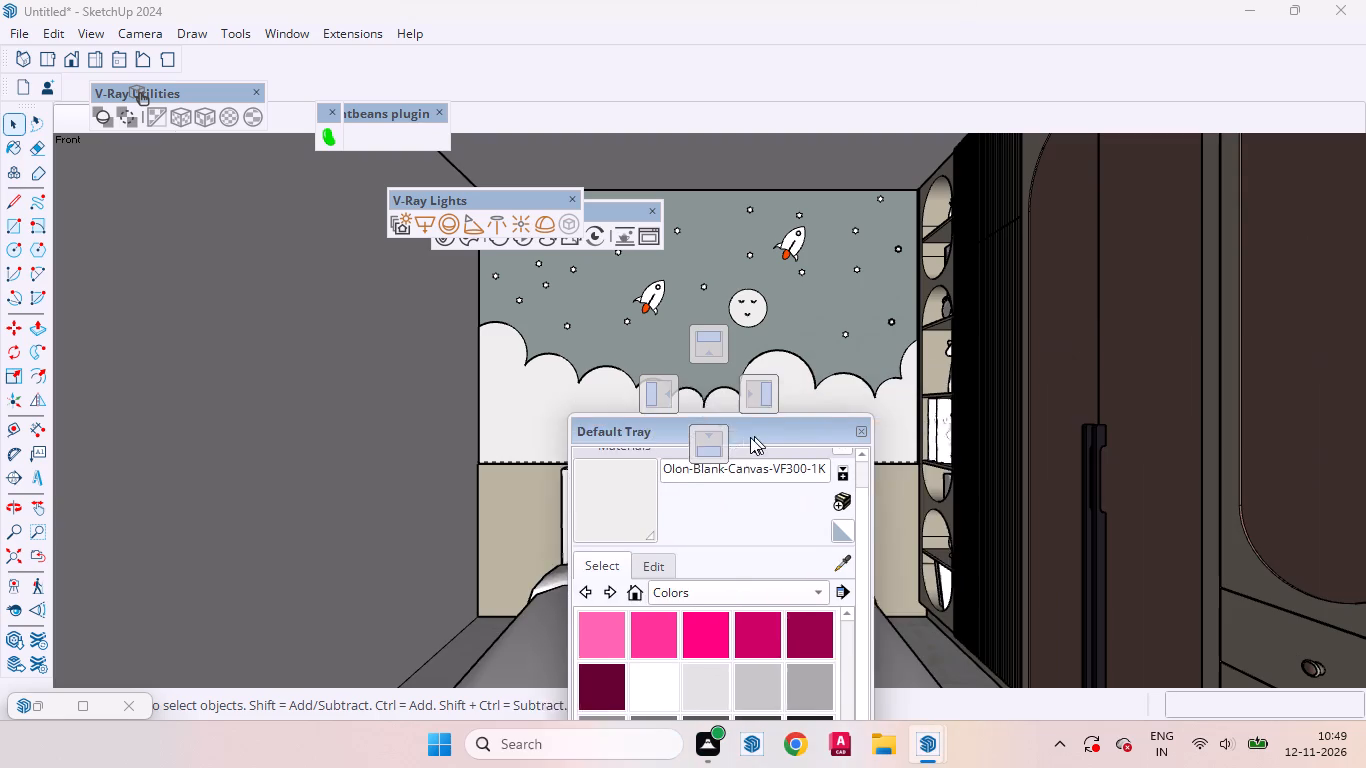
drag(750, 437, 1092, 459)
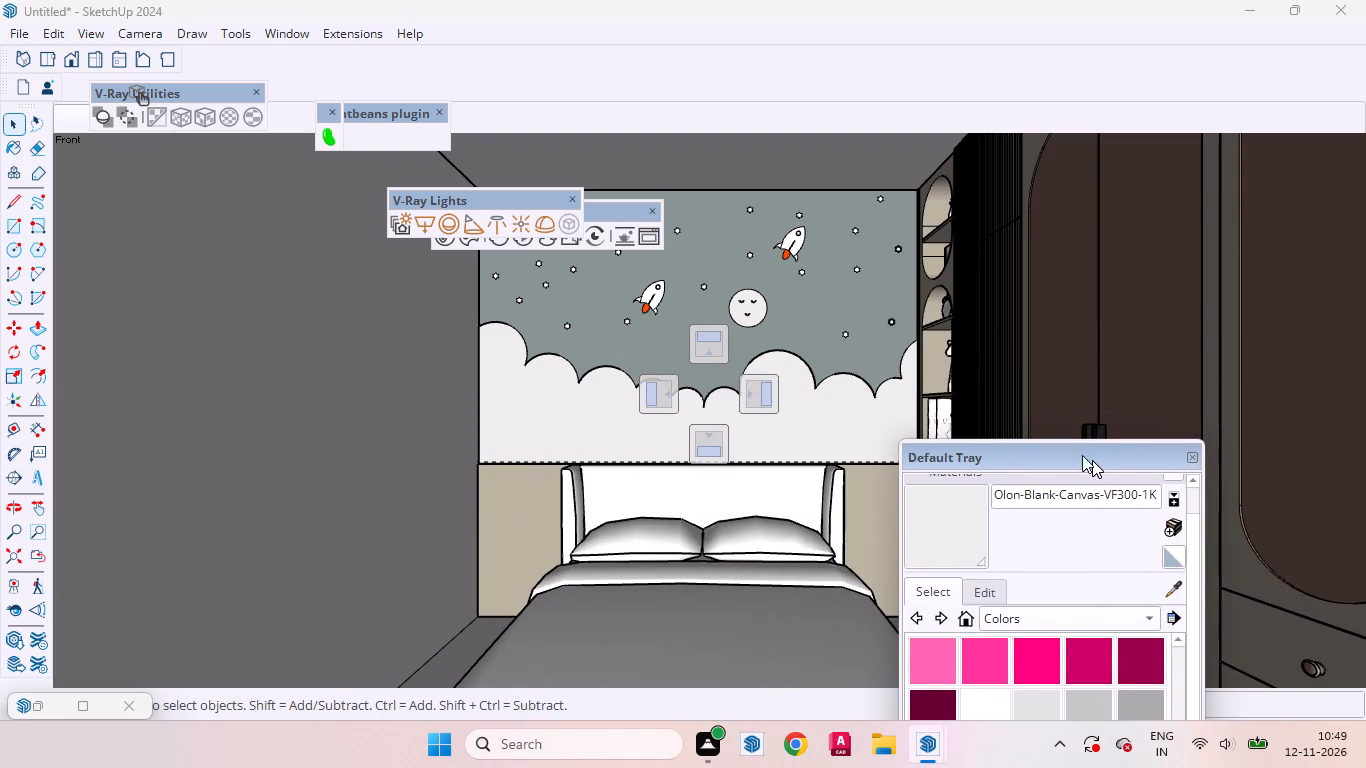
drag(218, 94, 512, 55)
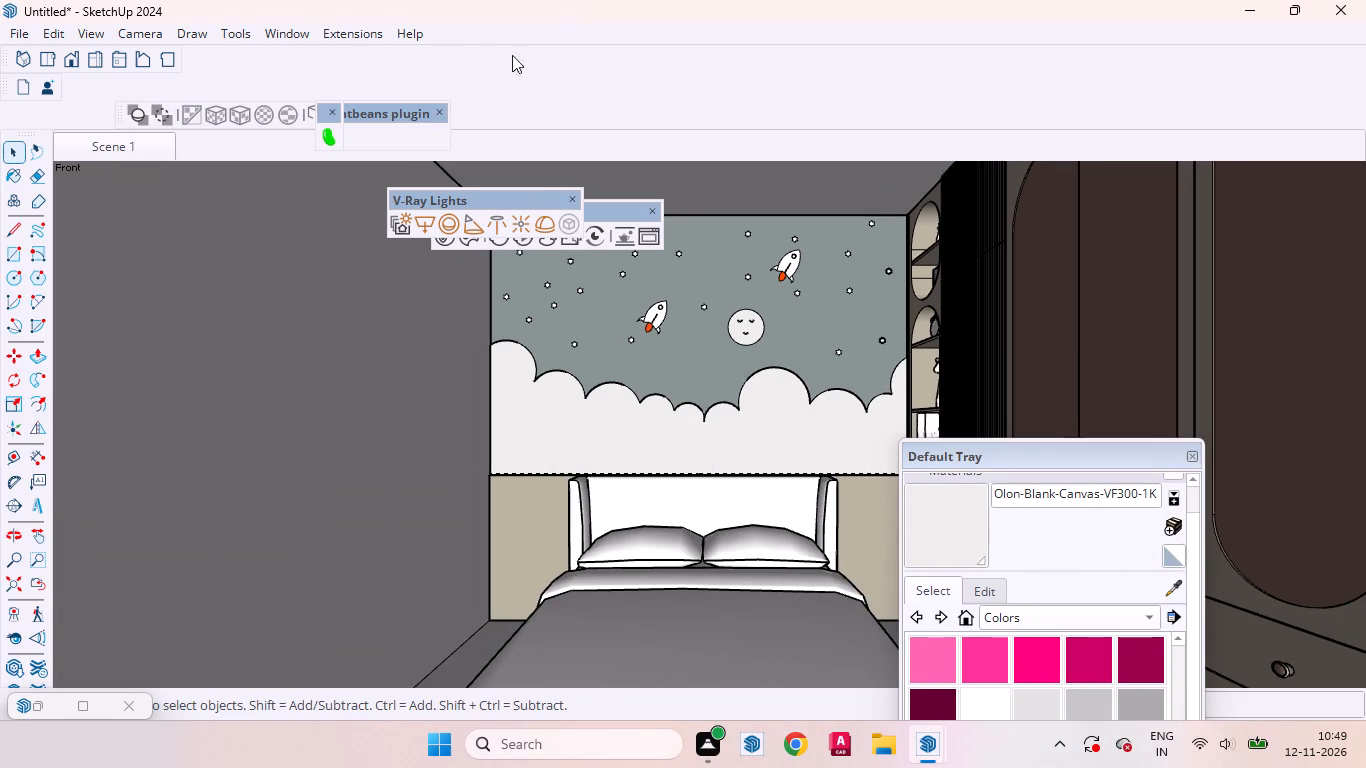
drag(512, 55, 610, 51)
drag(122, 113, 158, 223)
Add a second scene that saves this front view of the bed and mural.
right_click(139, 122)
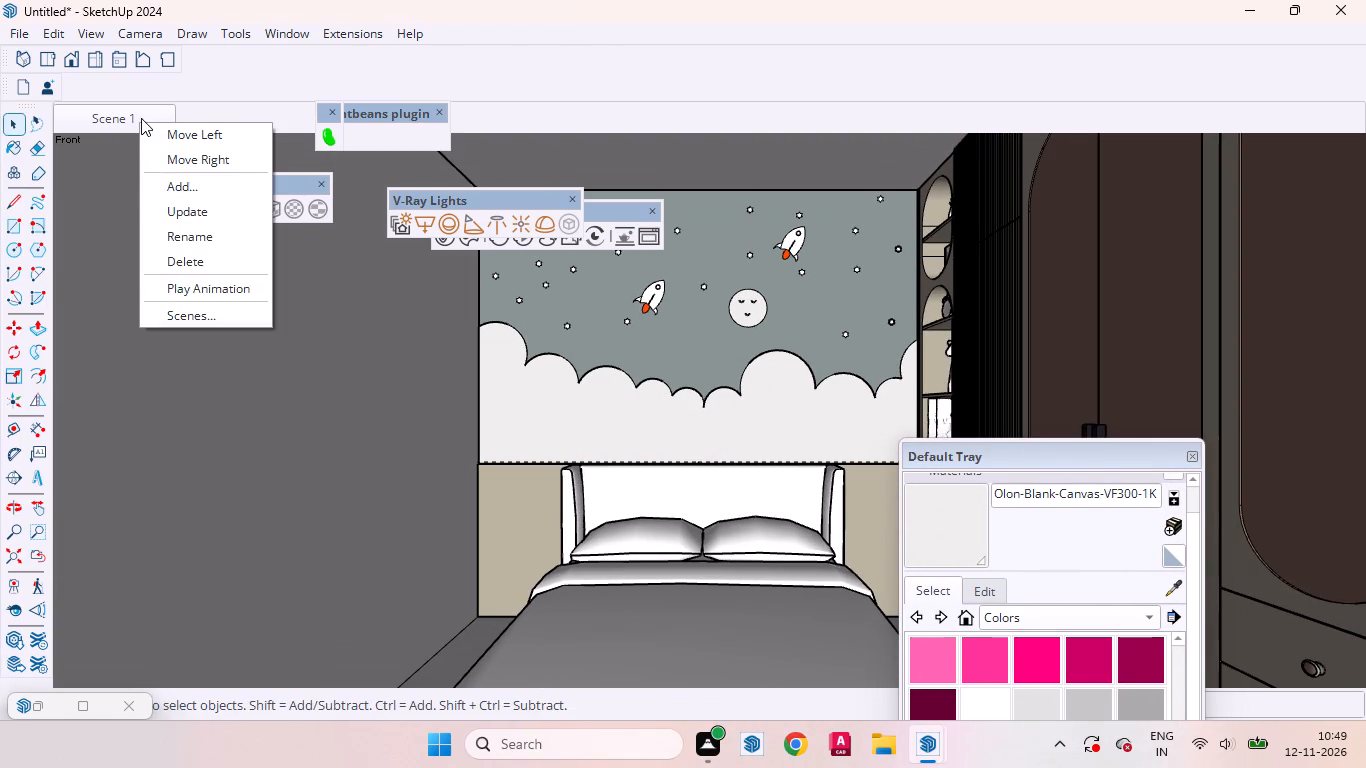
click(195, 191)
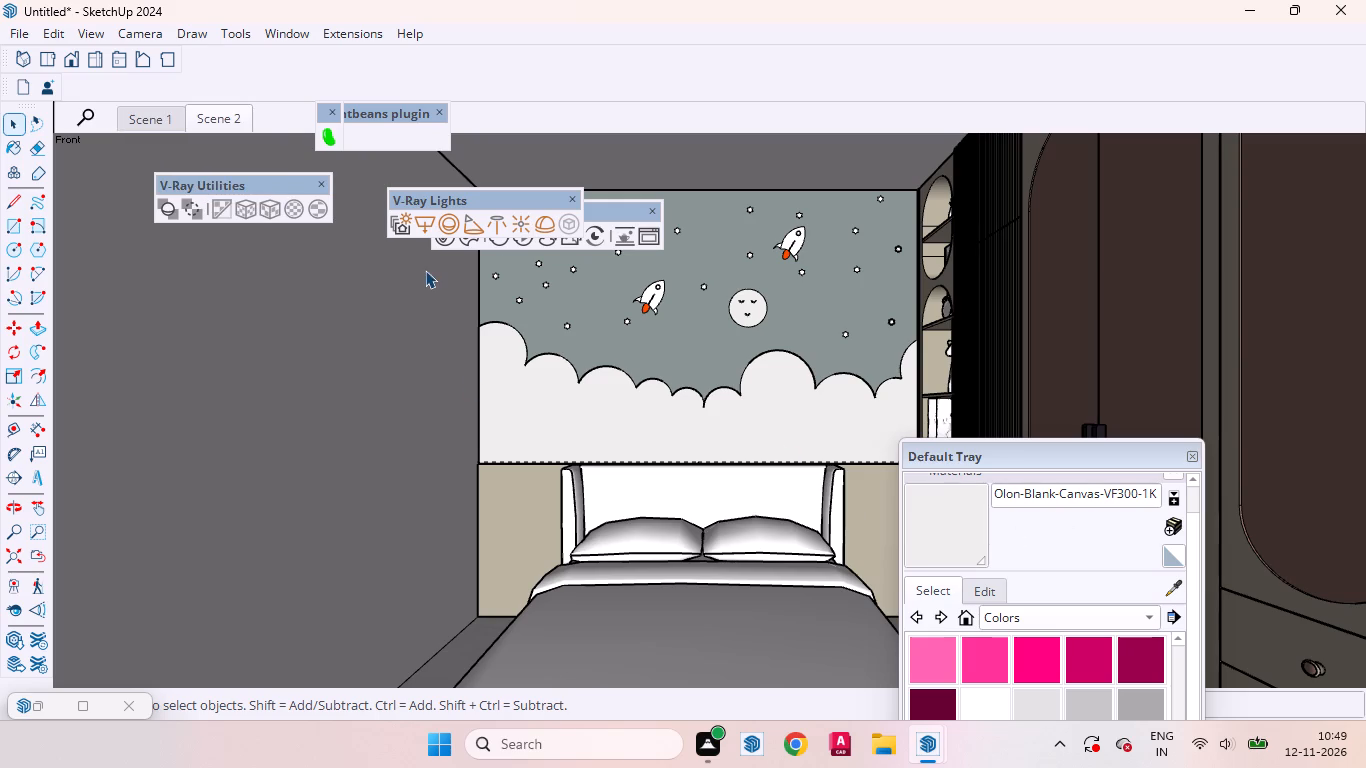
Inspect the room from outside, recall Scene 1, and return to Scene 2 to check the saved views.
scroll(630, 303, down, 13)
middle_drag(636, 472, 885, 659)
scroll(842, 481, up, 5)
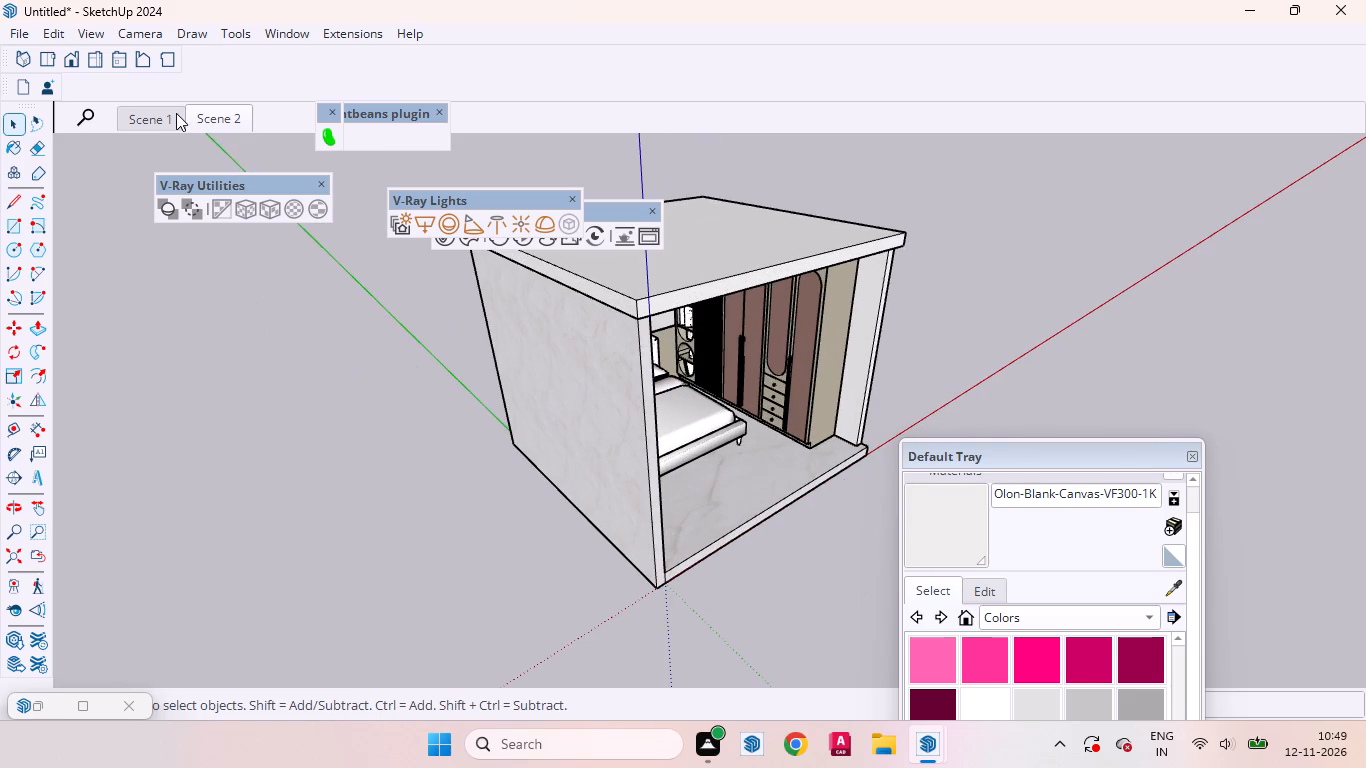
click(169, 113)
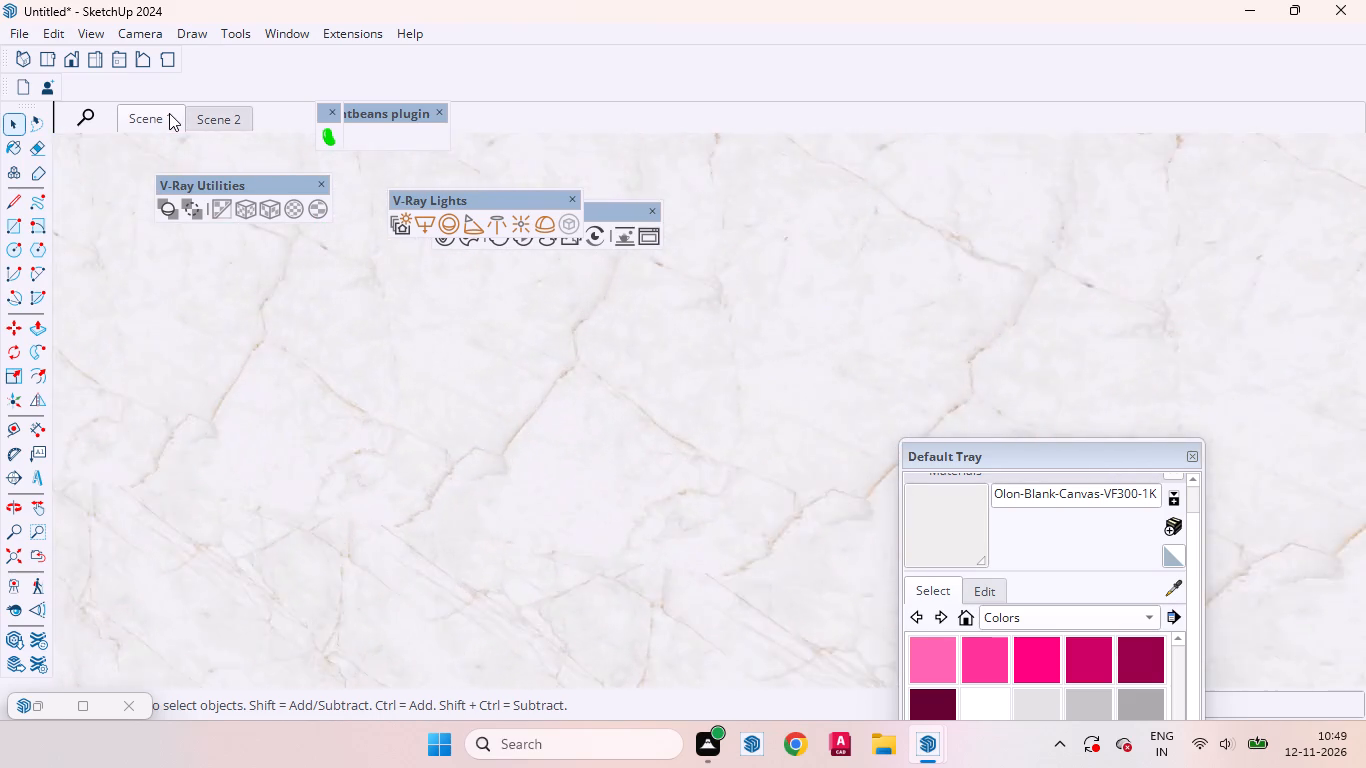
click(218, 119)
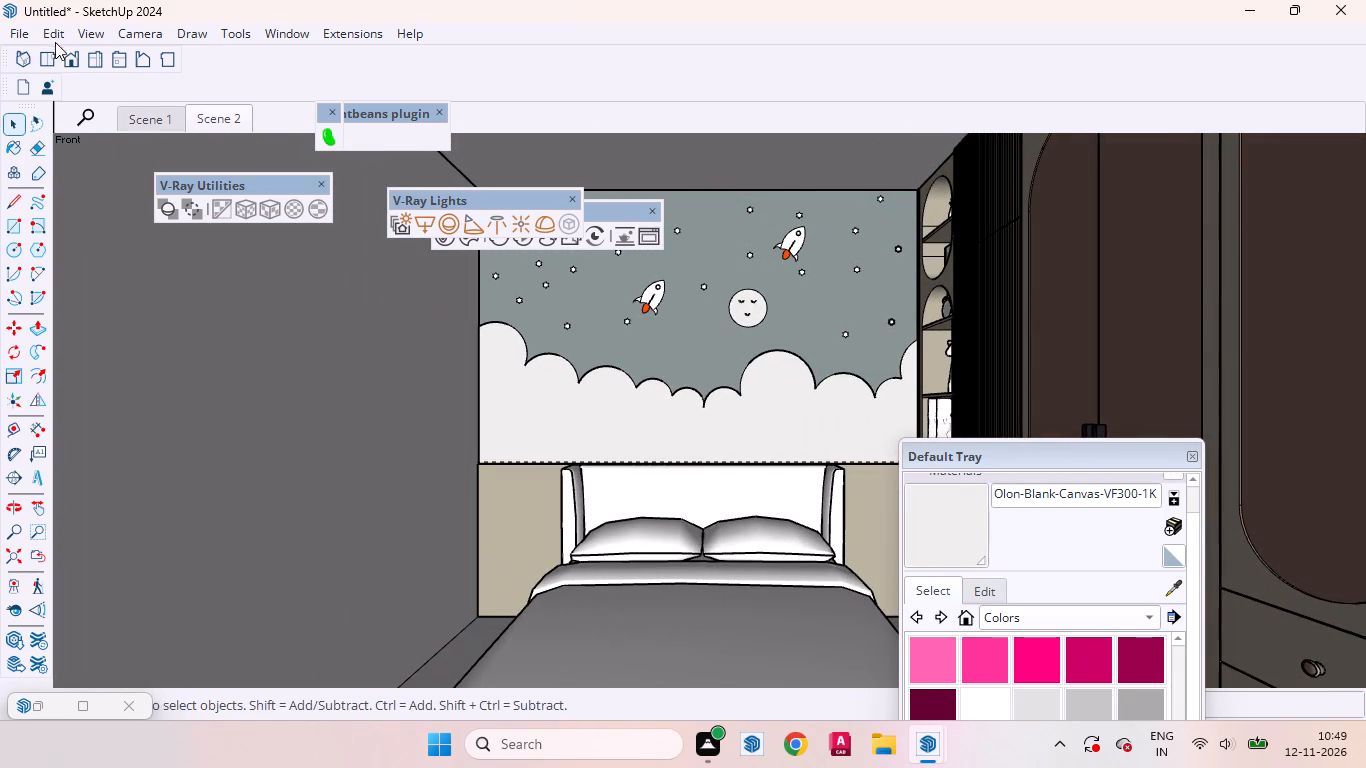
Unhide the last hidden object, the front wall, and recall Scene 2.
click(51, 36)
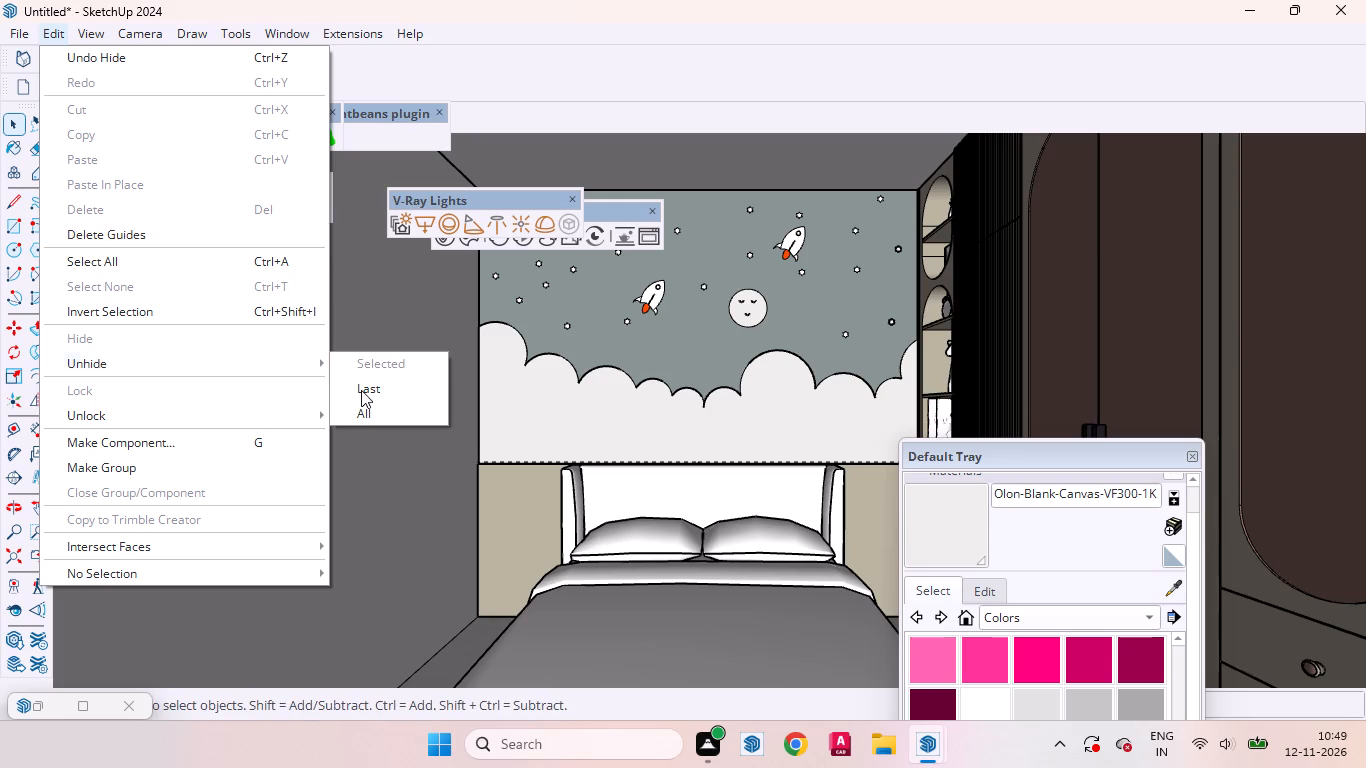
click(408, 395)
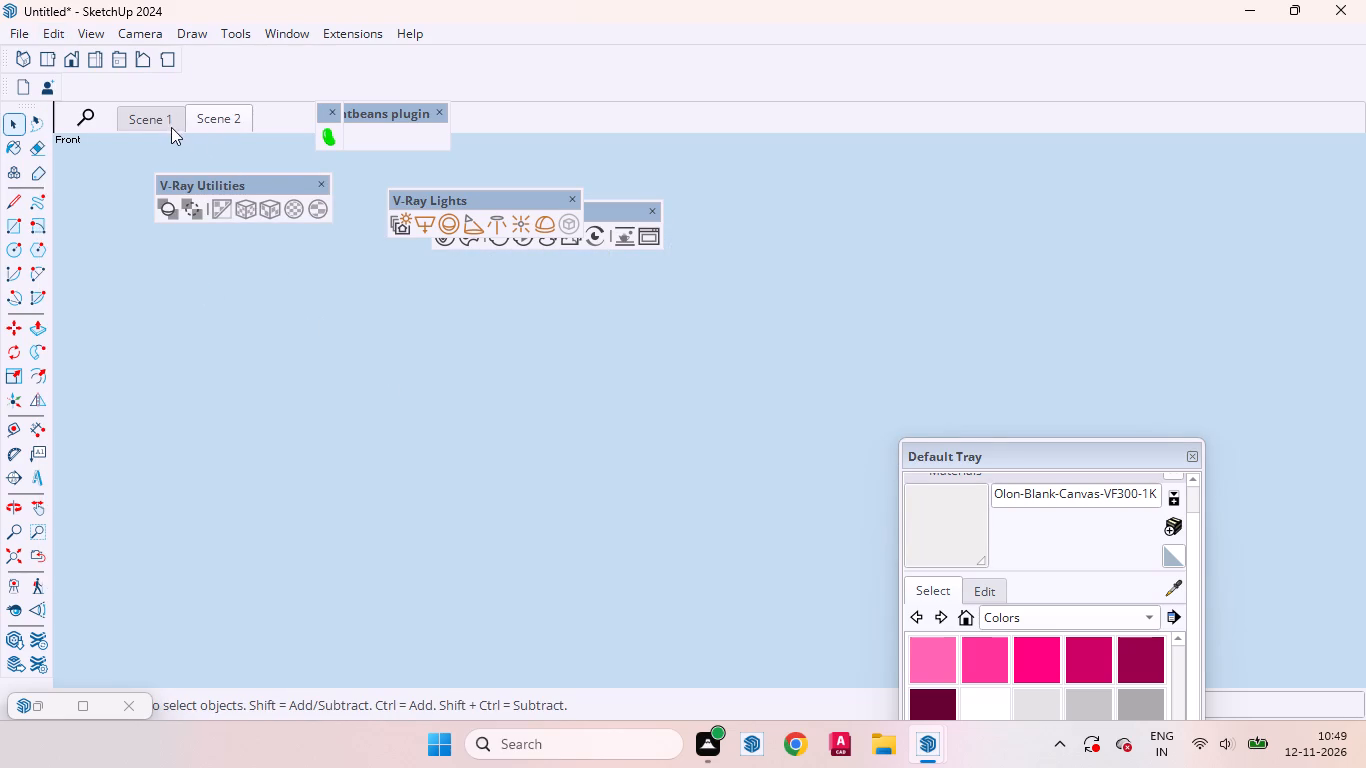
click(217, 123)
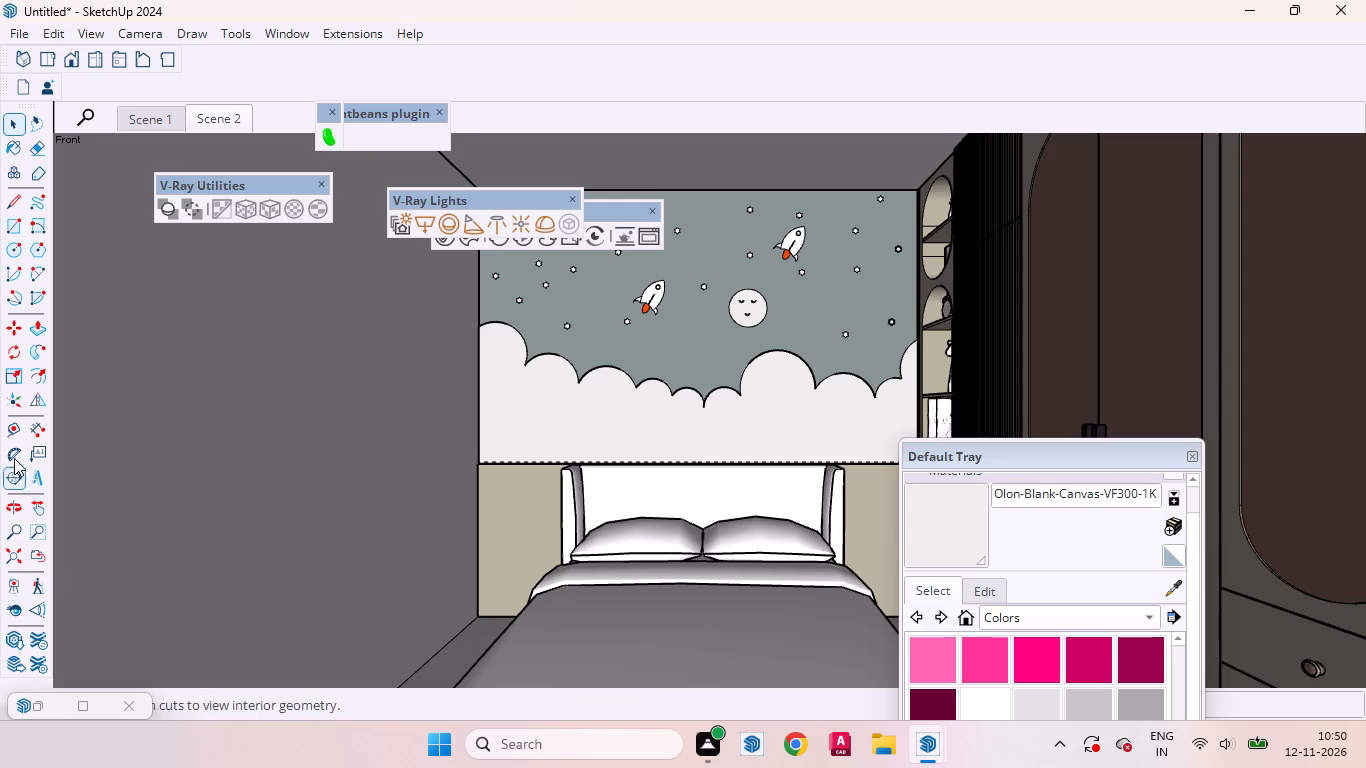
Set the camera's field of view to 50 degrees and update Scene 2 with it.
click(18, 528)
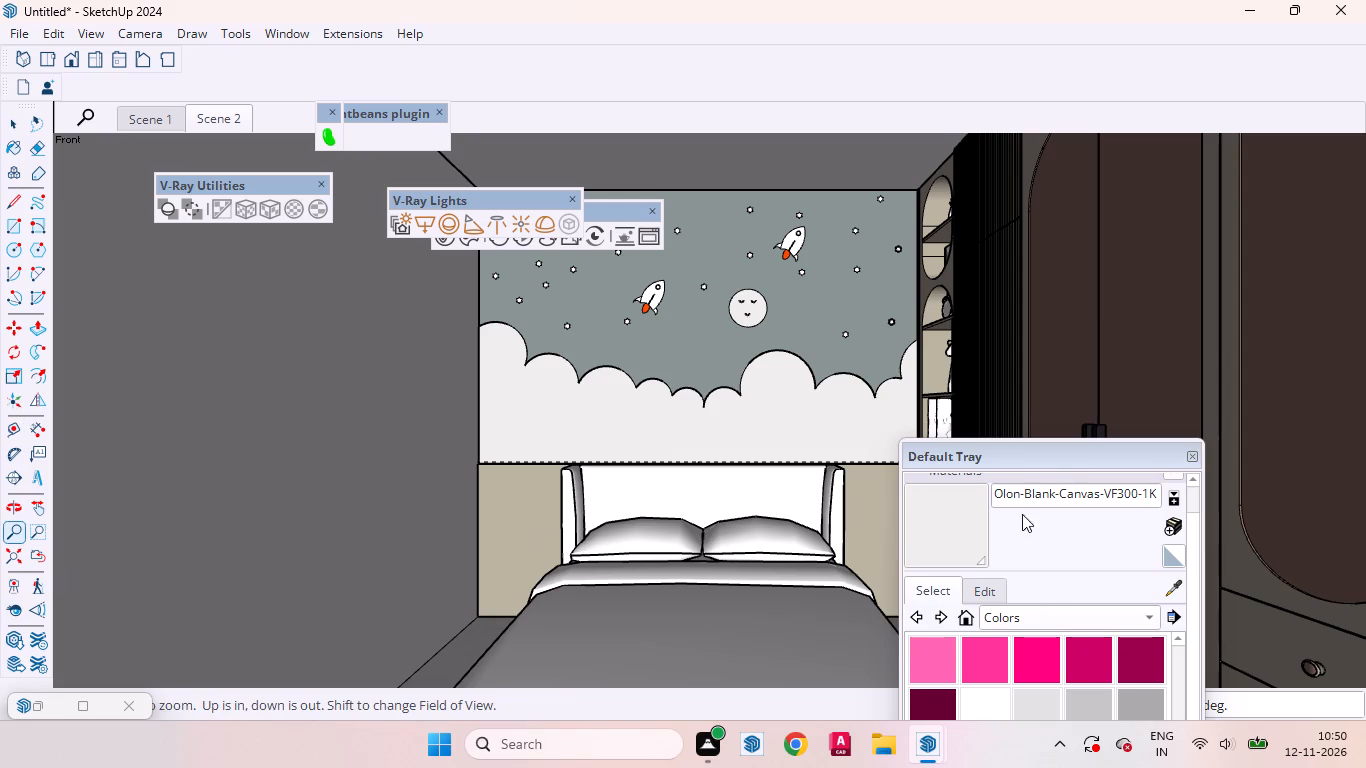
drag(1055, 461, 944, 459)
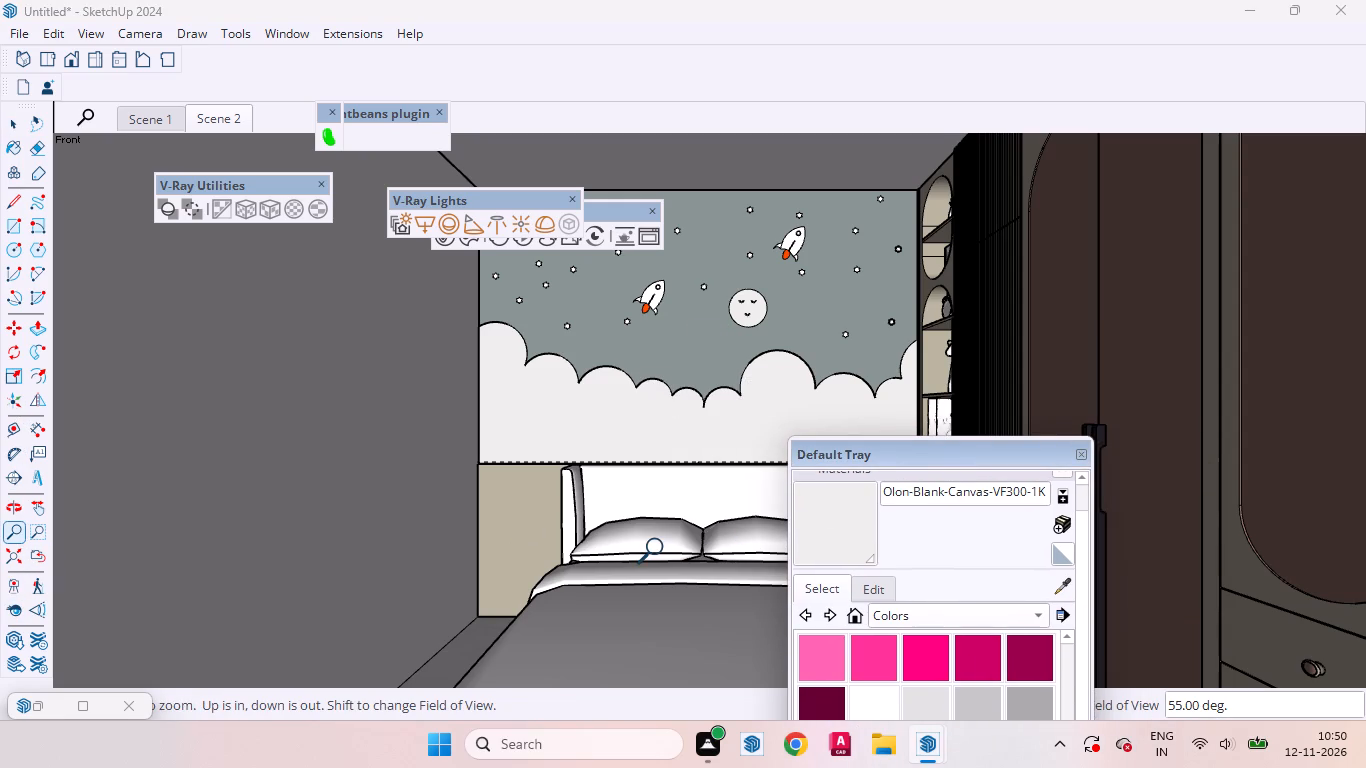
text(55)
key(Return)
key(5)
click(17, 528)
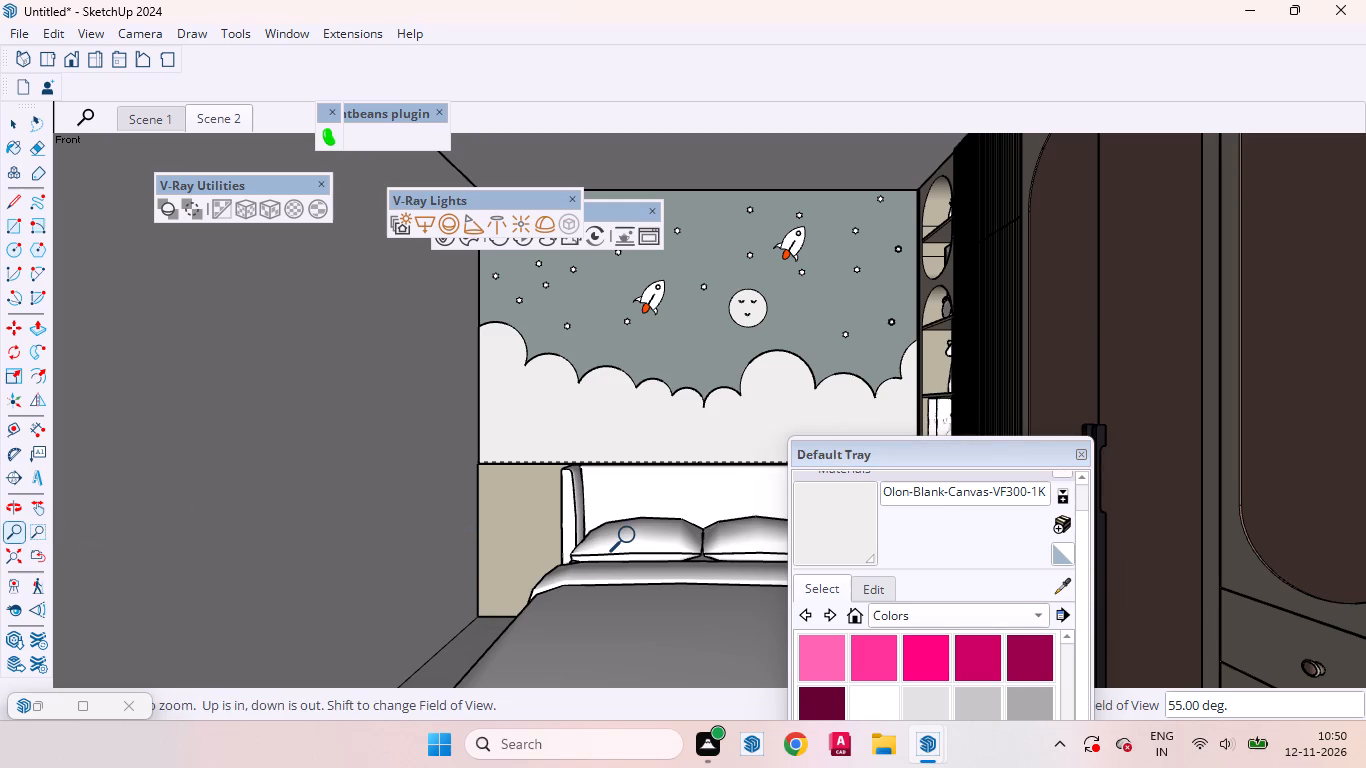
key(5)
key(0)
key(Return)
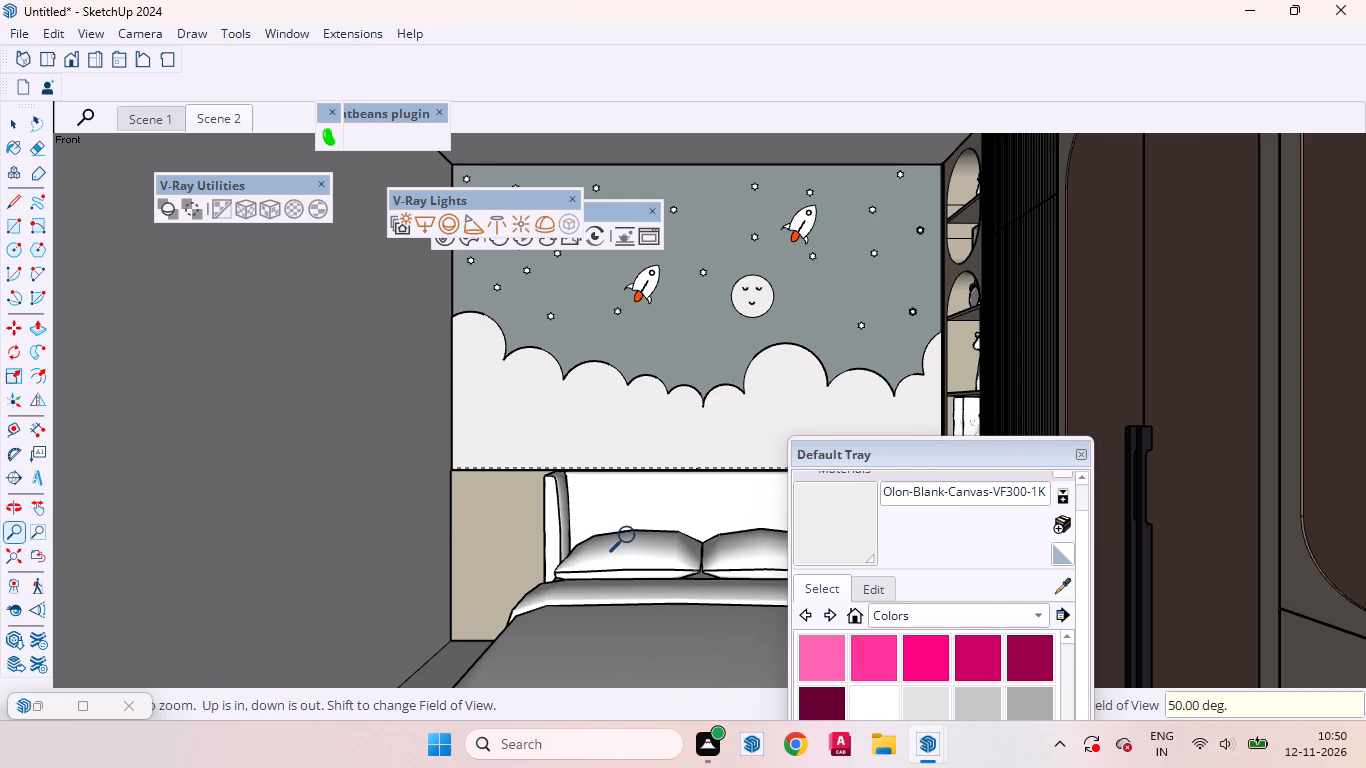
right_click(226, 117)
click(285, 210)
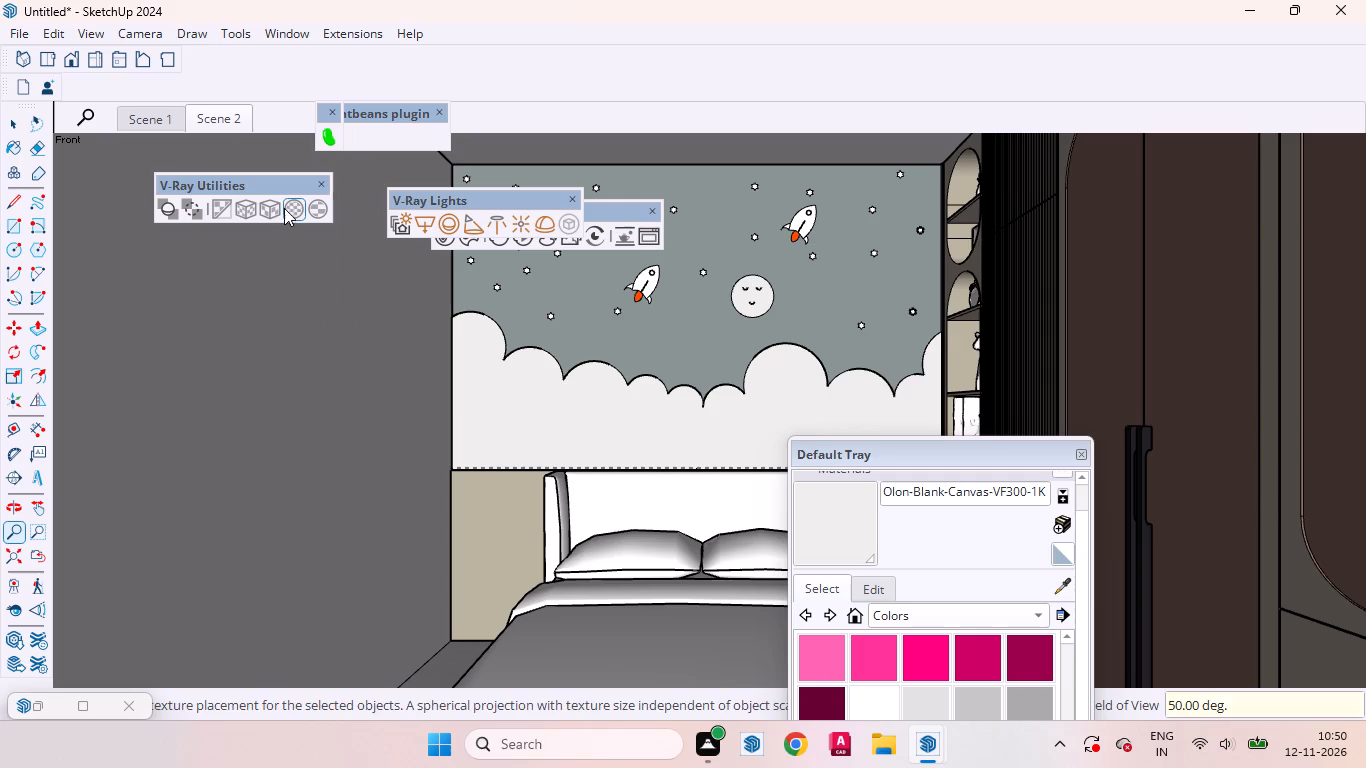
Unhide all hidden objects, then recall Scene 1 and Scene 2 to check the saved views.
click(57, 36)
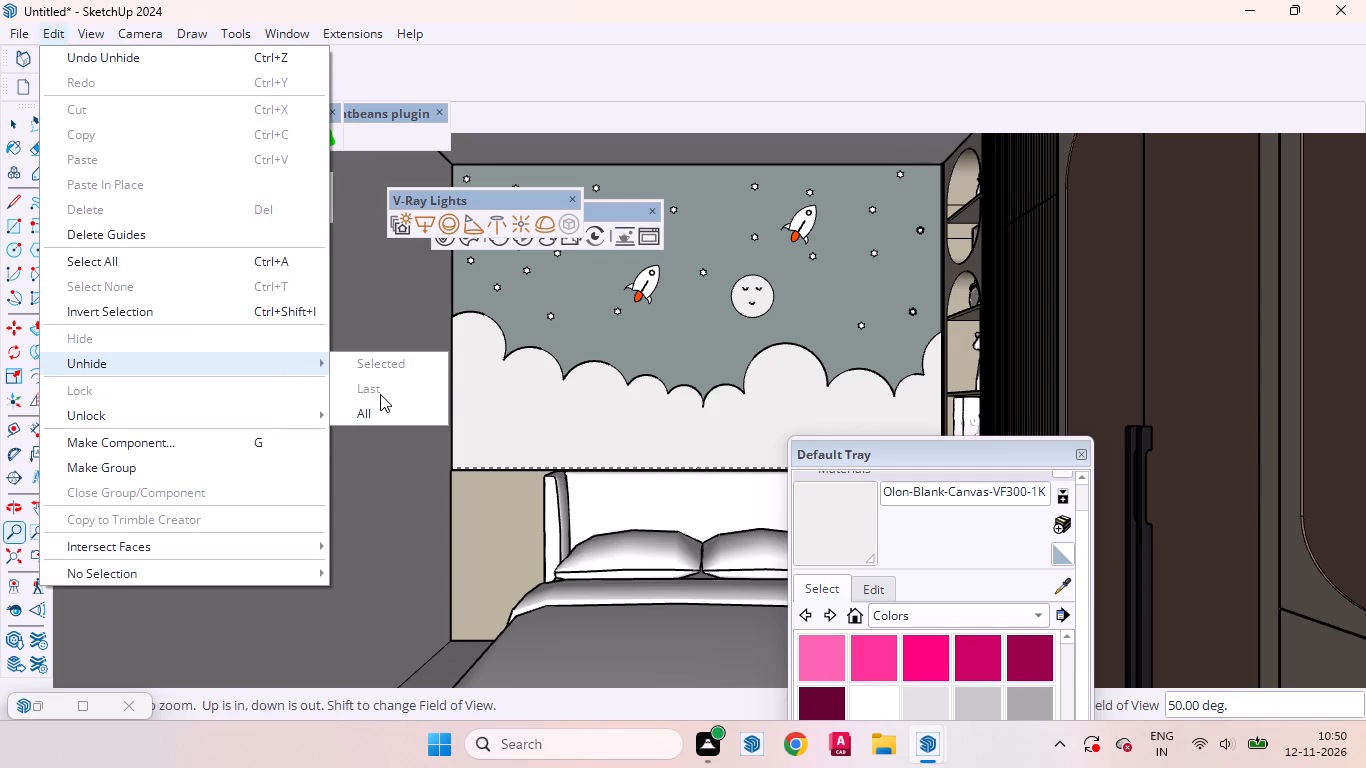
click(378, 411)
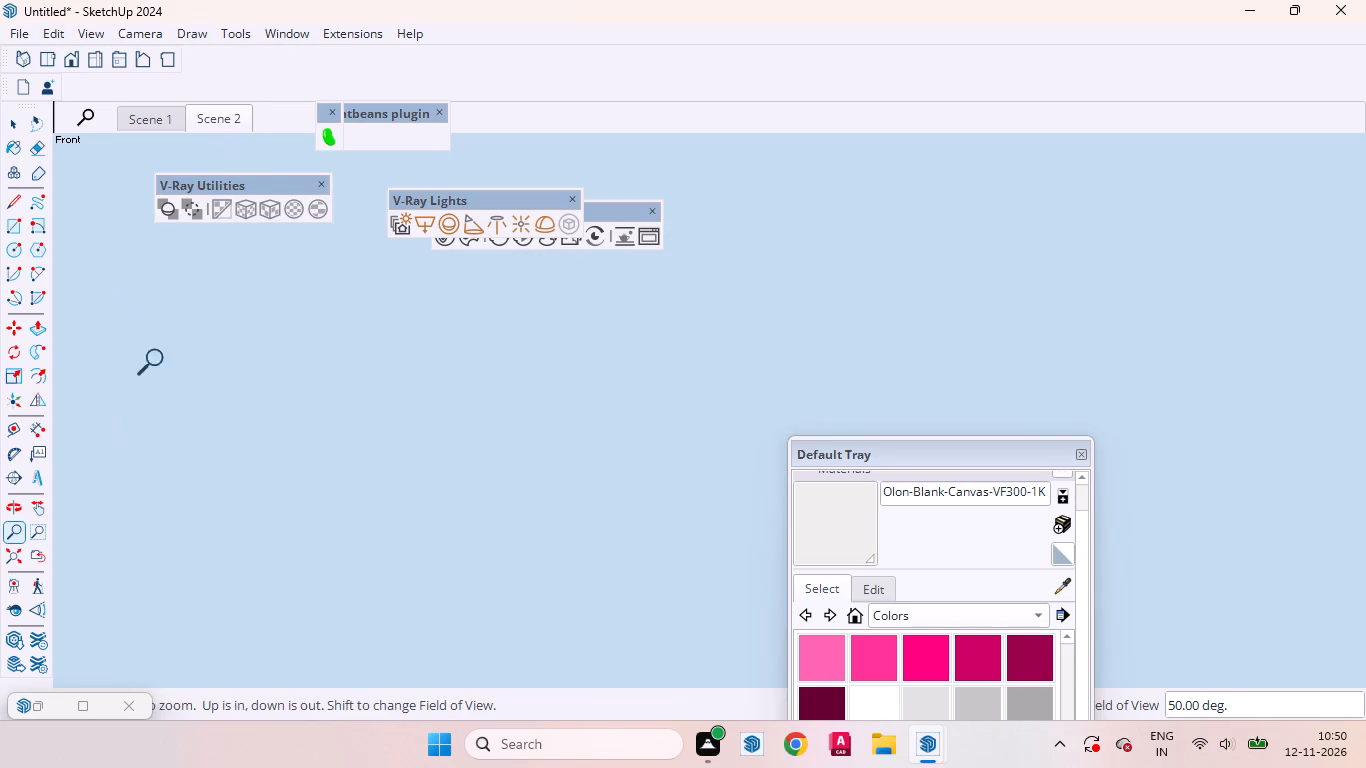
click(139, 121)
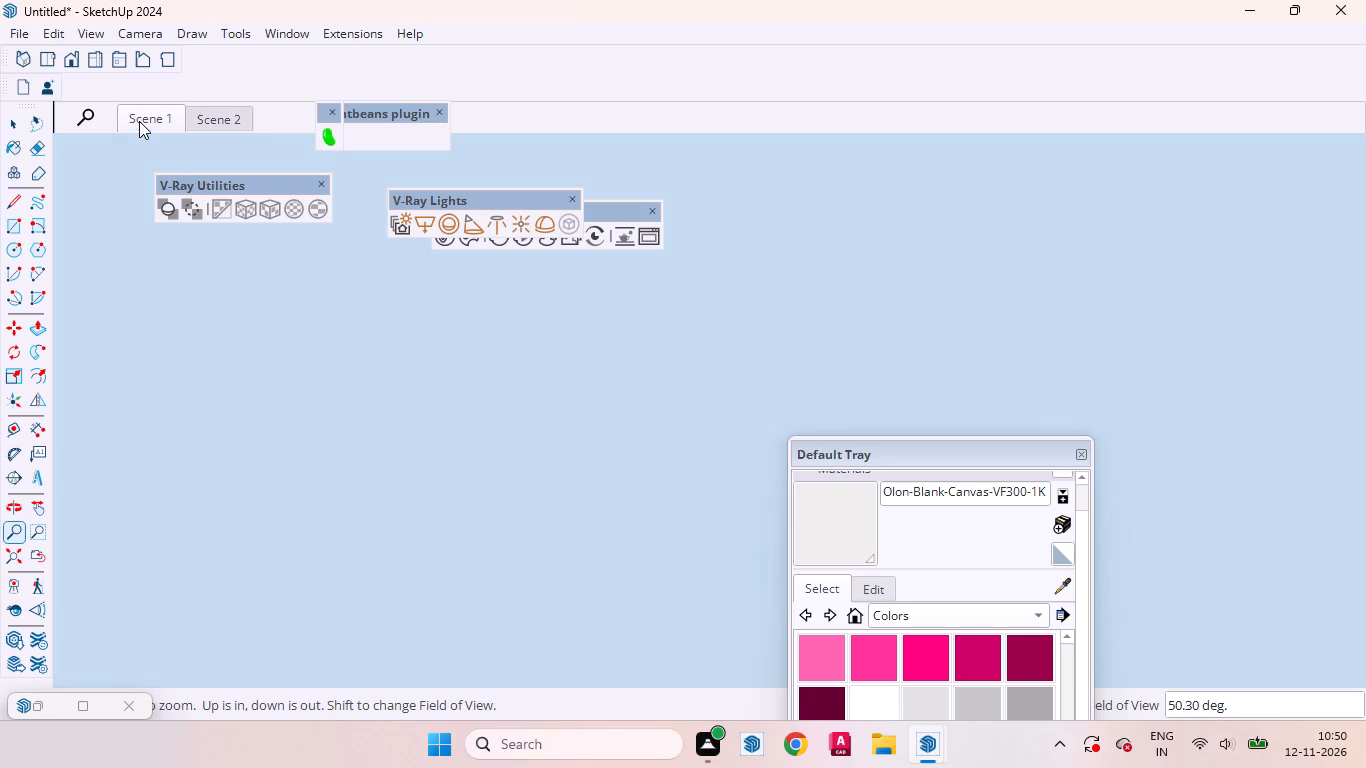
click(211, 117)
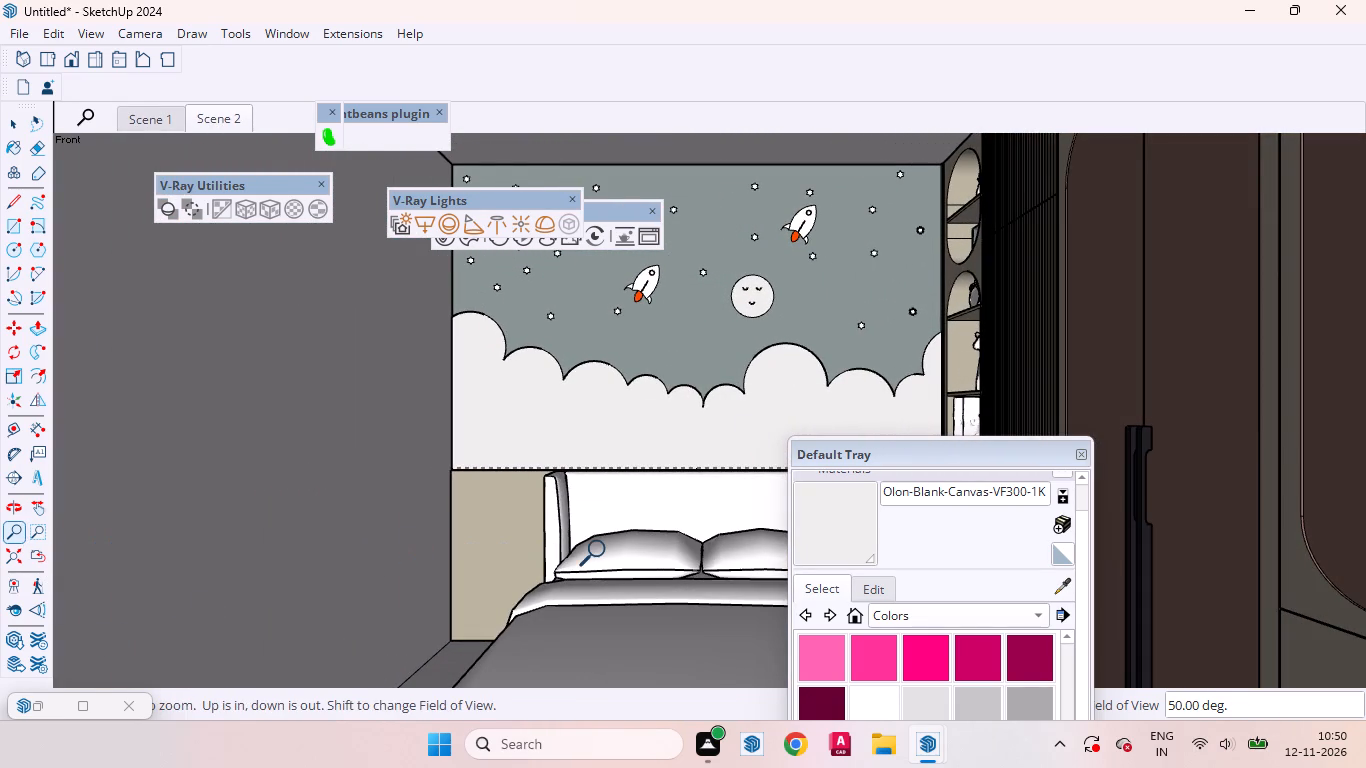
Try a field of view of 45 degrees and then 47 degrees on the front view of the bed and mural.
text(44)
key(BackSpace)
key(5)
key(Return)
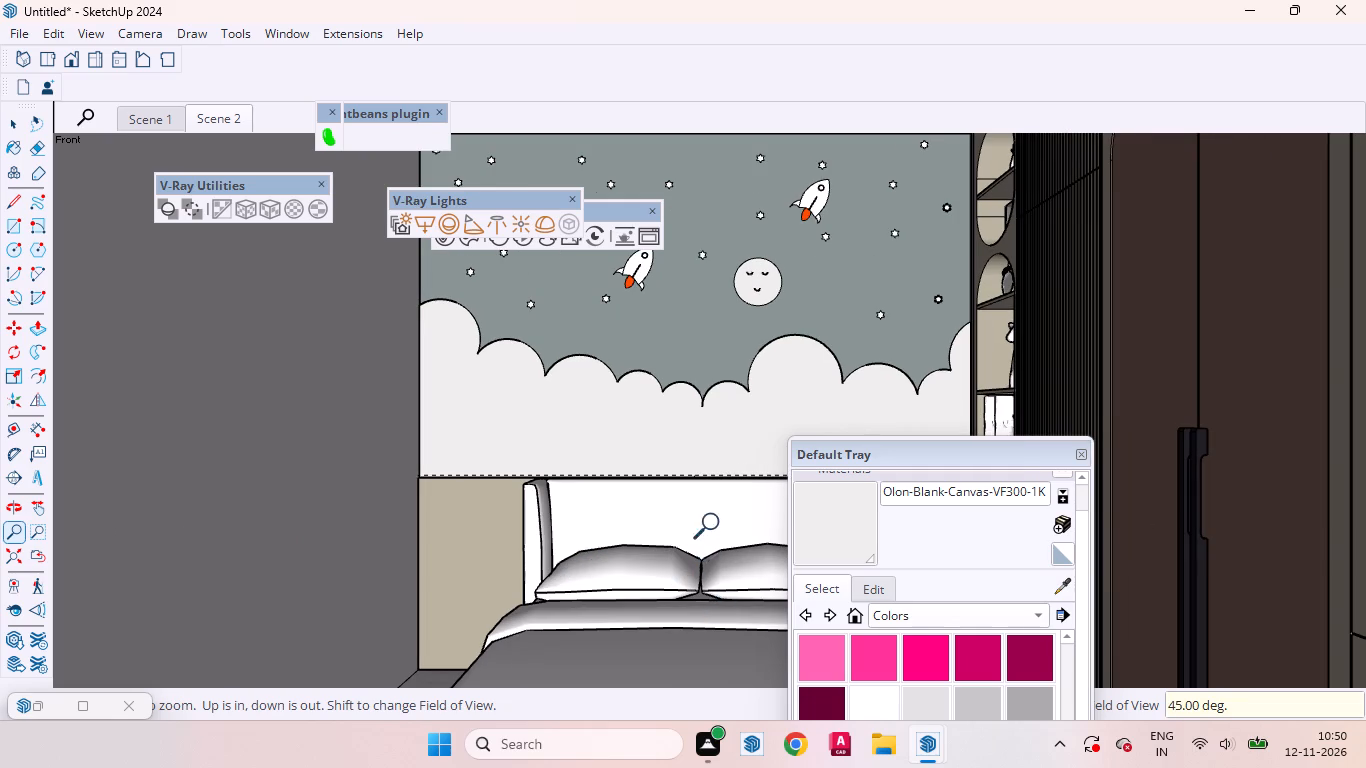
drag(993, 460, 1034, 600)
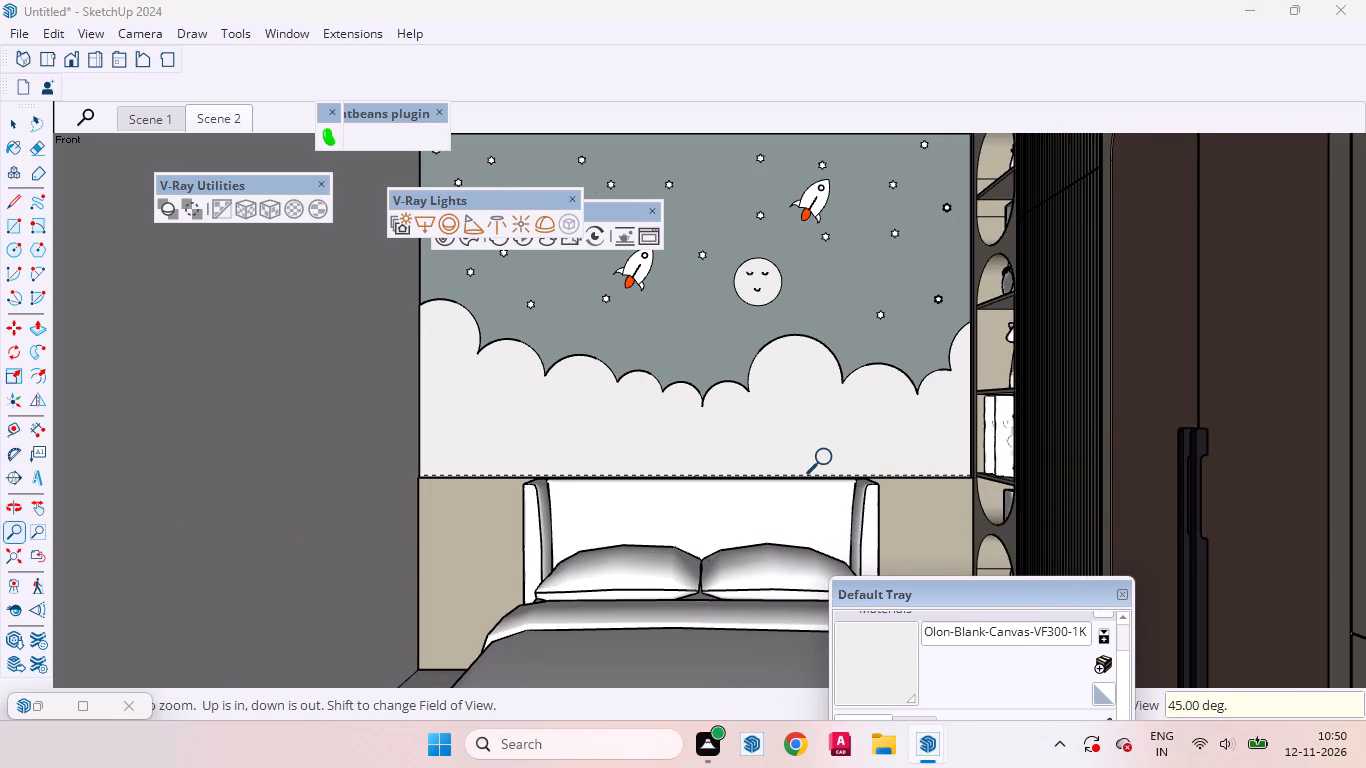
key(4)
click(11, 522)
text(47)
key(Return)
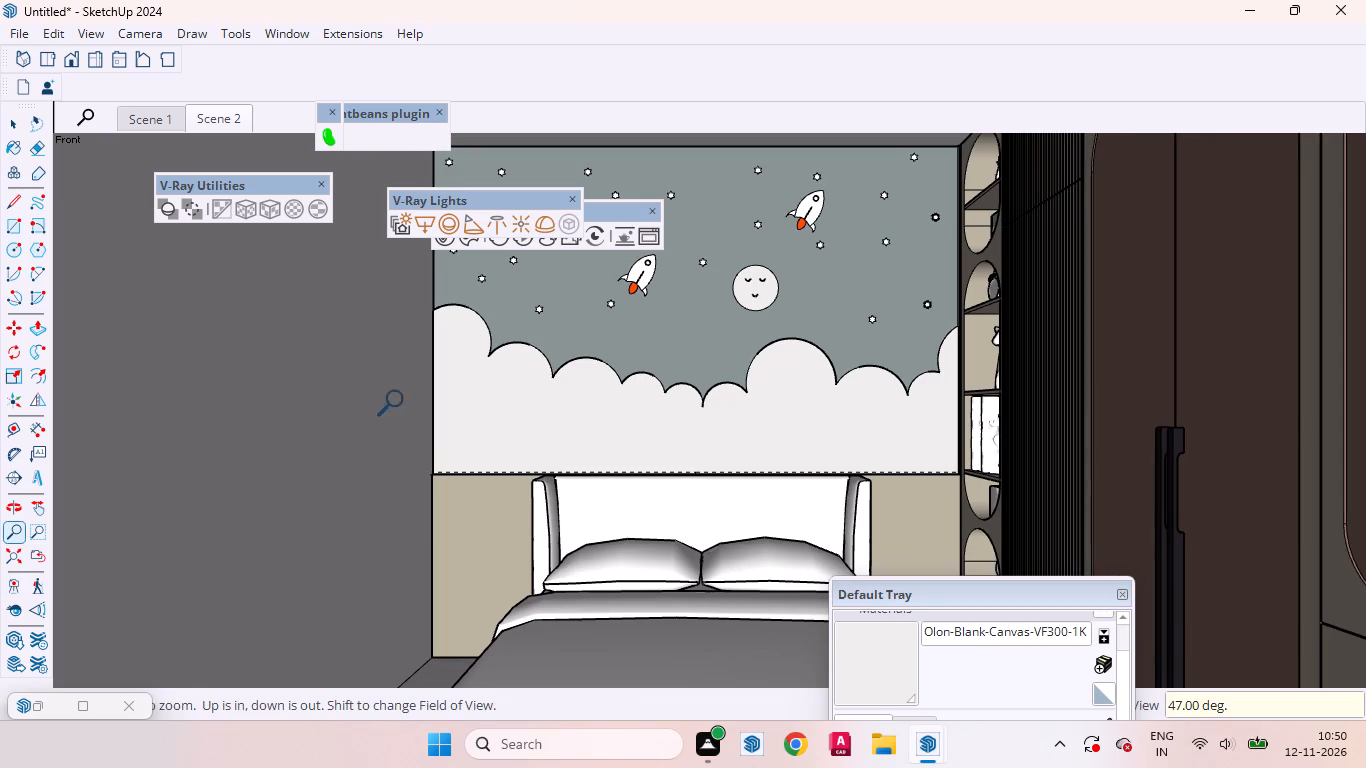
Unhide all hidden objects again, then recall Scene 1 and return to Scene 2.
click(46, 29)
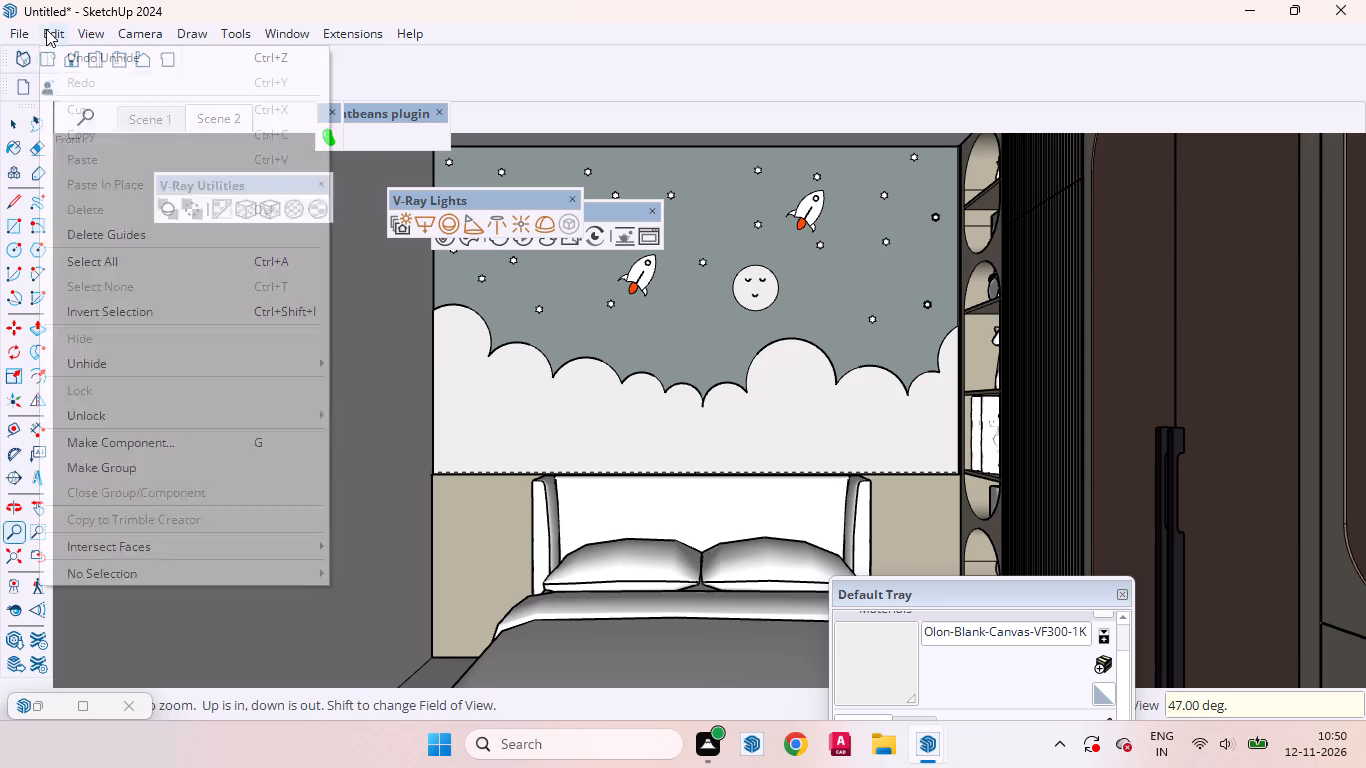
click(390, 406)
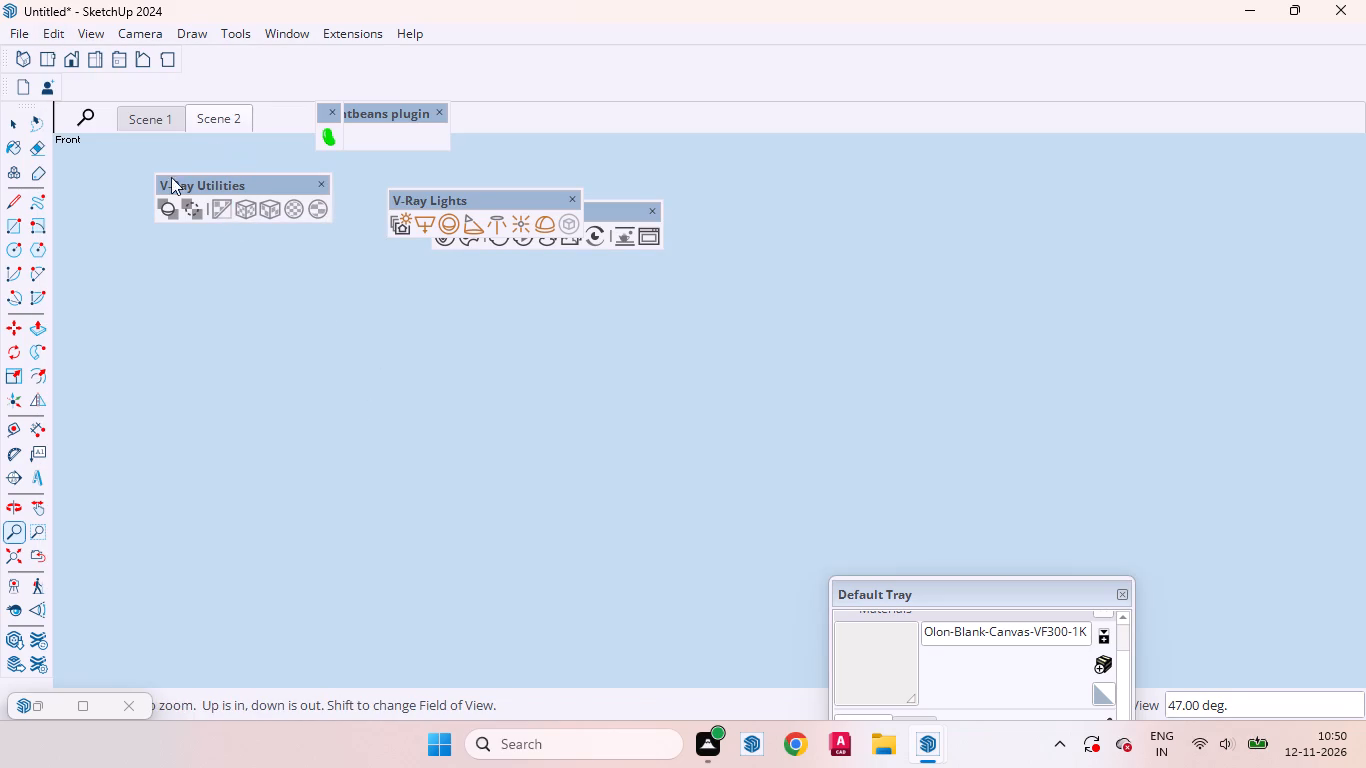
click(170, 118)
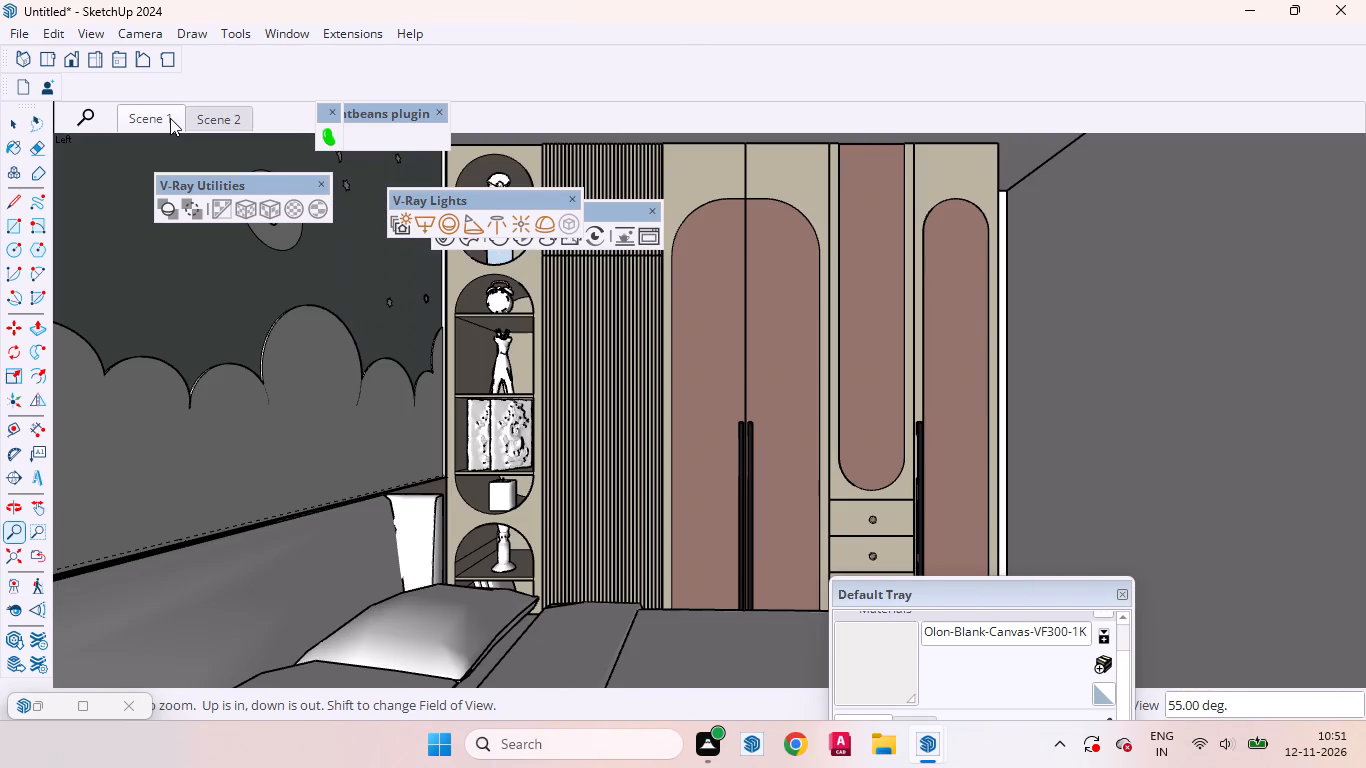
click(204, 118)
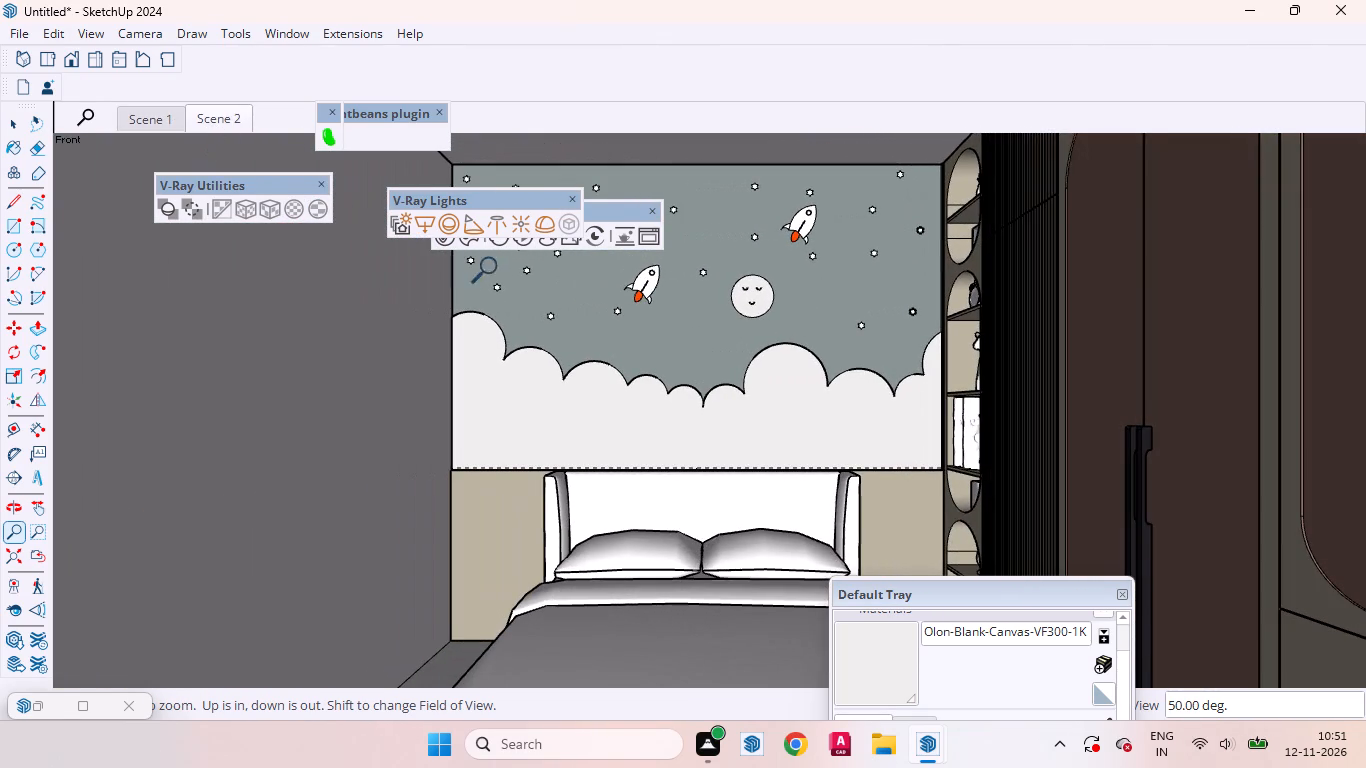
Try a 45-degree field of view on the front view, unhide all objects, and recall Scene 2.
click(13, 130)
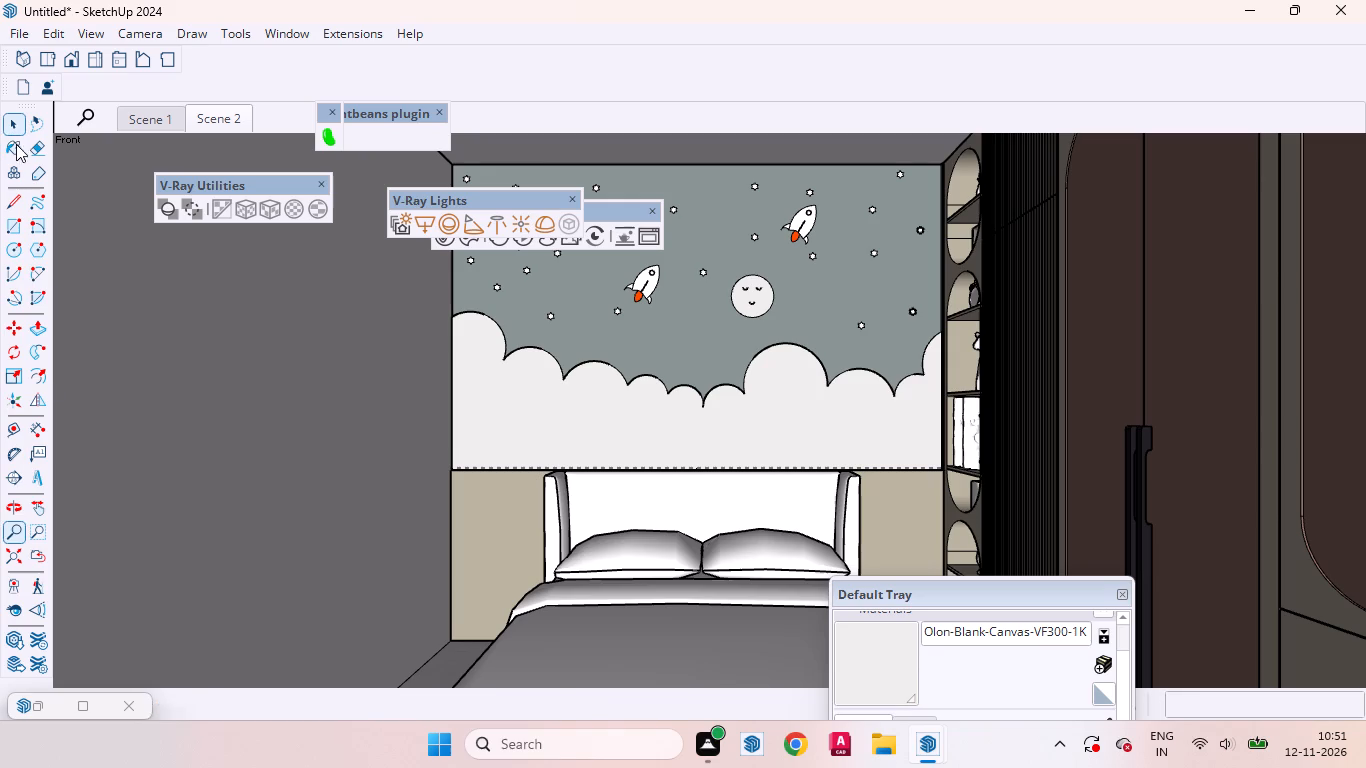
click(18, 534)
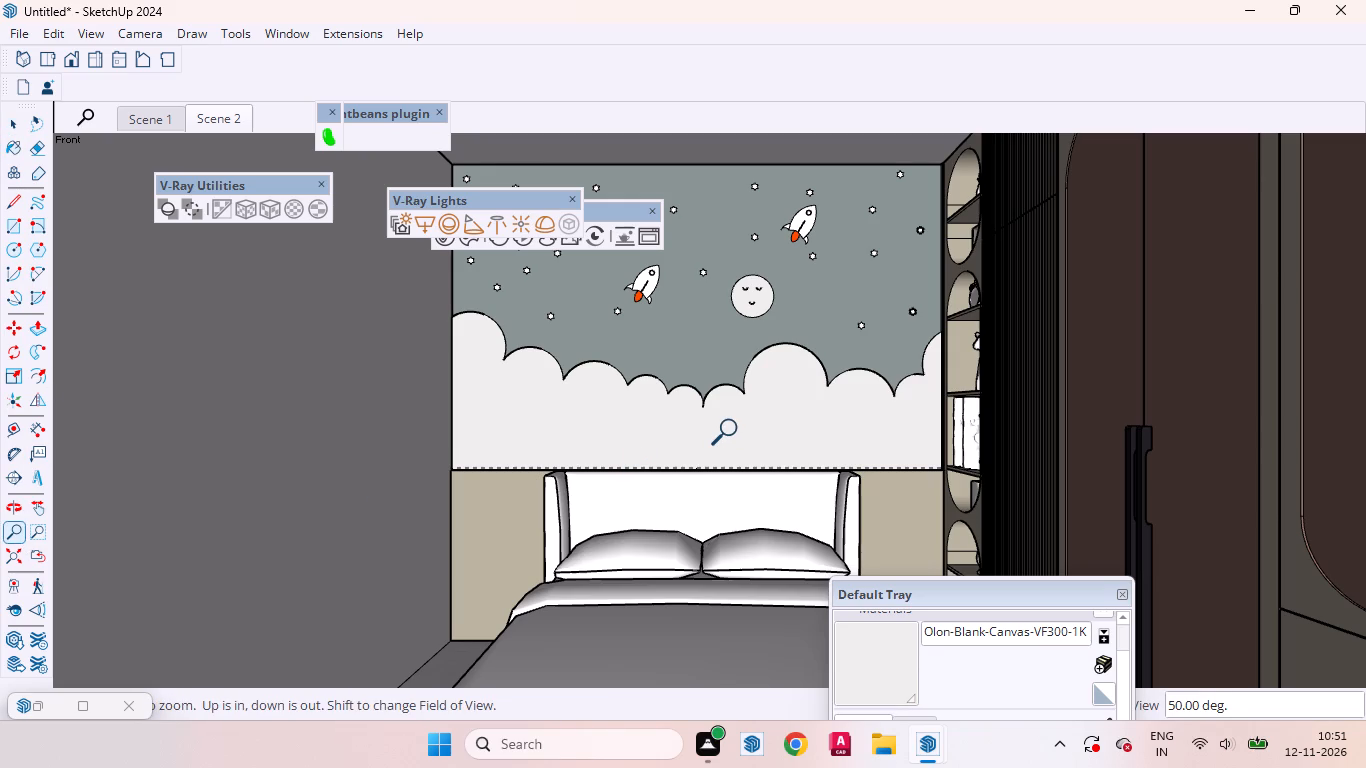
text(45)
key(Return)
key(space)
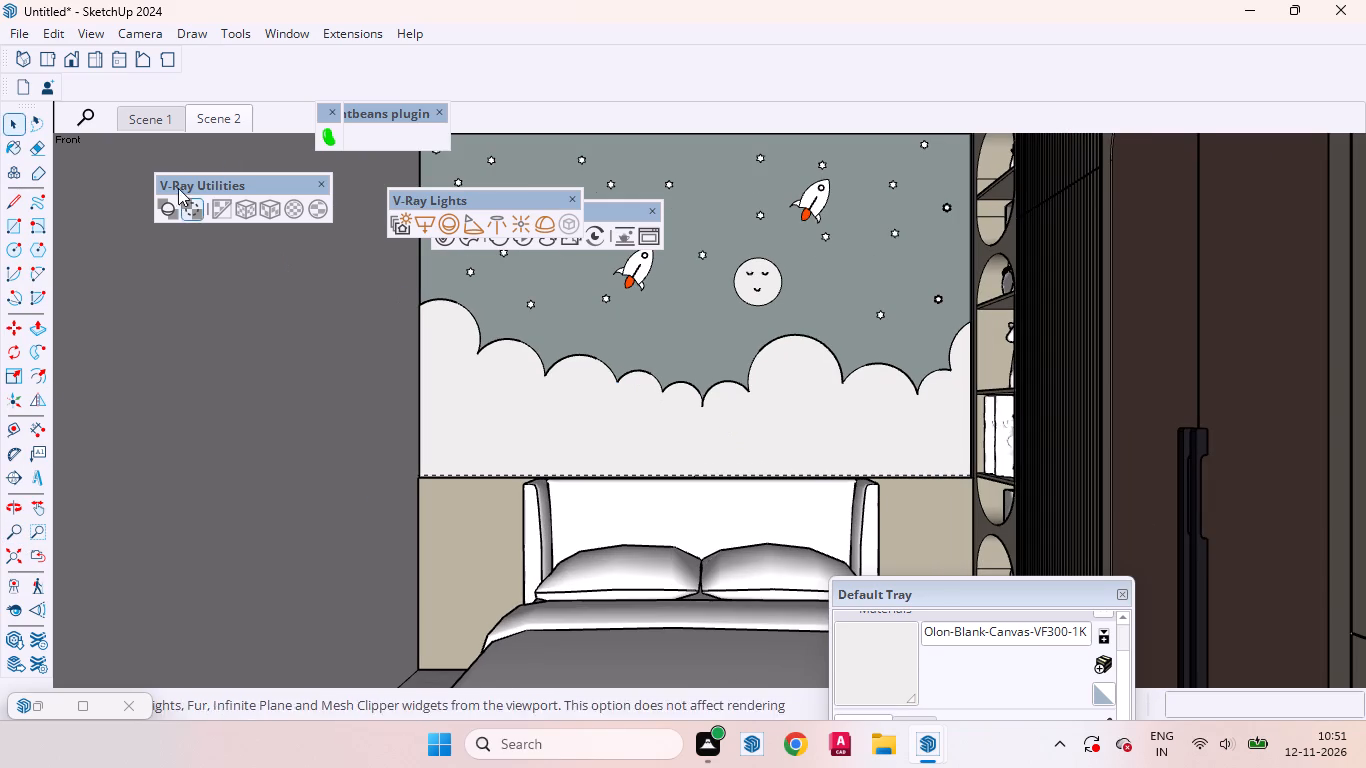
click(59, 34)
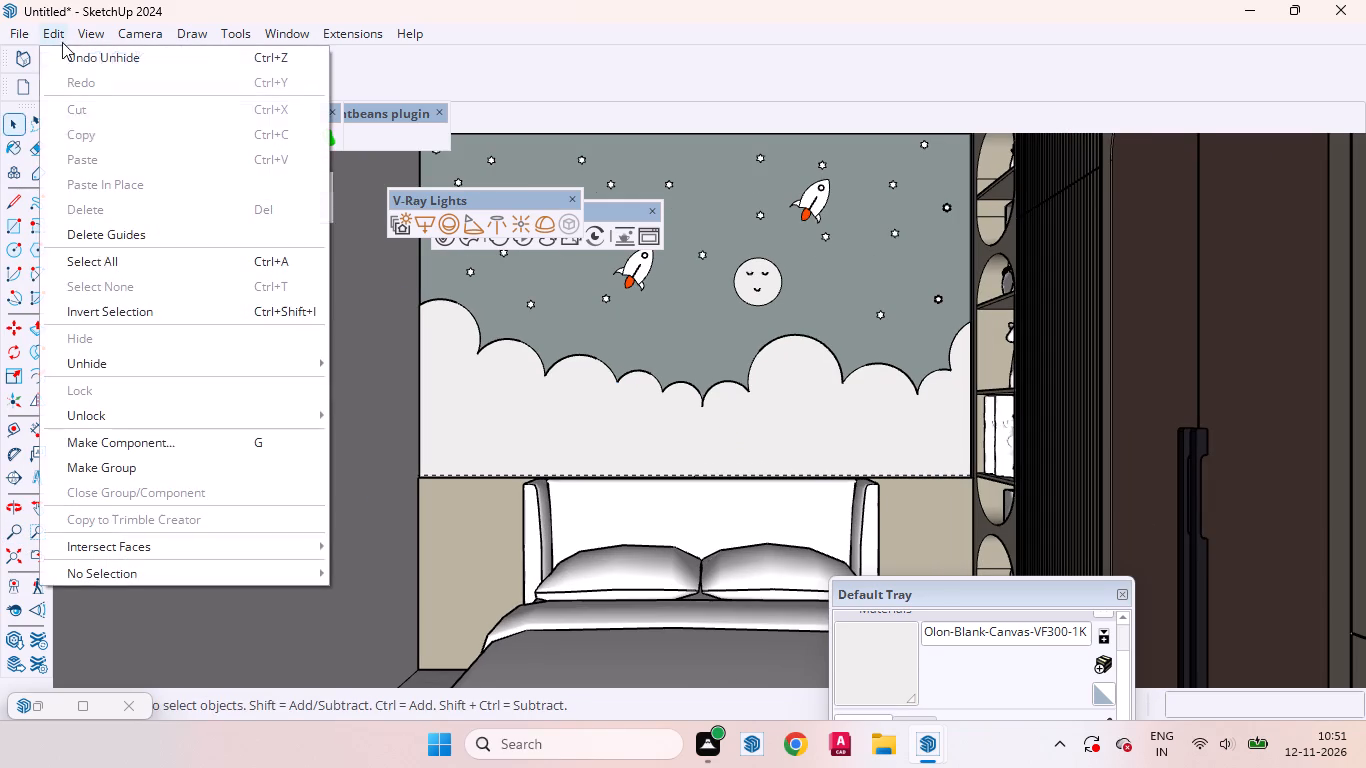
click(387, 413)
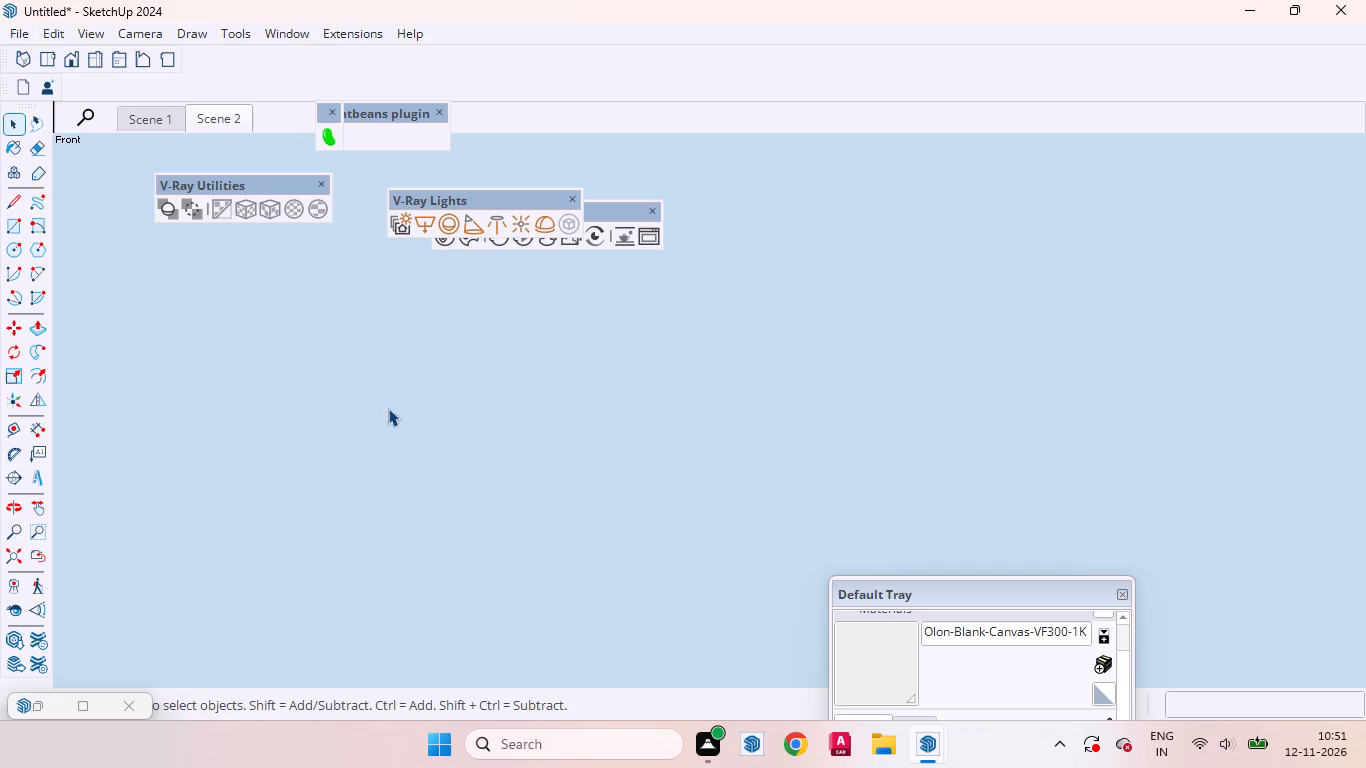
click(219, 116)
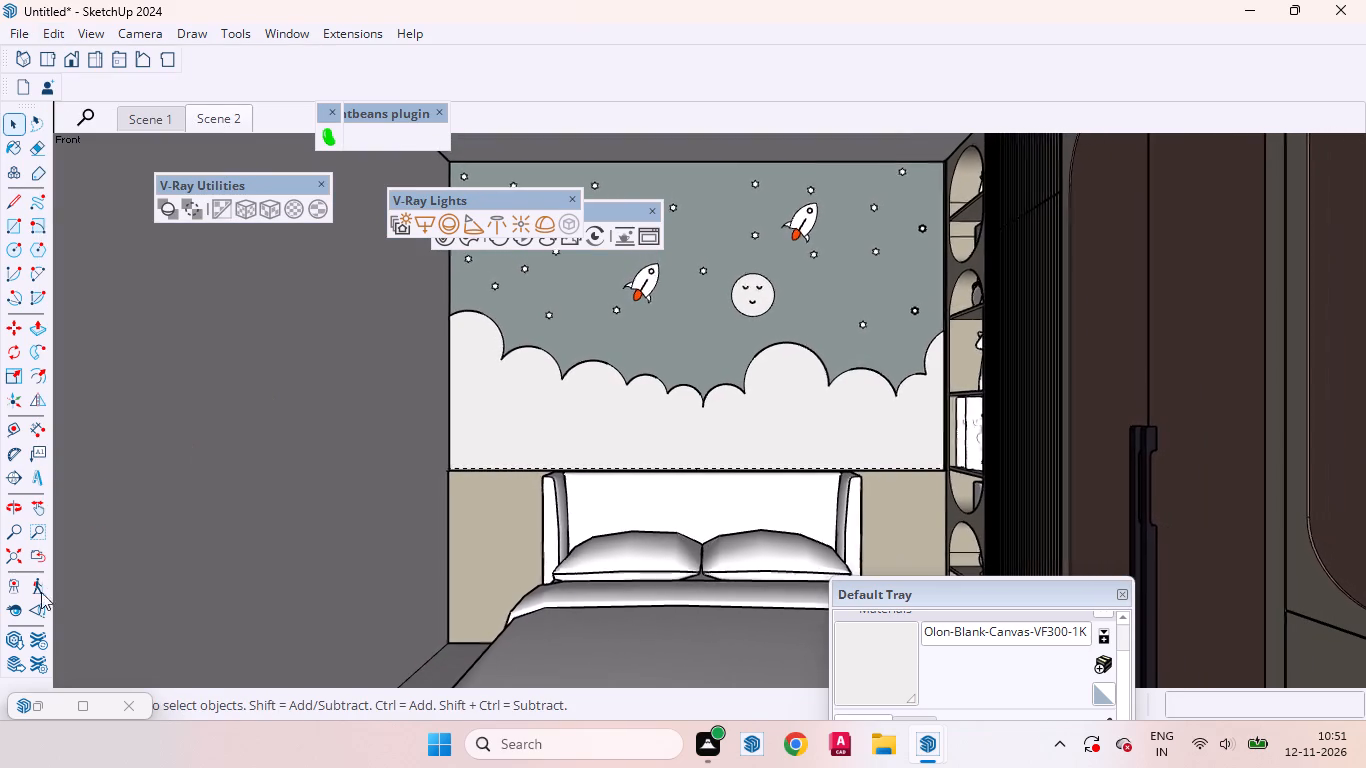
Set the front view's field of view to 35 degrees.
click(25, 531)
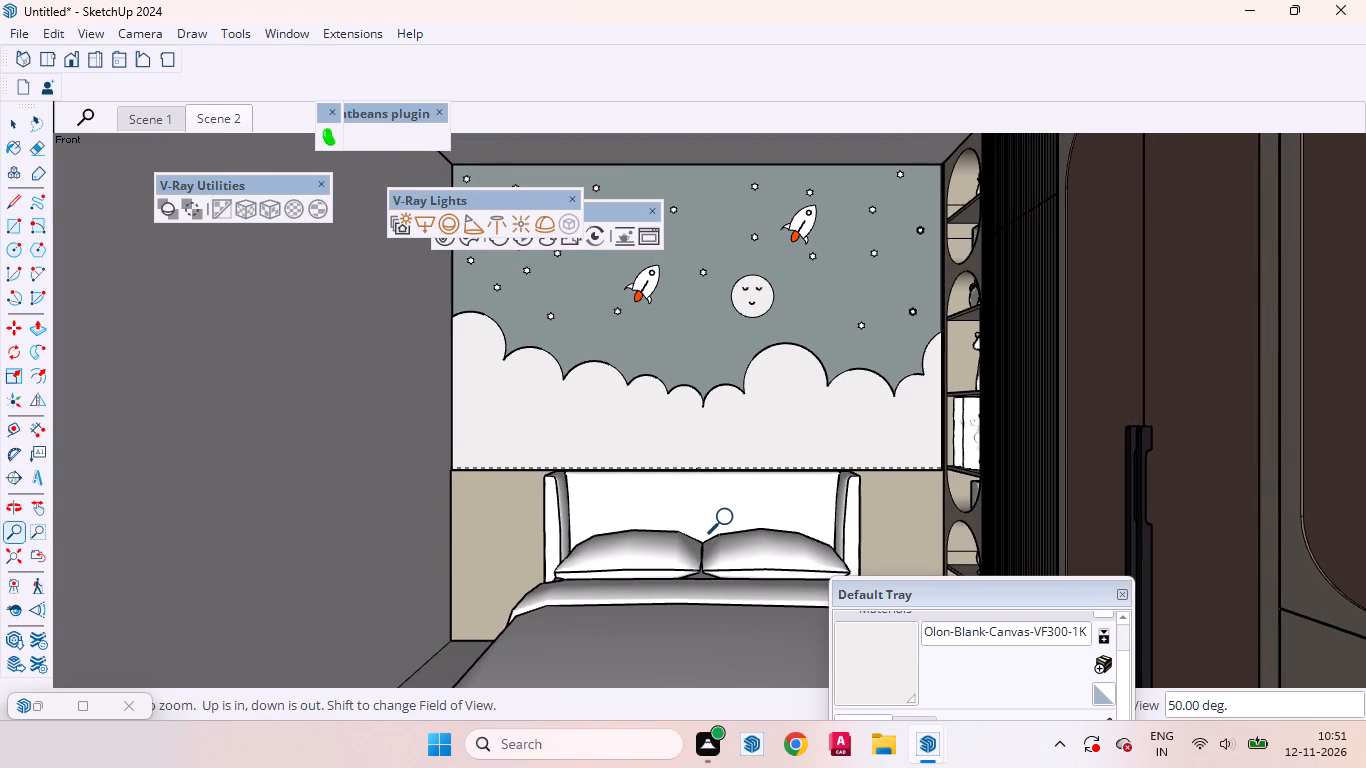
text(35)
key(Return)
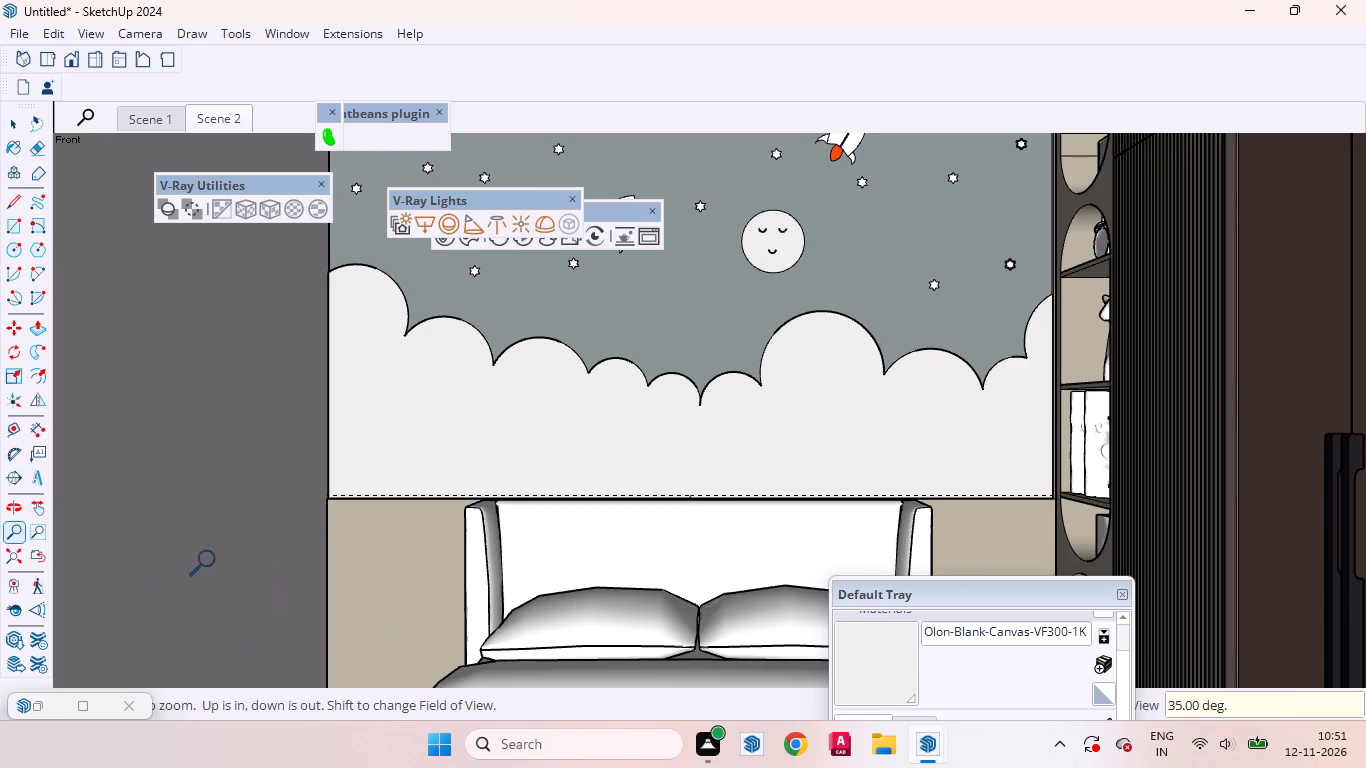
Lower the camera's eye height to 4', then adjust it to 4'5" for the front view of the bed.
click(20, 599)
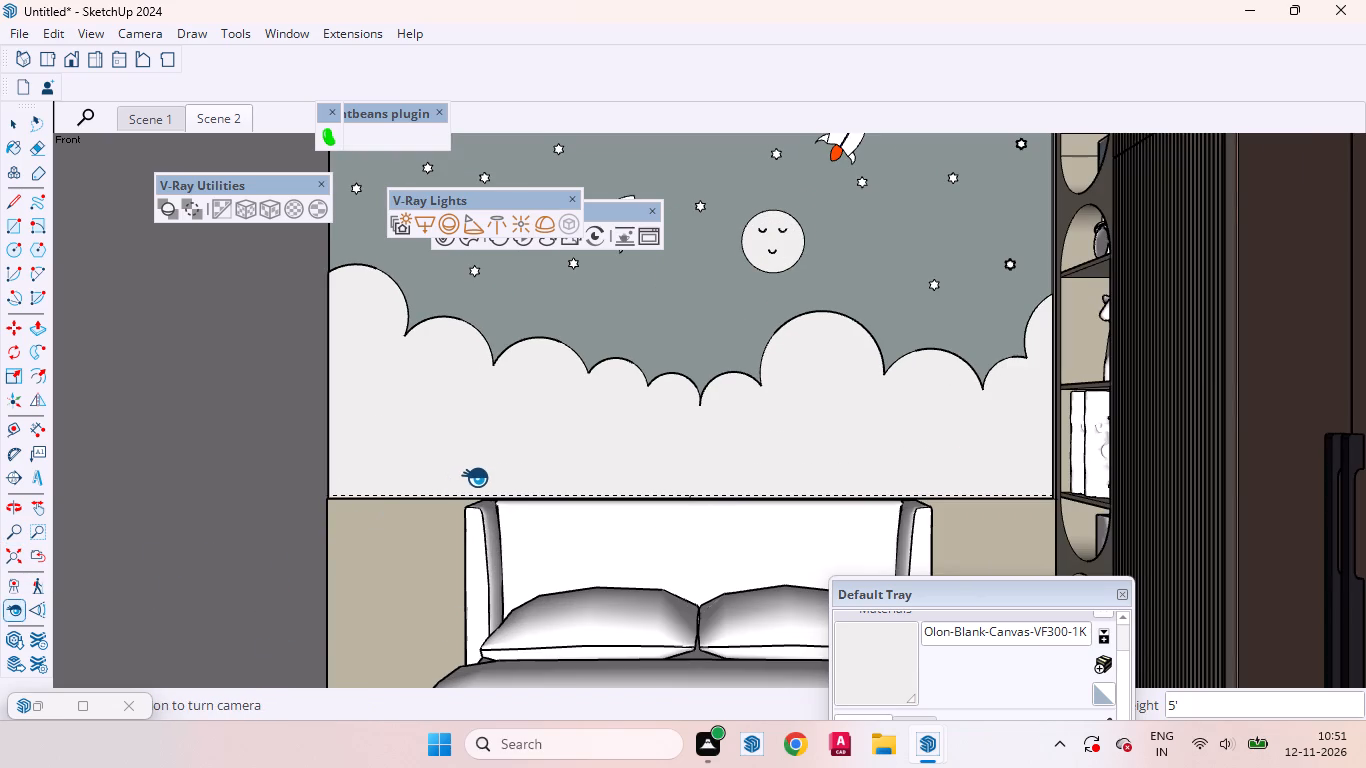
text(4')
key(Return)
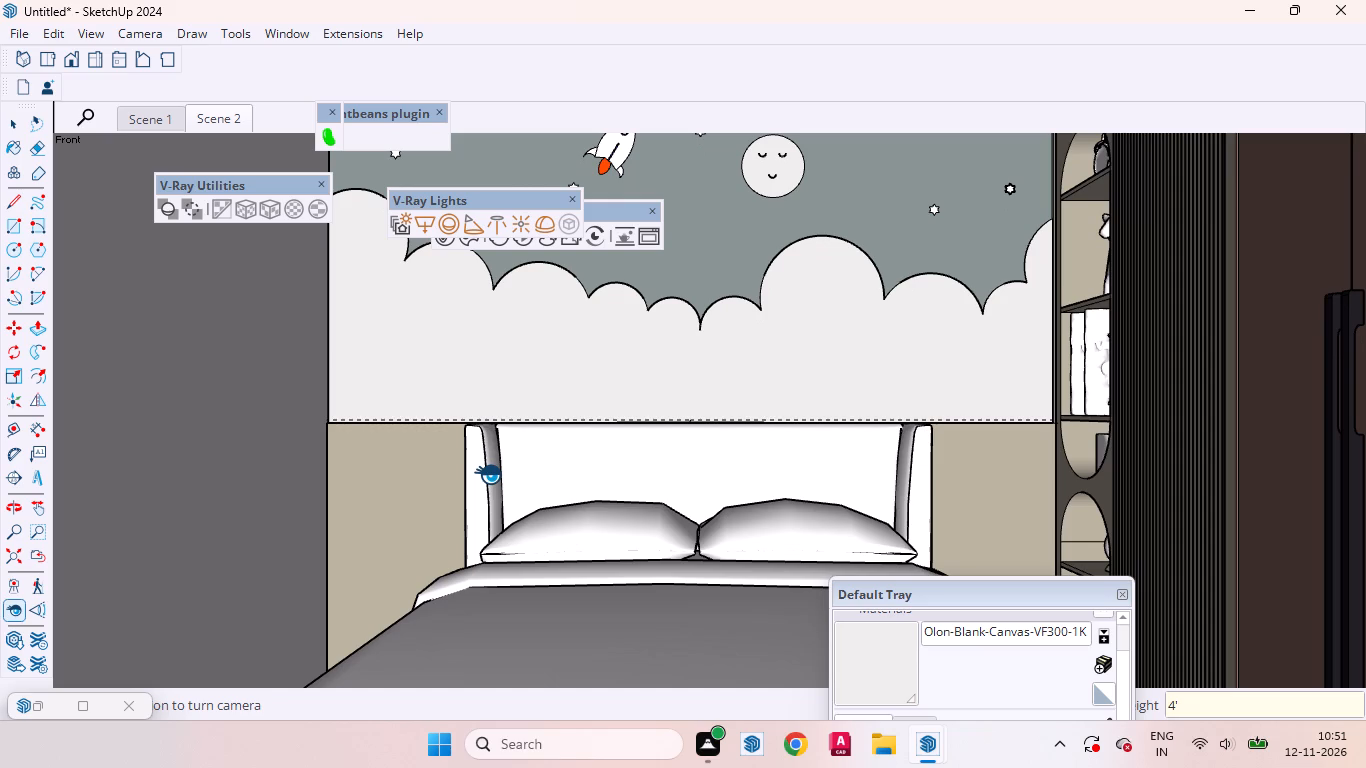
key(4)
text('5)
key(Return)
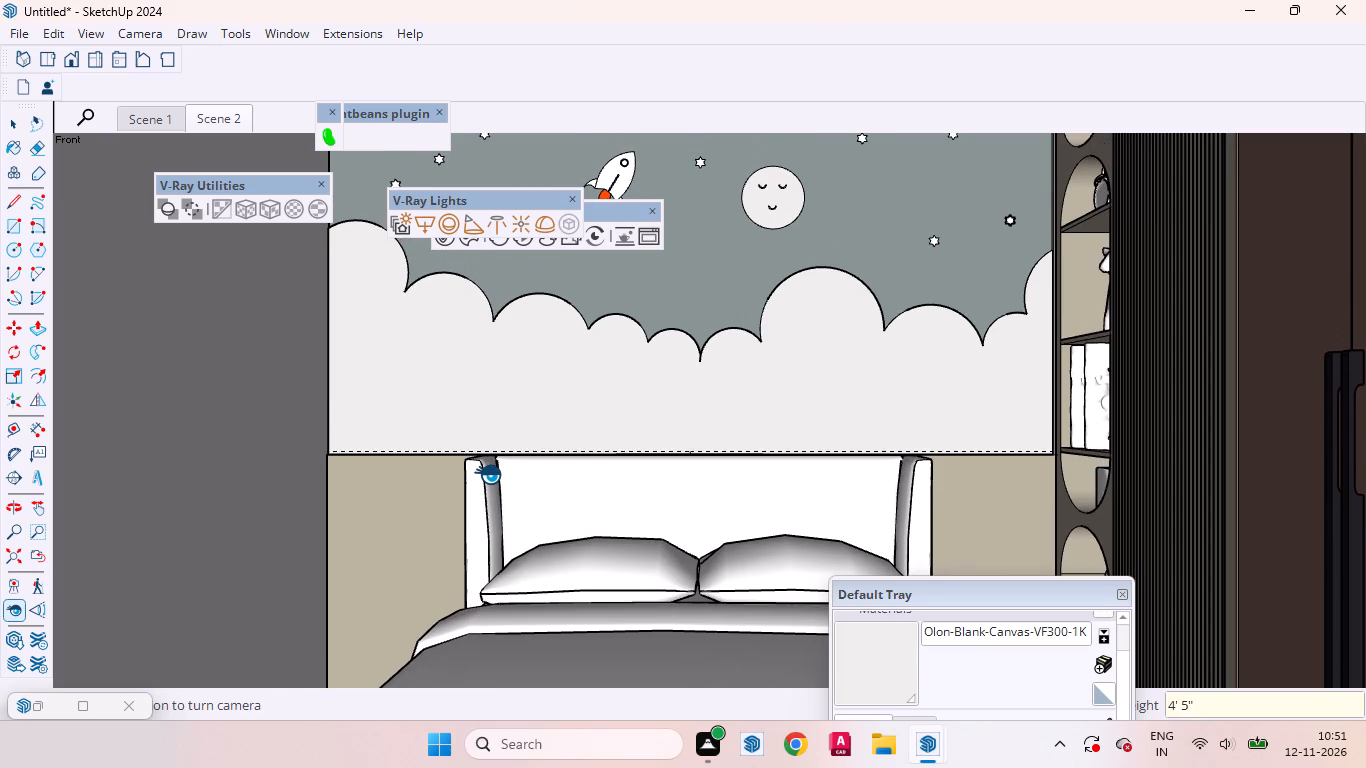
key(space)
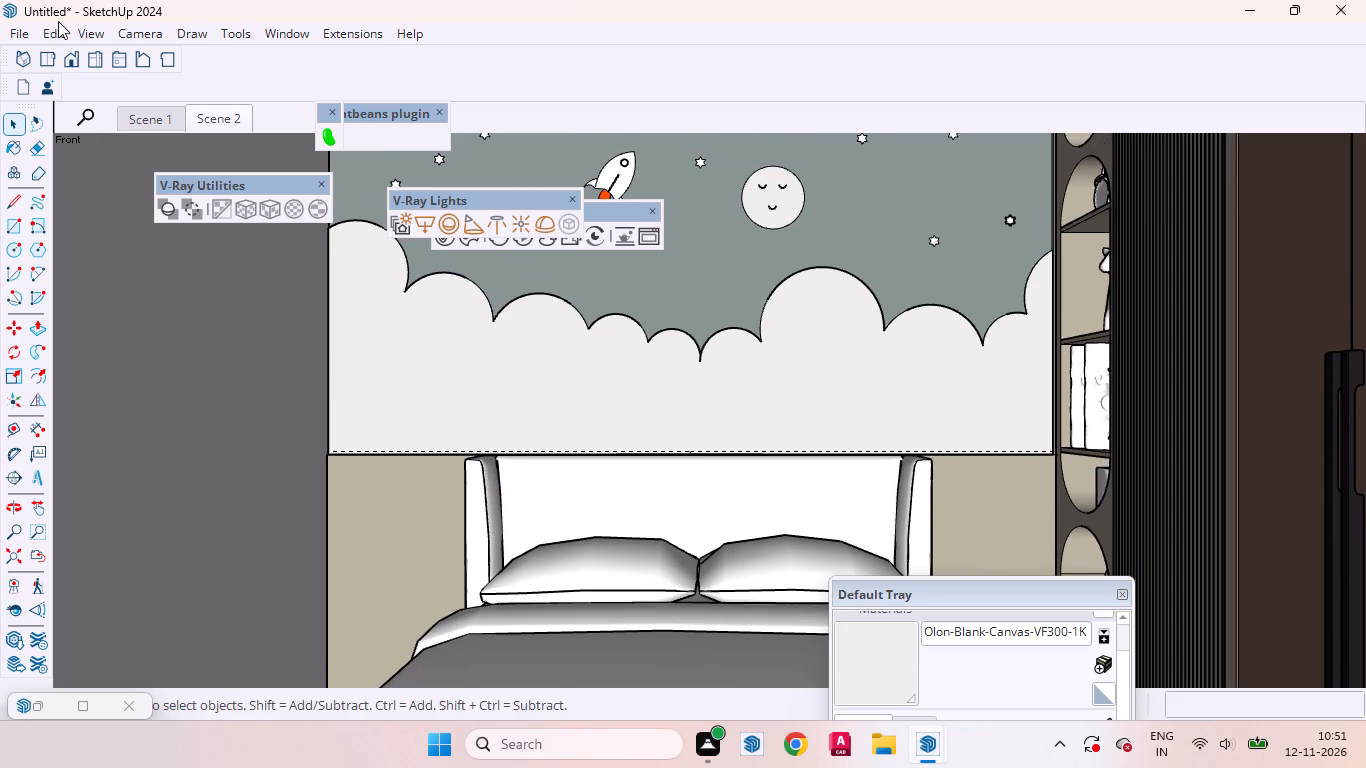
Unhide all hidden objects in the model.
click(52, 31)
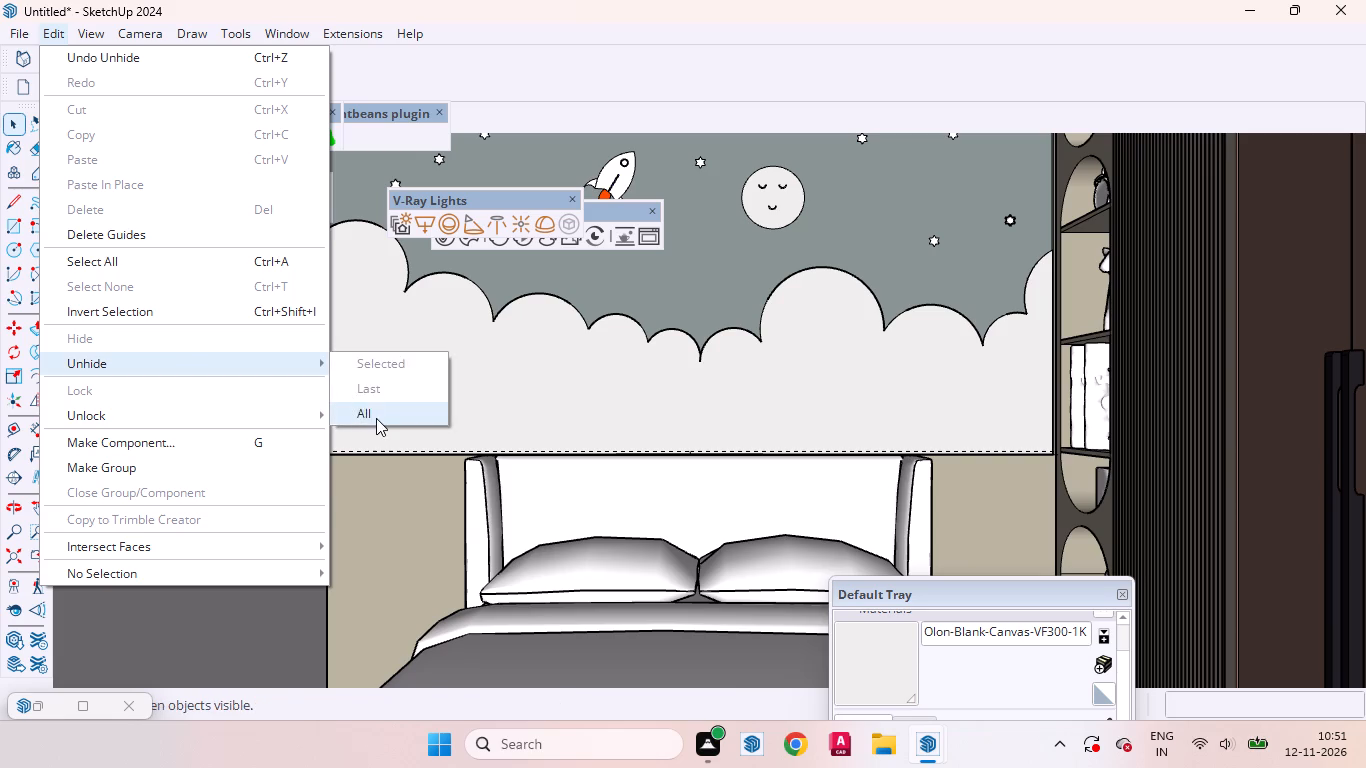
click(375, 419)
scroll(887, 579, down, 7)
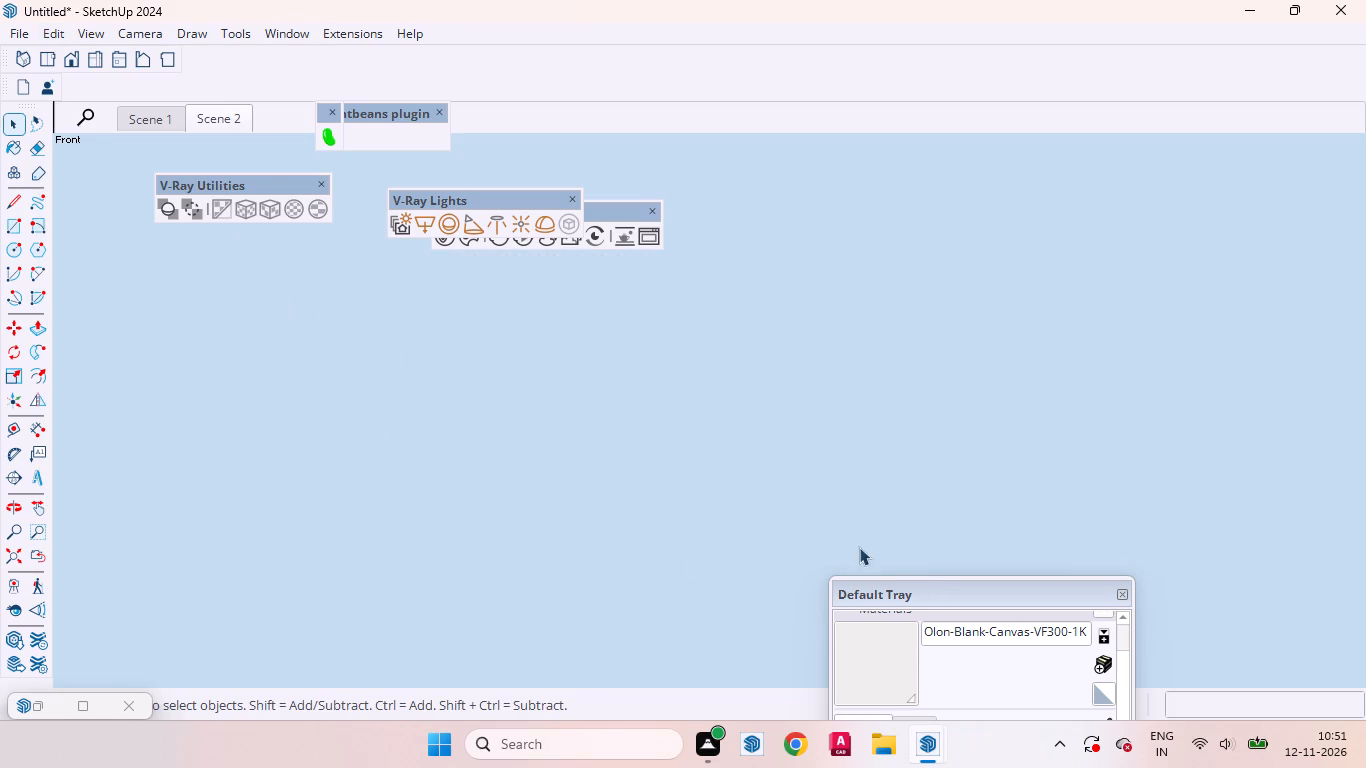
Recall Scene 2 and Scene 1 to check their saved views.
scroll(859, 547, down, 20)
scroll(859, 547, down, 17)
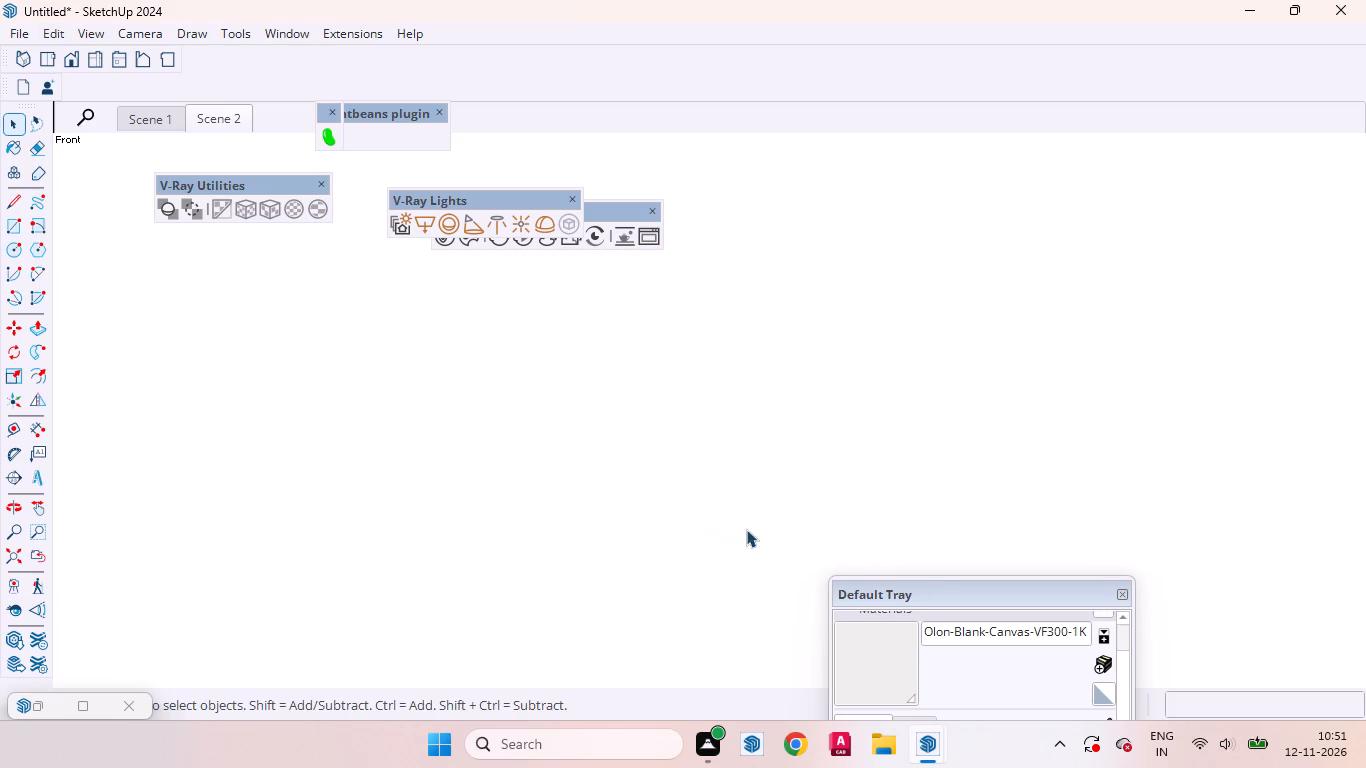
click(193, 118)
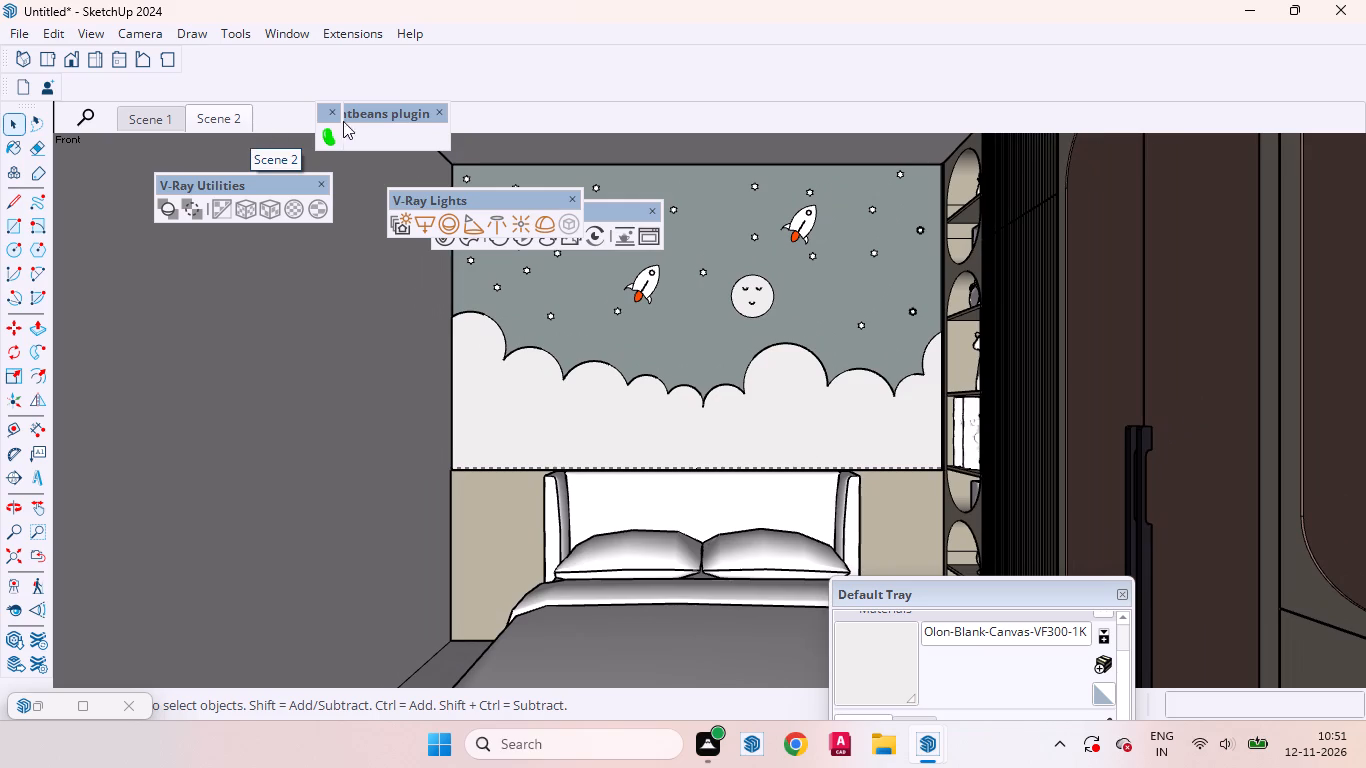
click(167, 110)
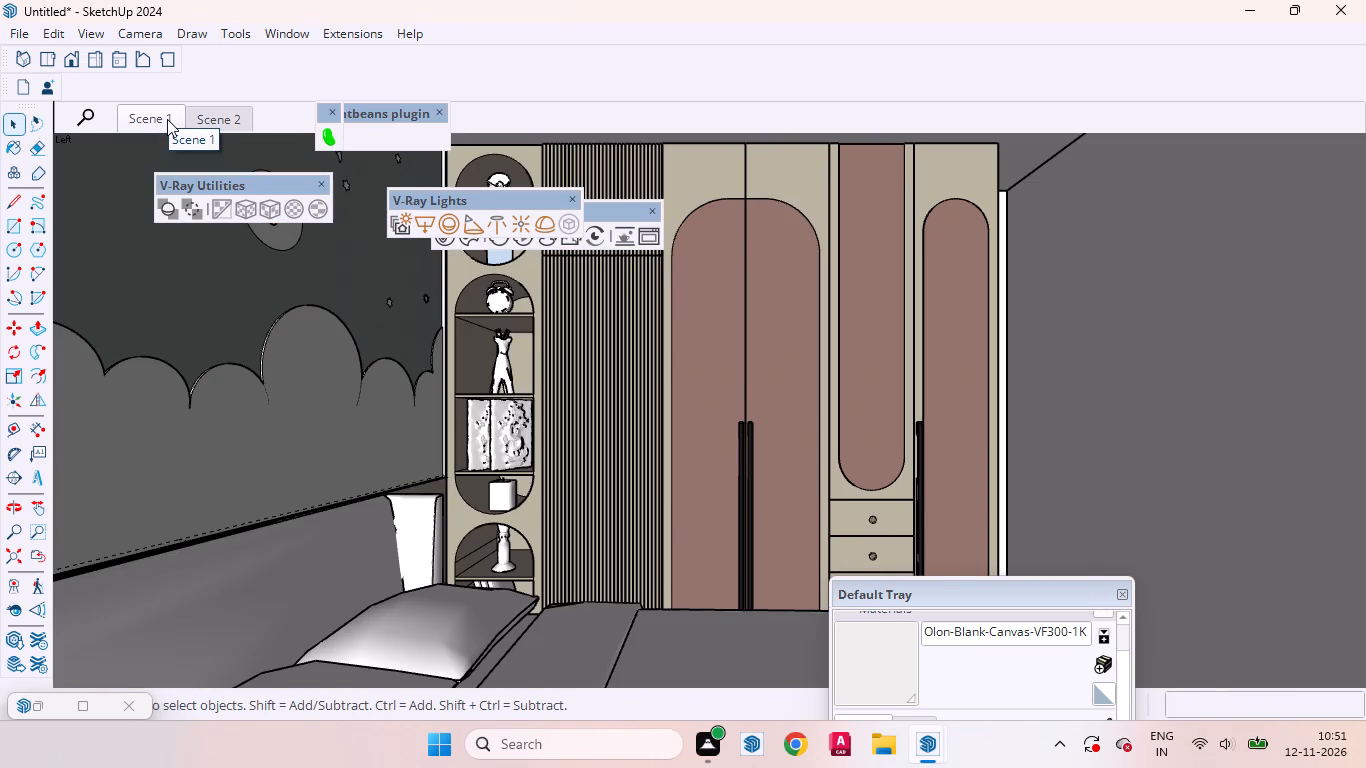
Hide the front wall group that closes off the room opposite the mural wall.
middle_drag(905, 400, 774, 474)
scroll(831, 295, down, 20)
scroll(831, 295, down, 9)
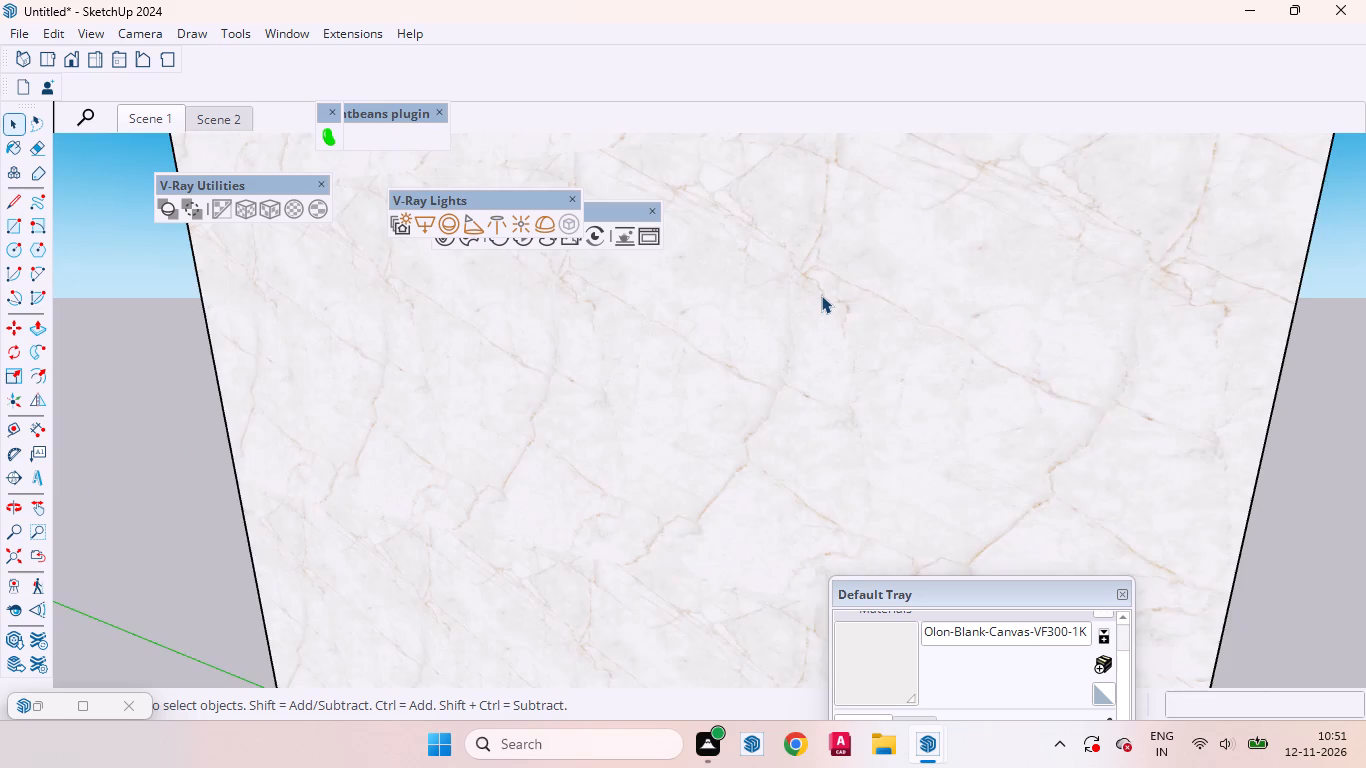
scroll(821, 295, down, 18)
middle_drag(899, 333, 885, 75)
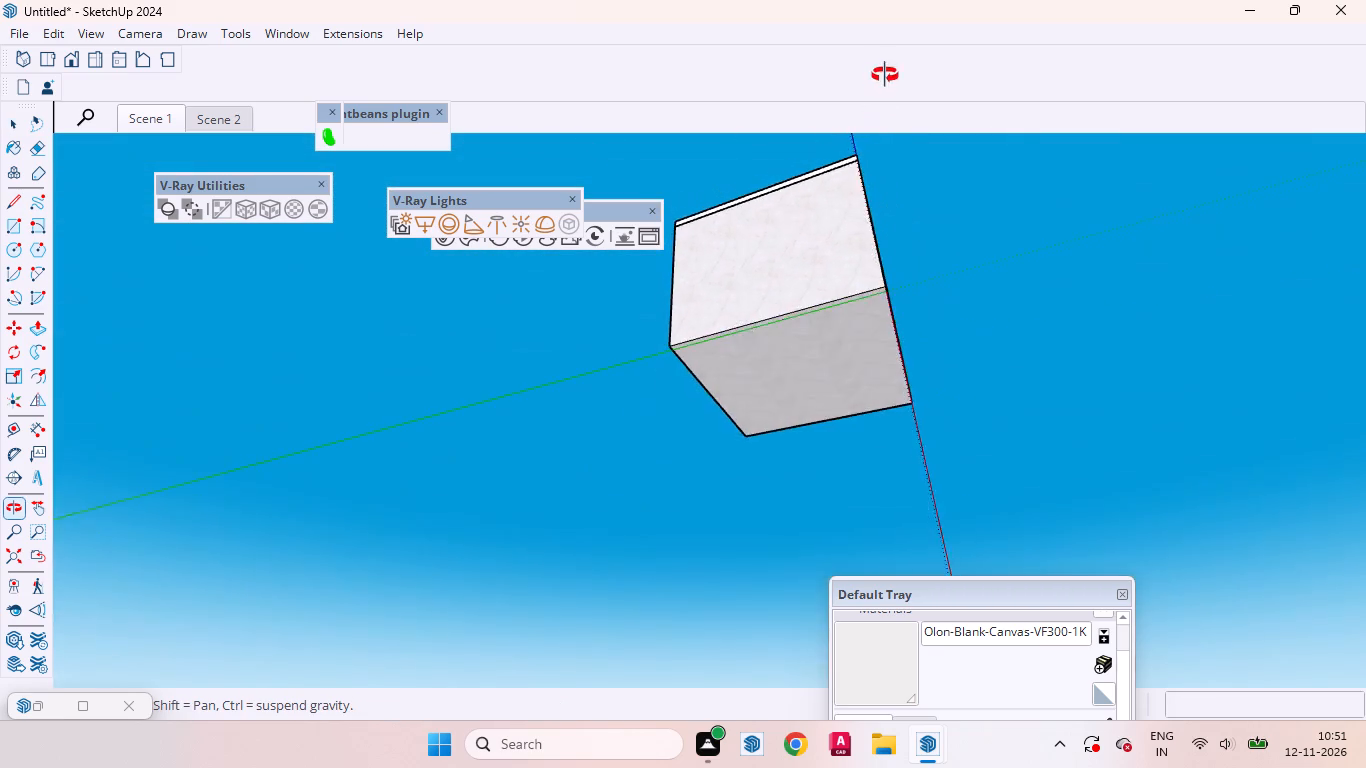
middle_drag(885, 75, 896, 267)
click(986, 337)
middle_drag(989, 294, 758, 478)
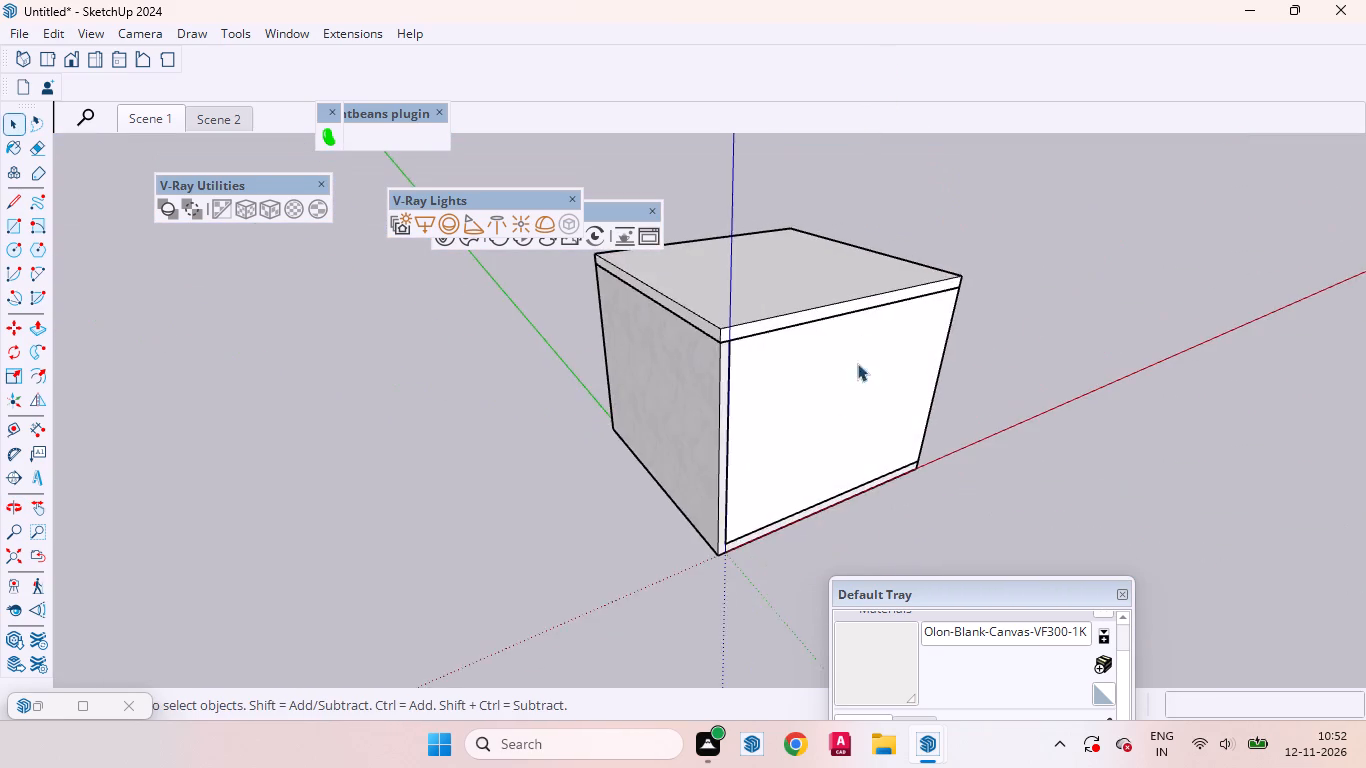
scroll(870, 261, down, 5)
click(842, 367)
scroll(838, 391, up, 4)
right_click(832, 387)
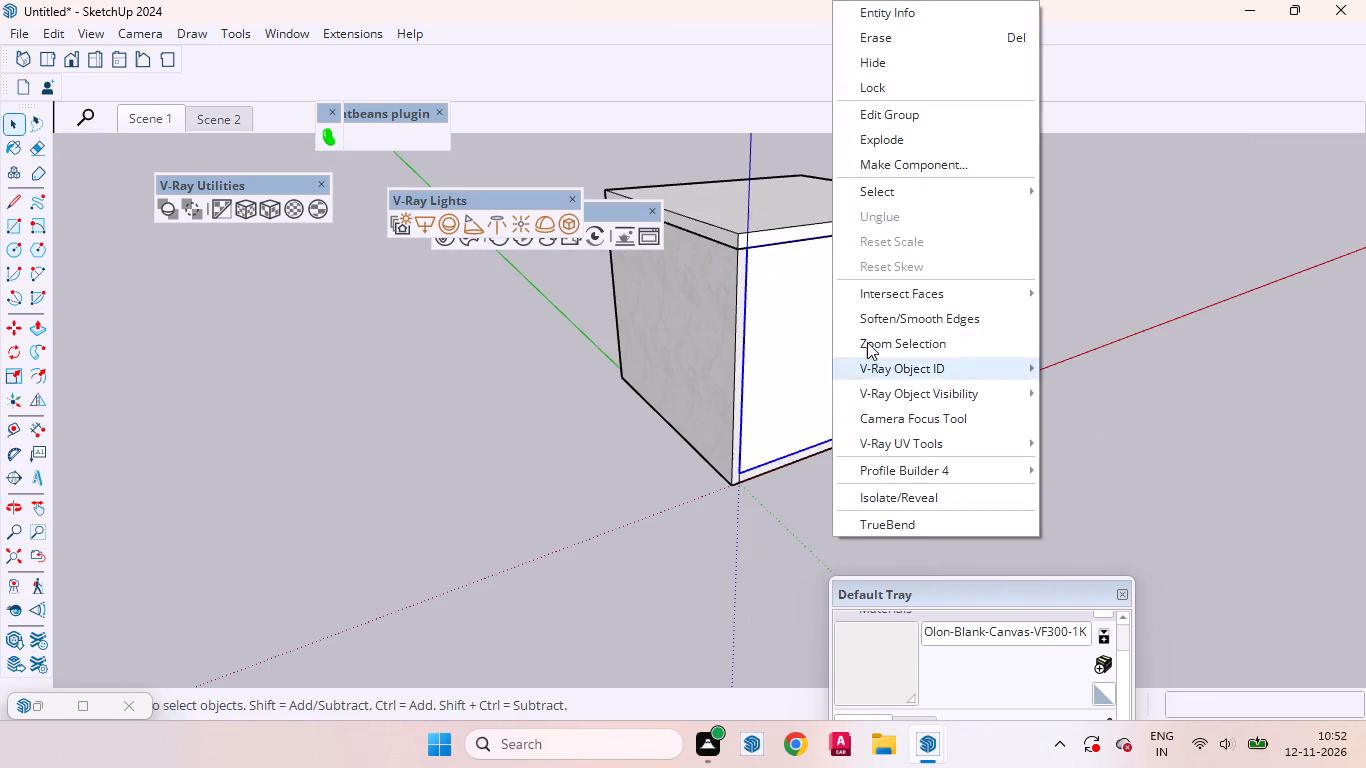
click(882, 63)
Open the ceiling slab group for editing and select its underside face.
scroll(865, 280, up, 3)
middle_drag(766, 309, 643, 194)
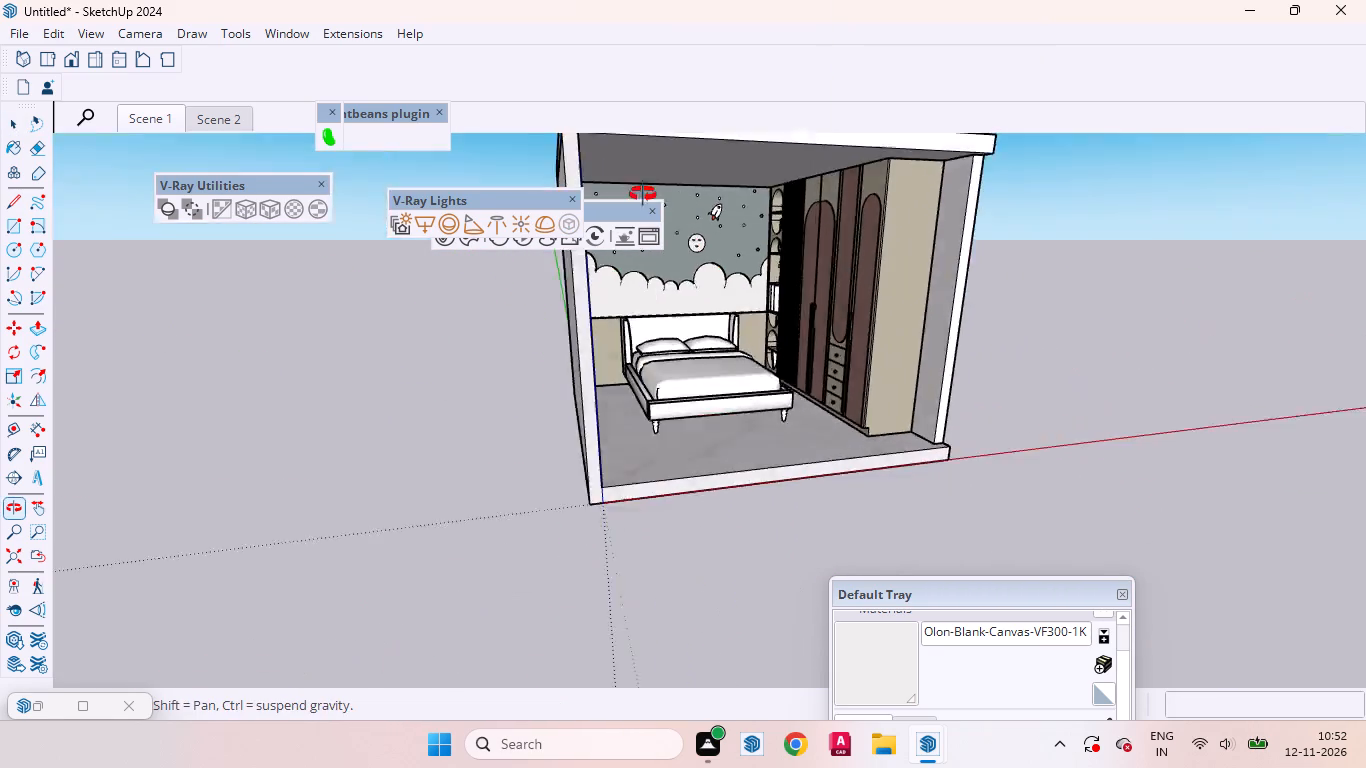
middle_drag(643, 194, 617, 167)
scroll(882, 395, down, 8)
scroll(829, 286, up, 9)
middle_drag(799, 295, 747, 213)
scroll(861, 381, down, 8)
middle_drag(833, 374, 801, 277)
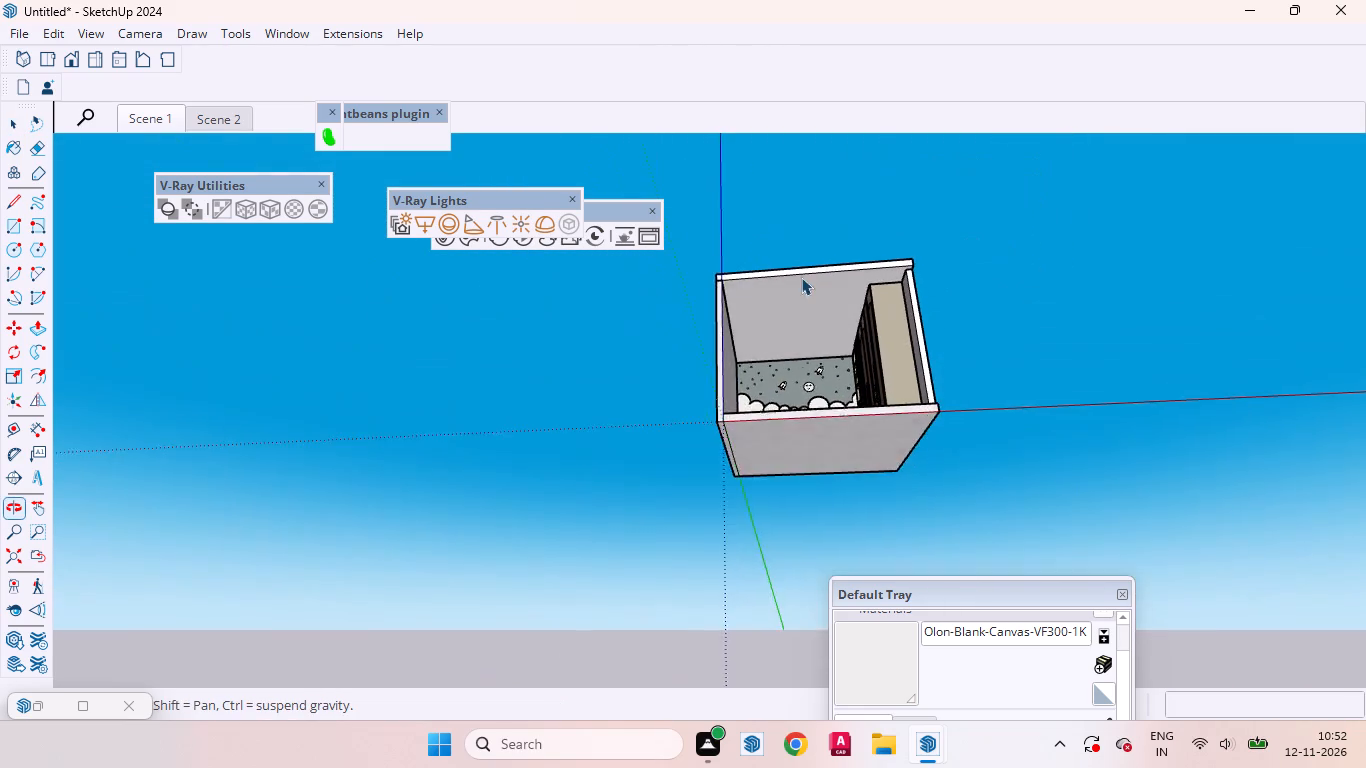
scroll(794, 278, up, 4)
click(794, 309)
scroll(794, 319, up, 3)
double_click(794, 335)
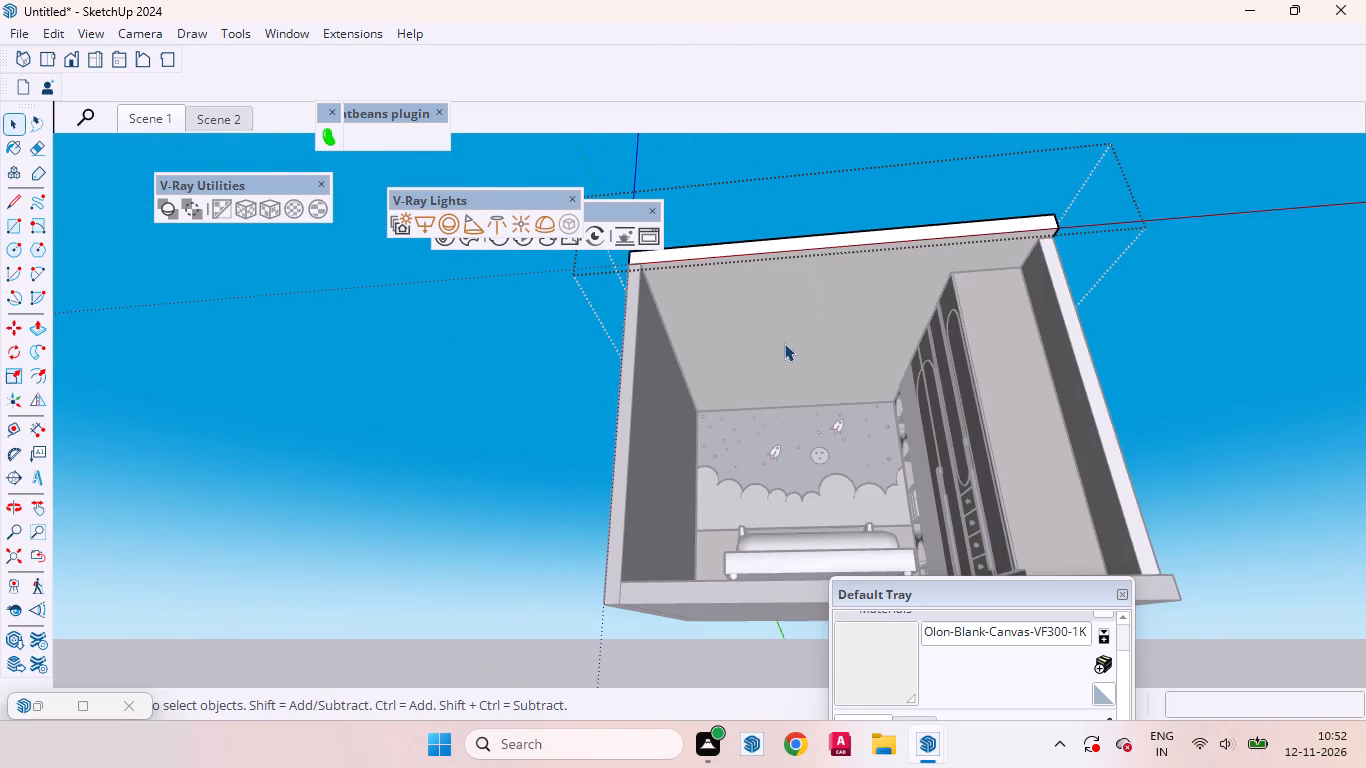
click(784, 343)
Place a guide on the ceiling underside 40 inches from the edge along the wardrobe-side wall.
scroll(883, 319, up, 7)
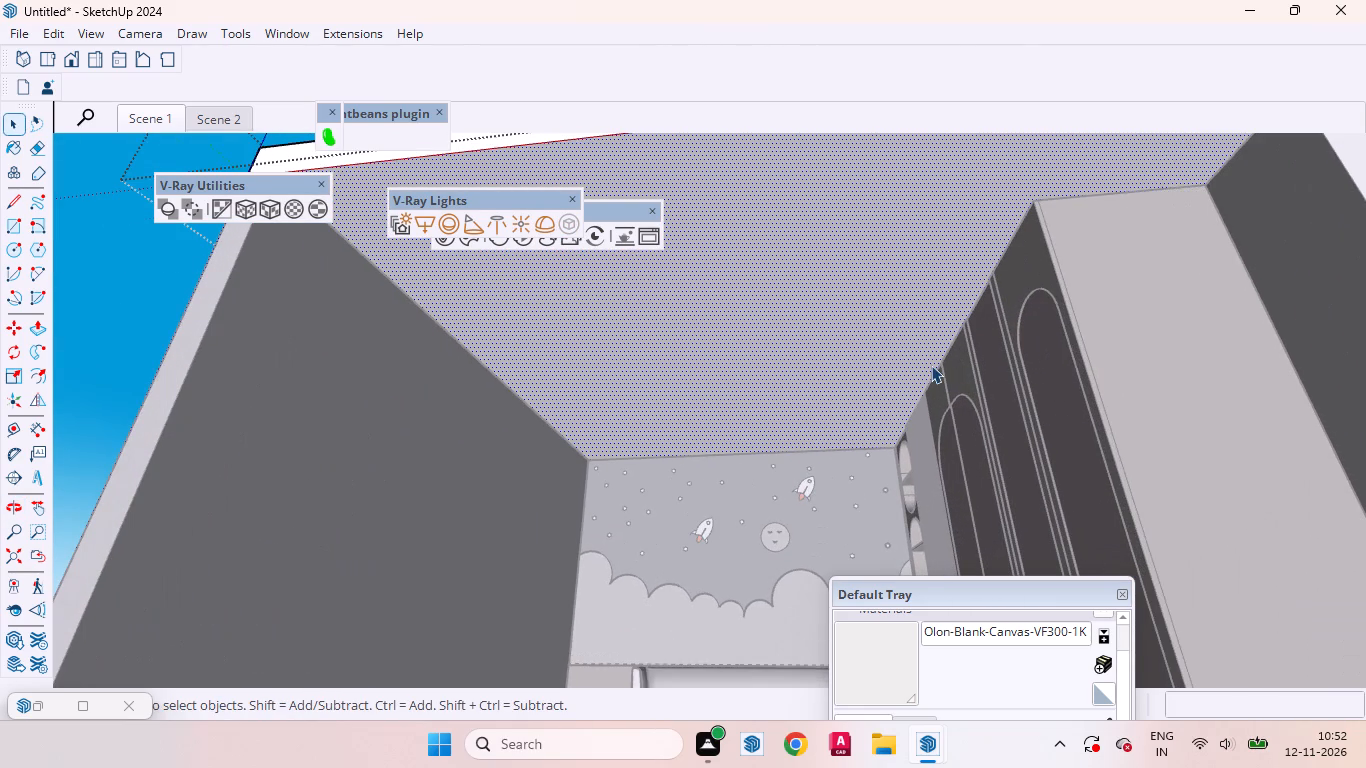
scroll(914, 371, down, 4)
key(t)
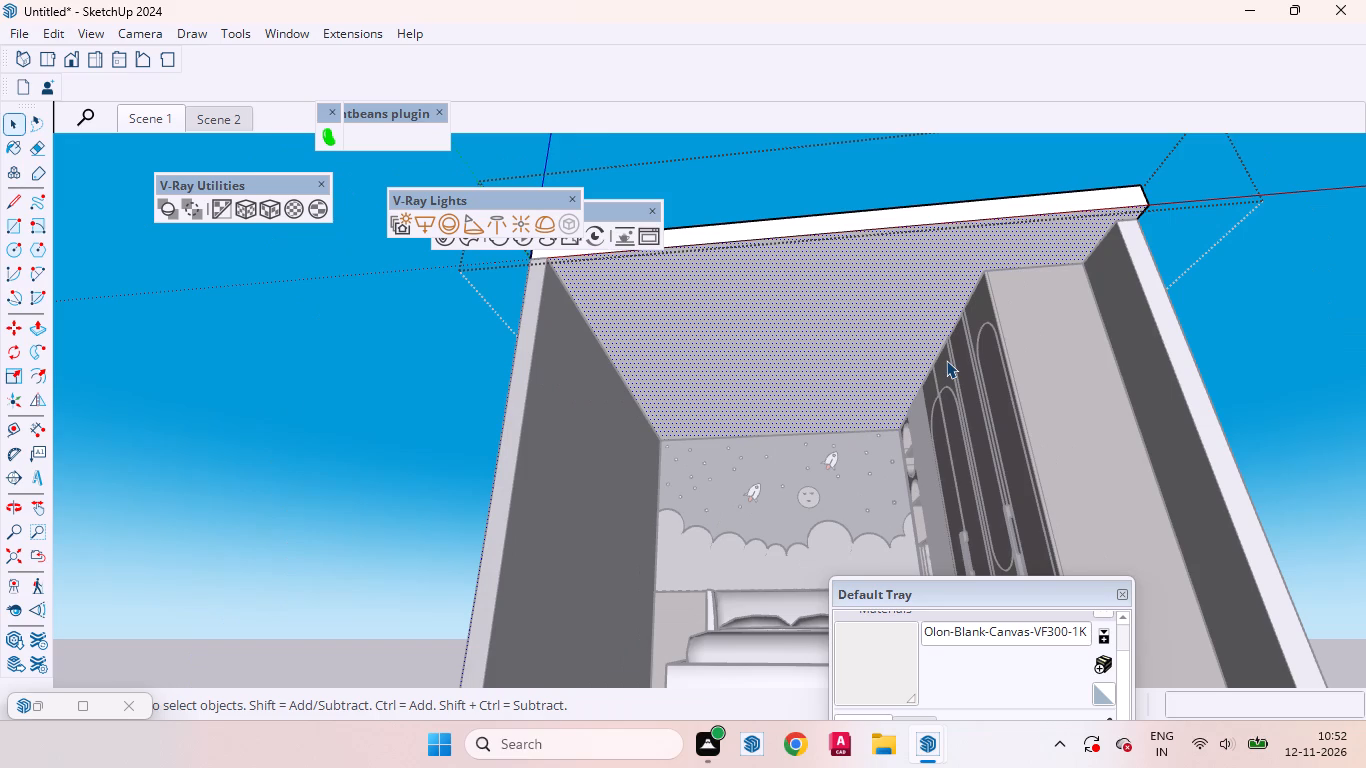
scroll(1103, 224, up, 7)
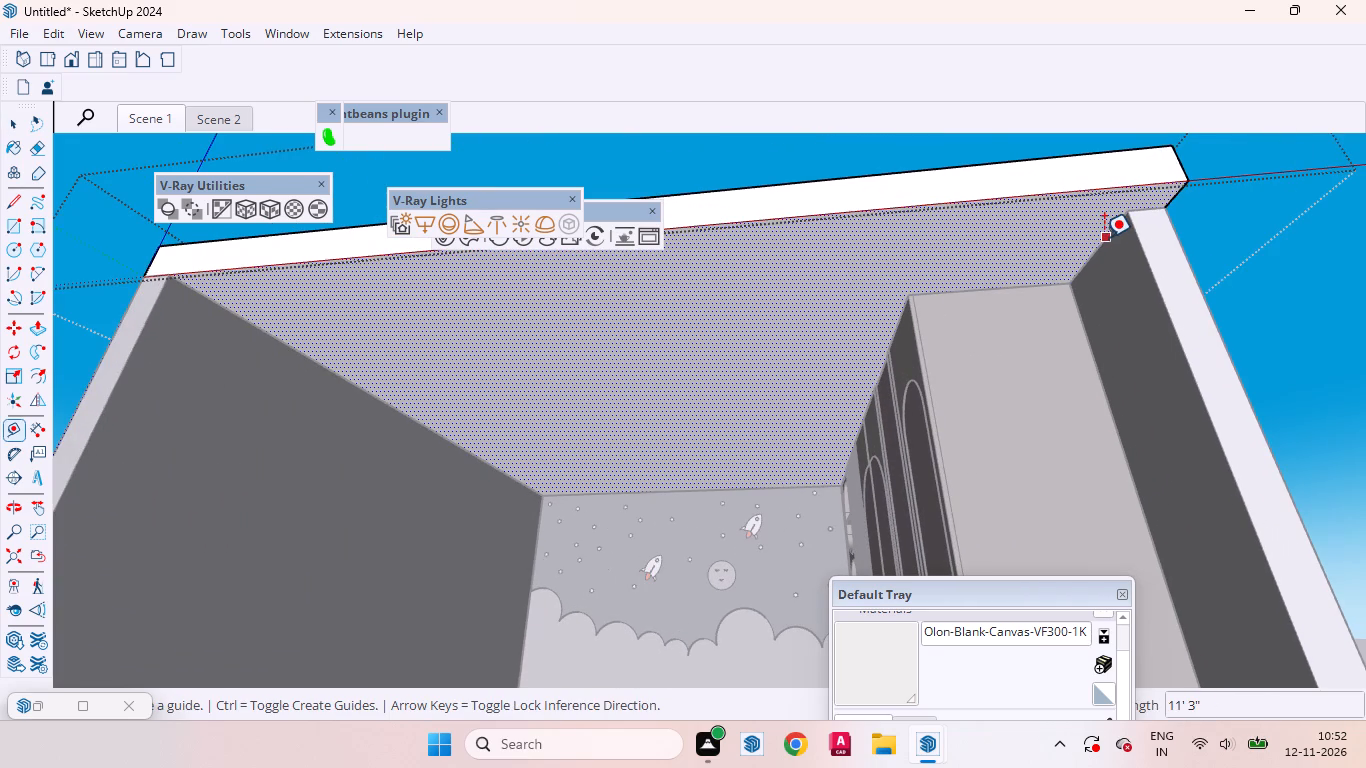
click(1104, 237)
scroll(912, 246, up, 3)
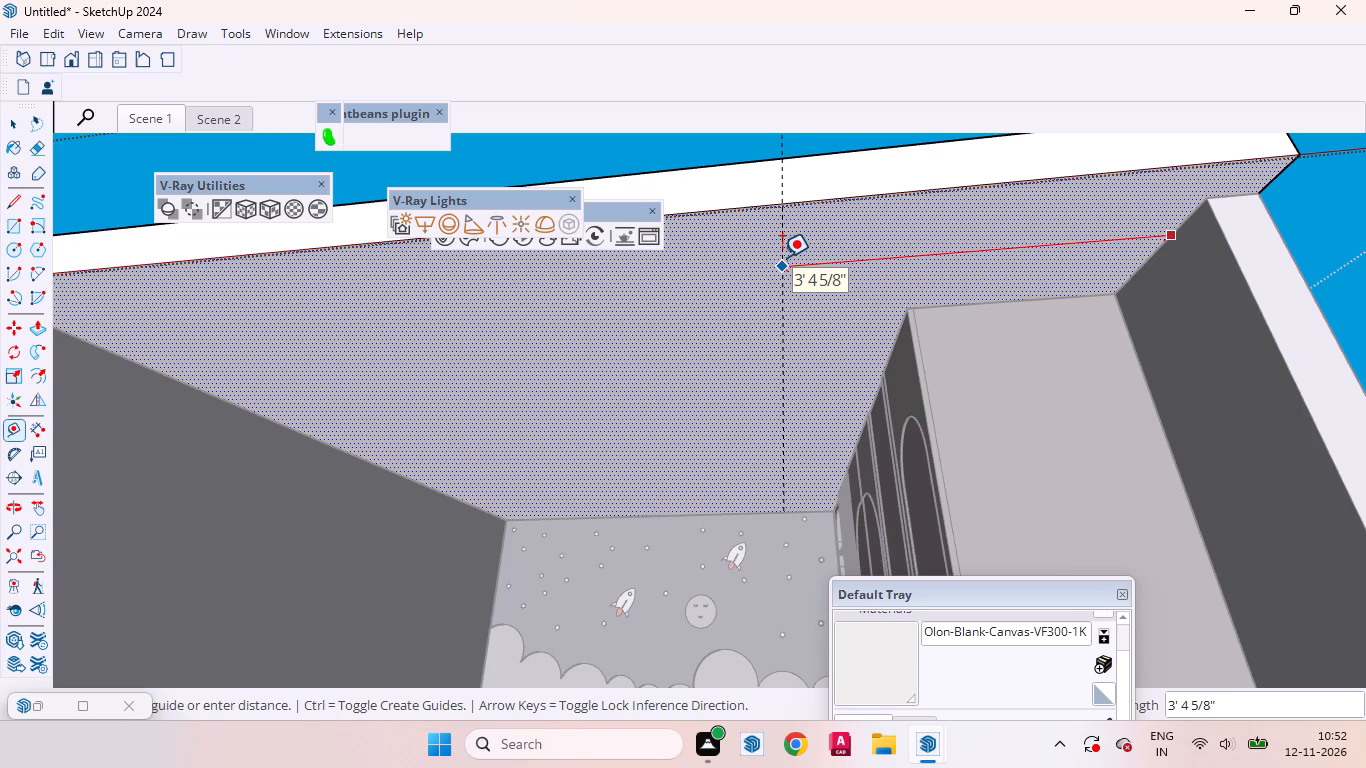
text(49)
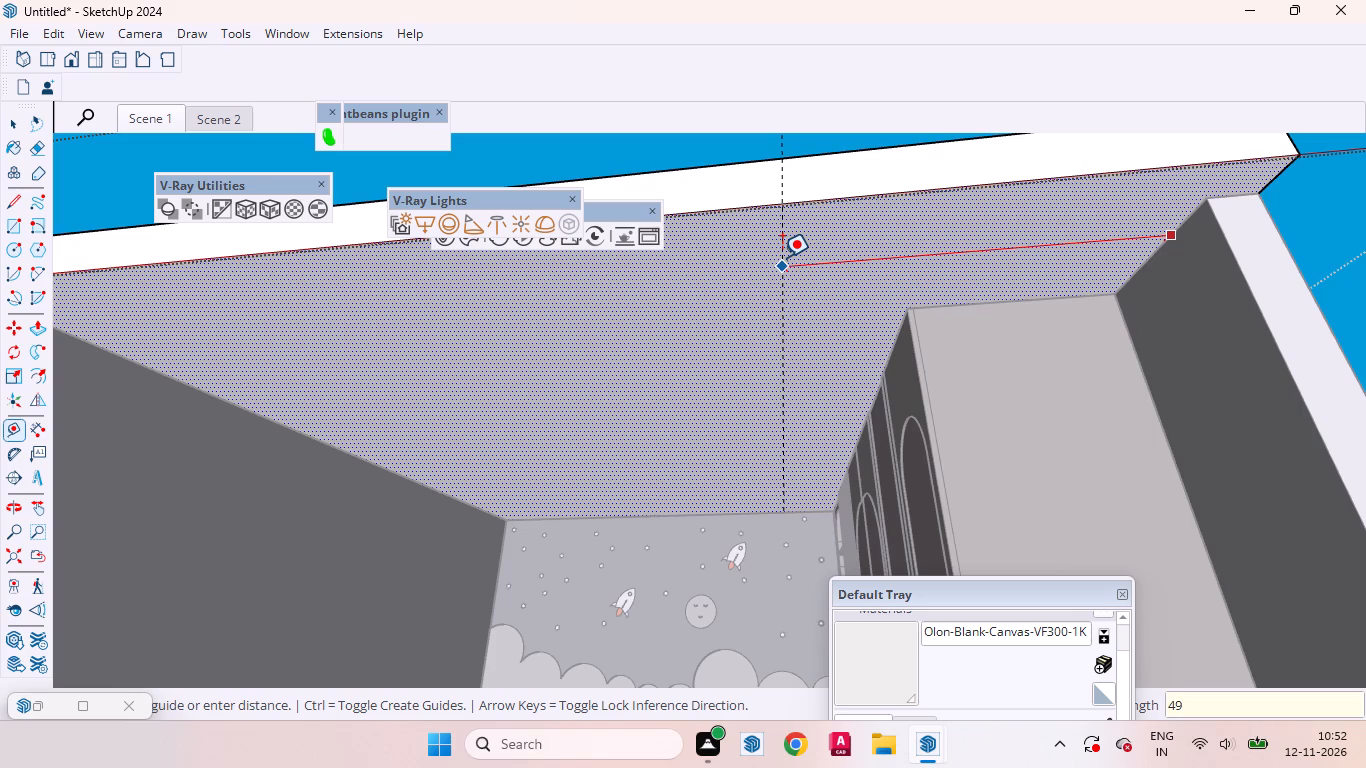
key(BackSpace)
key(0)
key(Return)
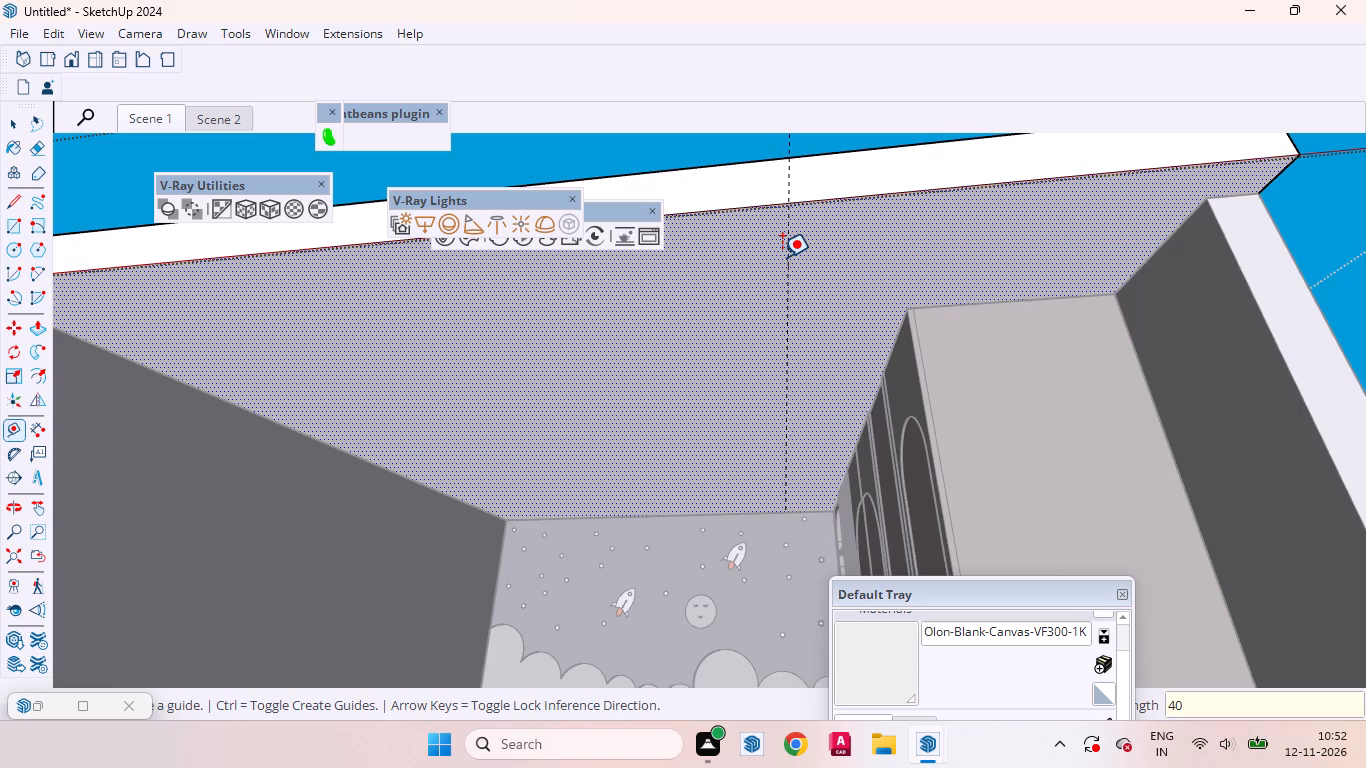
key(space)
Place a guide on the ceiling underside 15 inches from the edge along the wall opposite the wardrobe.
scroll(1063, 322, down, 5)
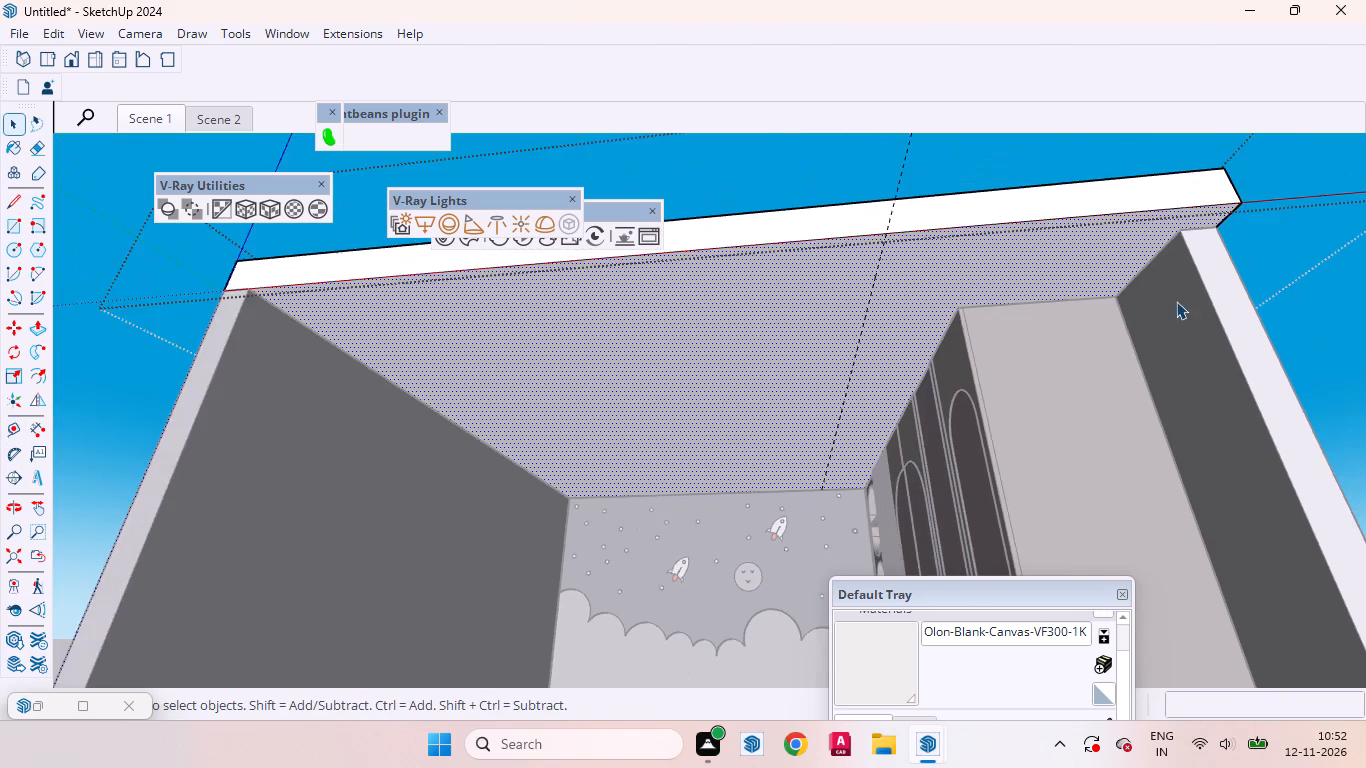
scroll(1176, 301, down, 7)
scroll(763, 381, up, 4)
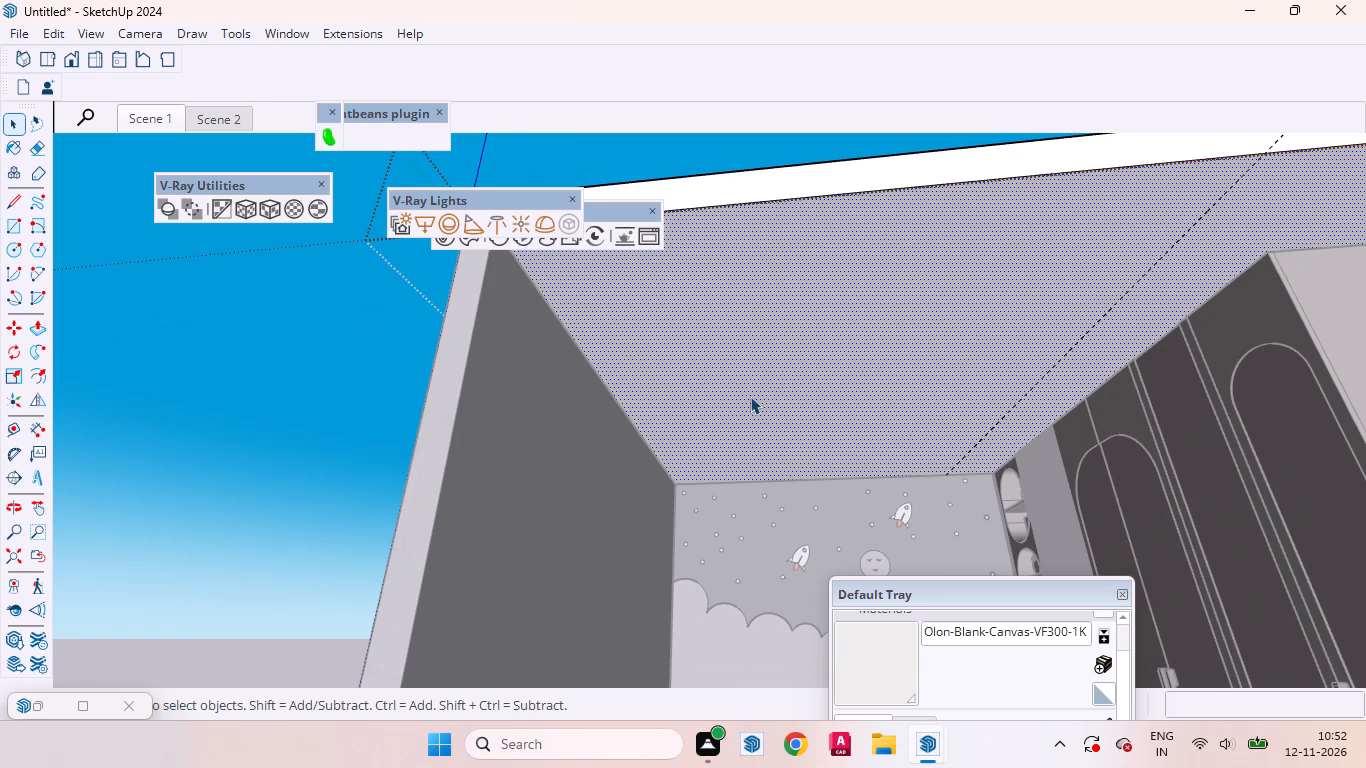
key(t)
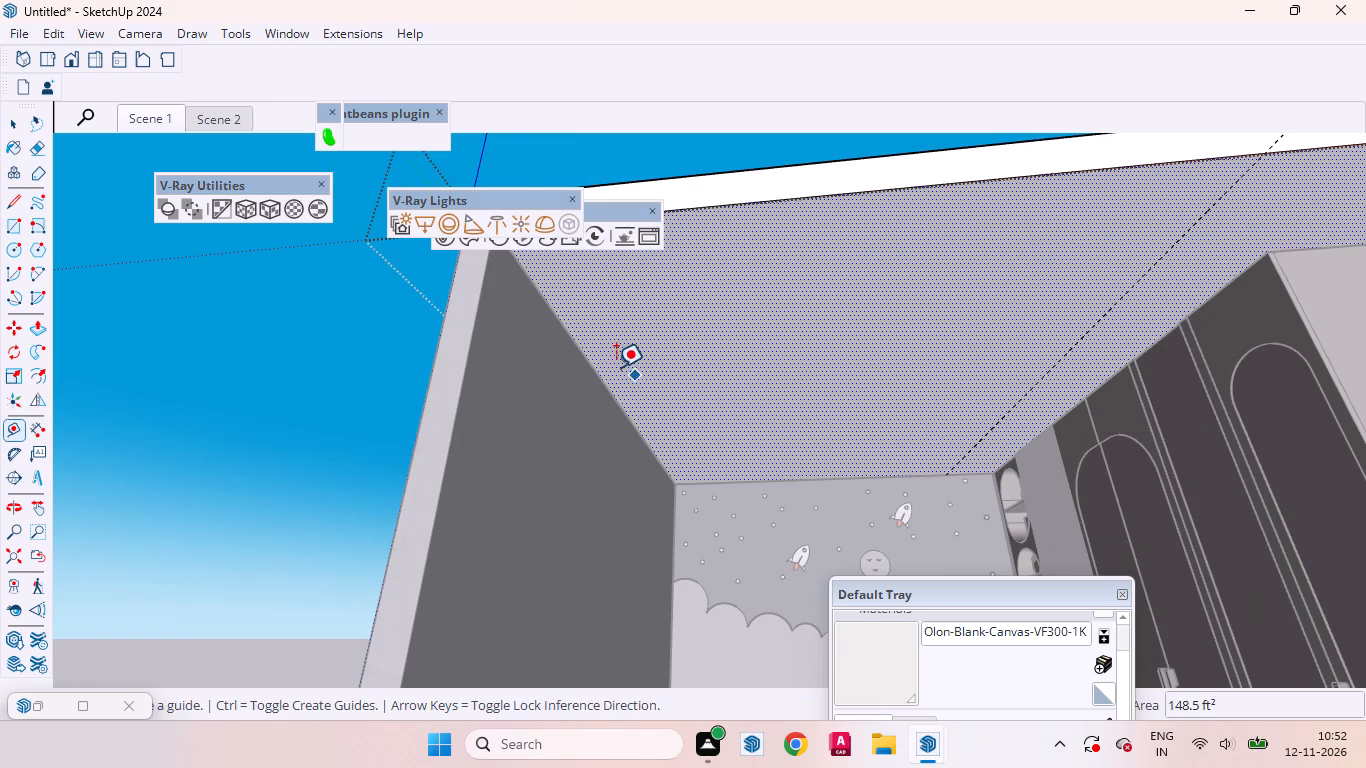
click(594, 362)
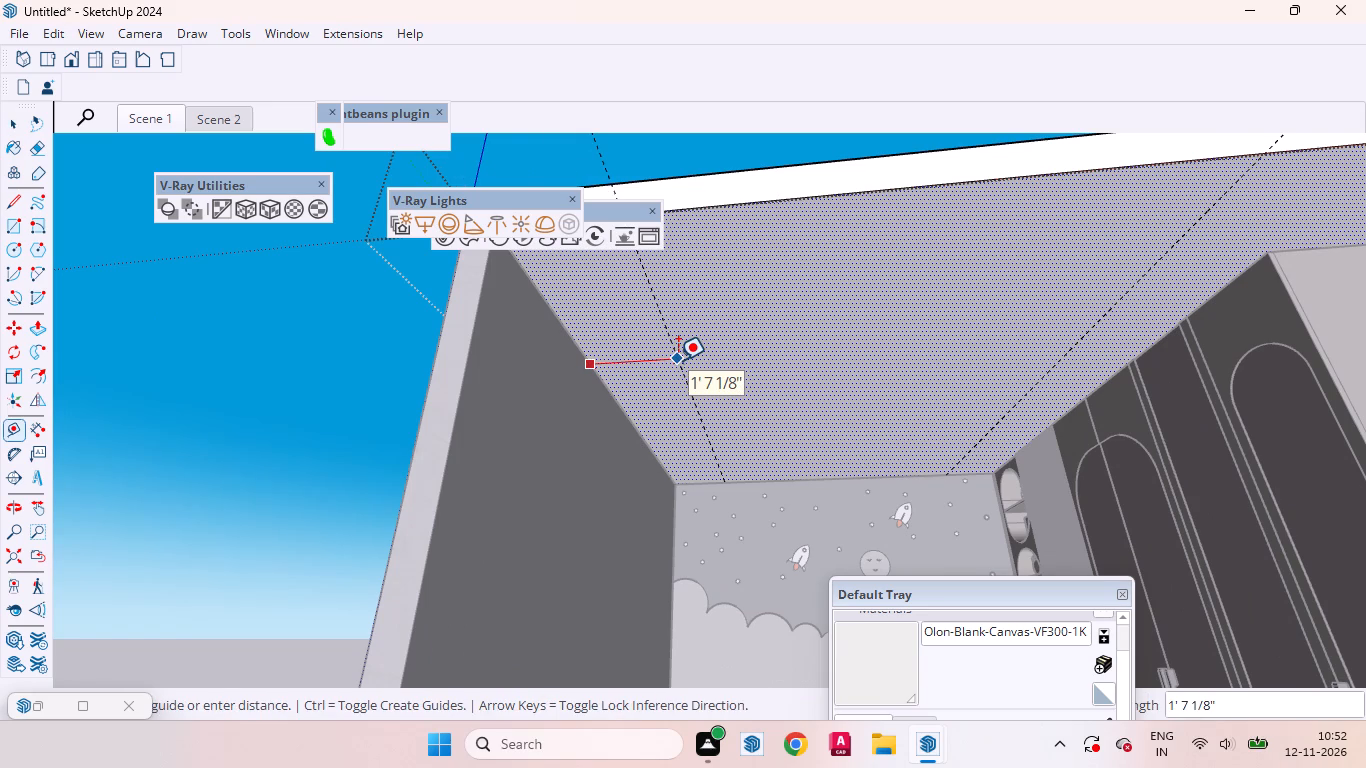
key(1)
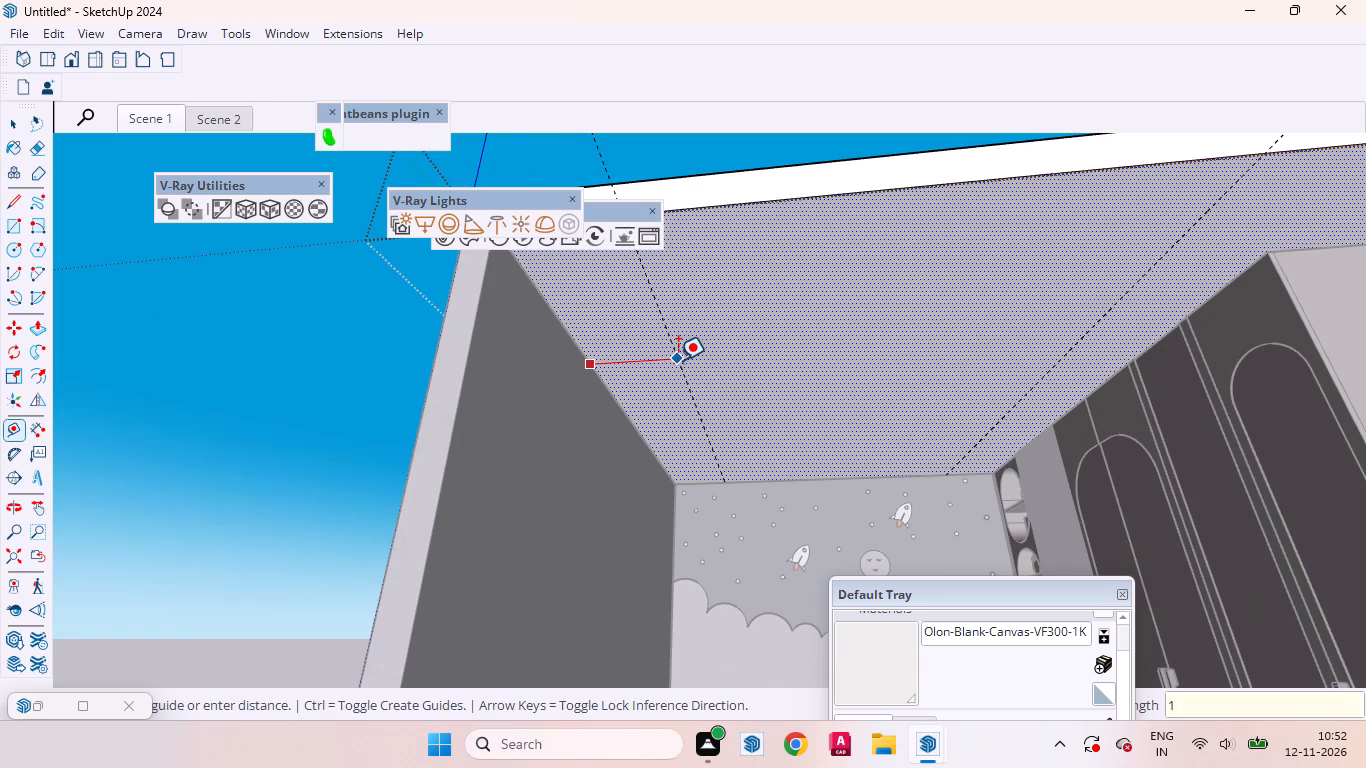
key(5)
key(Return)
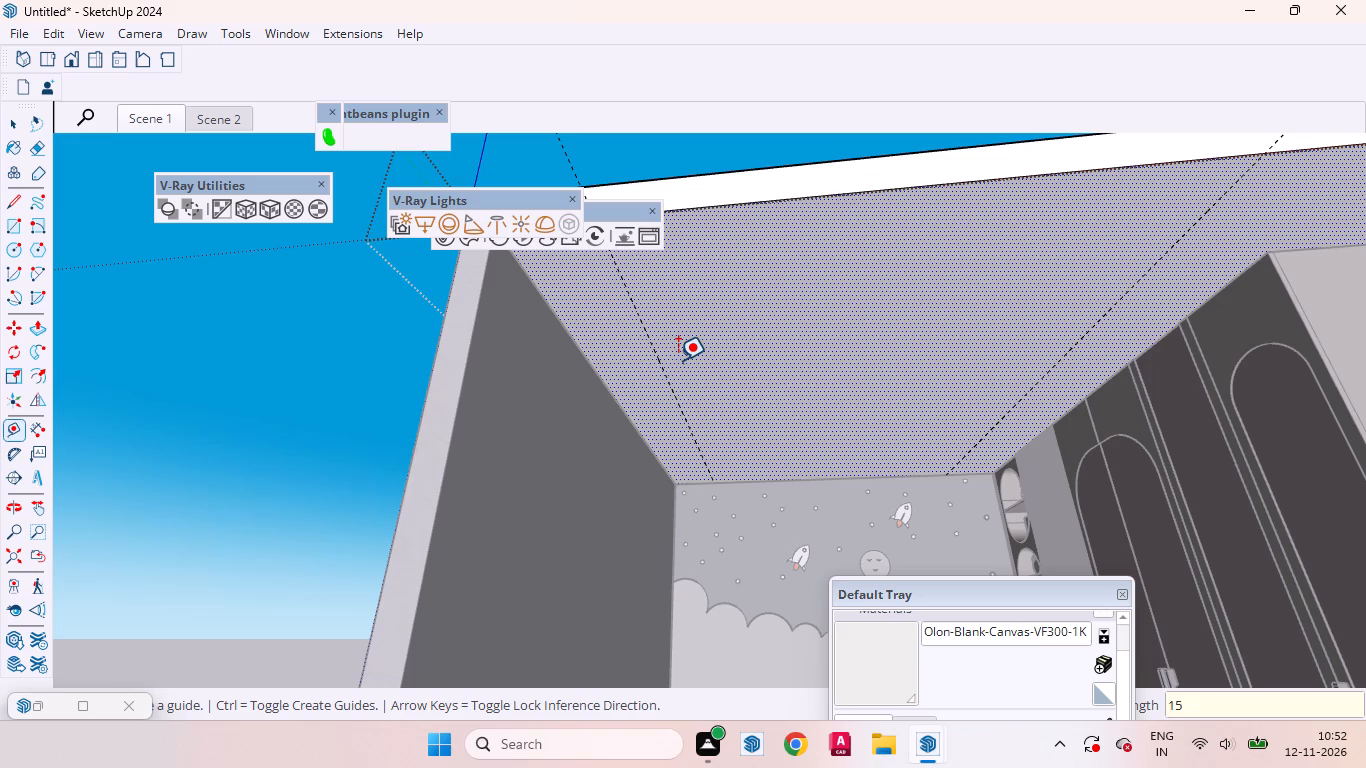
Place a guide on the ceiling underside 15 inches from the edge along the mural wall.
scroll(820, 428, up, 7)
click(775, 483)
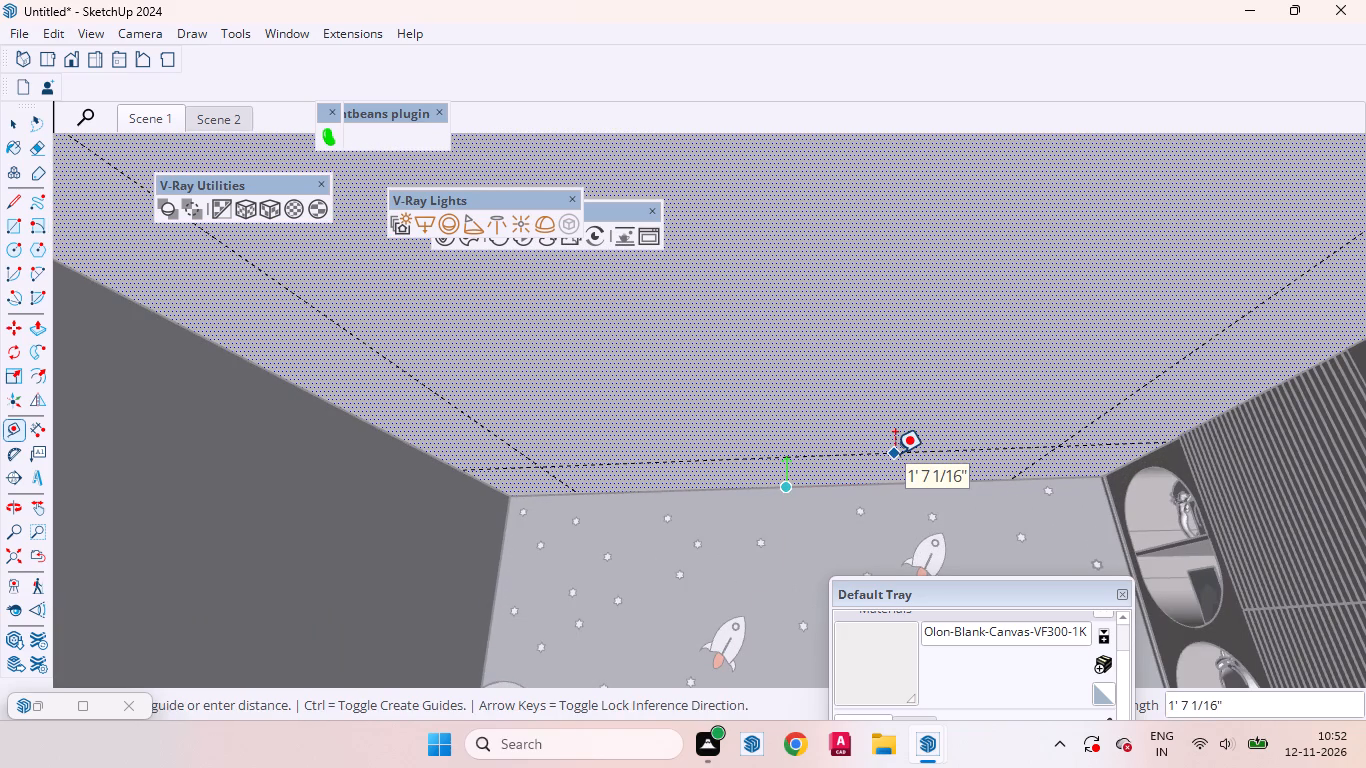
text(15)
key(Return)
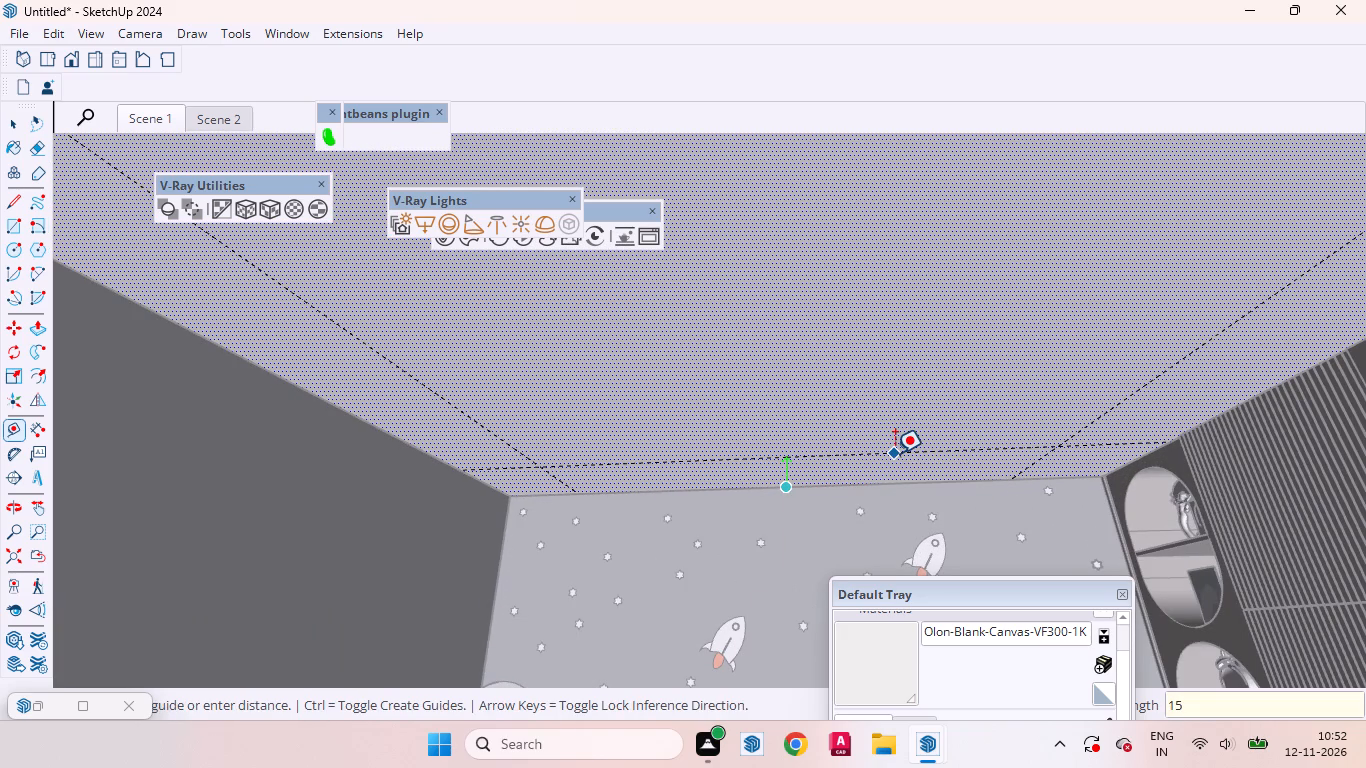
key(space)
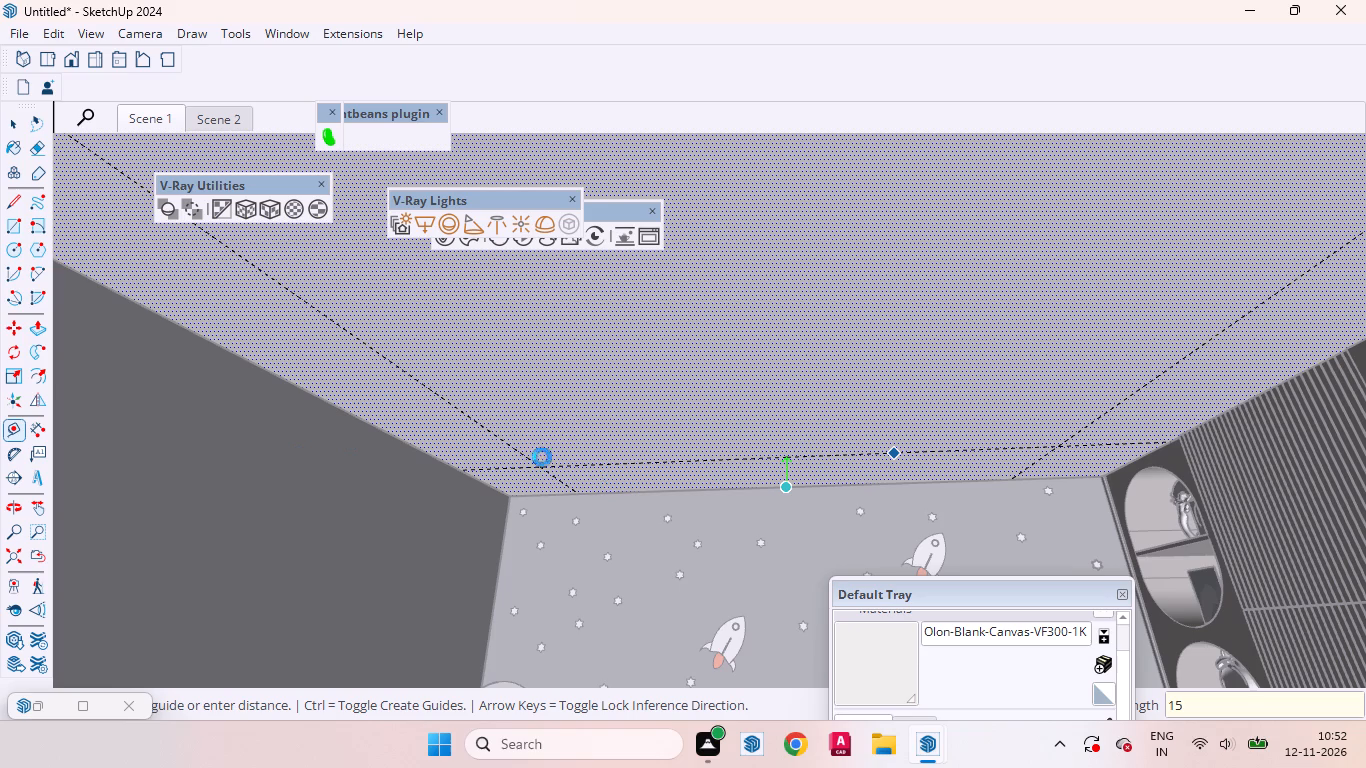
click(4, 122)
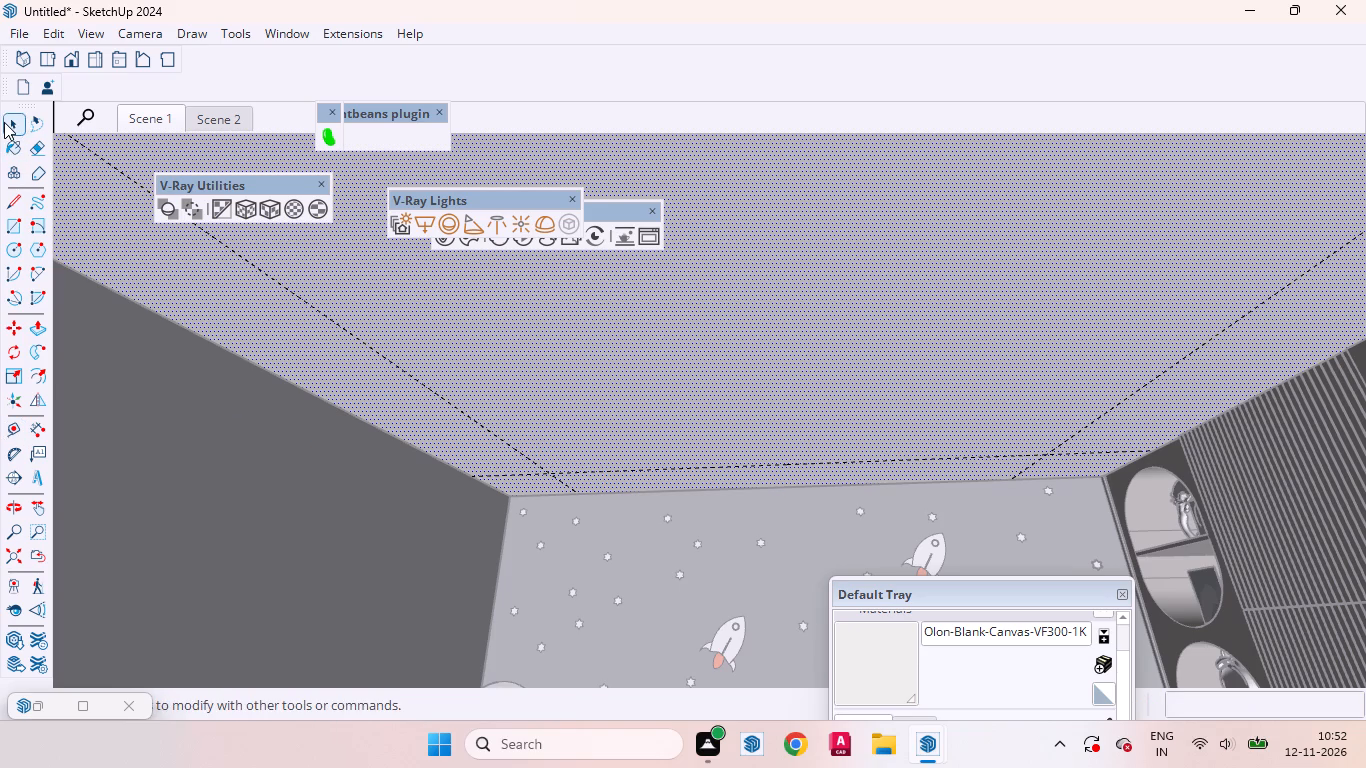
Place a guide parallel to the ceiling's open front edge, about 1' 8" in, through the wardrobe's top front corner.
scroll(578, 373, down, 13)
scroll(790, 420, down, 4)
middle_drag(763, 454, 771, 387)
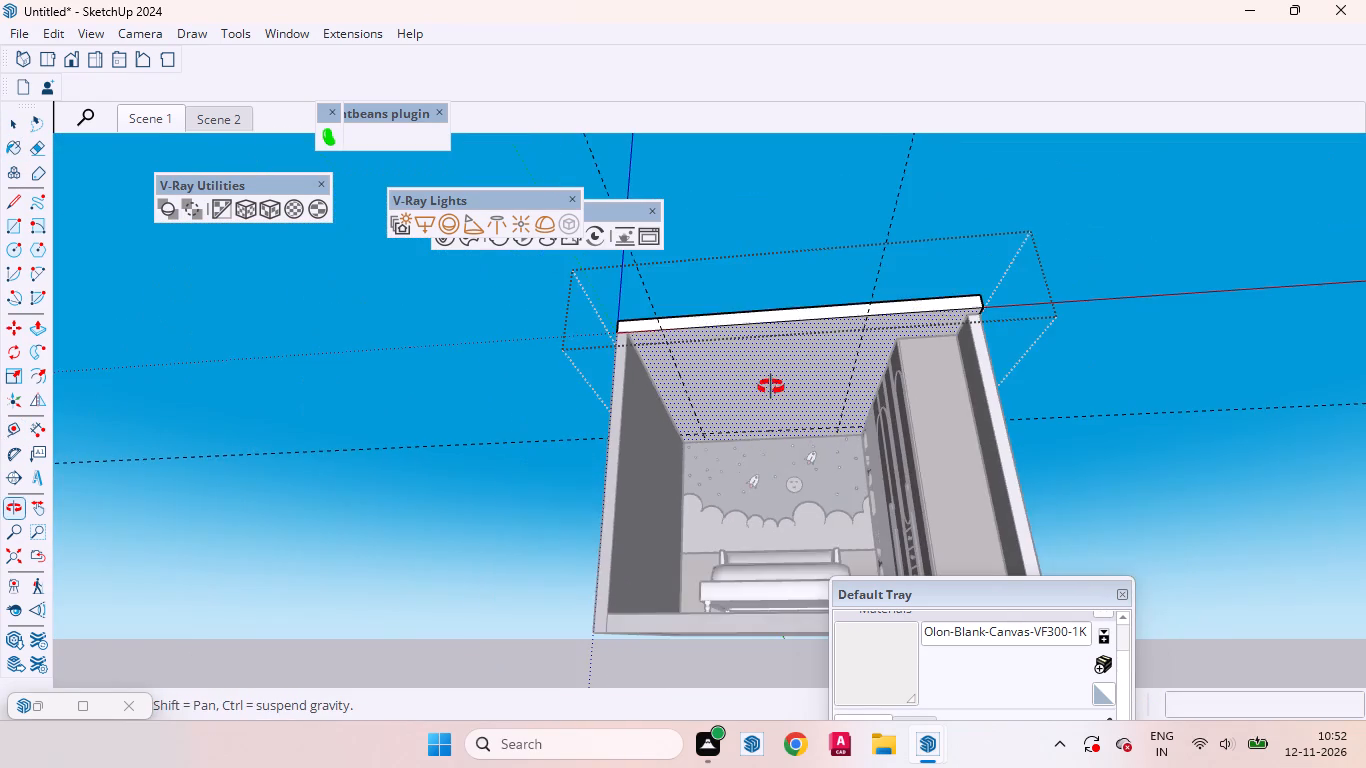
middle_drag(771, 387, 942, 460)
scroll(930, 406, up, 5)
middle_drag(890, 426, 1027, 439)
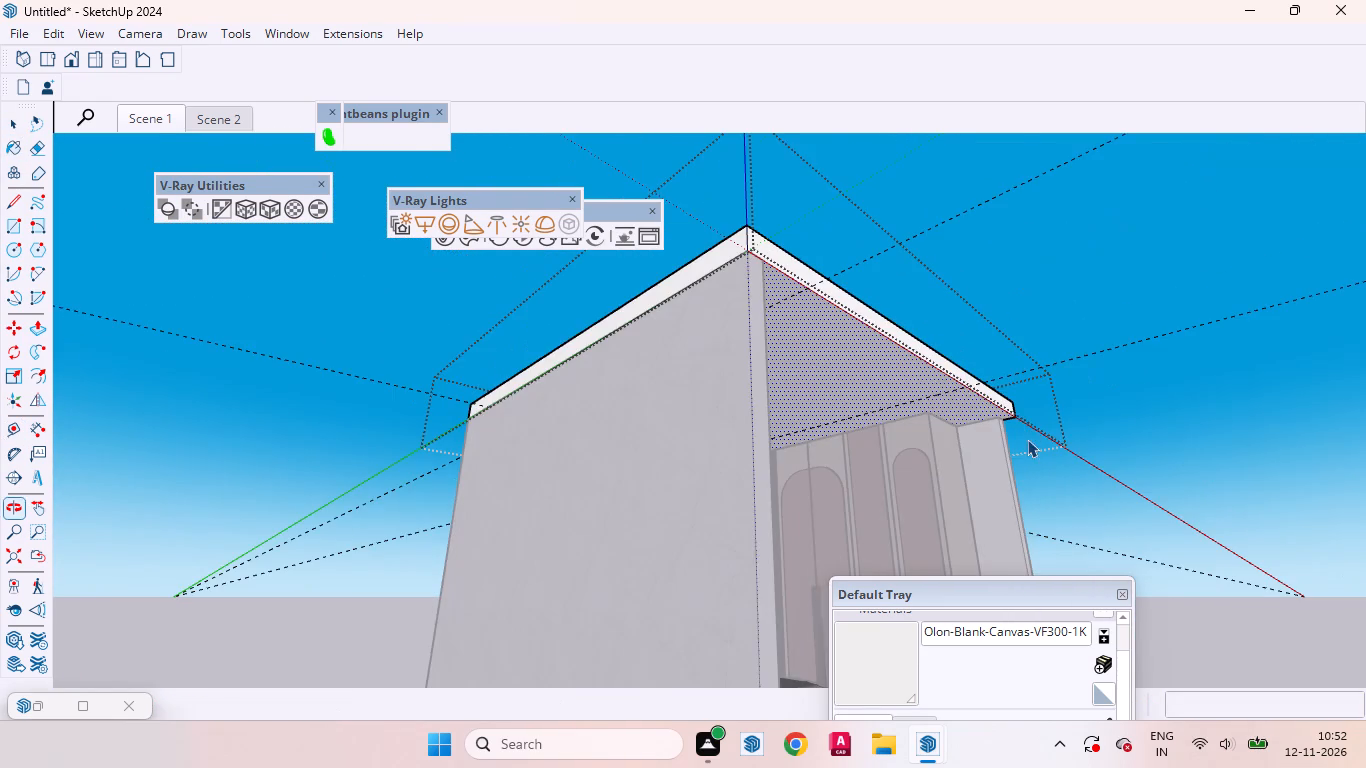
scroll(1053, 436, up, 4)
key(t)
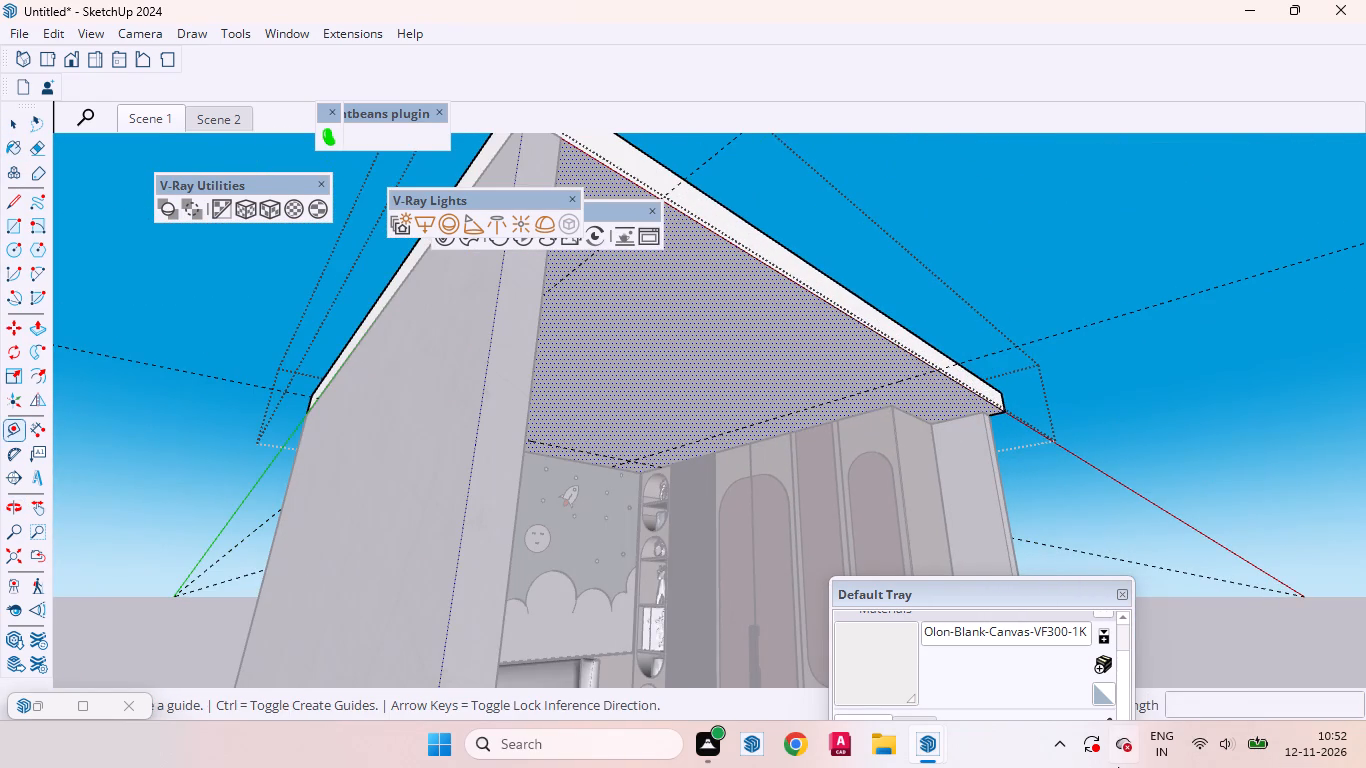
scroll(838, 324, up, 7)
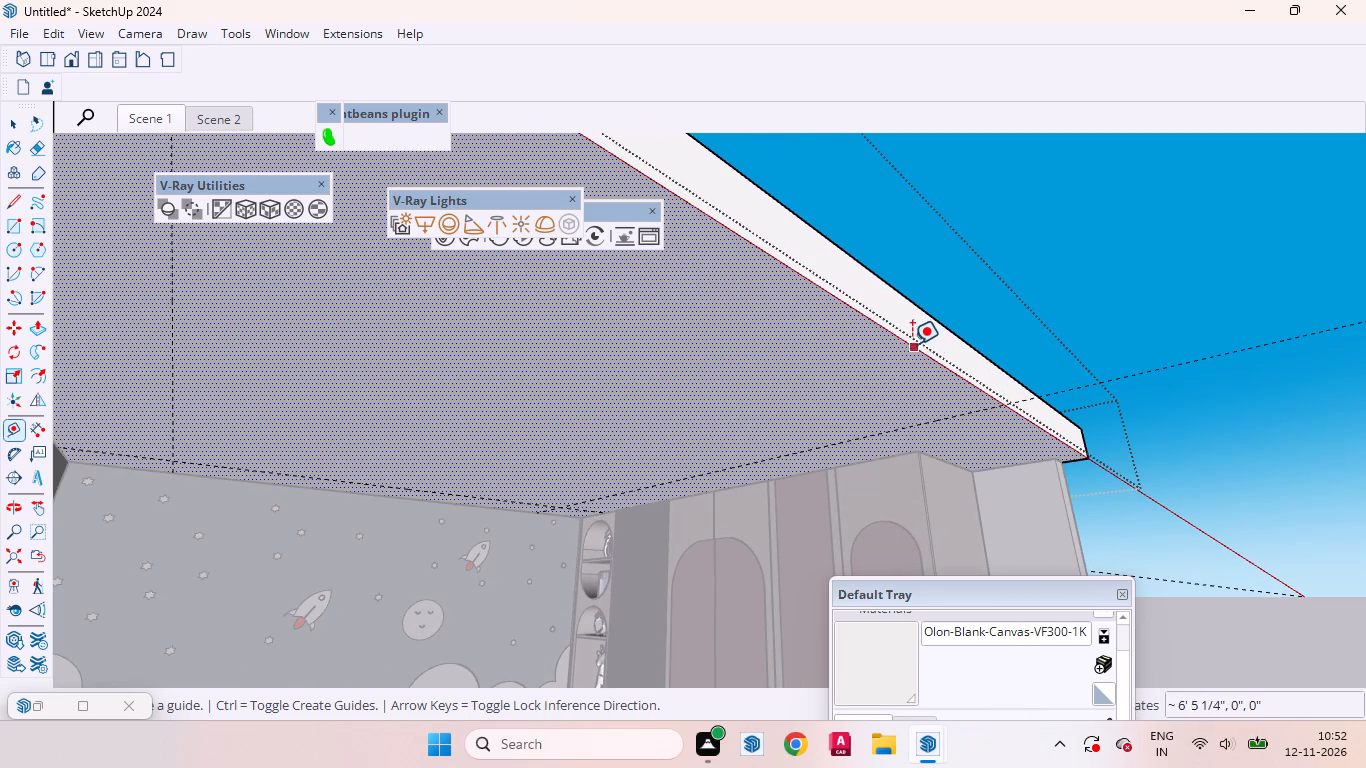
click(911, 344)
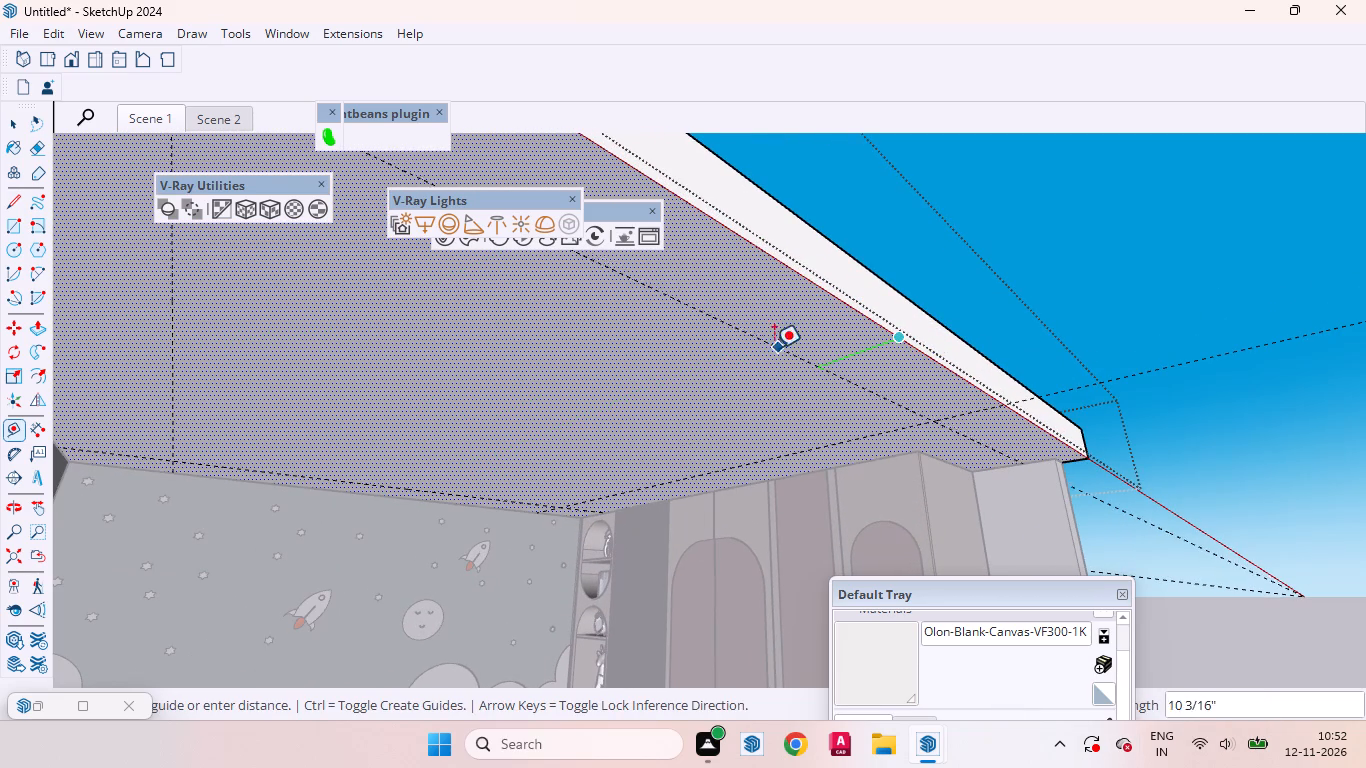
click(929, 452)
scroll(1036, 404, down, 8)
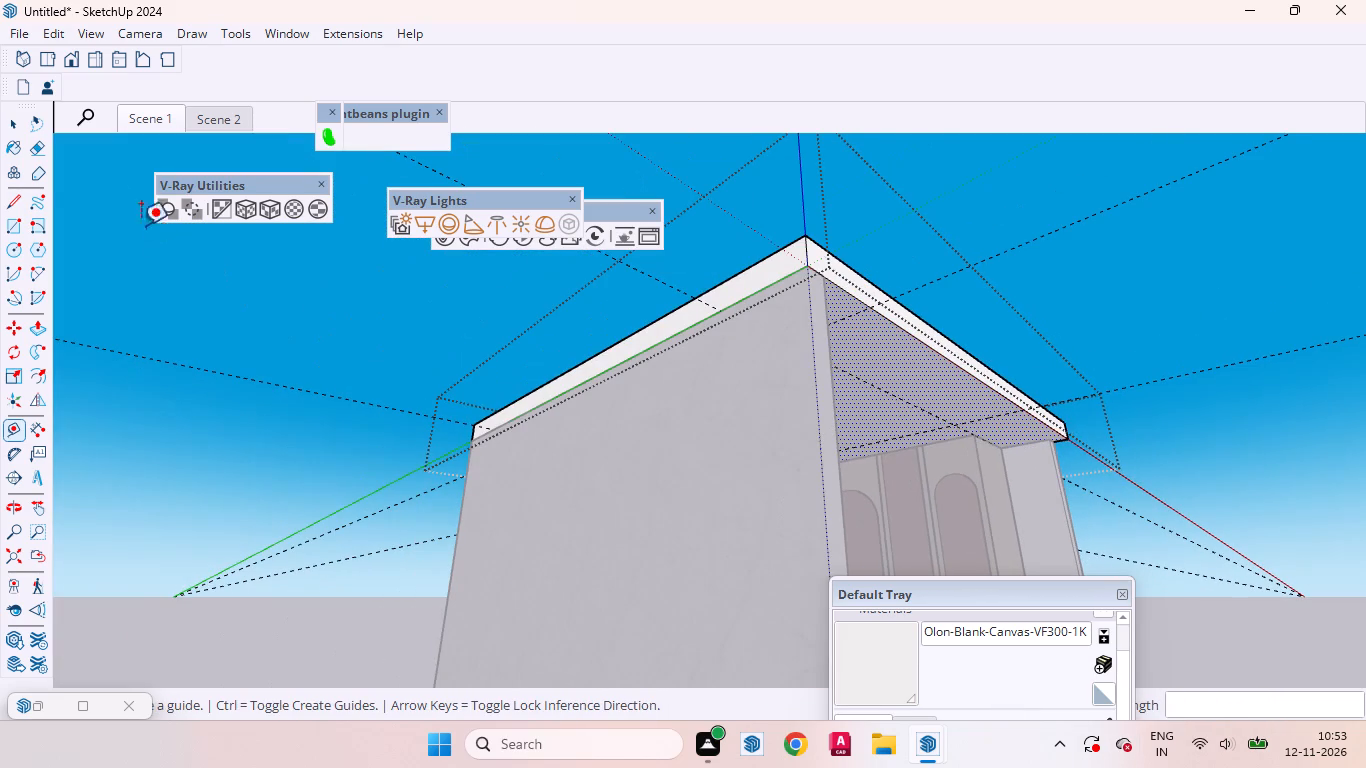
click(12, 121)
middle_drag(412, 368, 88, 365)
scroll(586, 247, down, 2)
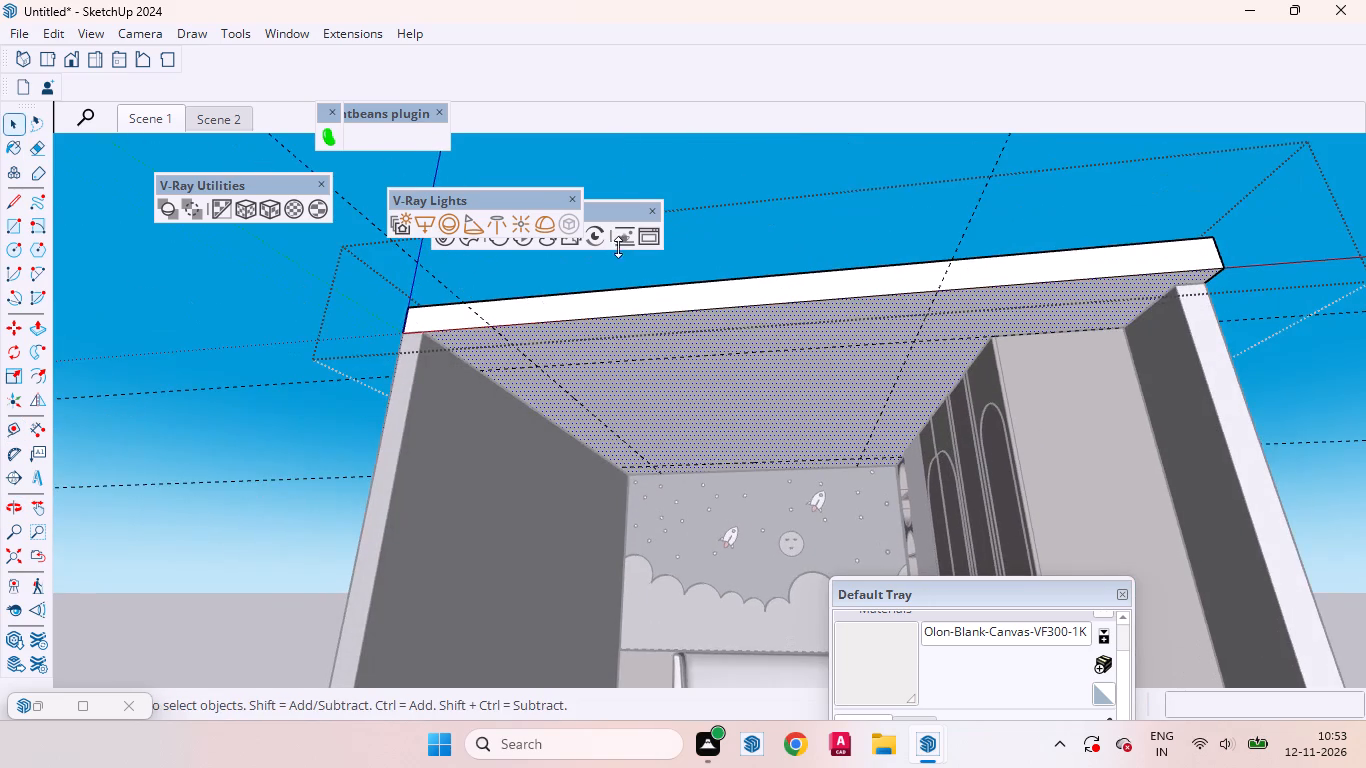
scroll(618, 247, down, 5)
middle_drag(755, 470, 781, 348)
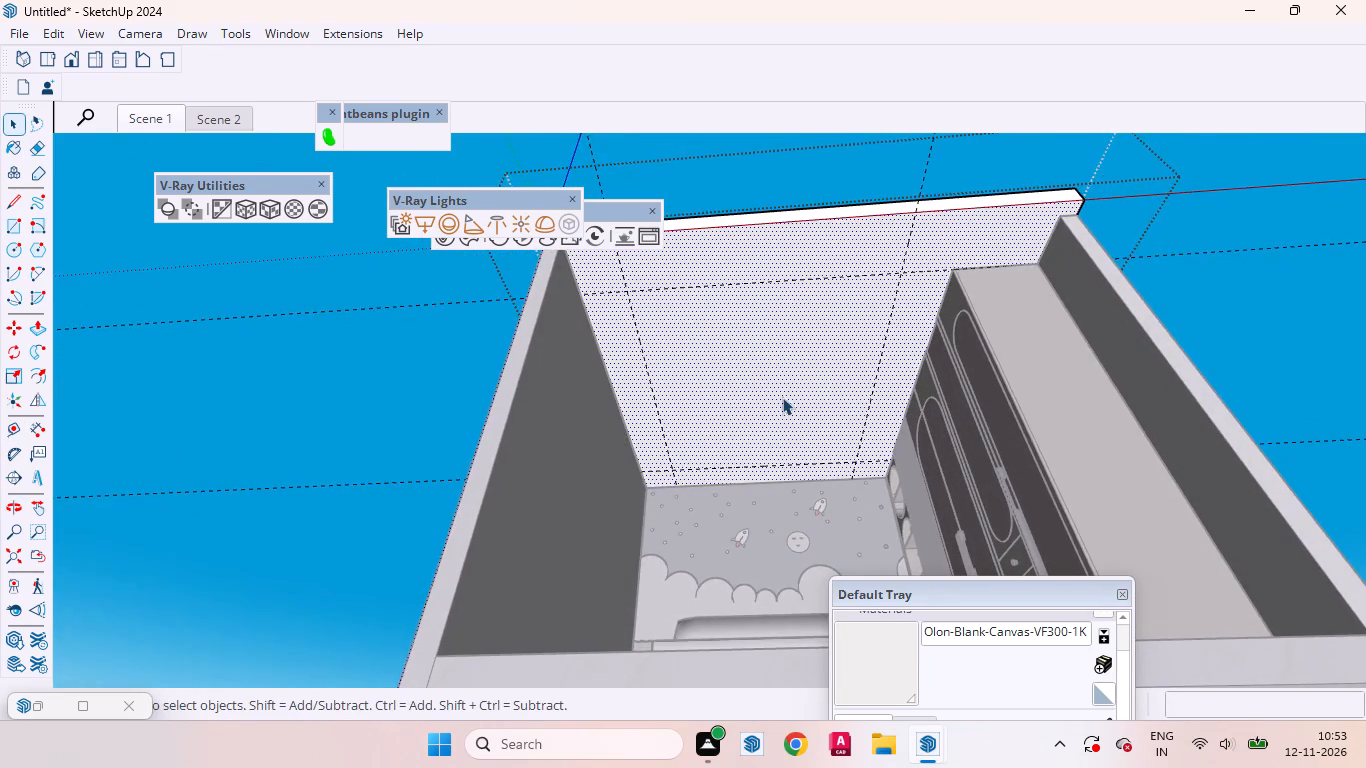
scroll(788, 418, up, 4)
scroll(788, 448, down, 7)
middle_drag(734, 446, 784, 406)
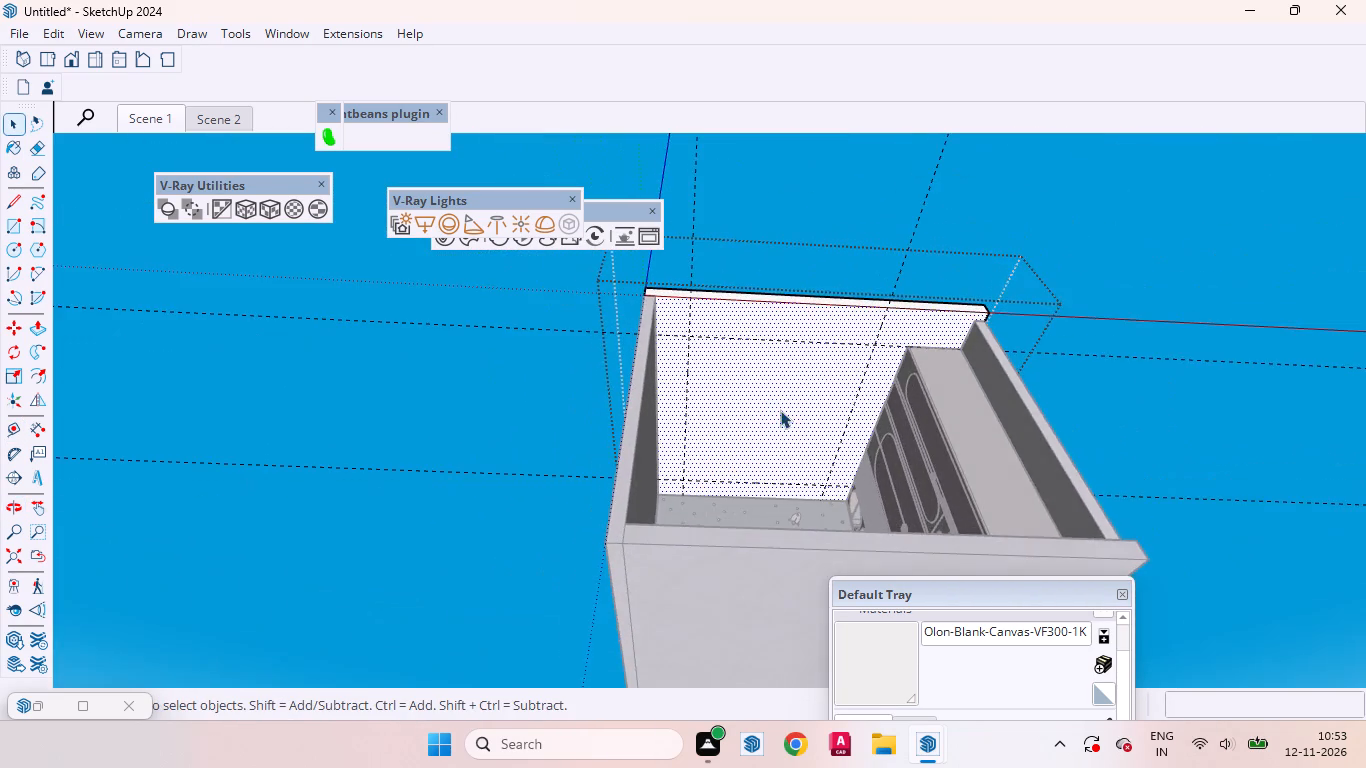
Draw a rectangle on the ceiling underside between the four guide intersections, about 8' 9" by 7' 1/2".
scroll(779, 412, up, 6)
key(r)
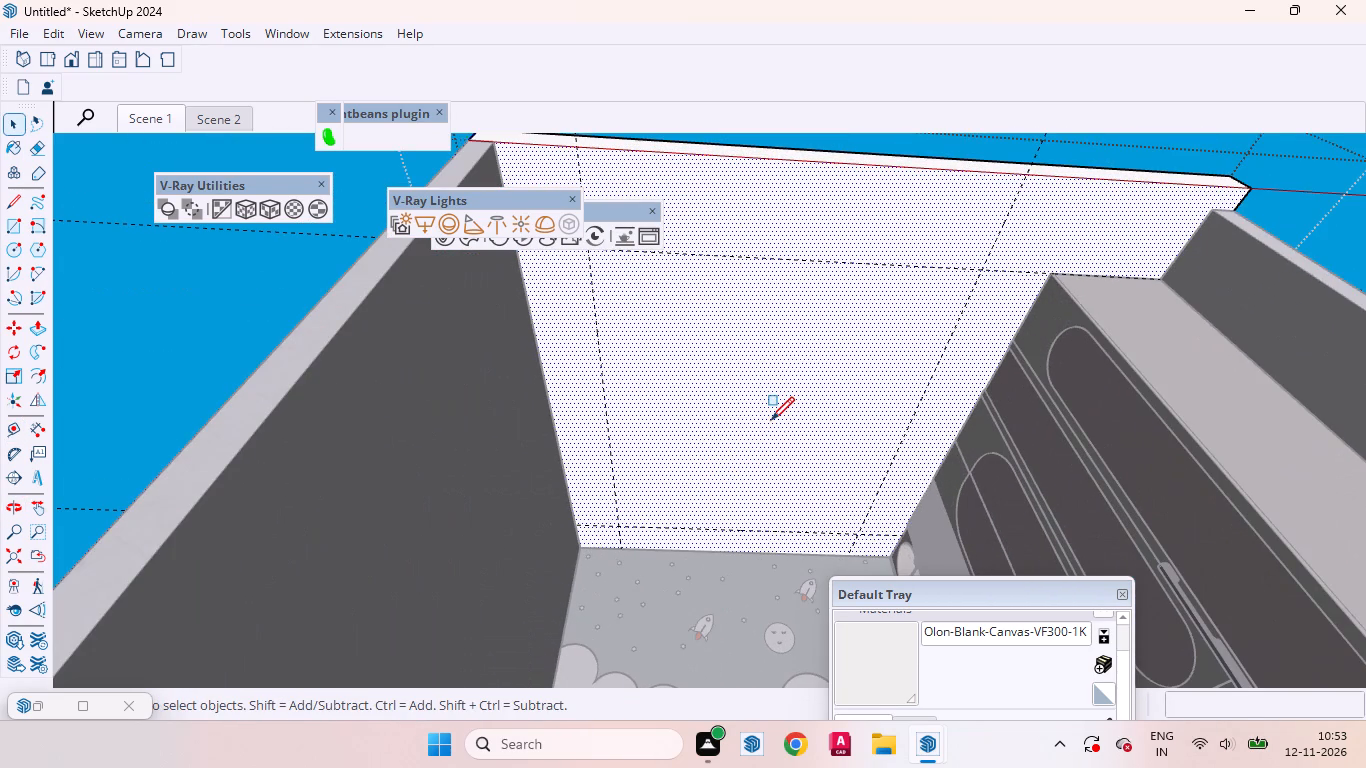
click(615, 524)
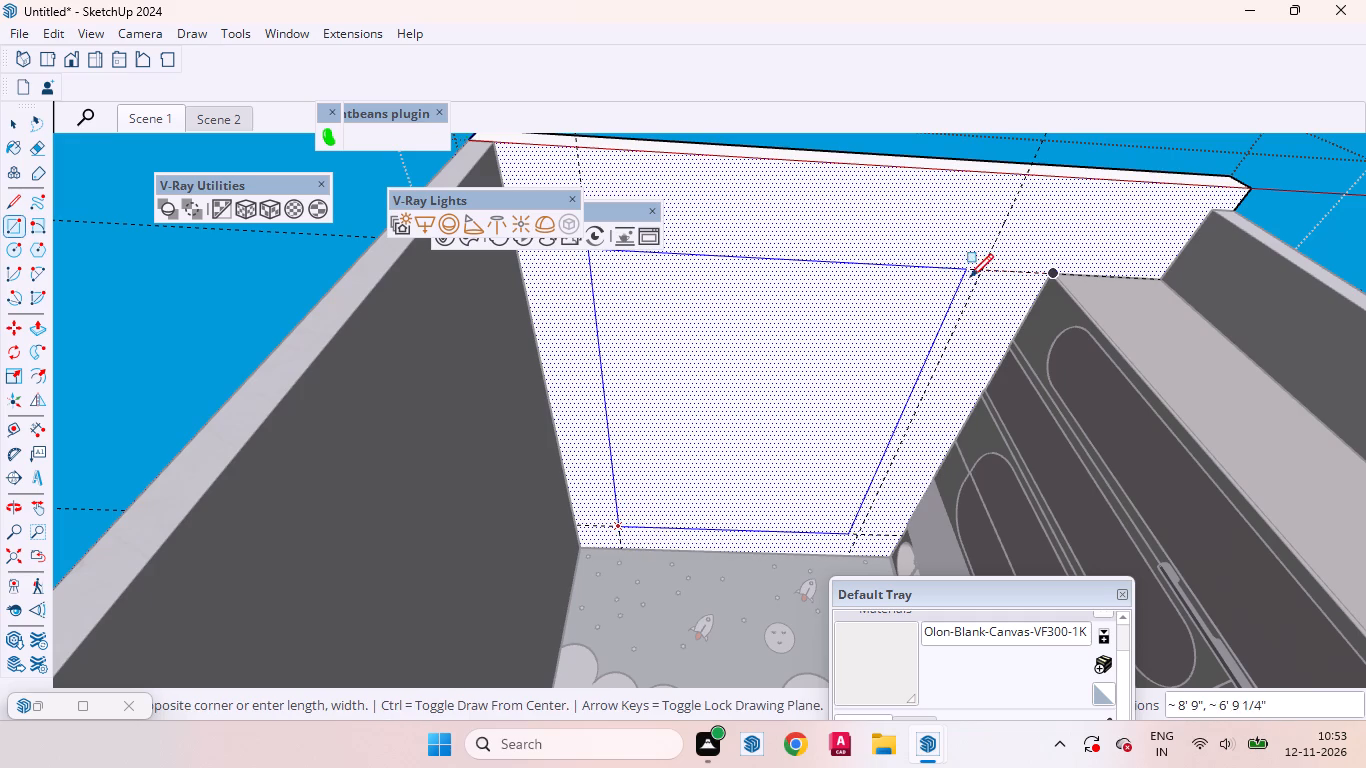
click(976, 275)
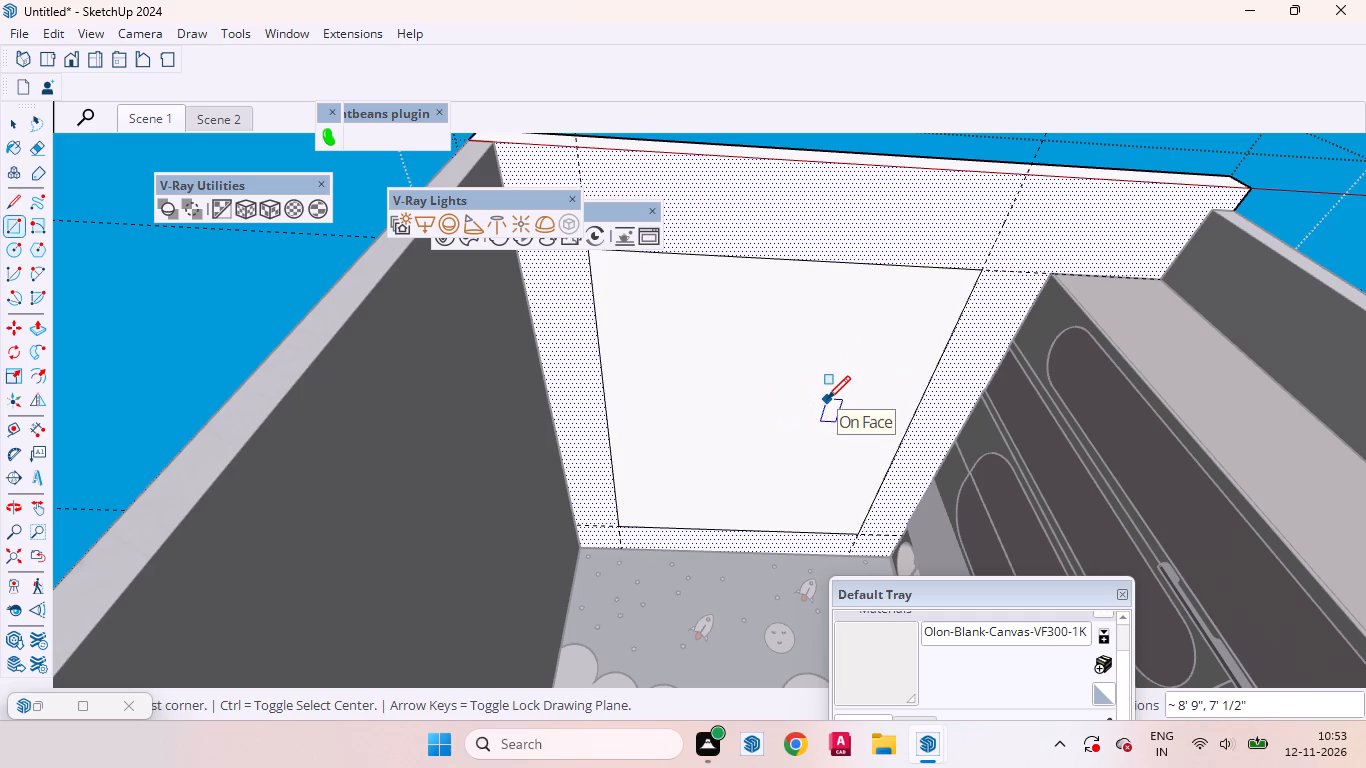
Push the new rectangle 4 inches up into the ceiling to form a recess.
key(space)
click(821, 399)
scroll(781, 399, up, 2)
scroll(797, 412, down, 2)
middle_drag(769, 406, 778, 557)
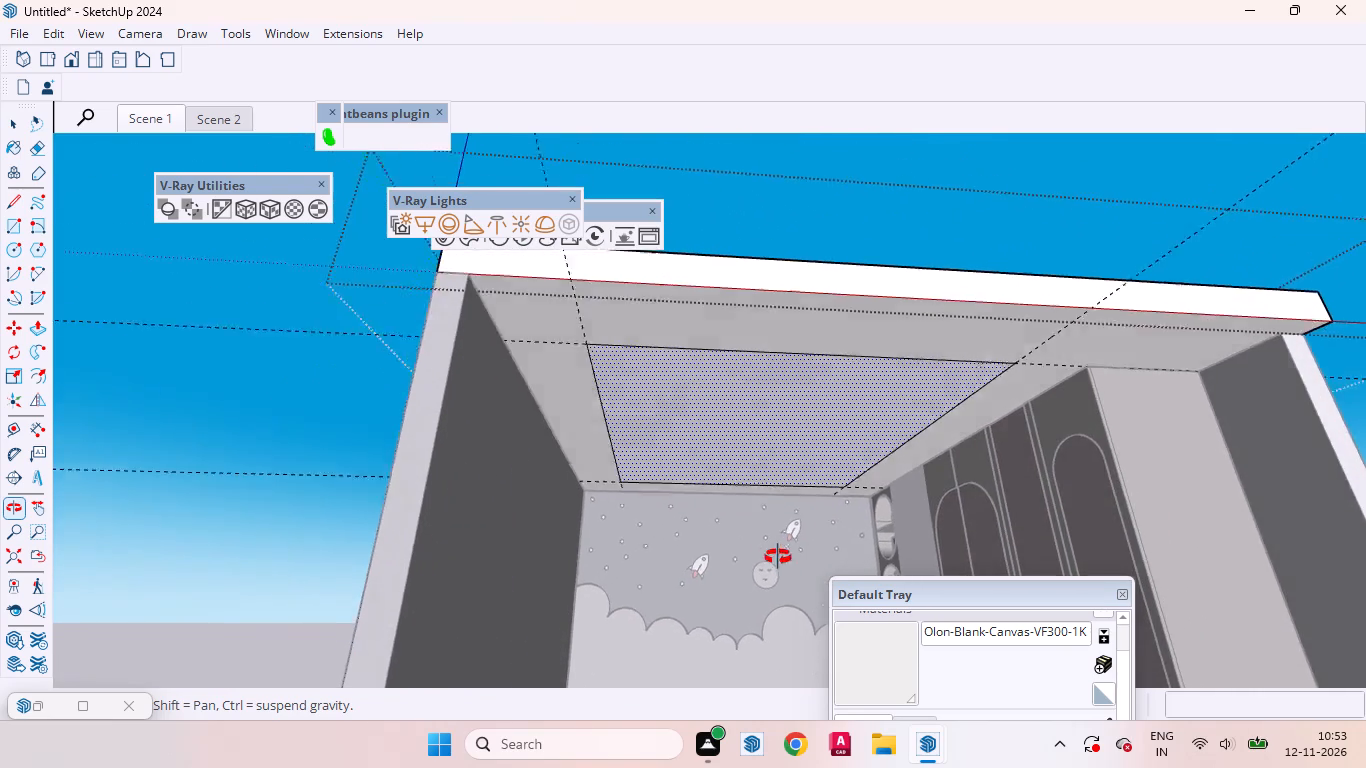
middle_drag(778, 557, 778, 558)
scroll(776, 404, up, 3)
key(p)
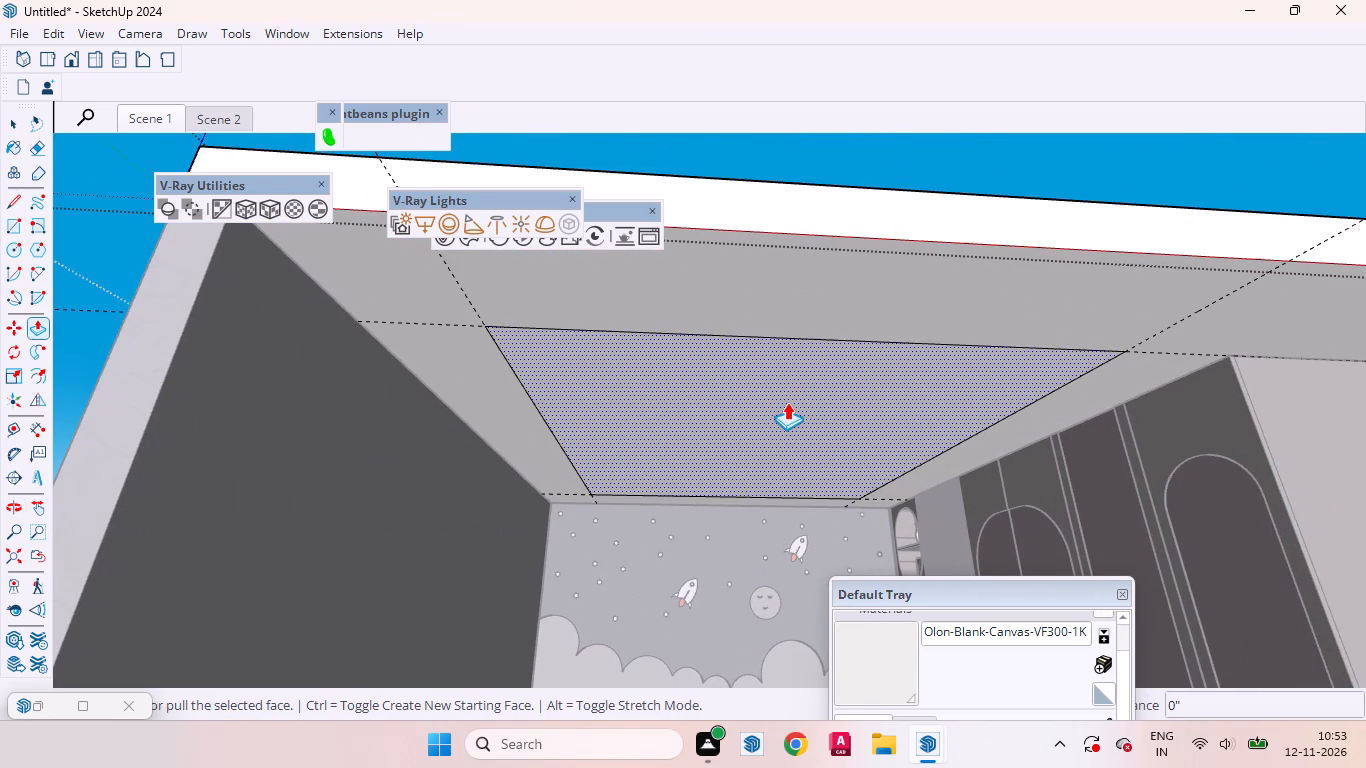
scroll(900, 409, up, 3)
middle_drag(880, 448, 875, 343)
scroll(836, 510, down, 4)
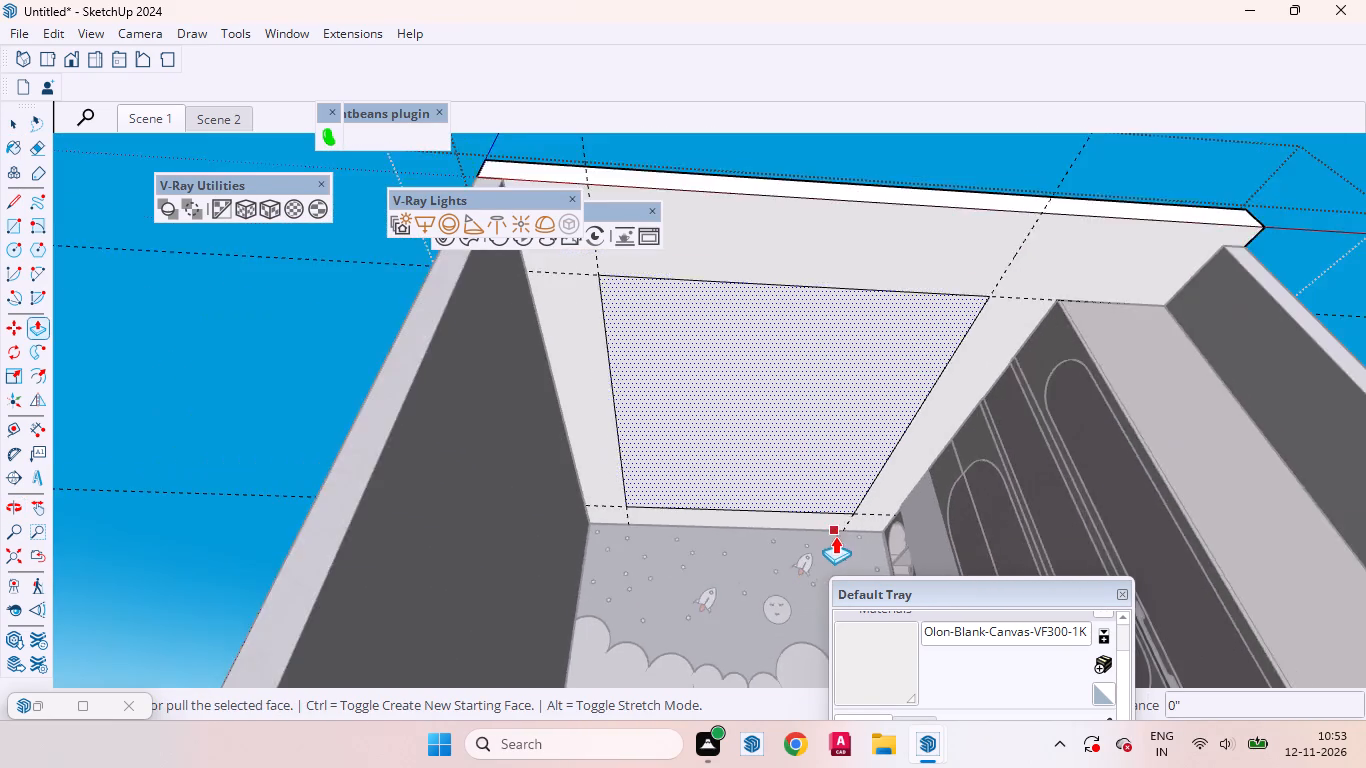
scroll(835, 536, down, 2)
click(778, 453)
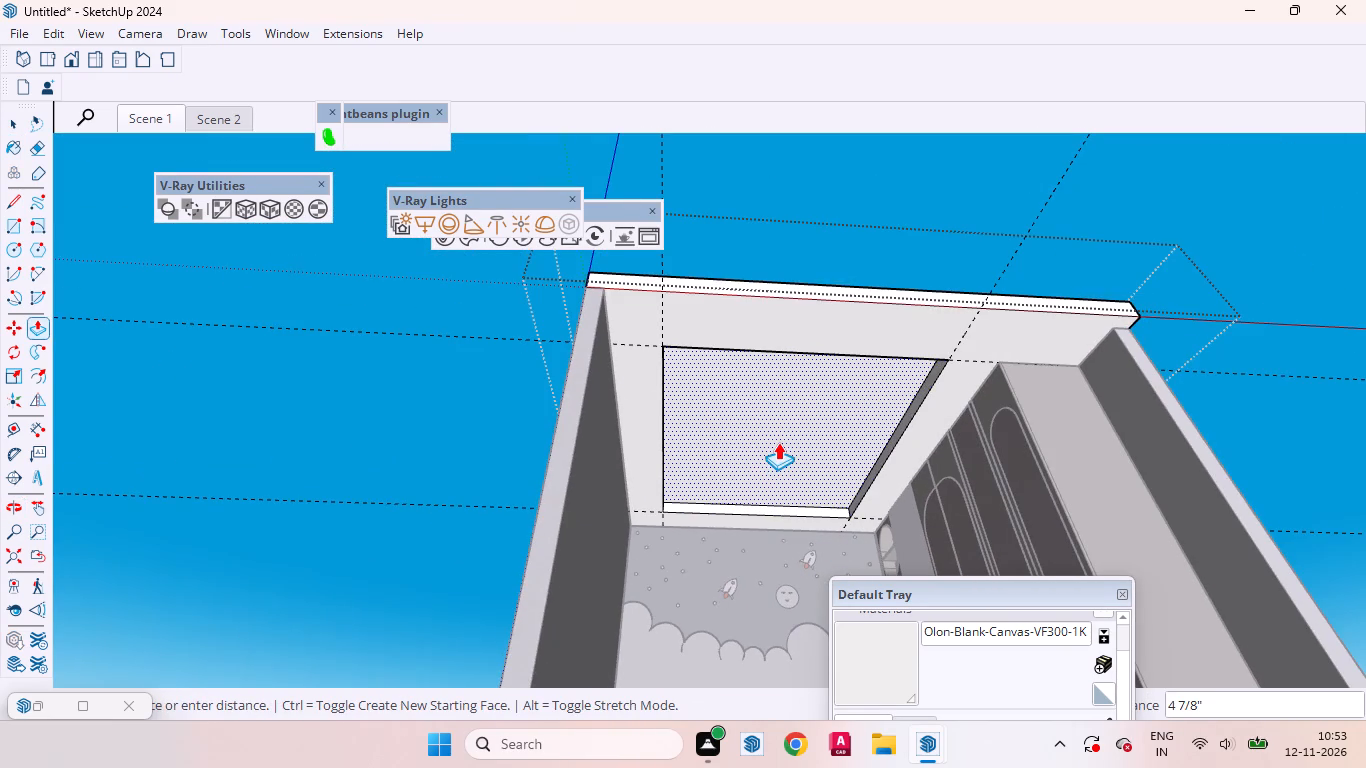
key(4)
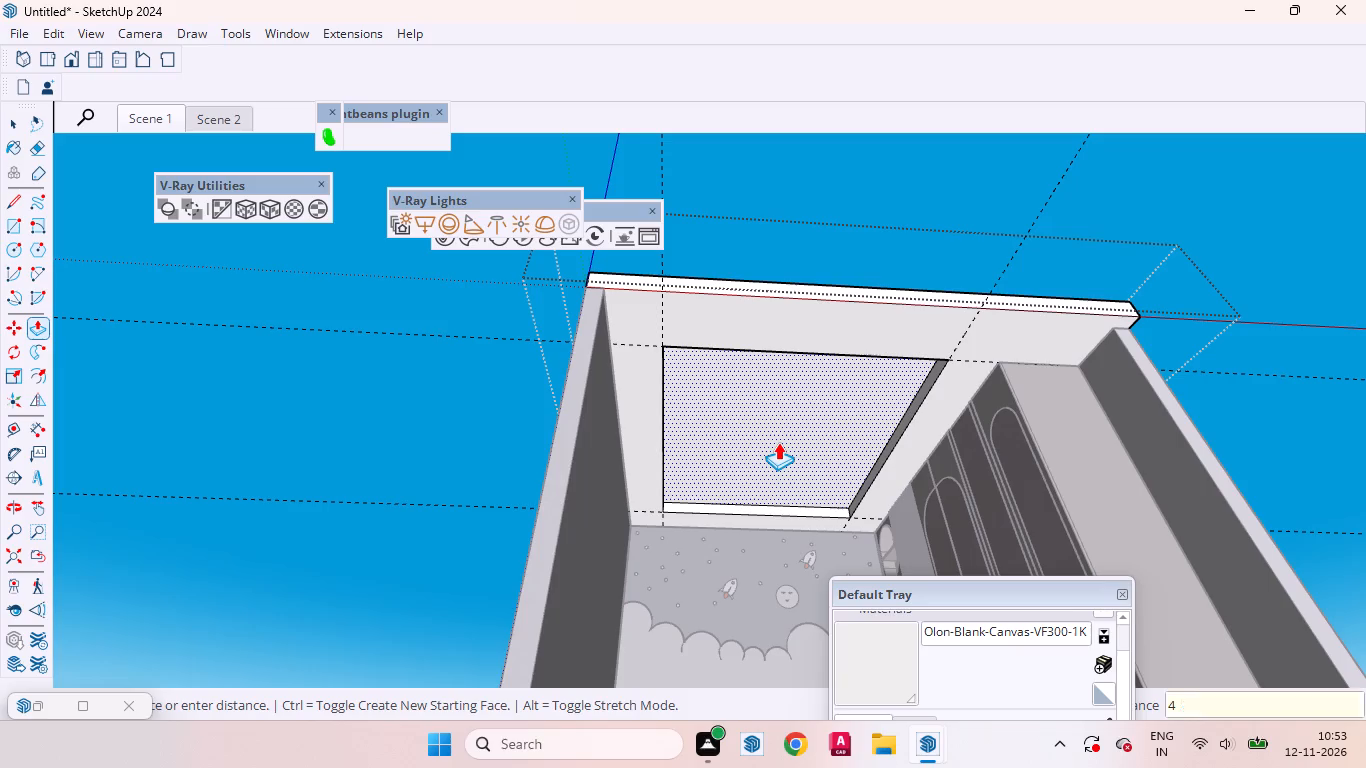
key(Return)
key(space)
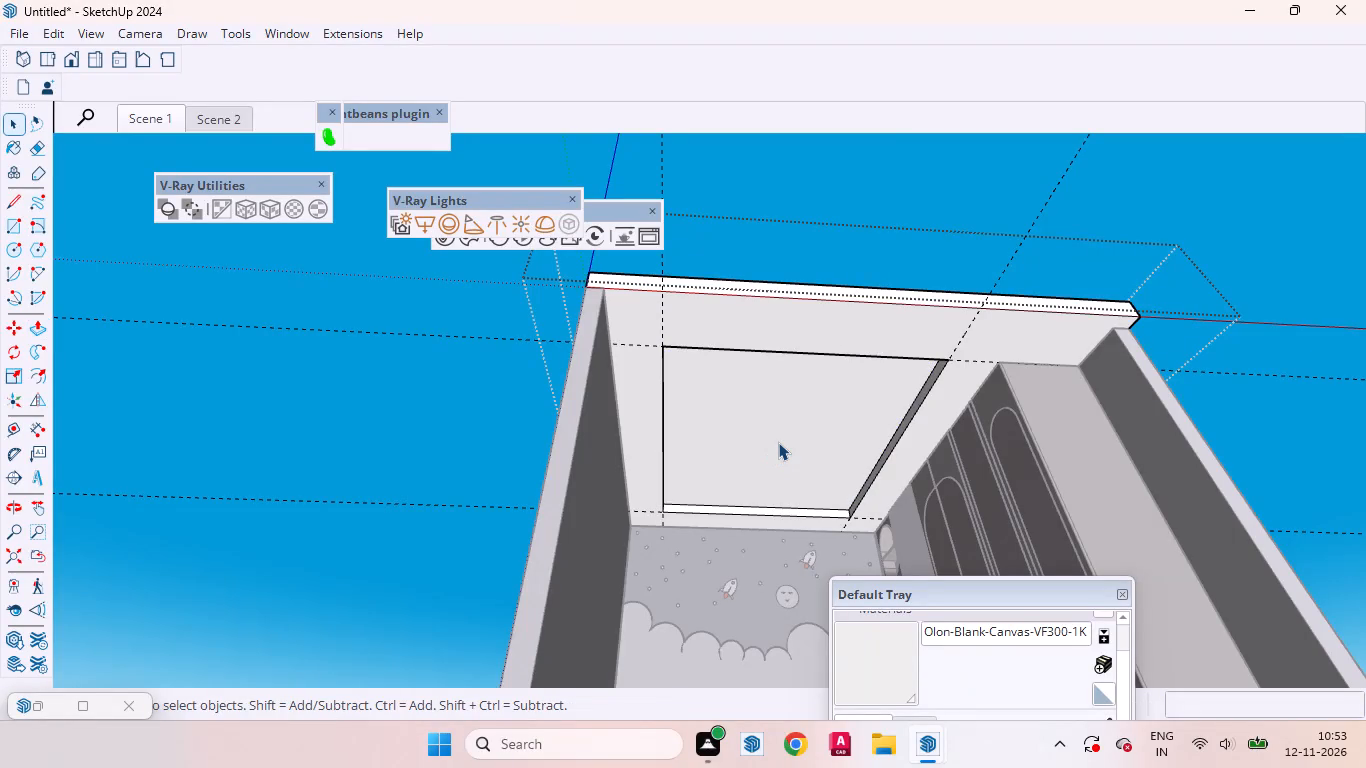
Pull the ceiling border around the recess down 2 inches as a new starting face, keeping the existing edges.
scroll(570, 434, up, 3)
click(642, 326)
click(742, 290)
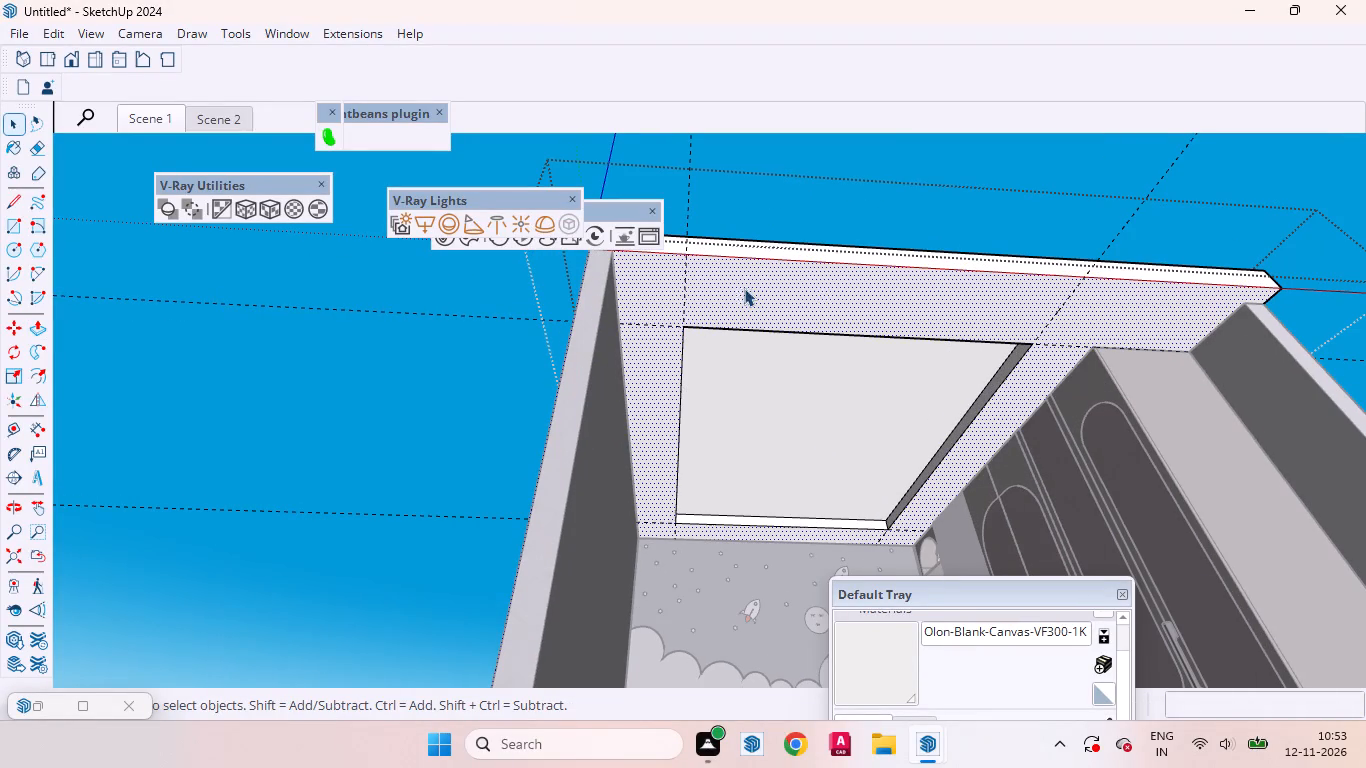
key(p)
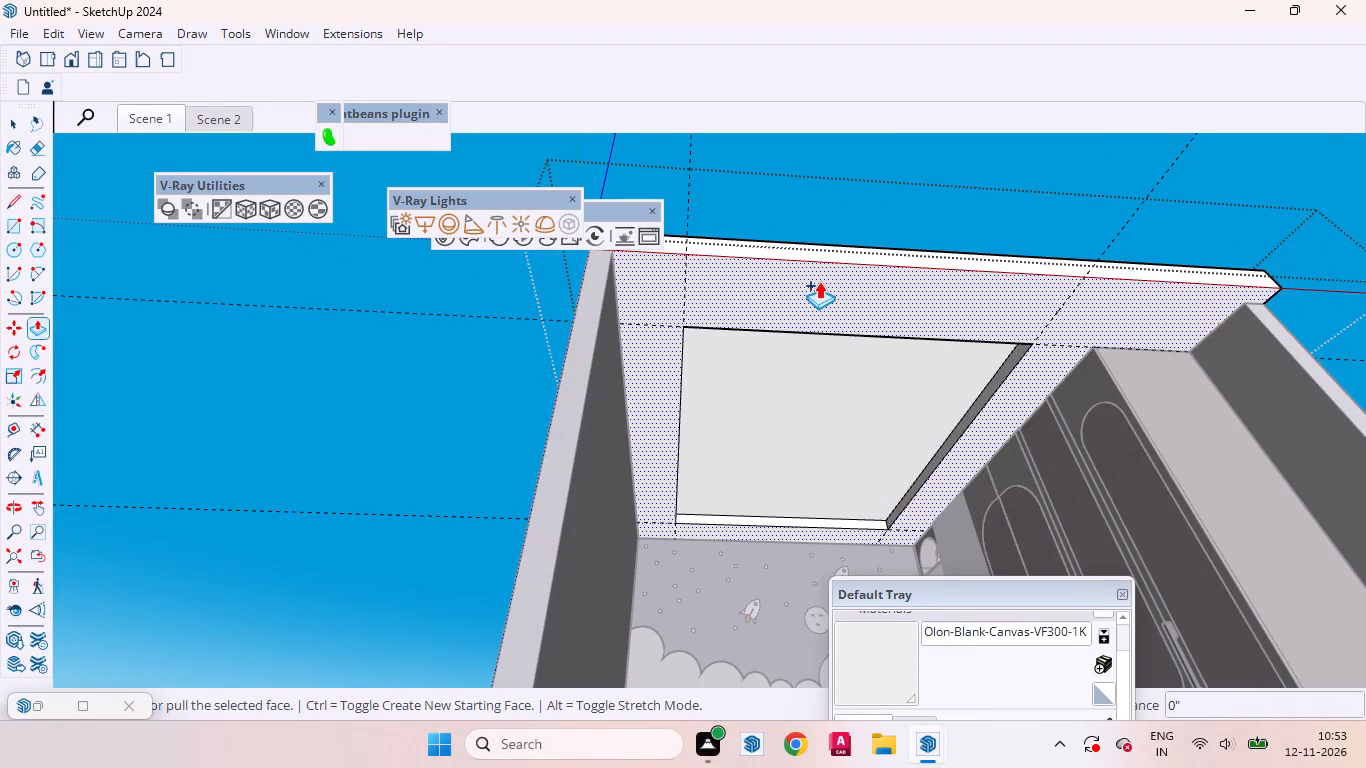
scroll(812, 277, up, 2)
click(816, 287)
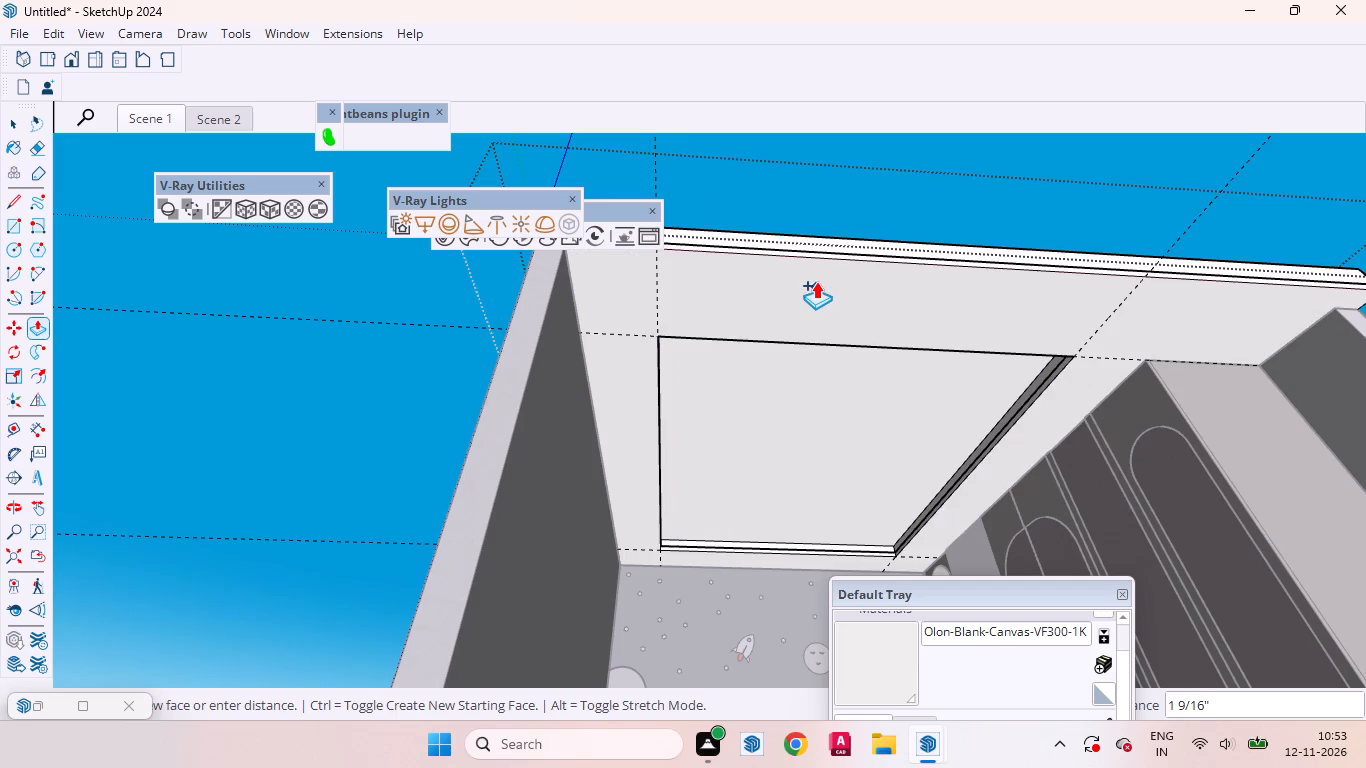
key(2)
key(Return)
key(space)
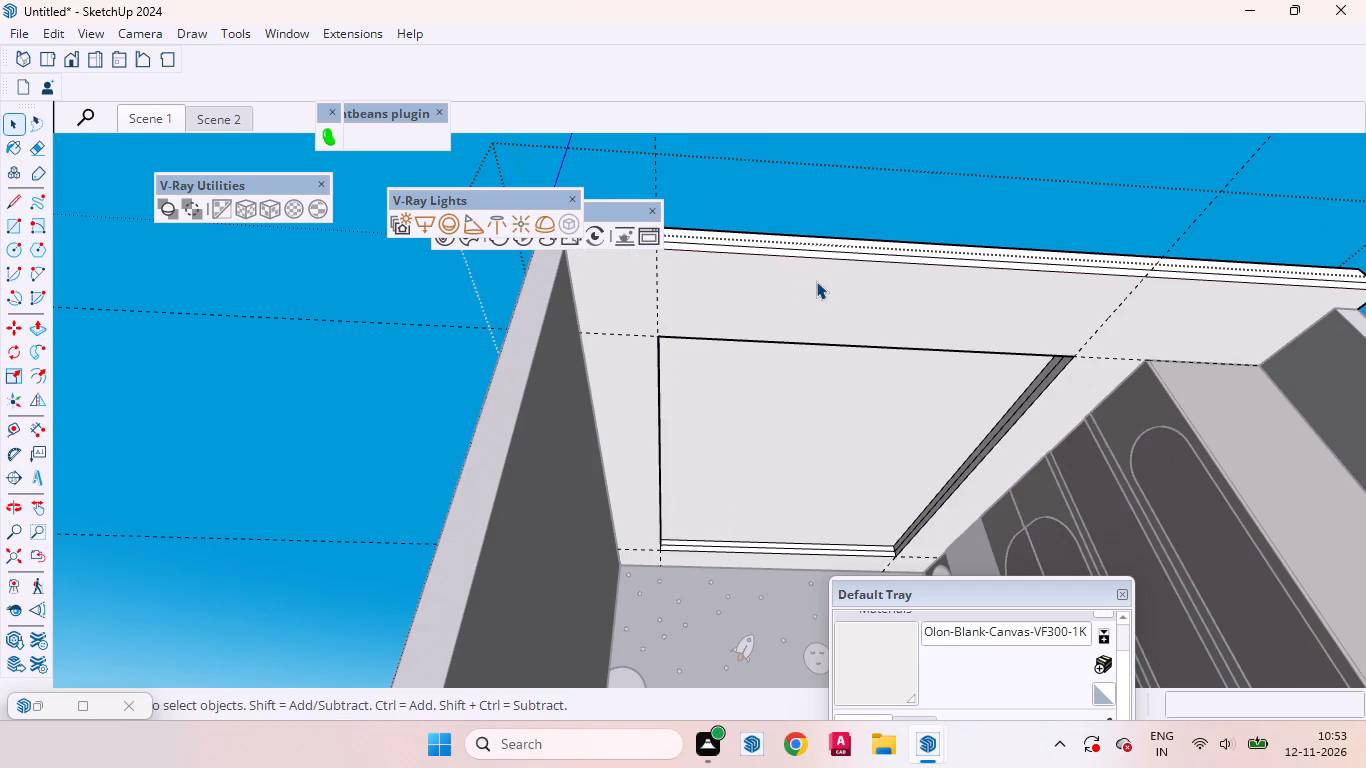
Push the upper band of the recess's side opposite the wardrobe outward 1 inch.
click(774, 471)
scroll(776, 520, up, 5)
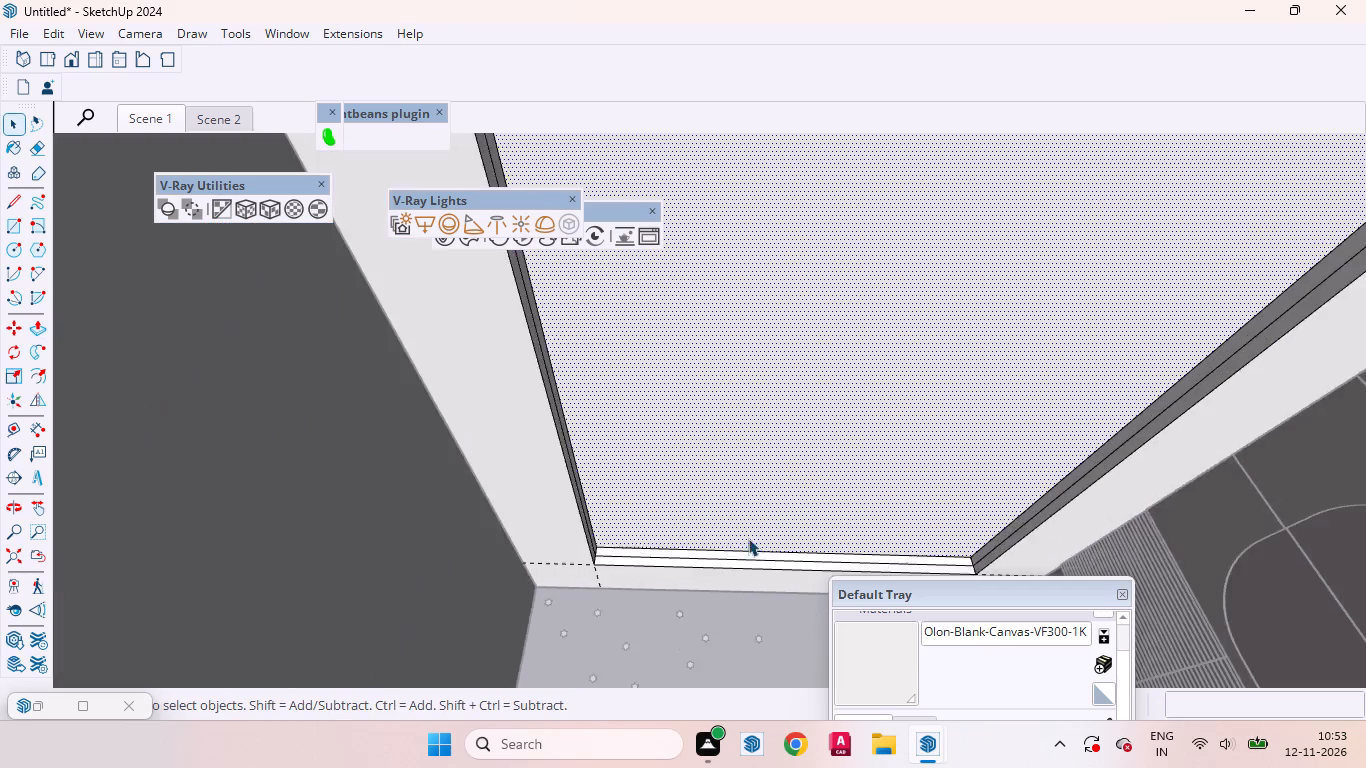
scroll(748, 538, up, 3)
middle_drag(504, 566, 443, 613)
scroll(604, 556, up, 9)
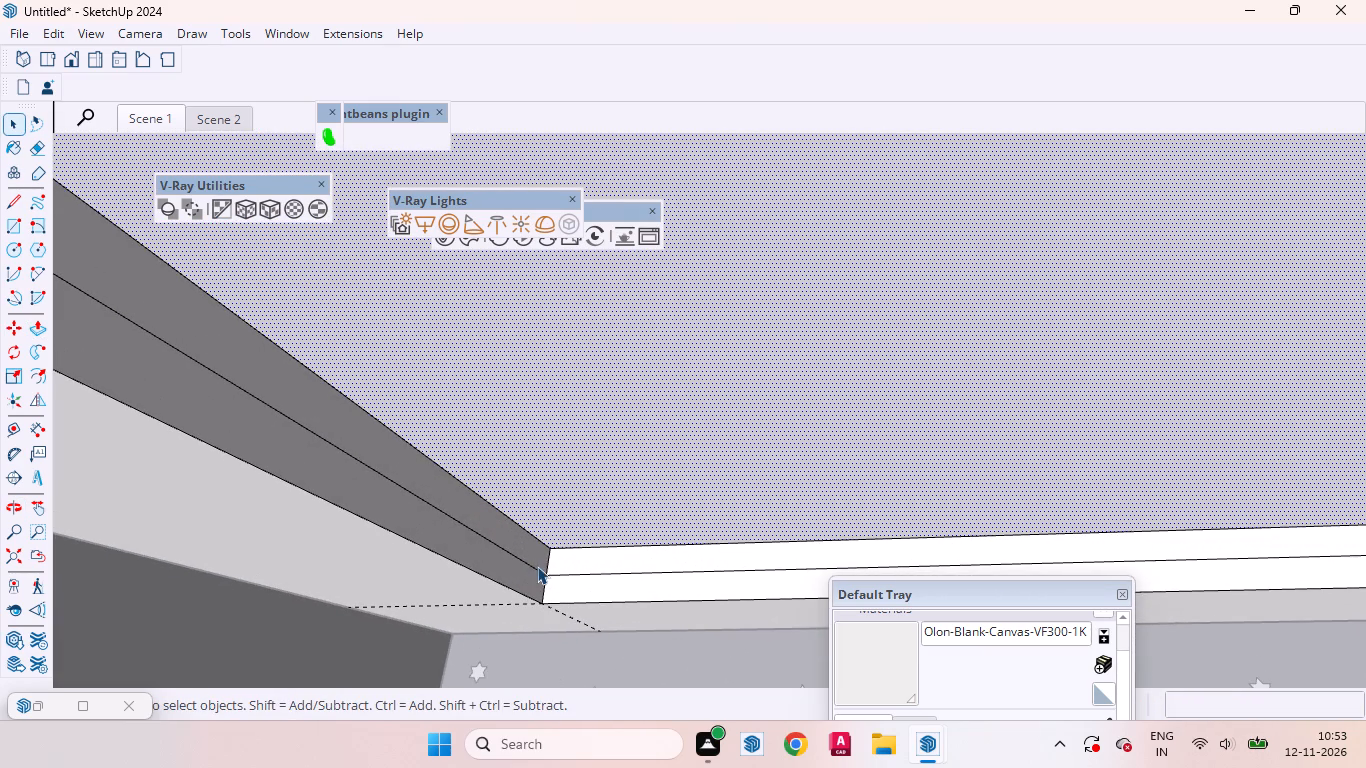
click(532, 554)
key(p)
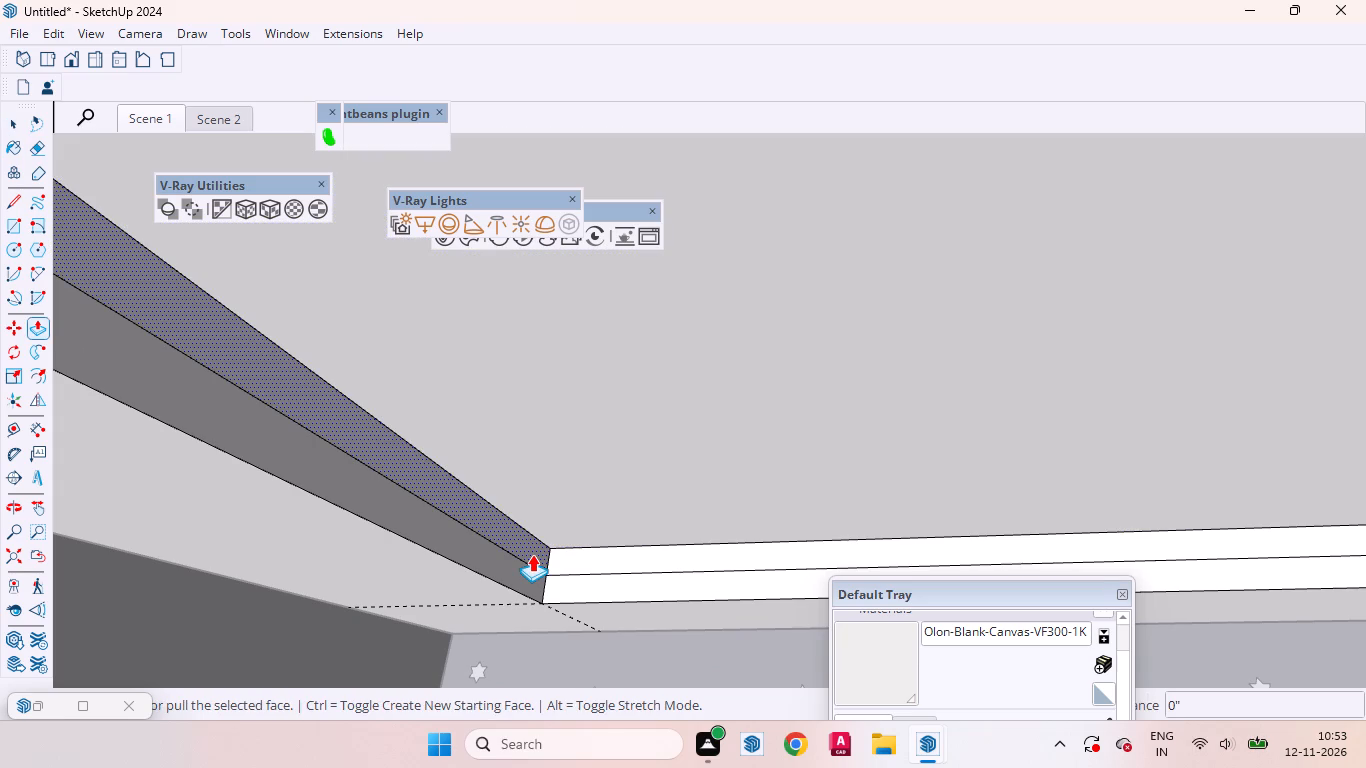
click(532, 554)
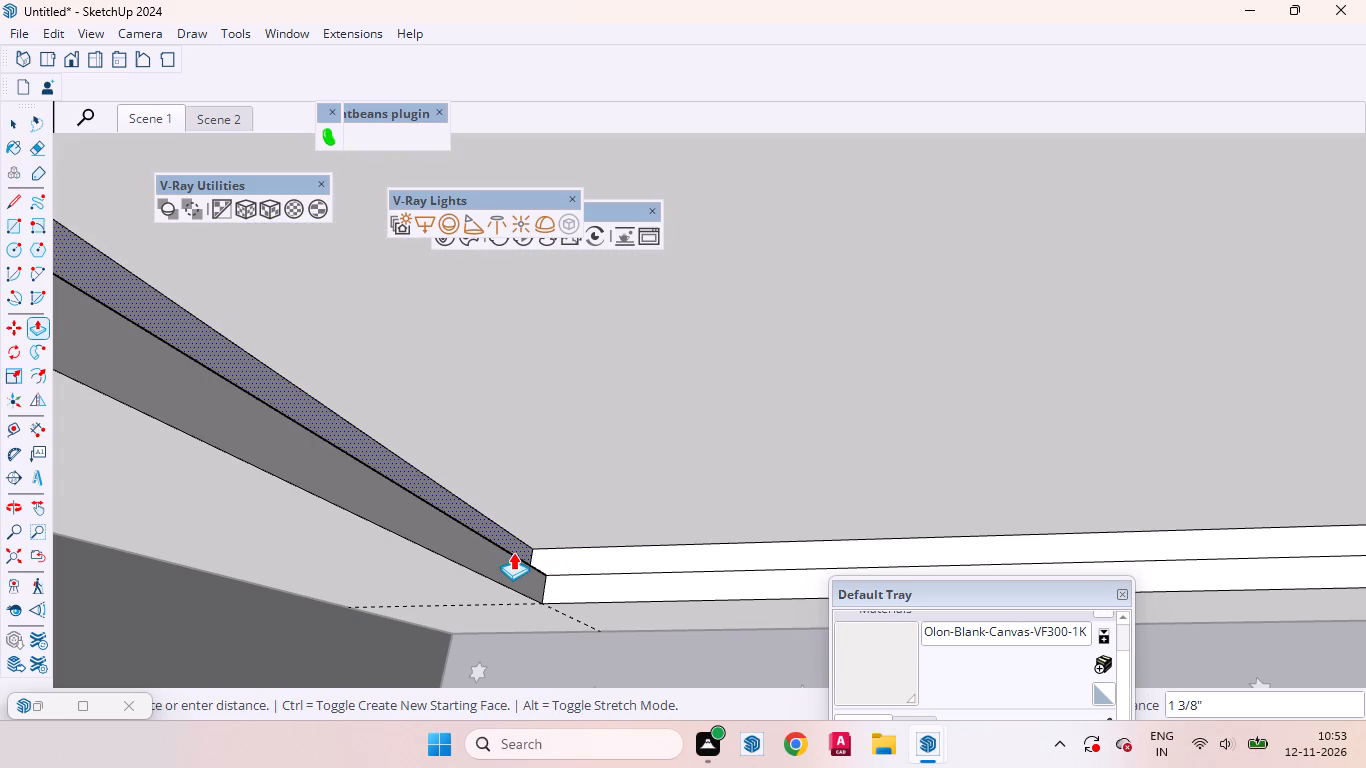
key(1)
key(Return)
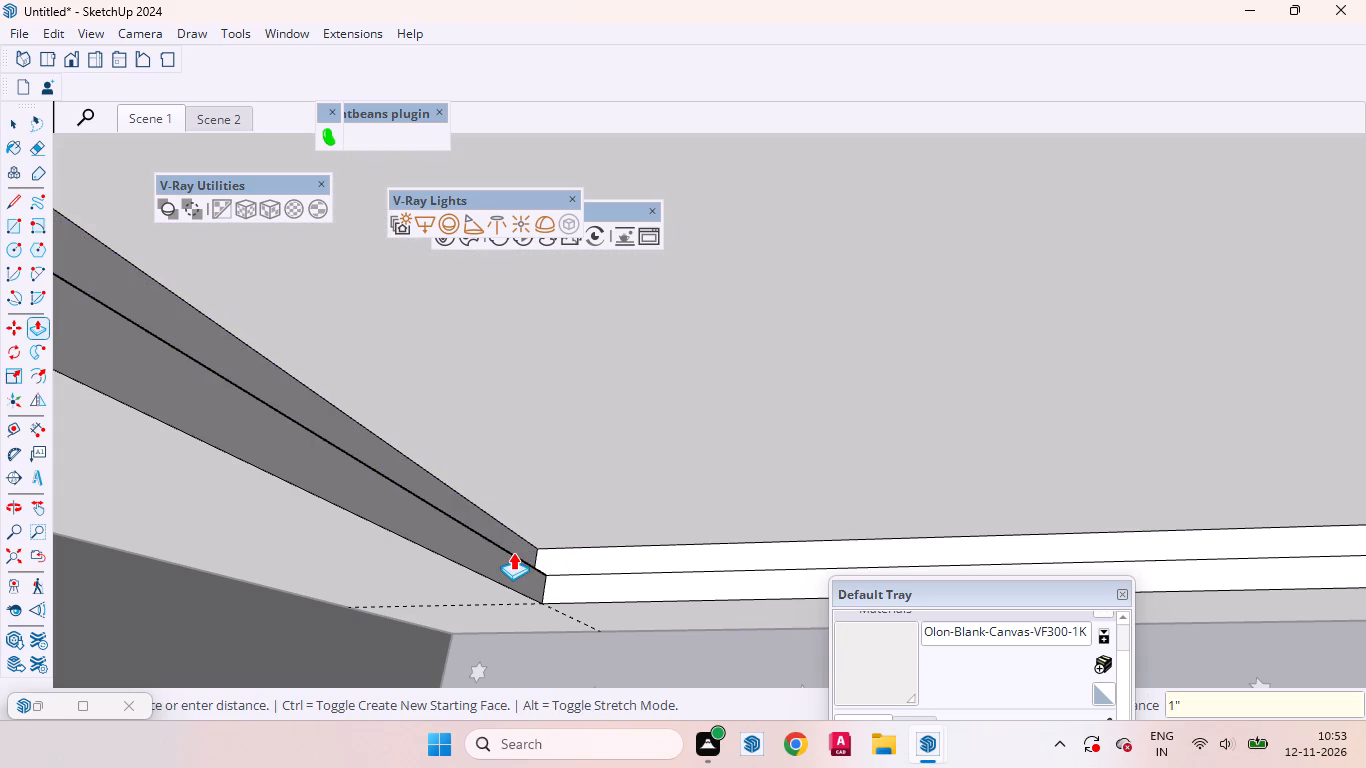
Repeat the 1-inch push on the upper bands of the recess's mural-wall, wardrobe and open-front sides.
double_click(635, 548)
scroll(642, 572, down, 2)
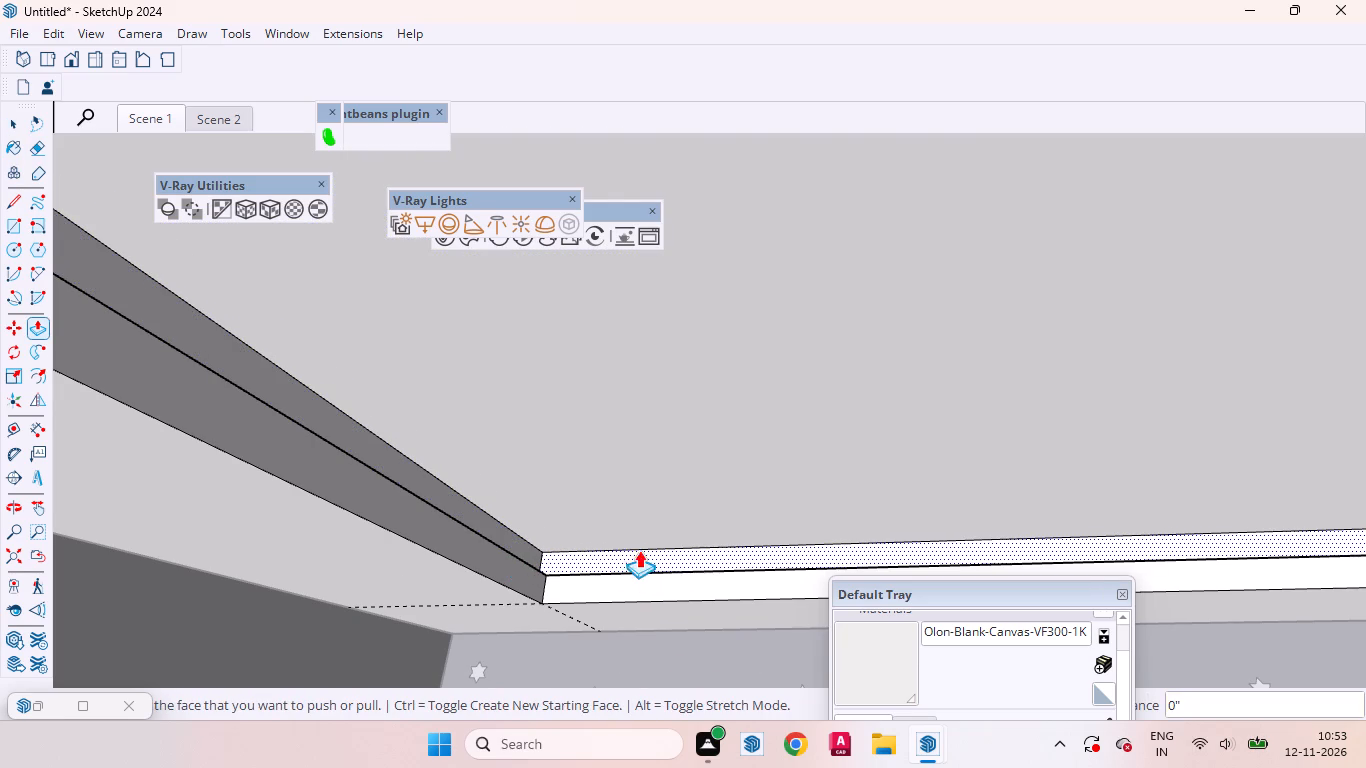
scroll(639, 550, down, 17)
middle_drag(678, 523, 916, 563)
scroll(881, 489, up, 12)
double_click(885, 466)
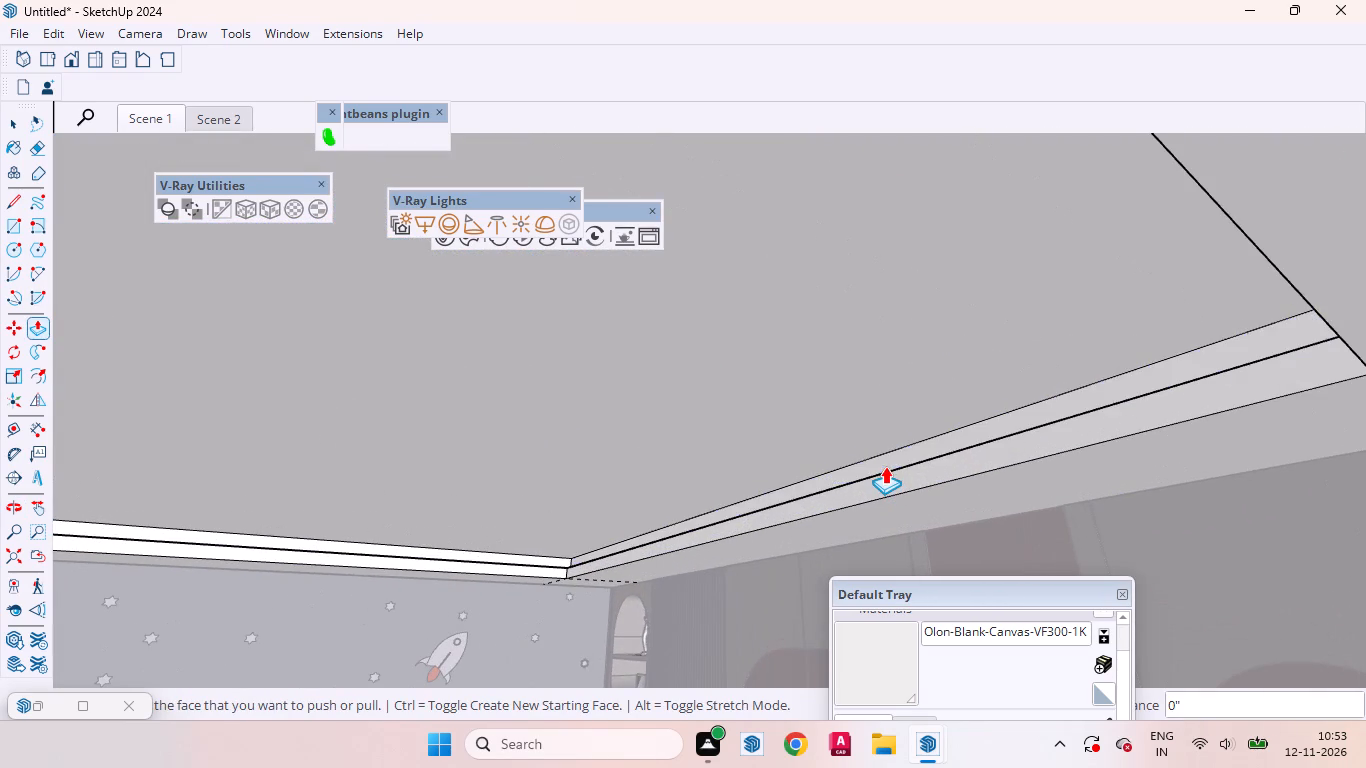
middle_drag(840, 491, 1108, 511)
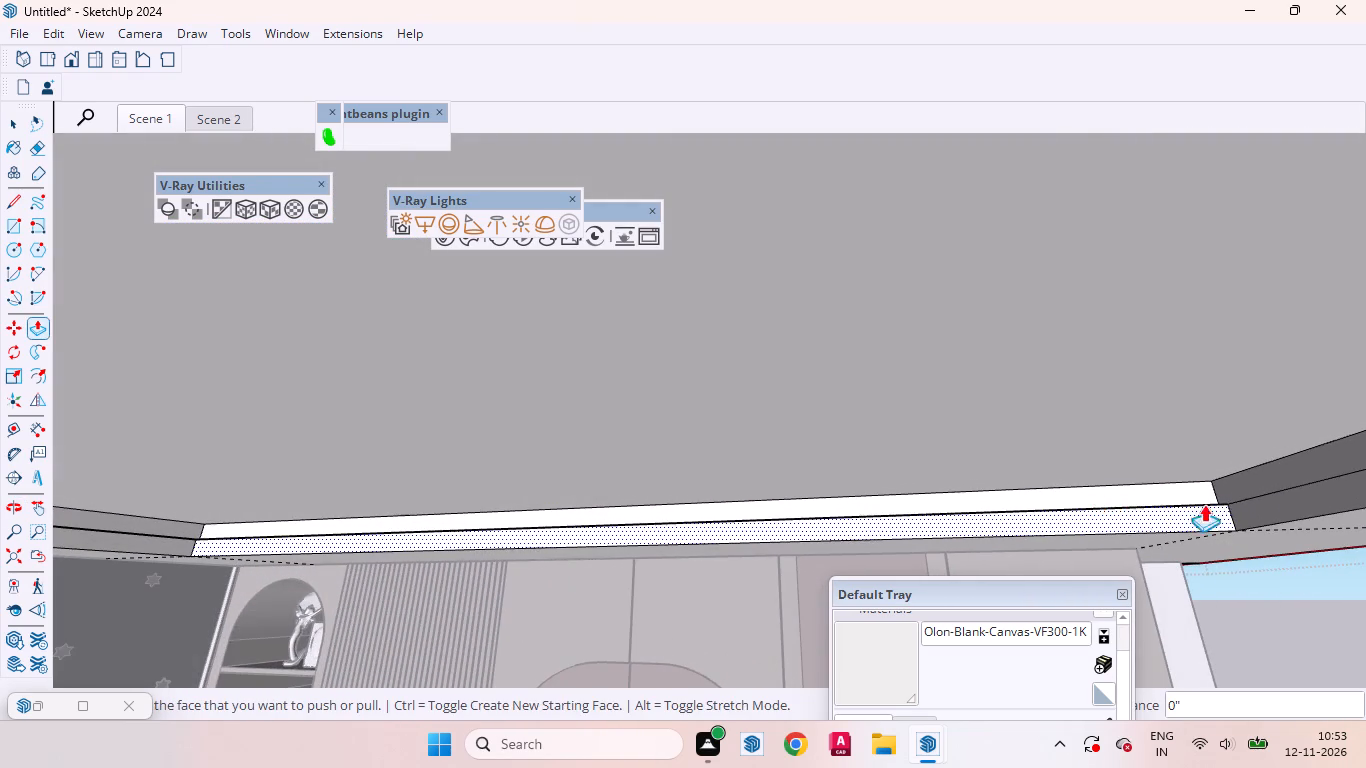
scroll(1289, 471, up, 4)
double_click(1297, 470)
scroll(820, 456, down, 4)
middle_drag(822, 471, 649, 452)
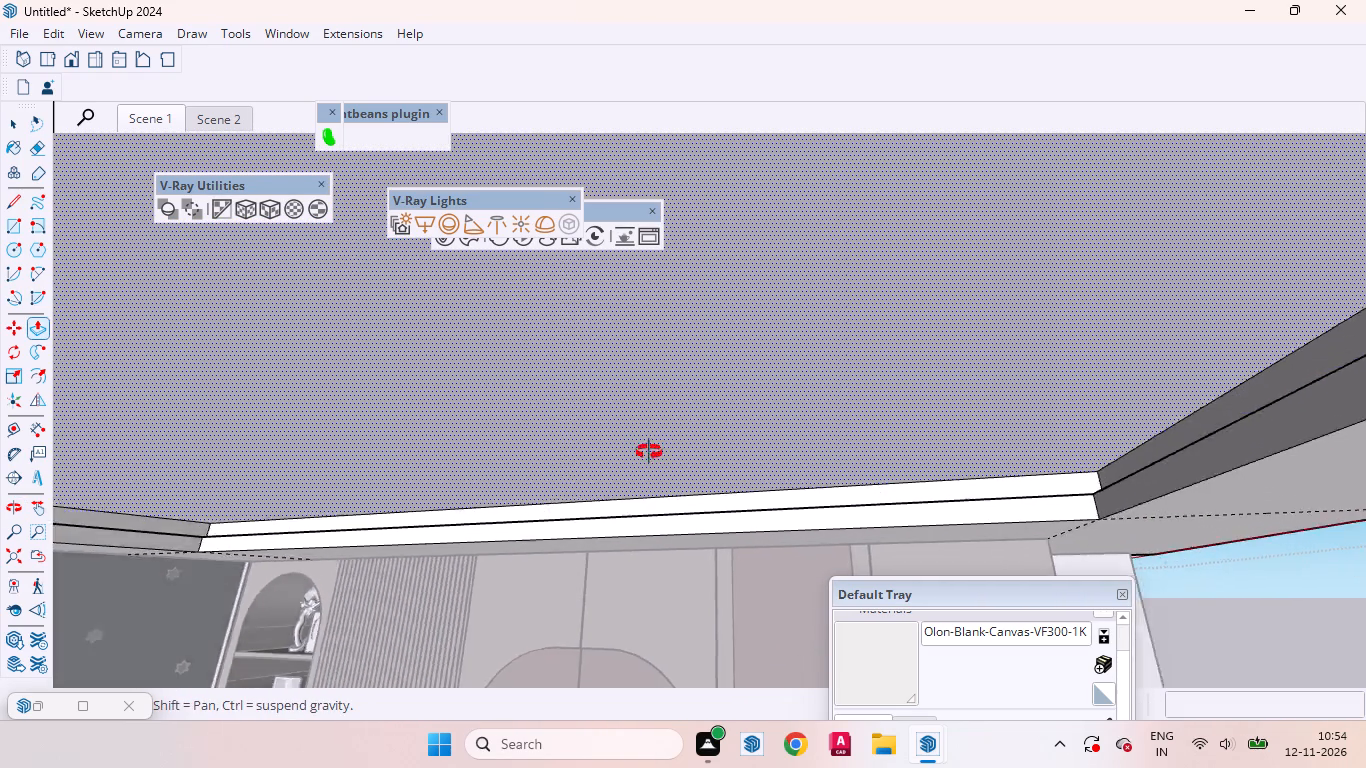
middle_drag(649, 452, 380, 429)
scroll(687, 436, down, 17)
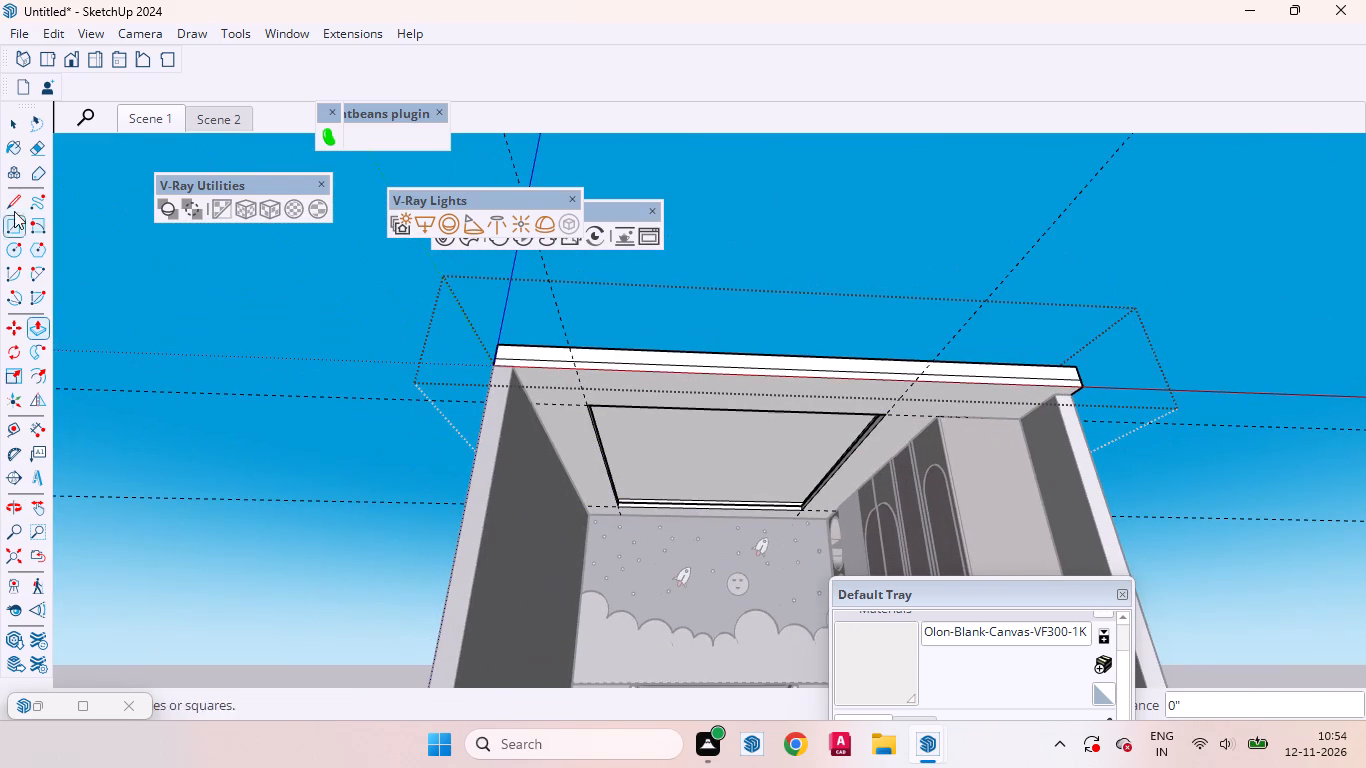
Select the recess's lower vertical corner edge where the mural side meets the side opposite the wardrobe, and bring up the Bevel tools.
click(17, 131)
scroll(570, 443, up, 8)
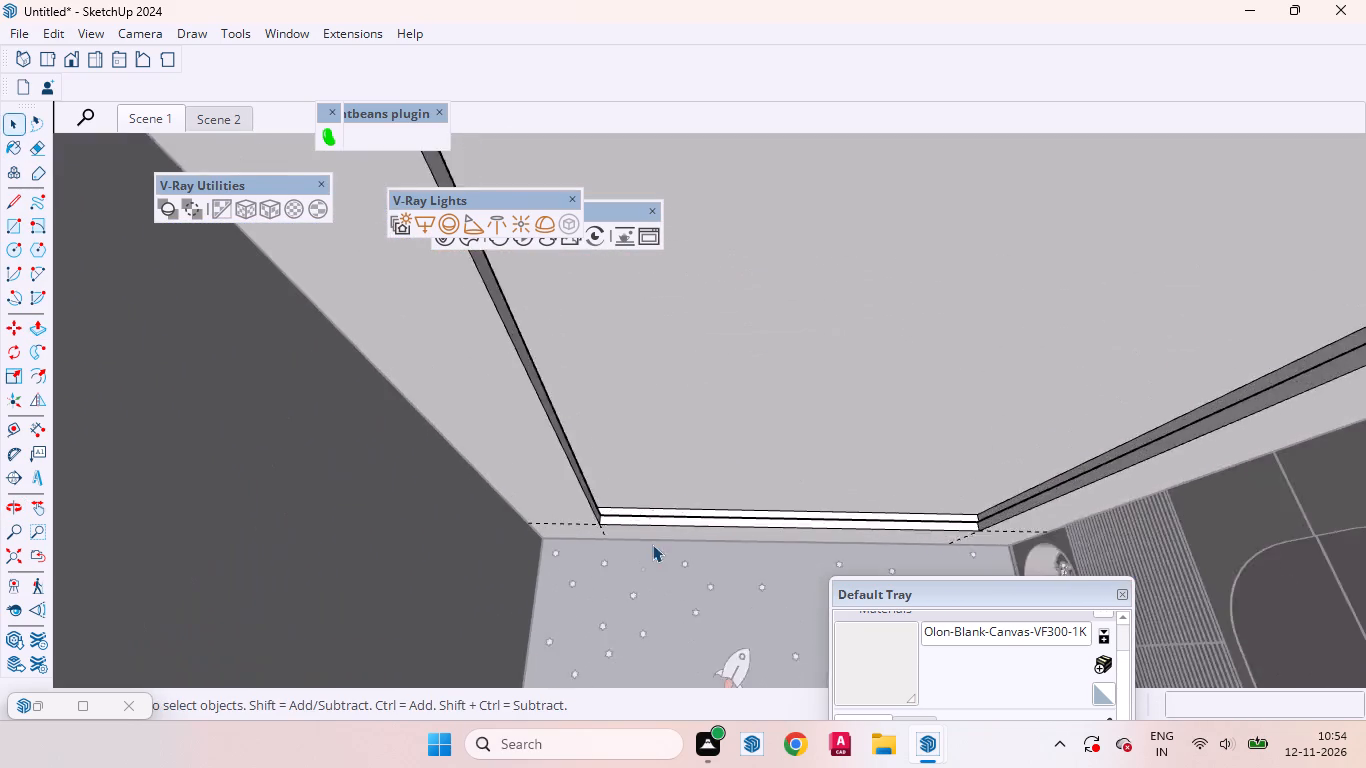
scroll(652, 544, up, 4)
middle_drag(604, 531, 534, 577)
scroll(579, 528, up, 7)
click(576, 505)
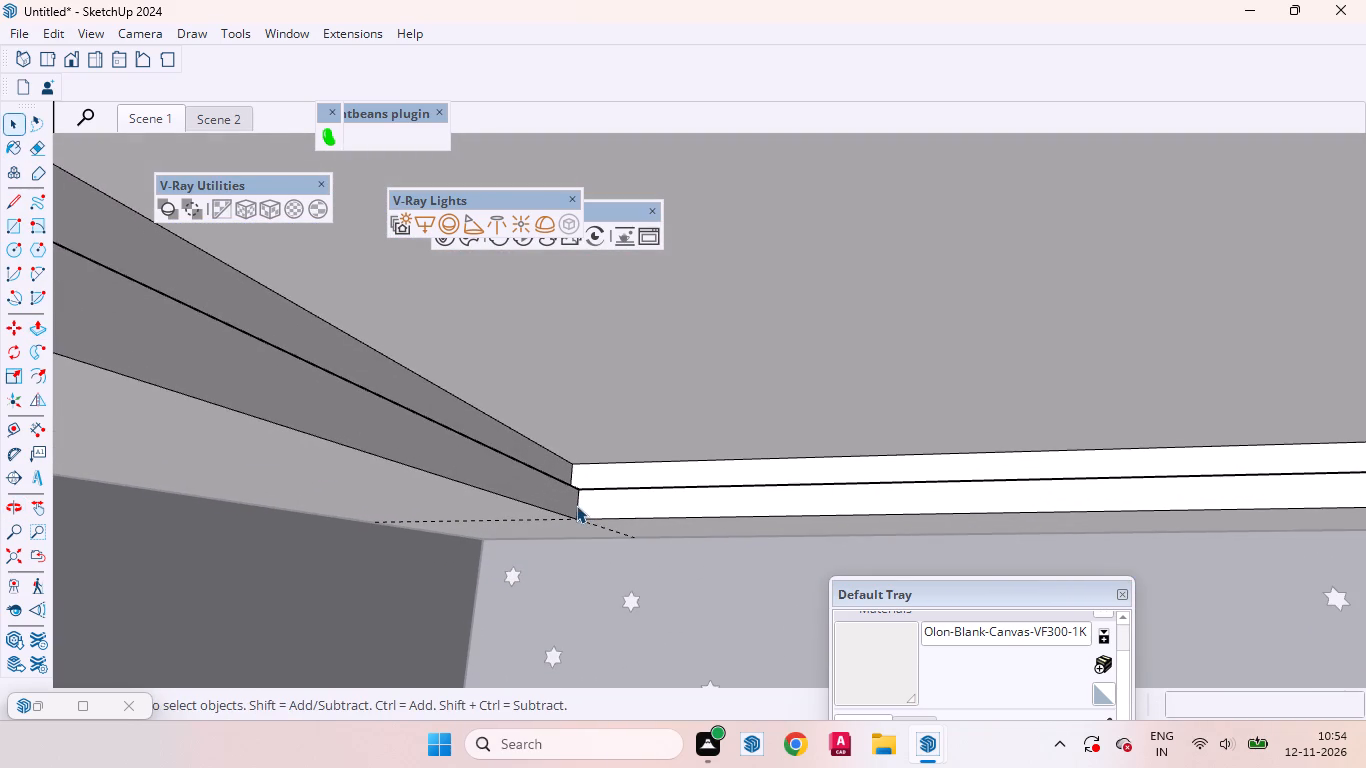
scroll(623, 504, down, 8)
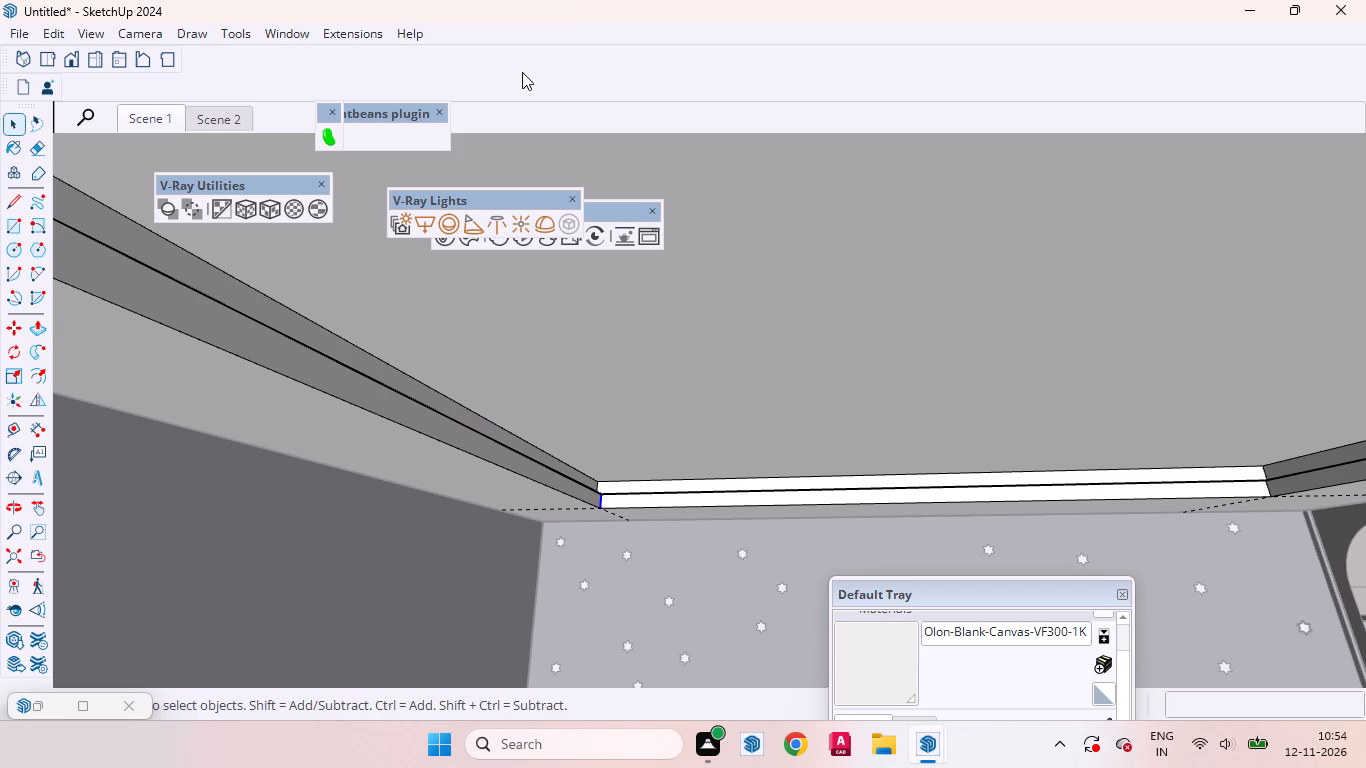
right_click(544, 29)
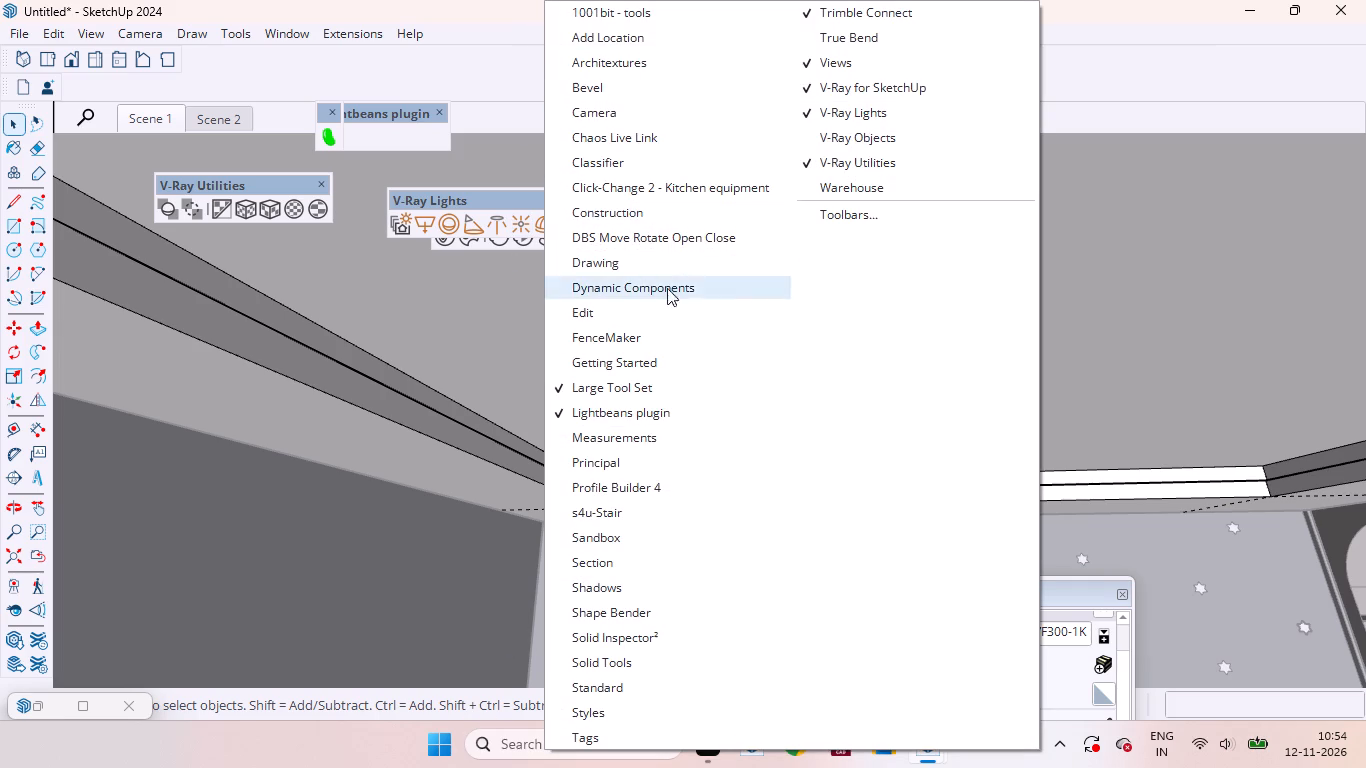
click(621, 80)
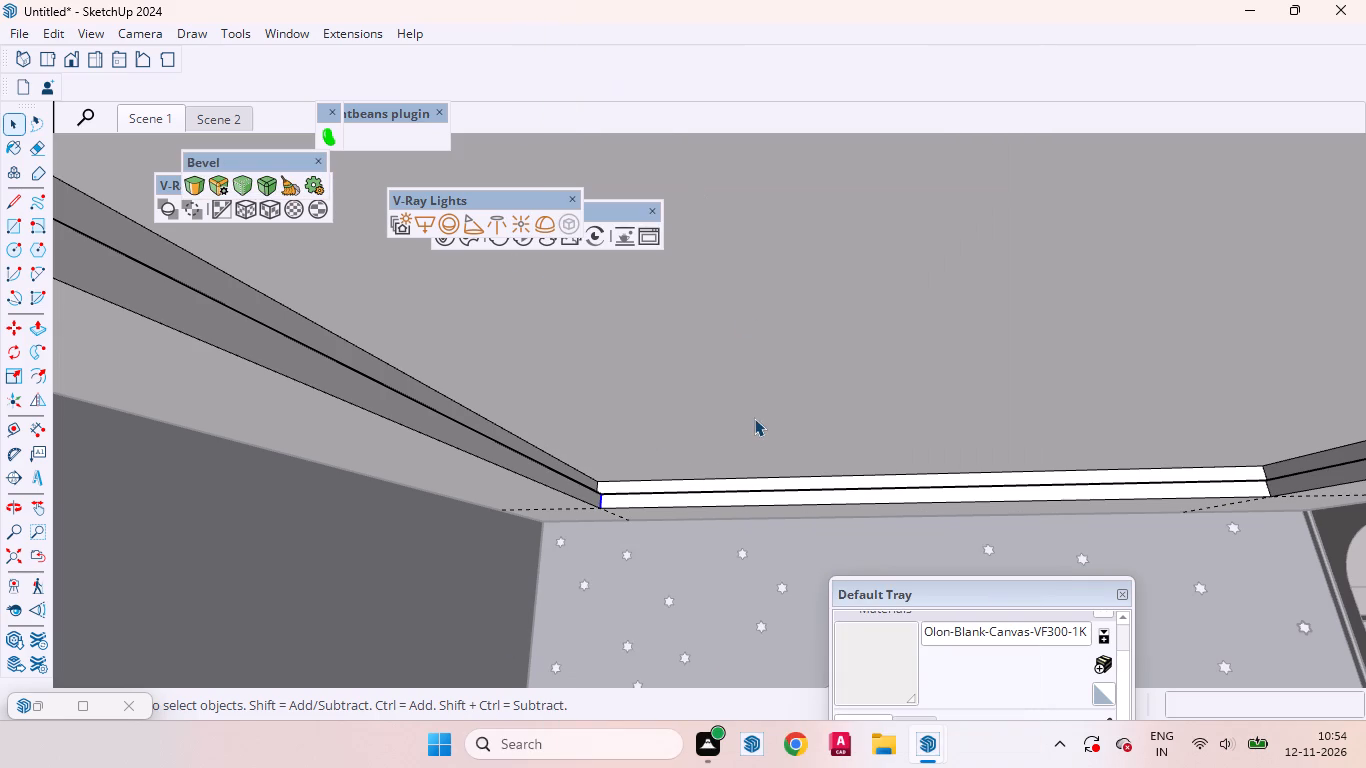
Add the recess's other three lower vertical corner edges to the selection and round all four with a bevel of about 5 1/2 inches, 6 segments.
scroll(654, 420, down, 8)
scroll(991, 464, up, 3)
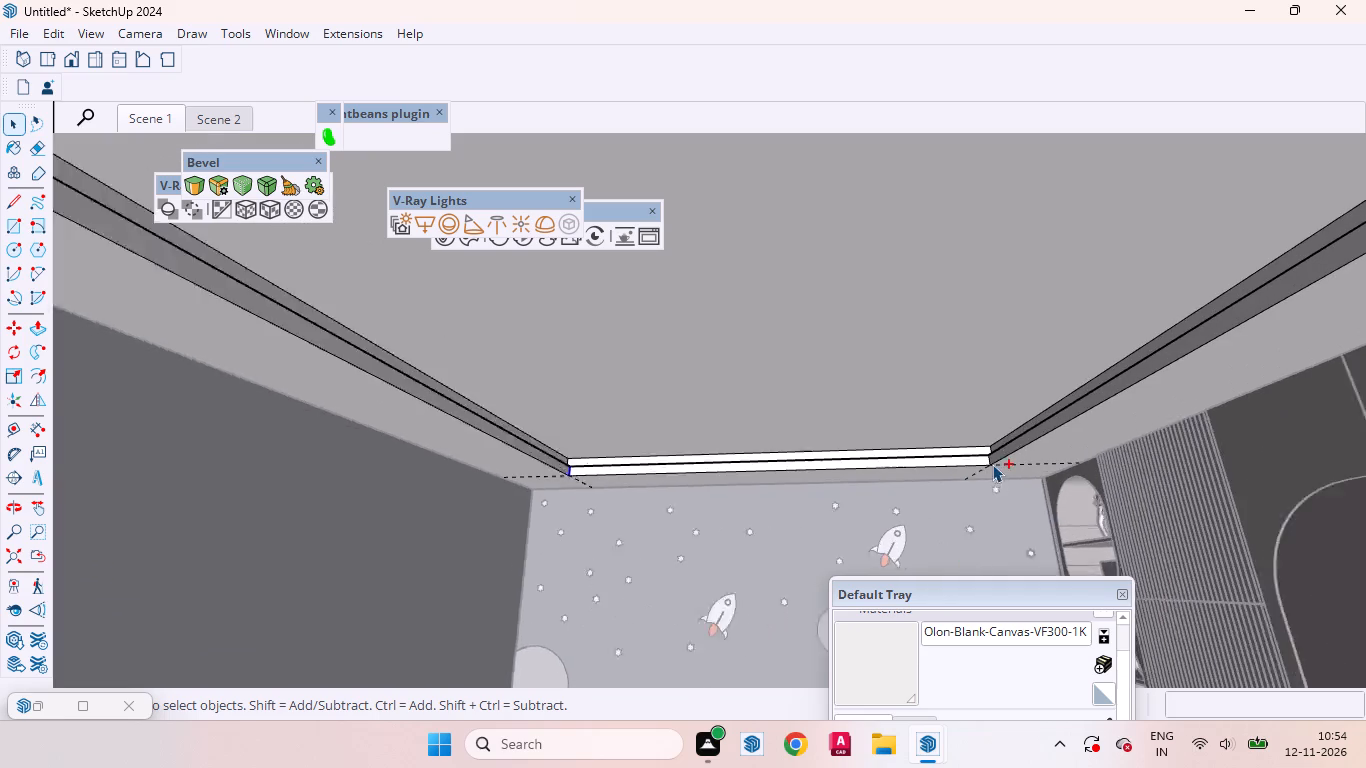
scroll(992, 464, up, 5)
ctrl+click(989, 456)
ctrl+scroll(964, 413, down, 6)
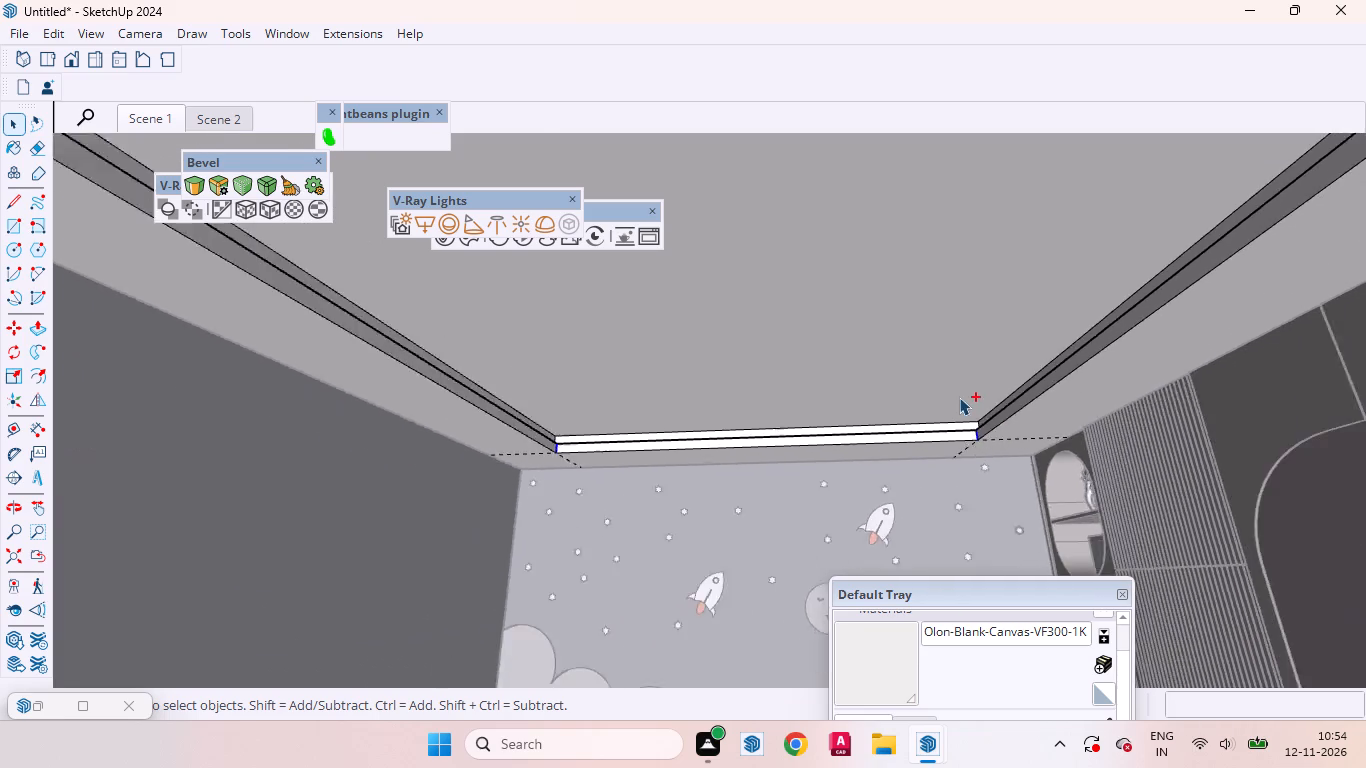
ctrl+scroll(959, 397, down, 13)
ctrl+scroll(944, 411, up, 1)
ctrl+scroll(944, 411, down, 1)
ctrl+middle_drag(956, 404, 1188, 416)
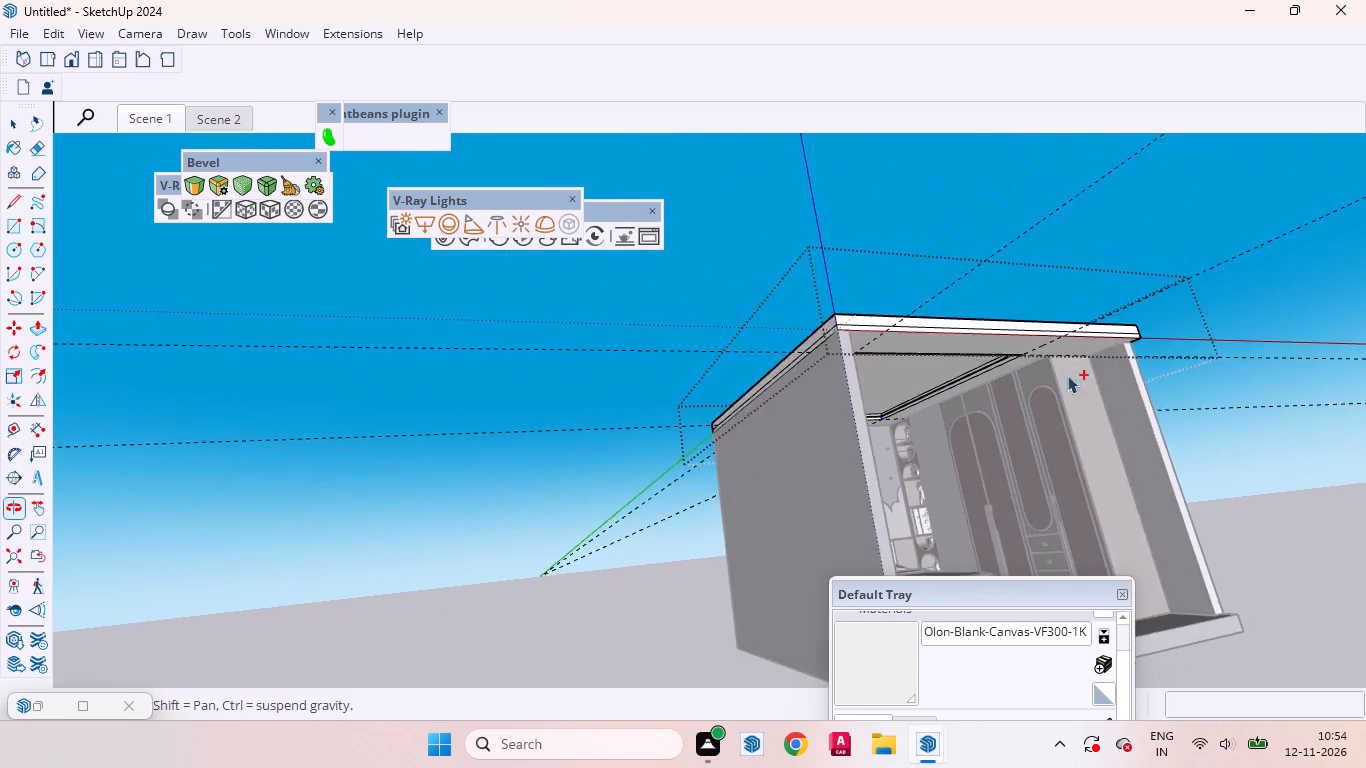
ctrl+scroll(1042, 370, up, 20)
ctrl+scroll(1042, 370, up, 3)
ctrl+middle_drag(921, 389, 1096, 322)
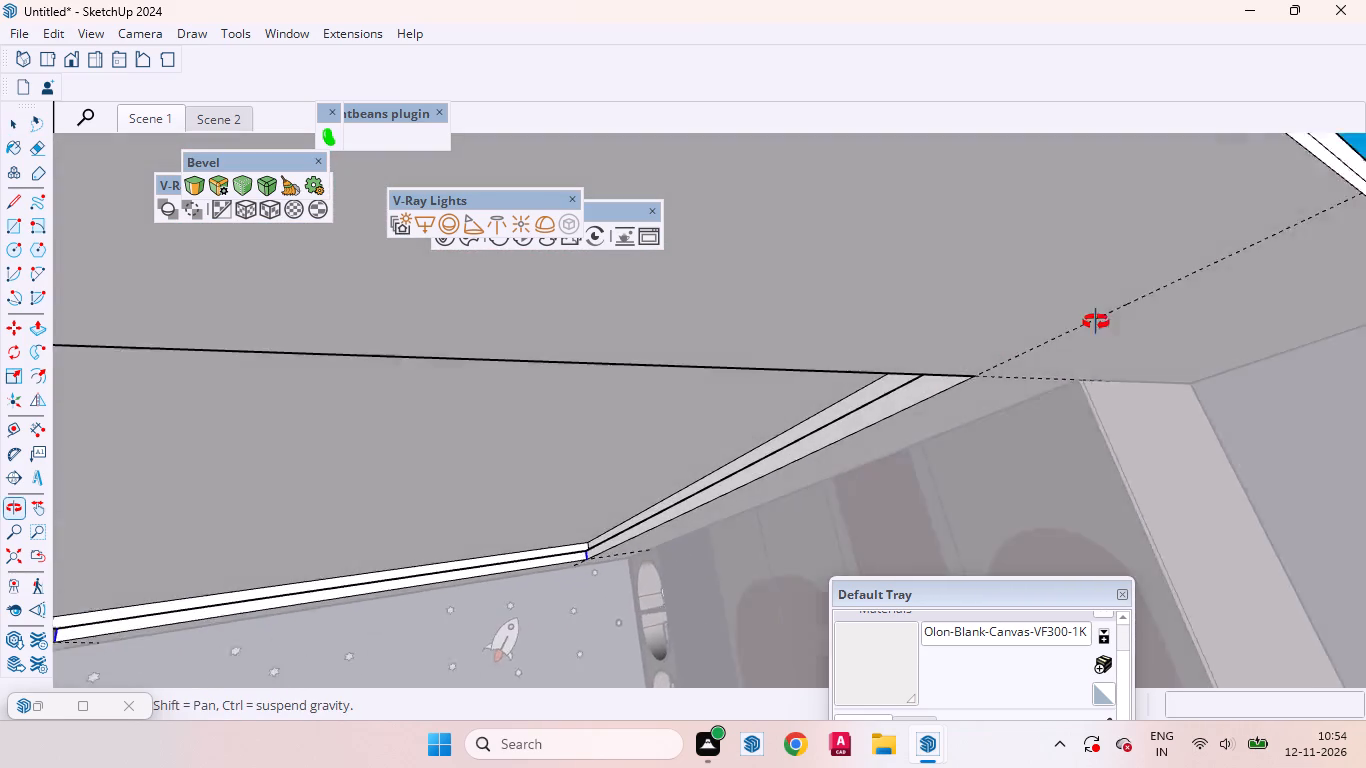
ctrl+middle_drag(1096, 322, 1178, 229)
ctrl+scroll(932, 308, up, 9)
ctrl+middle_drag(875, 340, 1133, 247)
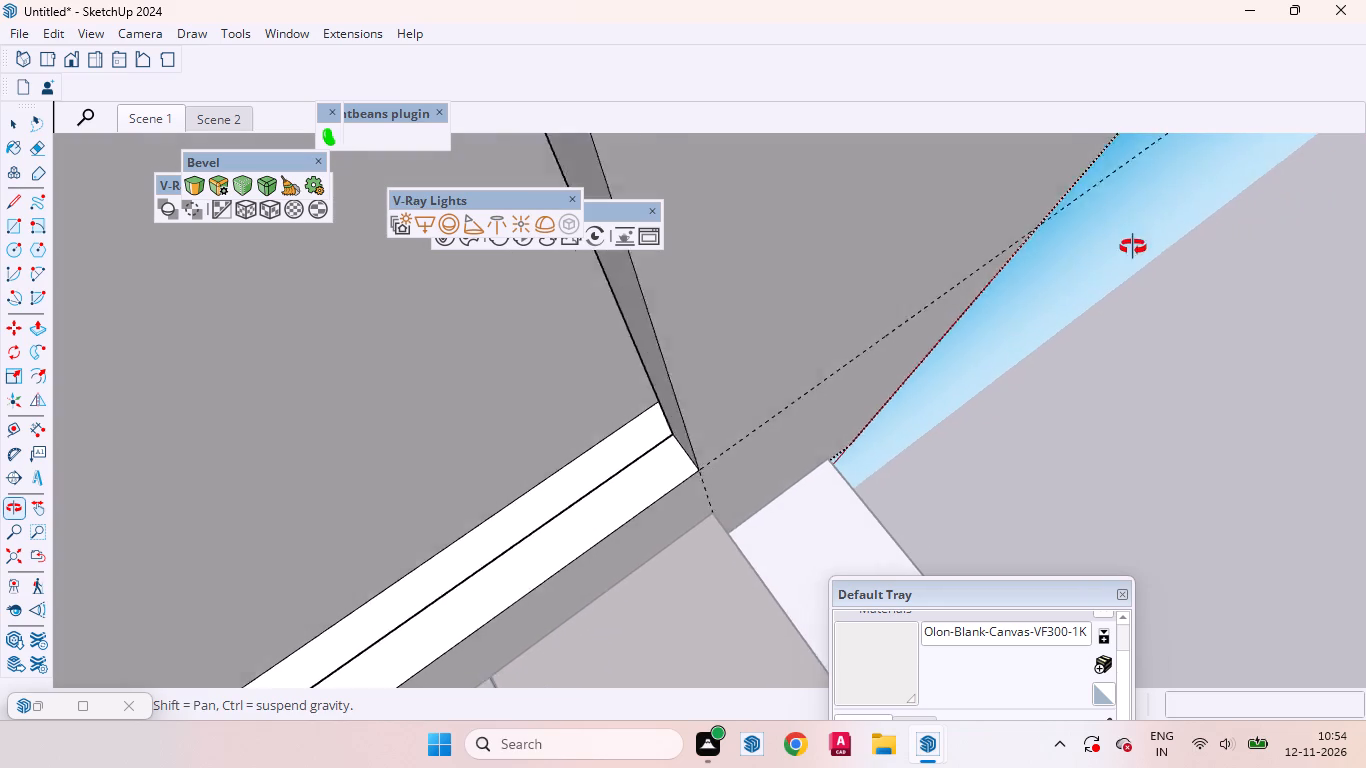
ctrl+middle_drag(1133, 247, 1140, 247)
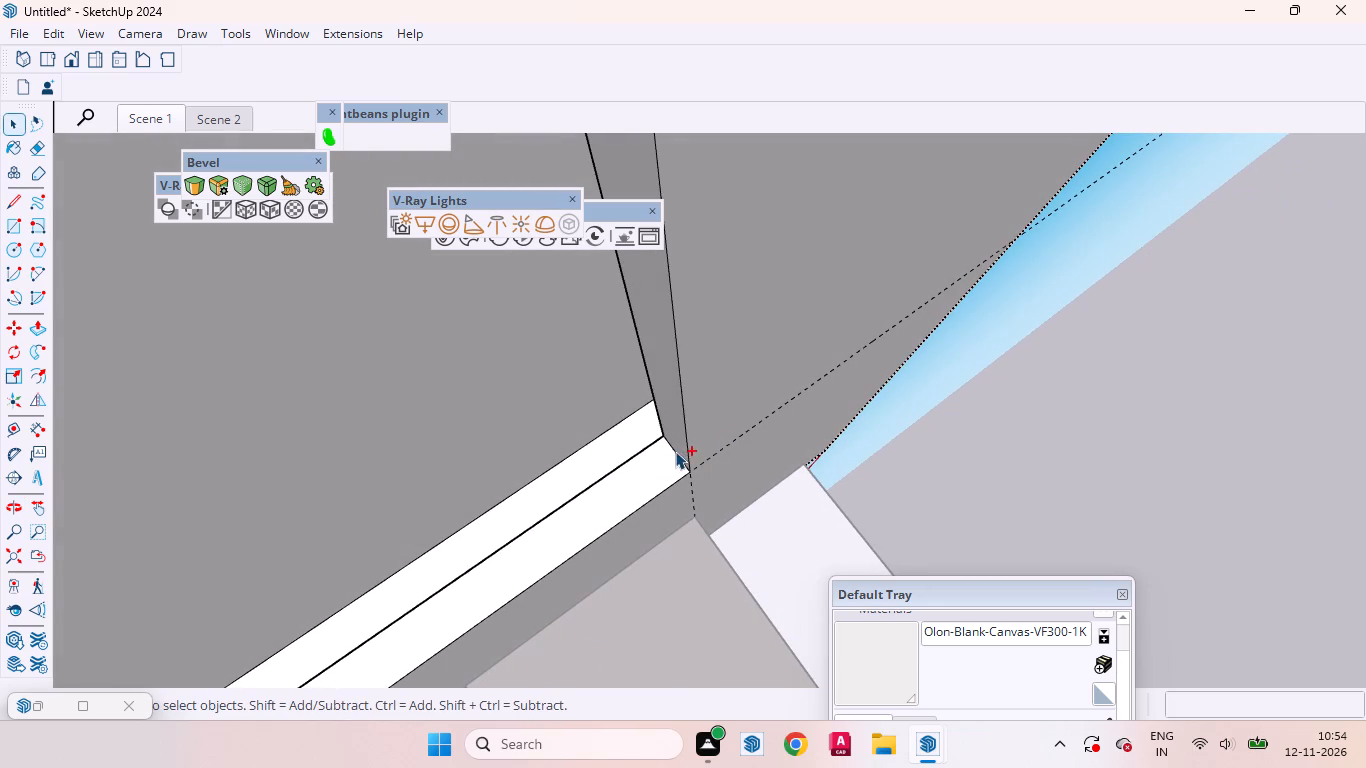
ctrl+click(675, 451)
ctrl+scroll(697, 484, down, 4)
ctrl+middle_drag(731, 475, 190, 576)
ctrl+scroll(896, 255, down, 5)
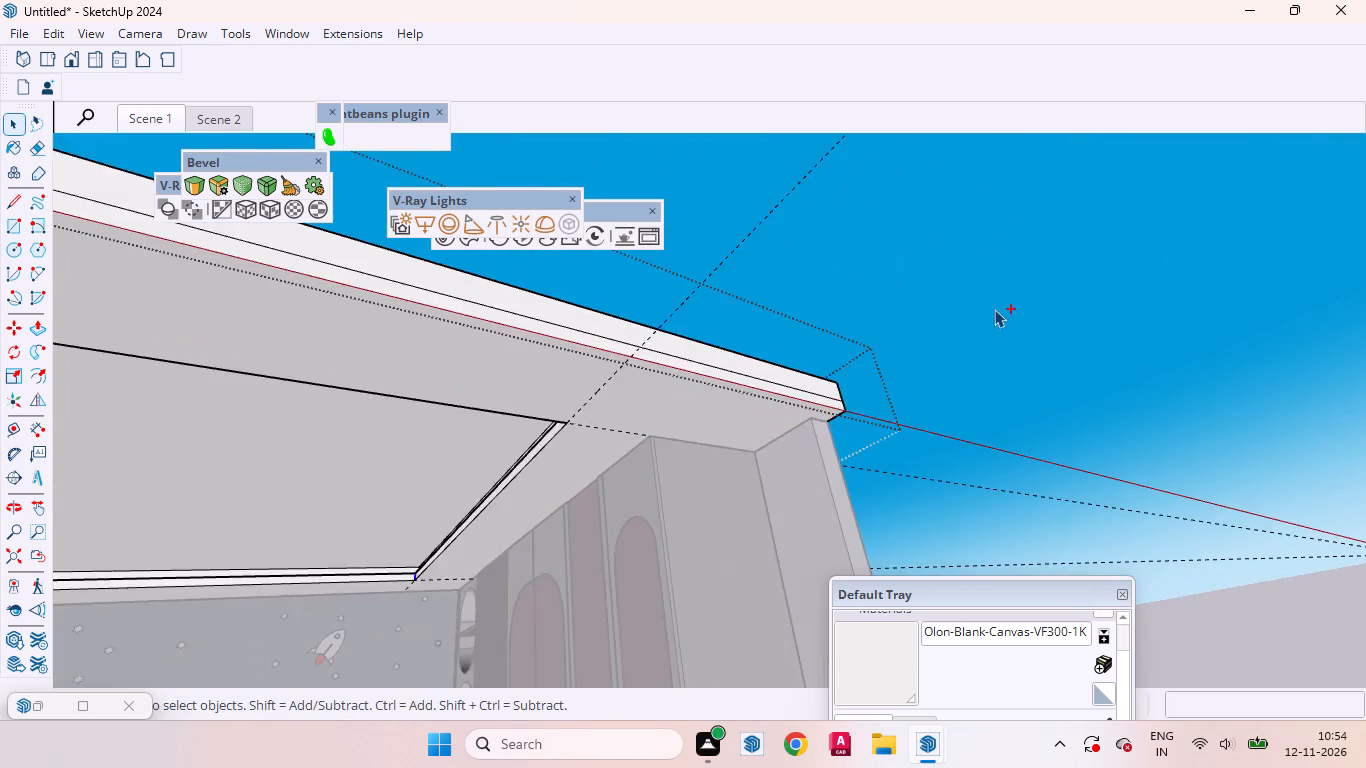
ctrl+scroll(994, 309, down, 9)
ctrl+scroll(1165, 382, up, 1)
ctrl+scroll(1165, 385, down, 19)
ctrl+middle_drag(785, 357, 610, 515)
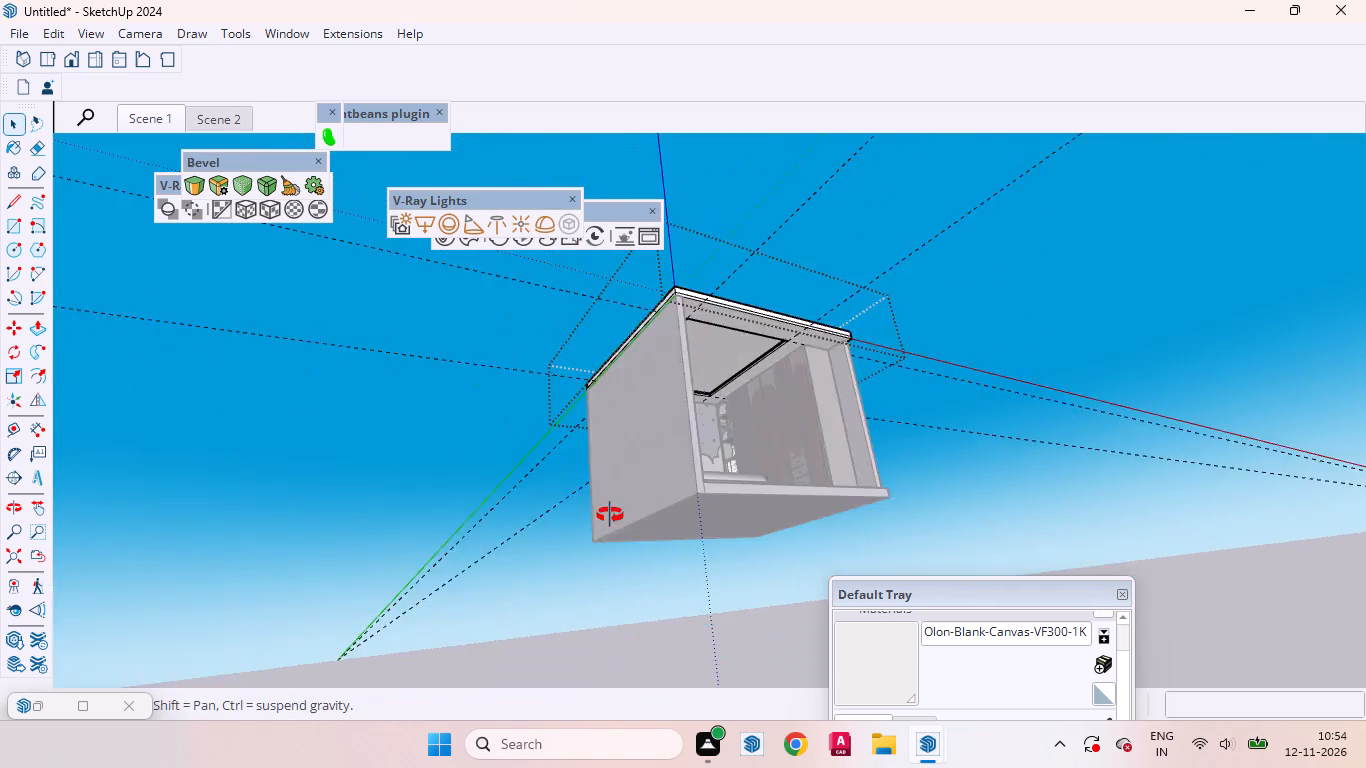
ctrl+middle_drag(610, 515, 184, 557)
ctrl+scroll(638, 265, up, 19)
ctrl+middle_drag(692, 492, 672, 459)
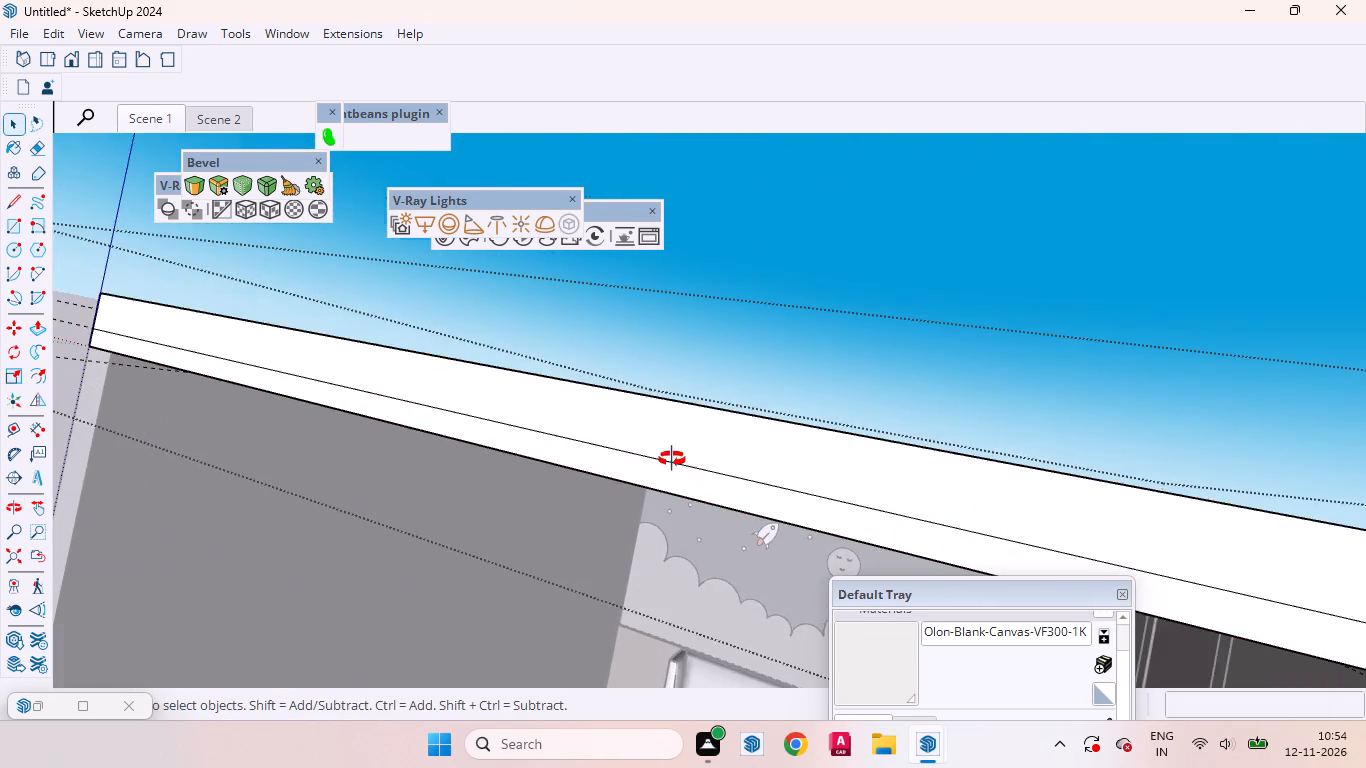
ctrl+middle_drag(672, 459, 286, 142)
ctrl+scroll(576, 400, up, 11)
ctrl+middle_drag(613, 493, 535, 442)
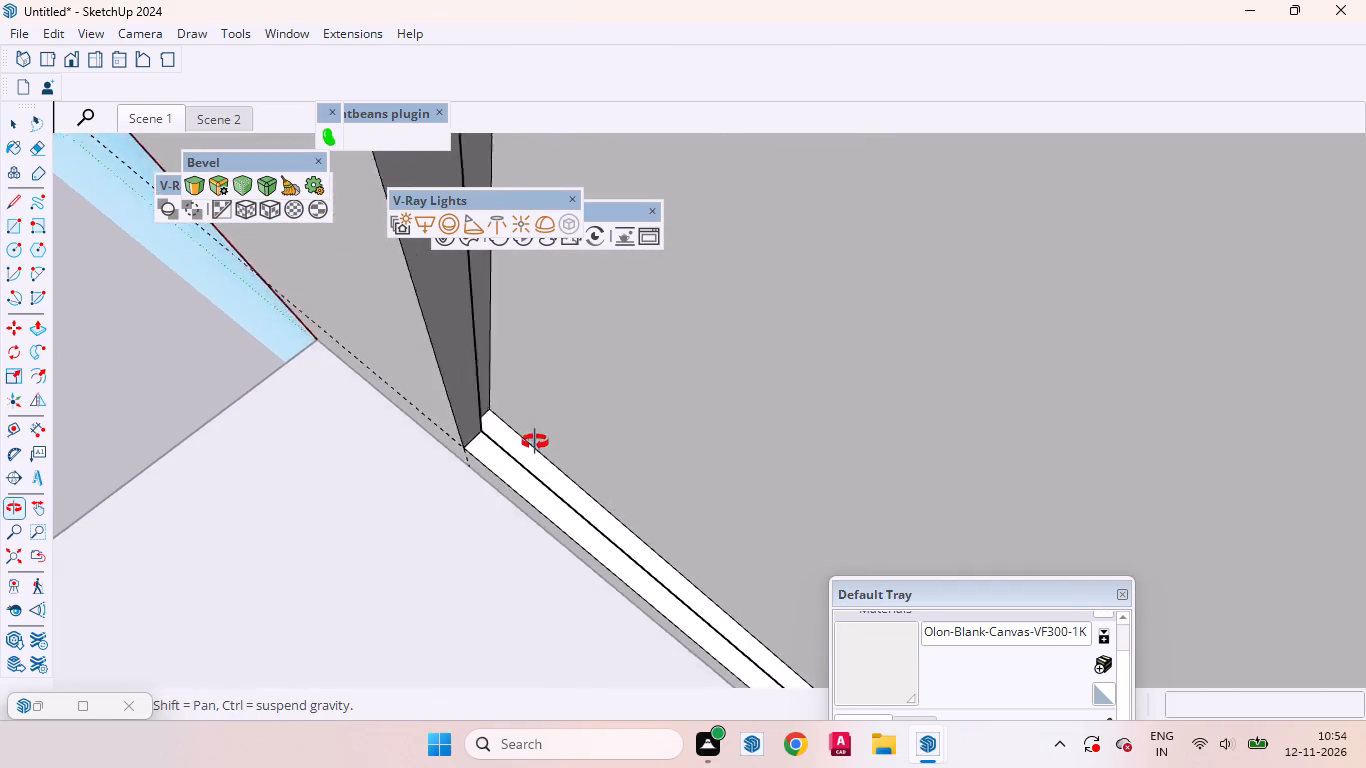
ctrl+middle_drag(535, 442, 519, 429)
ctrl+click(476, 430)
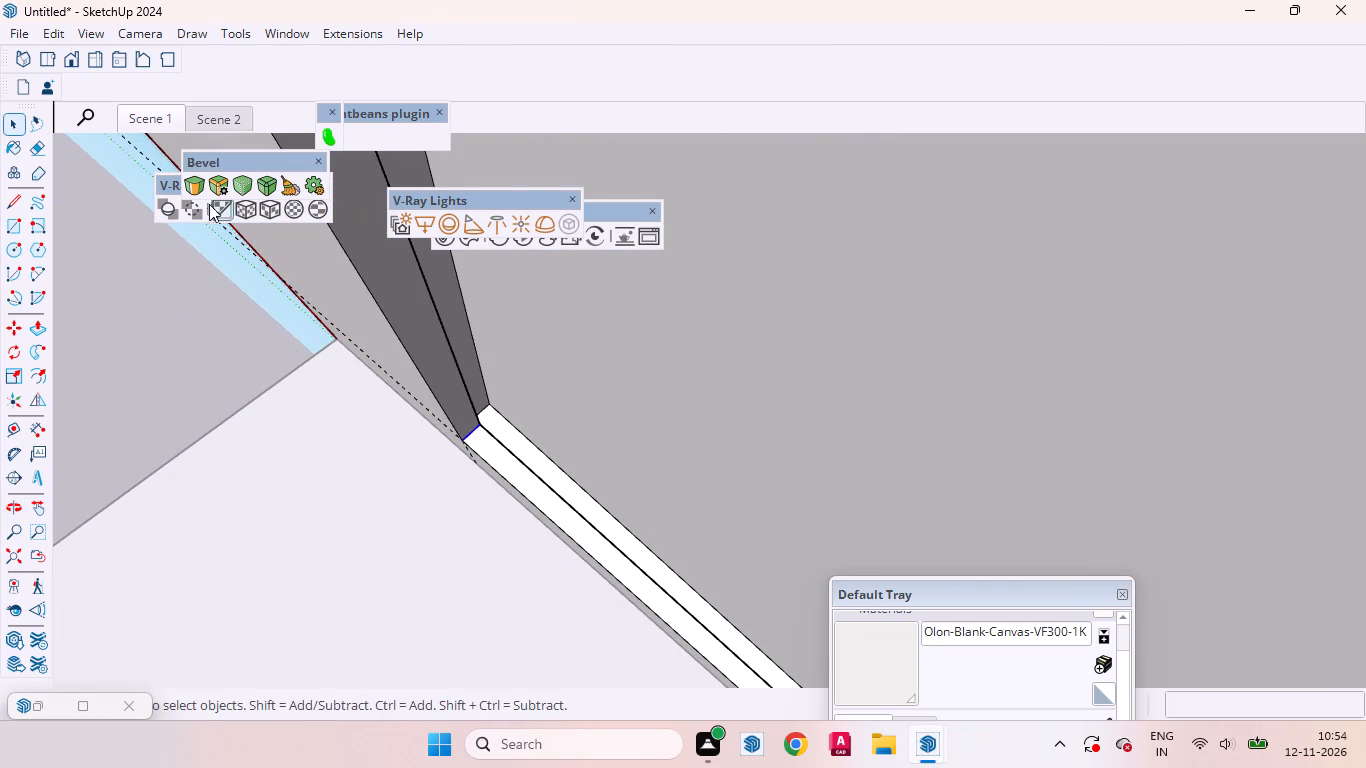
click(196, 185)
click(190, 183)
scroll(483, 447, up, 4)
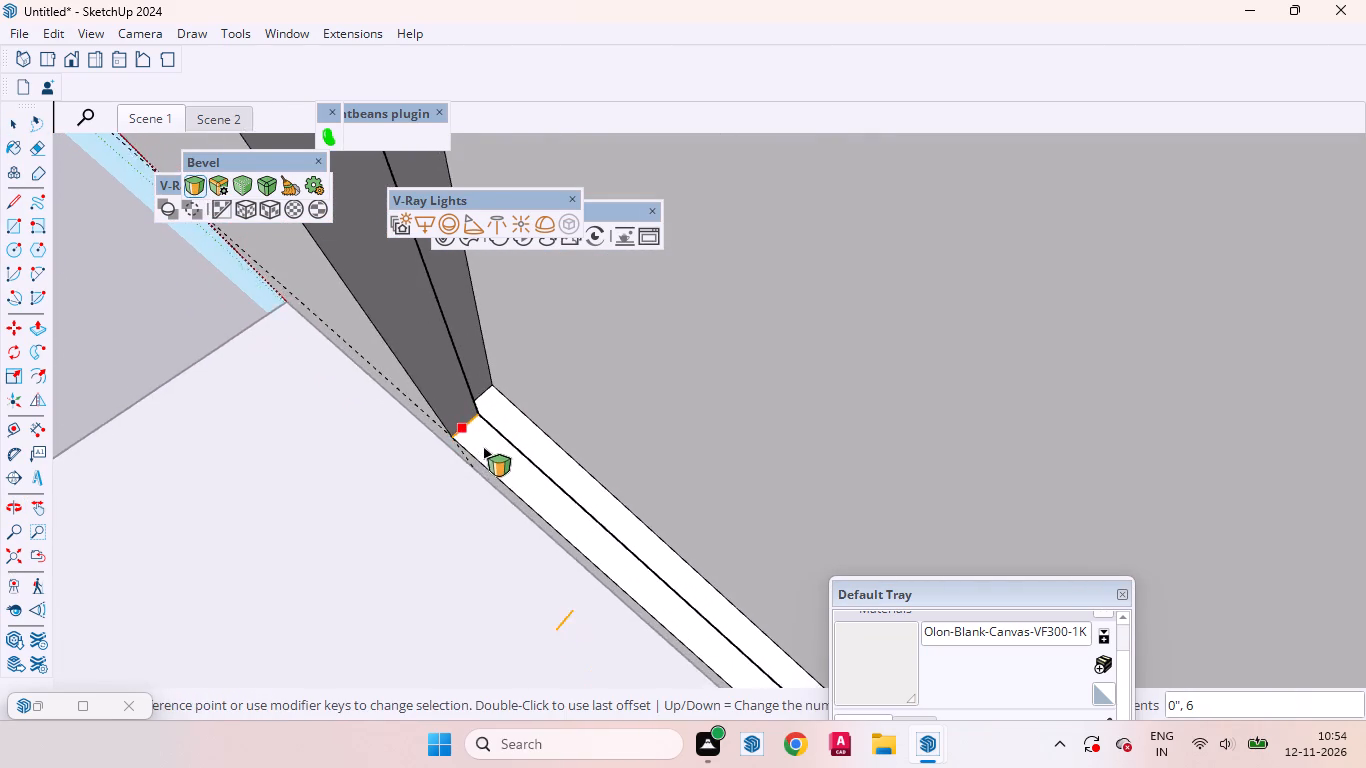
scroll(483, 447, up, 13)
click(459, 409)
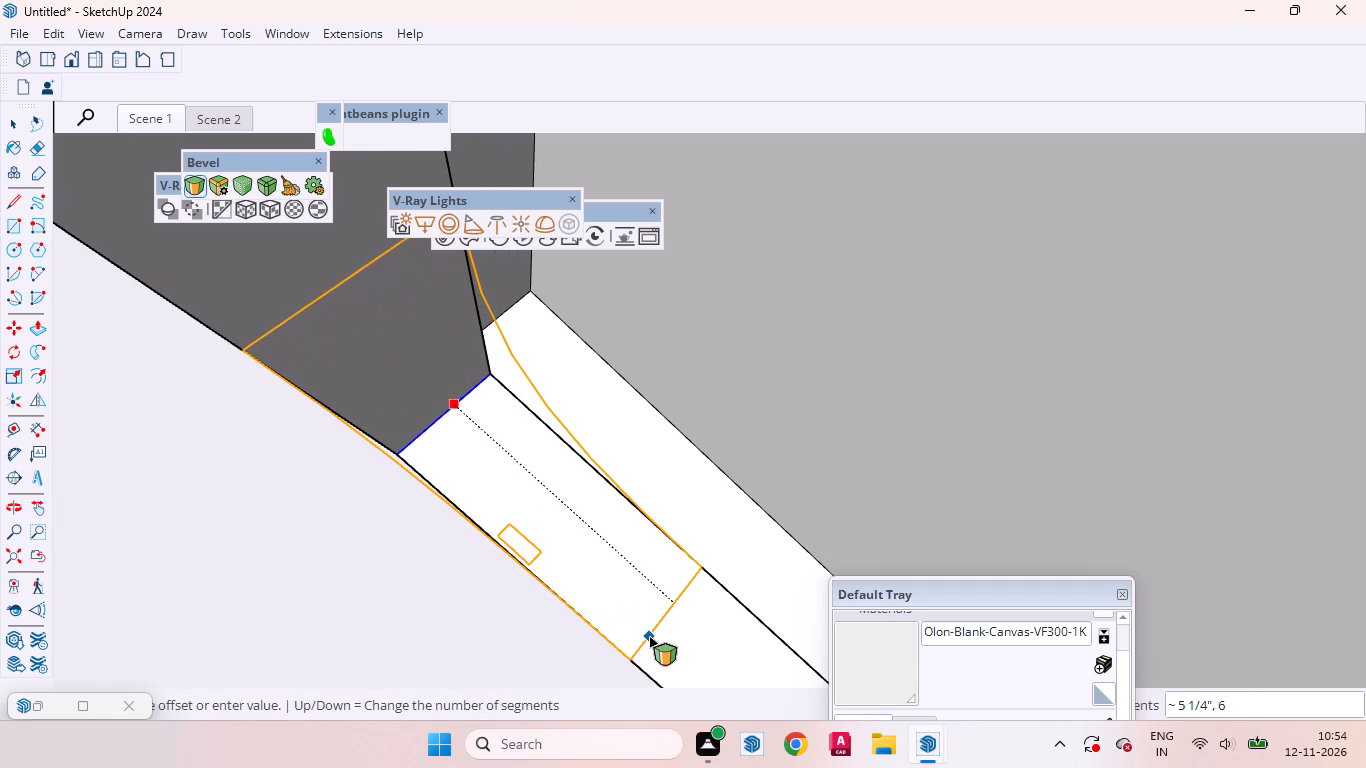
click(657, 648)
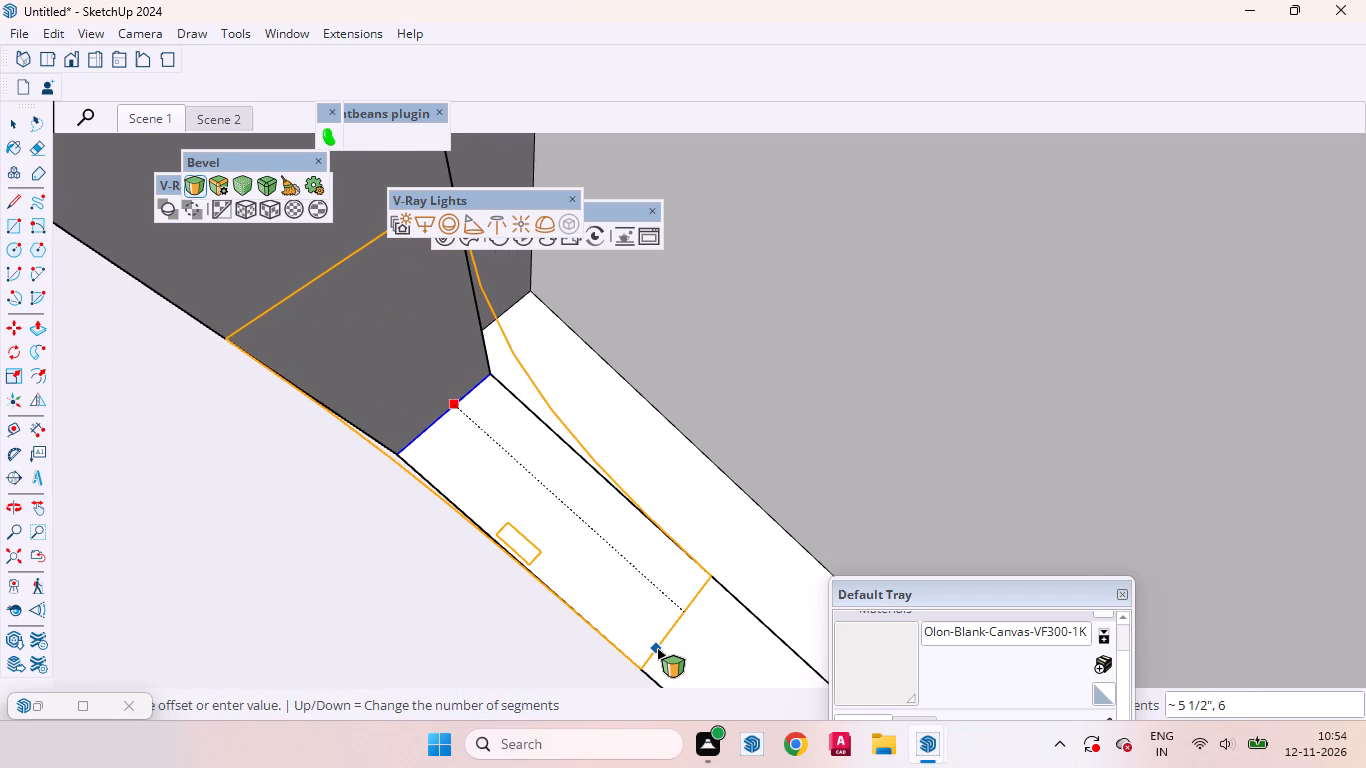
key(space)
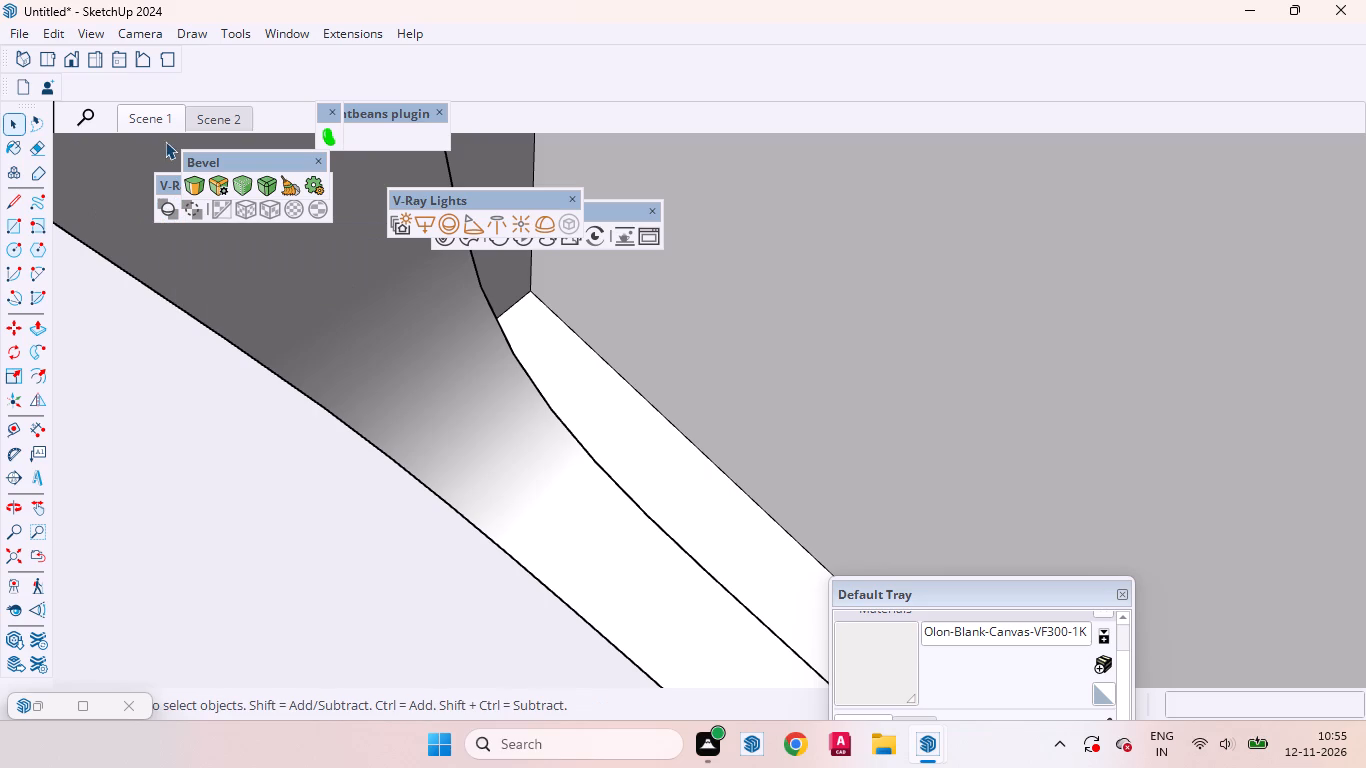
Switch to Scene 2, leave the ceiling group and examine the recess's rounded corners from inside and outside the room.
click(196, 127)
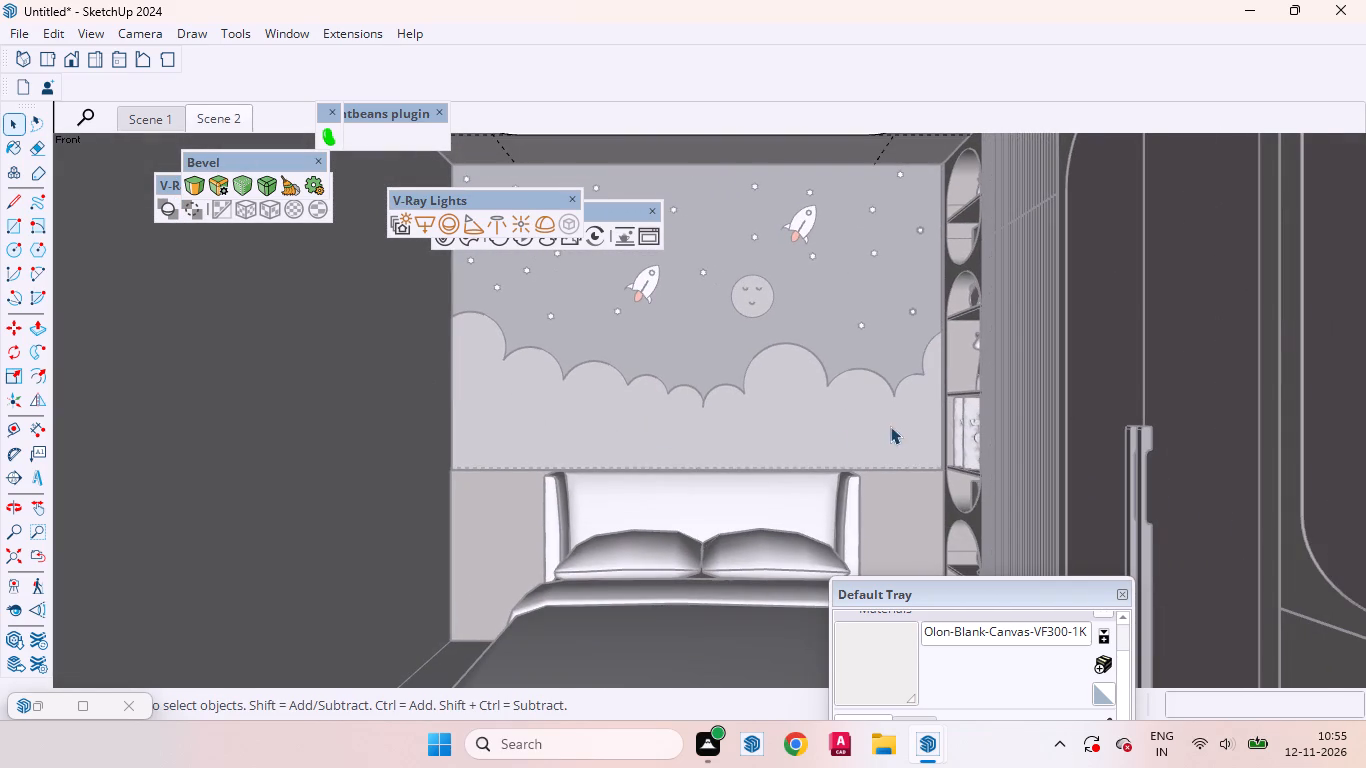
scroll(913, 403, down, 11)
click(1216, 435)
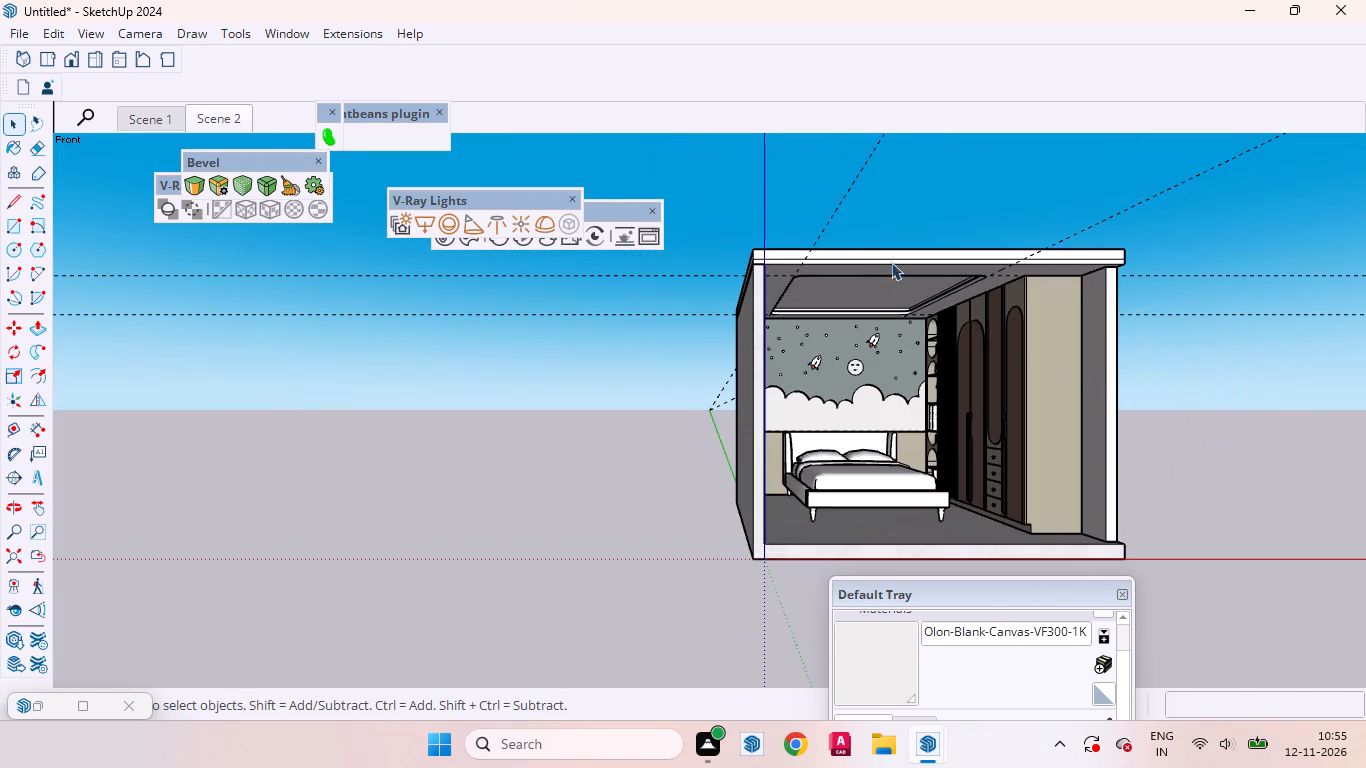
scroll(858, 258, up, 20)
scroll(858, 258, up, 5)
middle_drag(543, 339, 577, 275)
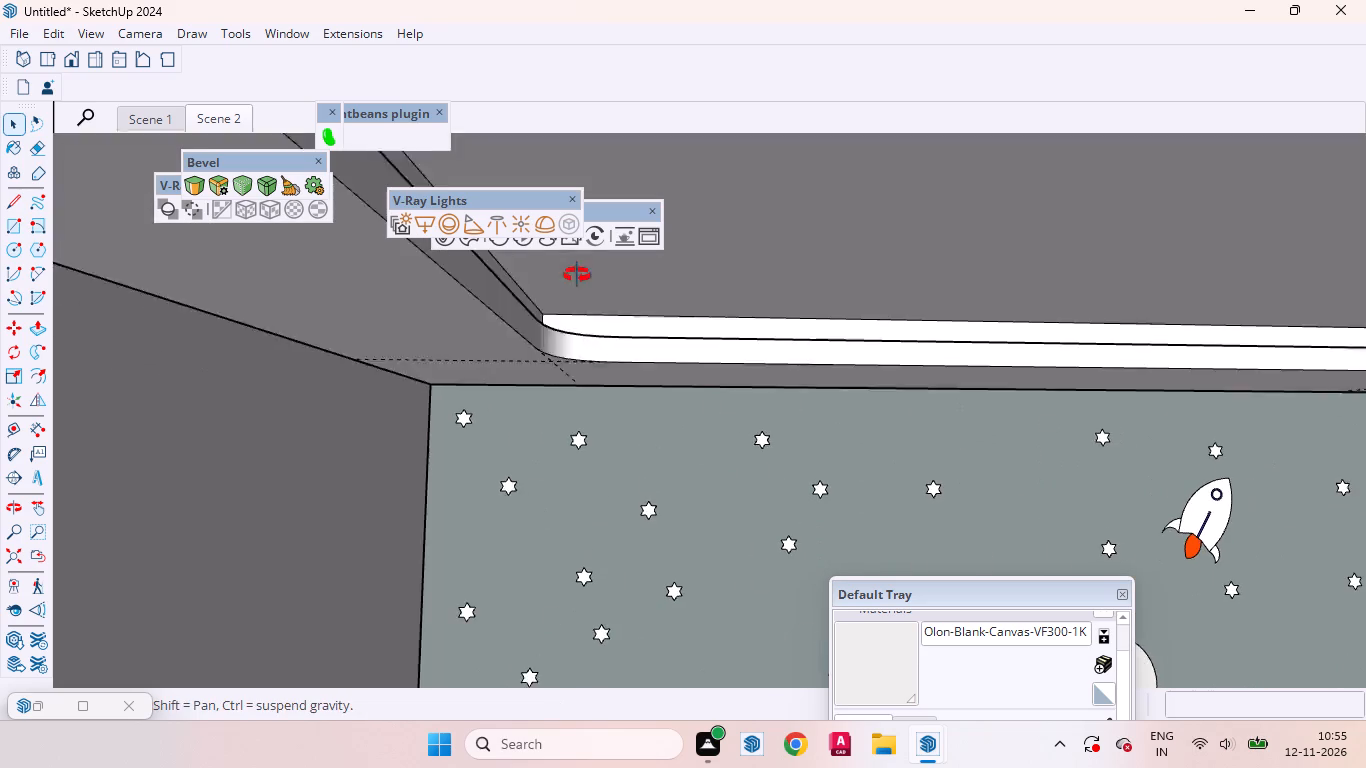
middle_drag(577, 275, 623, 182)
scroll(617, 400, down, 11)
scroll(678, 426, up, 1)
key(space)
scroll(1029, 358, up, 4)
scroll(782, 371, down, 3)
scroll(782, 373, up, 1)
scroll(786, 376, down, 9)
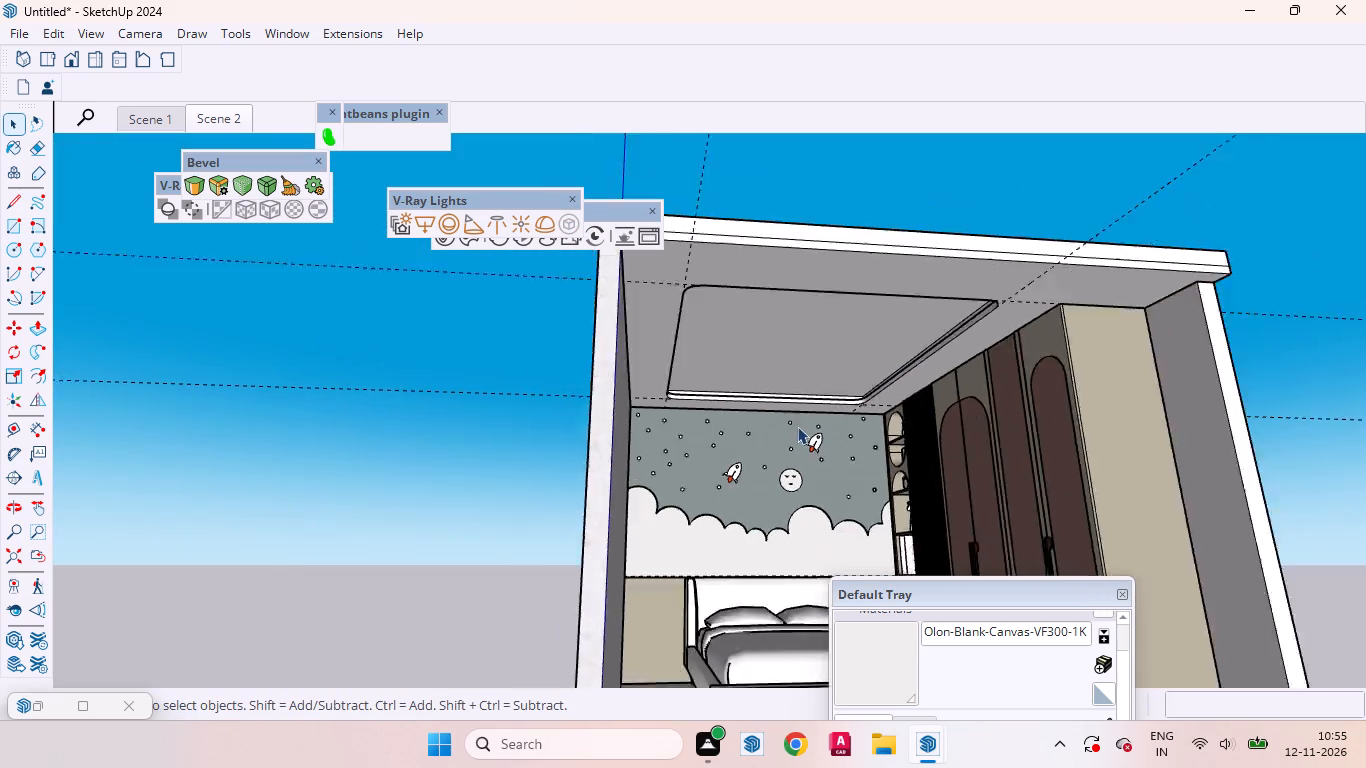
scroll(797, 426, down, 5)
Delete the dashed construction guides around the room, both outside and inside the ceiling group.
click(1059, 479)
drag(1120, 464, 1050, 245)
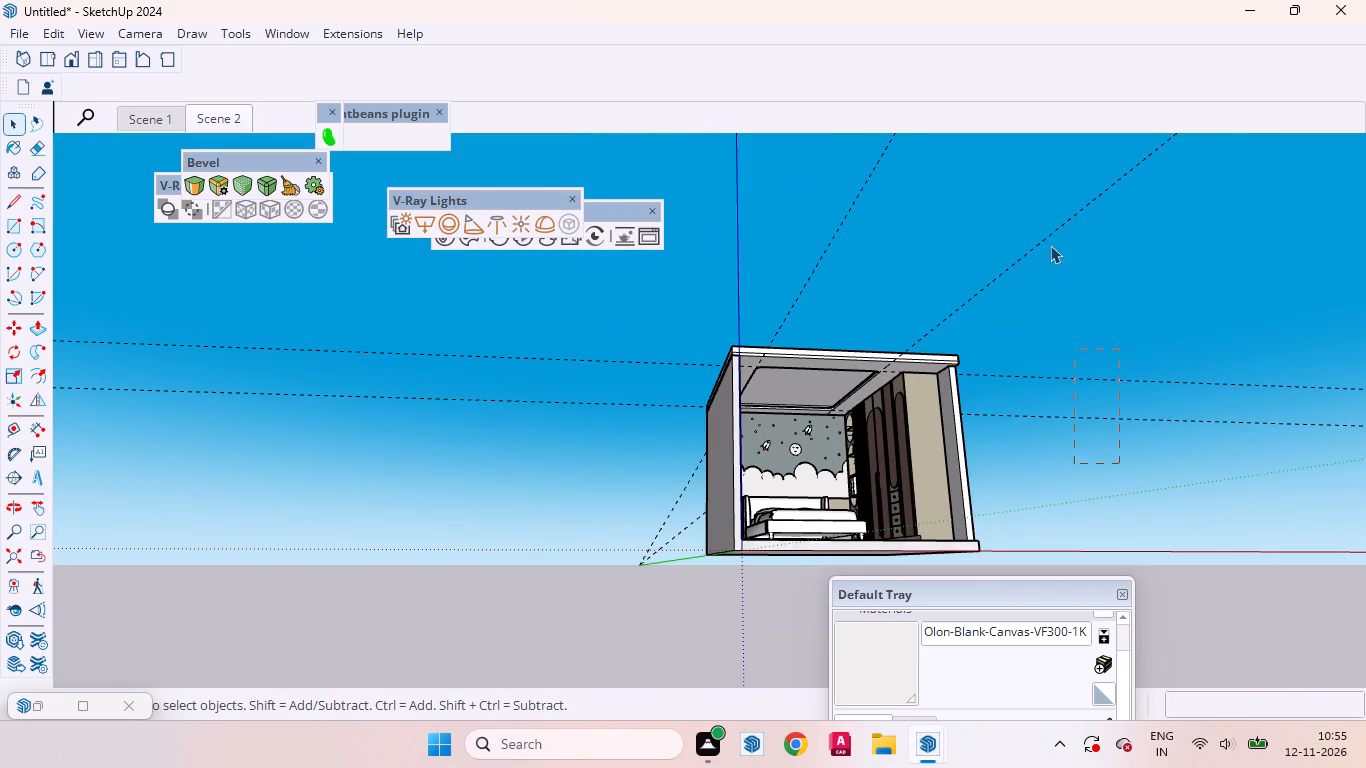
drag(1050, 245, 1049, 237)
scroll(875, 390, up, 1)
double_click(783, 387)
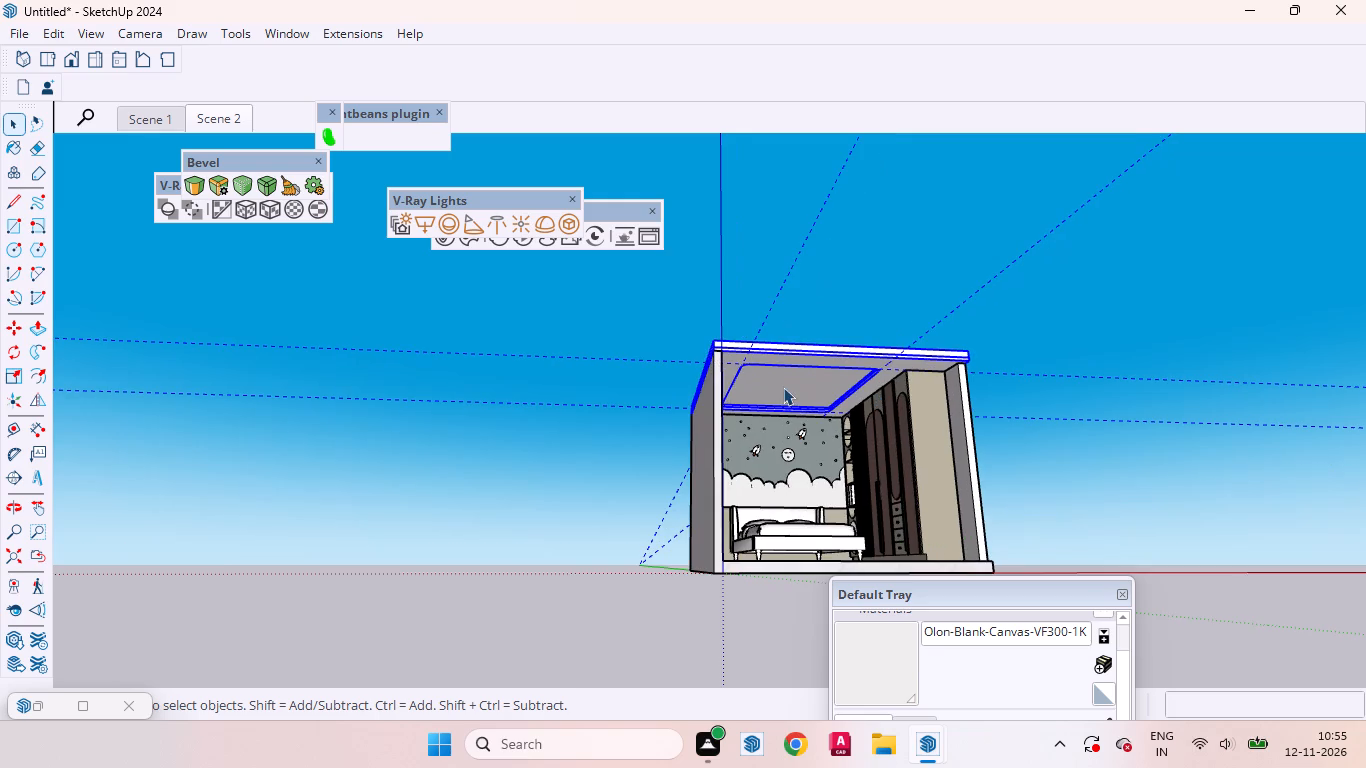
click(795, 390)
drag(1214, 469, 1077, 139)
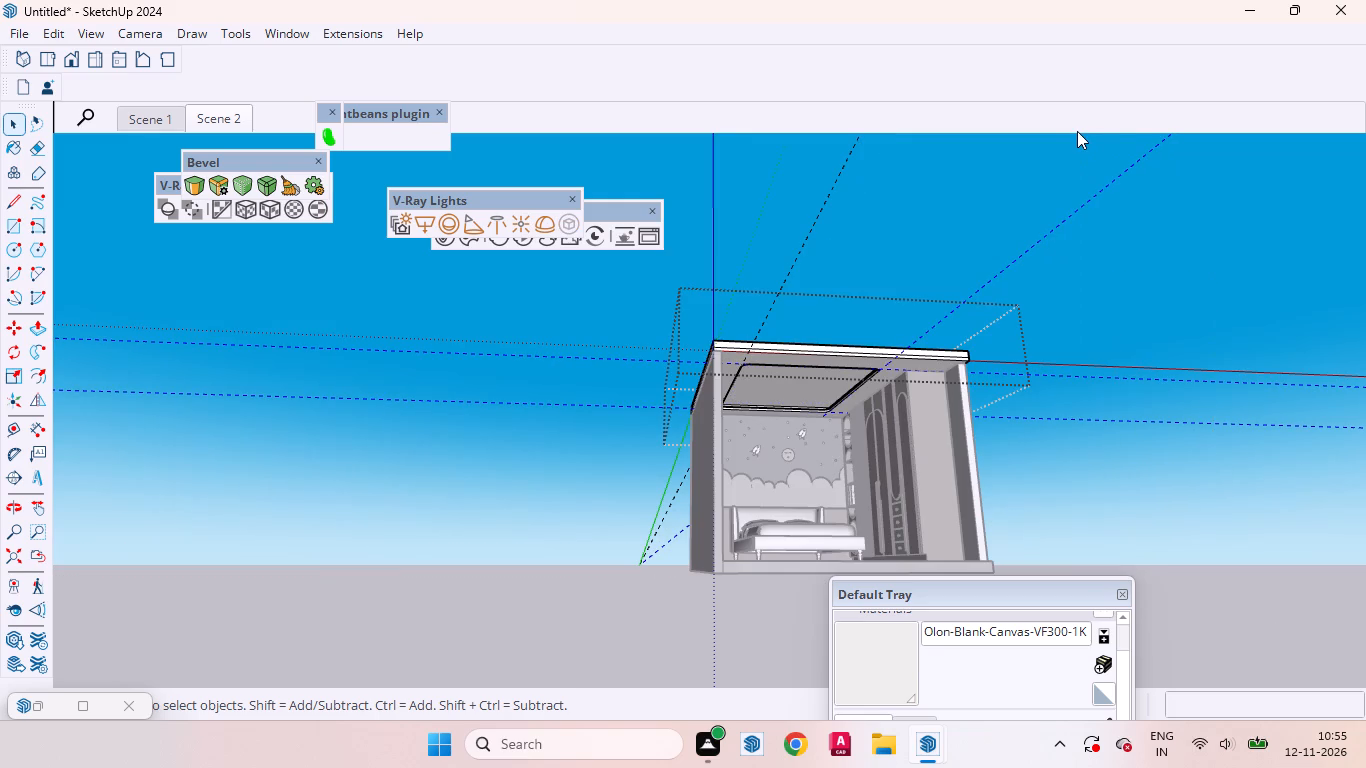
key(Delete)
drag(989, 295, 494, 102)
key(Delete)
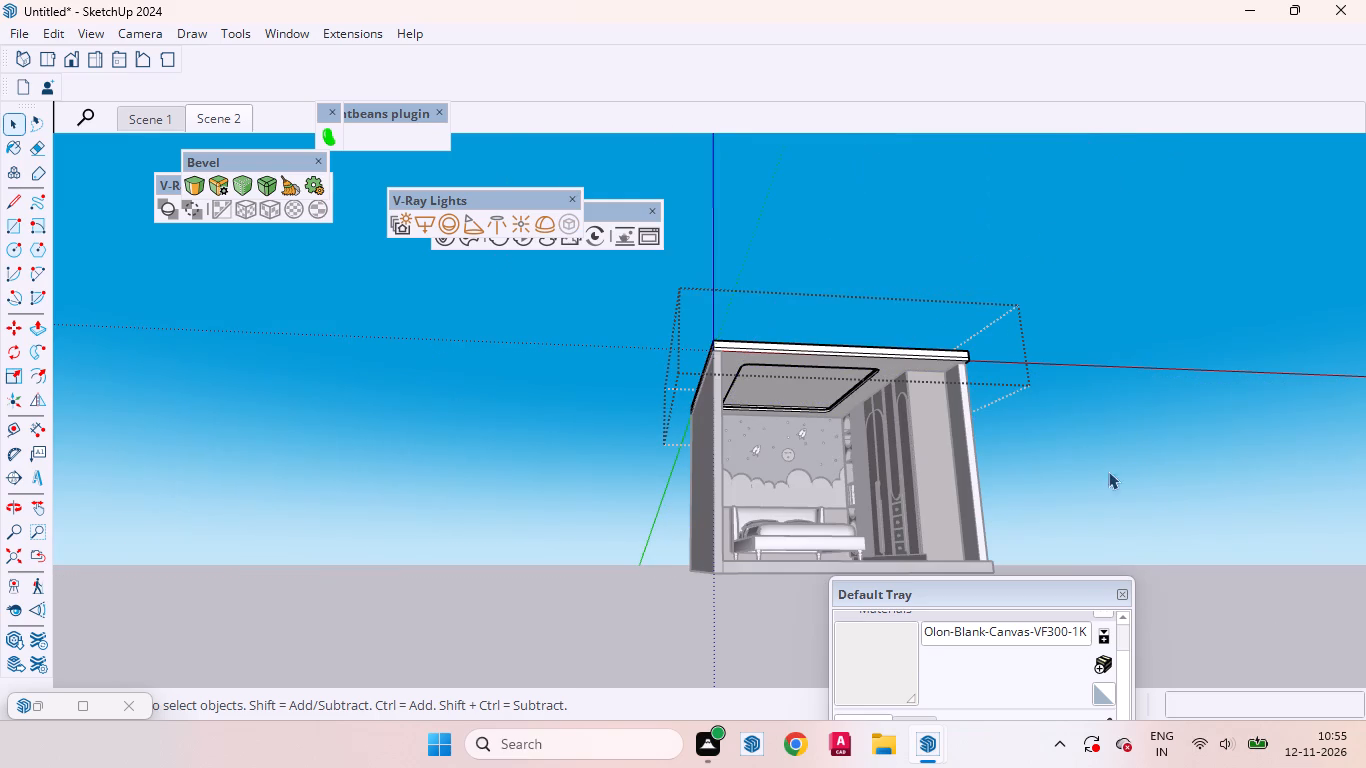
click(1121, 482)
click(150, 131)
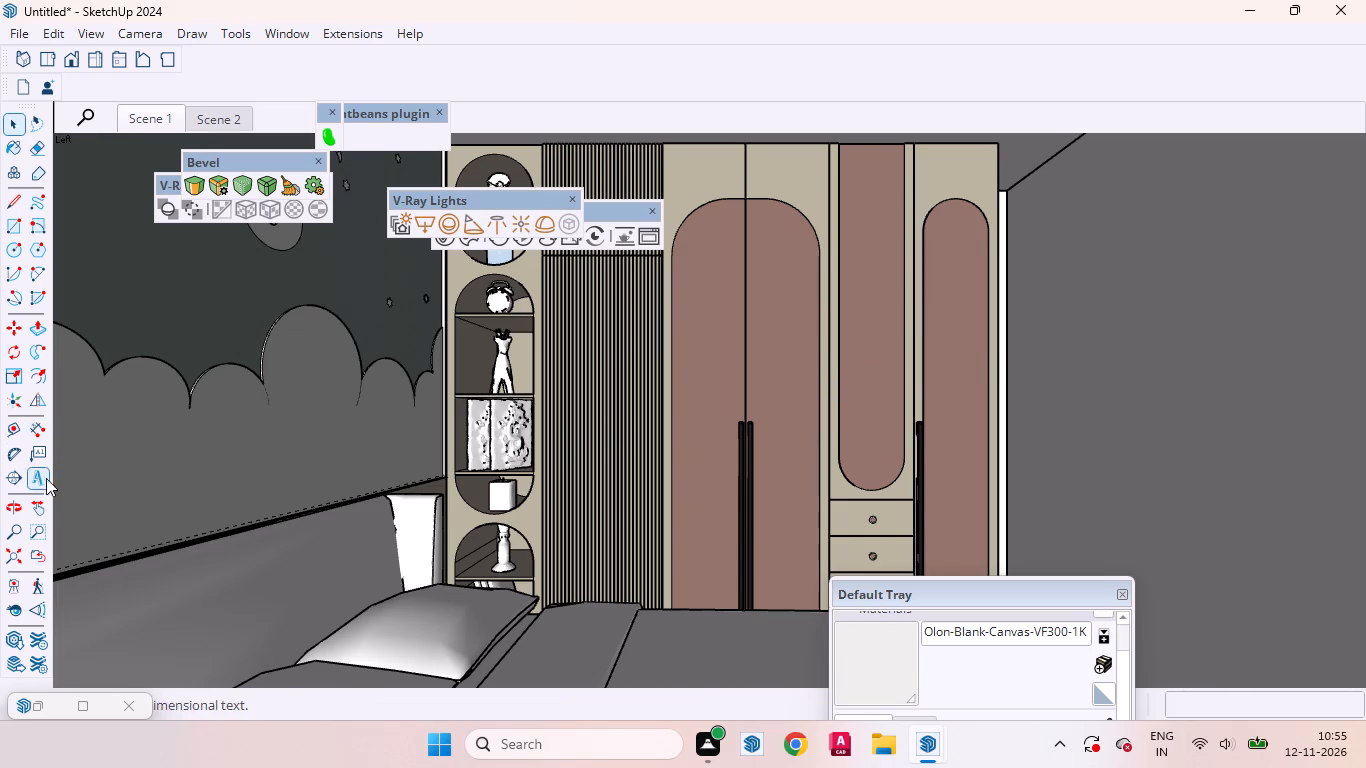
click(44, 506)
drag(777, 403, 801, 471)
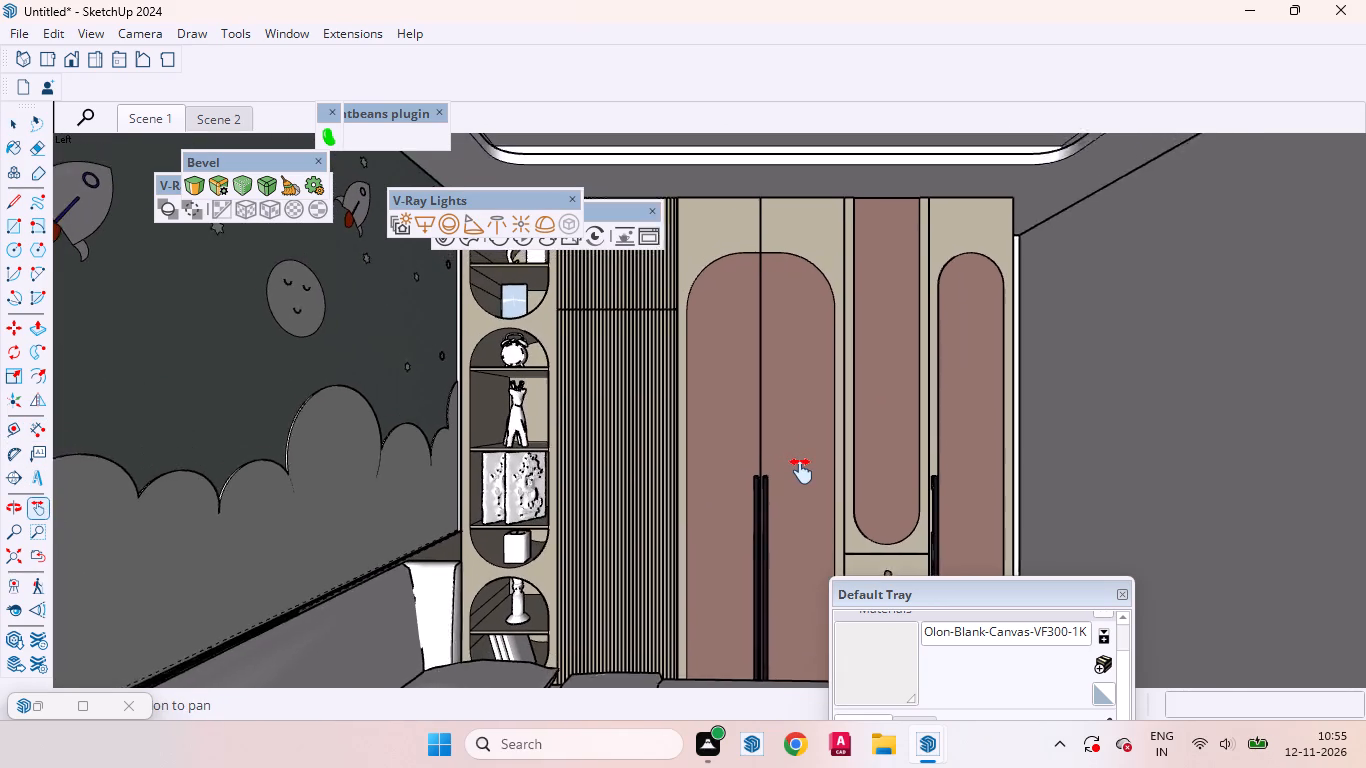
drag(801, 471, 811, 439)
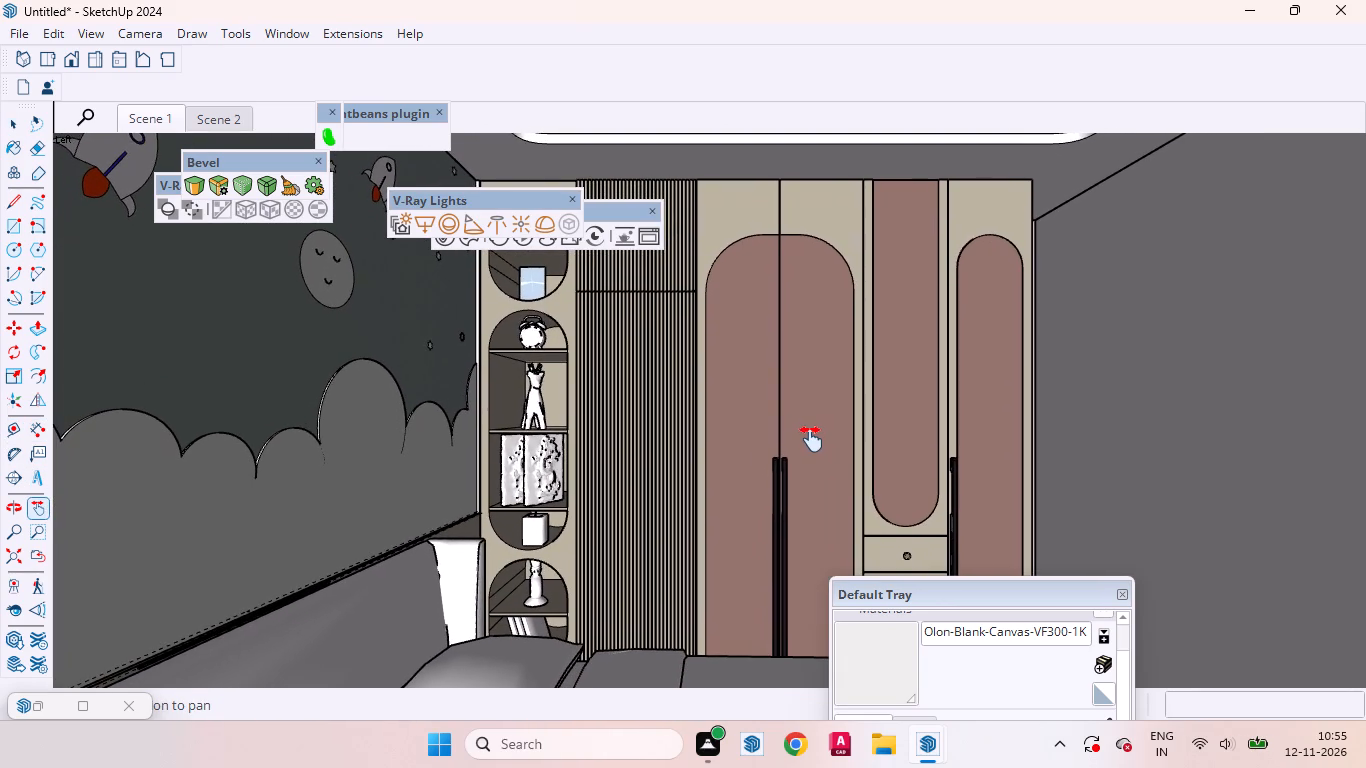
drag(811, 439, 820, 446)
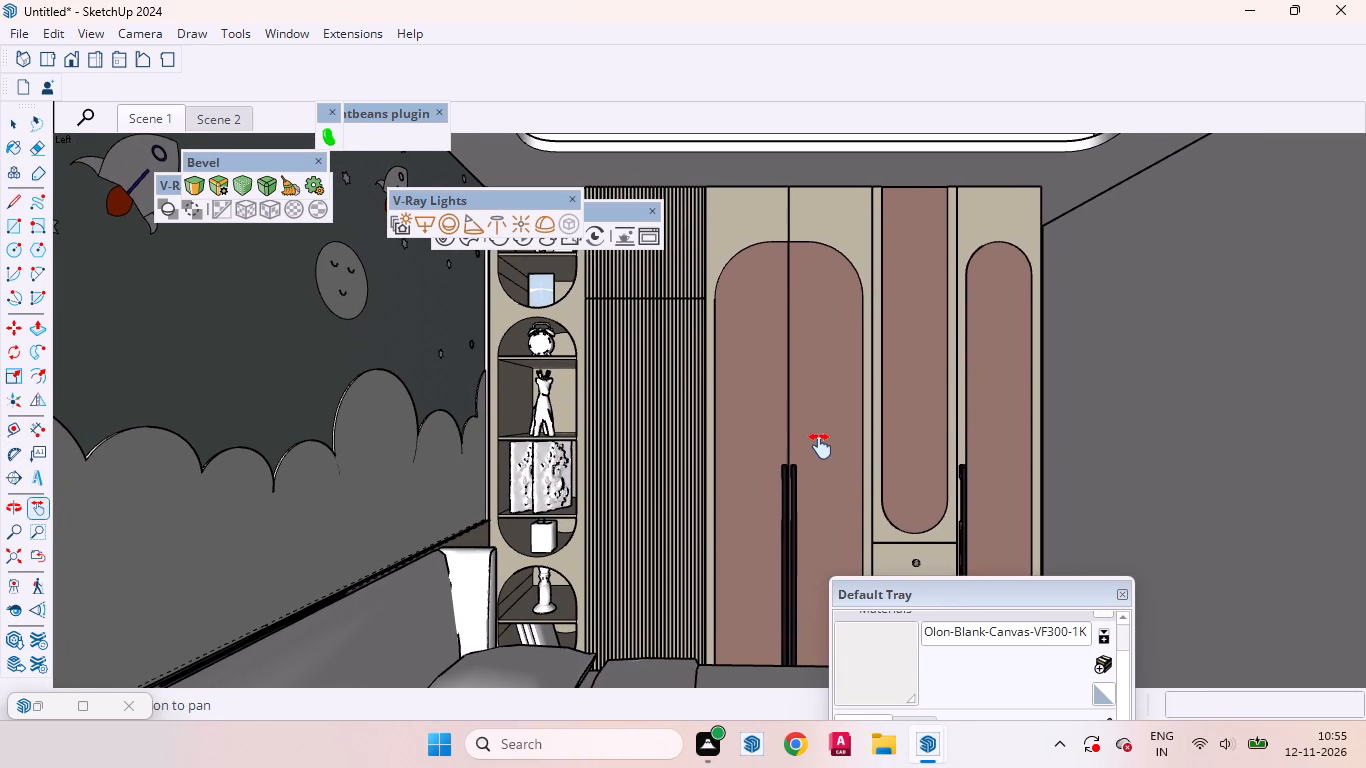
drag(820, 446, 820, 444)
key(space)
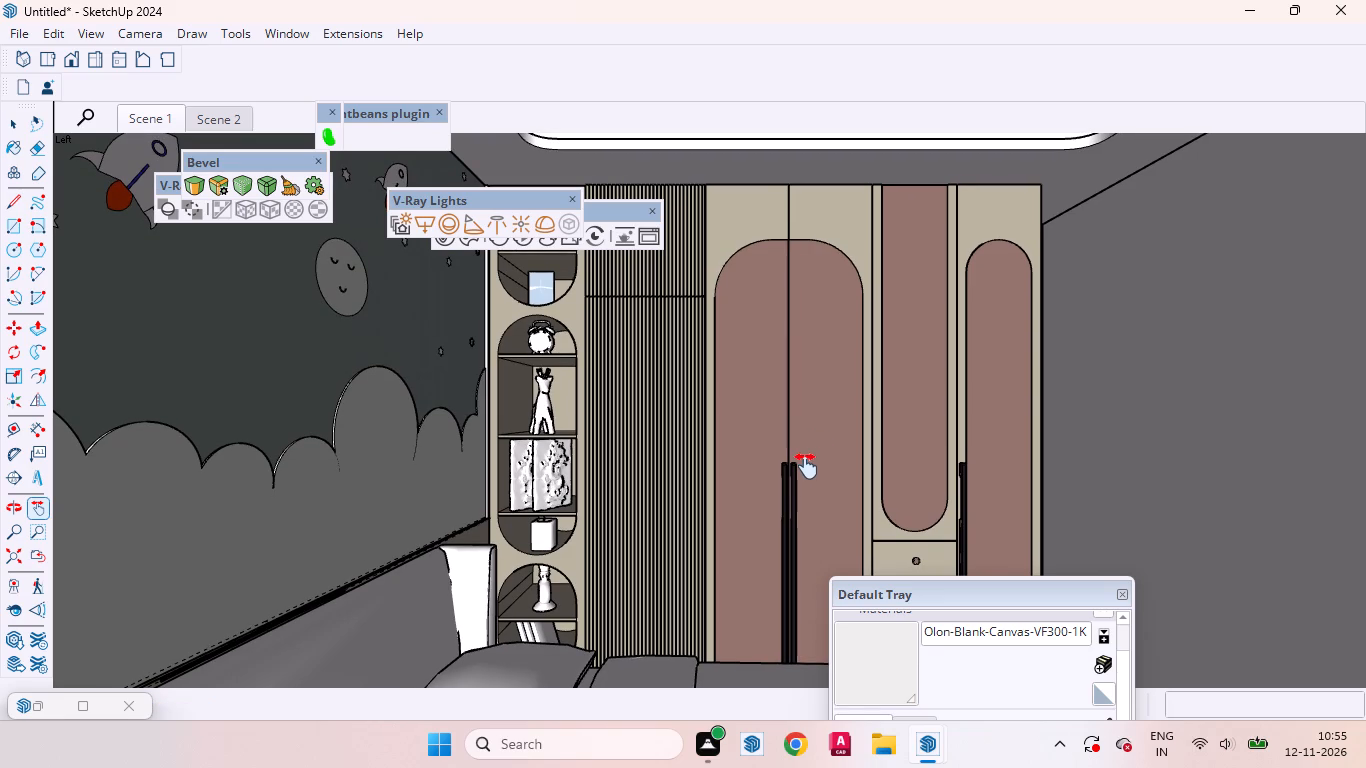
Switch to Scene 1 and examine the wardrobe wall together with the recessed ceiling from inside the room.
click(150, 122)
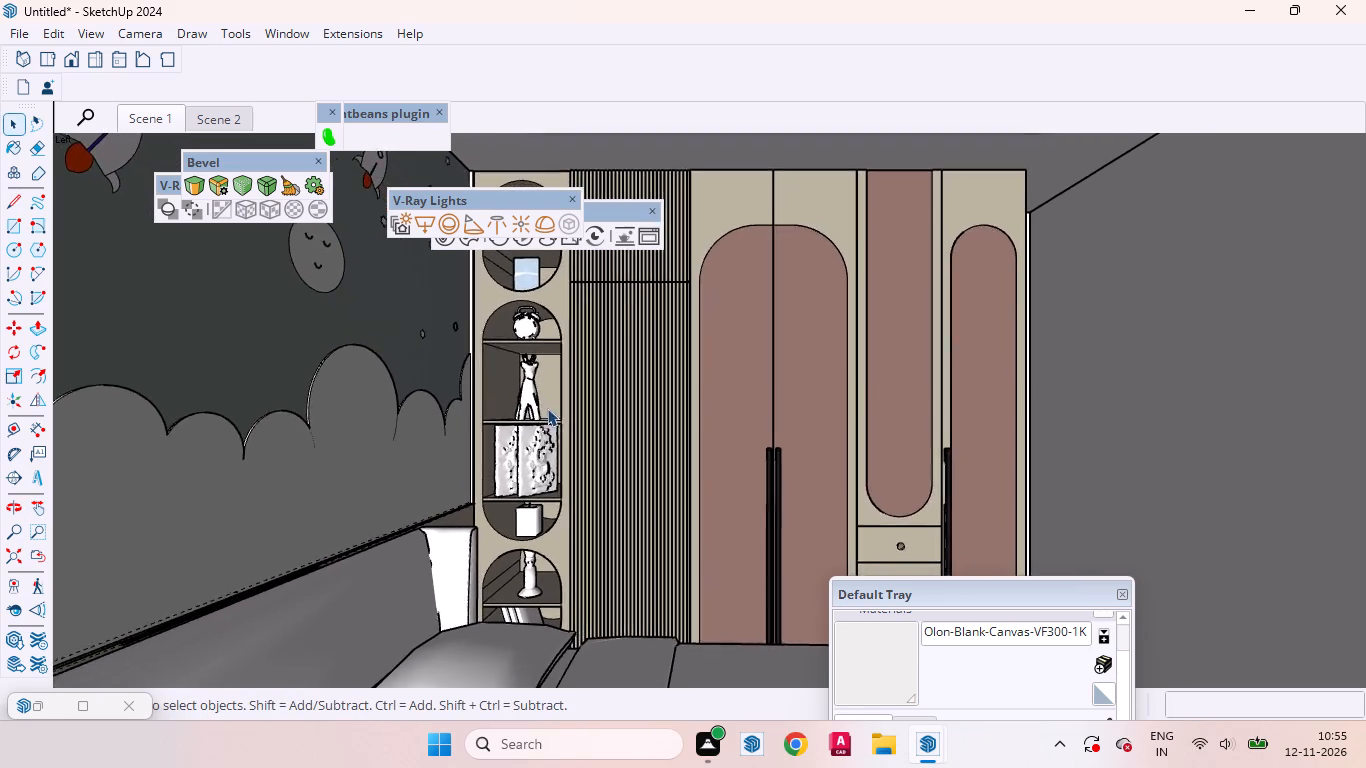
middle_drag(591, 530, 592, 508)
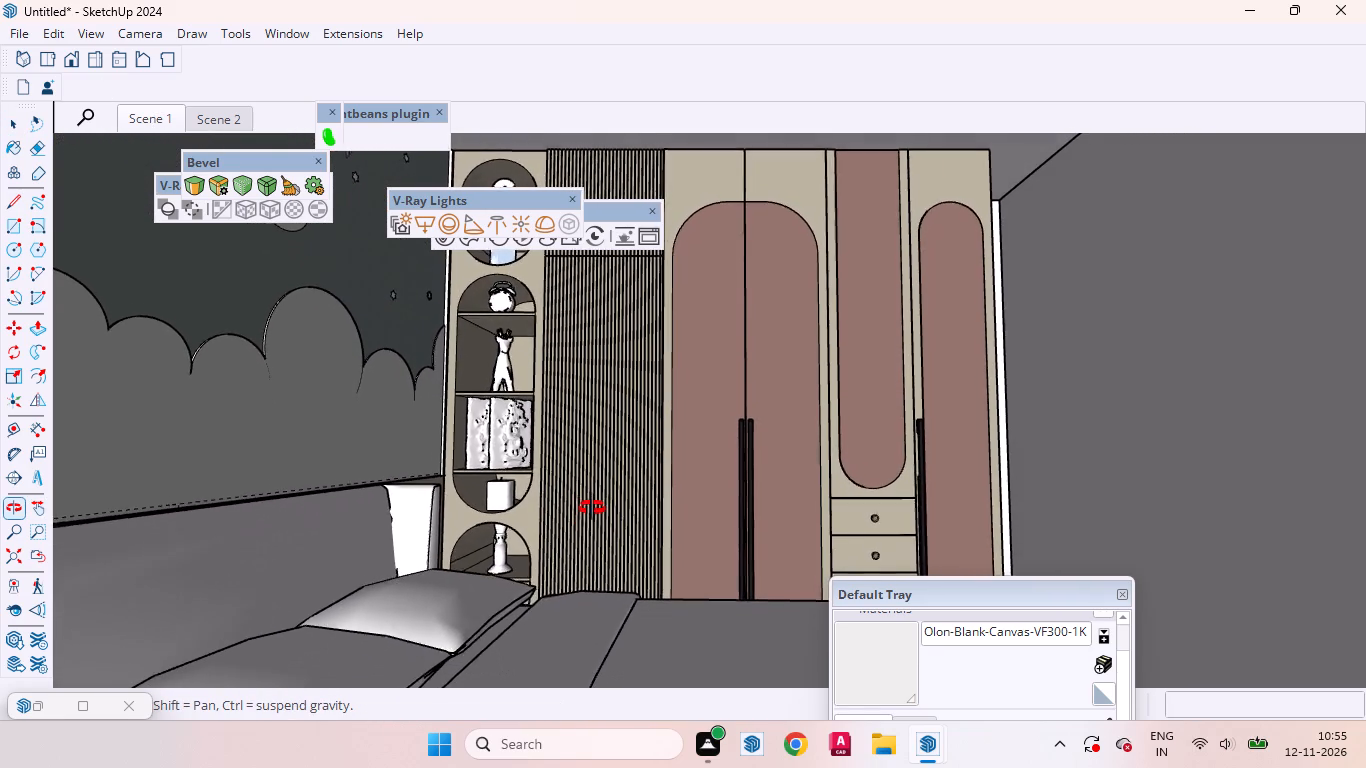
middle_drag(592, 508, 592, 504)
scroll(592, 504, up, 1)
scroll(619, 486, down, 1)
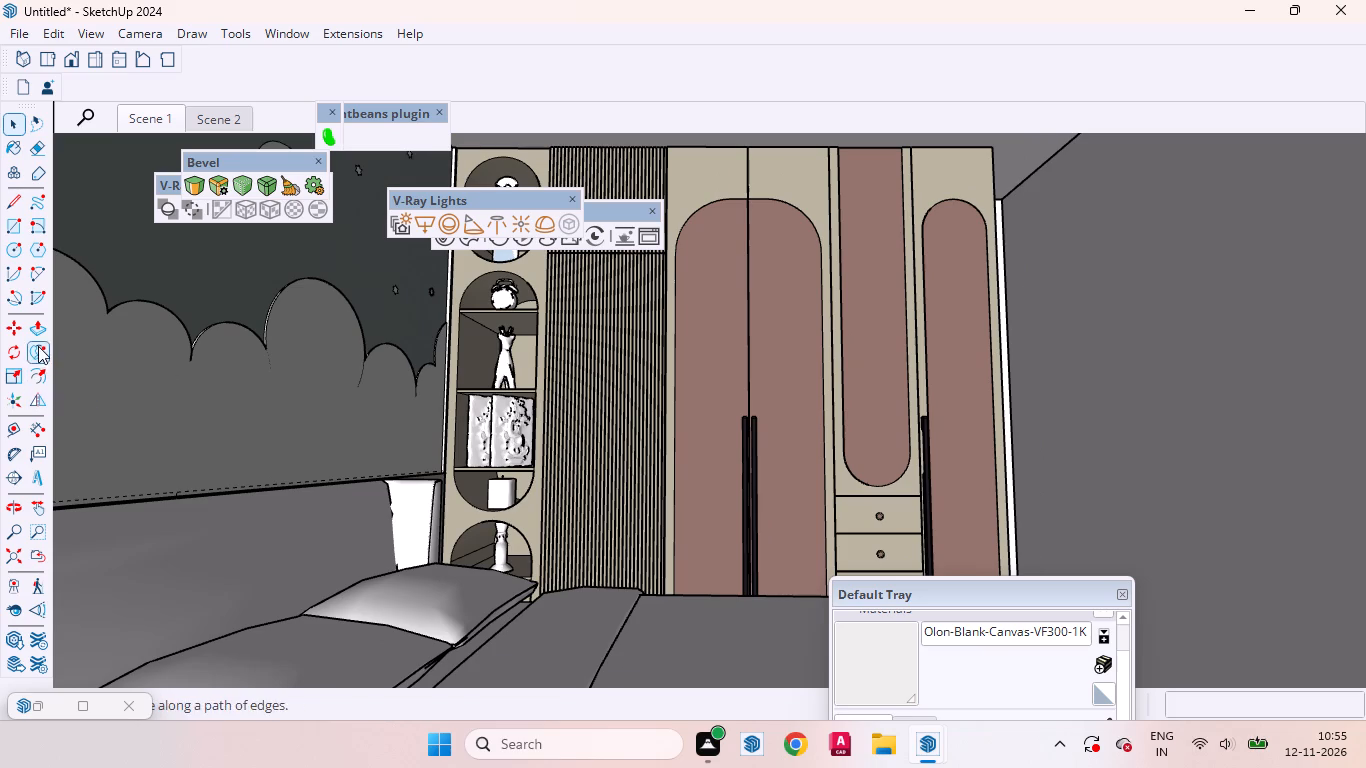
click(44, 500)
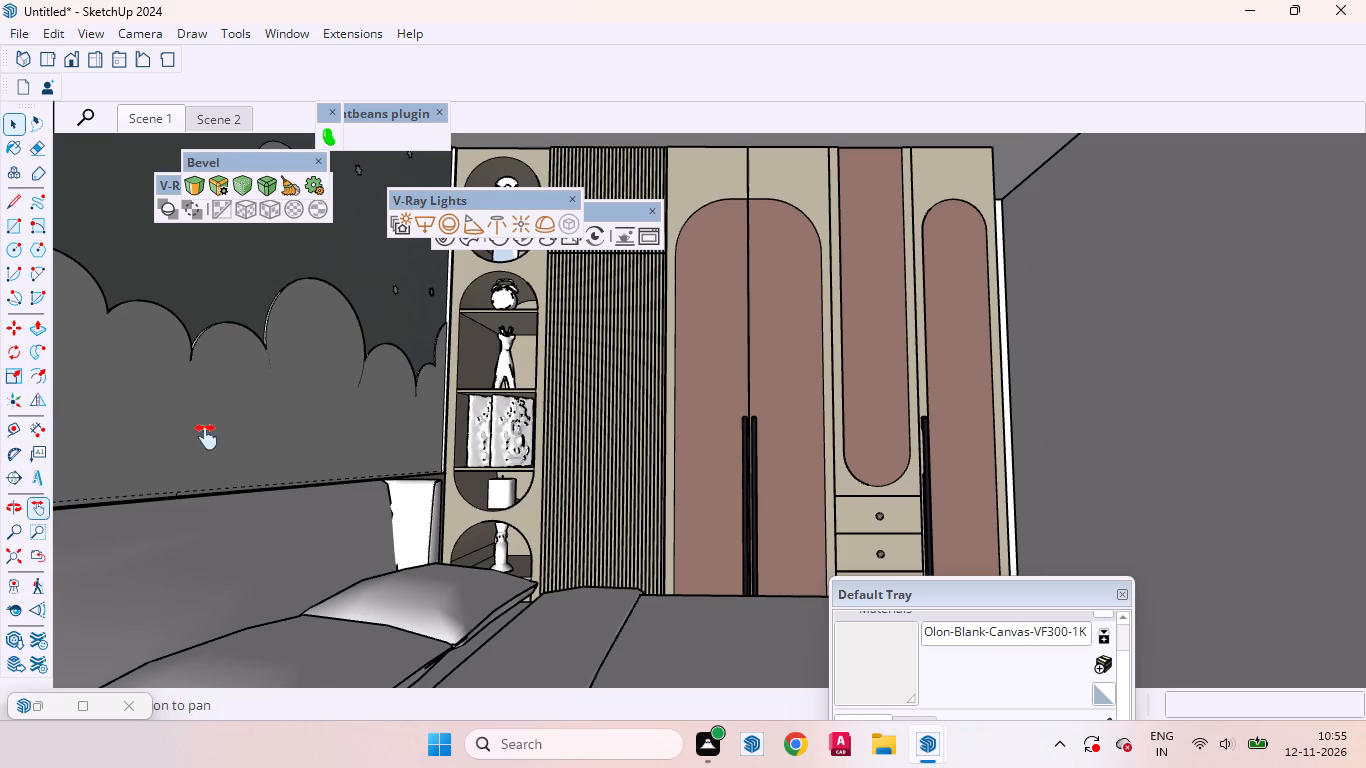
drag(723, 395, 734, 444)
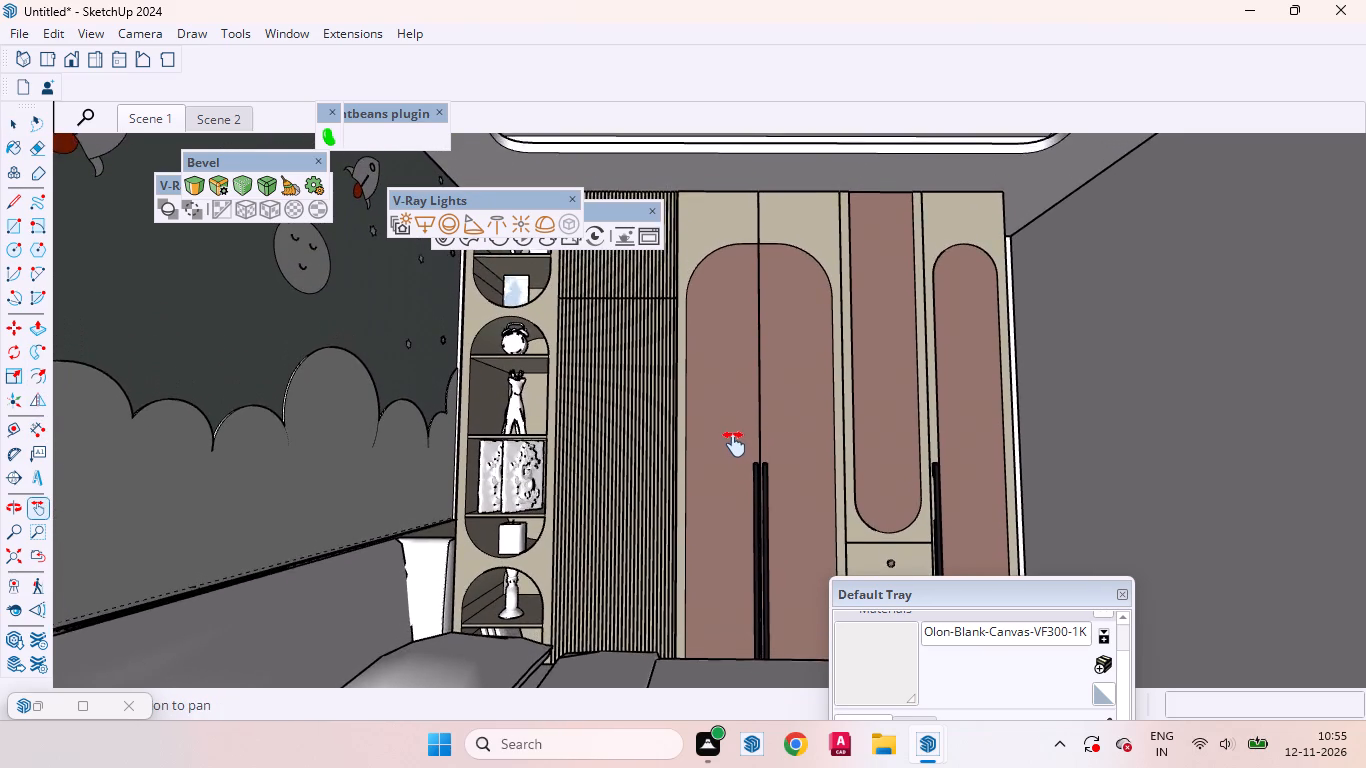
drag(734, 444, 735, 451)
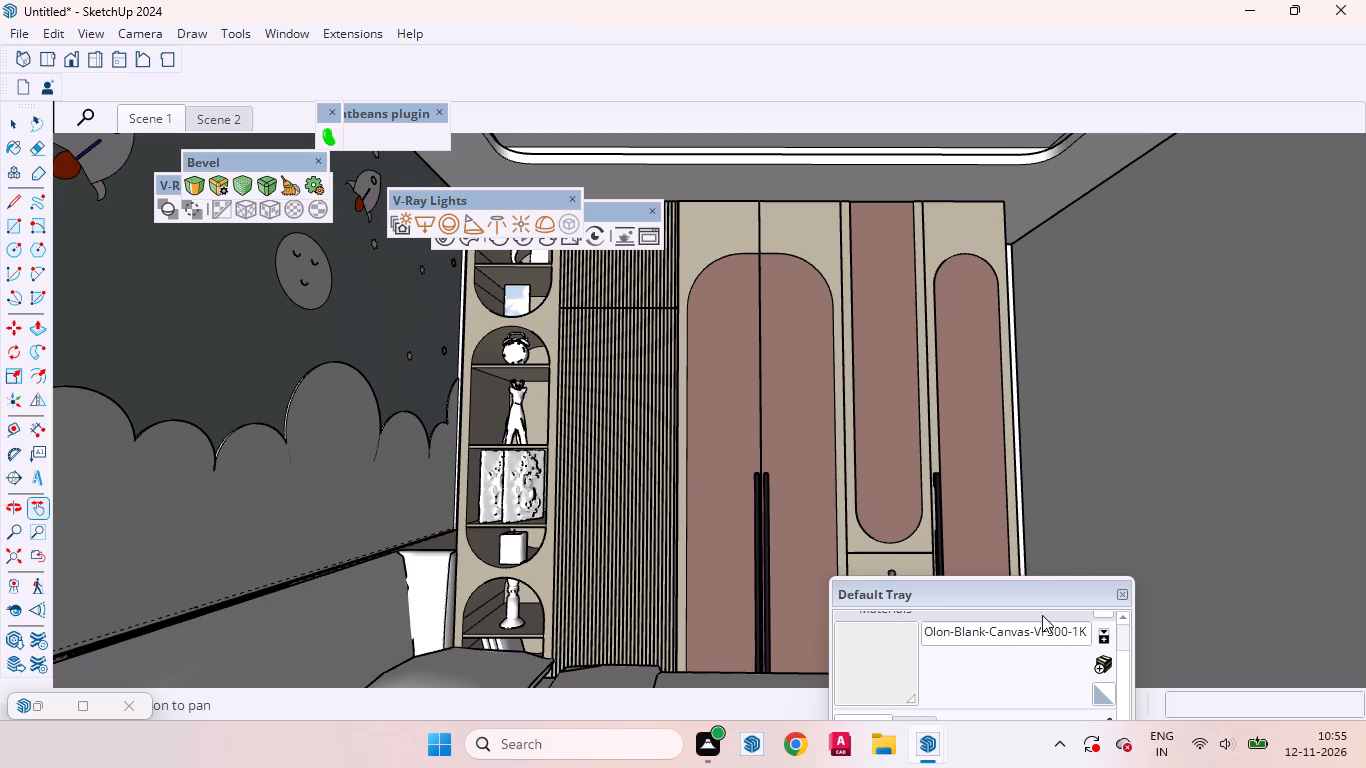
Move the Default Tray up, restore the Scene 1 view, and float the V-Ray Lights and V-Ray for SketchUp toolbars side by side.
drag(1039, 590, 1196, 316)
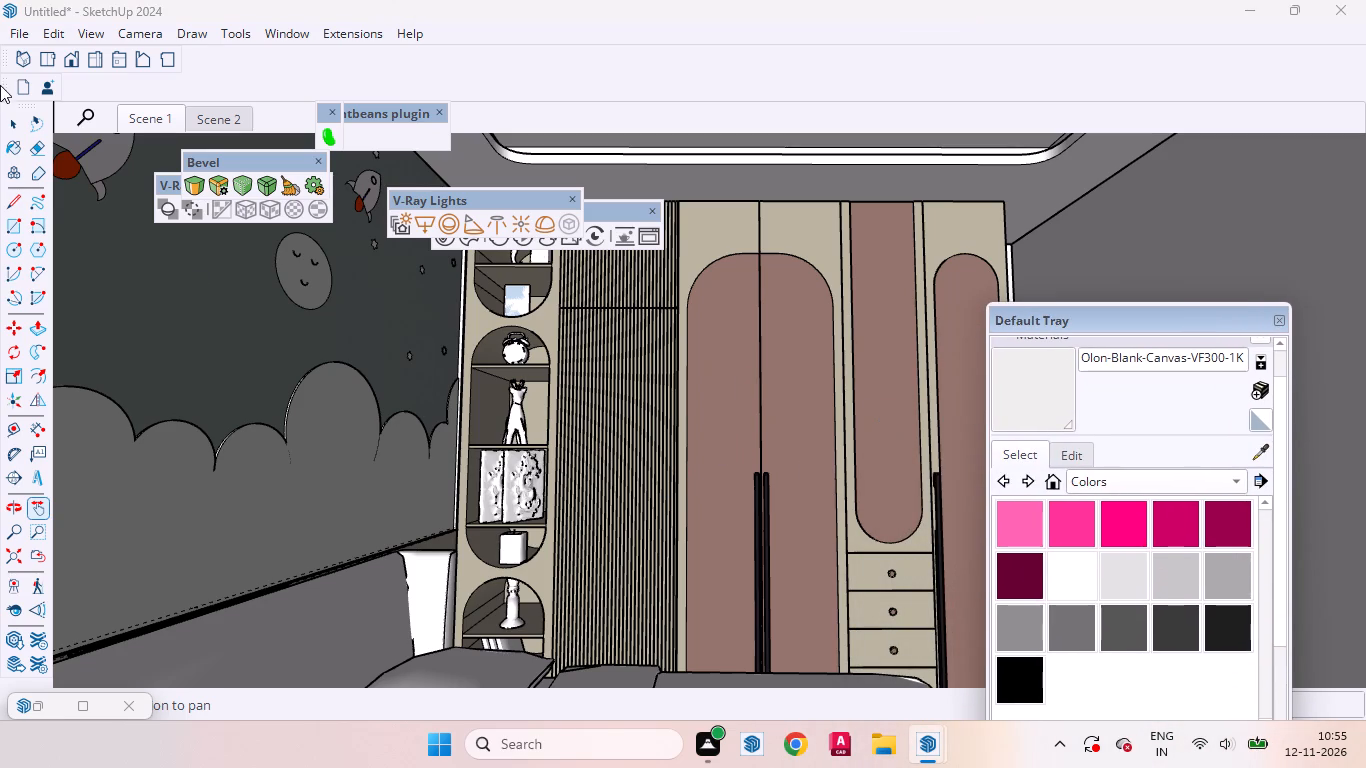
click(10, 123)
click(144, 116)
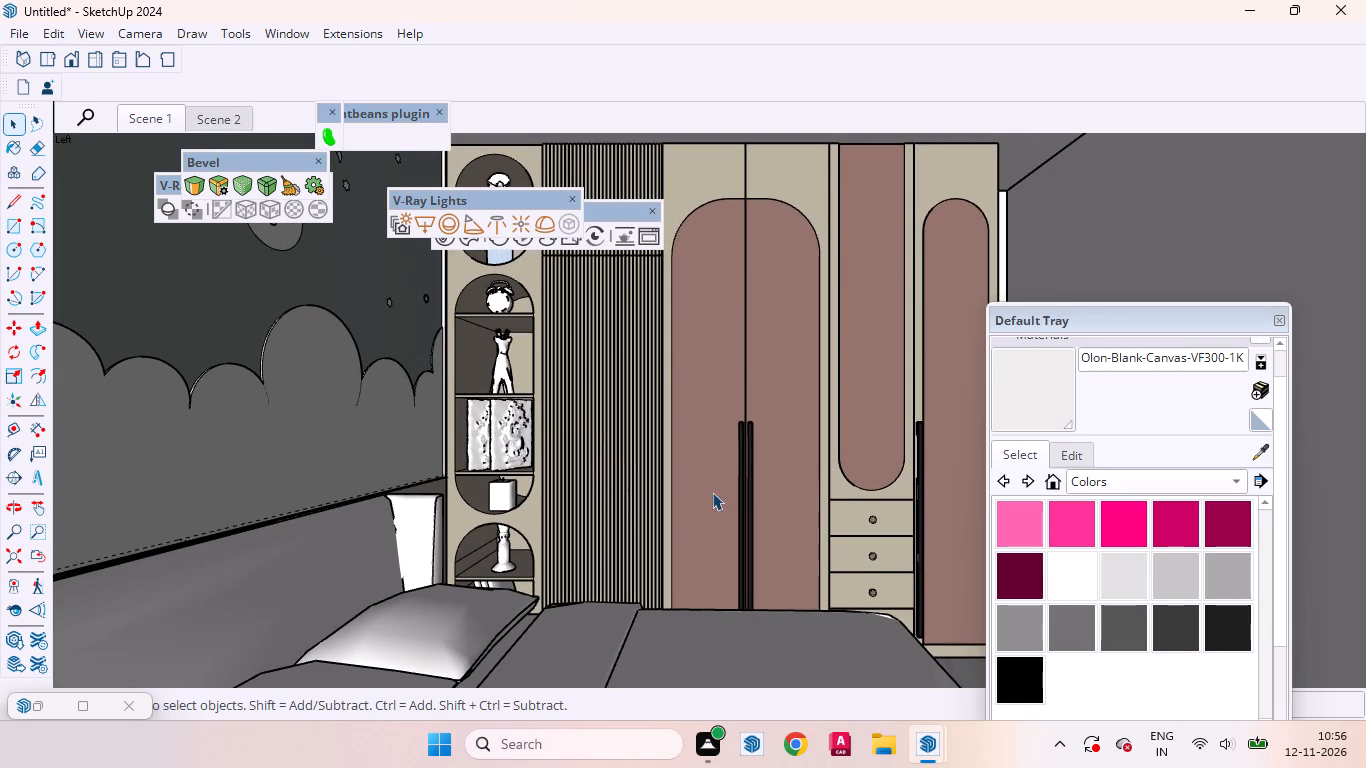
drag(493, 206, 584, 119)
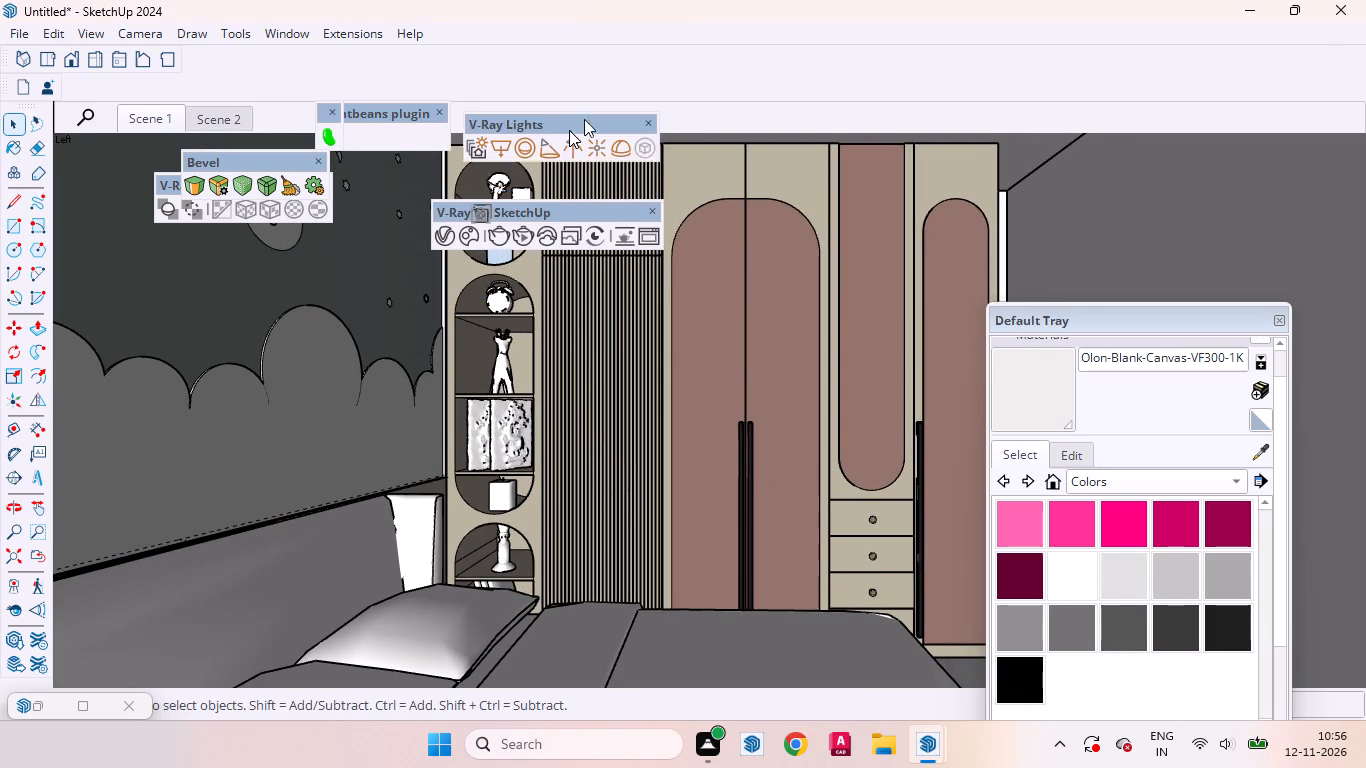
drag(584, 119, 644, 93)
drag(576, 208, 715, 141)
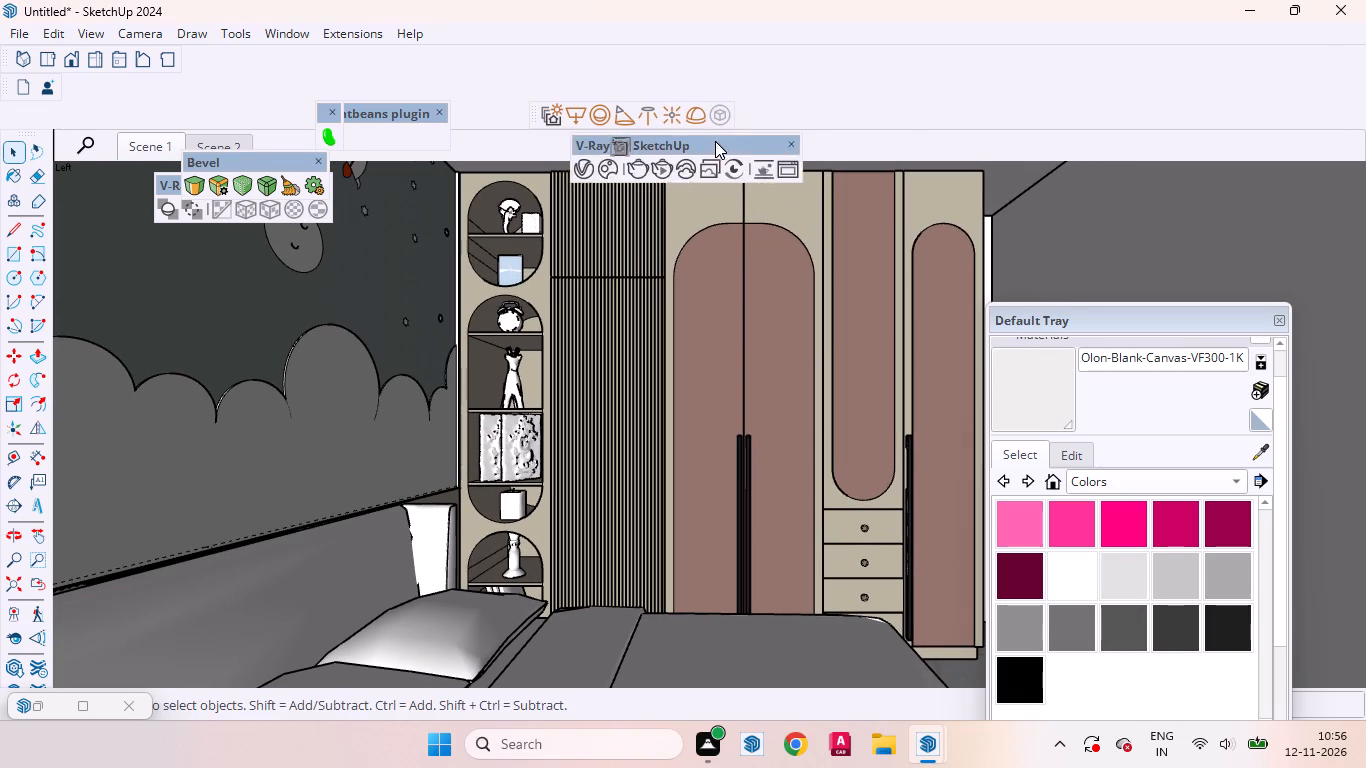
drag(715, 141, 873, 91)
drag(518, 113, 519, 118)
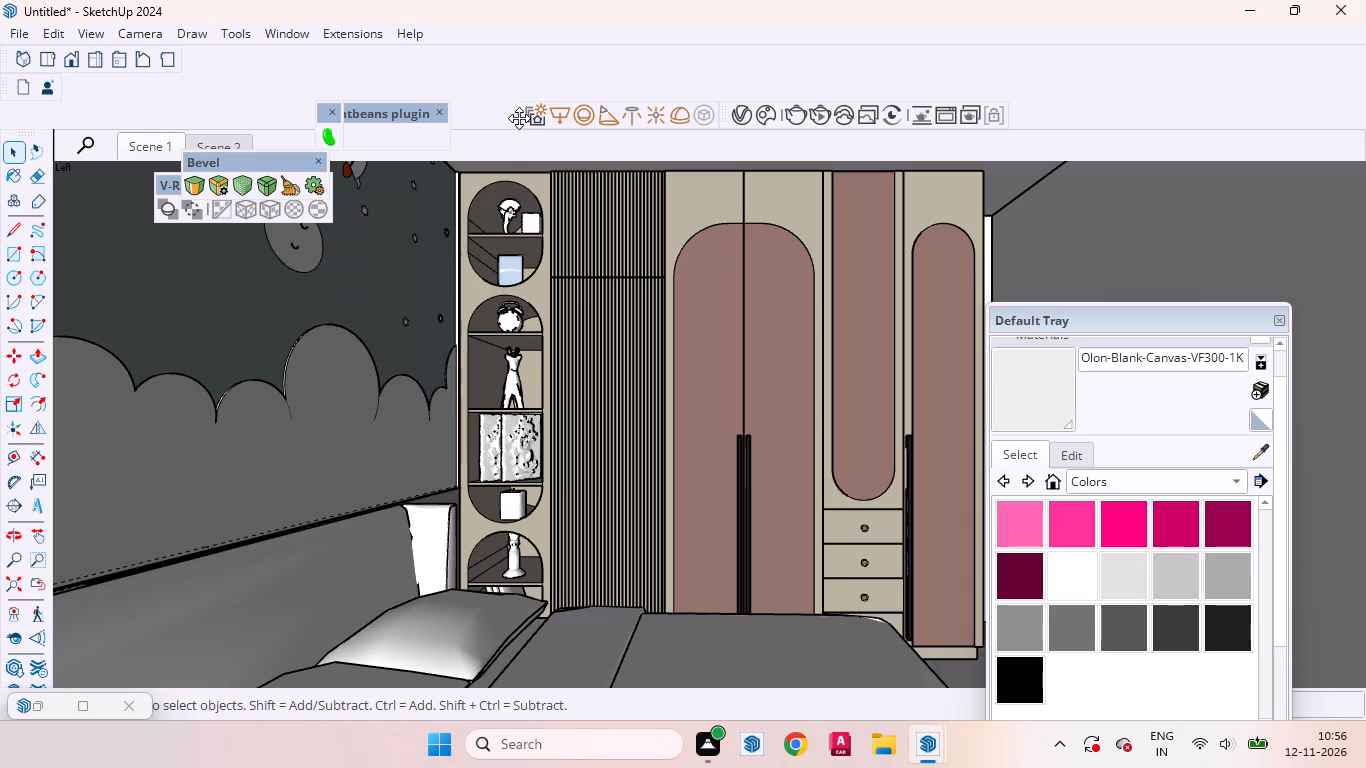
drag(519, 118, 505, 208)
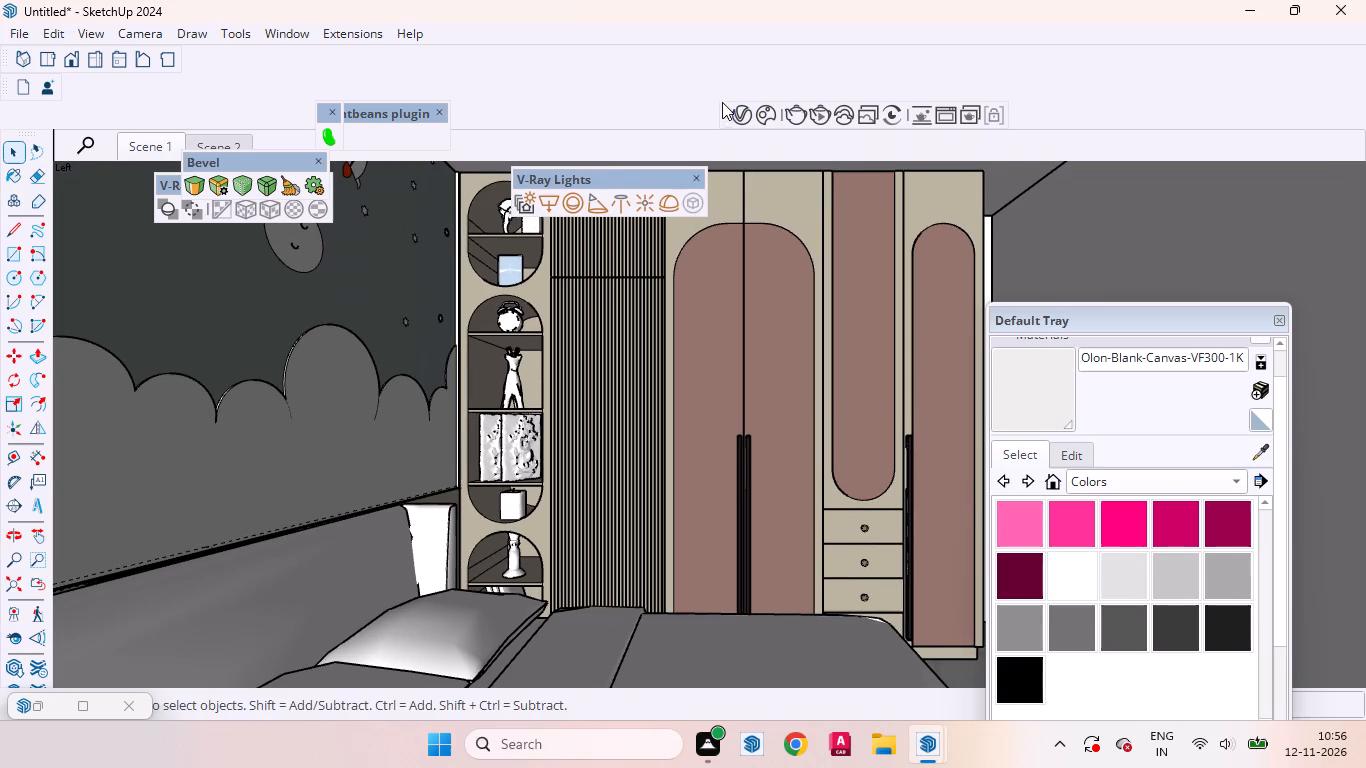
drag(724, 110, 746, 207)
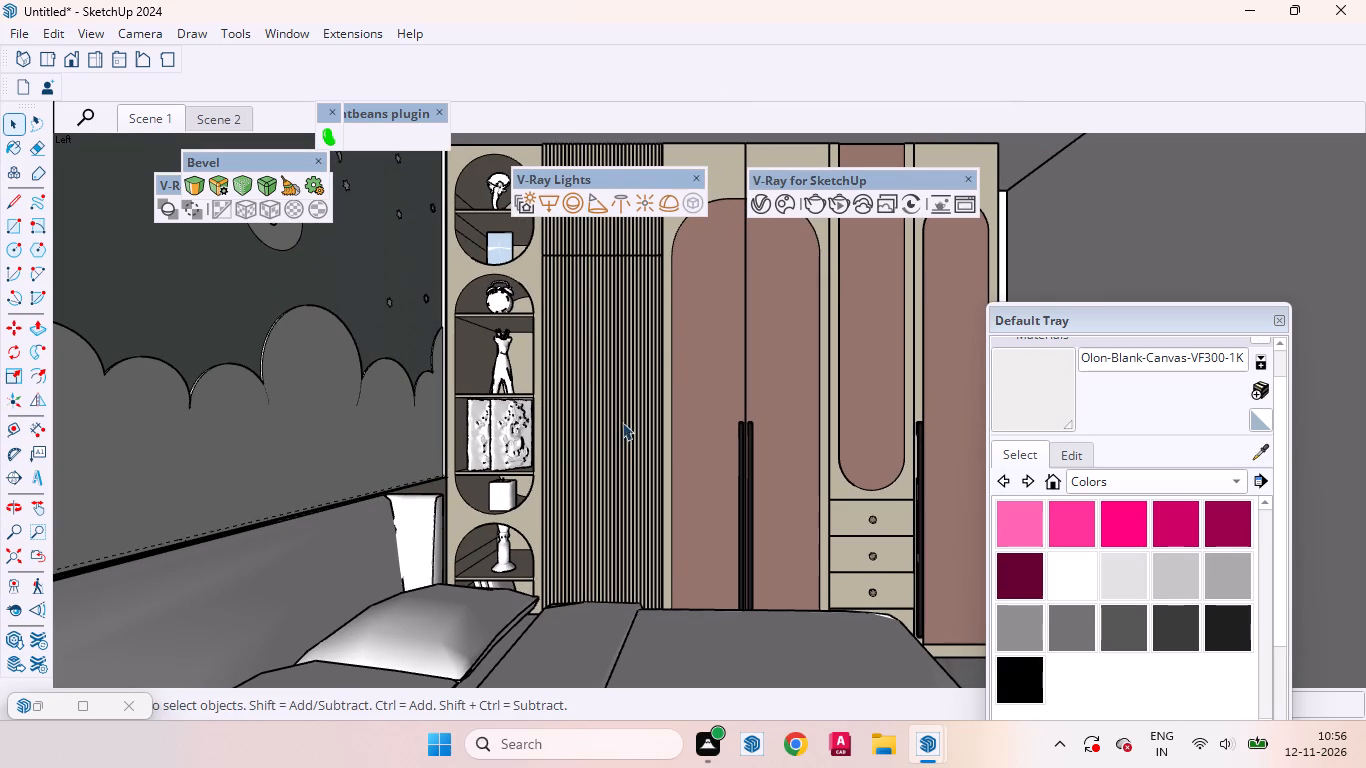
From Scene 2, inside the ceiling group, group the recess's upper face on the mural side and convert it into a V-Ray Mesh Light.
click(227, 114)
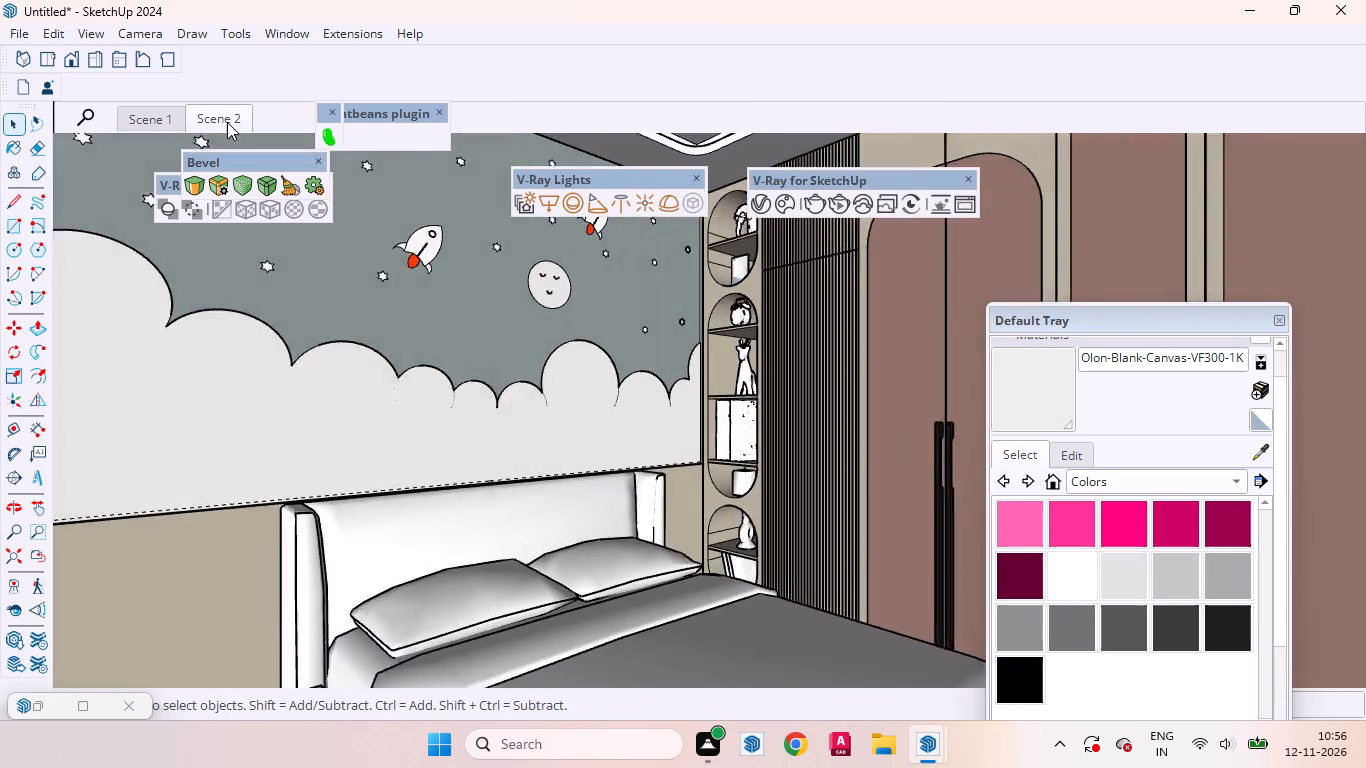
scroll(766, 436, down, 3)
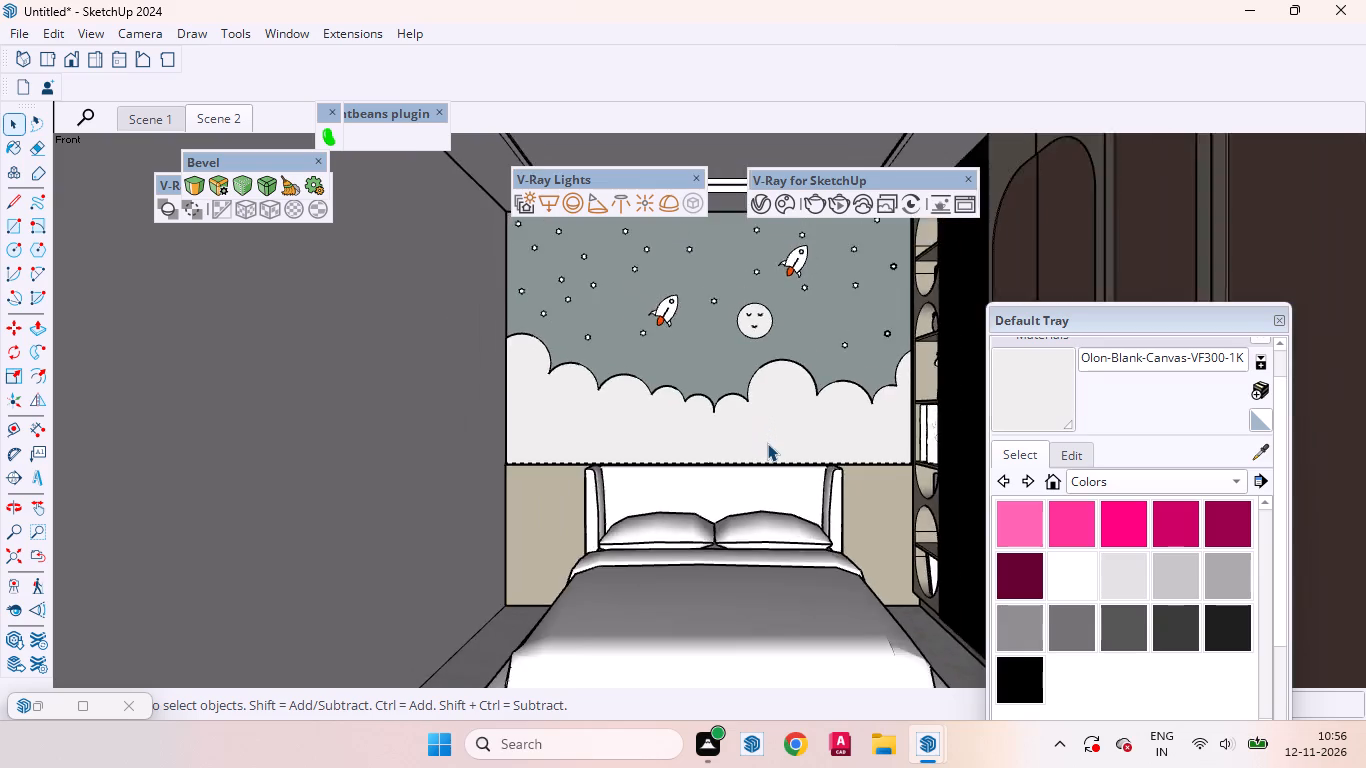
scroll(767, 443, down, 9)
scroll(711, 306, up, 13)
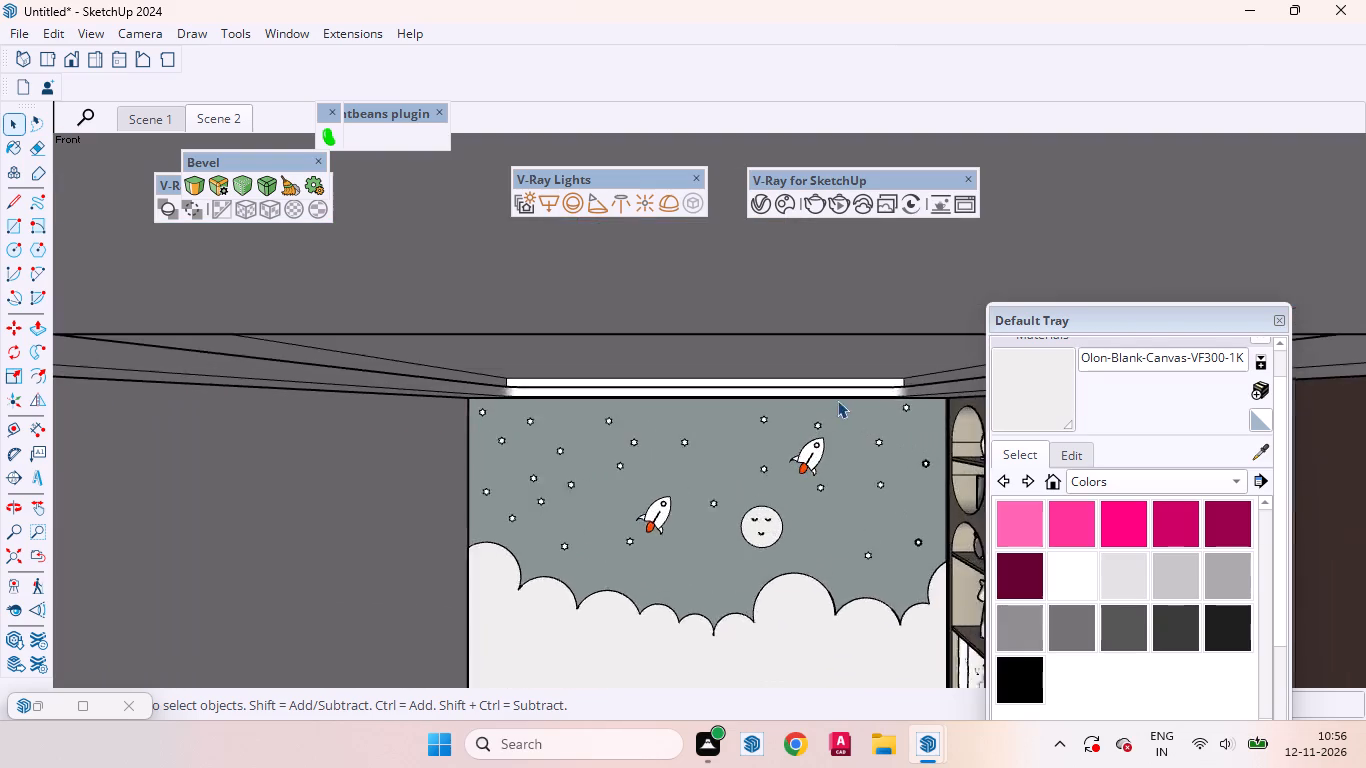
scroll(837, 400, up, 4)
scroll(311, 353, up, 4)
click(423, 373)
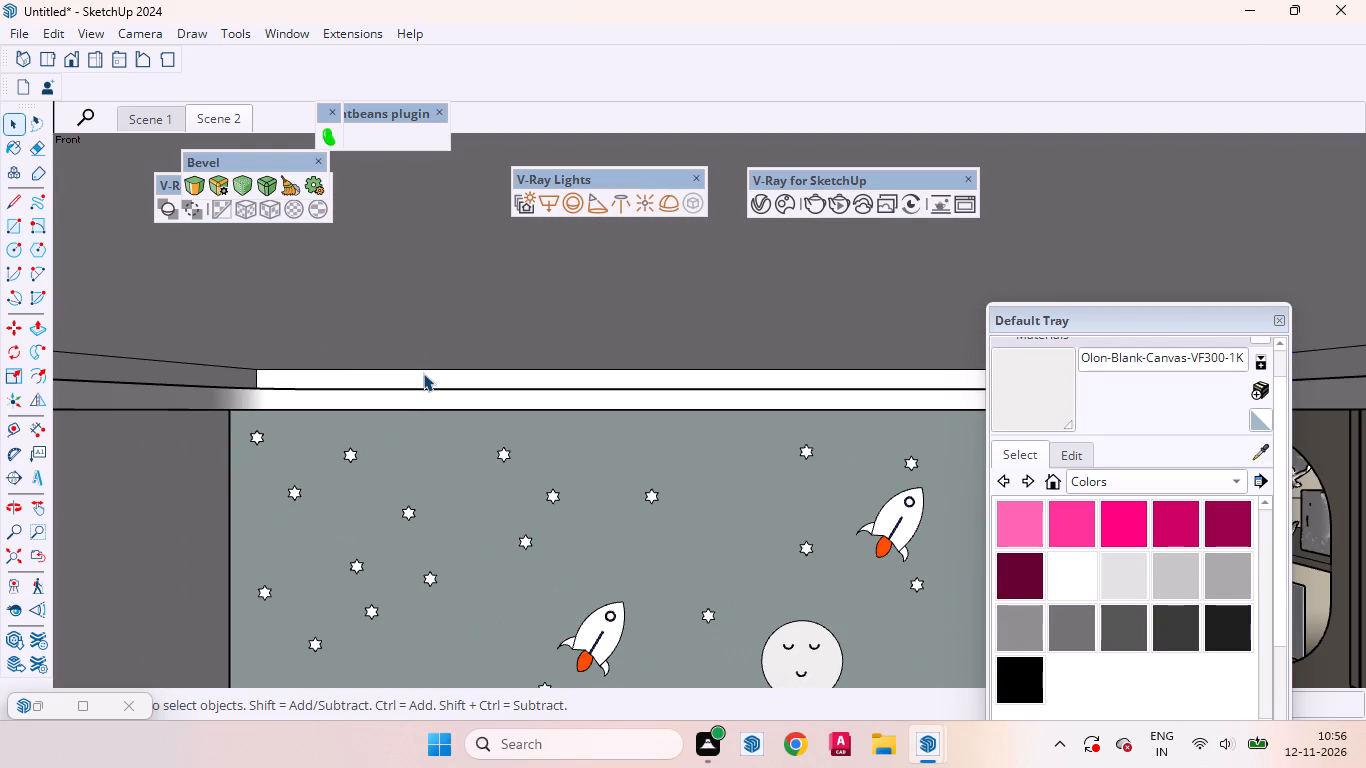
double_click(425, 373)
click(442, 385)
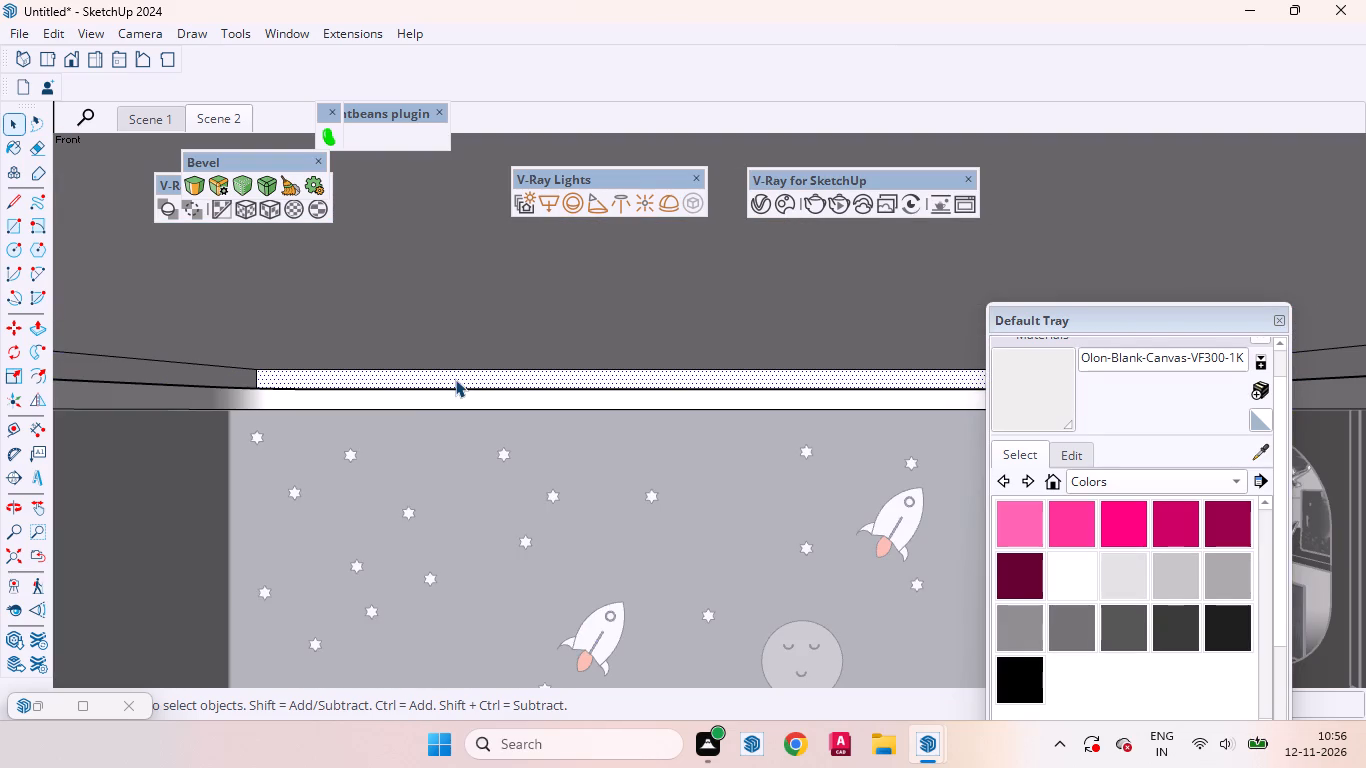
right_click(455, 379)
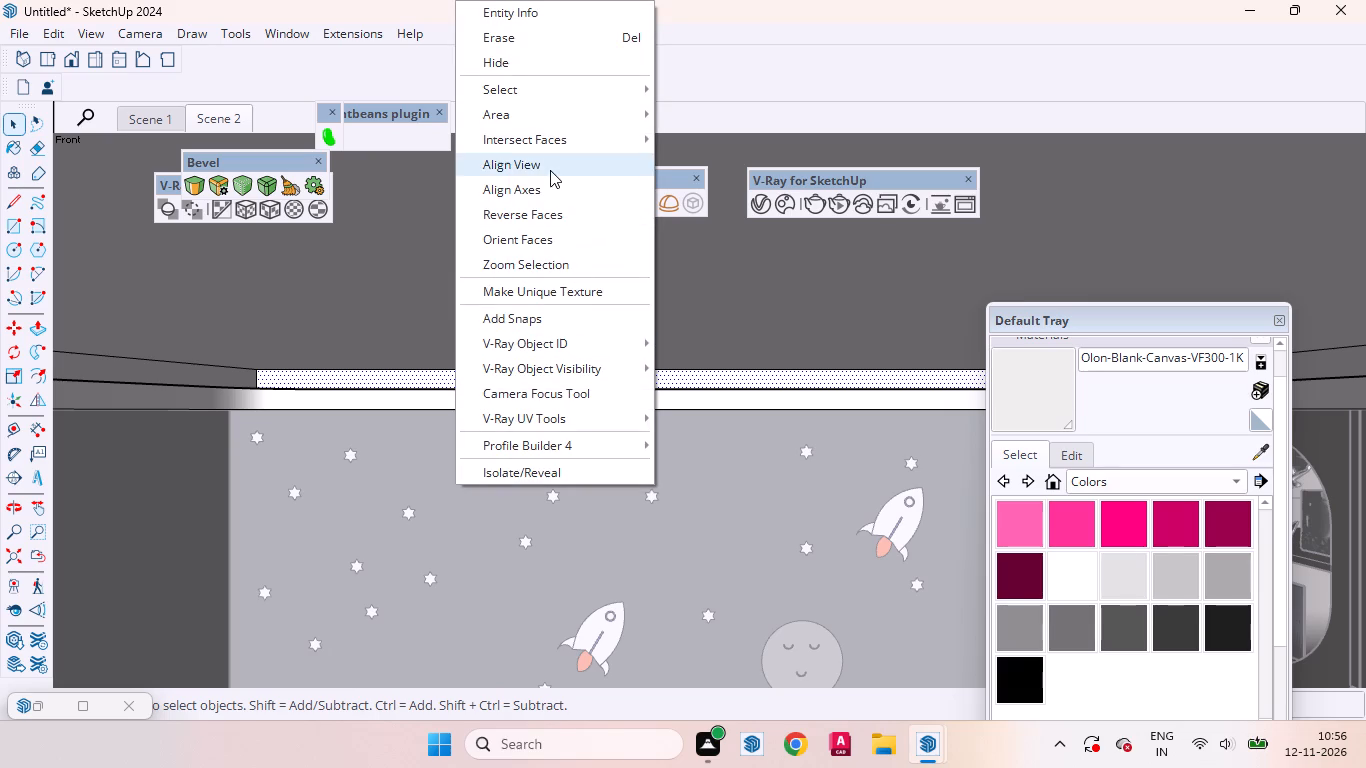
scroll(417, 365, up, 1)
click(425, 382)
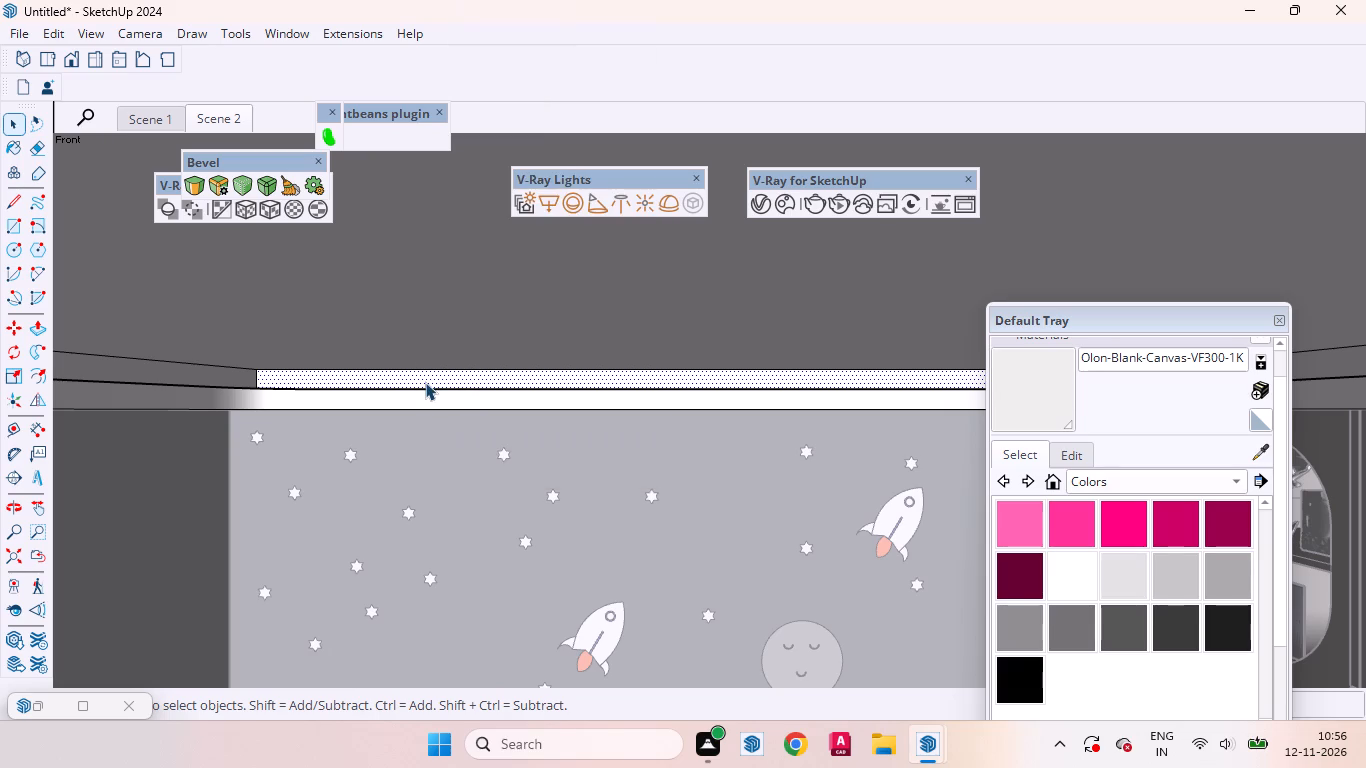
scroll(425, 382, up, 6)
double_click(427, 380)
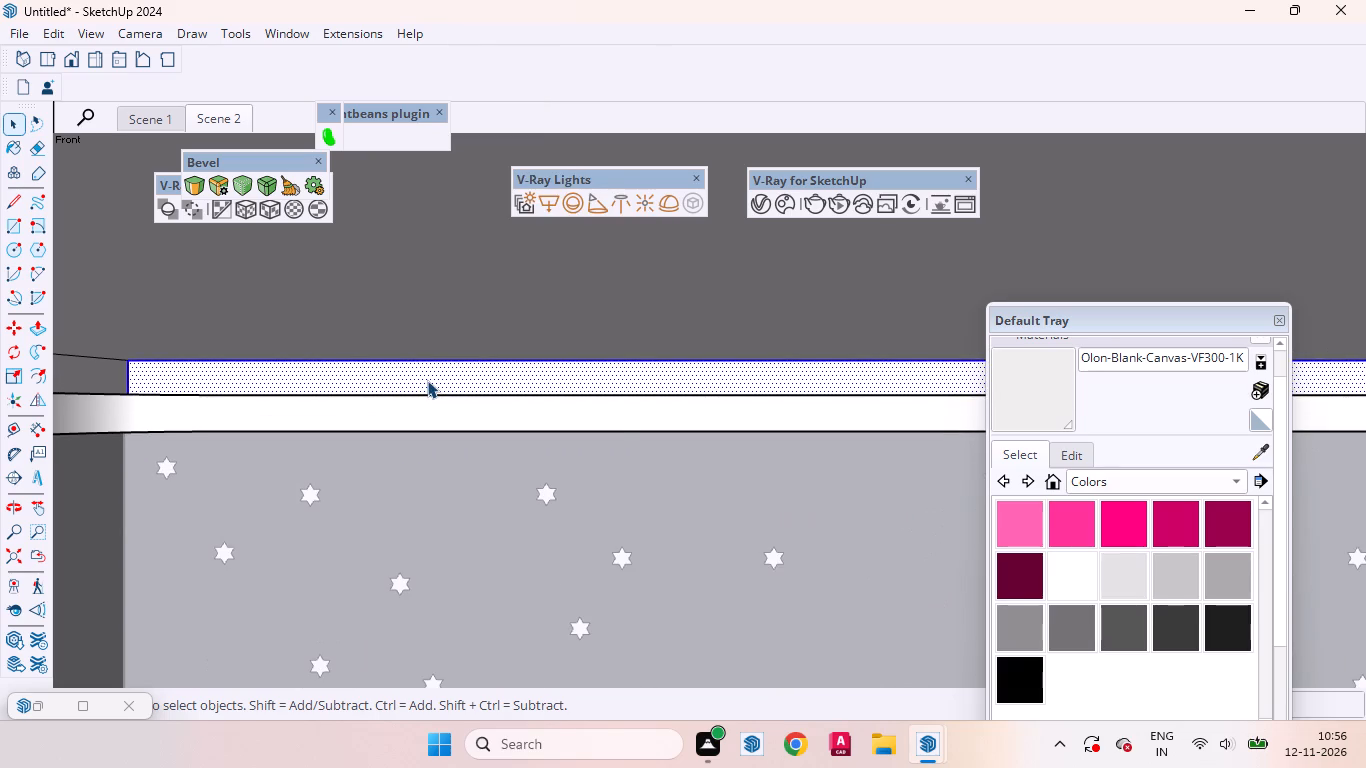
right_click(427, 380)
click(478, 195)
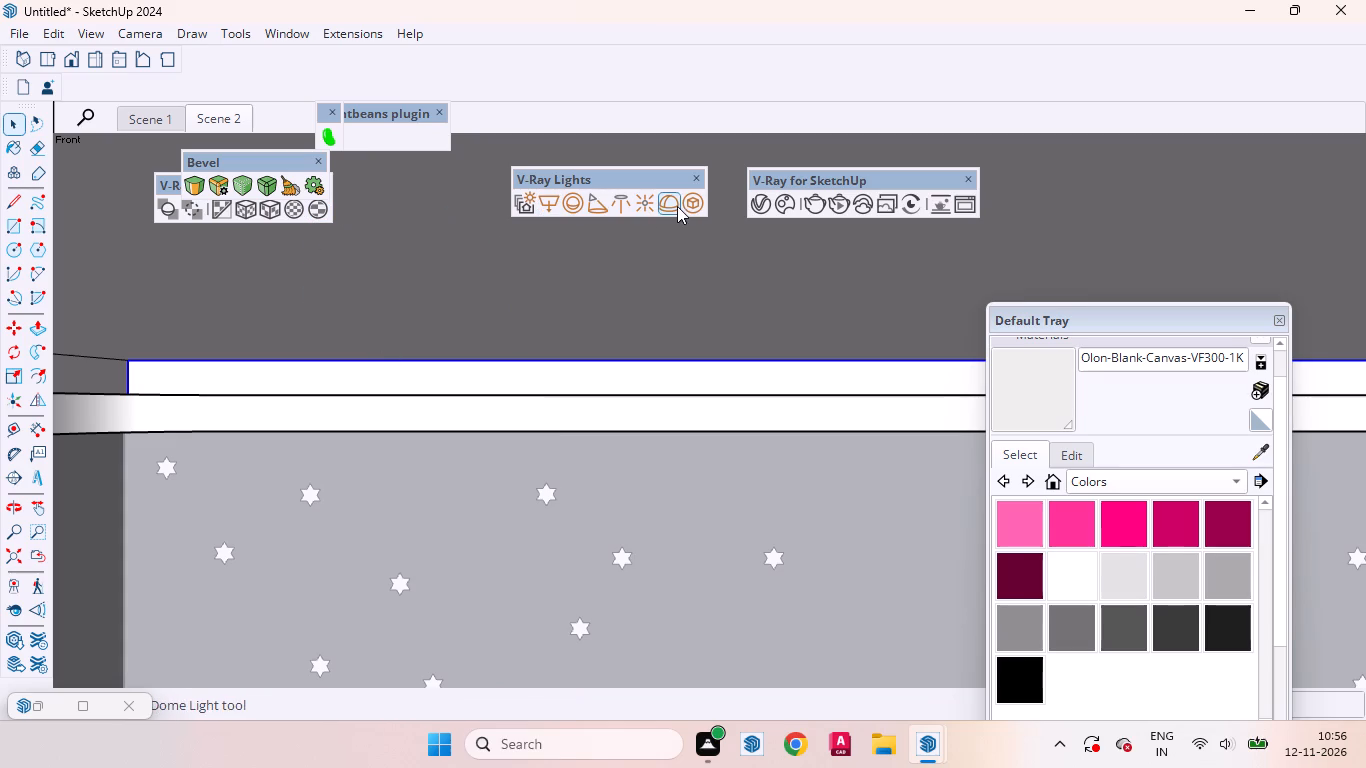
click(693, 205)
Group the recess's upper face and edges on the side opposite the wardrobe and convert the group into a V-Ray Mesh Light.
scroll(587, 419, up, 1)
scroll(611, 421, down, 16)
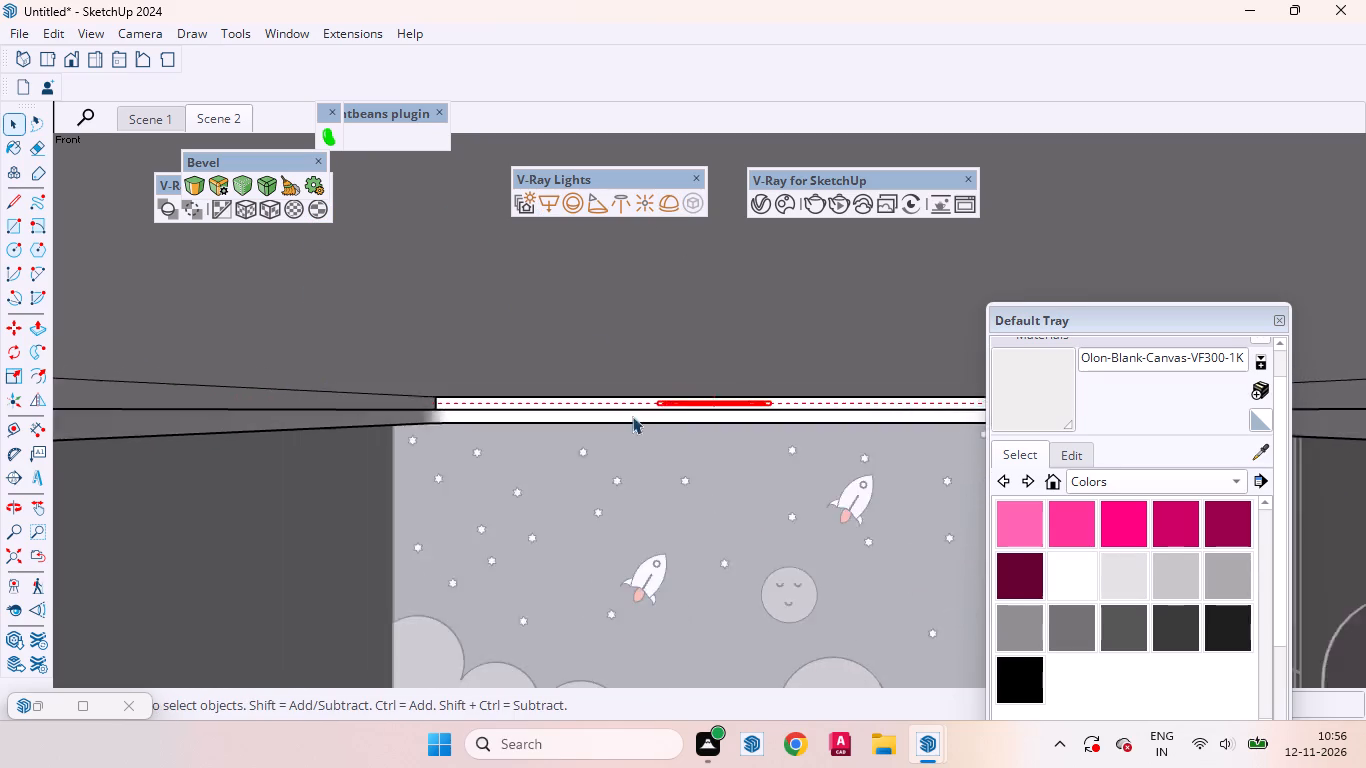
scroll(632, 416, down, 20)
scroll(632, 416, down, 16)
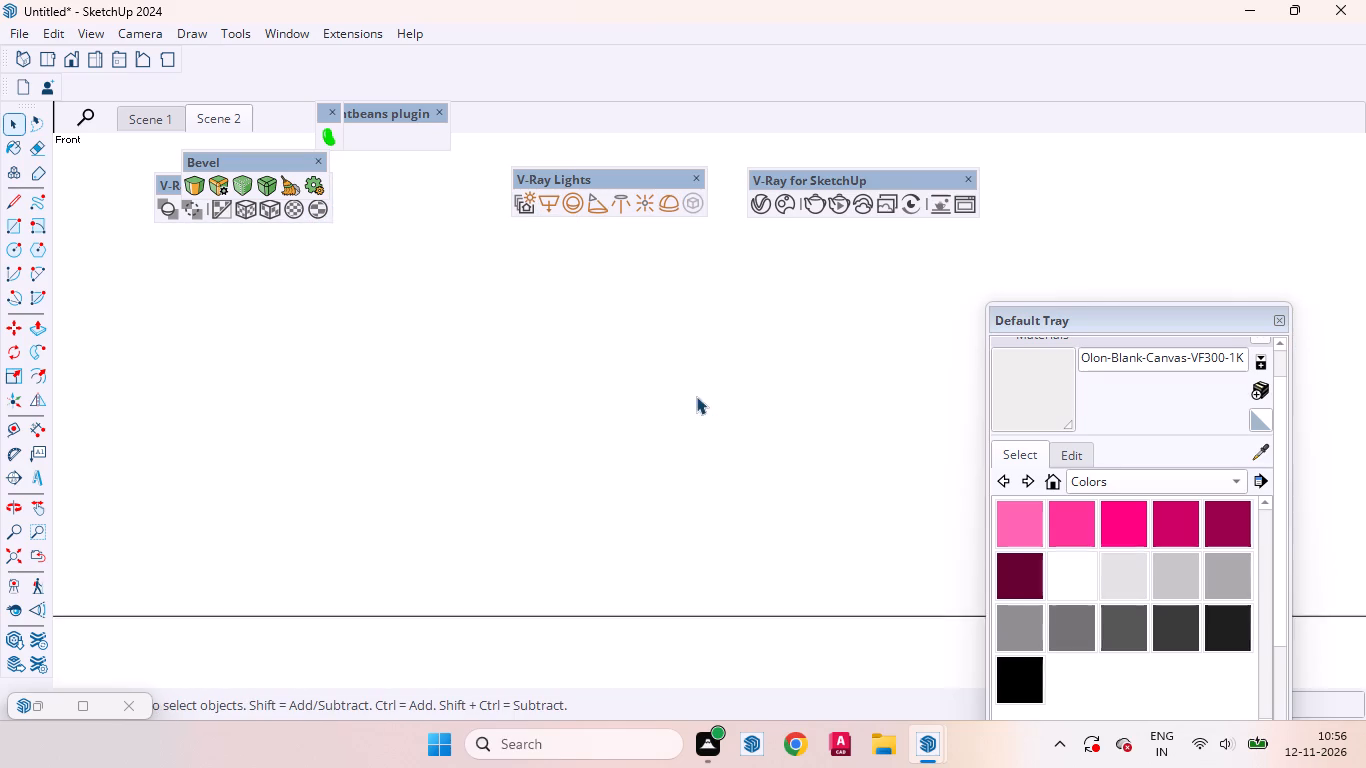
scroll(696, 396, down, 20)
scroll(696, 396, down, 15)
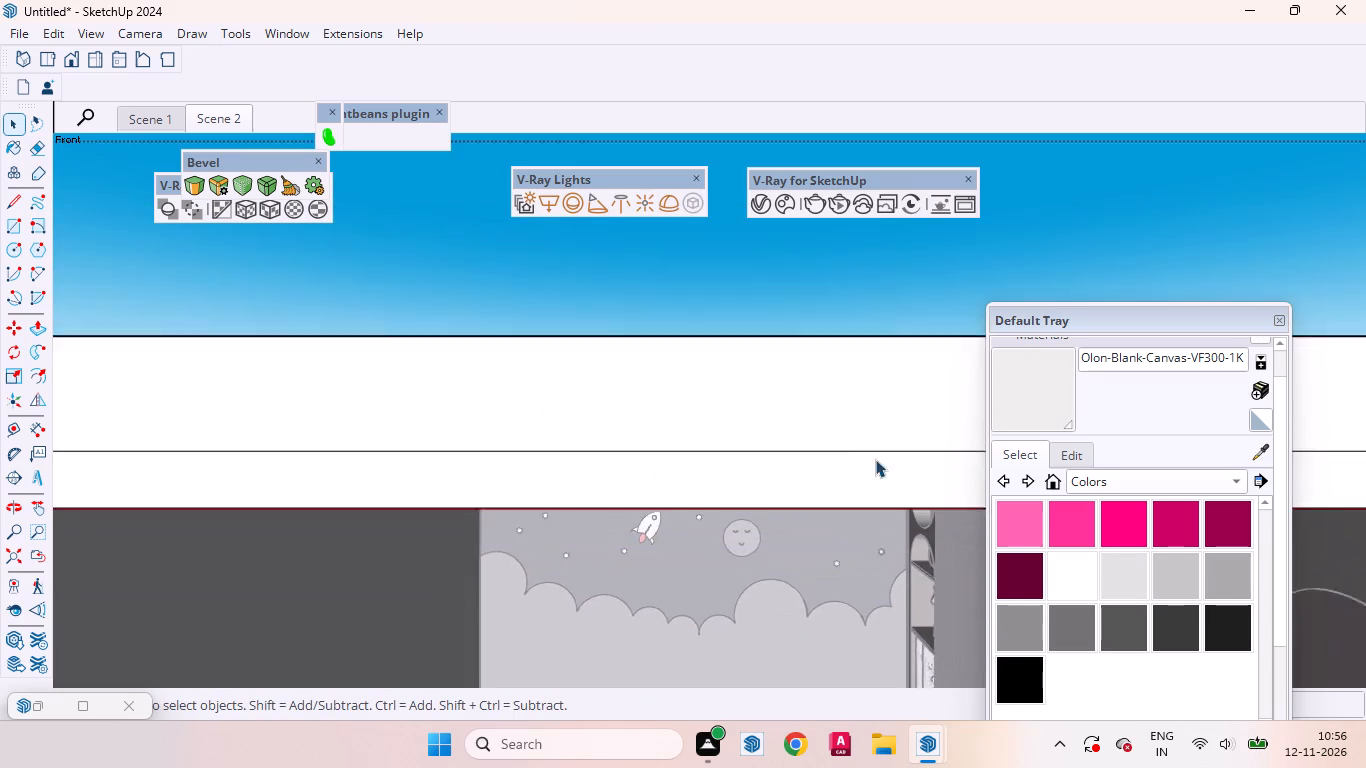
scroll(875, 459, down, 14)
middle_drag(859, 498, 690, 425)
scroll(649, 397, up, 6)
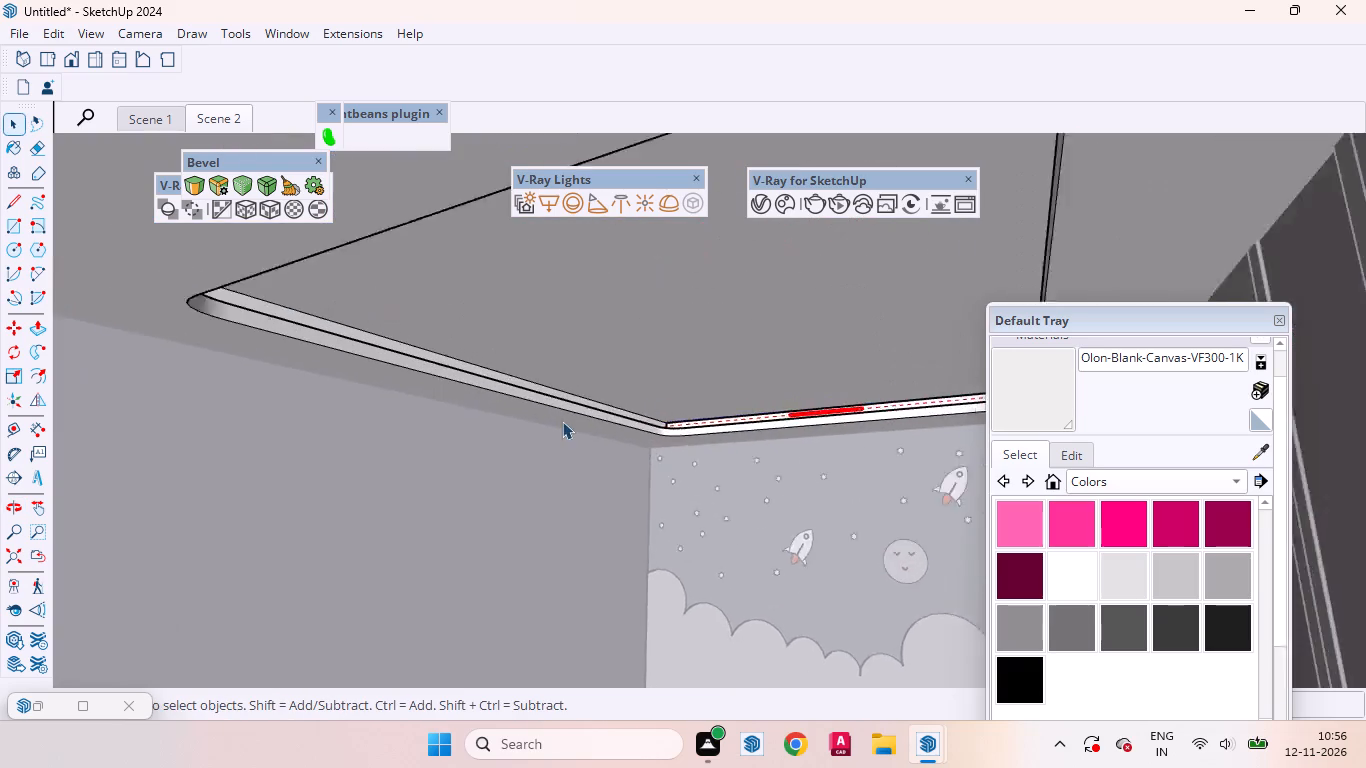
scroll(562, 421, up, 20)
scroll(562, 421, up, 2)
middle_drag(728, 465, 631, 512)
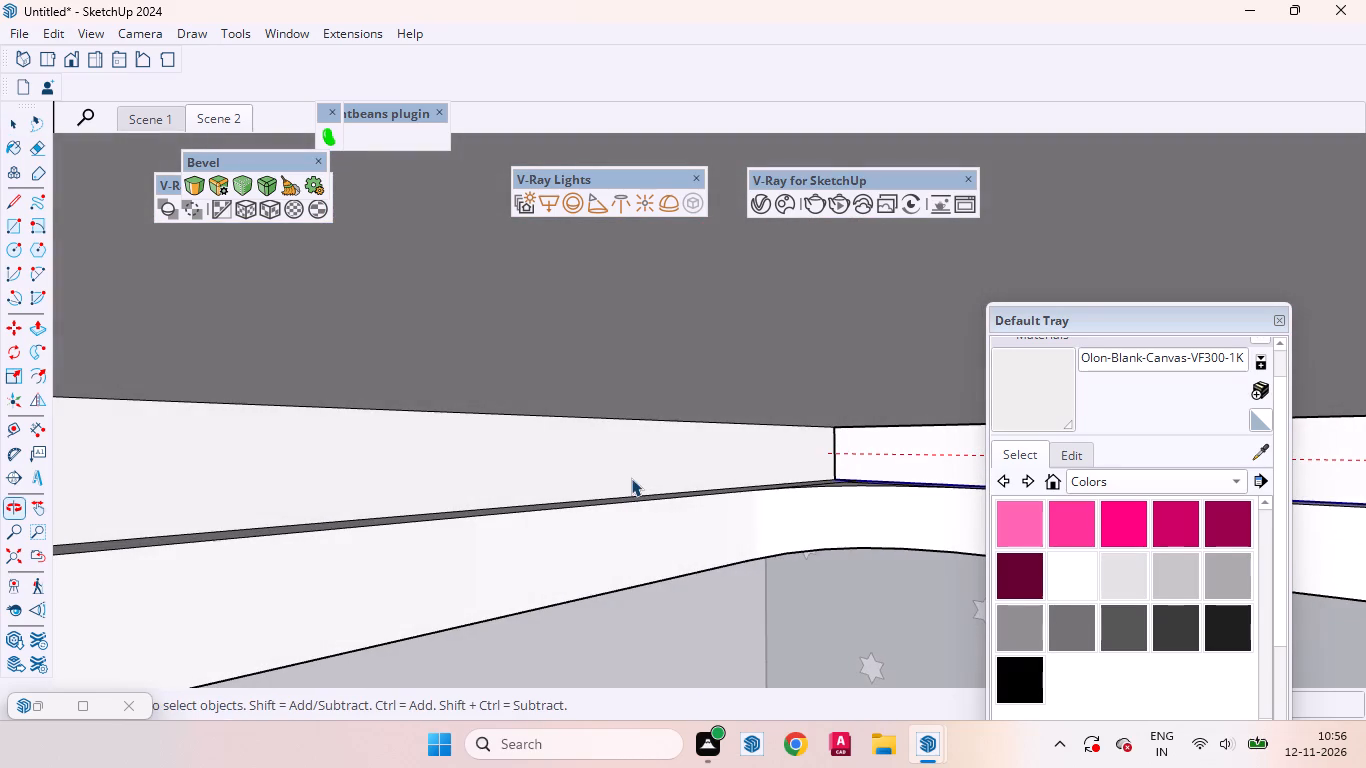
triple_click(631, 476)
double_click(617, 473)
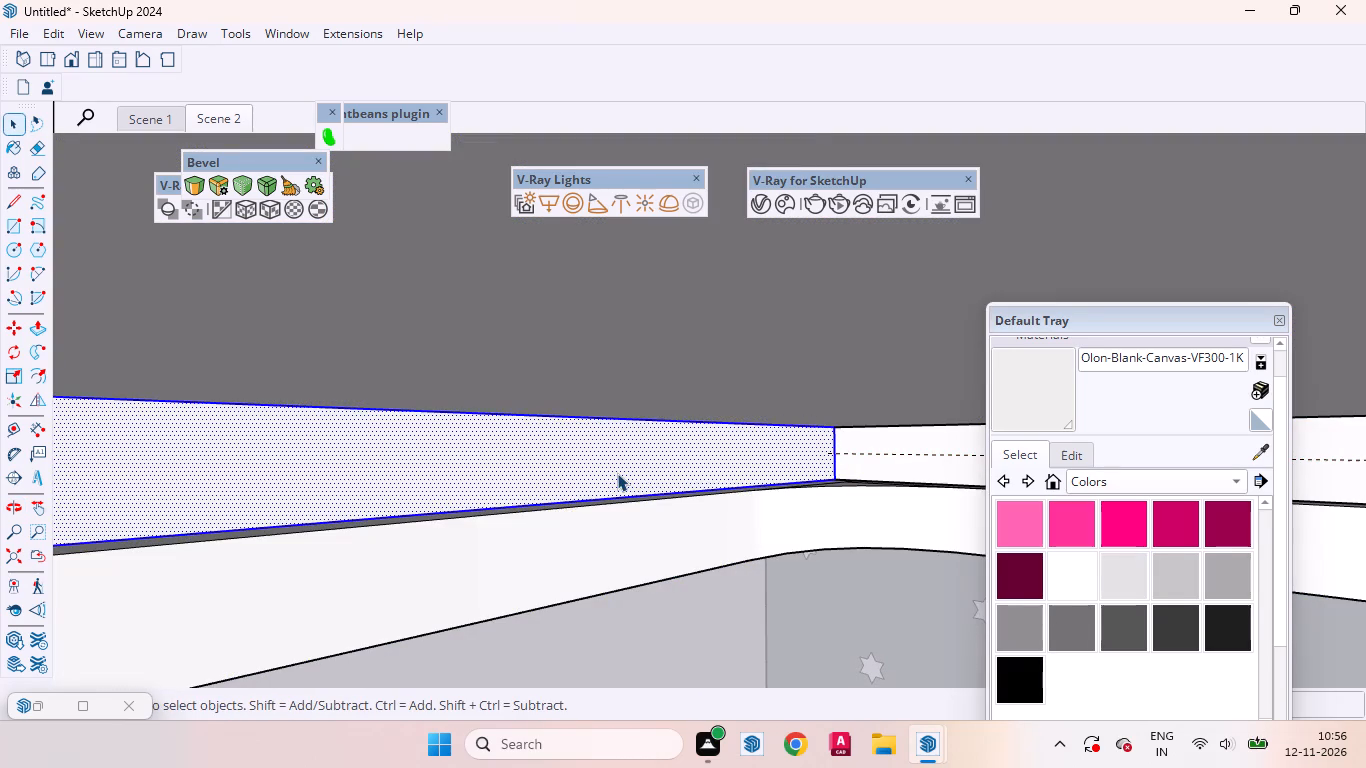
right_click(617, 473)
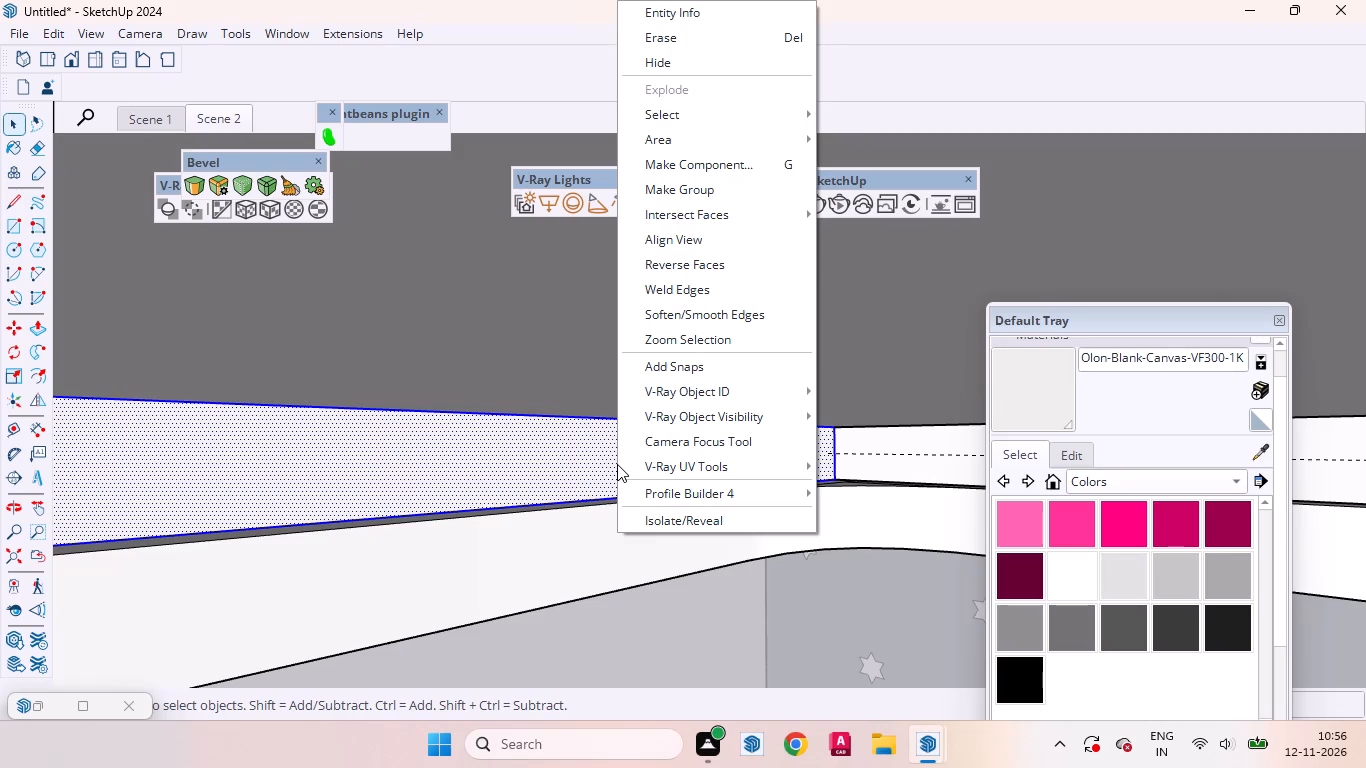
click(679, 191)
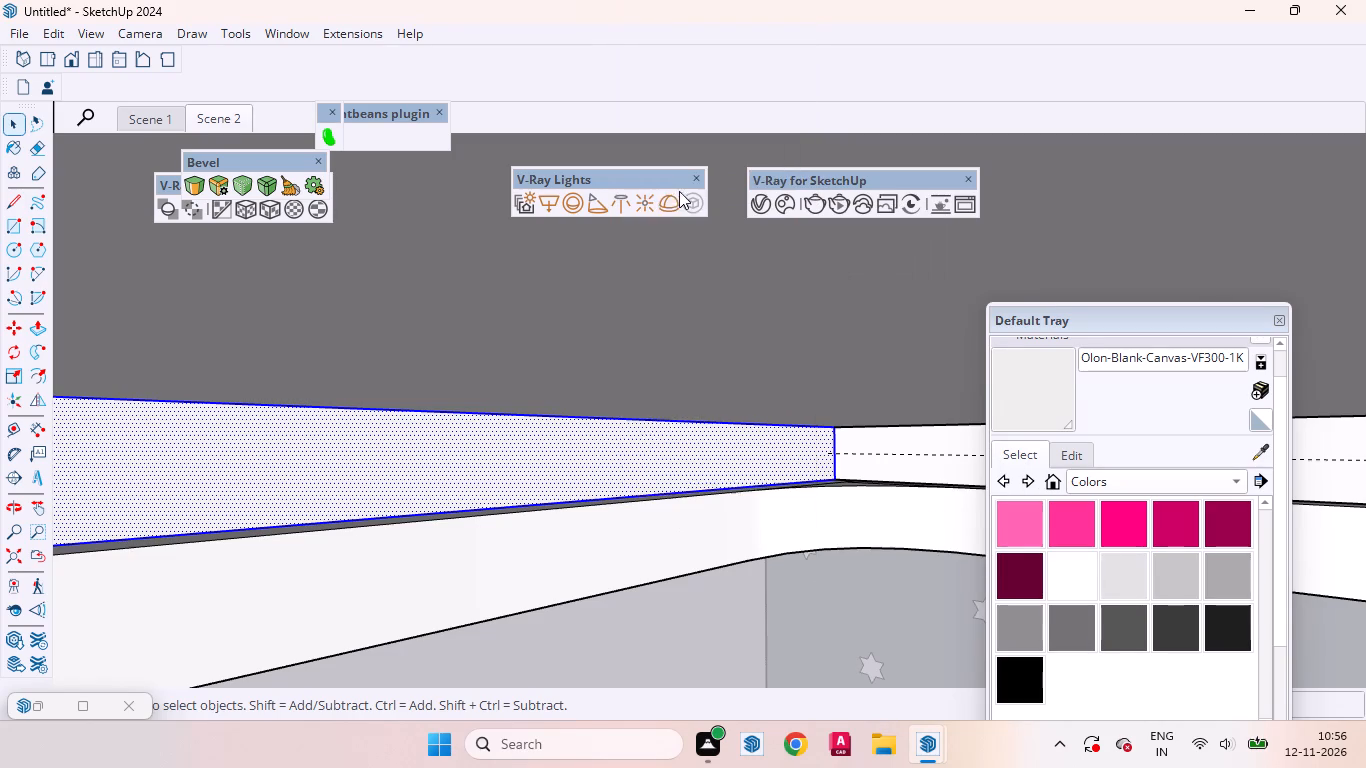
click(684, 200)
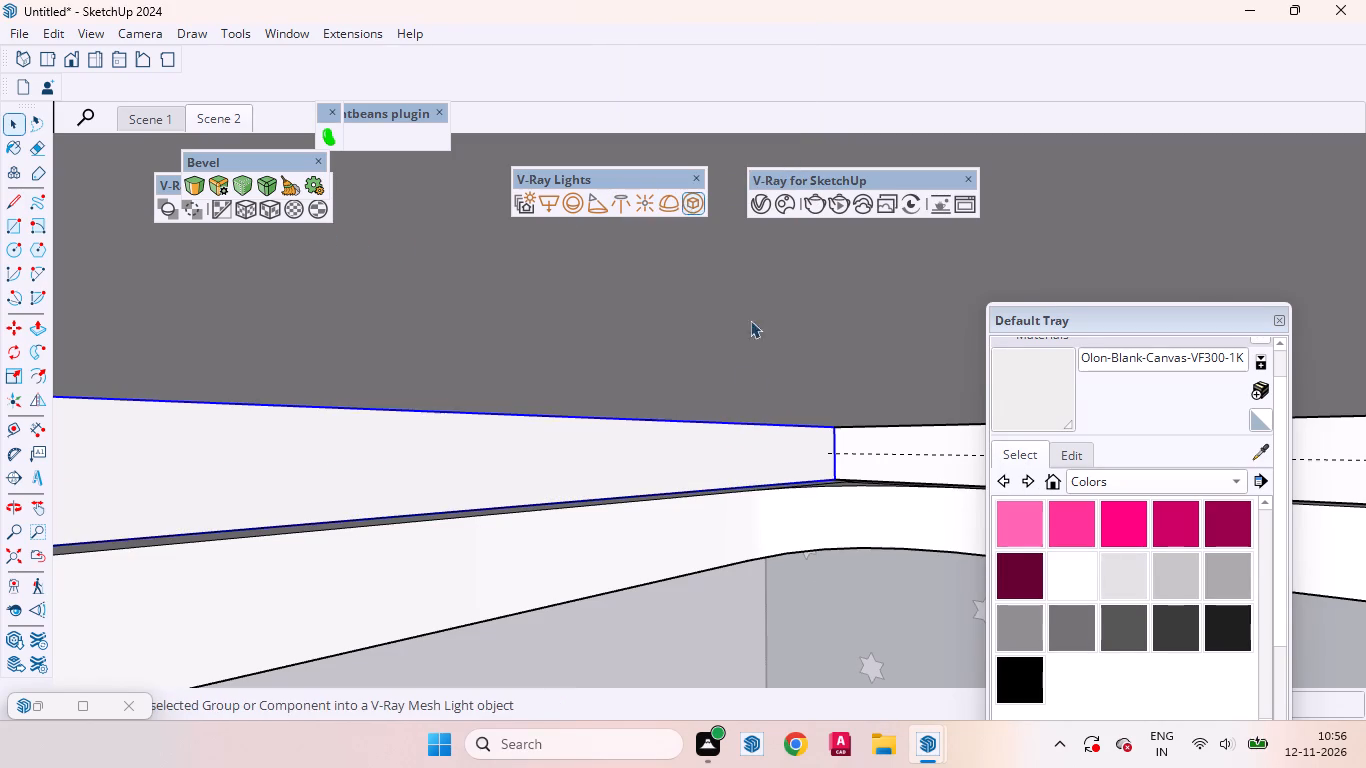
Group the recess's upper face and edges on the wardrobe side and convert the group into a V-Ray Mesh Light.
scroll(742, 432, down, 20)
scroll(742, 432, down, 4)
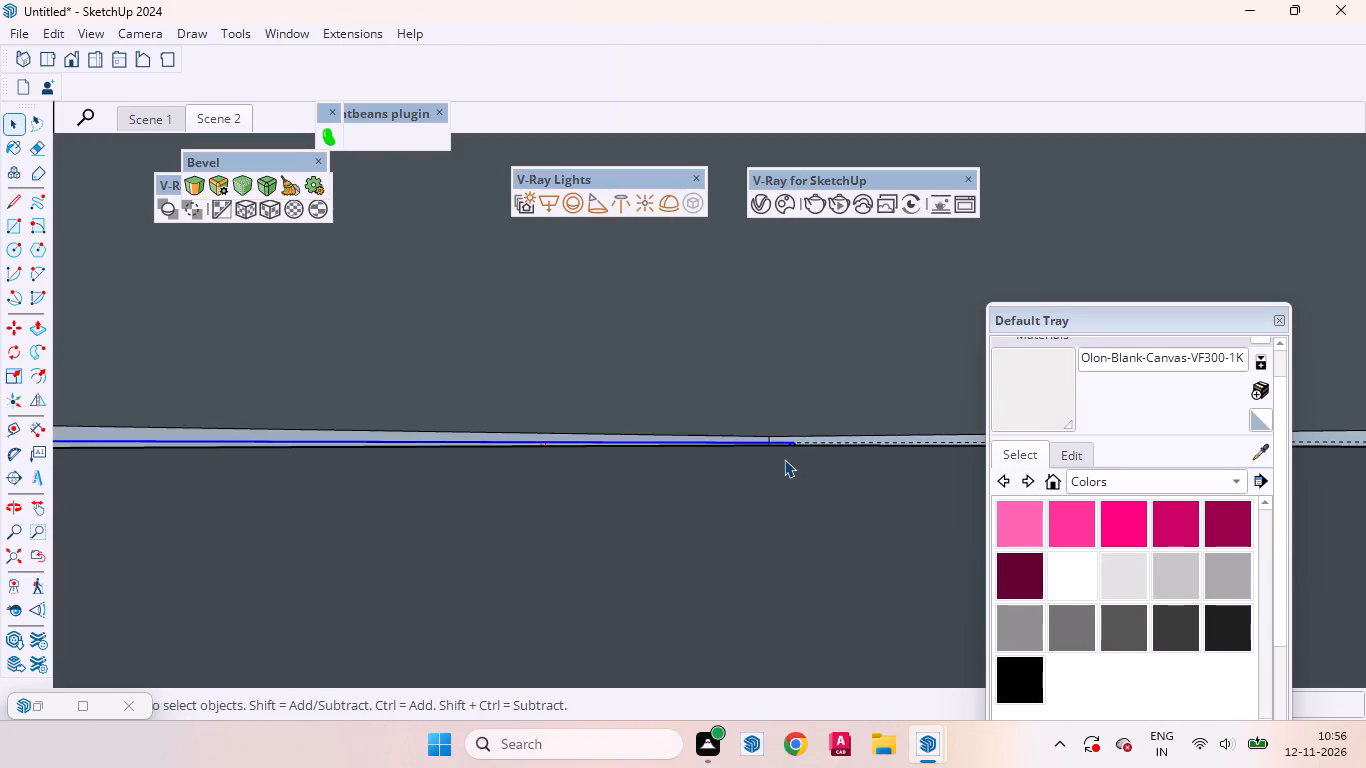
scroll(784, 459, down, 20)
scroll(784, 459, down, 11)
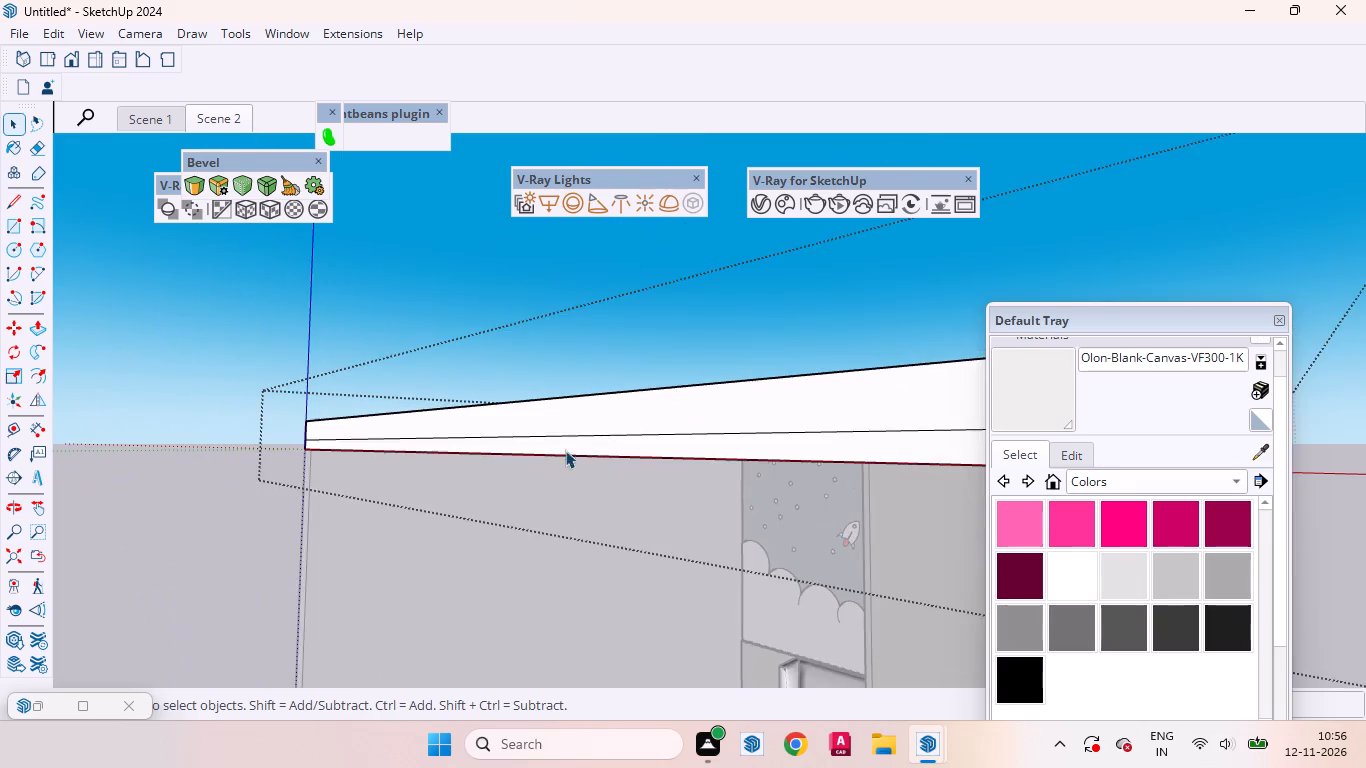
middle_drag(563, 466, 997, 410)
scroll(927, 435, up, 15)
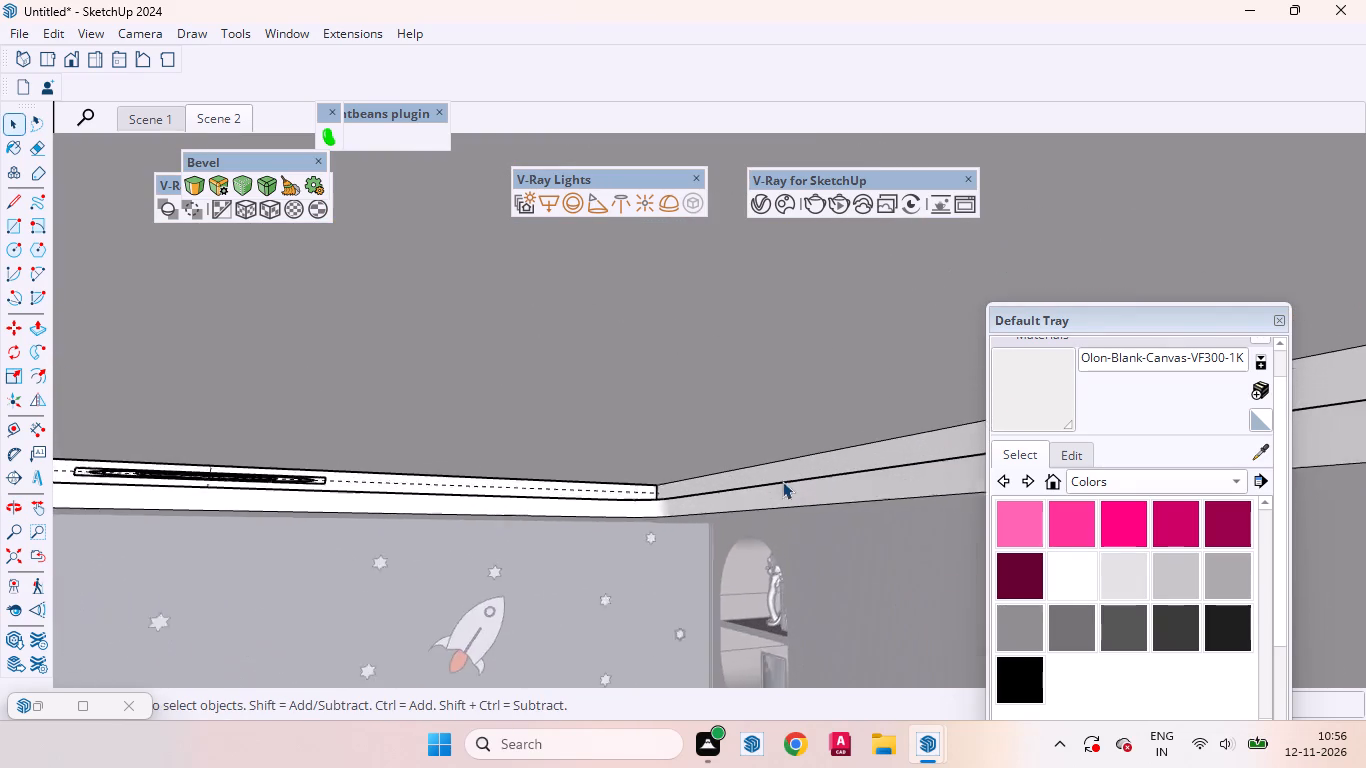
scroll(782, 481, up, 10)
double_click(777, 465)
right_click(777, 465)
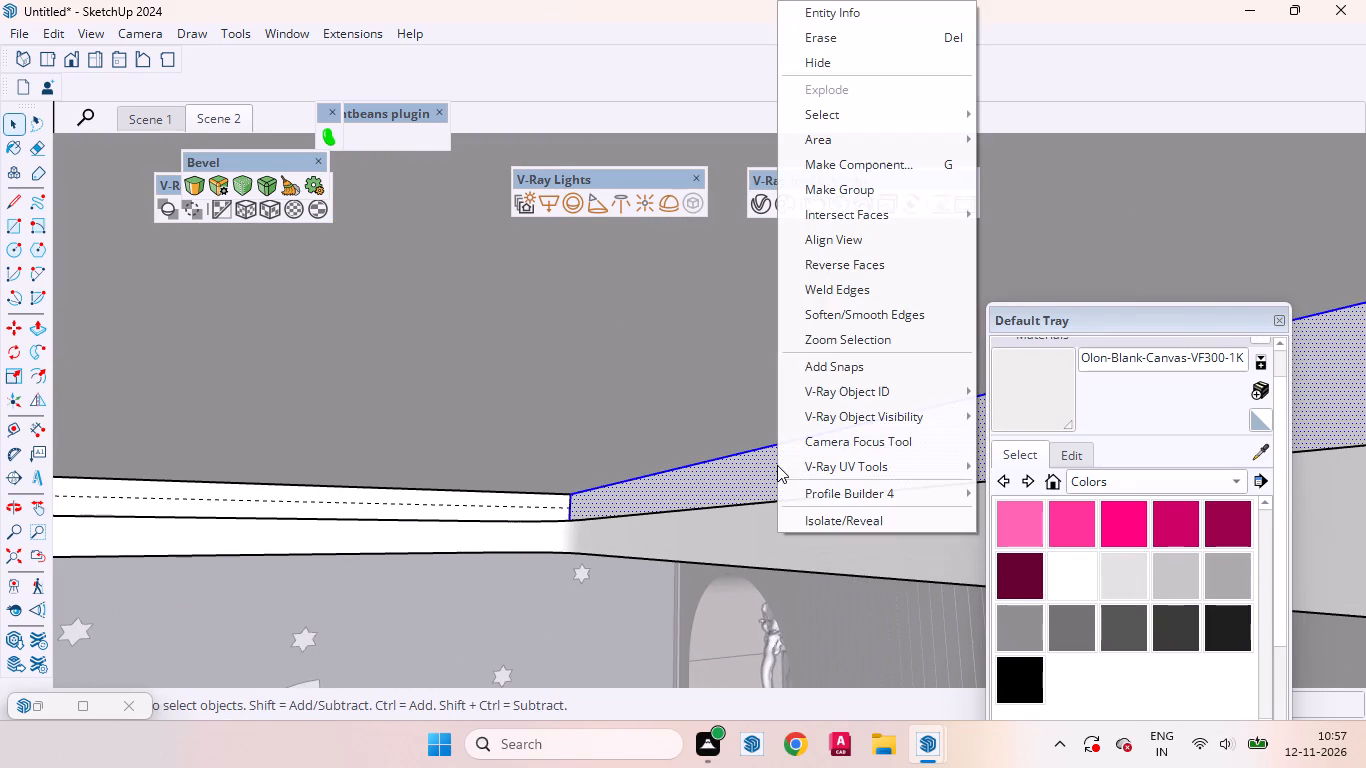
click(859, 183)
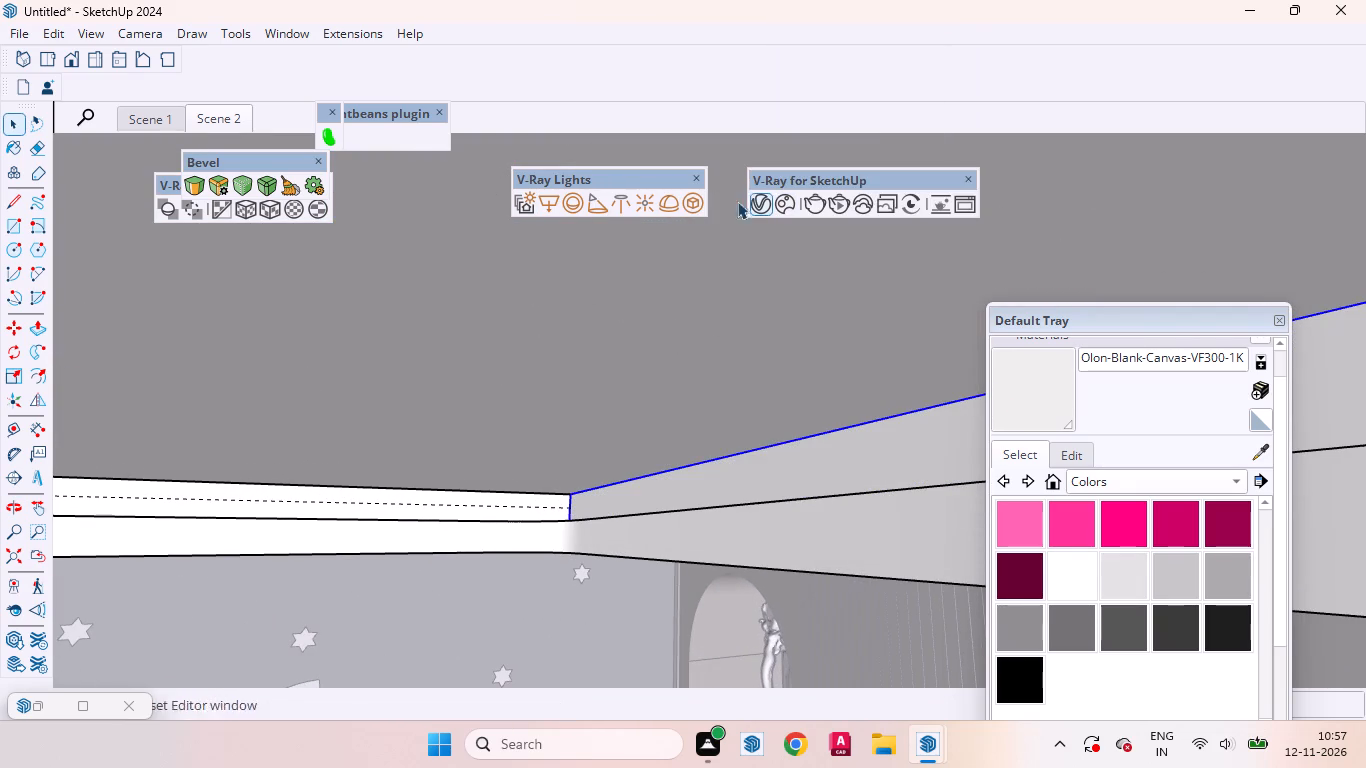
click(692, 200)
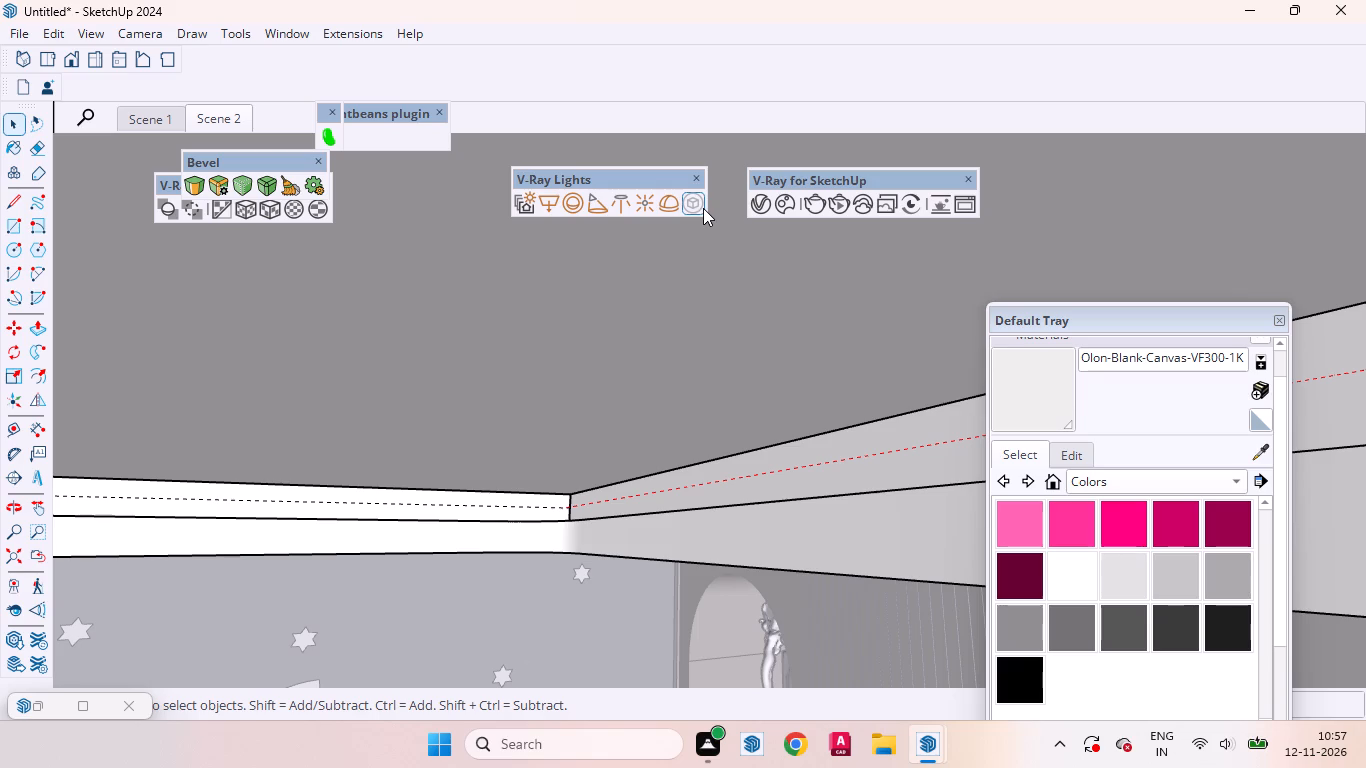
Group the recess's upper face and edges on the side opposite the mural wall and convert the group into a V-Ray Mesh Light.
scroll(700, 413, down, 13)
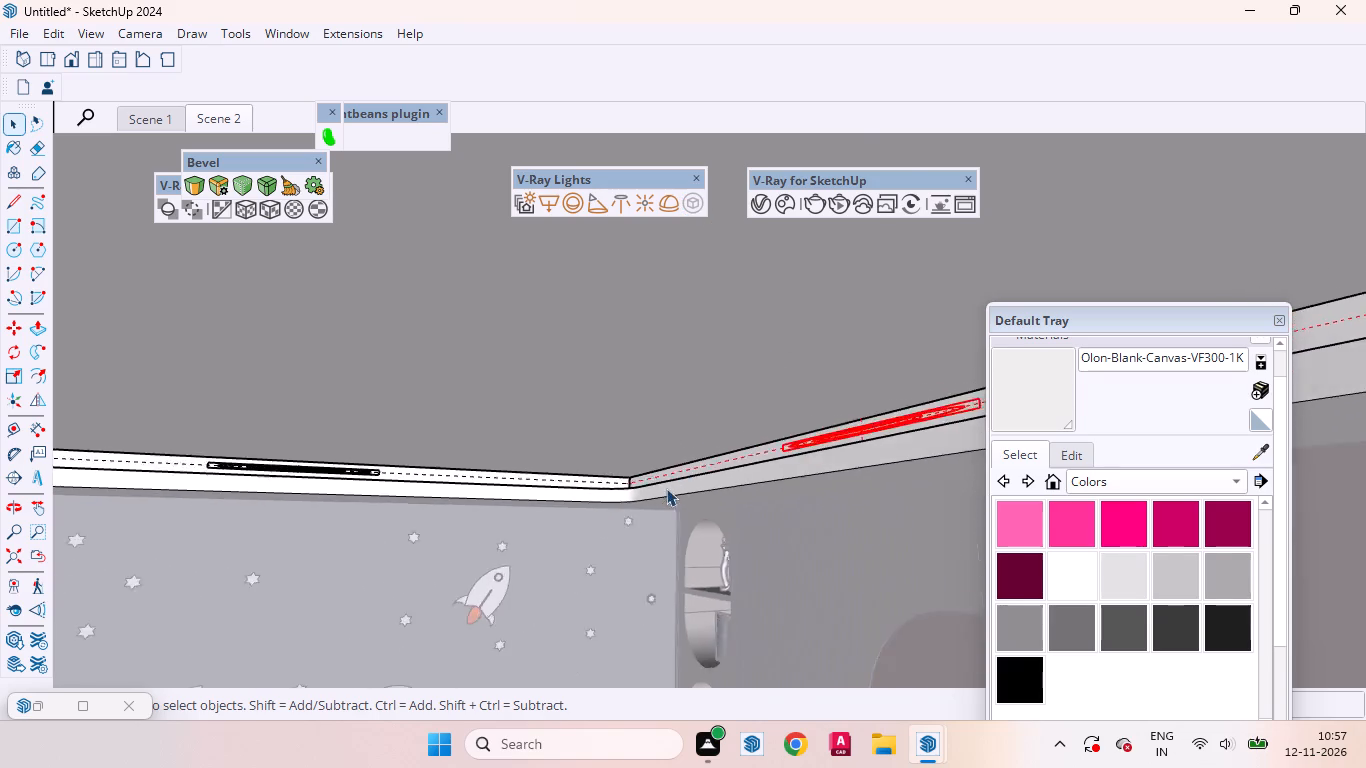
scroll(666, 488, down, 17)
middle_drag(678, 495, 353, 419)
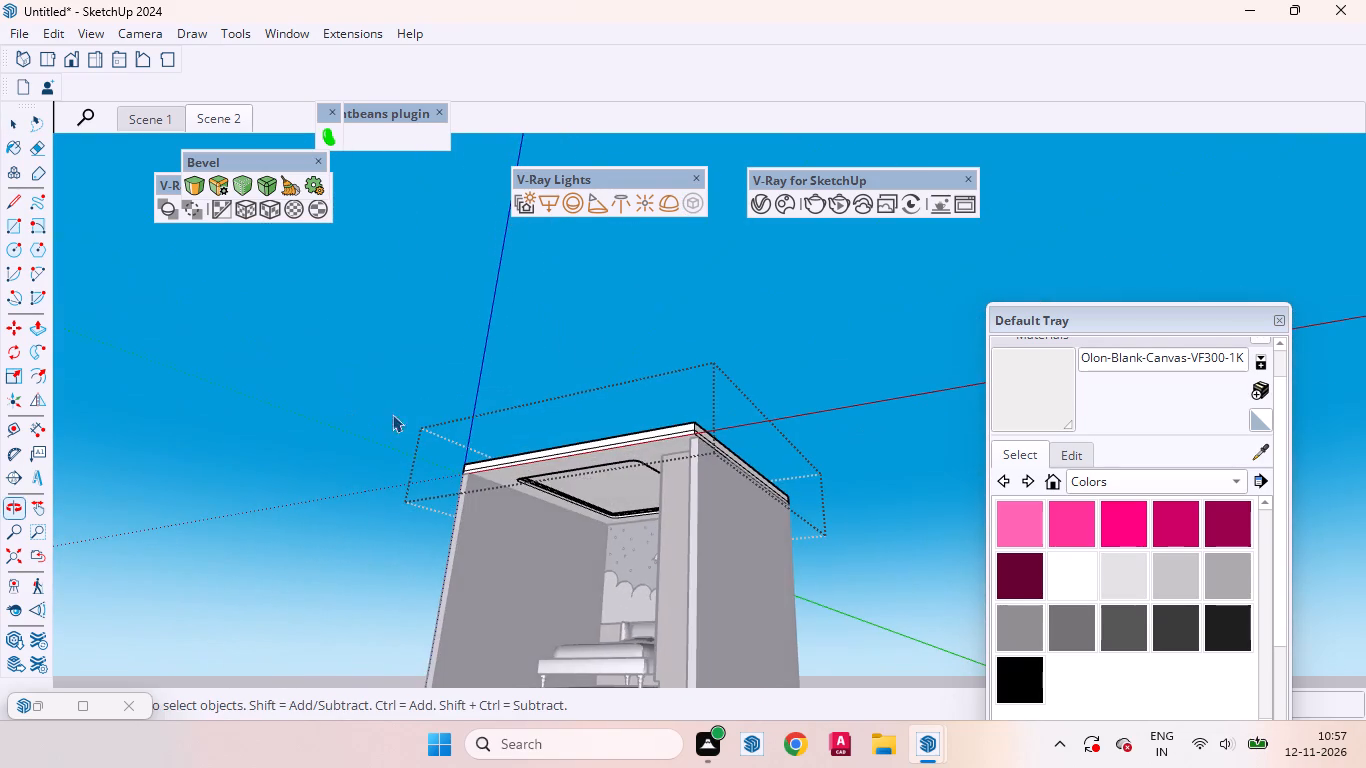
scroll(563, 451, up, 2)
scroll(599, 456, up, 20)
scroll(599, 456, up, 5)
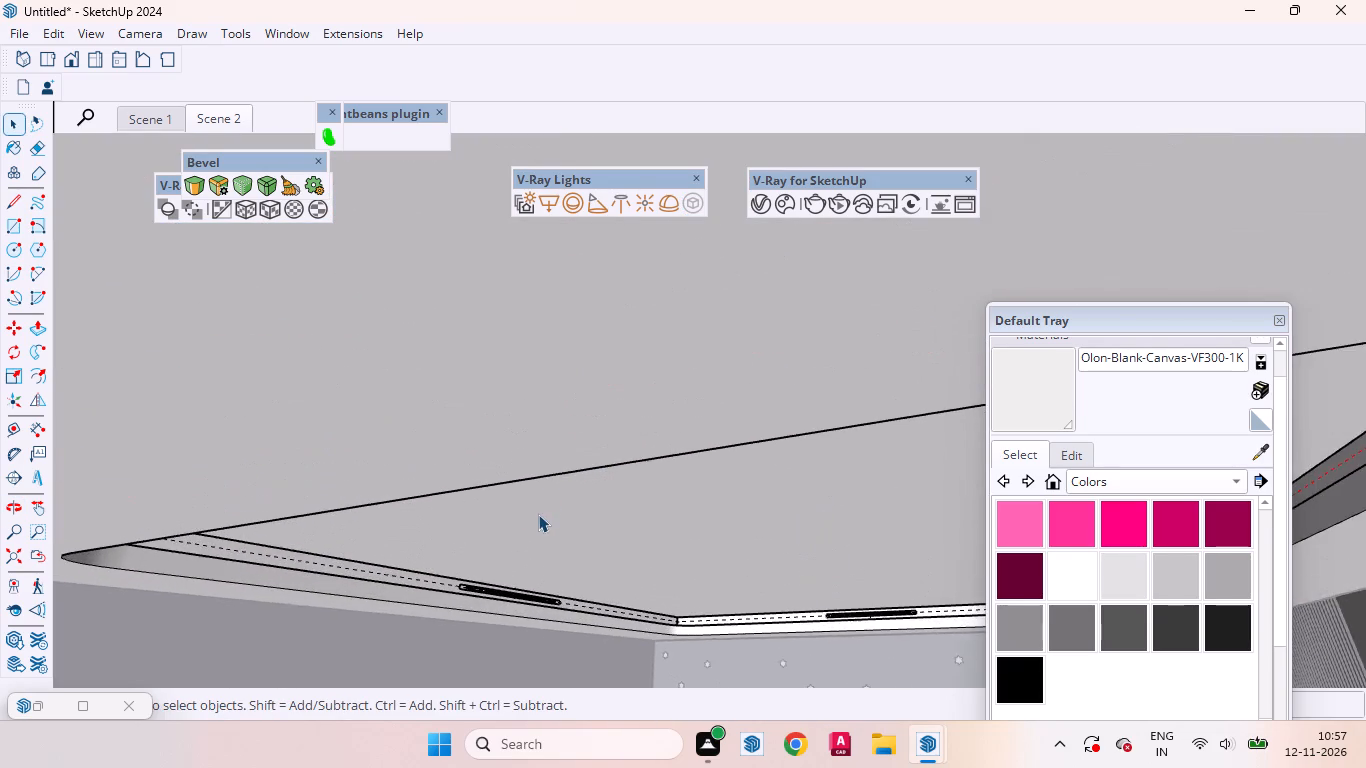
middle_drag(534, 516, 310, 442)
scroll(264, 450, up, 7)
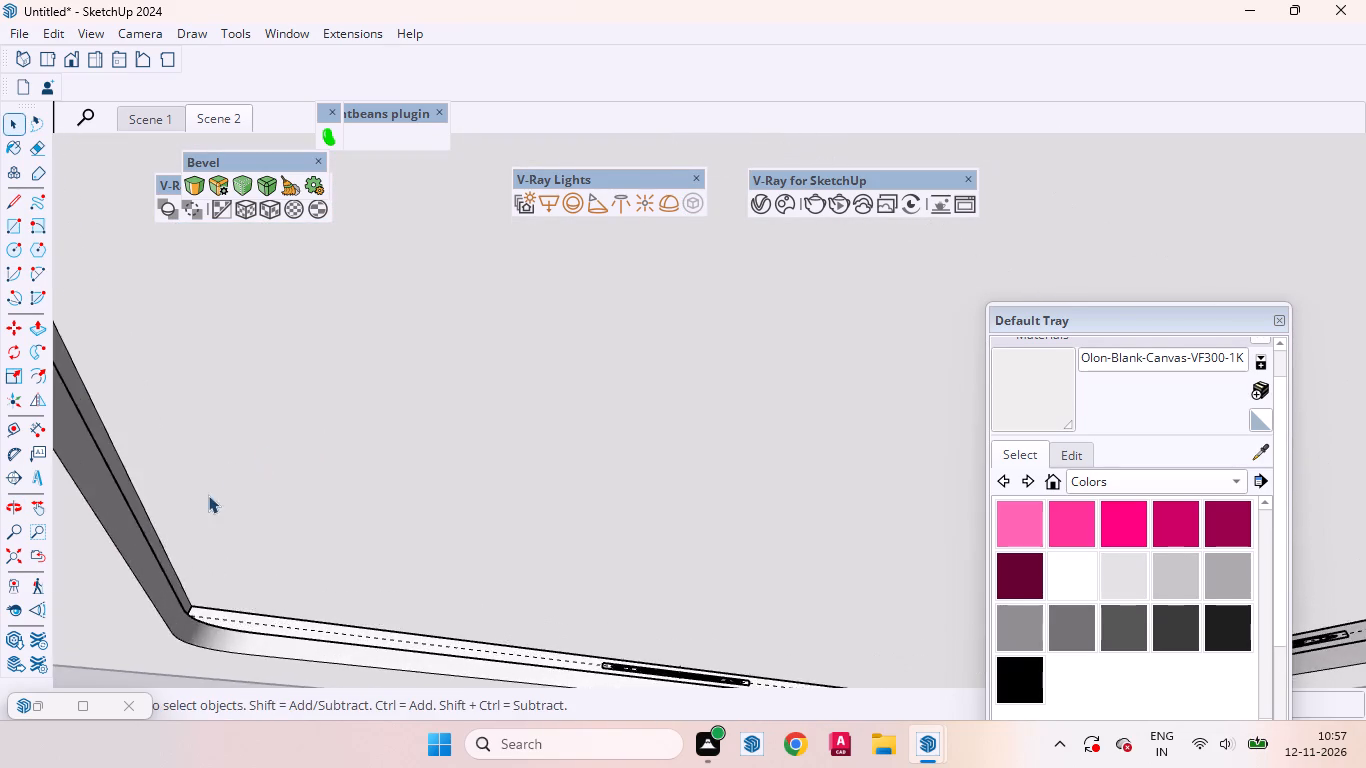
scroll(208, 495, up, 3)
middle_drag(200, 565, 114, 604)
click(156, 646)
double_click(154, 647)
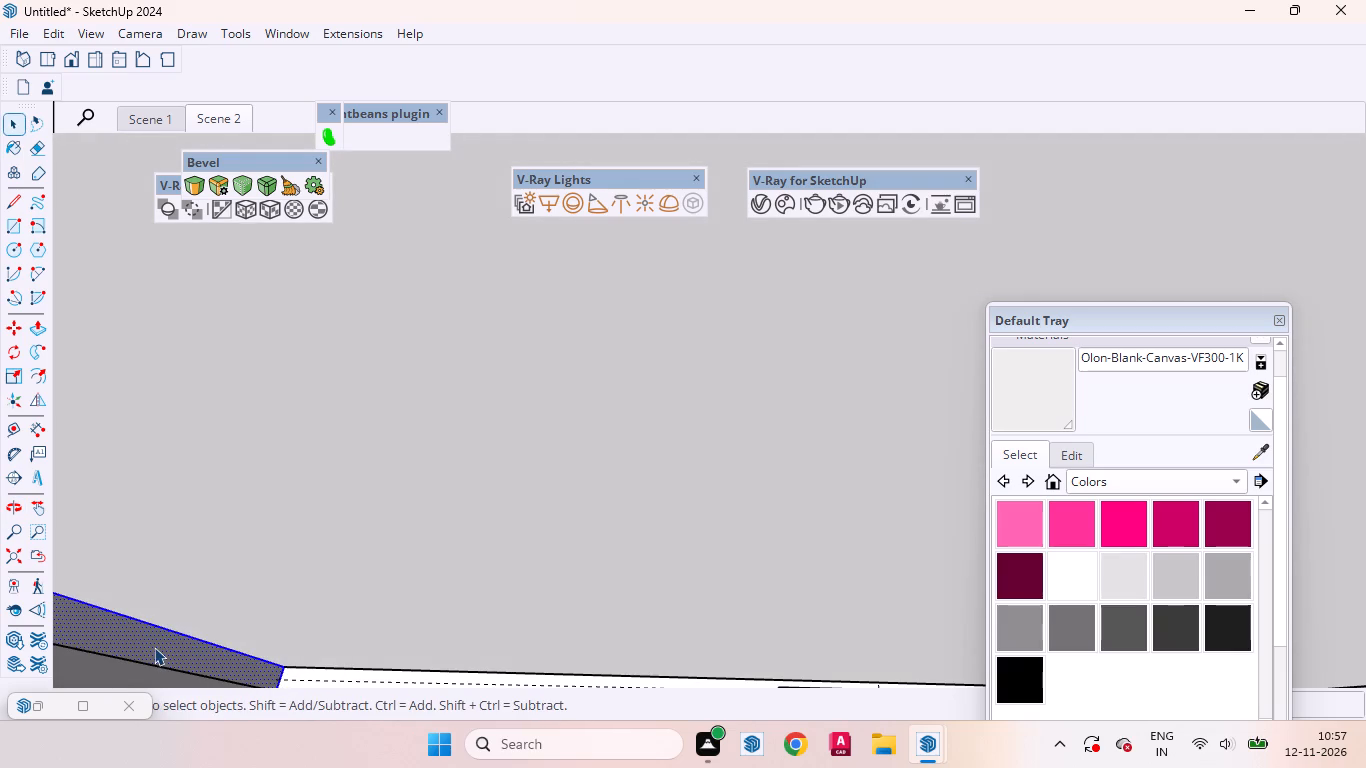
double_click(153, 648)
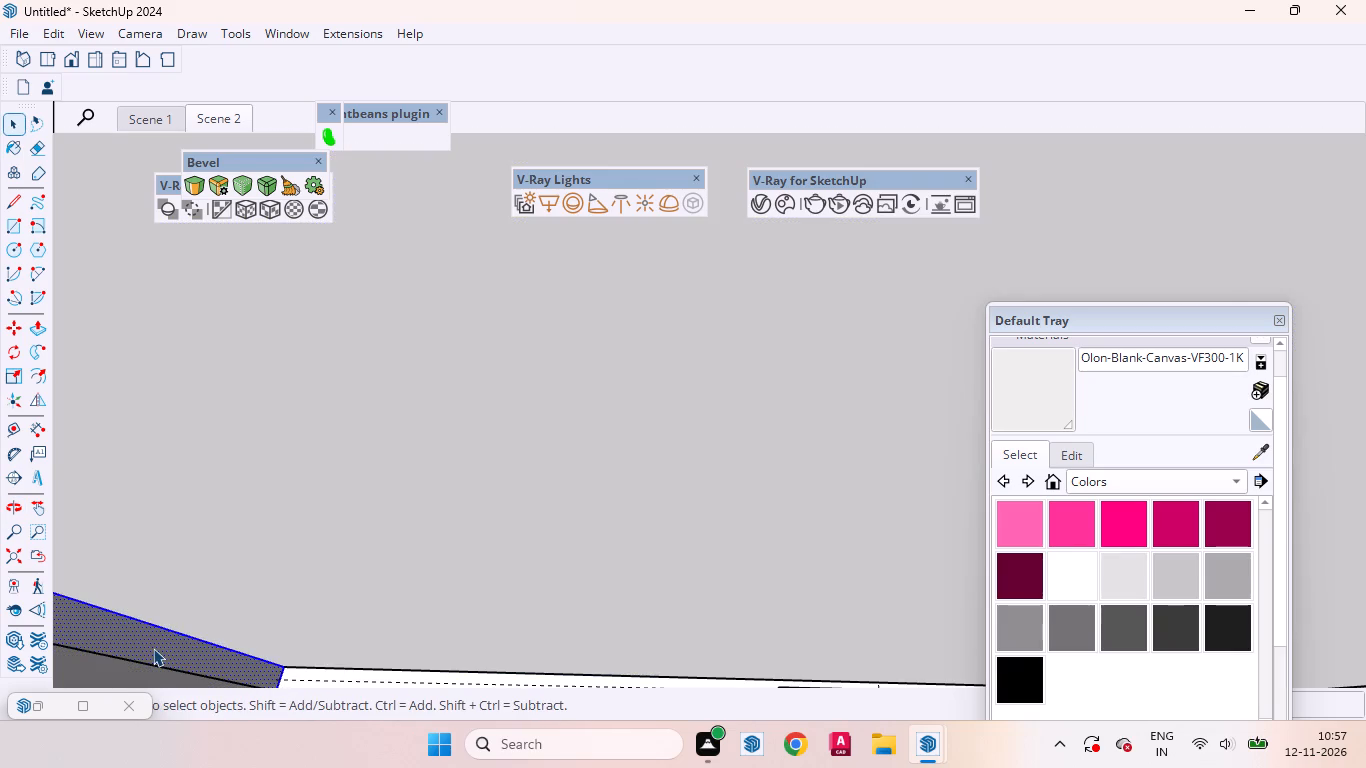
right_click(147, 649)
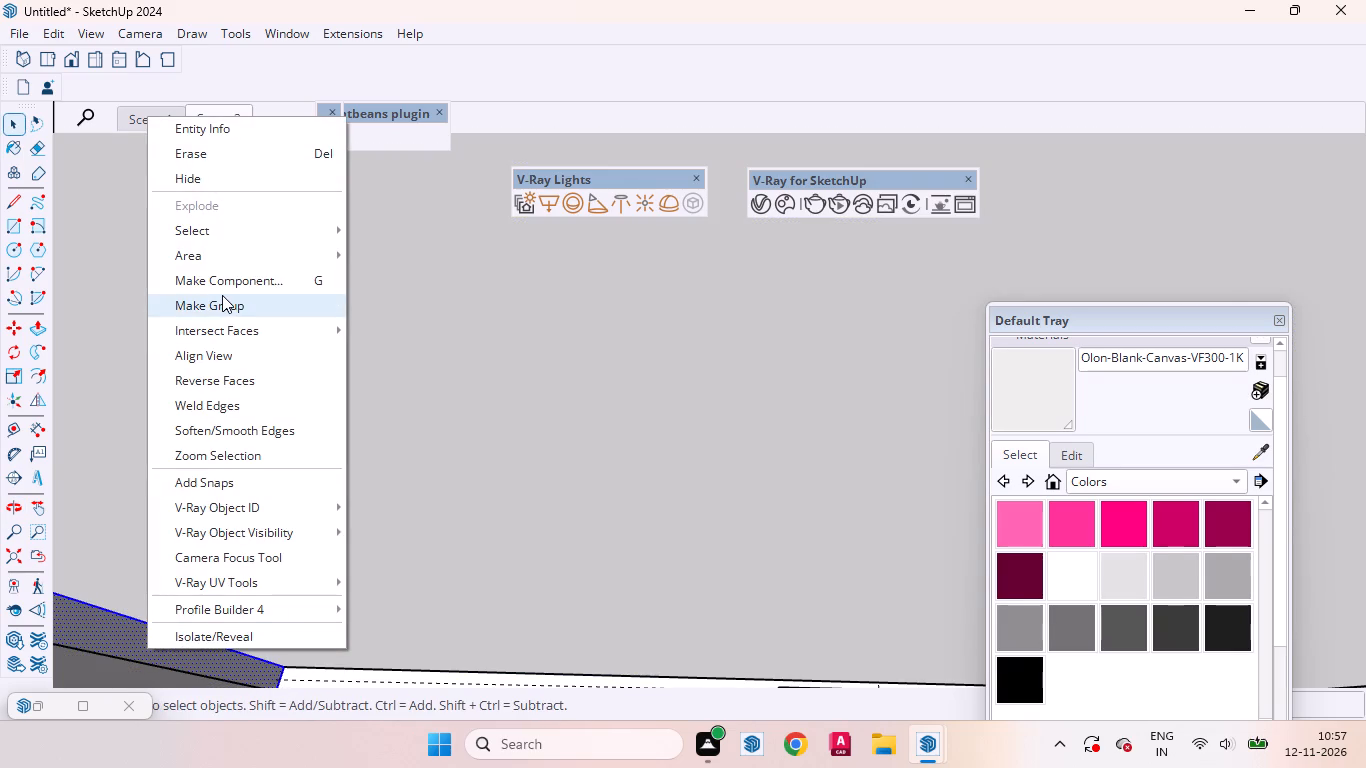
click(222, 295)
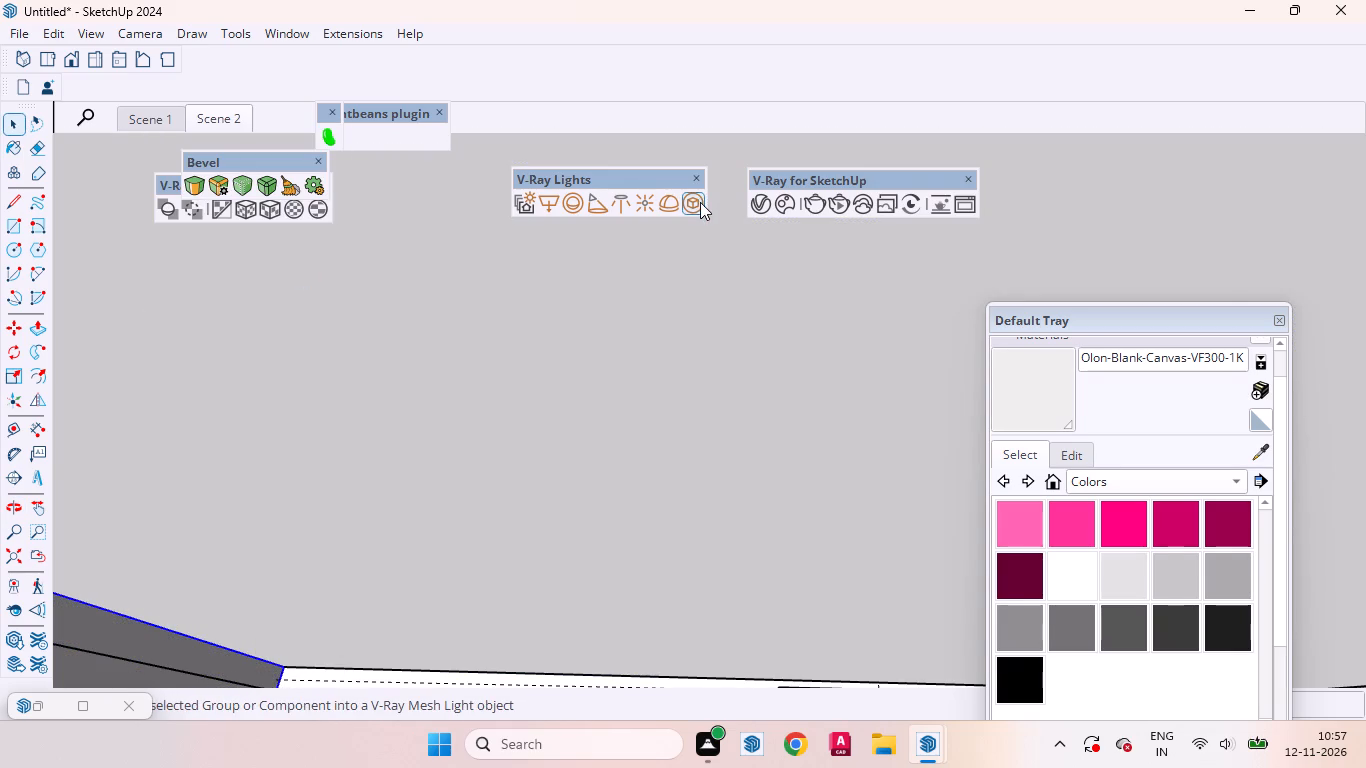
click(700, 202)
Exit the ceiling group and restore the Scene 2 view of the bed and mural wall.
scroll(607, 368, down, 3)
middle_drag(492, 457, 598, 459)
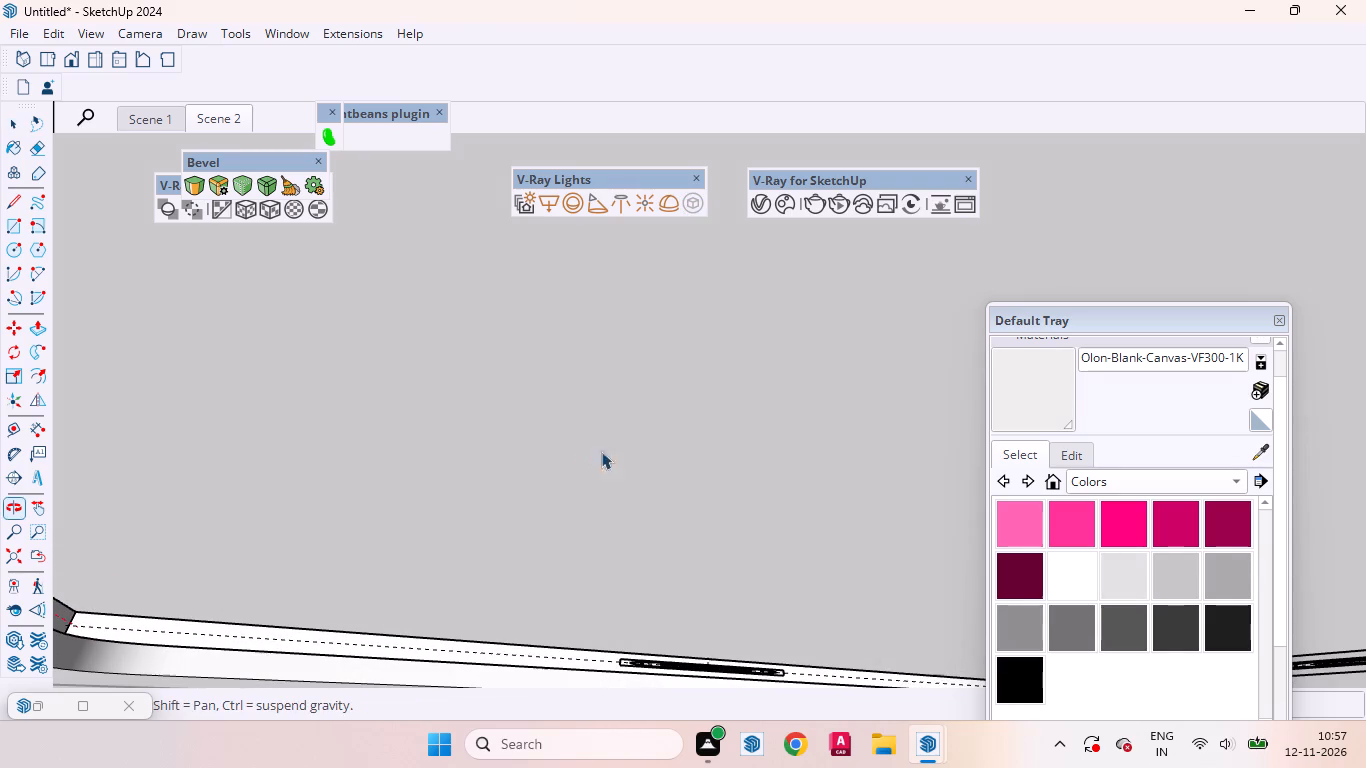
click(222, 125)
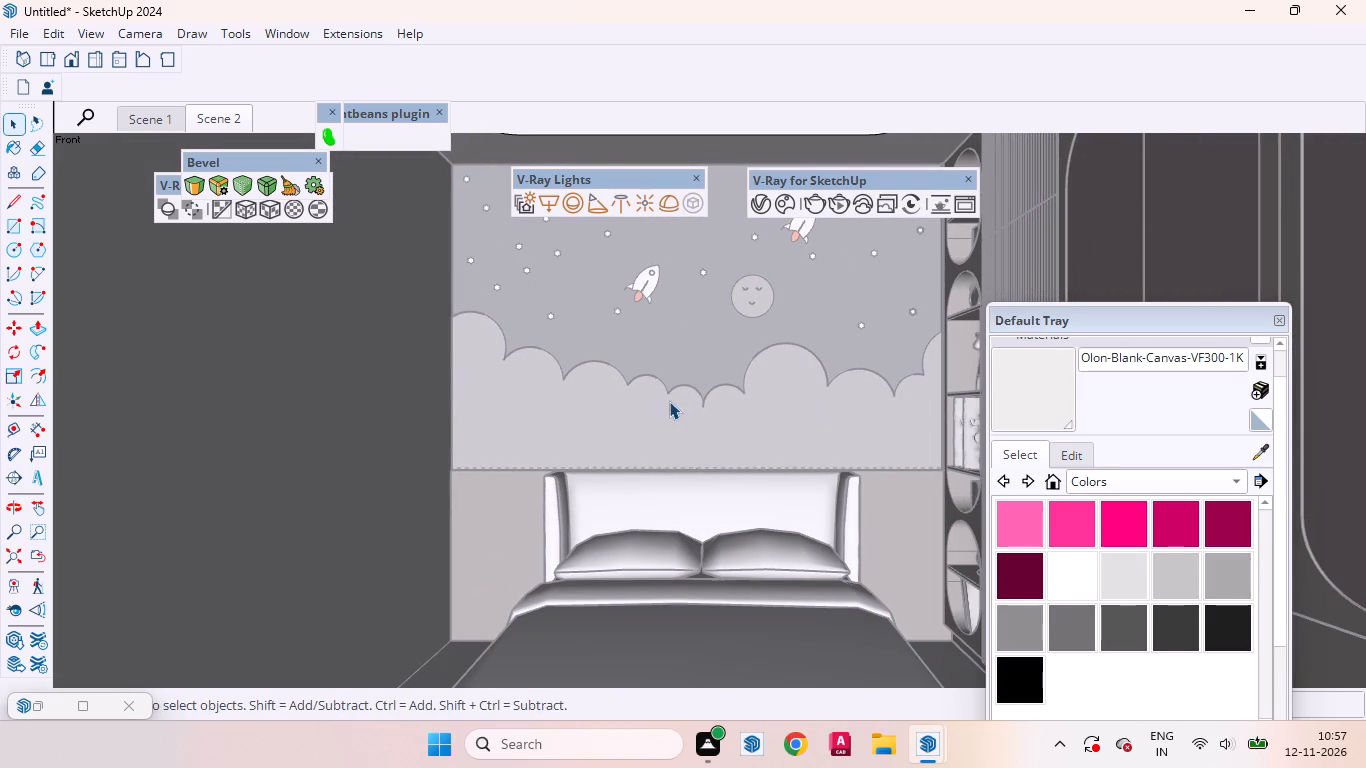
scroll(694, 392, down, 15)
click(775, 559)
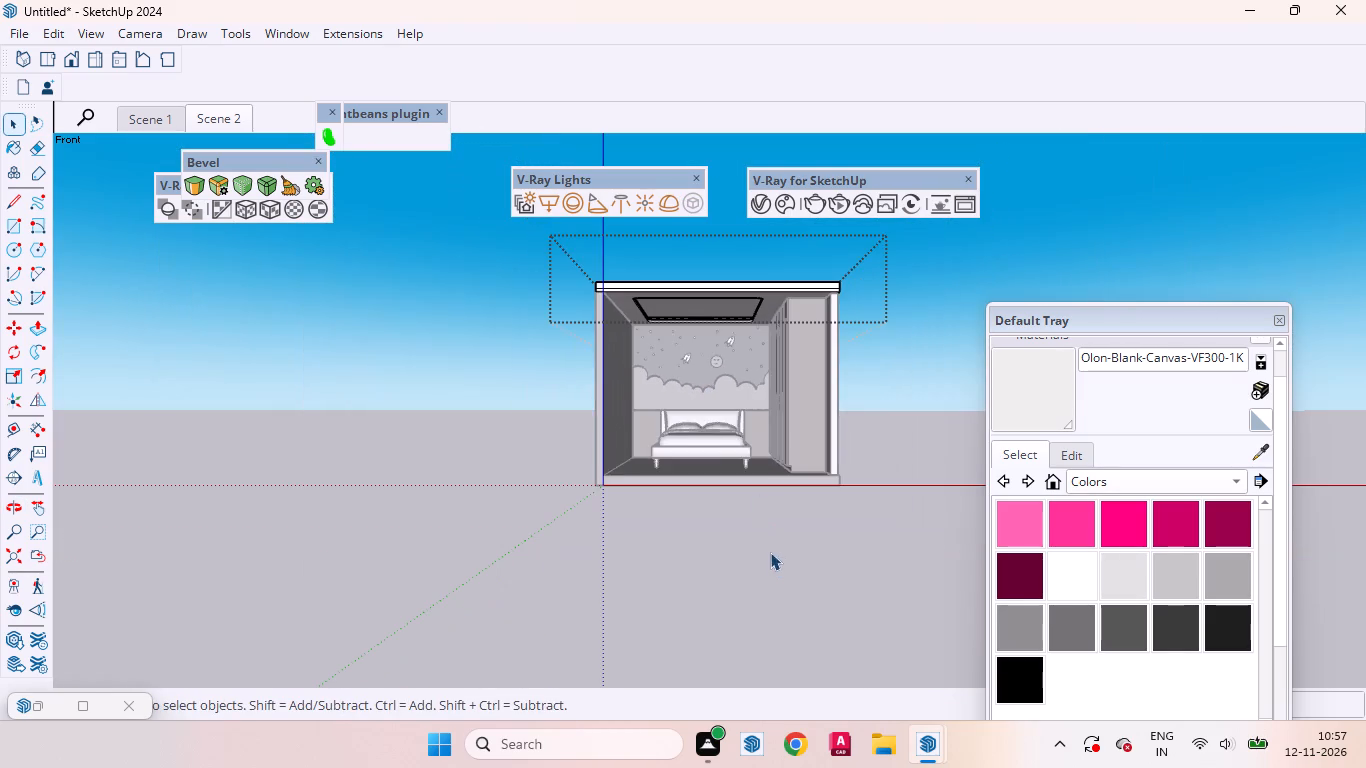
click(776, 537)
click(215, 112)
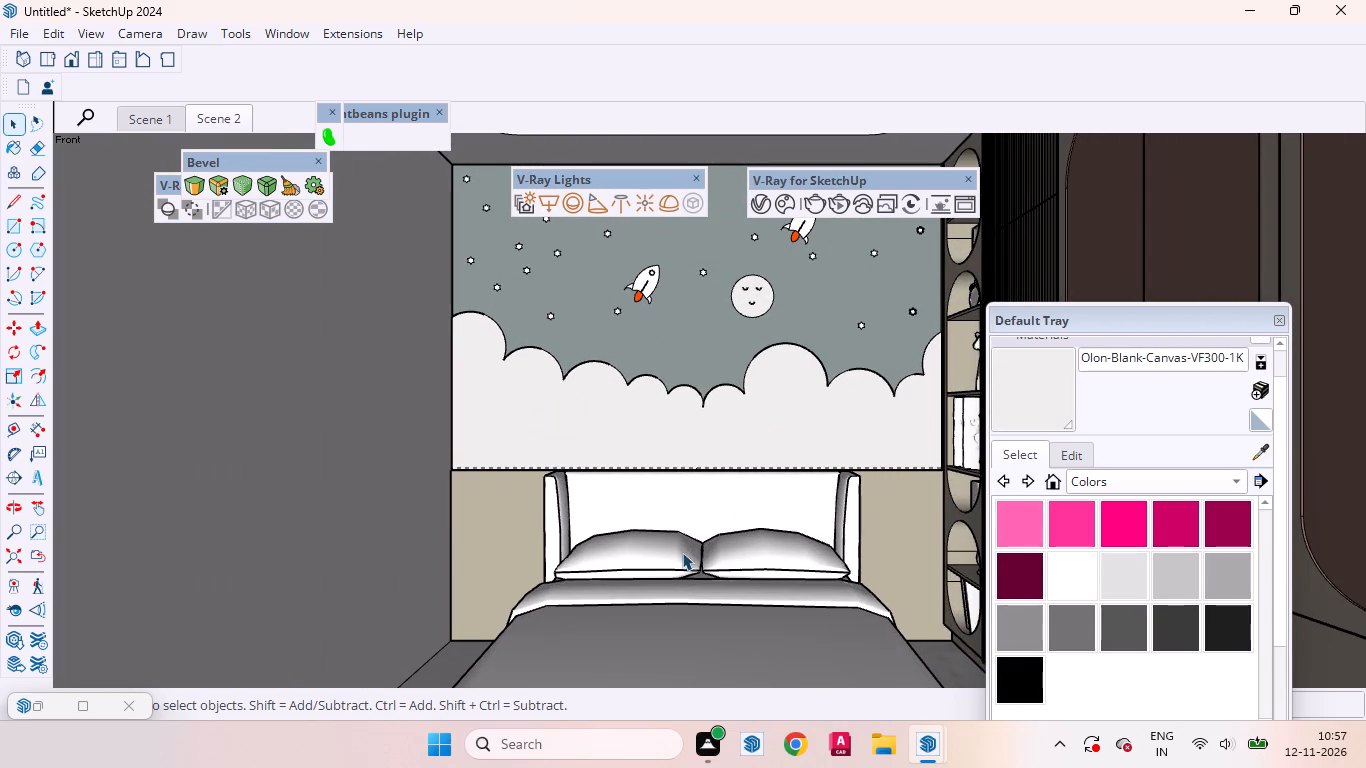
scroll(521, 505, up, 8)
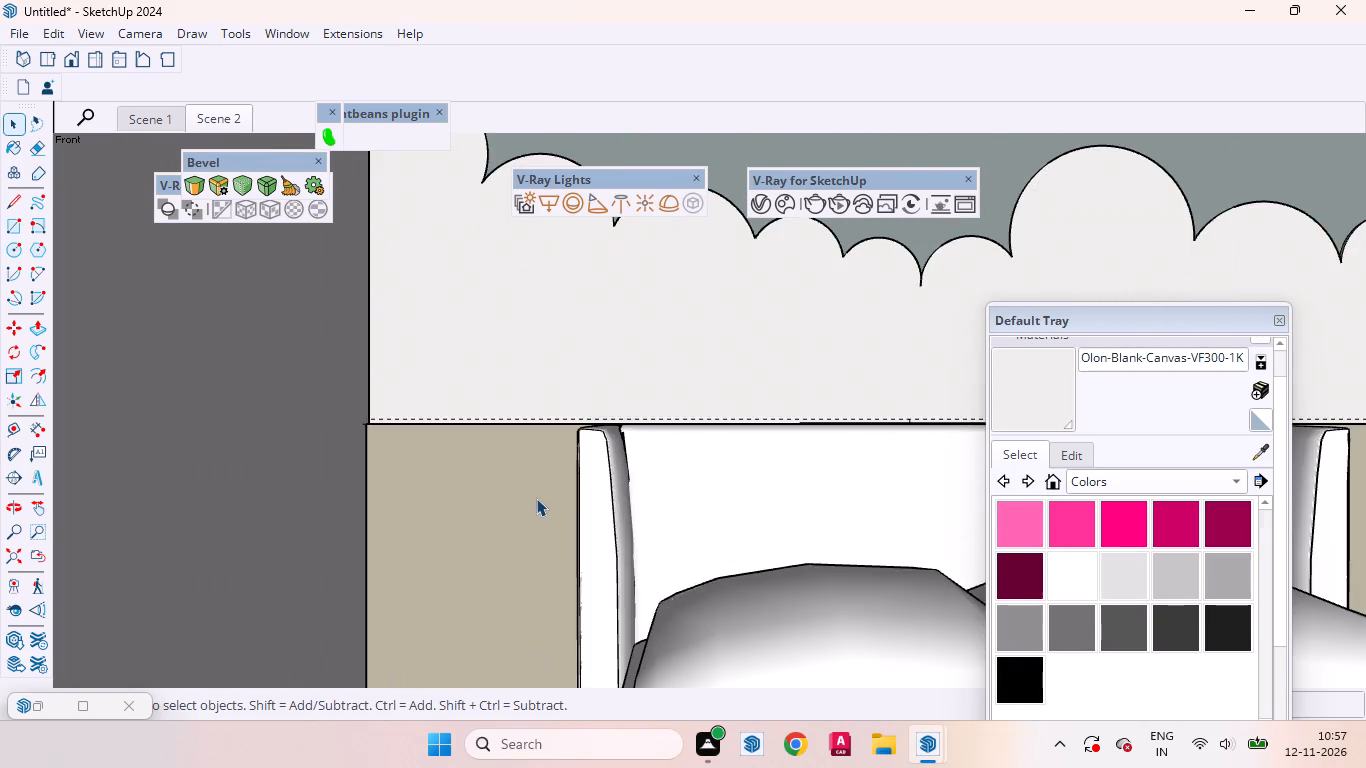
scroll(537, 501, down, 10)
click(215, 117)
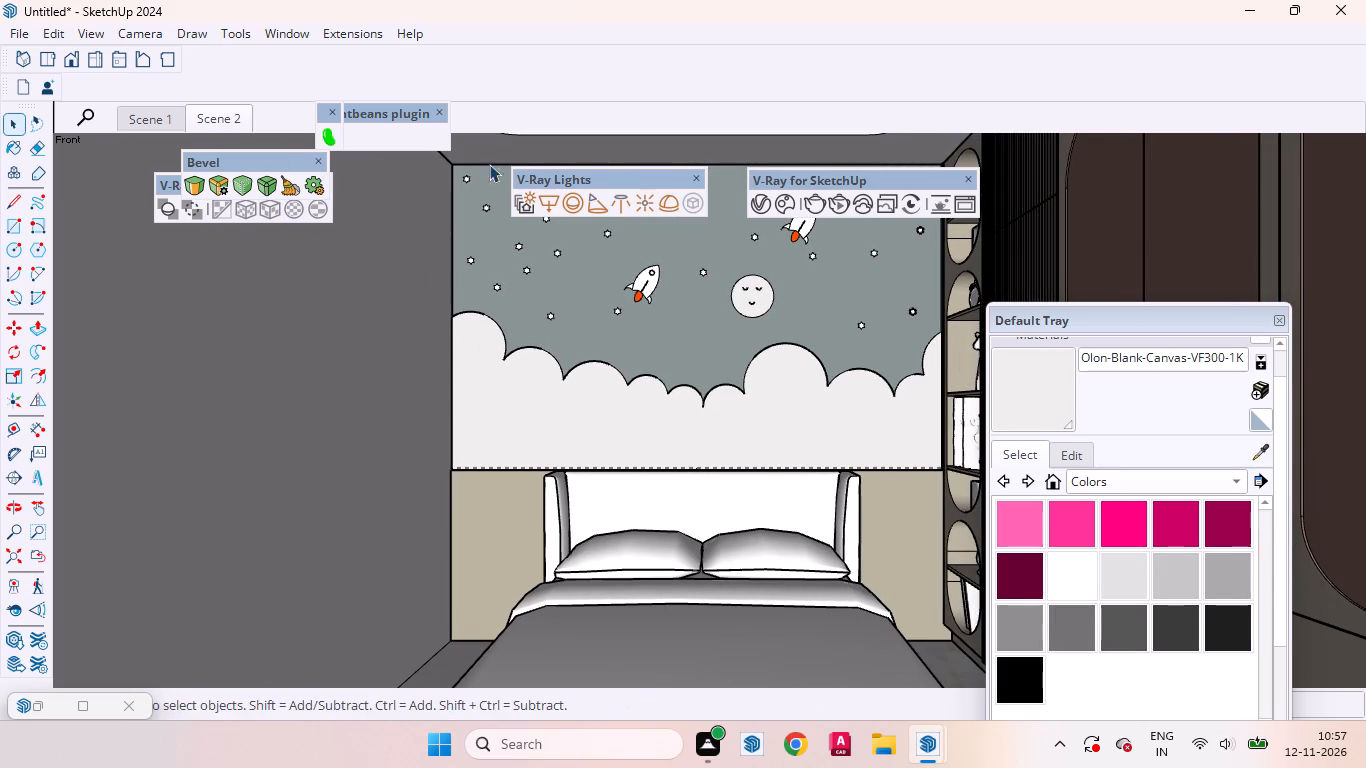
In the V-Ray Asset Editor's lights list, set the intensity of Mesh Light#1 to 300 and Mesh Light to 90.
click(761, 209)
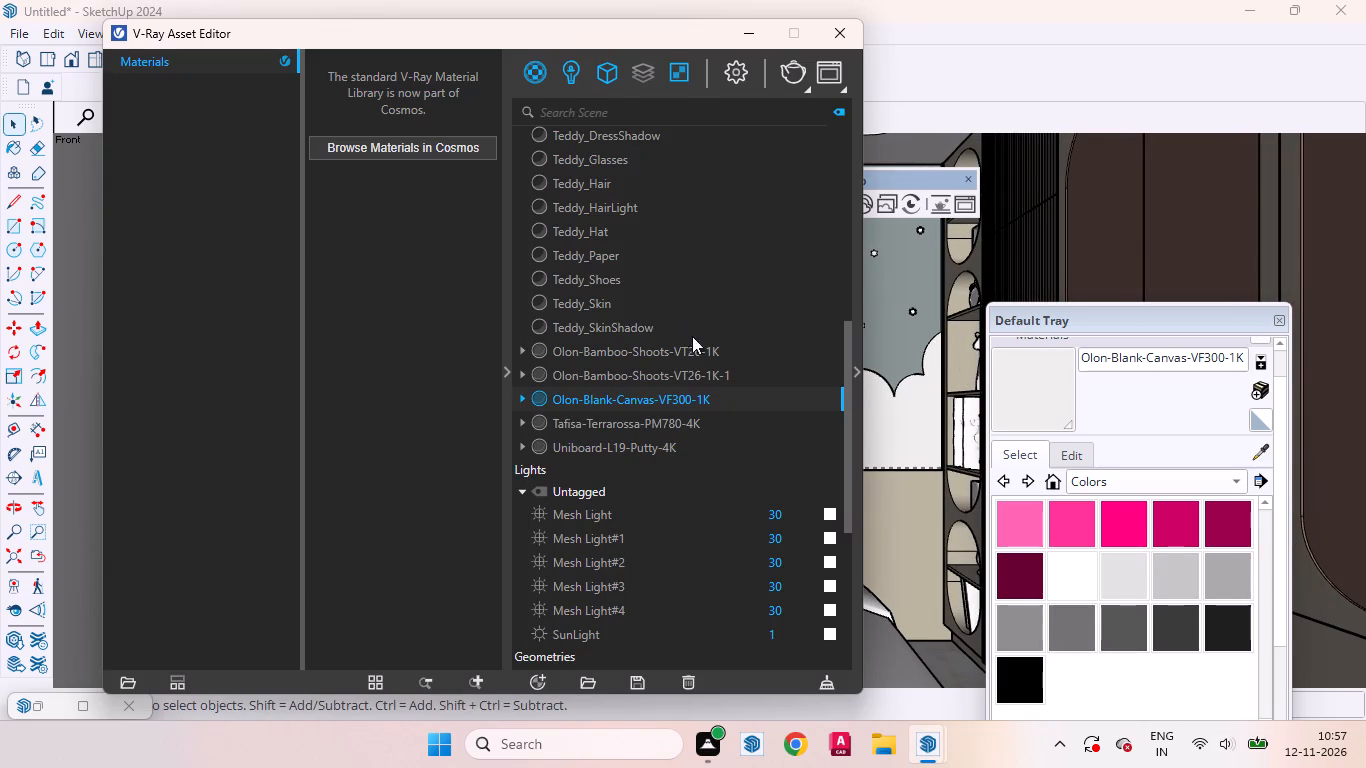
click(577, 74)
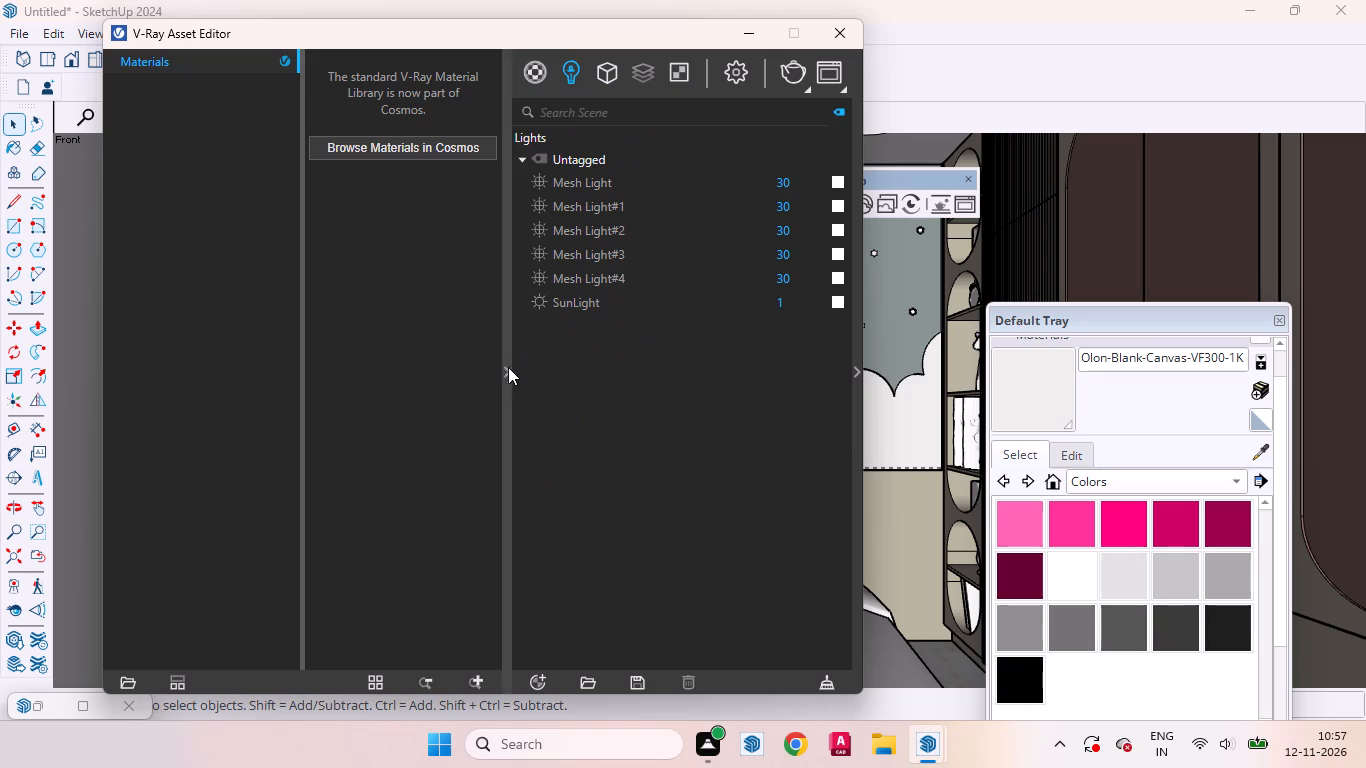
click(504, 368)
click(792, 180)
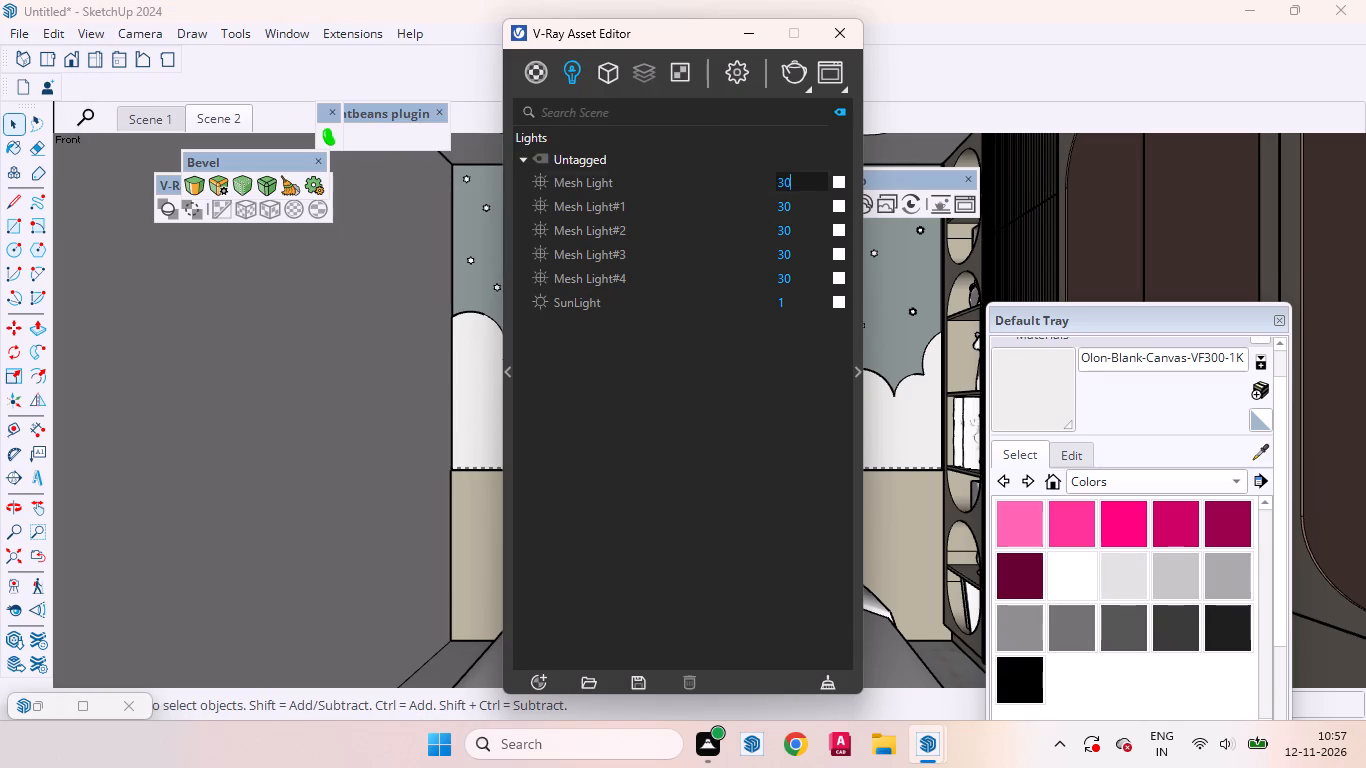
key(0)
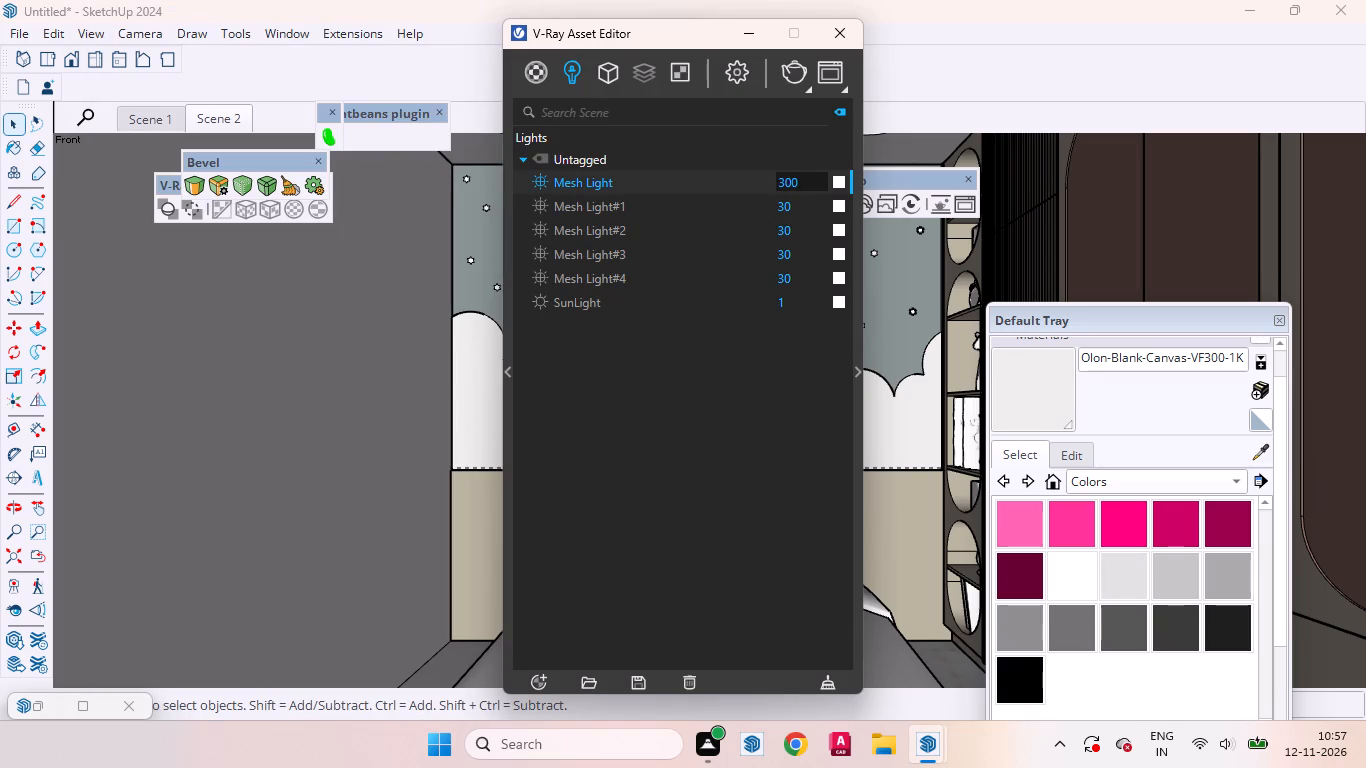
click(806, 213)
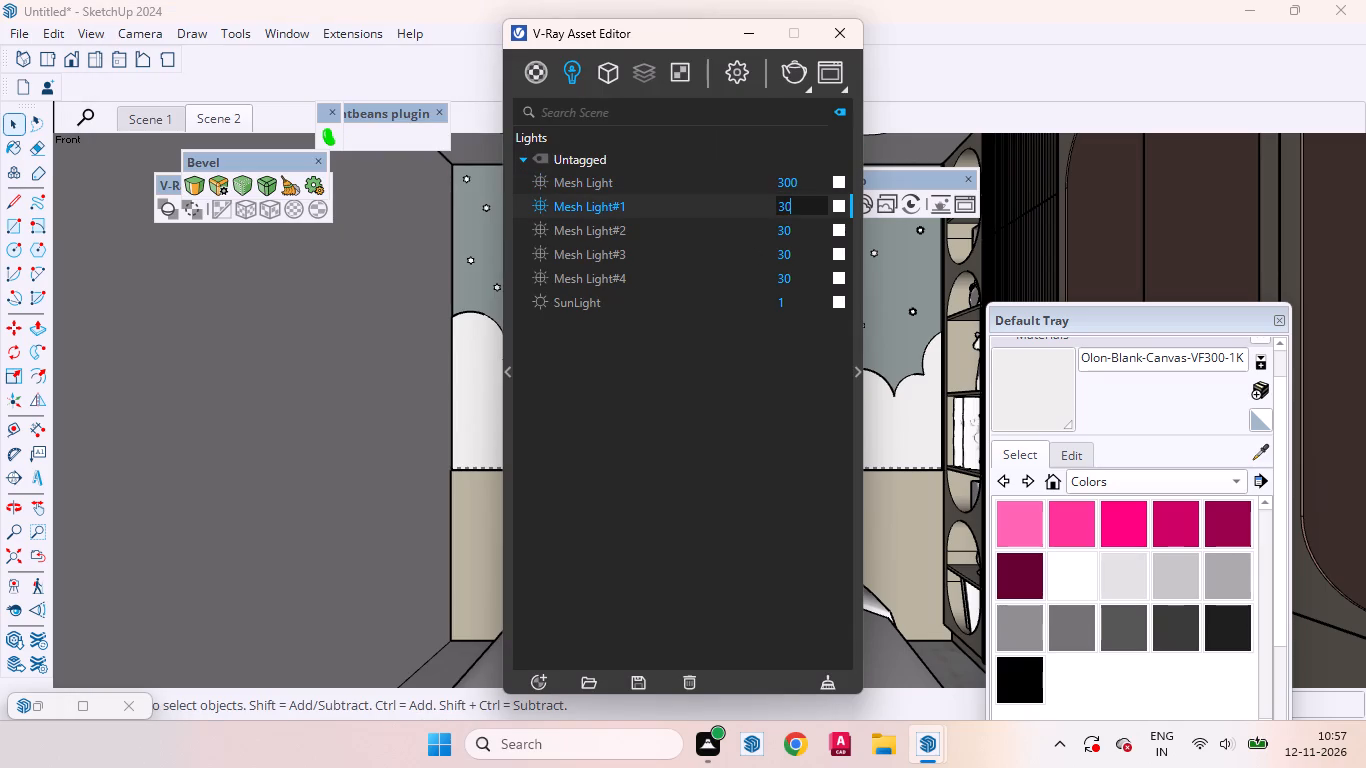
key(0)
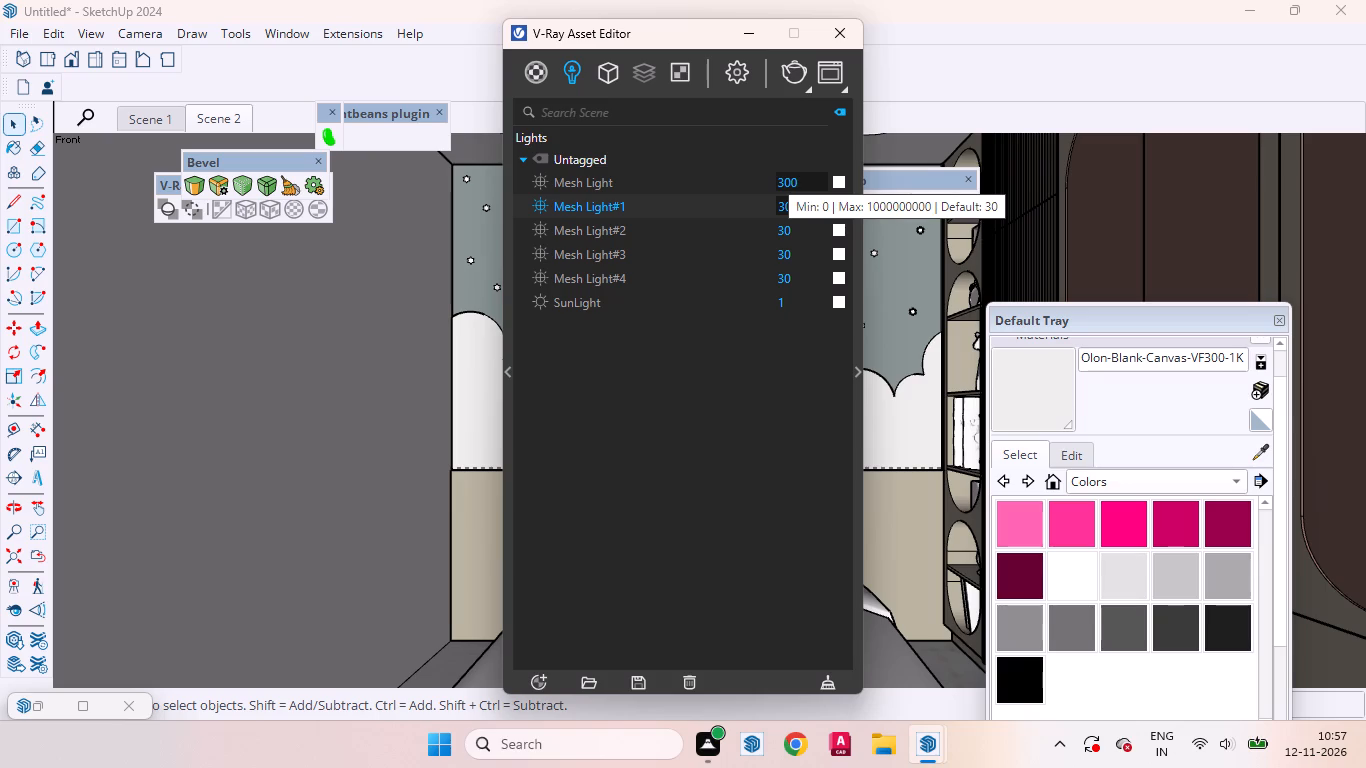
click(792, 180)
key(BackSpace)
key(BackSpace)
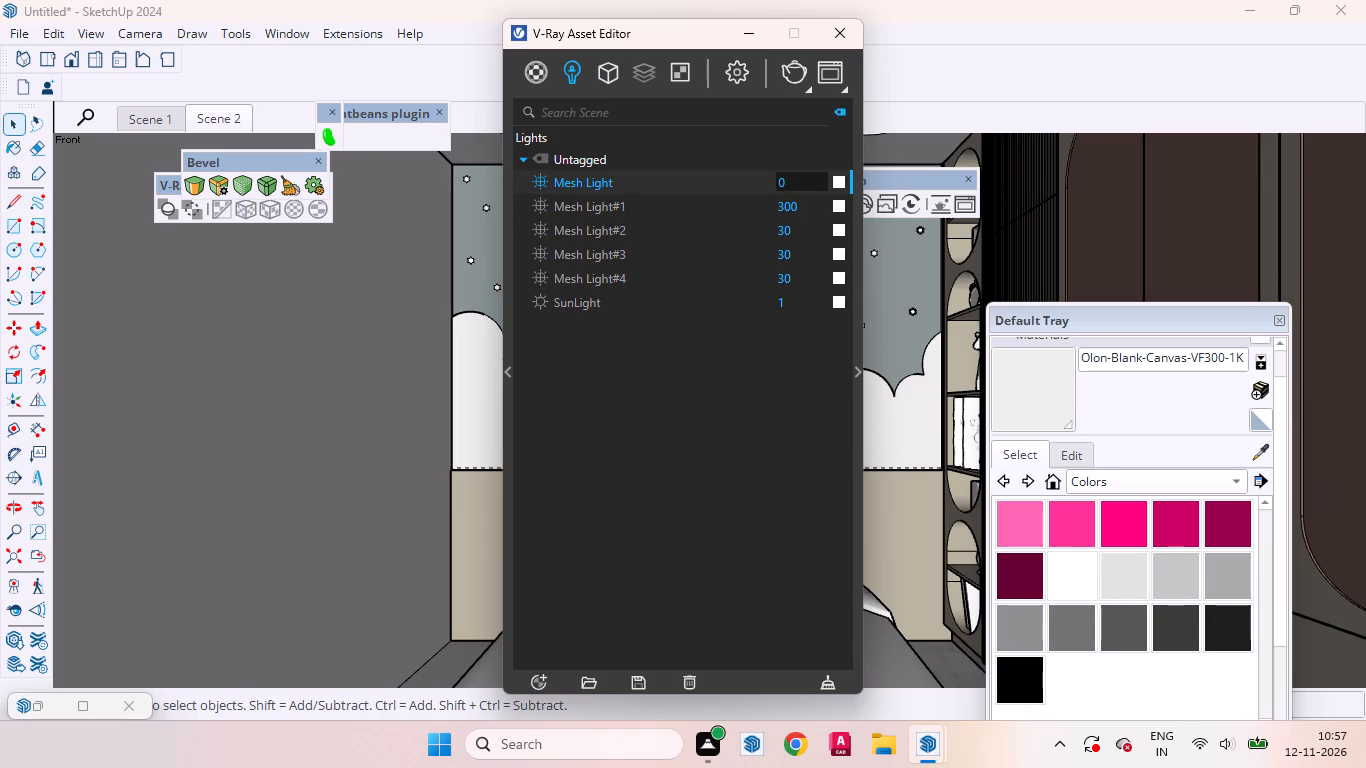
key(9)
key(Return)
Set the intensity of Mesh Light#2, Mesh Light#3 and Mesh Light#4 to 300 each.
click(792, 231)
key(0)
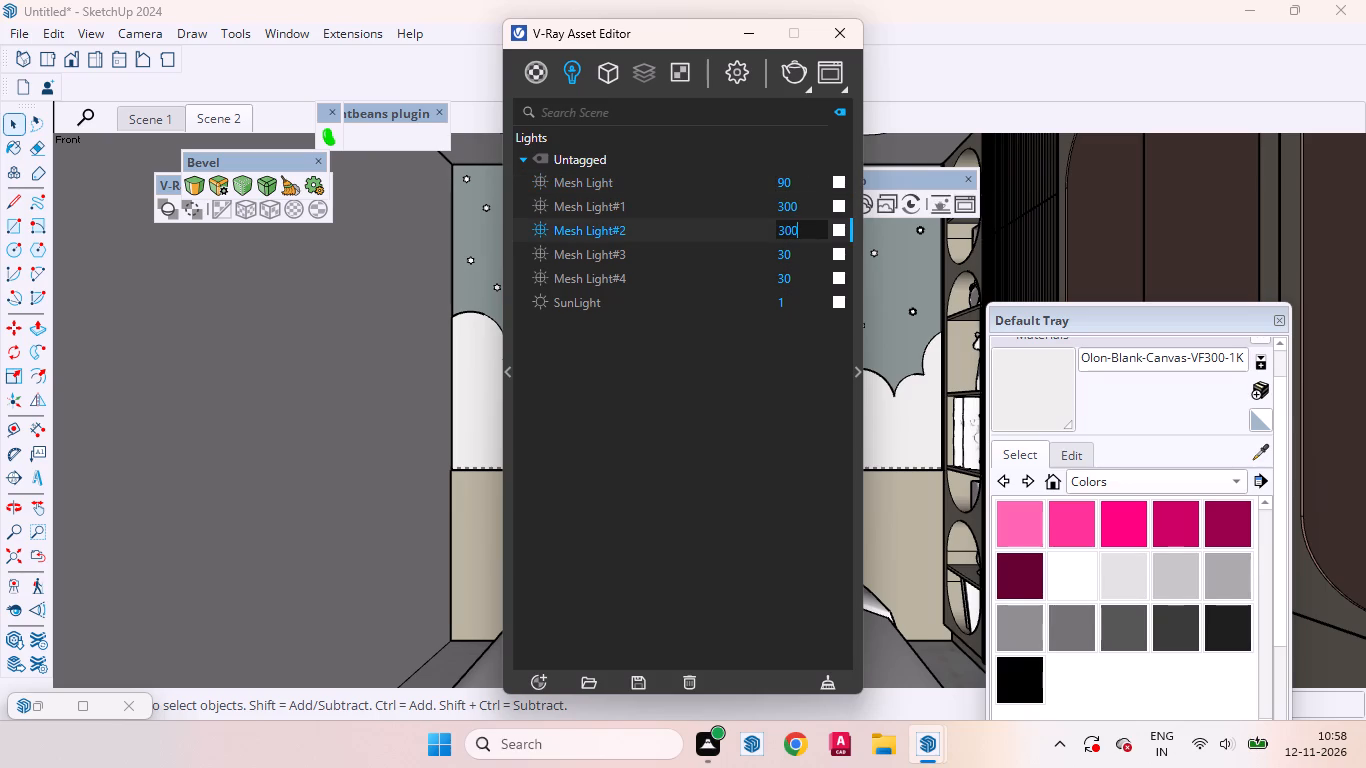
key(Return)
click(804, 245)
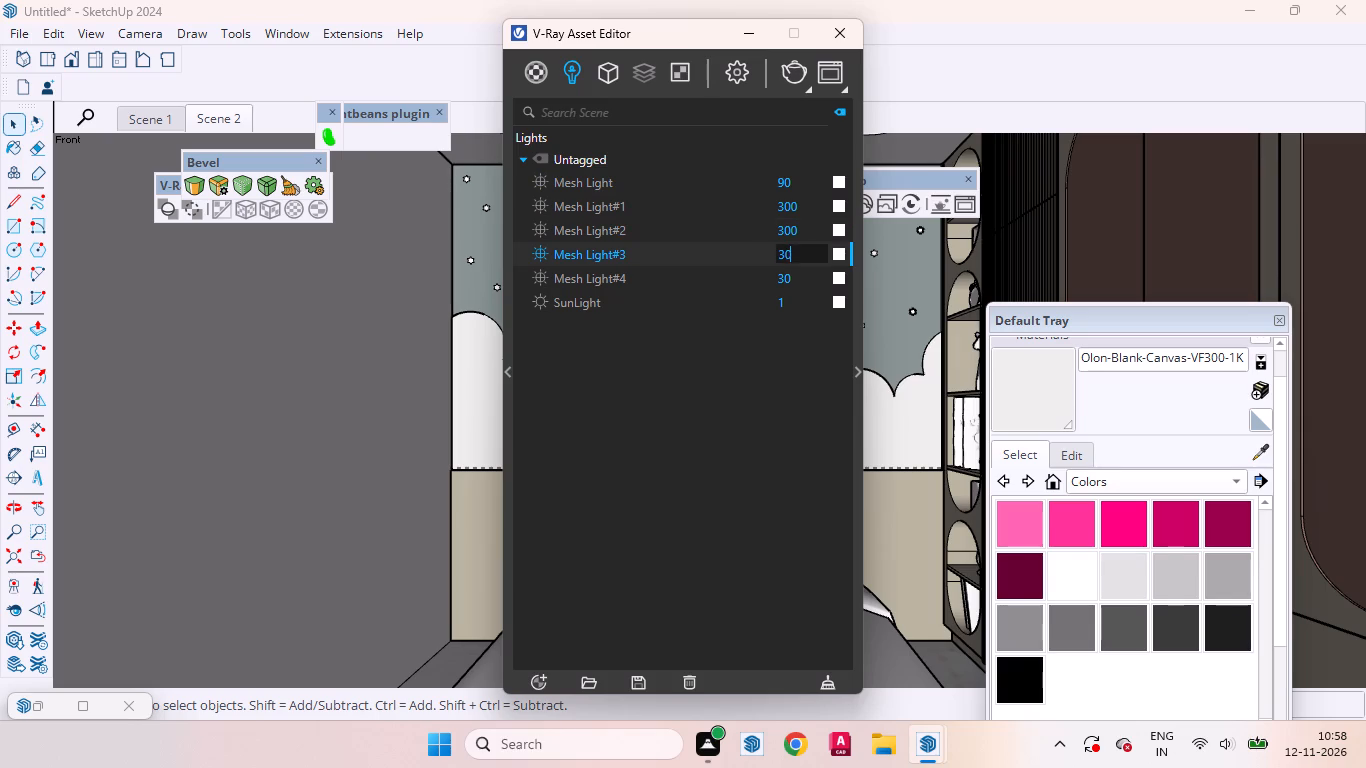
key(0)
key(Return)
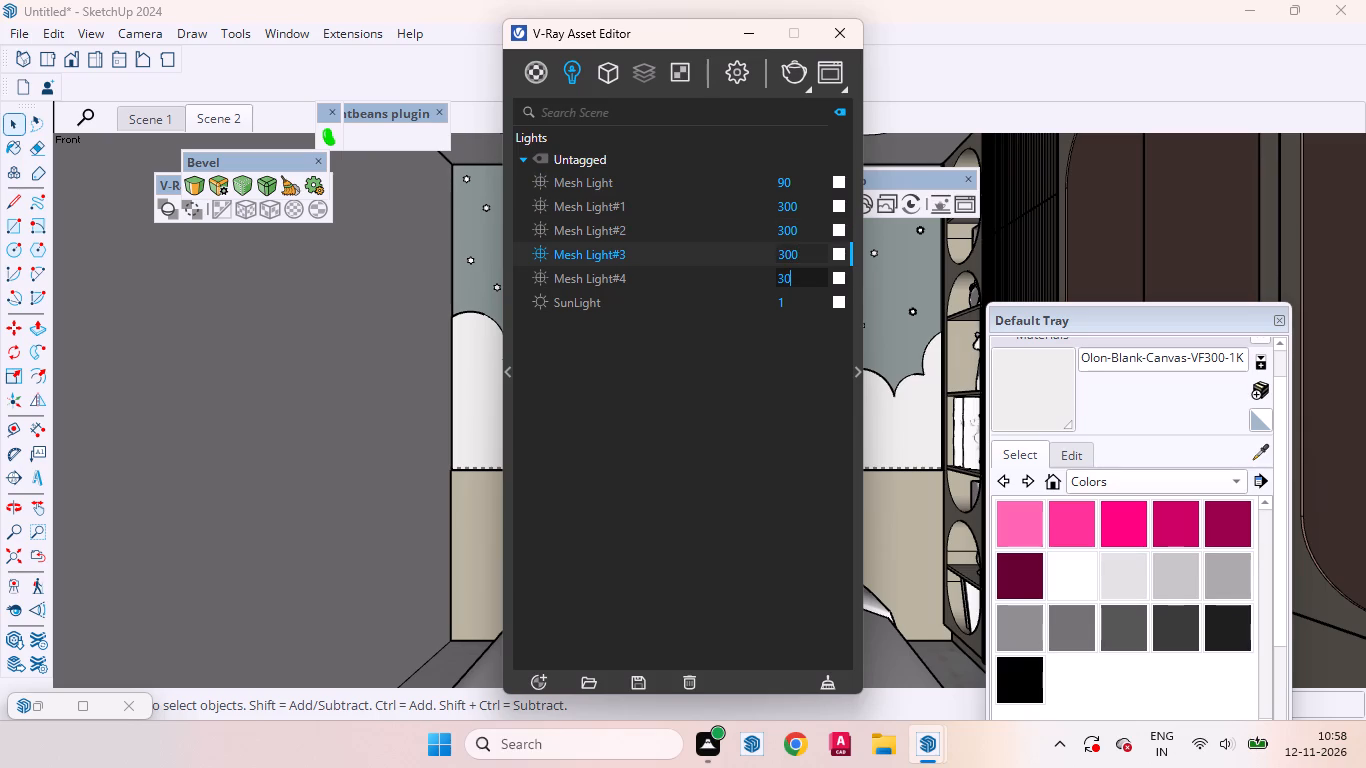
click(811, 276)
key(0)
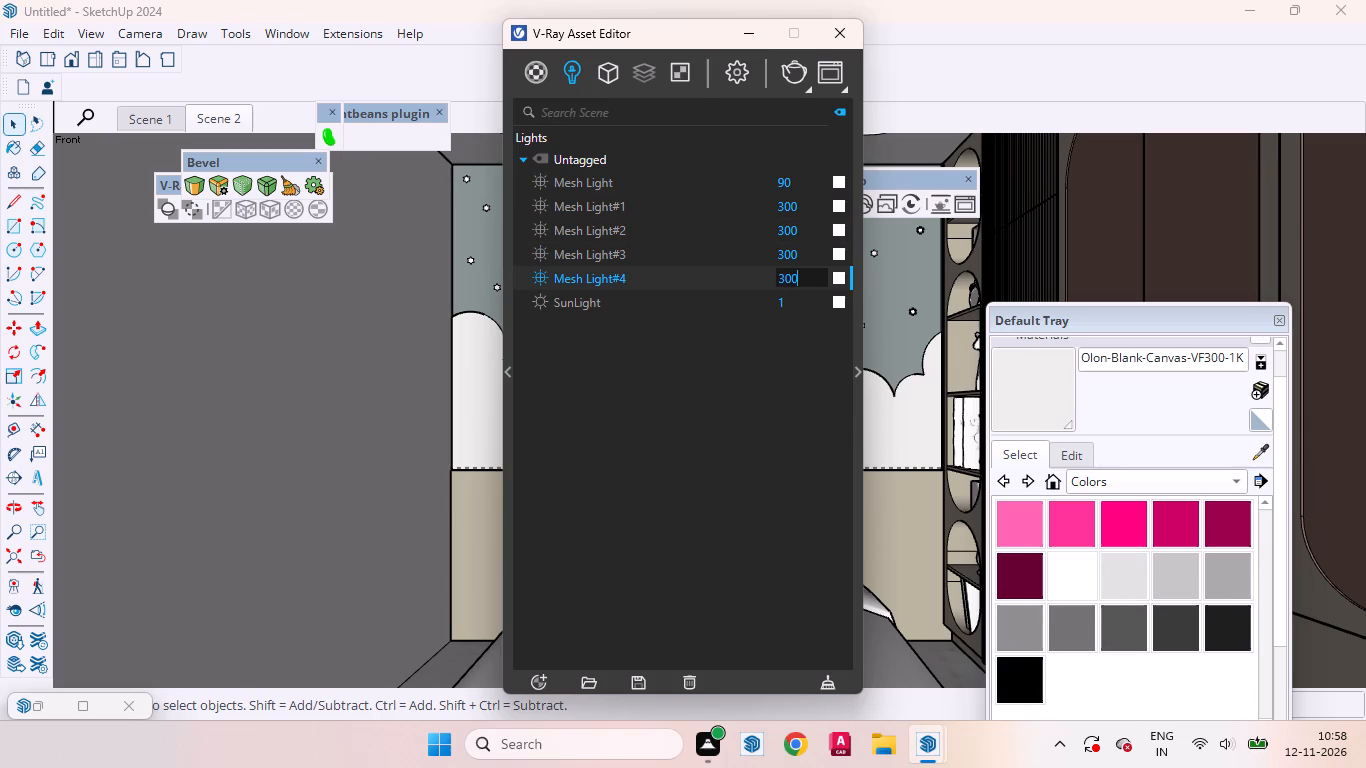
Set the colour temperature of Mesh Light to 4000 K.
click(833, 181)
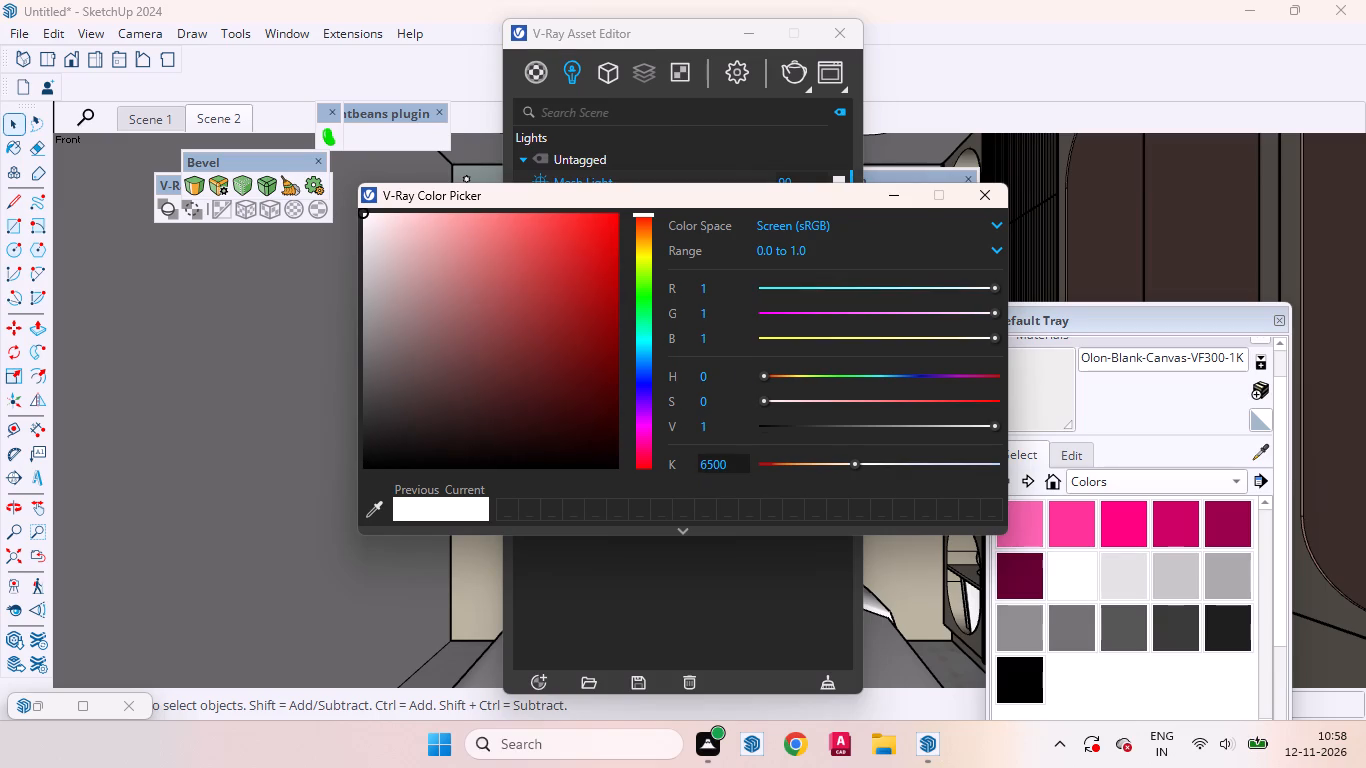
click(712, 464)
key(BackSpace)
key(BackSpace)
key(5)
key(BackSpace)
text(40)
key(Return)
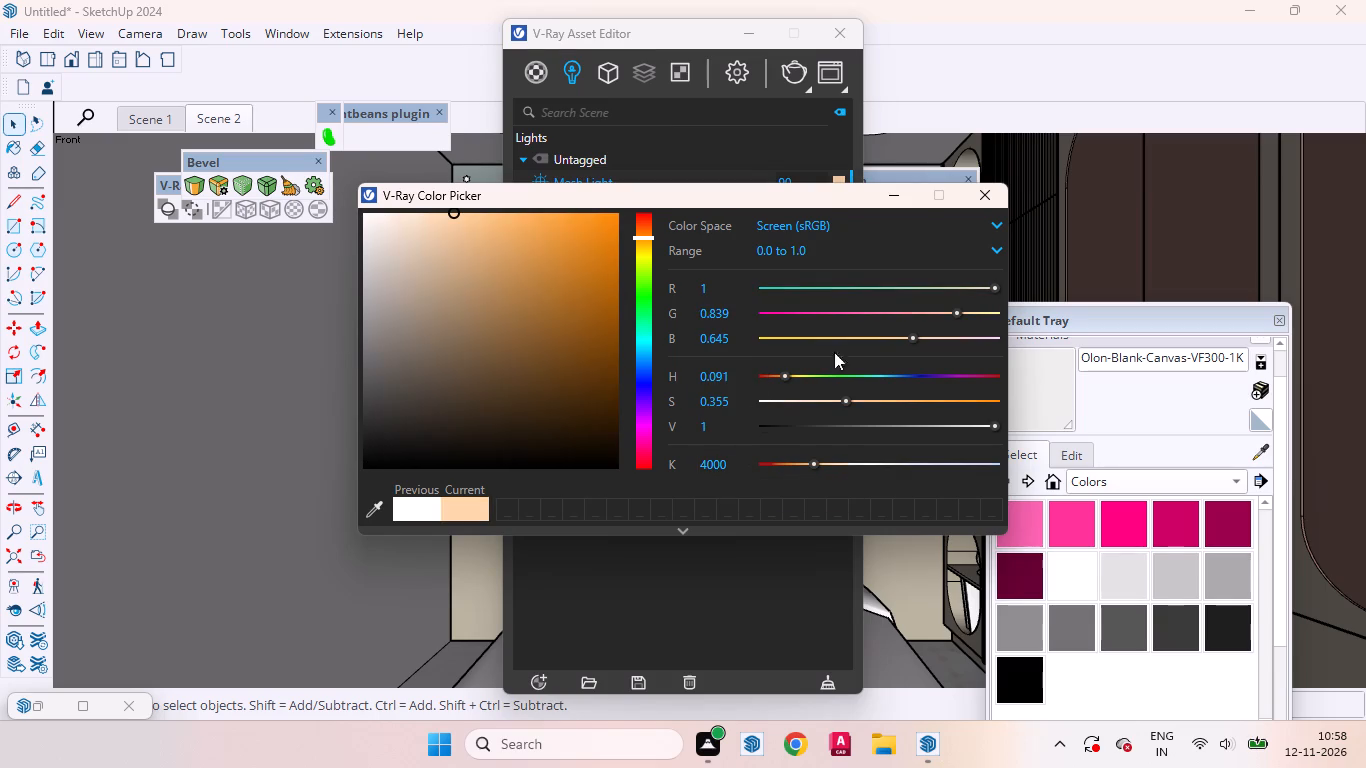
Copy Mesh Light's warm colour to Mesh Light#1, Mesh Light#2, Mesh Light#3 and Mesh Light#4.
click(973, 195)
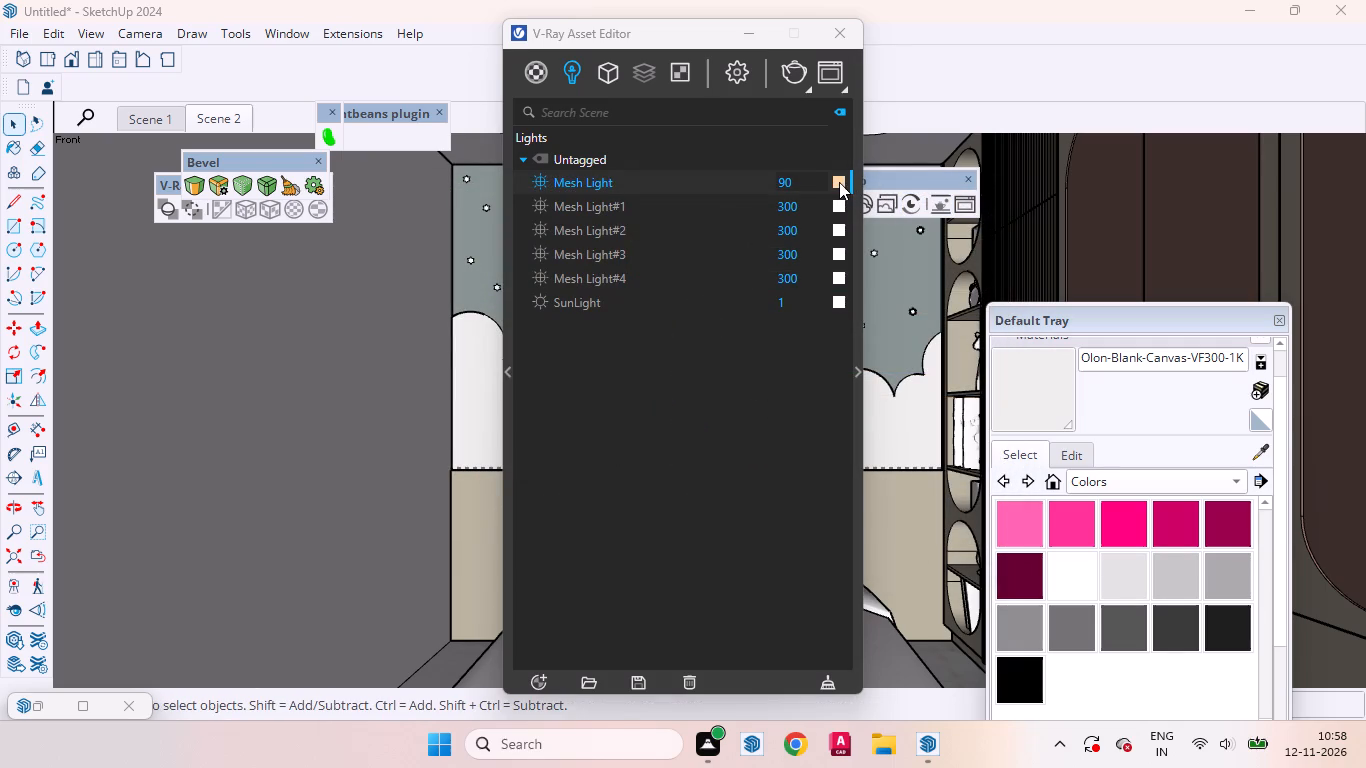
drag(839, 182, 839, 206)
drag(840, 205, 841, 232)
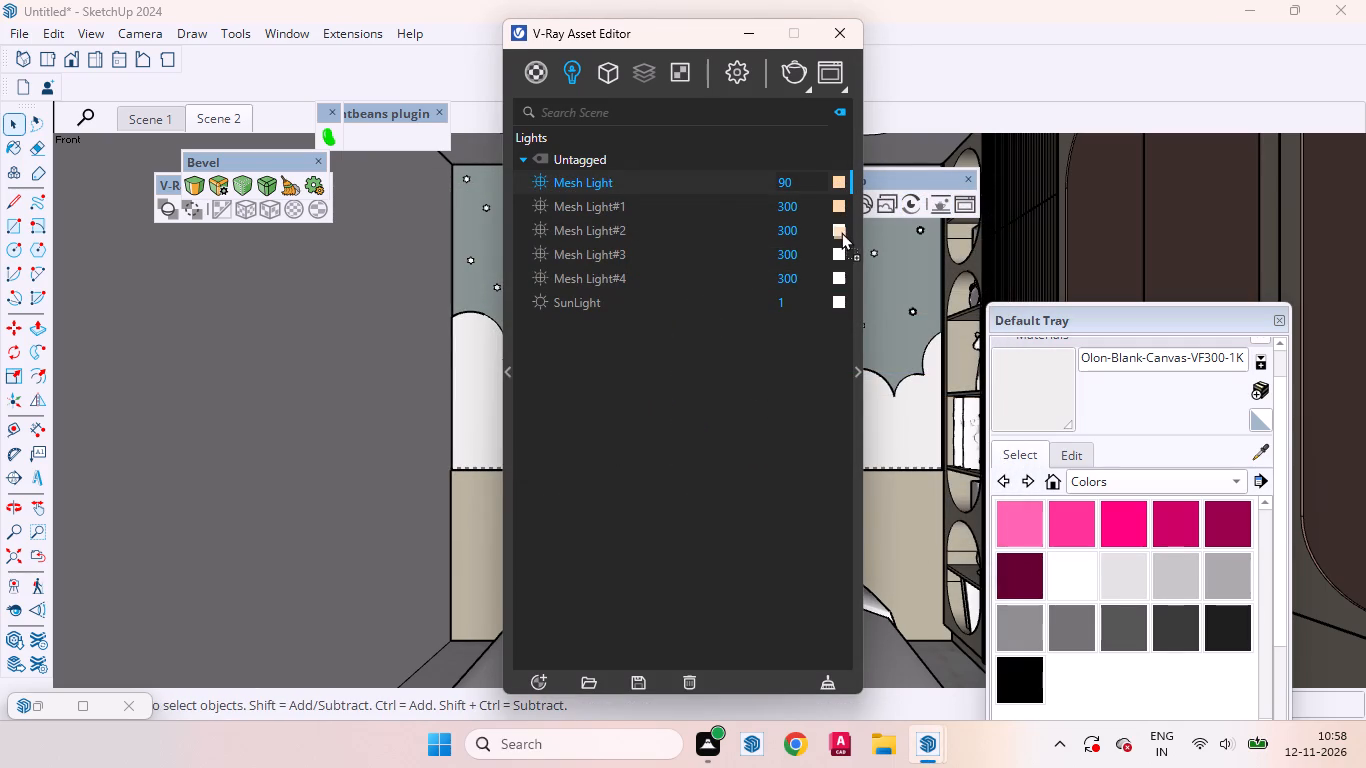
drag(841, 232, 841, 233)
drag(841, 227, 842, 254)
drag(842, 253, 842, 282)
drag(842, 282, 841, 275)
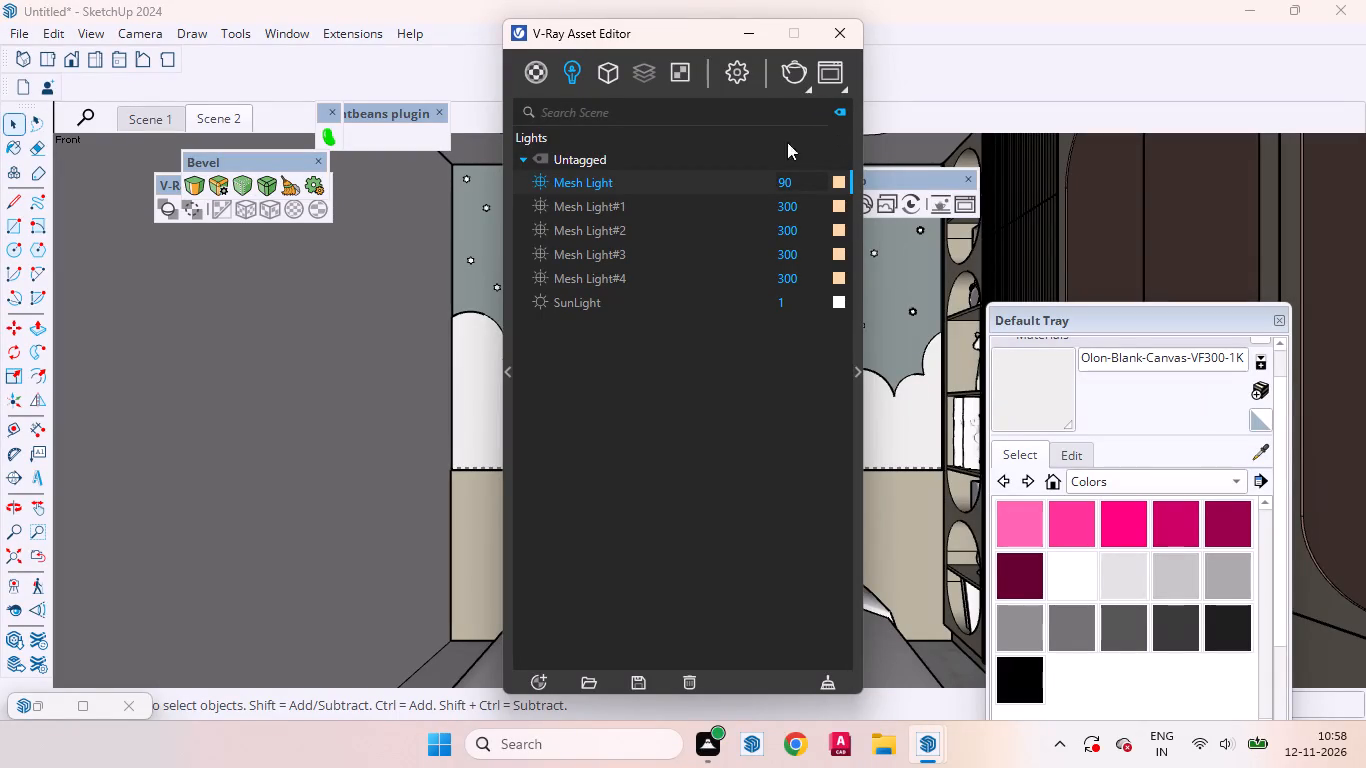
Set the SunLight intensity to 0.4.
drag(793, 303, 757, 301)
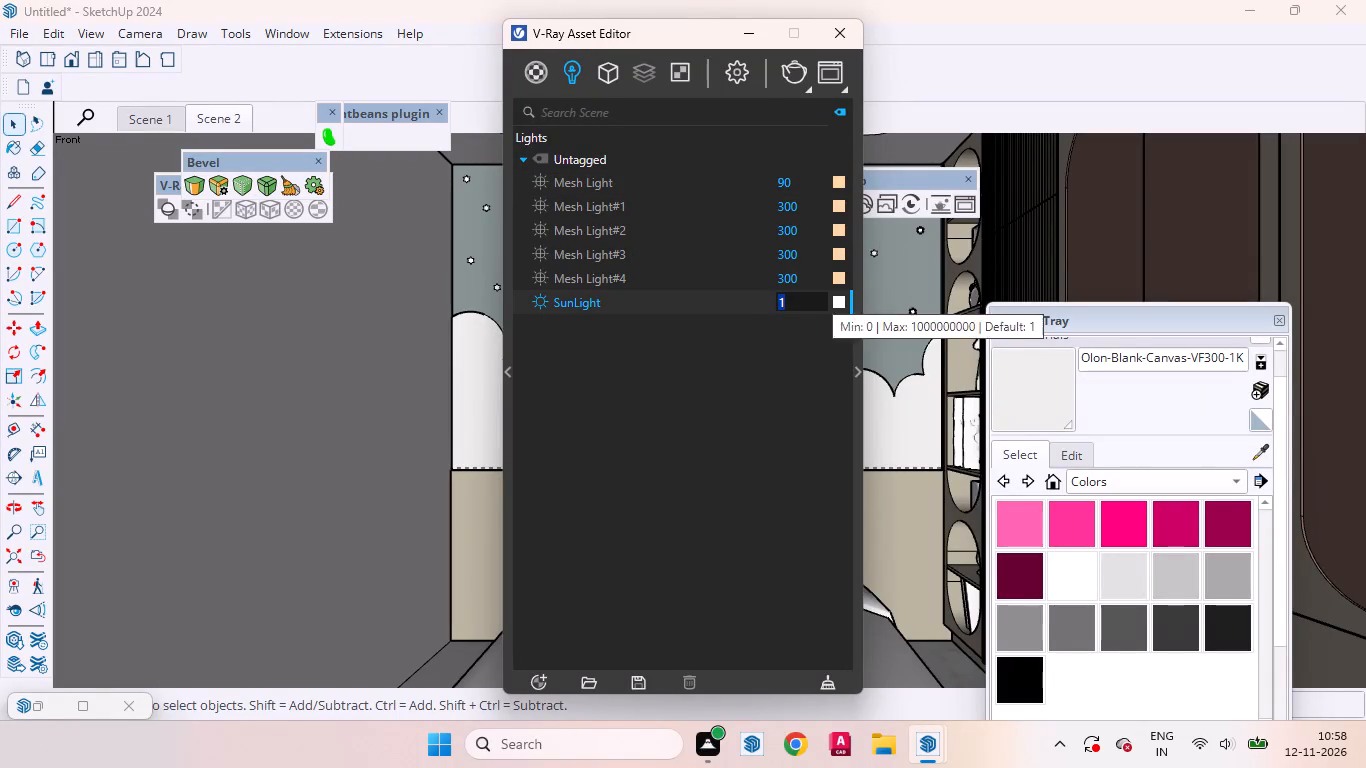
key(BackSpace)
text(0.4)
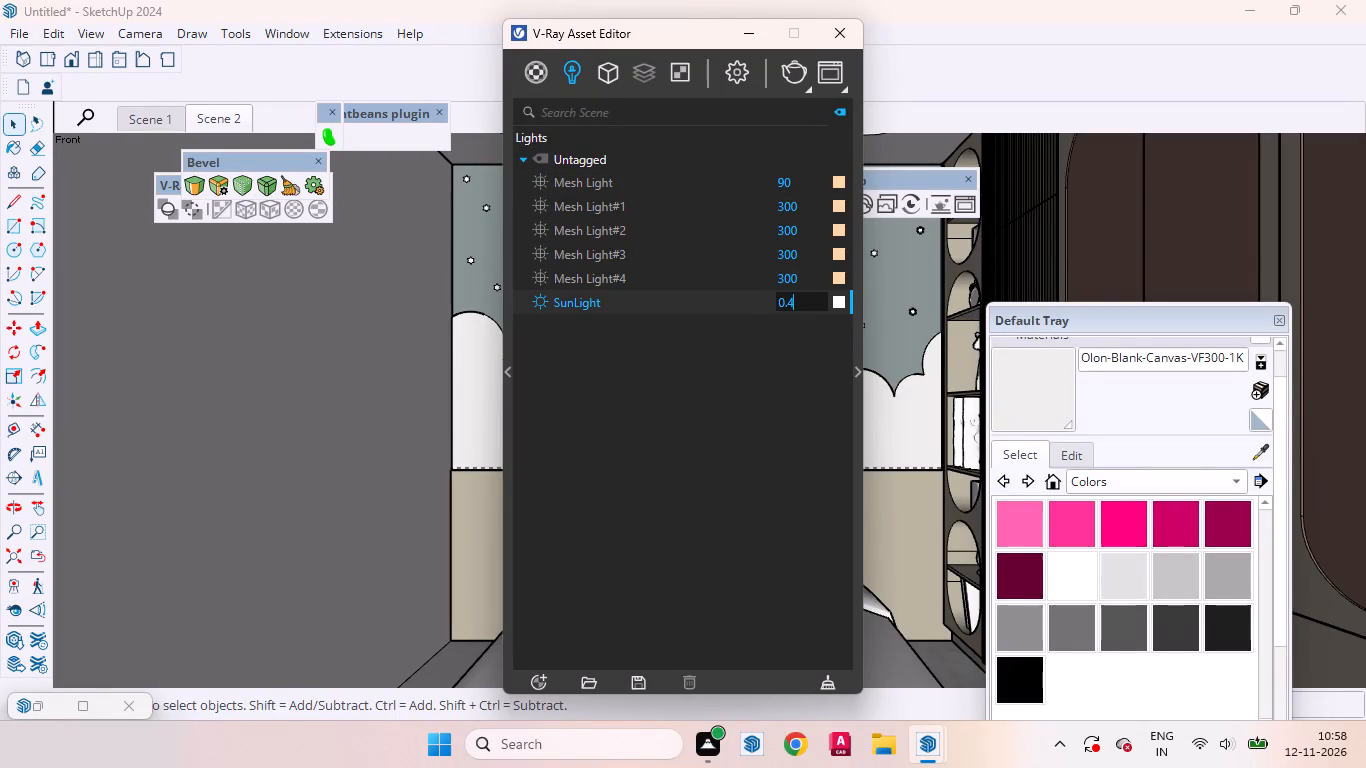
key(Return)
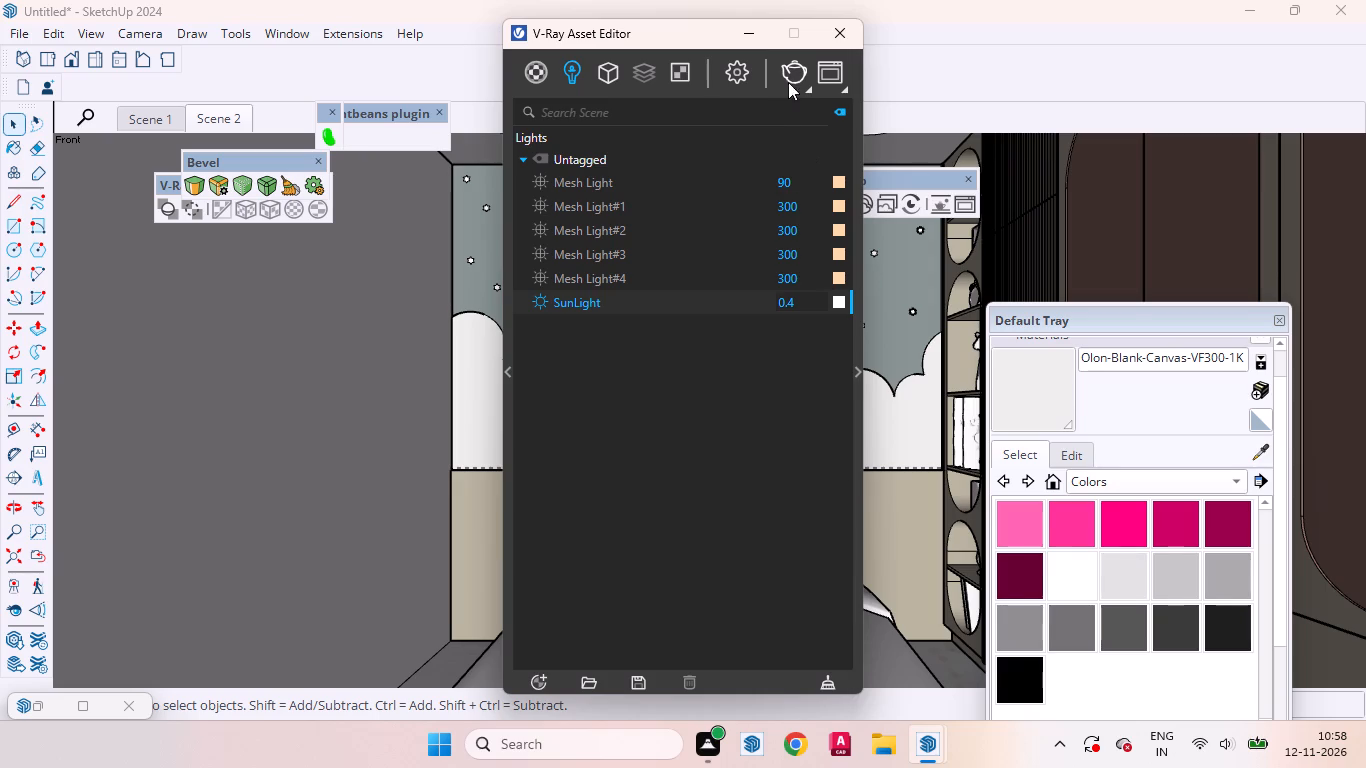
Start a V-Ray render of the Scene 2 view and adjust the frame buffer's layout.
click(805, 84)
click(799, 108)
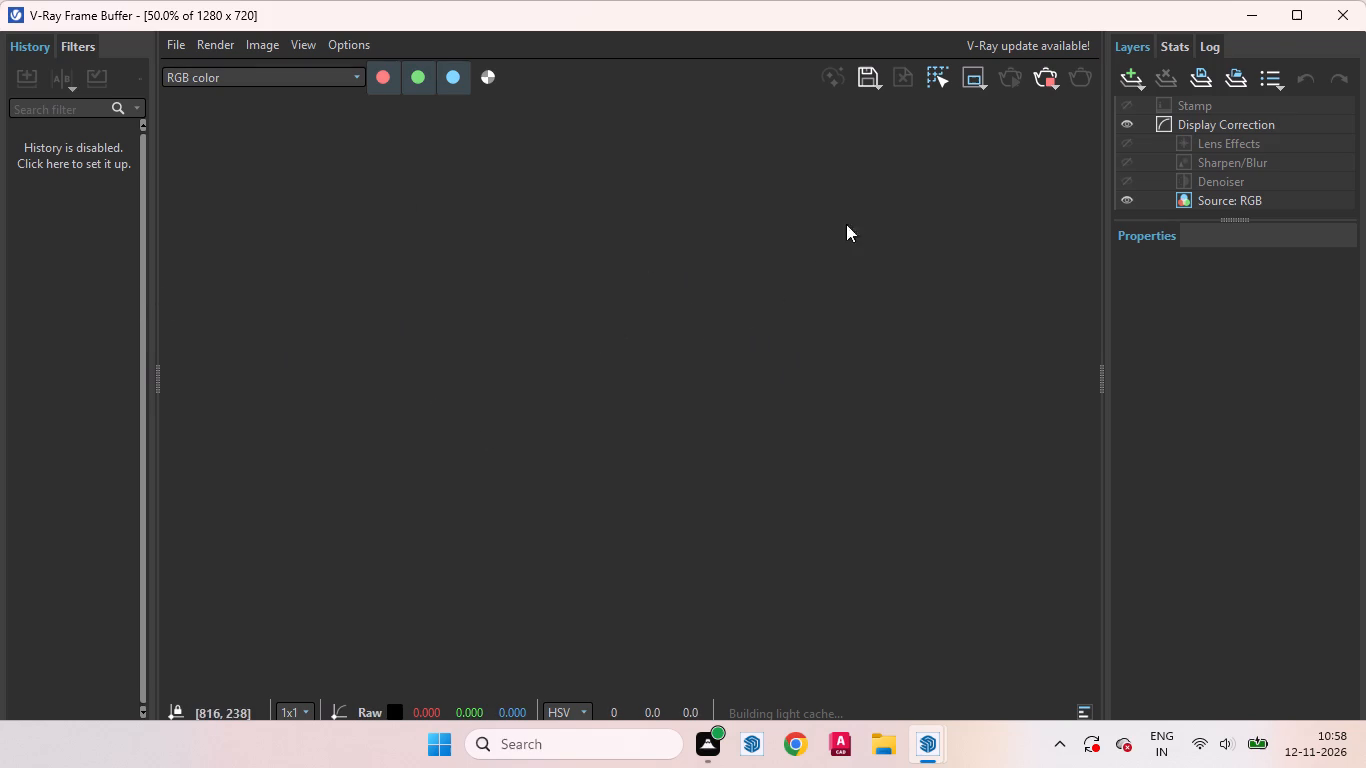
click(1105, 383)
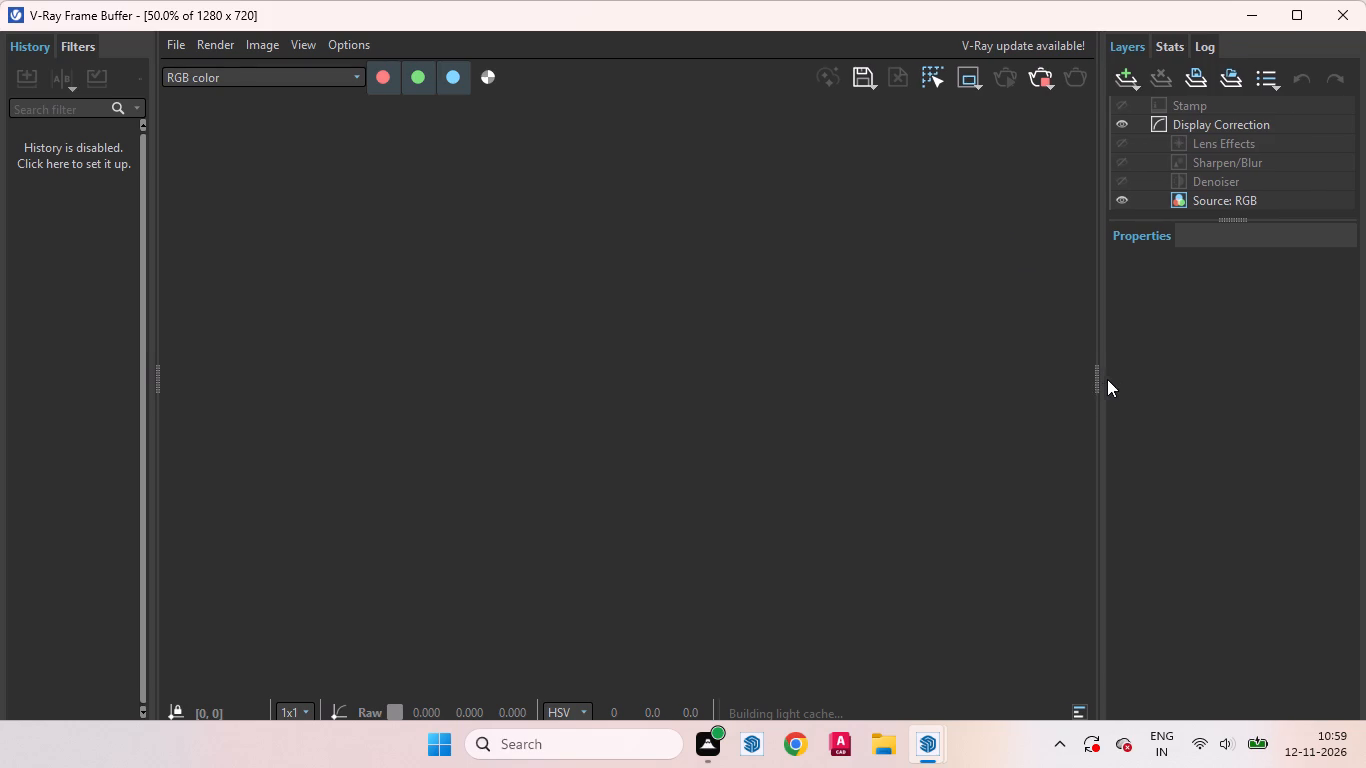
drag(1095, 381, 1127, 380)
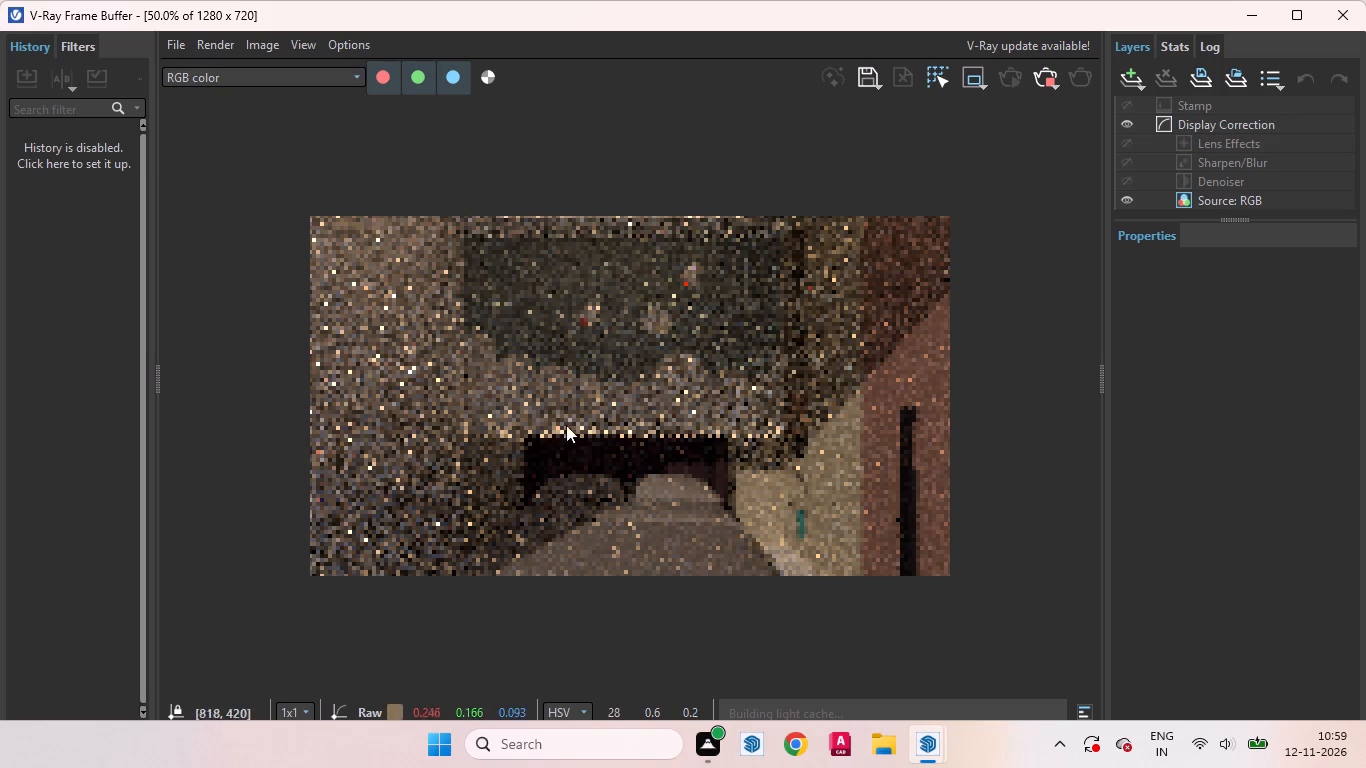
Examine the lighting on the mural wall, bed and wardrobe in the render, then stop it and minimize the frame buffer.
scroll(563, 489, up, 1)
scroll(639, 490, down, 1)
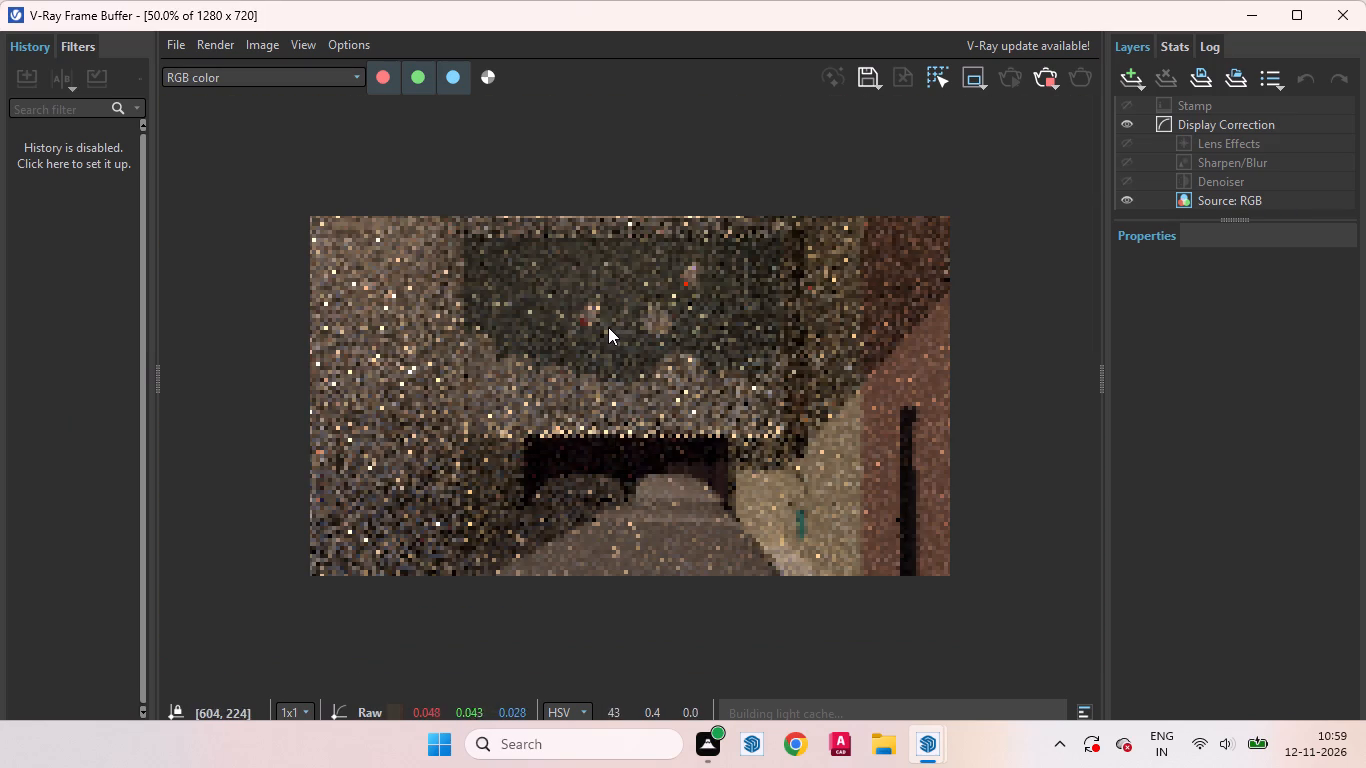
scroll(608, 327, up, 1)
scroll(657, 375, down, 1)
scroll(588, 336, up, 1)
scroll(636, 386, down, 1)
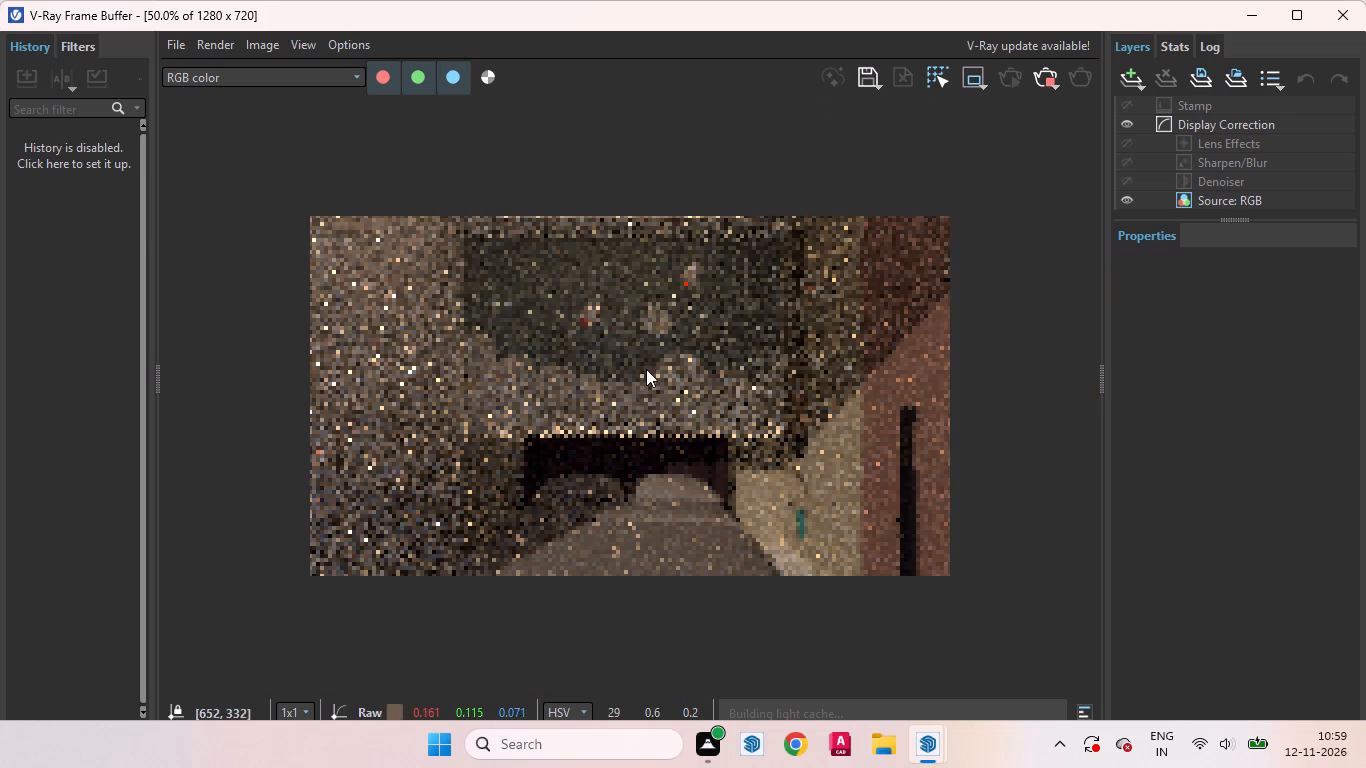
scroll(474, 299, up, 2)
scroll(573, 342, down, 1)
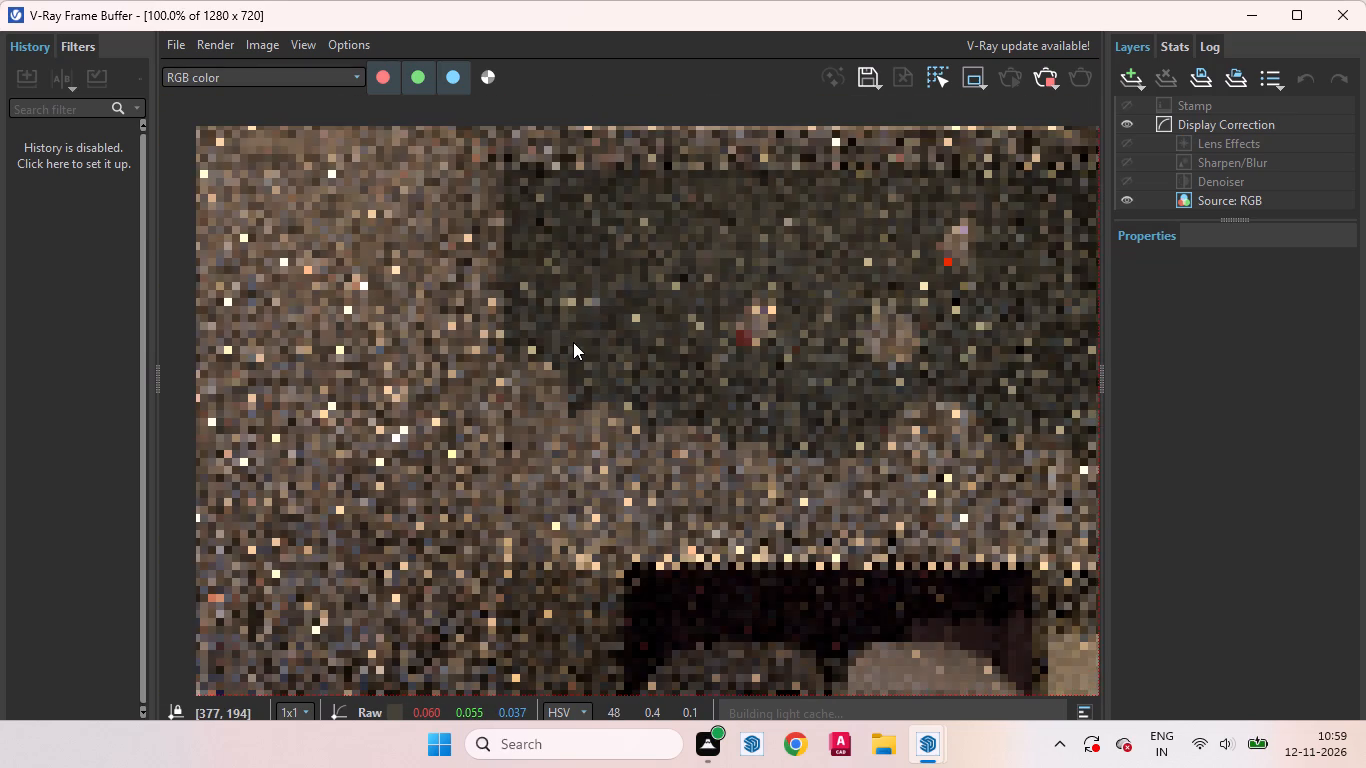
scroll(573, 342, down, 1)
scroll(602, 394, up, 1)
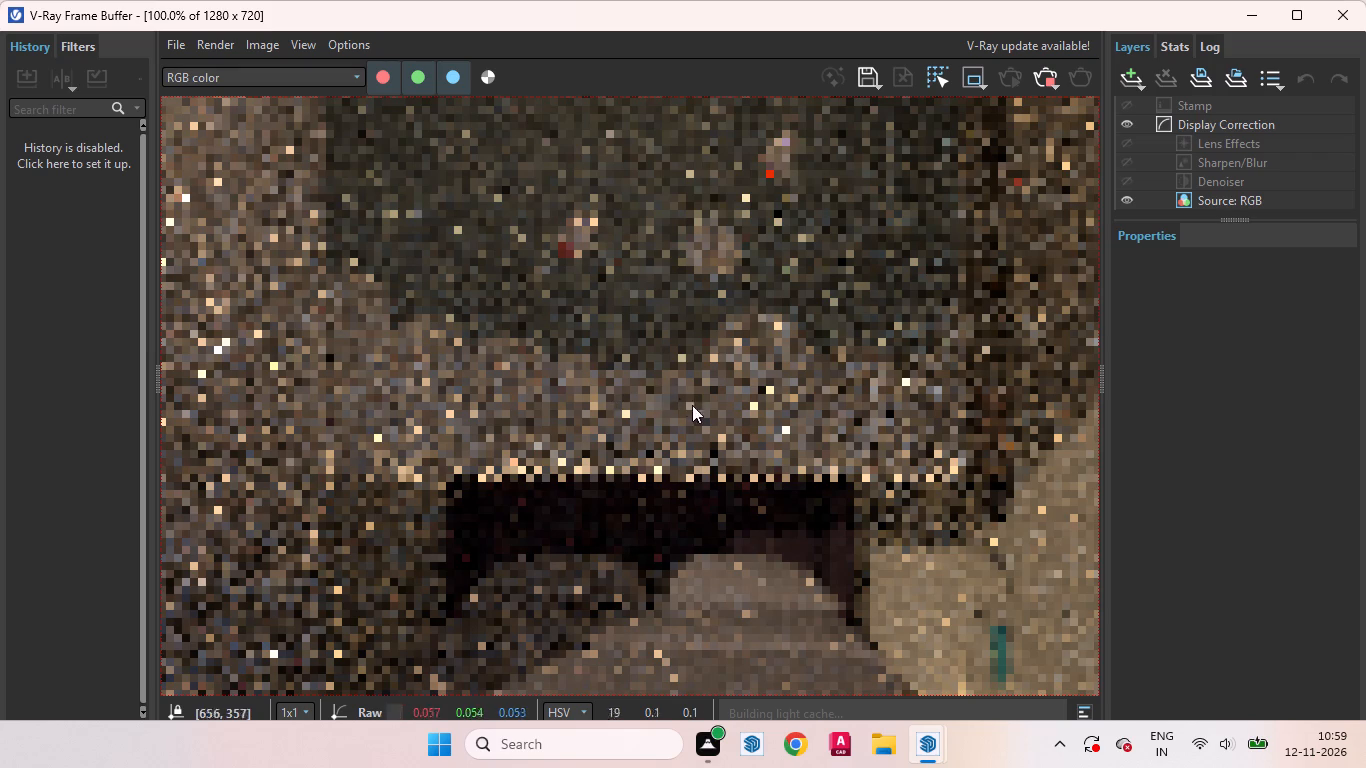
scroll(539, 412, down, 1)
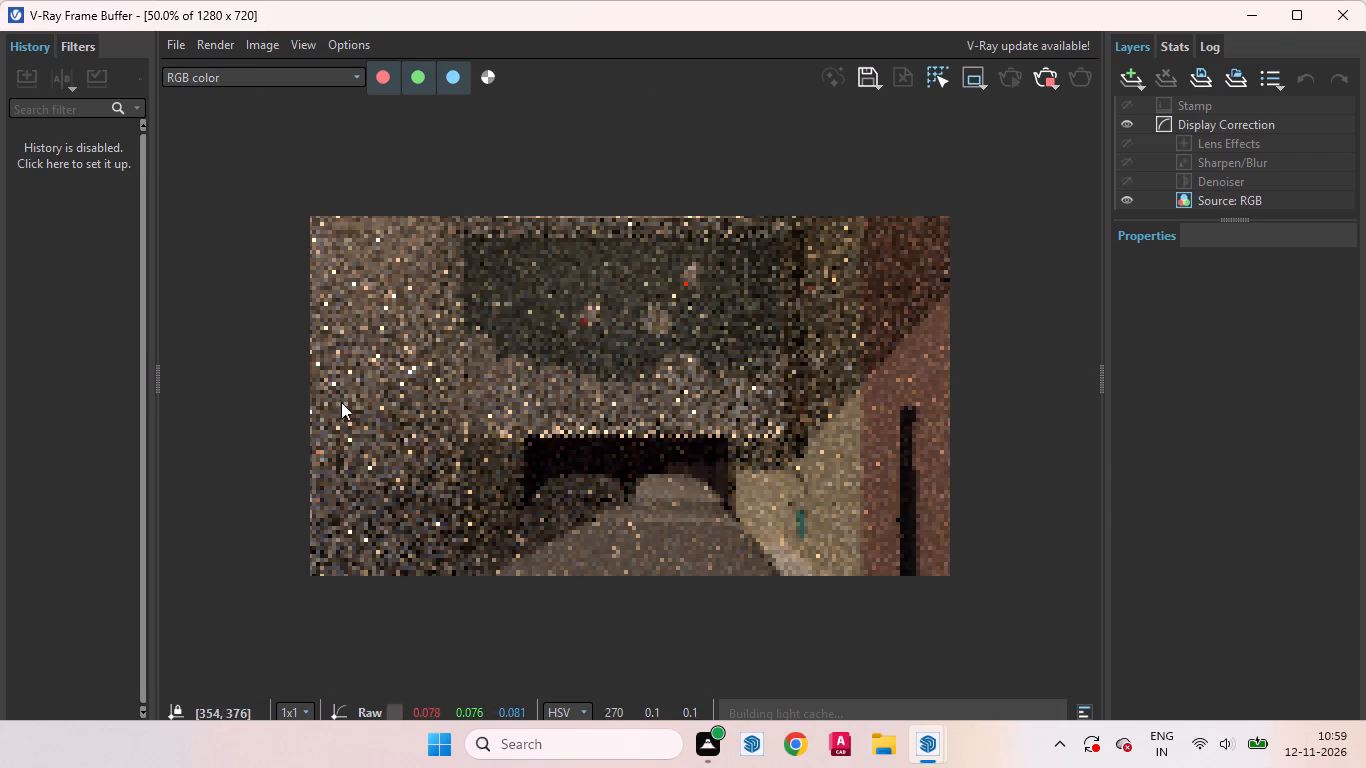
scroll(784, 466, up, 1)
scroll(692, 484, down, 1)
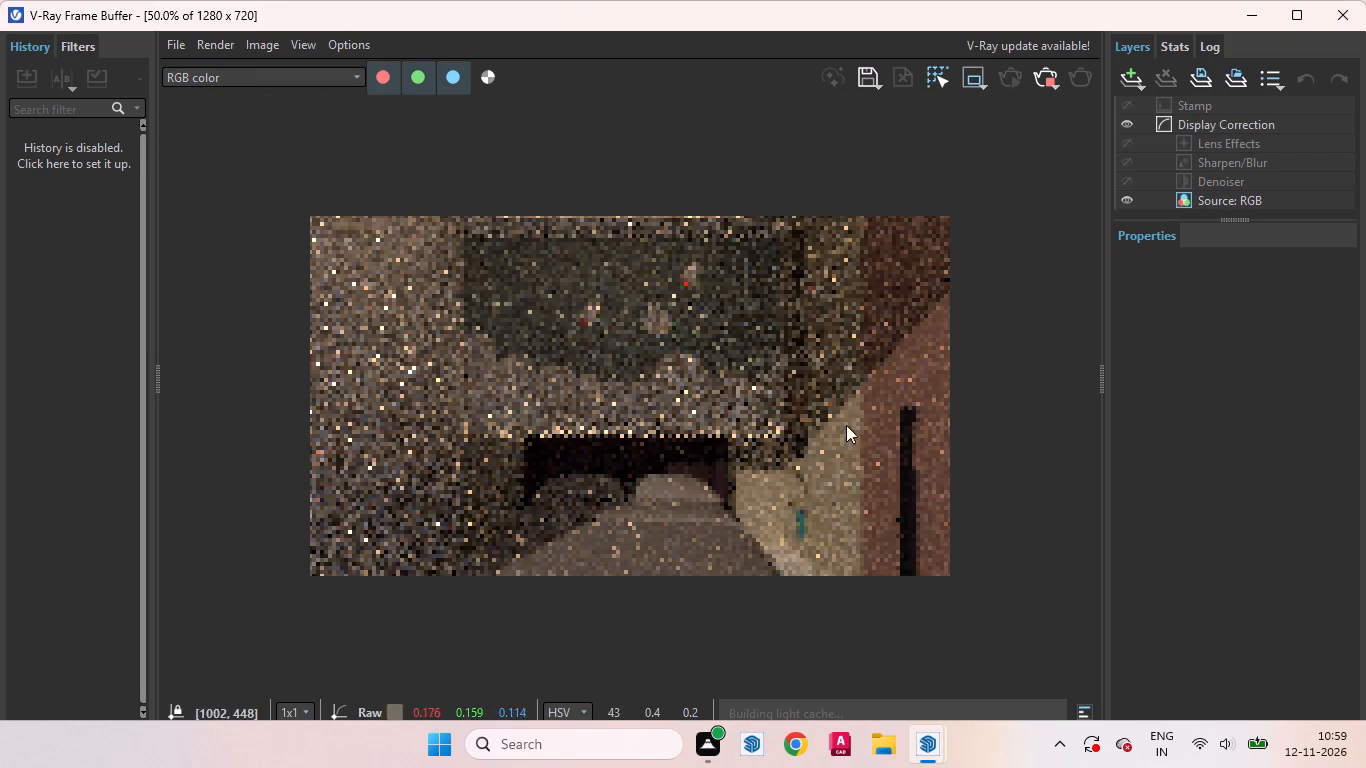
click(1041, 80)
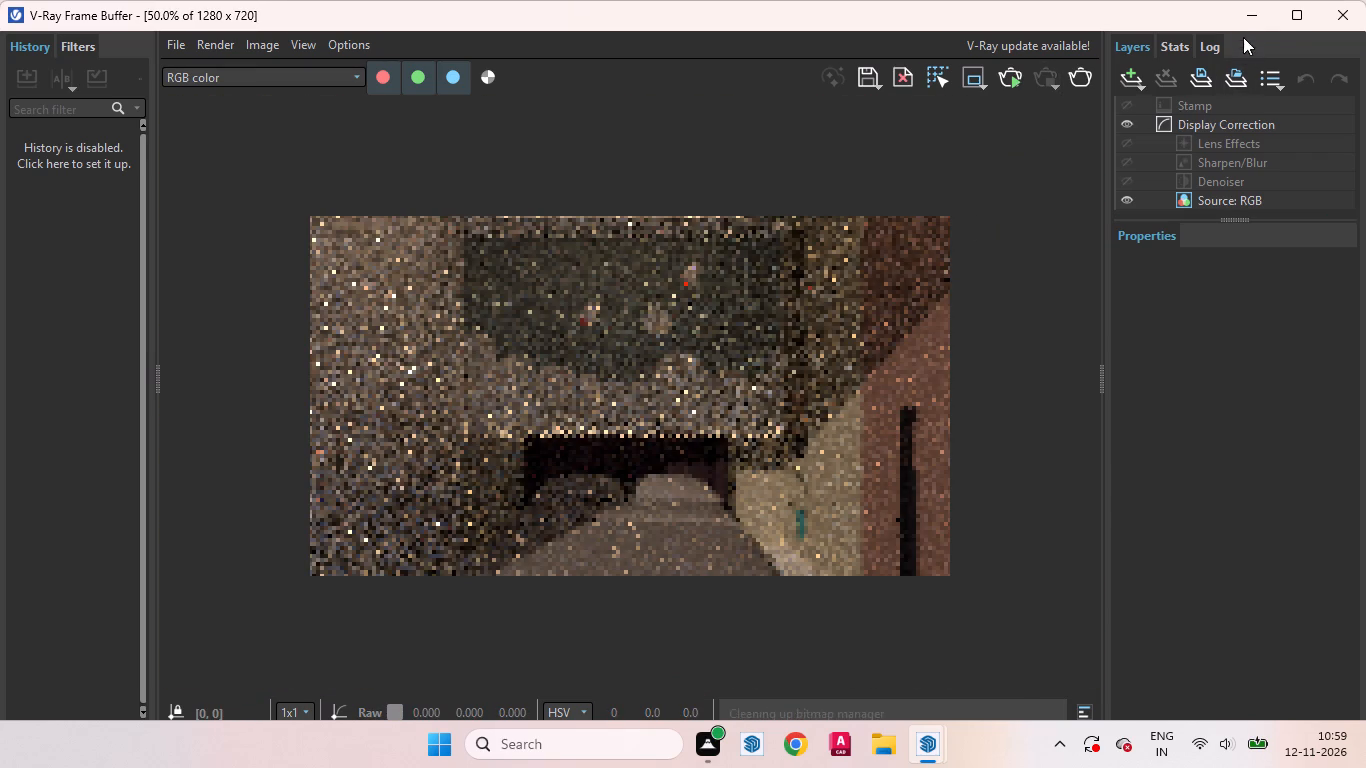
click(1246, 16)
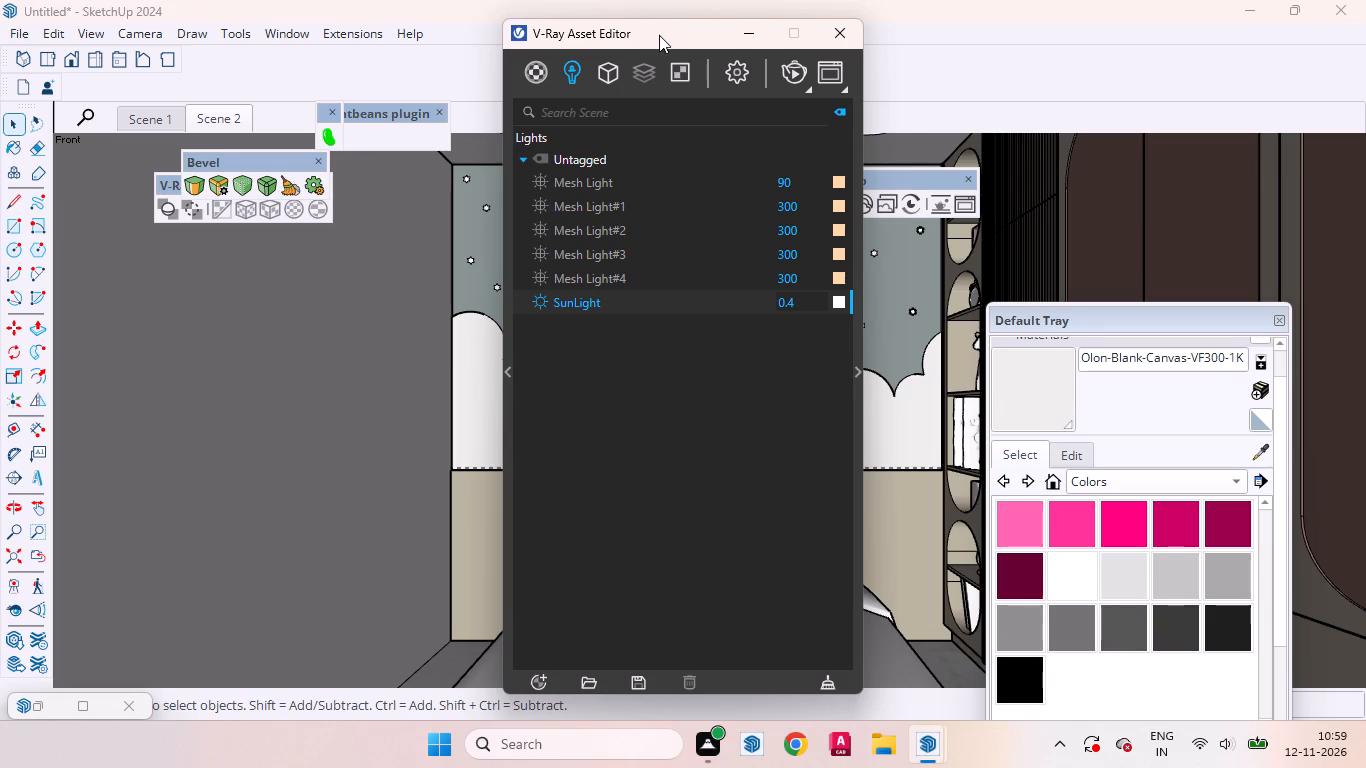
Open the mural wall group beside the ceiling corner, check its background and star faces, and leave the group.
drag(659, 35, 188, 411)
scroll(812, 424, down, 8)
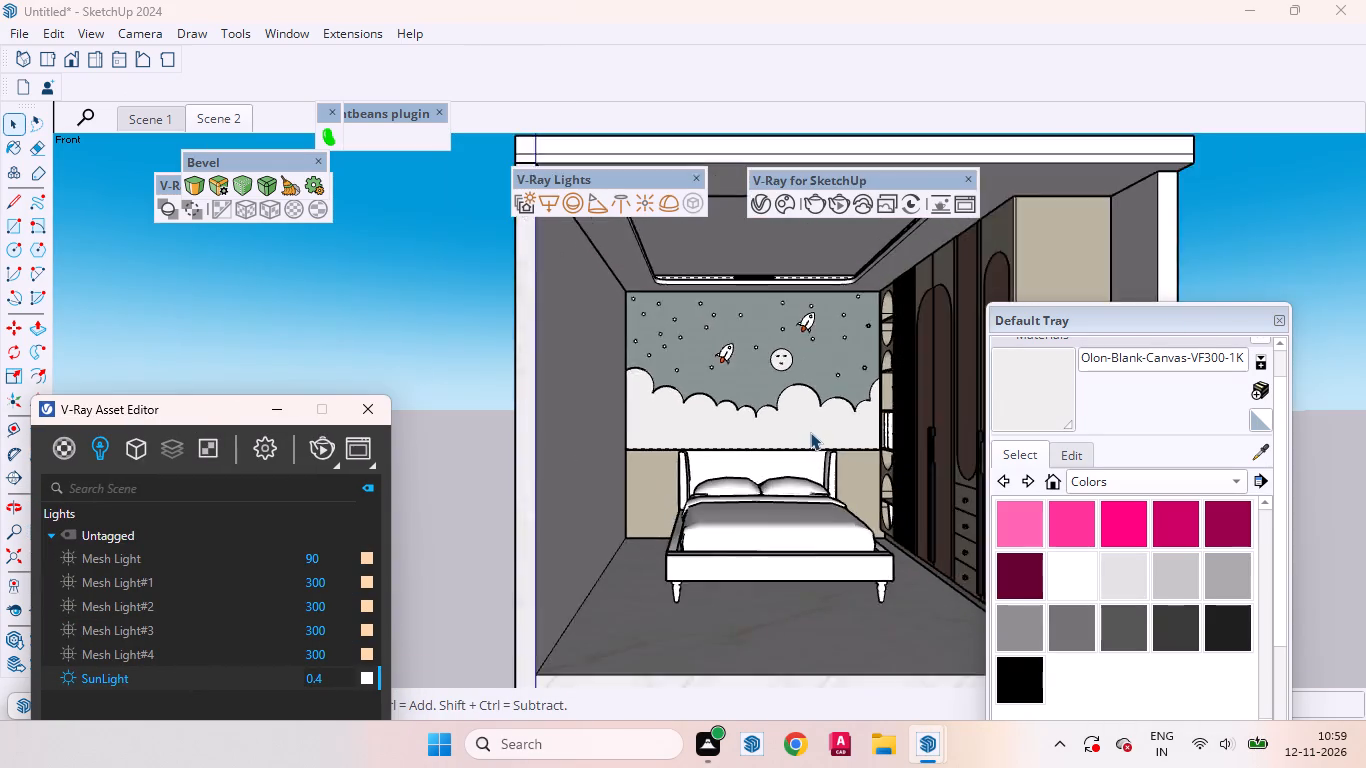
scroll(810, 432, down, 2)
middle_drag(769, 396, 730, 280)
scroll(721, 337, up, 10)
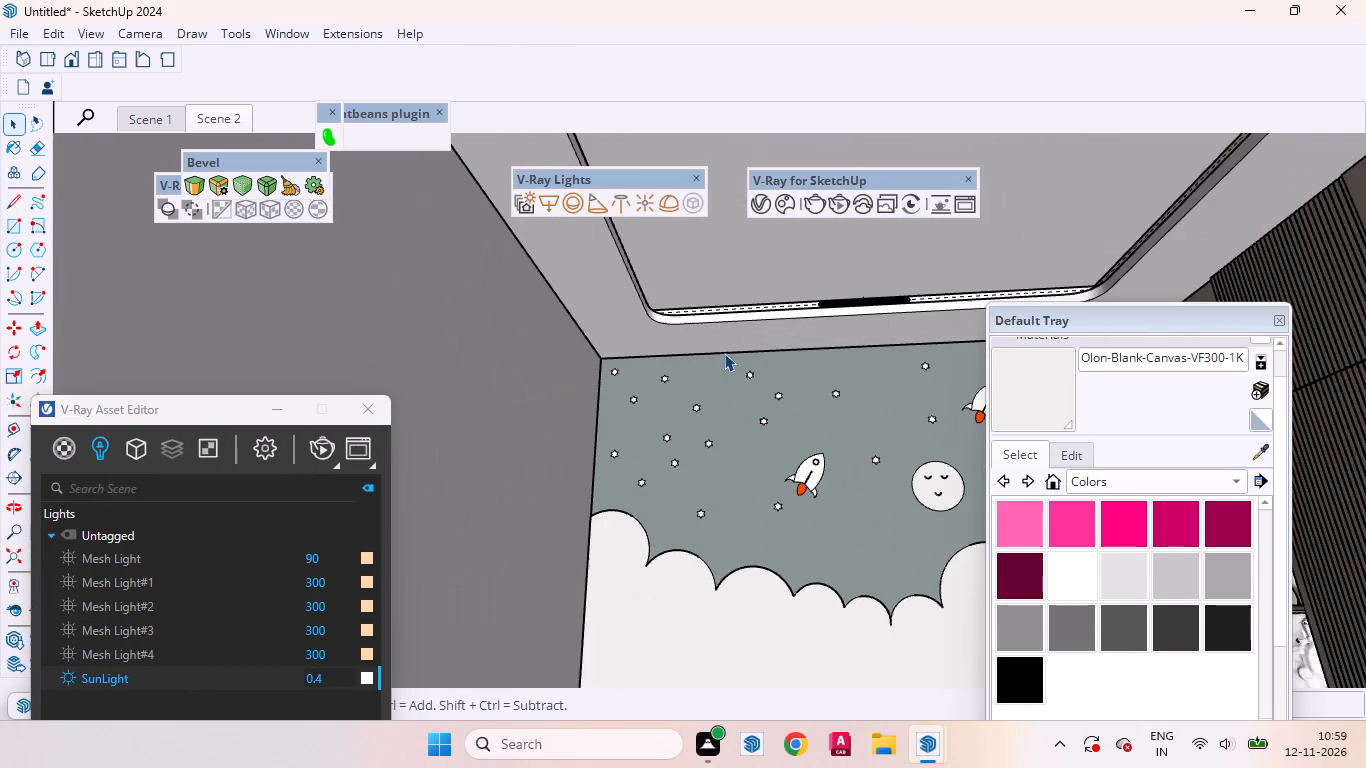
middle_drag(750, 356, 553, 339)
scroll(699, 336, up, 5)
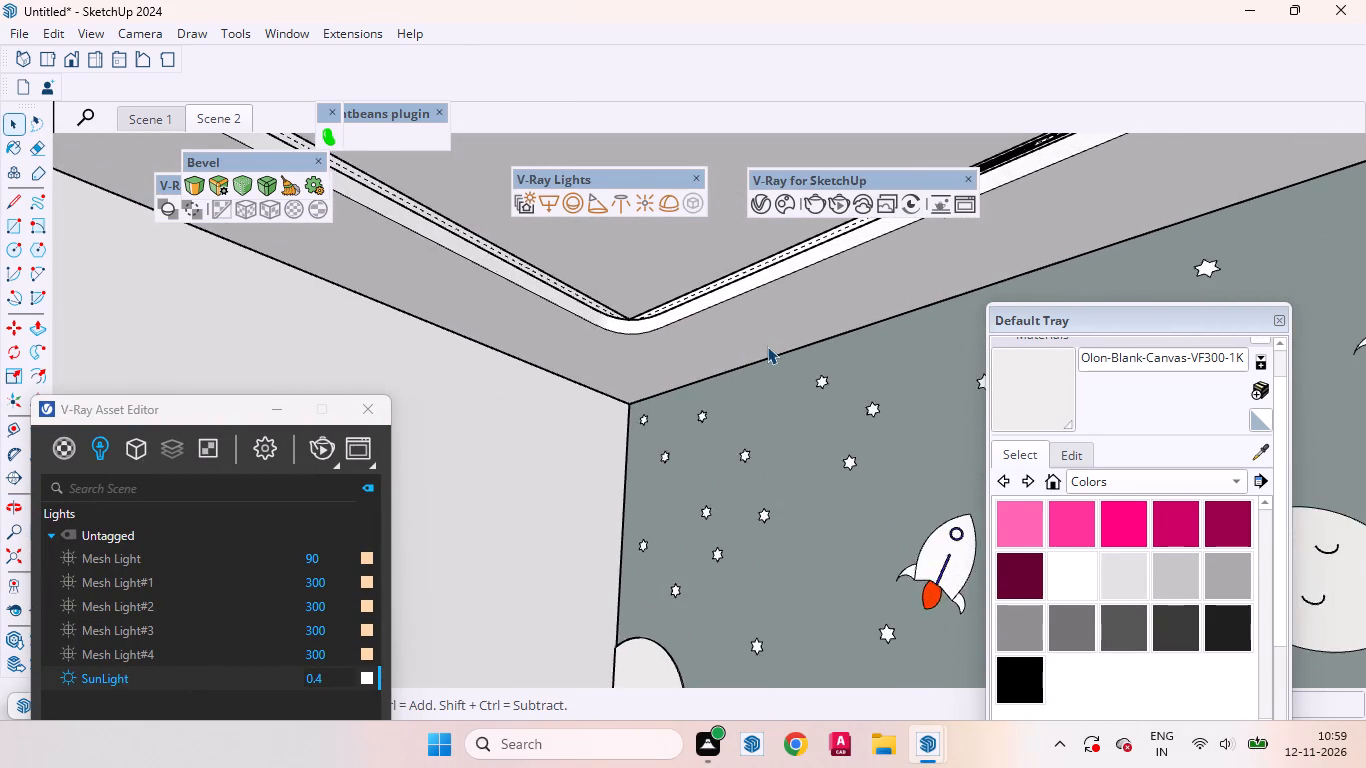
scroll(771, 349, up, 2)
middle_drag(787, 355, 724, 342)
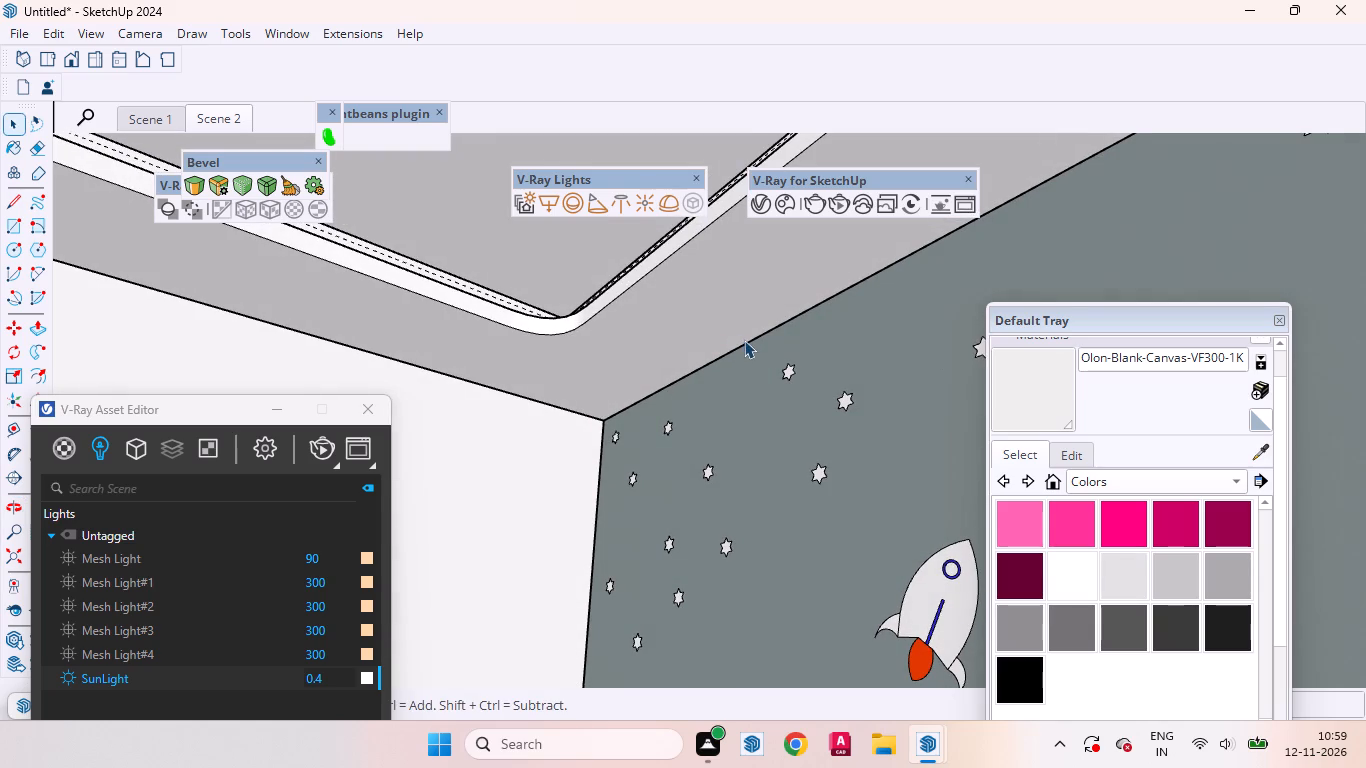
click(782, 436)
triple_click(782, 438)
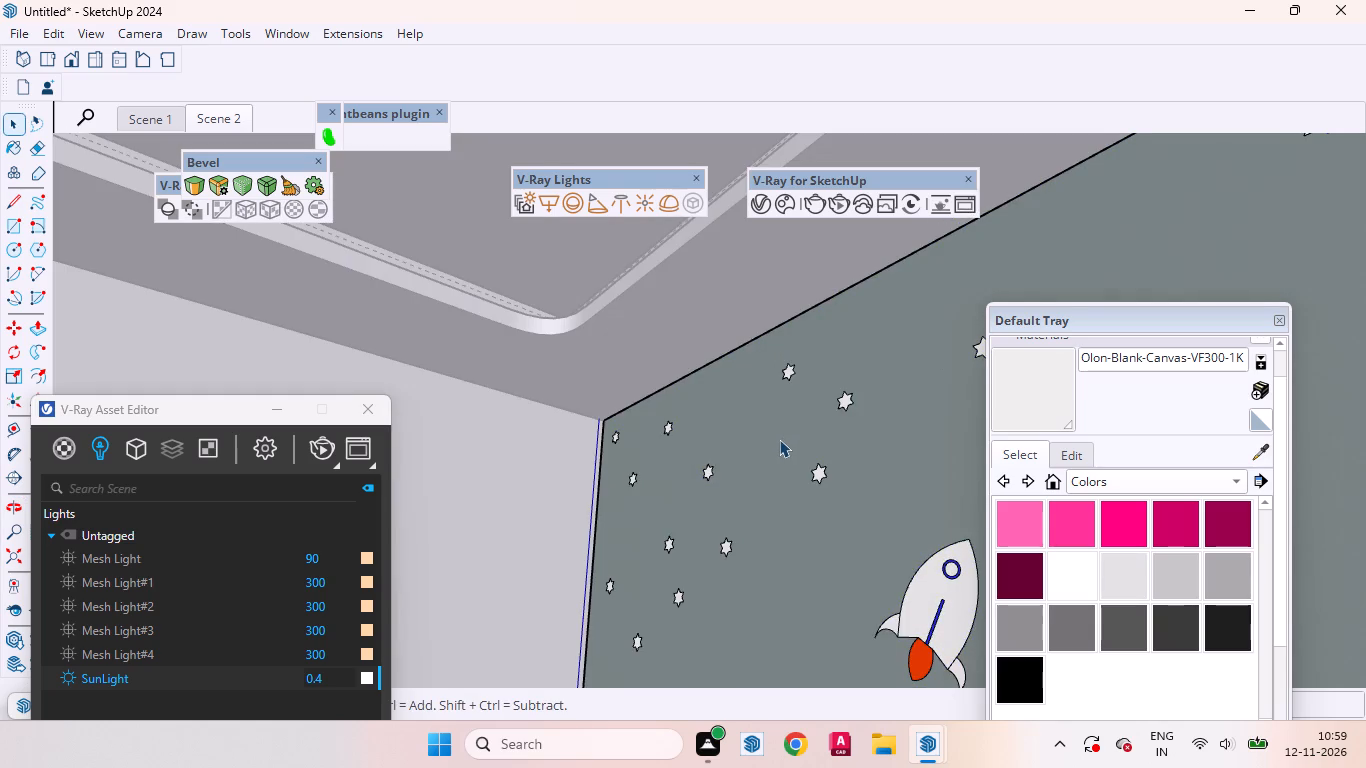
click(774, 434)
scroll(839, 419, up, 9)
click(848, 373)
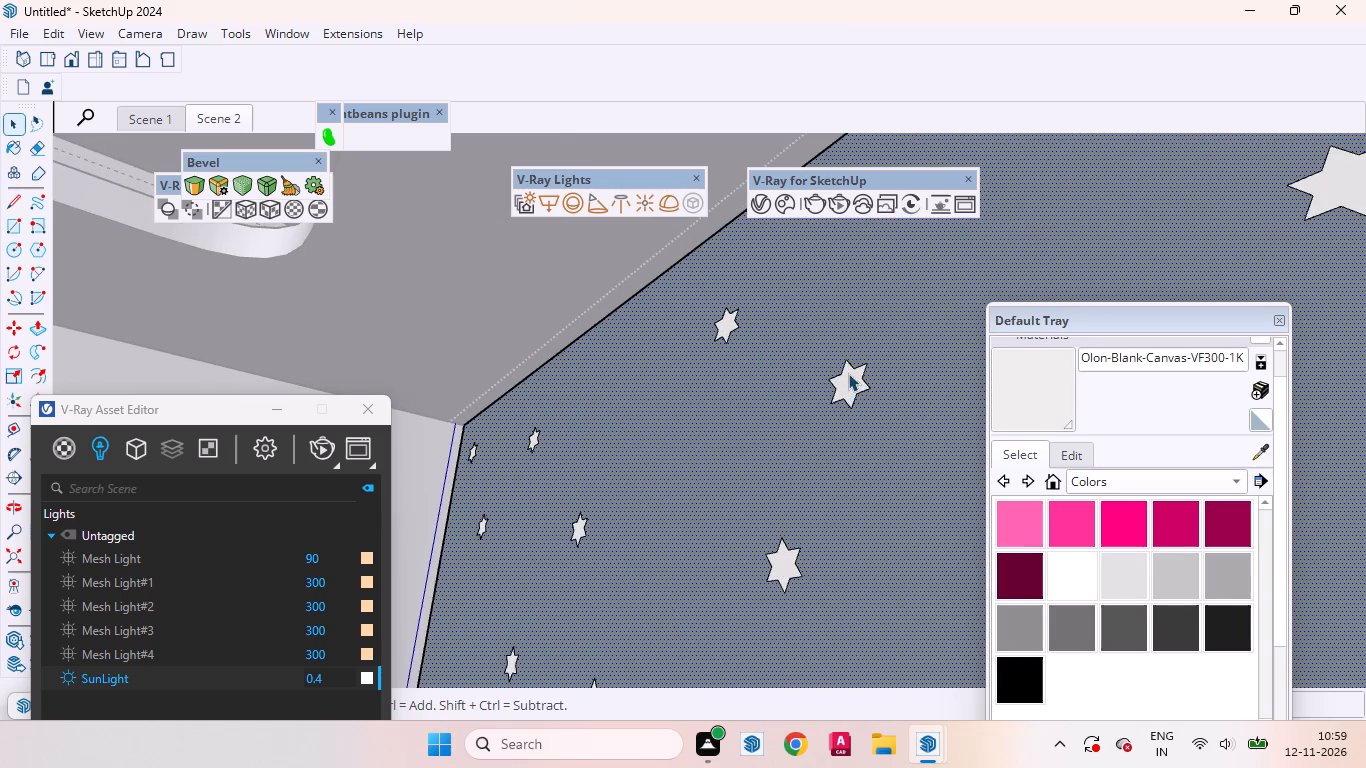
click(783, 570)
scroll(840, 285, down, 6)
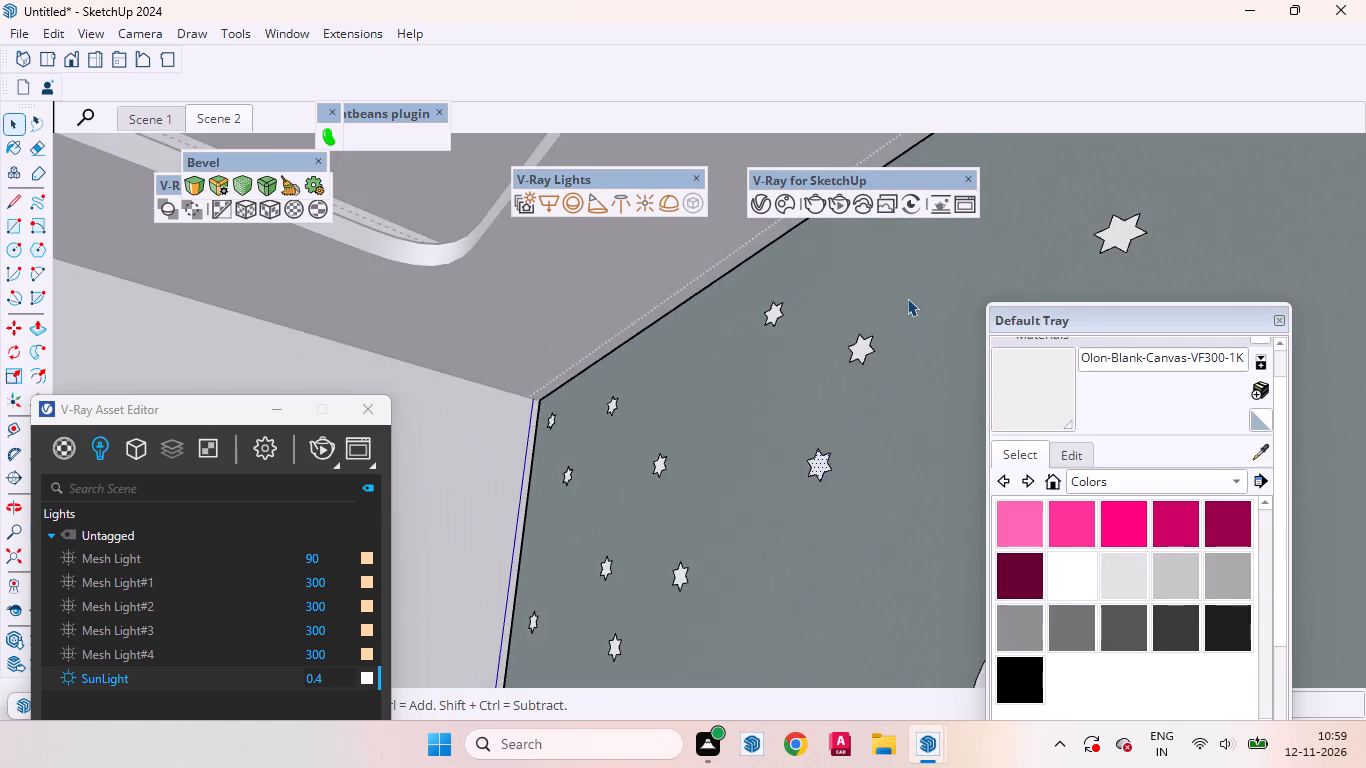
scroll(907, 298, down, 3)
middle_drag(732, 333, 958, 369)
scroll(713, 311, down, 19)
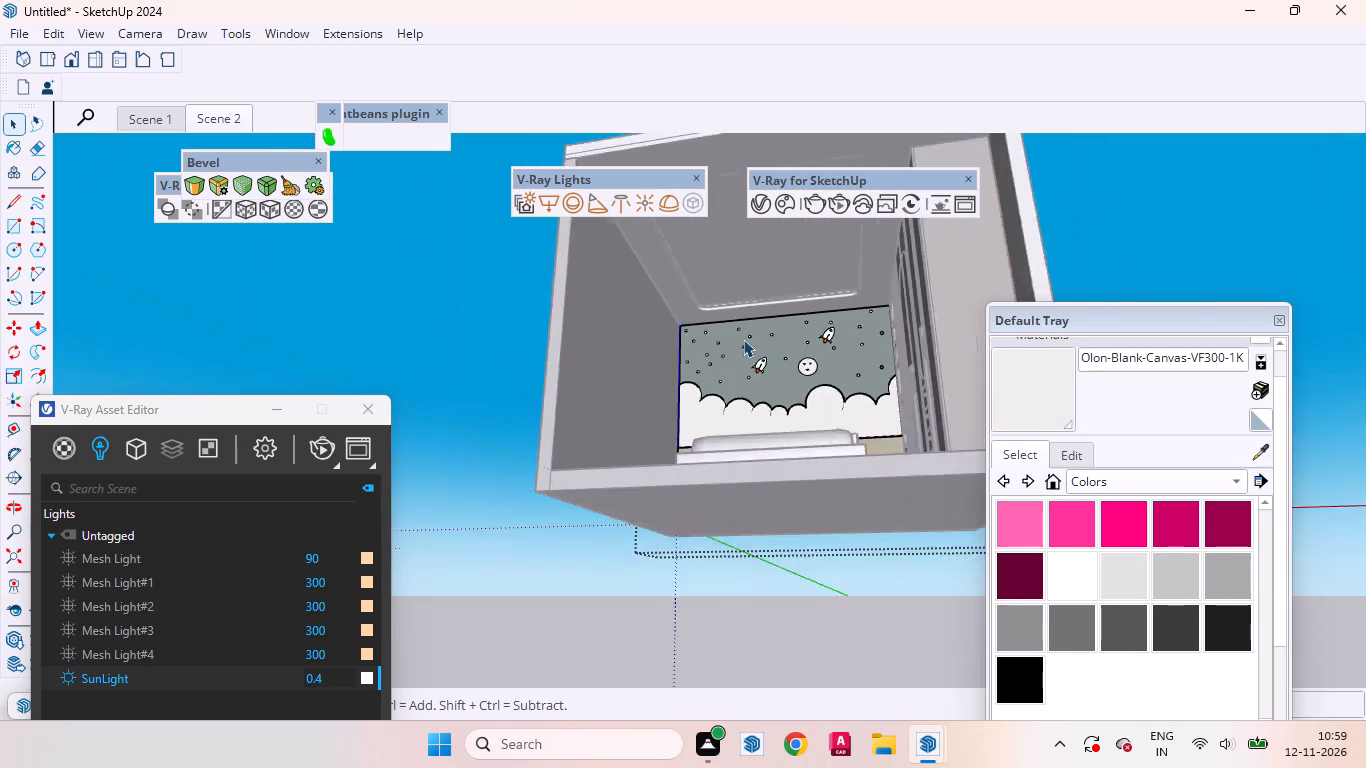
scroll(743, 339, down, 9)
click(816, 480)
Examine the cove ceiling, mural wall and wardrobe from several angles around the room.
scroll(773, 312, up, 9)
middle_drag(755, 329, 858, 351)
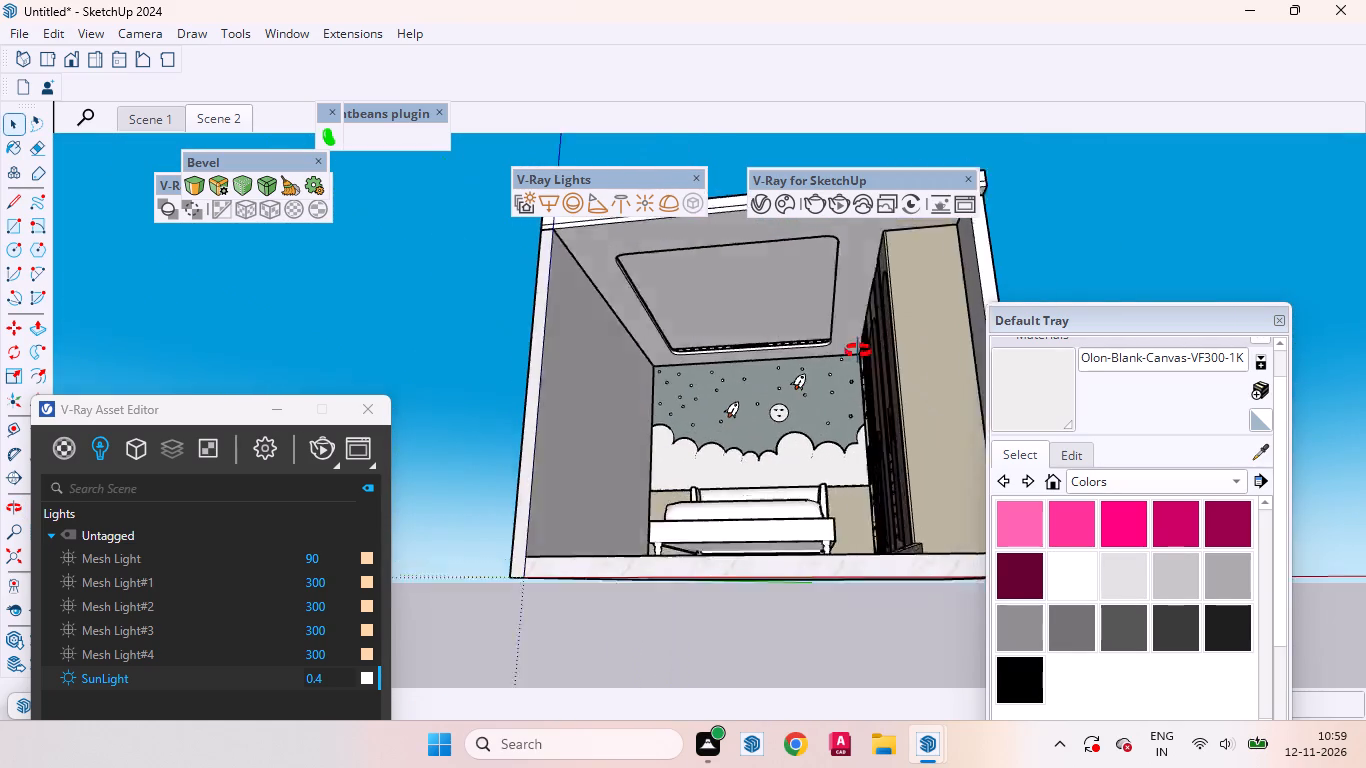
middle_drag(858, 351, 877, 352)
scroll(843, 340, up, 9)
scroll(712, 386, down, 10)
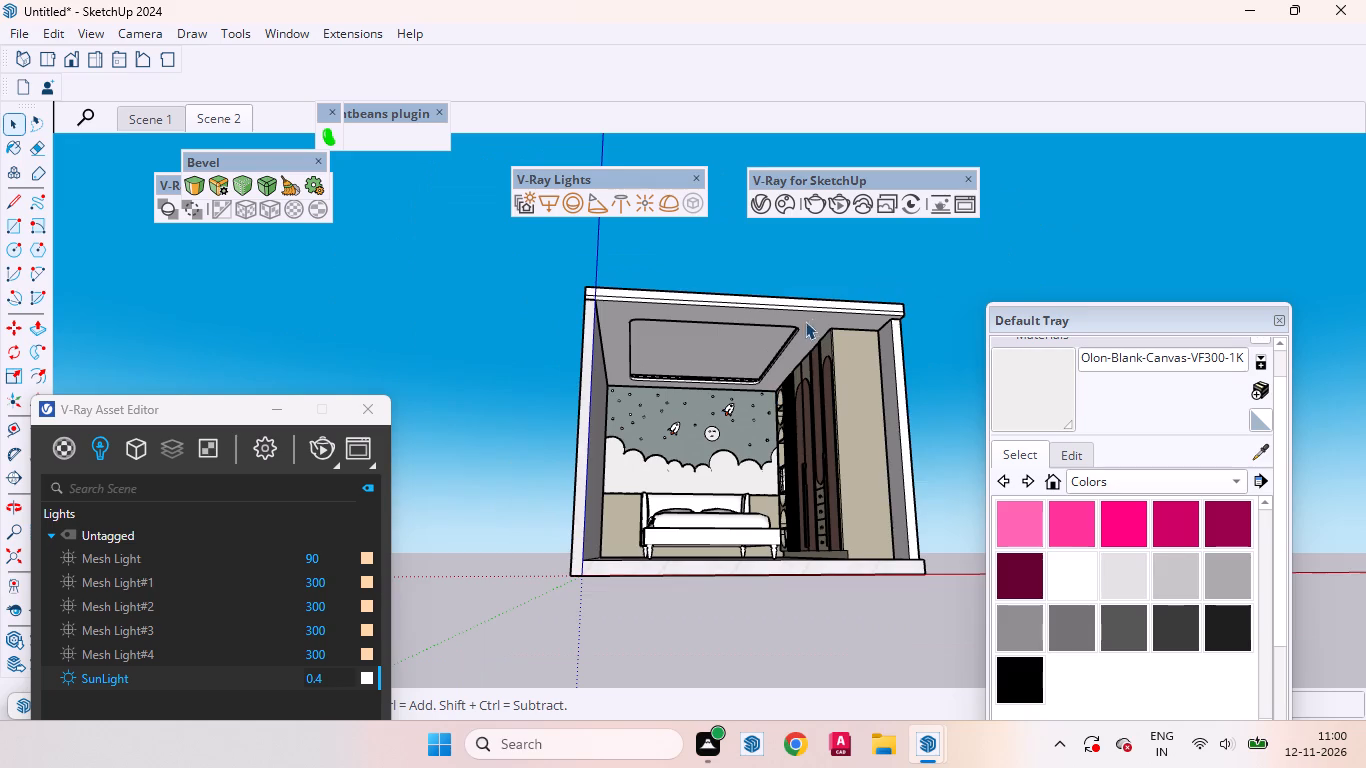
scroll(819, 313, up, 4)
scroll(712, 286, up, 7)
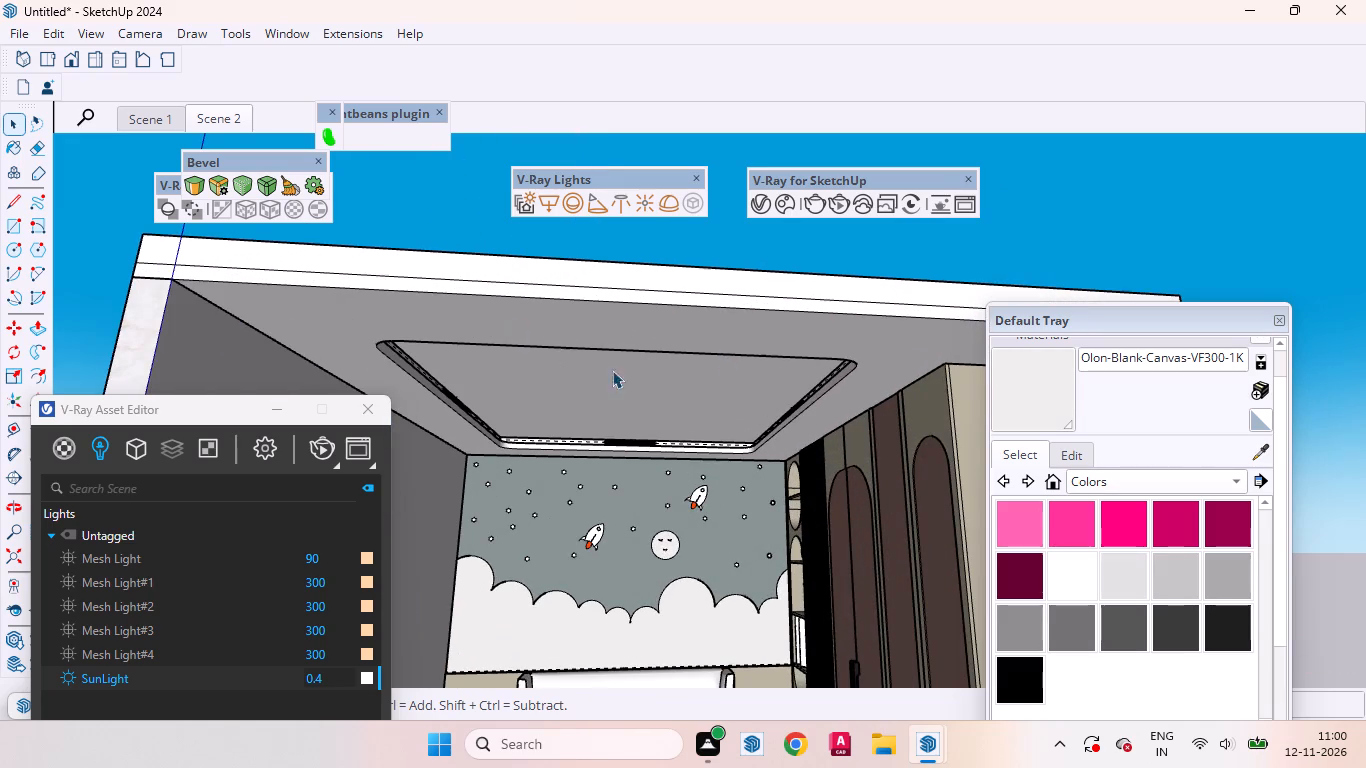
middle_drag(518, 360, 435, 206)
scroll(676, 385, down, 9)
middle_drag(629, 420, 635, 419)
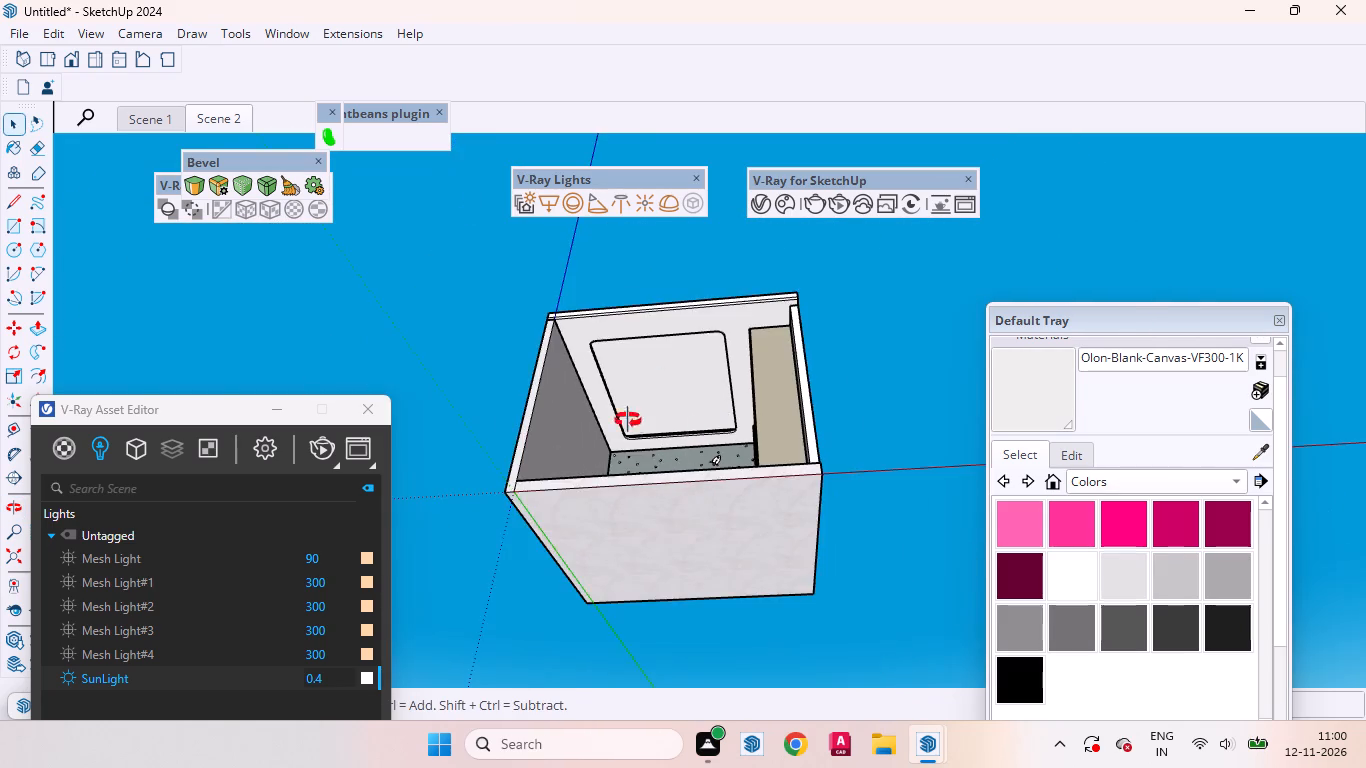
middle_drag(635, 419, 811, 444)
scroll(761, 412, up, 10)
scroll(606, 395, down, 10)
scroll(681, 388, up, 2)
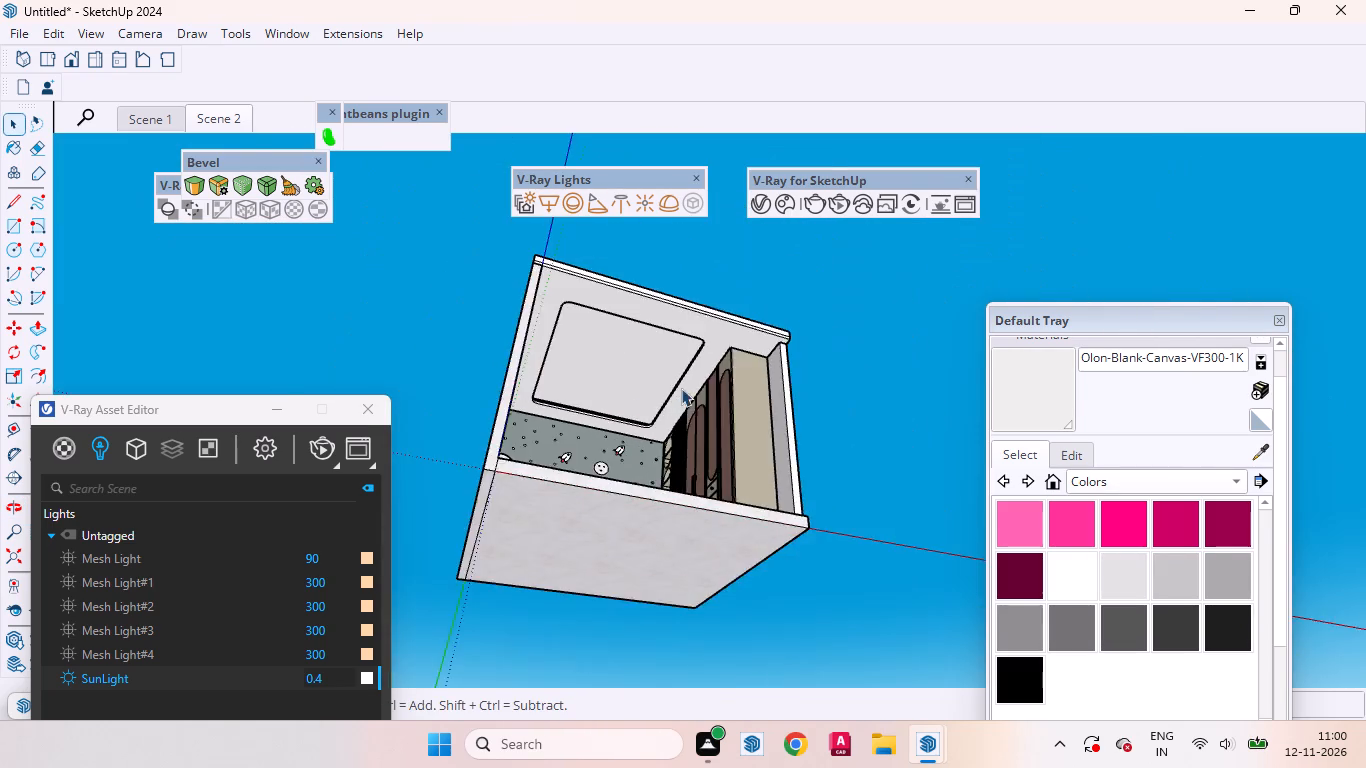
scroll(681, 388, up, 11)
scroll(611, 406, down, 1)
scroll(610, 409, up, 1)
scroll(610, 409, down, 9)
middle_drag(688, 481, 701, 608)
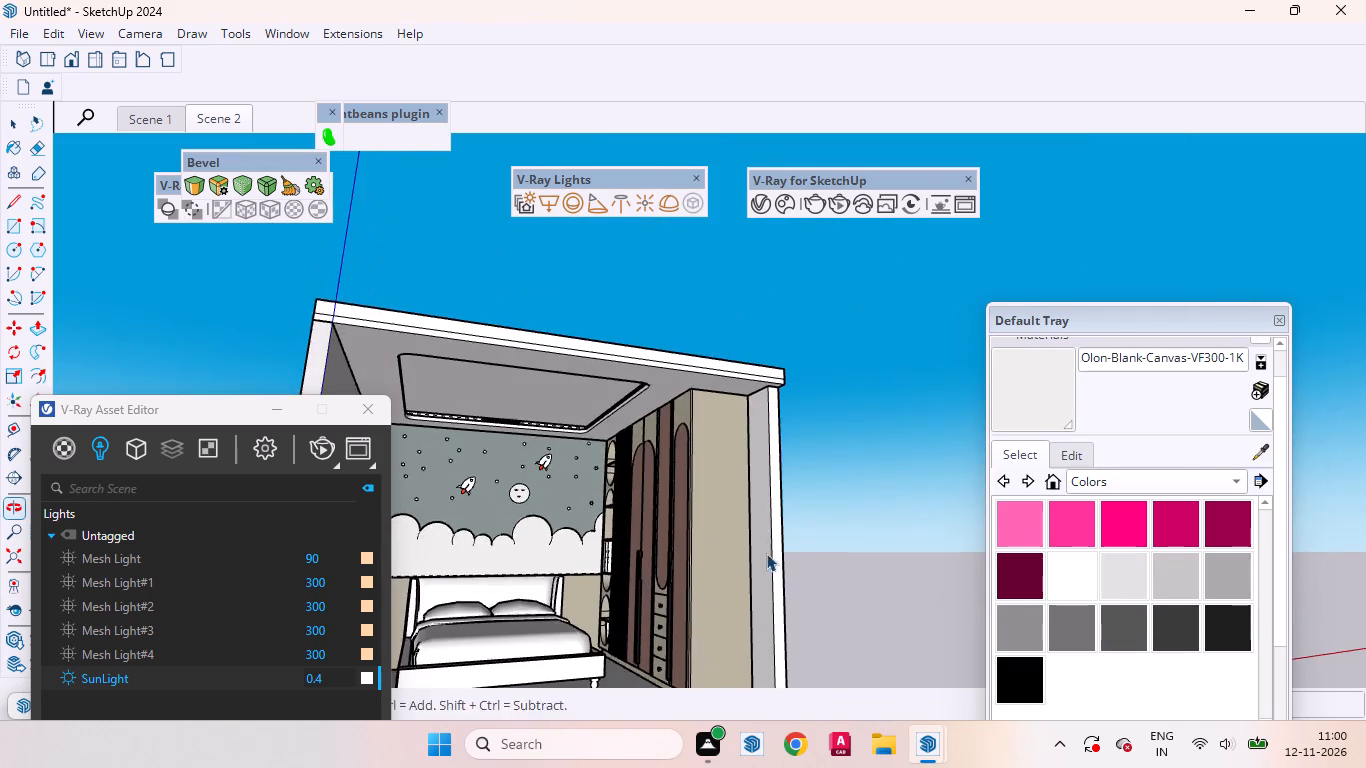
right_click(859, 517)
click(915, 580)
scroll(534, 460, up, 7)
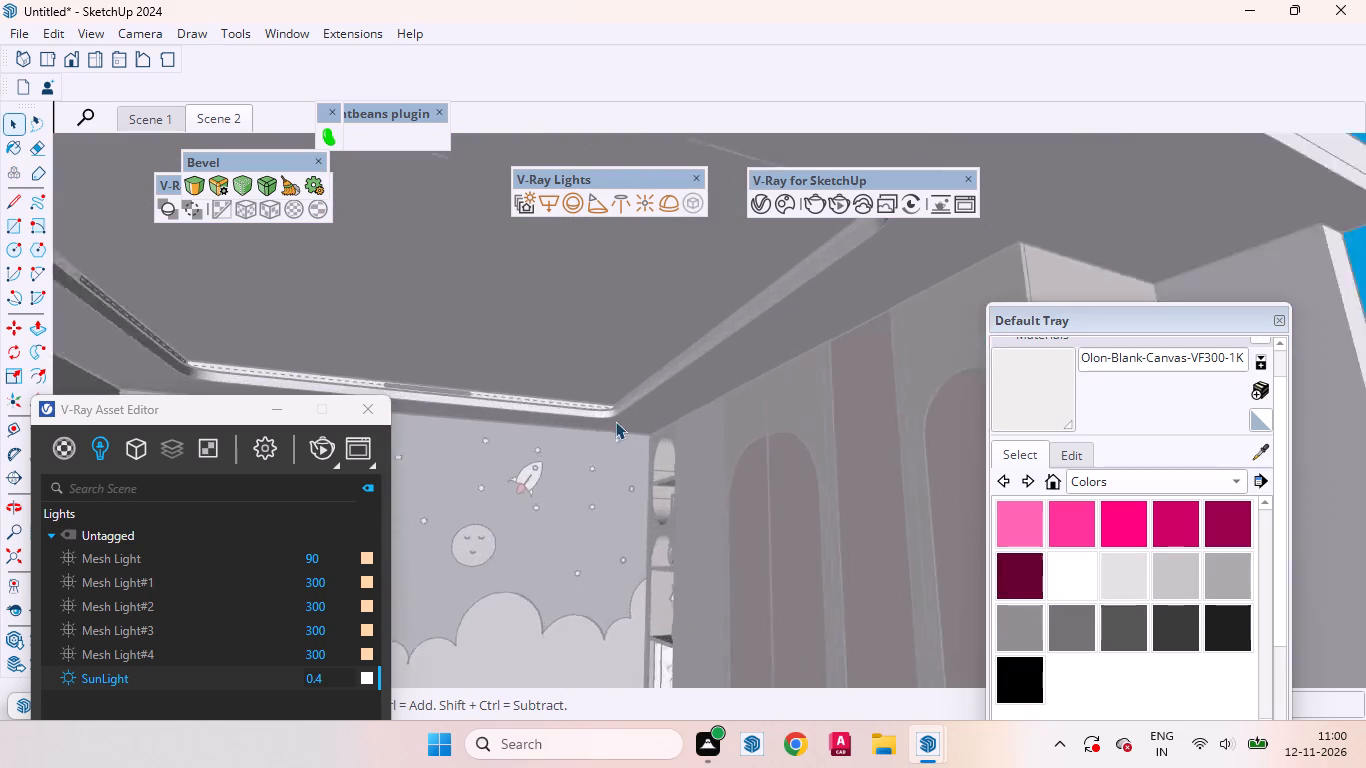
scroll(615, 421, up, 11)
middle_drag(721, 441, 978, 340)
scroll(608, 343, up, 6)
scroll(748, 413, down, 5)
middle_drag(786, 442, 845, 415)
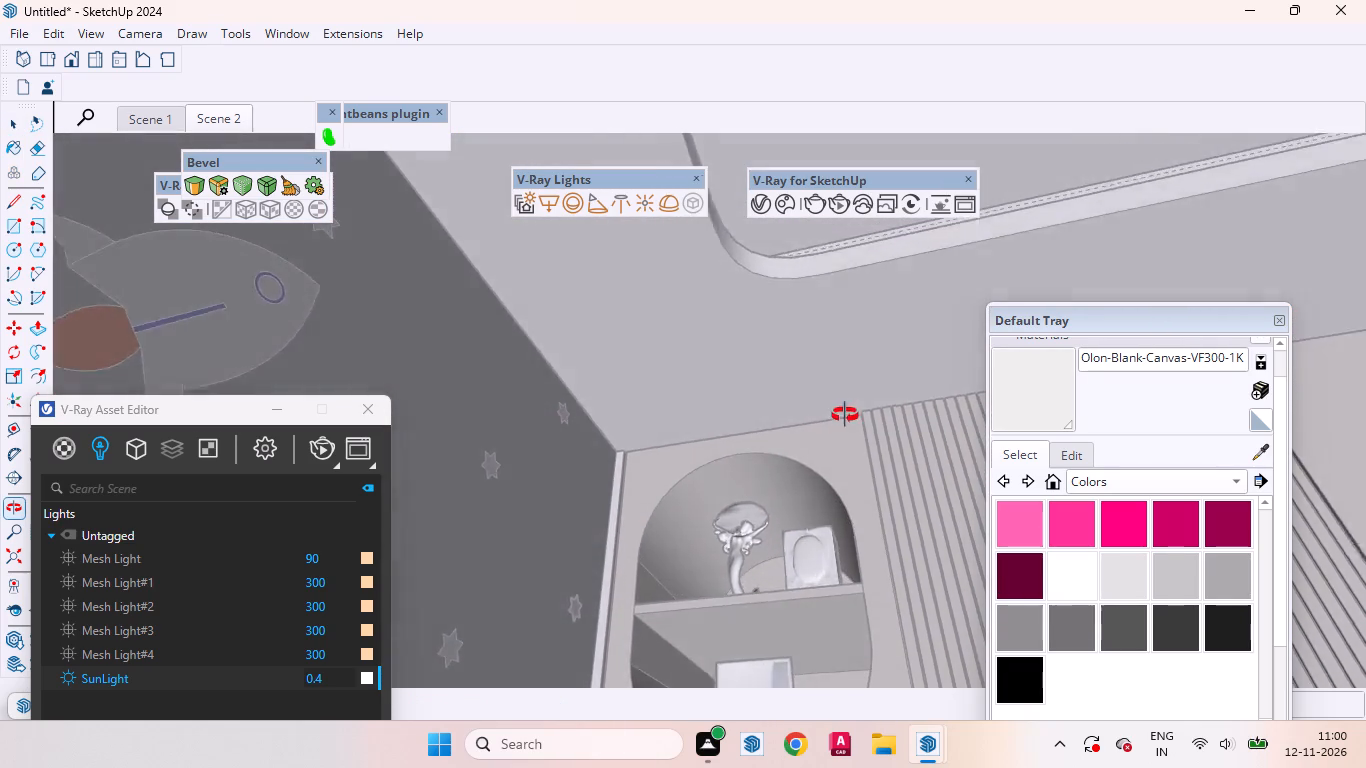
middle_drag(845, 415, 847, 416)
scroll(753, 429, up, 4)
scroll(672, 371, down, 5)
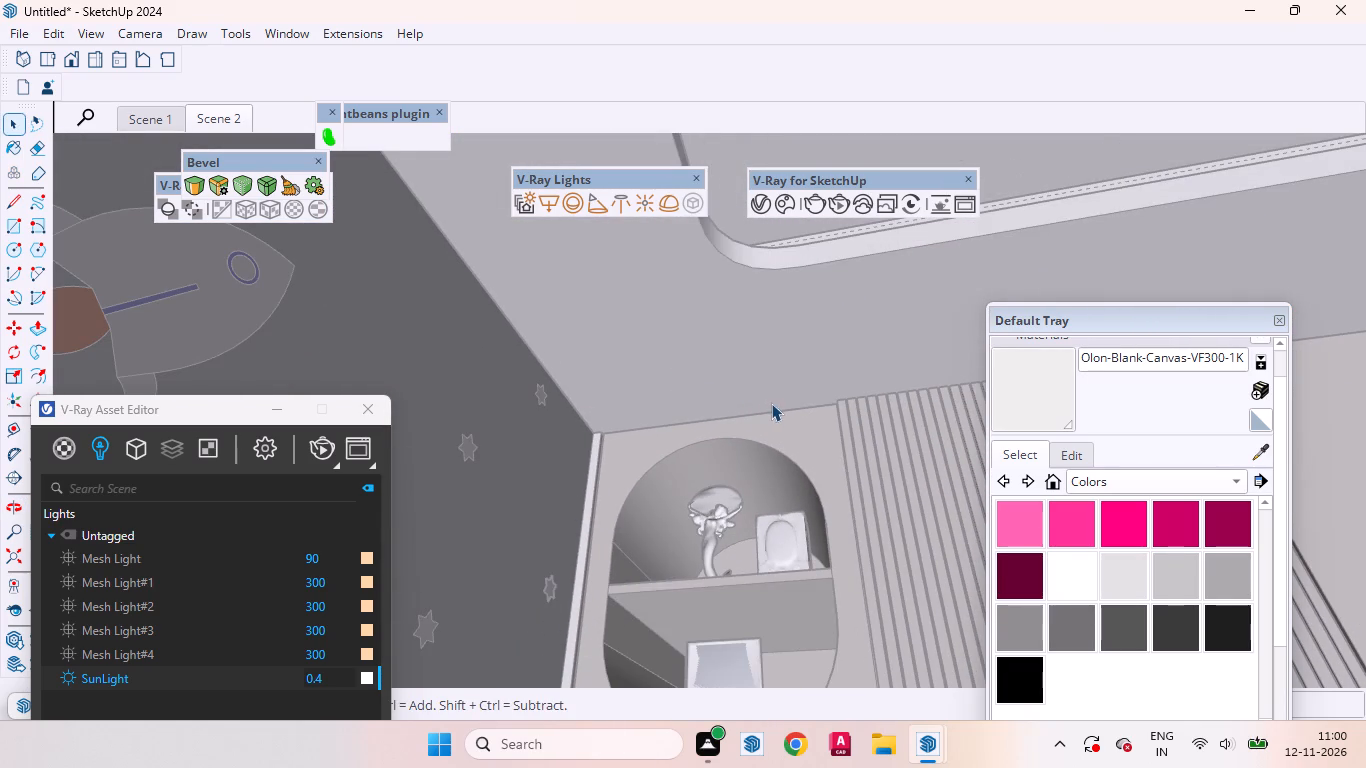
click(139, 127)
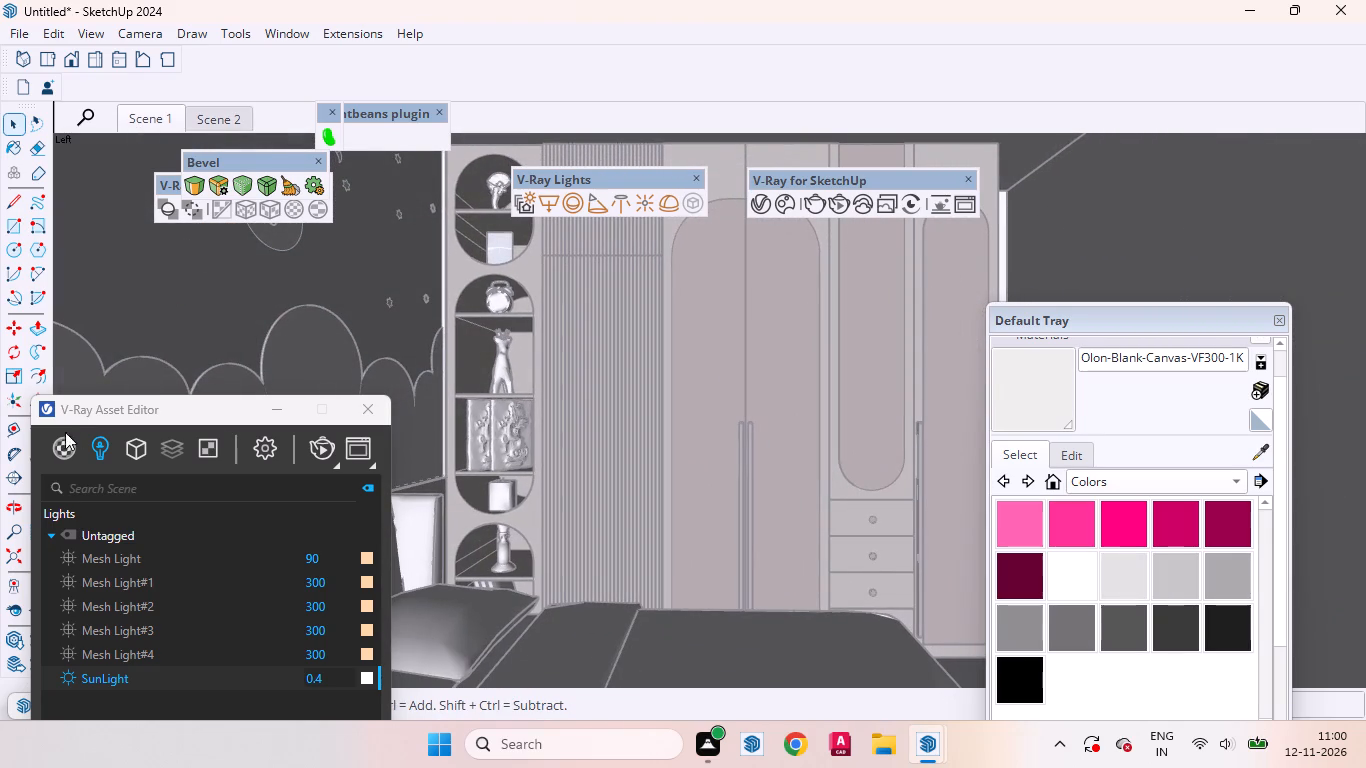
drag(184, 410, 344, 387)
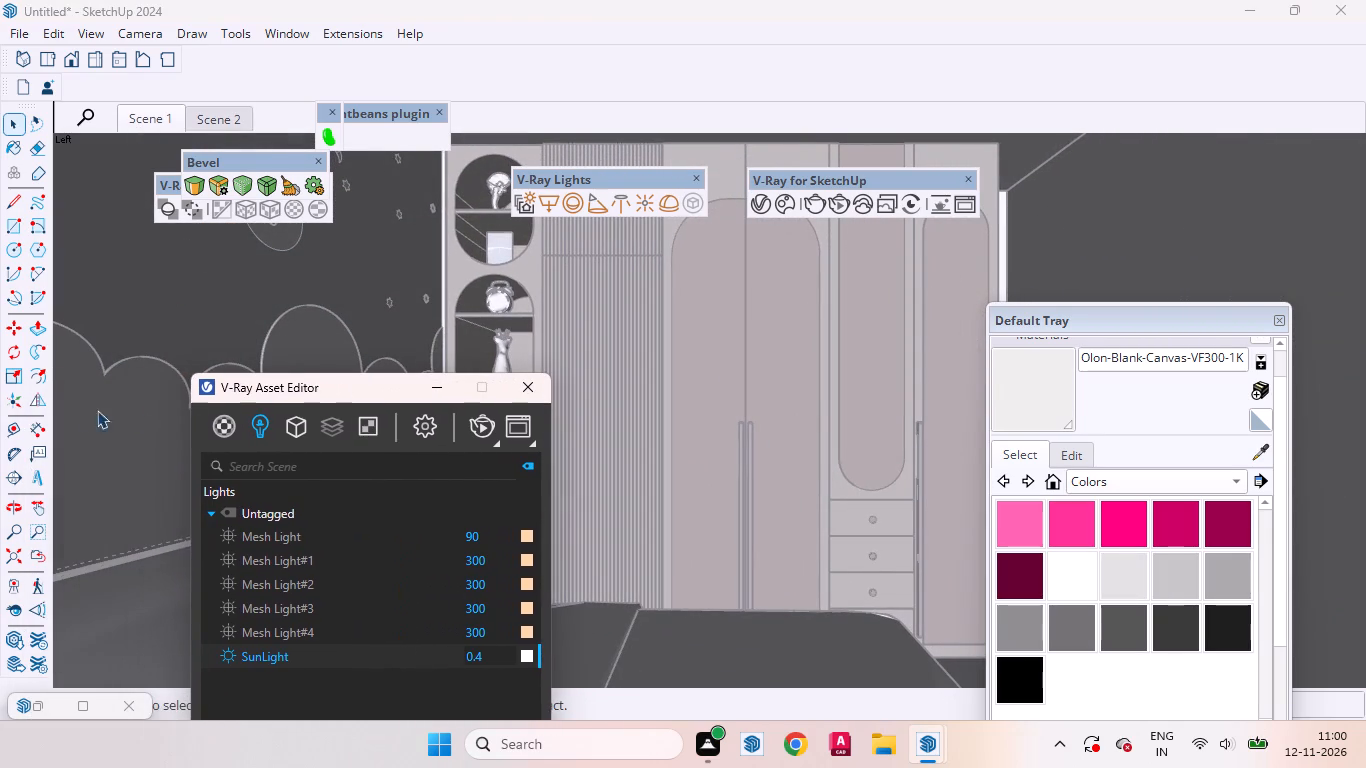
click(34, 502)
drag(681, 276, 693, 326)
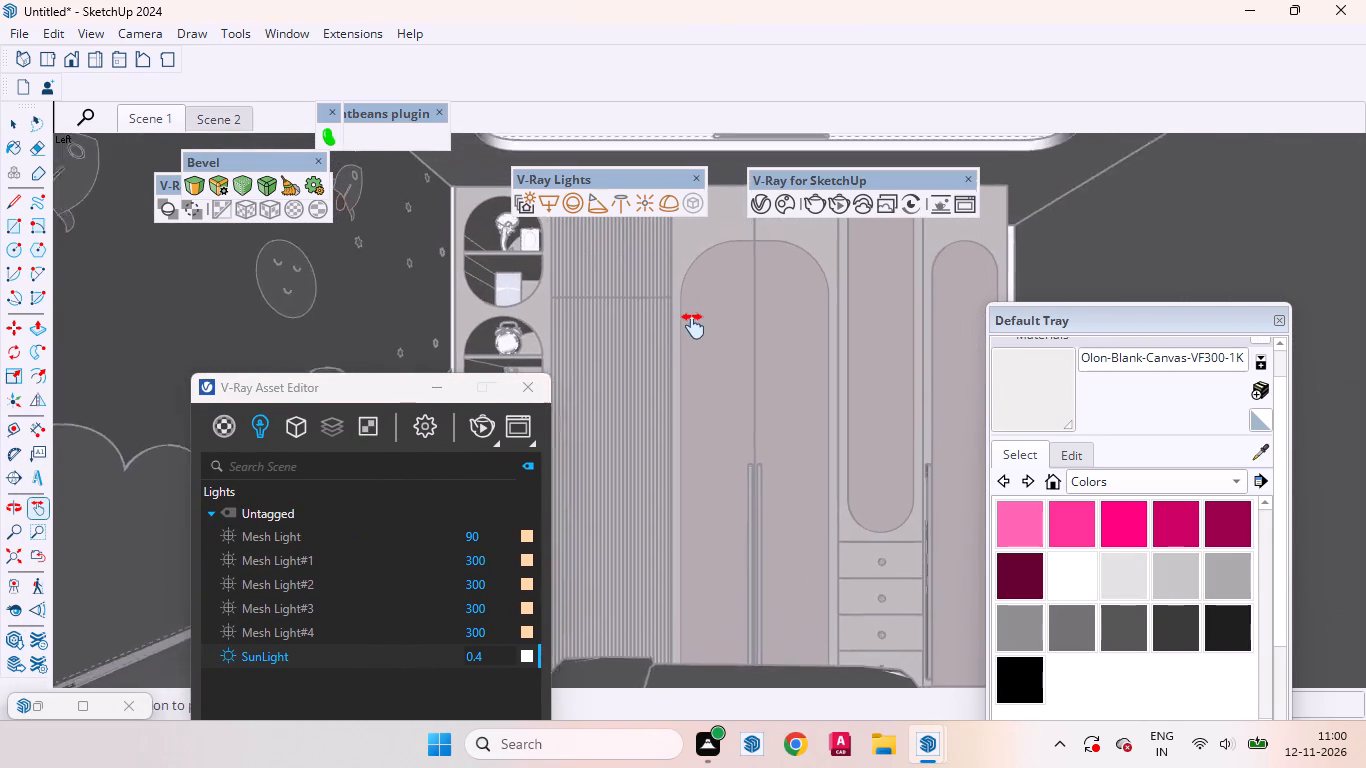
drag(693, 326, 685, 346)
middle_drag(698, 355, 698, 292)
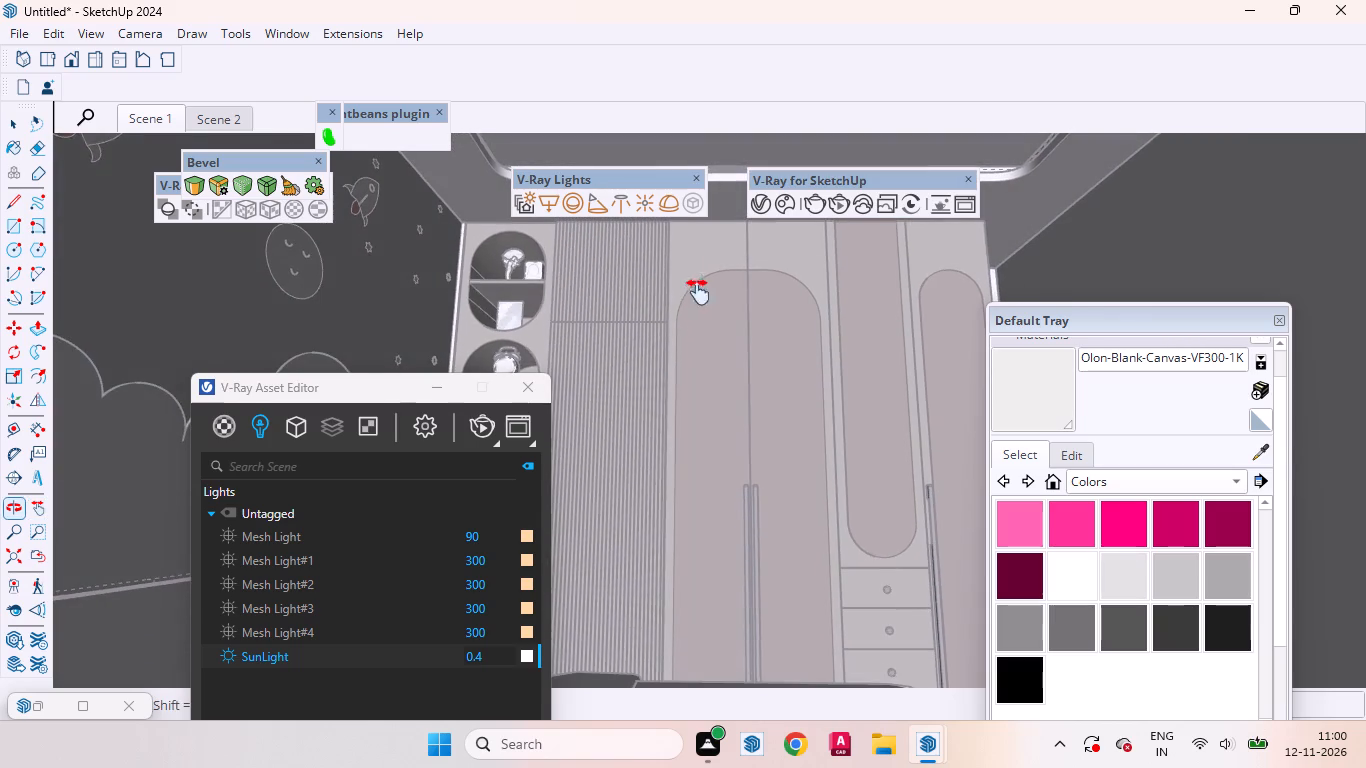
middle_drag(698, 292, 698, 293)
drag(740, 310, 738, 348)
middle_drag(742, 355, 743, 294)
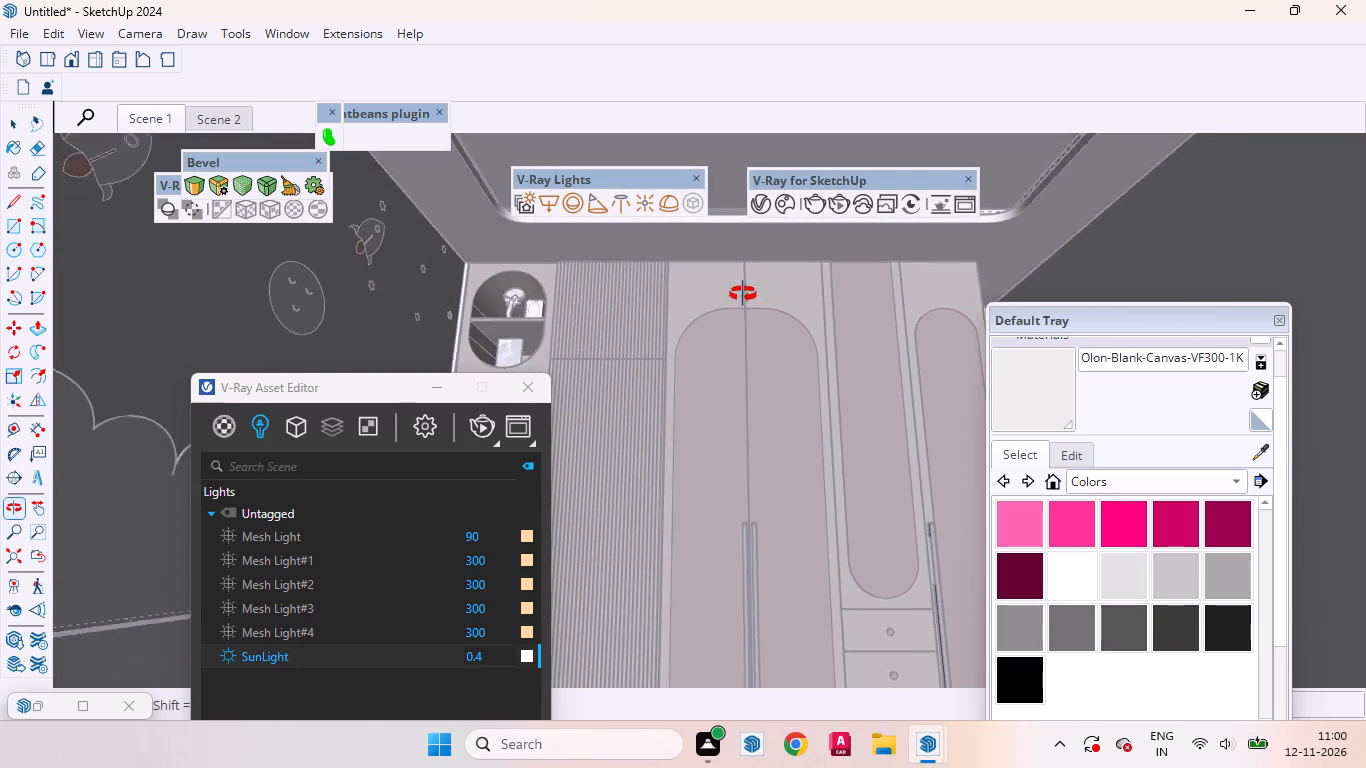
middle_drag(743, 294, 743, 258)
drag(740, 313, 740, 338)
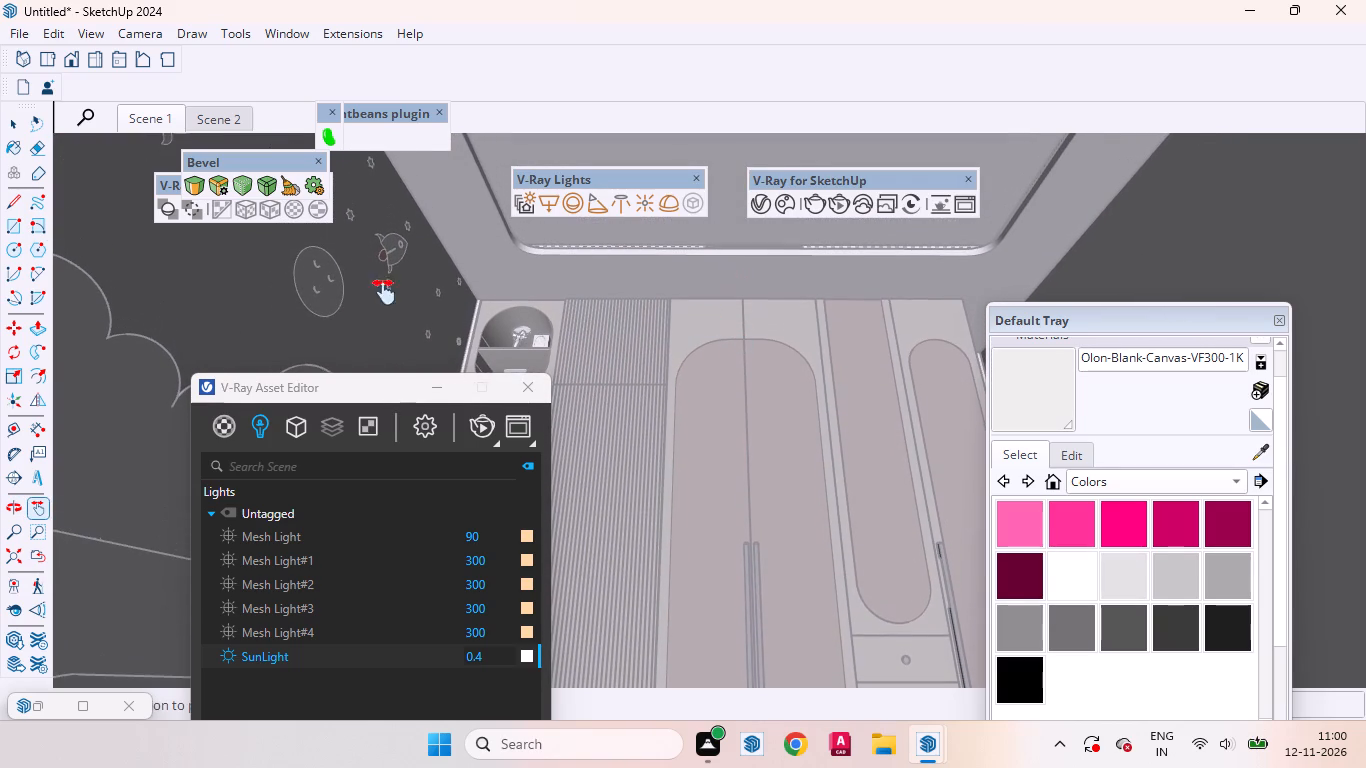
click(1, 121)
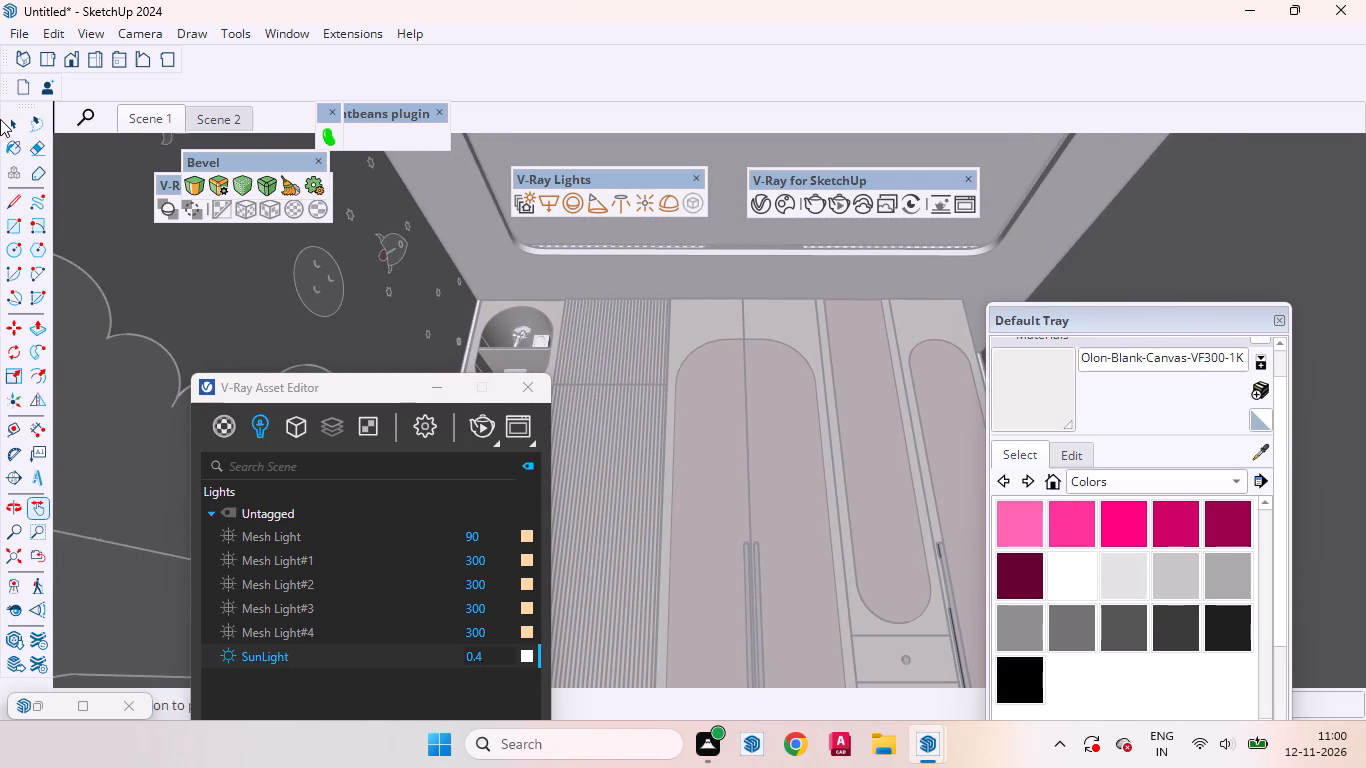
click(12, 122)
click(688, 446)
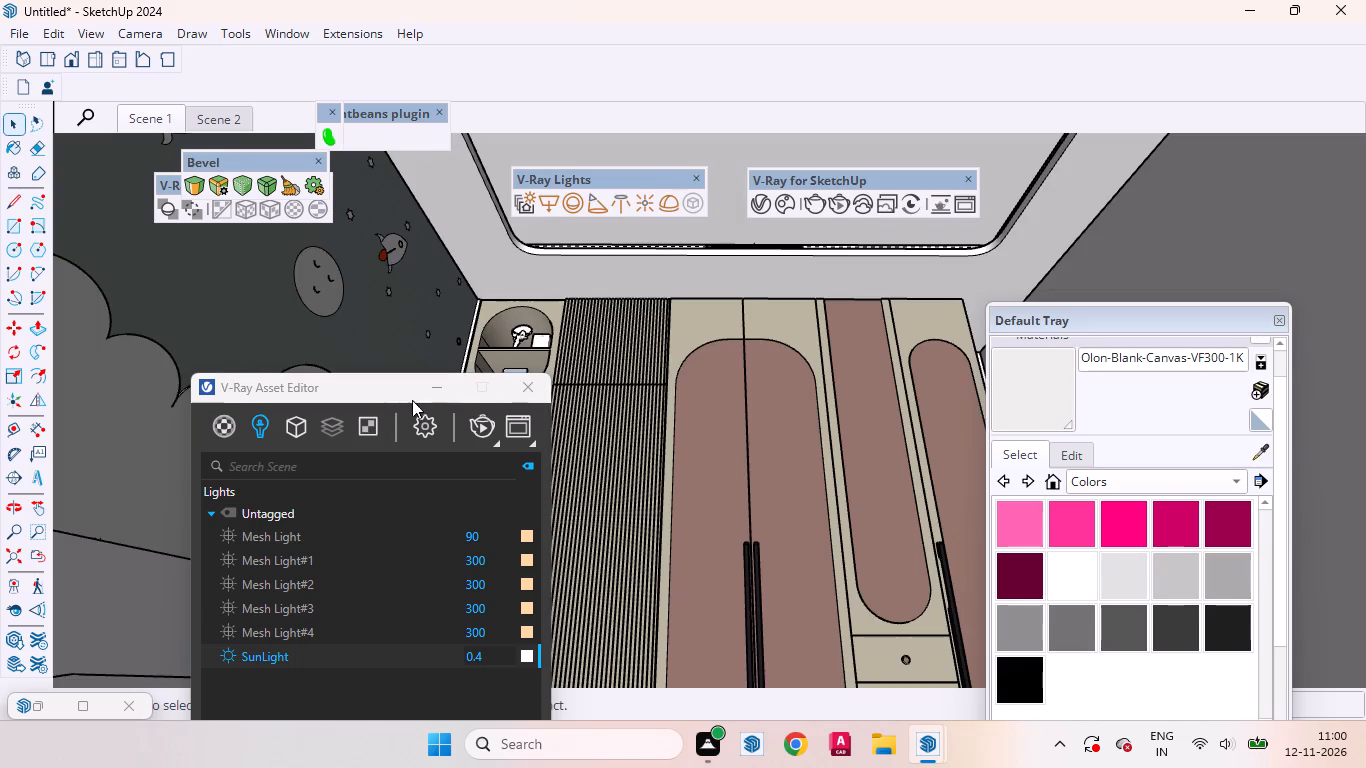
Start a new empty group for new ceiling geometry, working from outside the room model.
drag(380, 392, 296, 553)
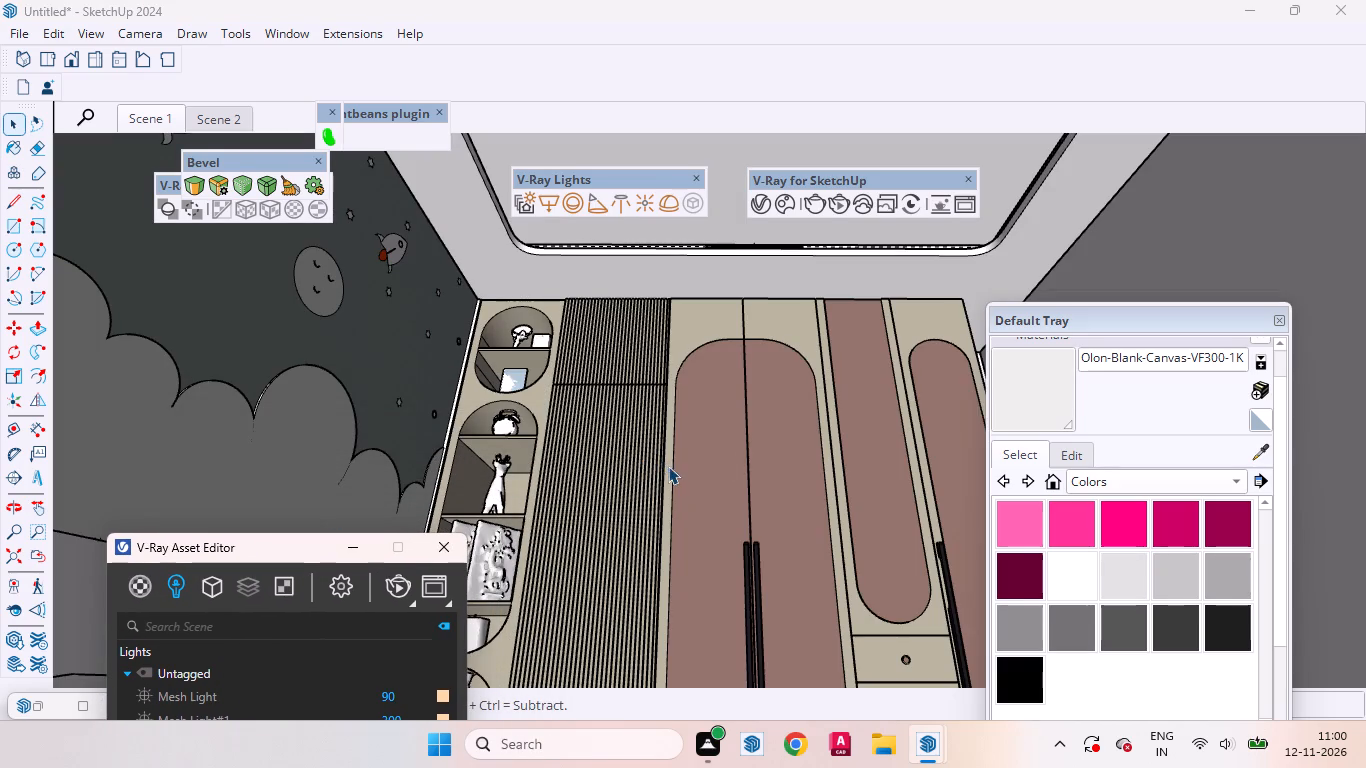
scroll(680, 484, down, 19)
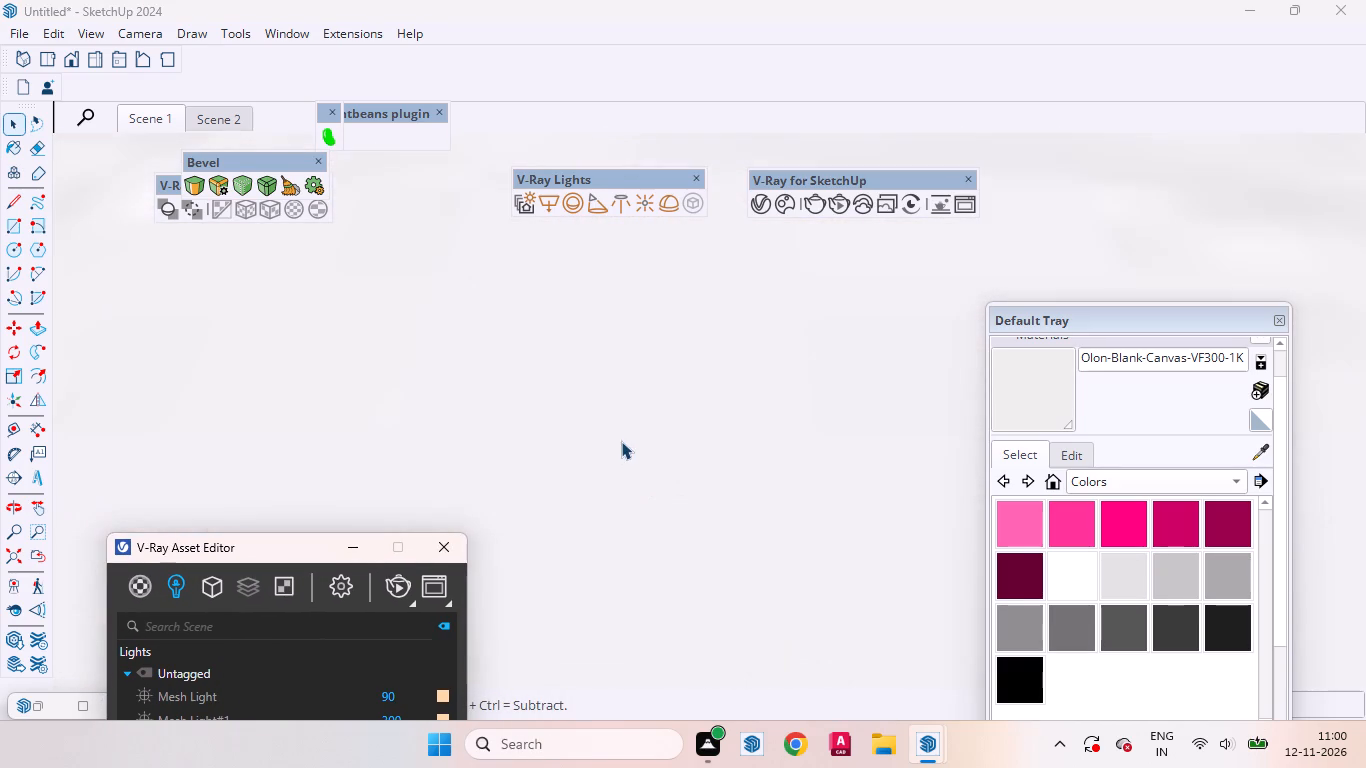
scroll(621, 441, down, 19)
scroll(588, 404, up, 1)
scroll(588, 405, down, 14)
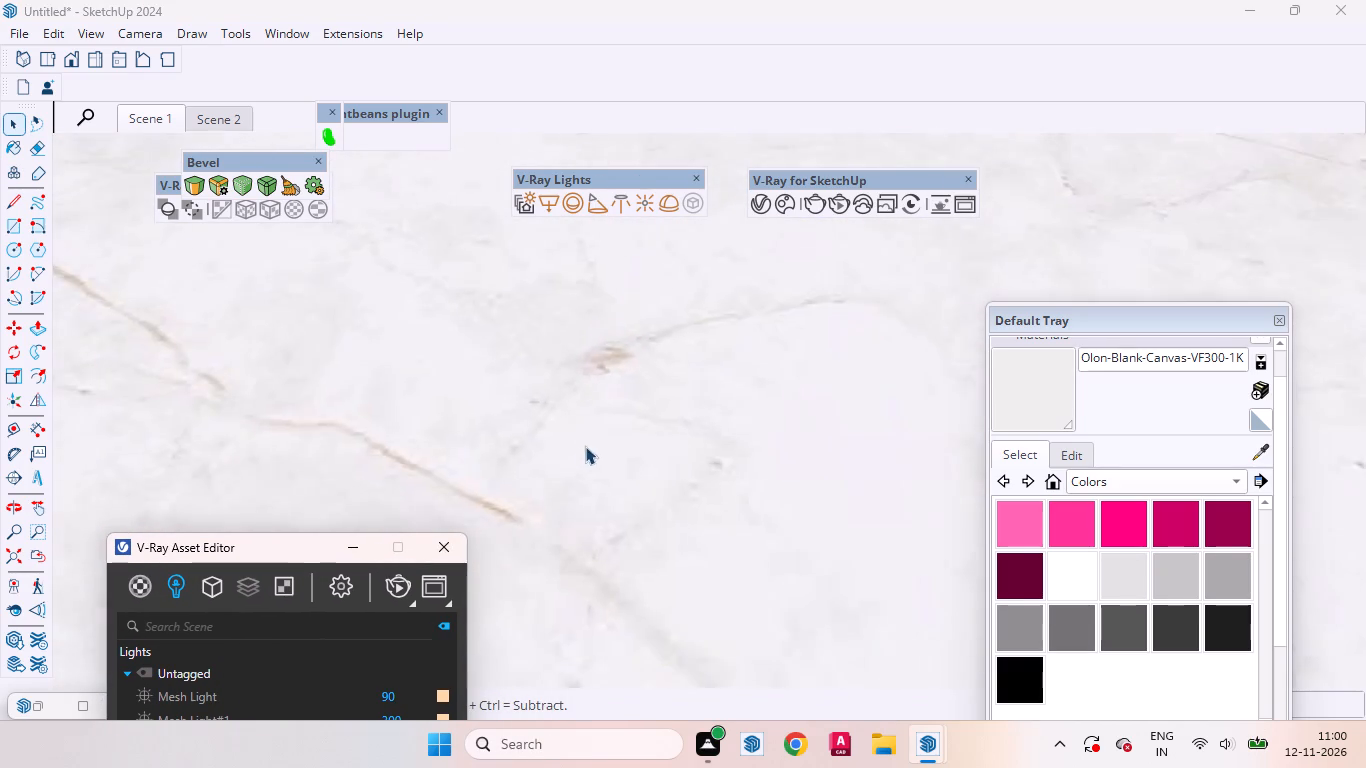
scroll(585, 446, down, 20)
scroll(585, 446, down, 19)
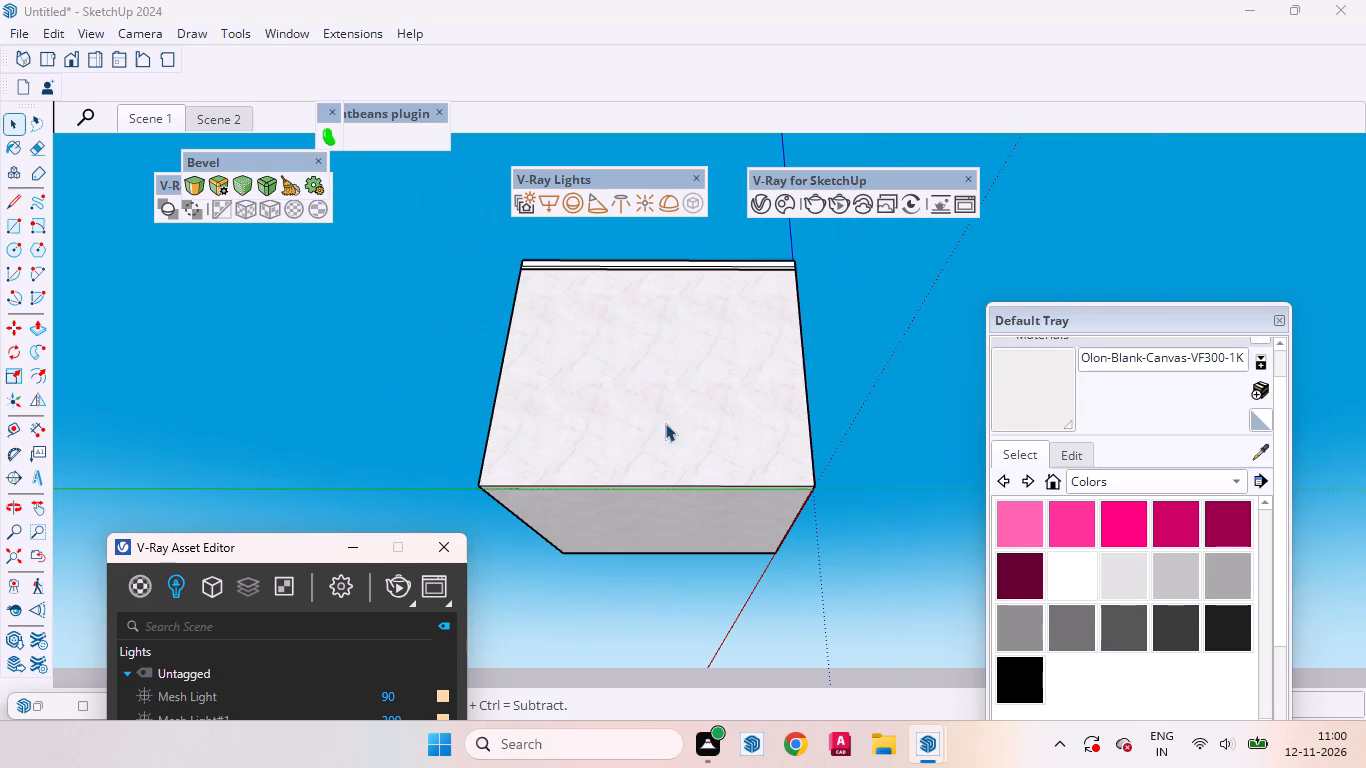
click(854, 378)
middle_drag(859, 384, 720, 715)
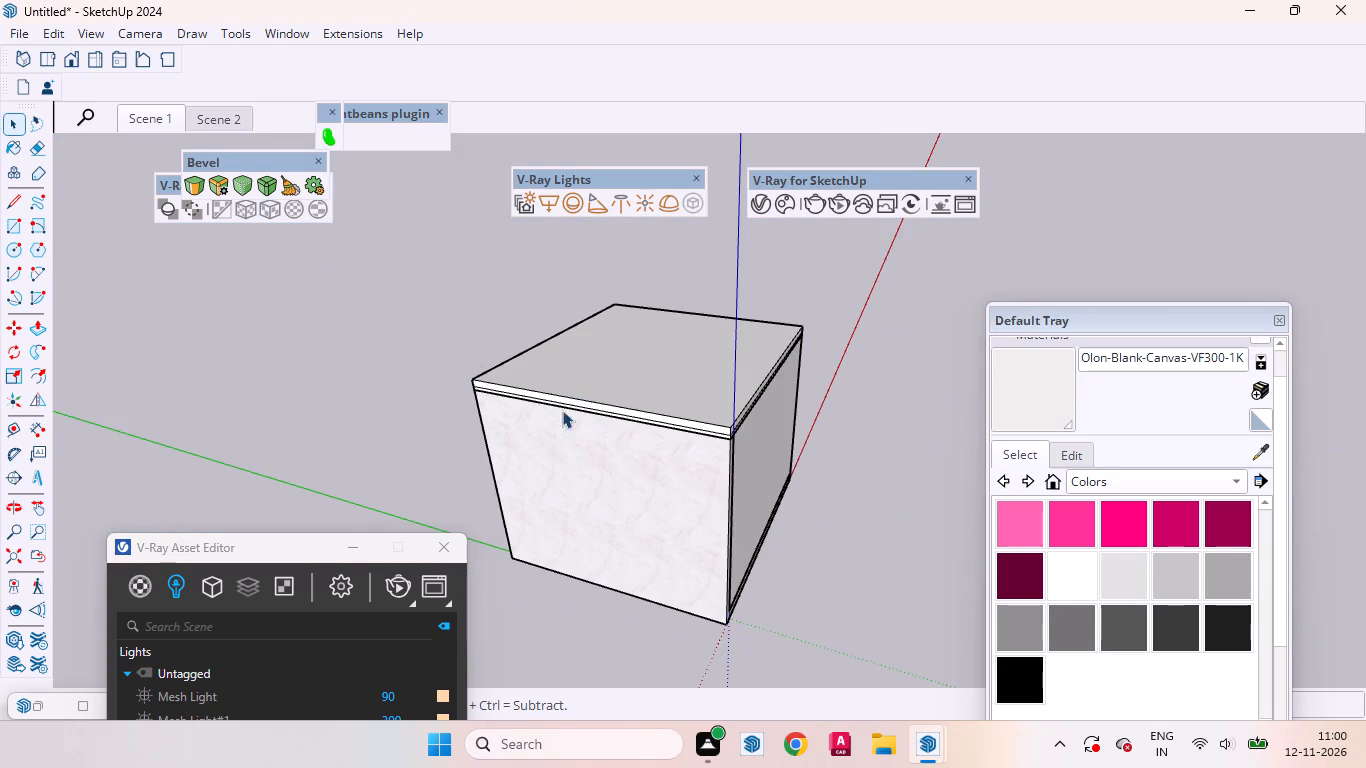
right_click(893, 479)
click(966, 543)
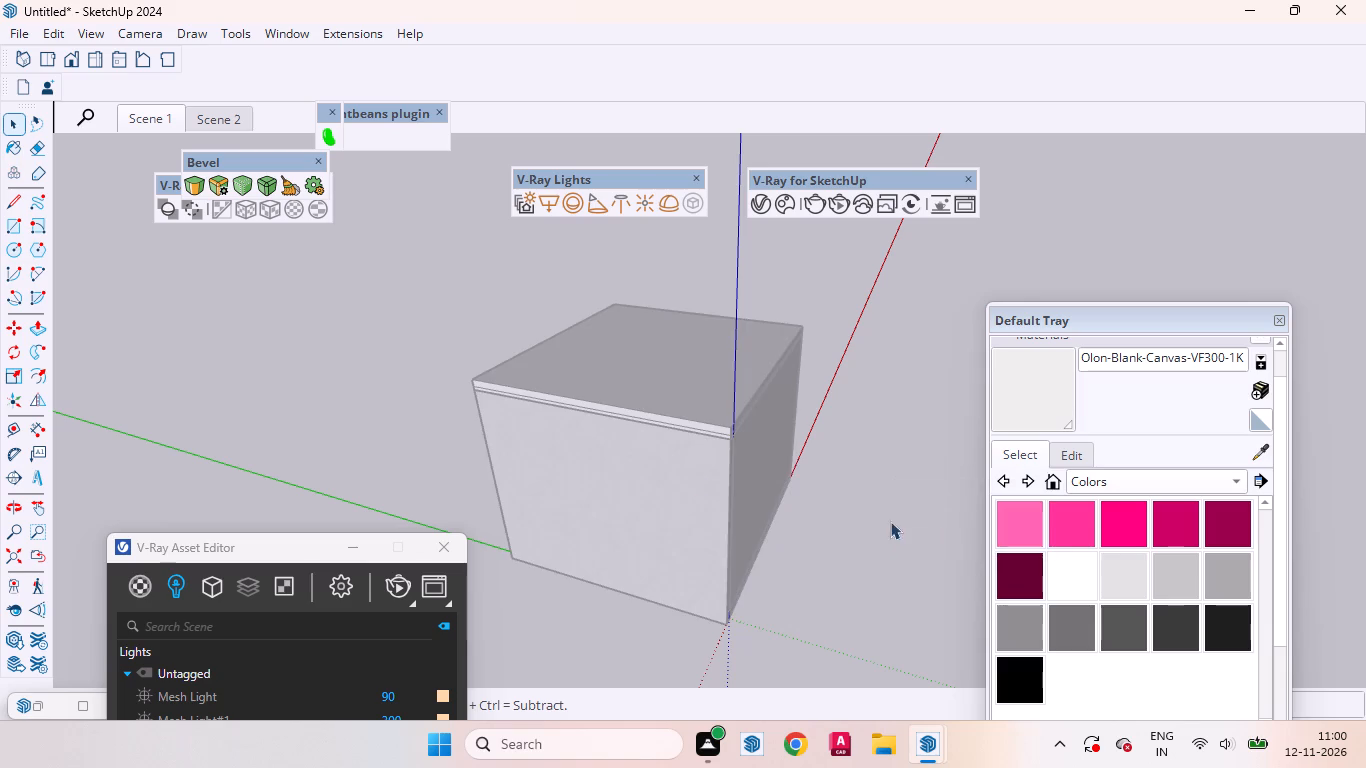
From the Scene 1 view, draw a small circle on the ceiling border above the wardrobe's arched open shelves, near the mural wall.
click(162, 116)
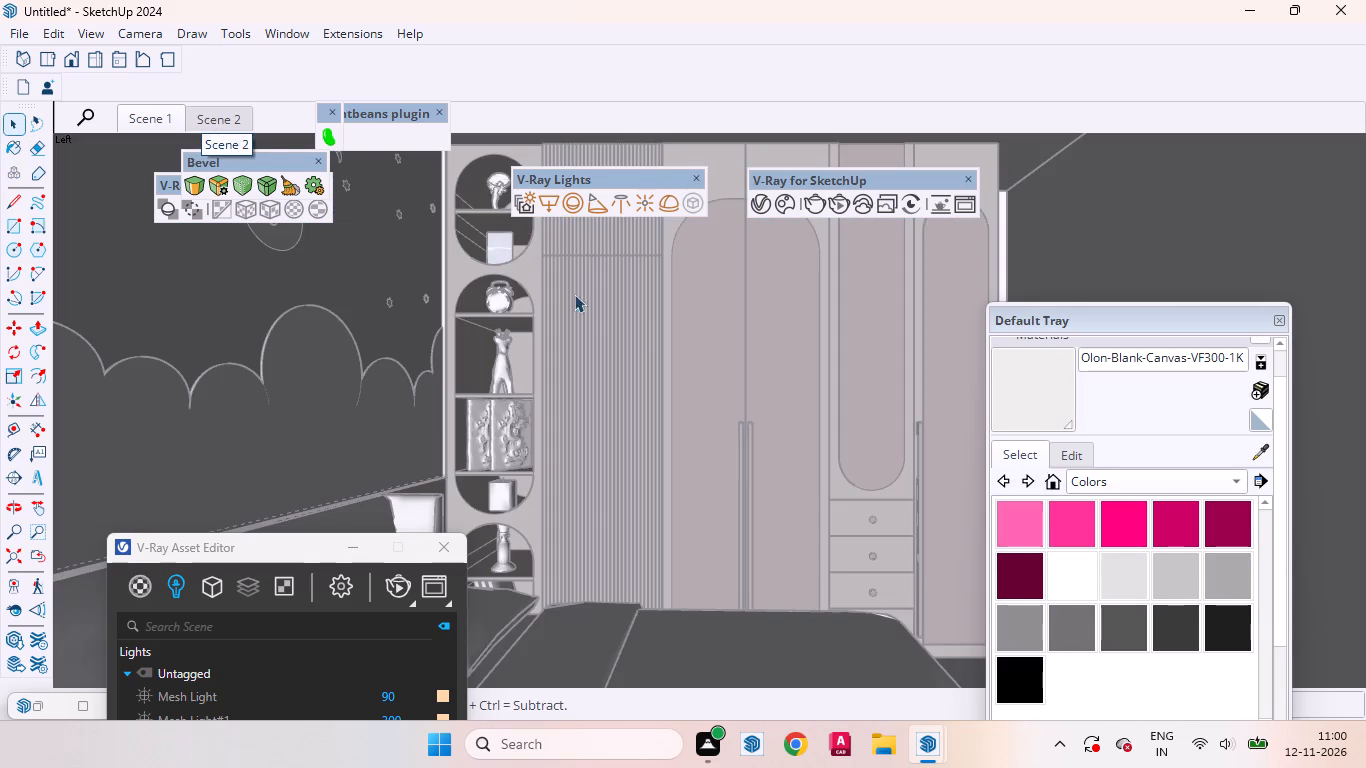
click(33, 510)
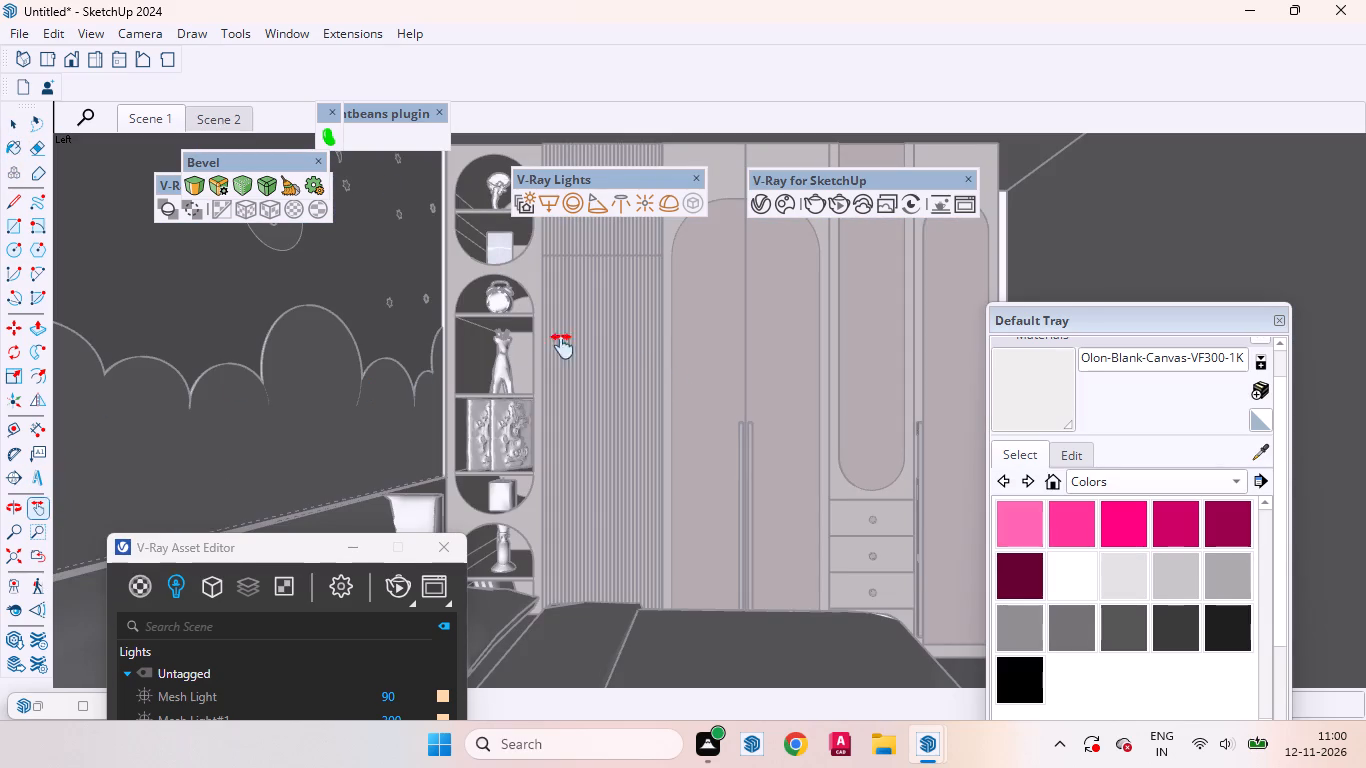
drag(651, 343, 668, 421)
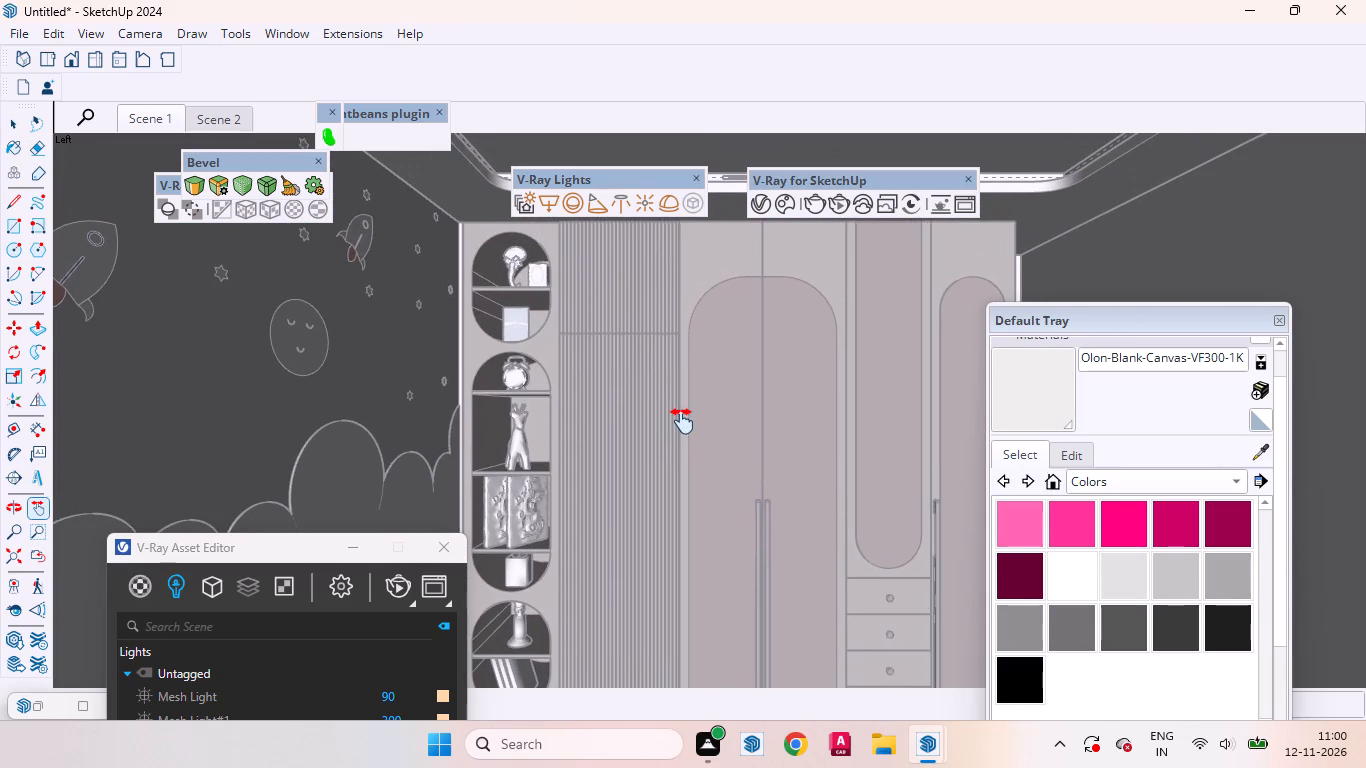
middle_drag(698, 438, 681, 393)
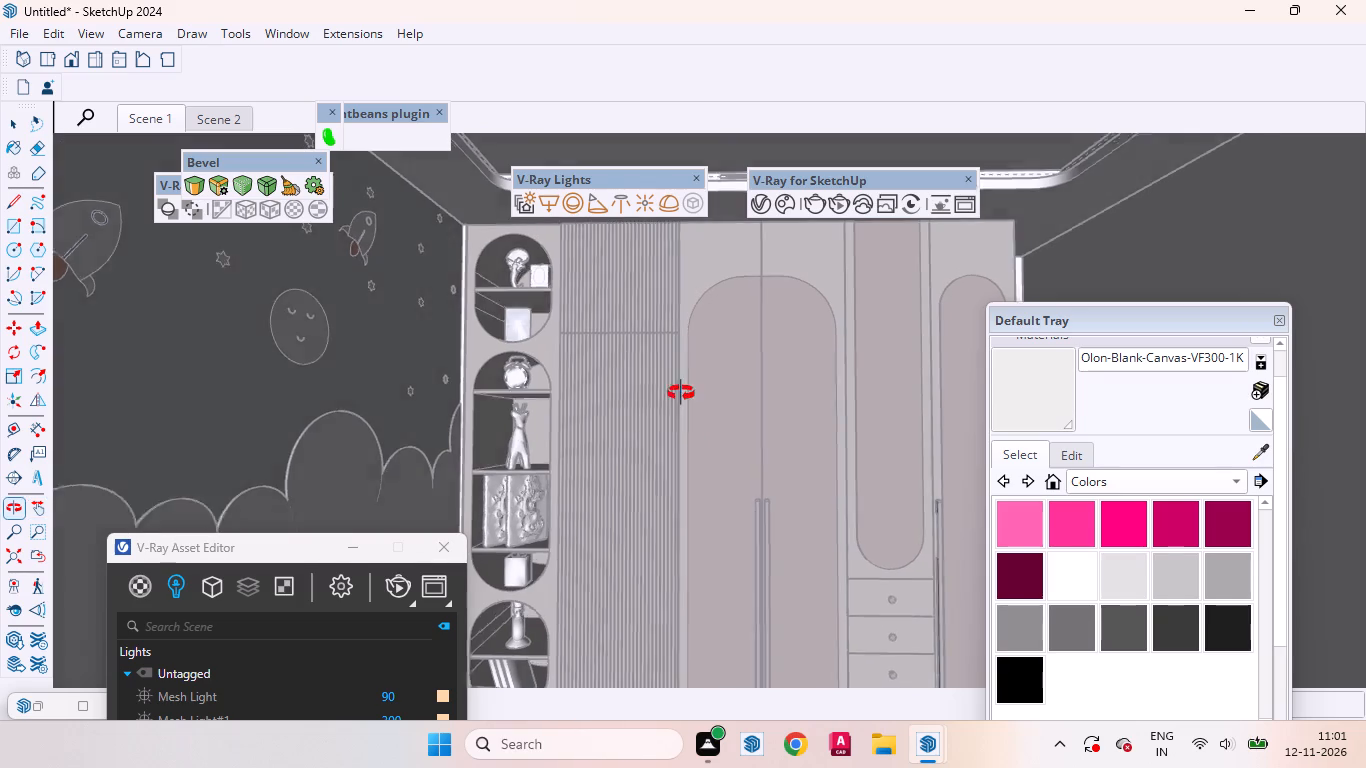
middle_drag(681, 393, 671, 325)
drag(713, 304, 715, 355)
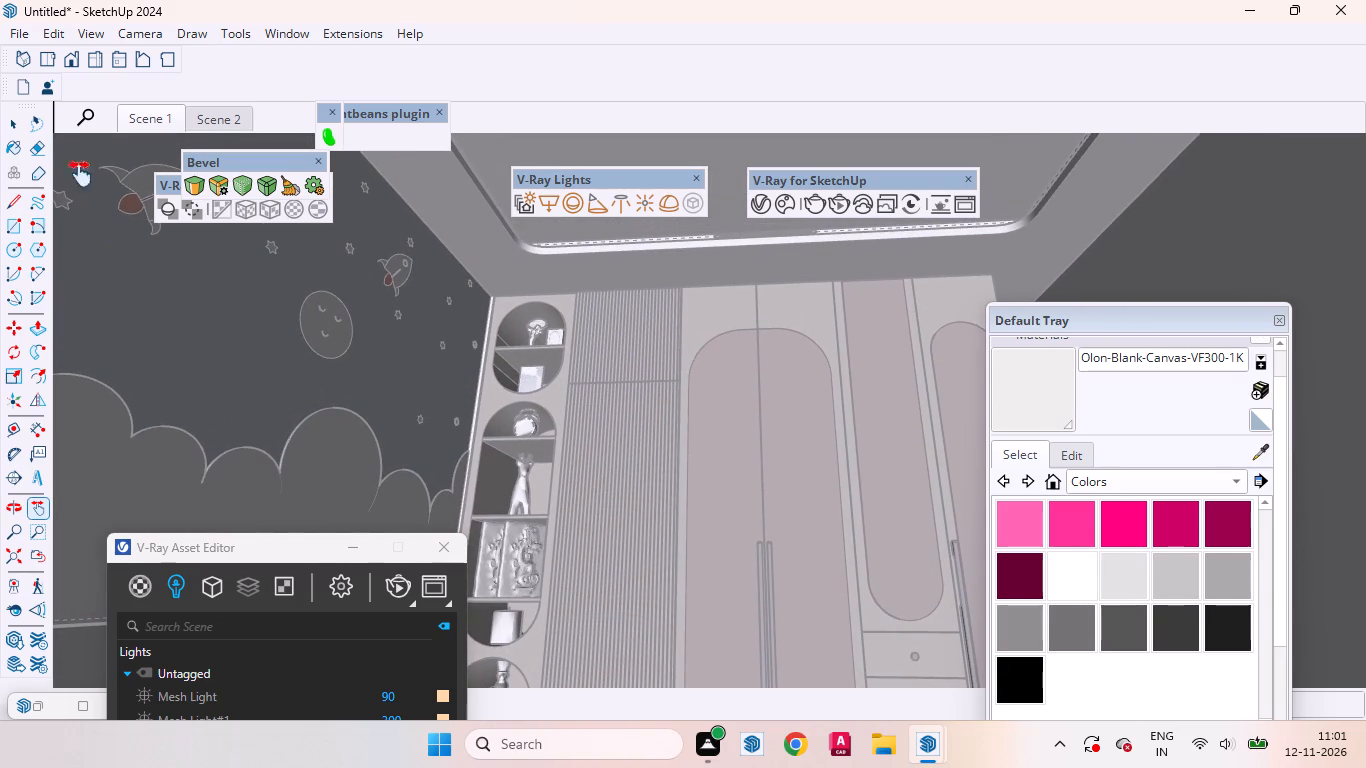
click(13, 120)
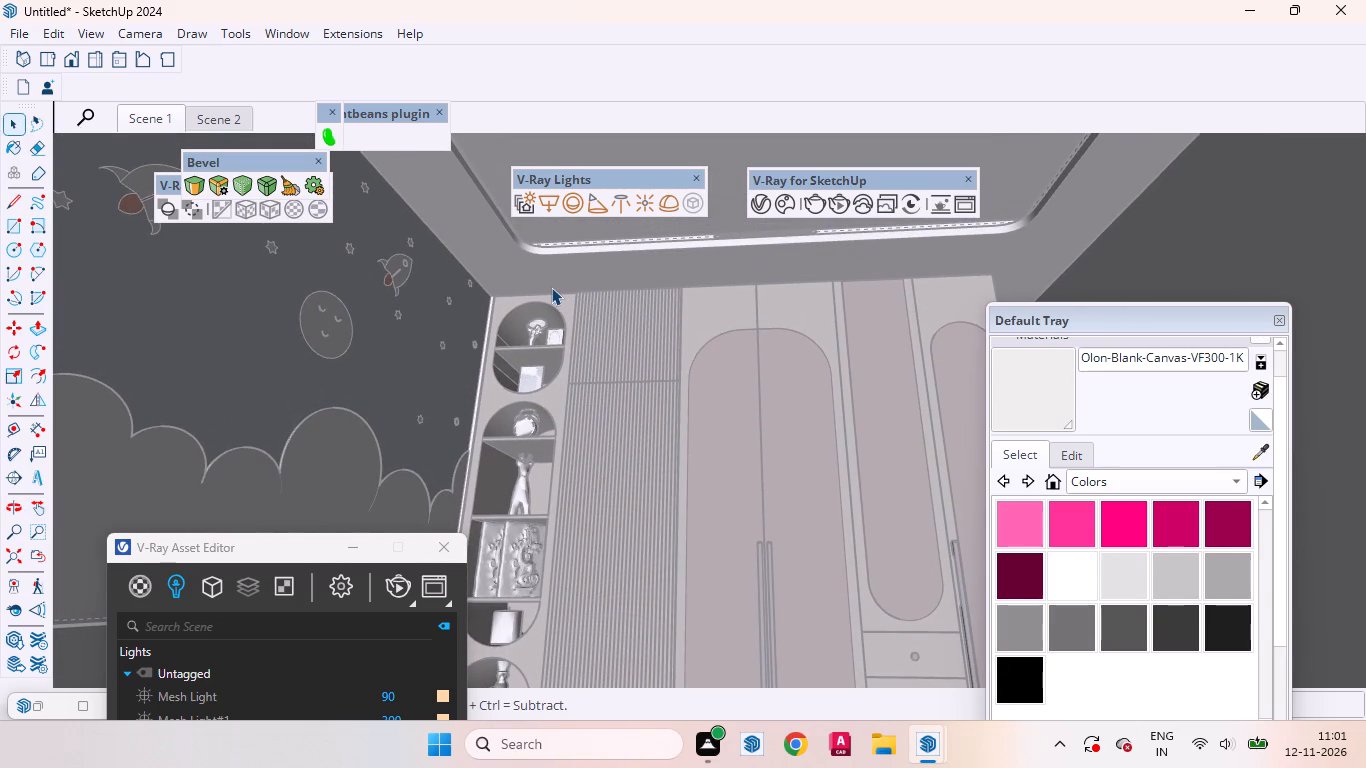
key(c)
scroll(546, 274, up, 2)
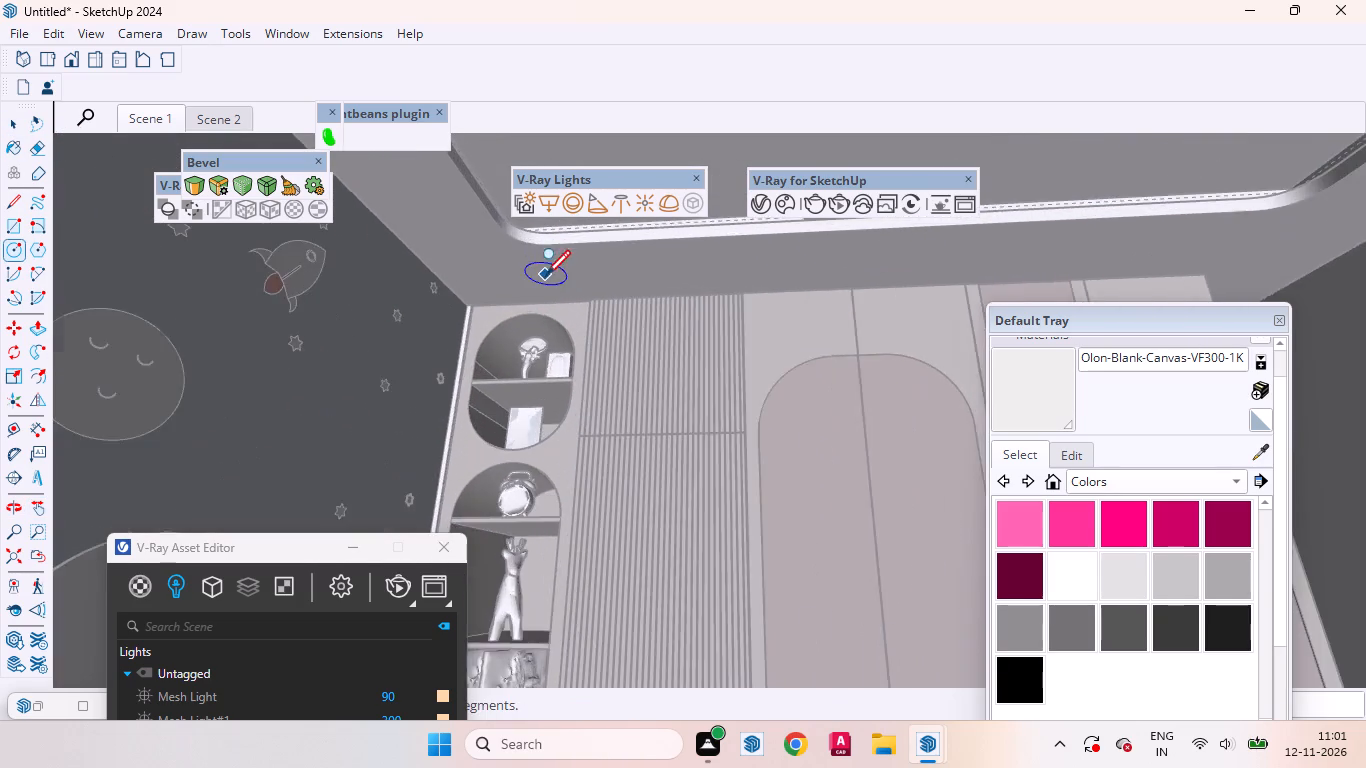
scroll(546, 273, up, 3)
middle_drag(543, 279, 538, 174)
scroll(554, 234, up, 4)
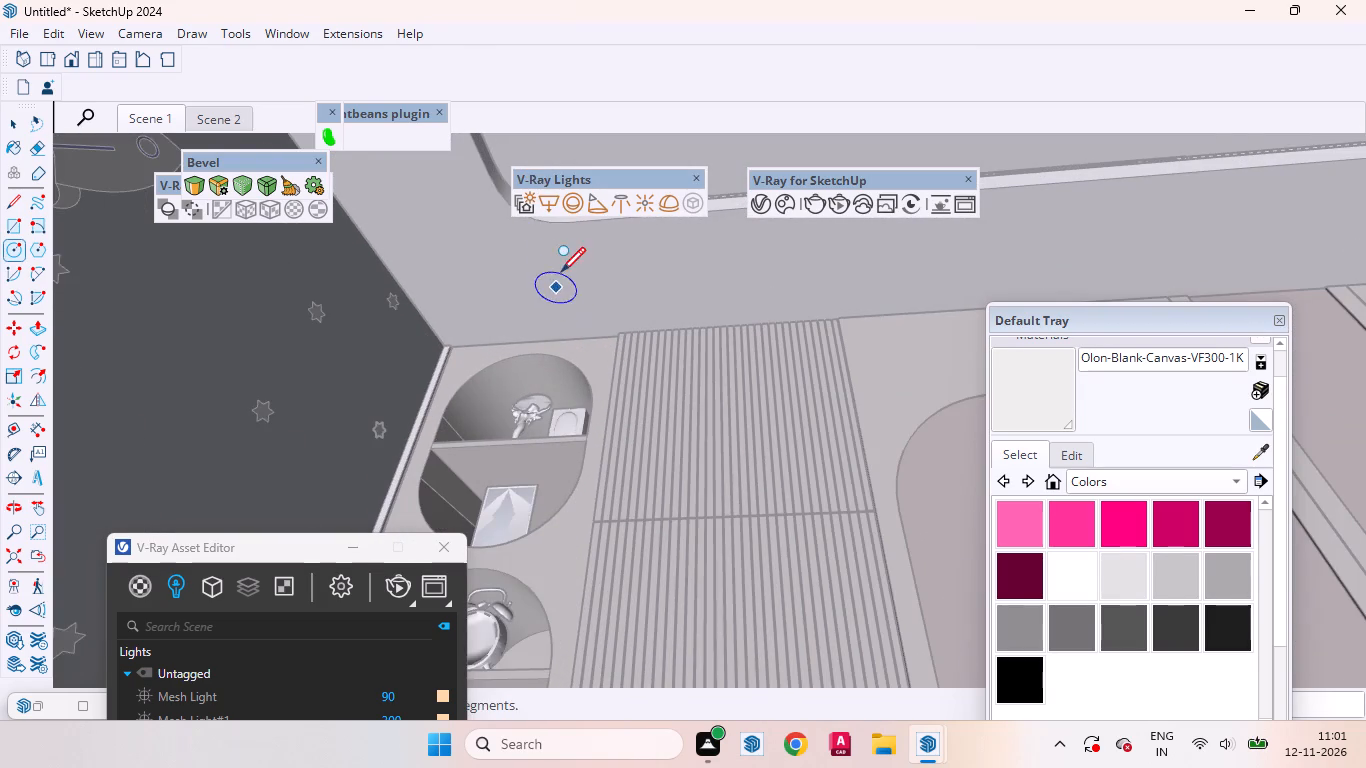
scroll(562, 270, down, 3)
middle_drag(553, 307, 611, 282)
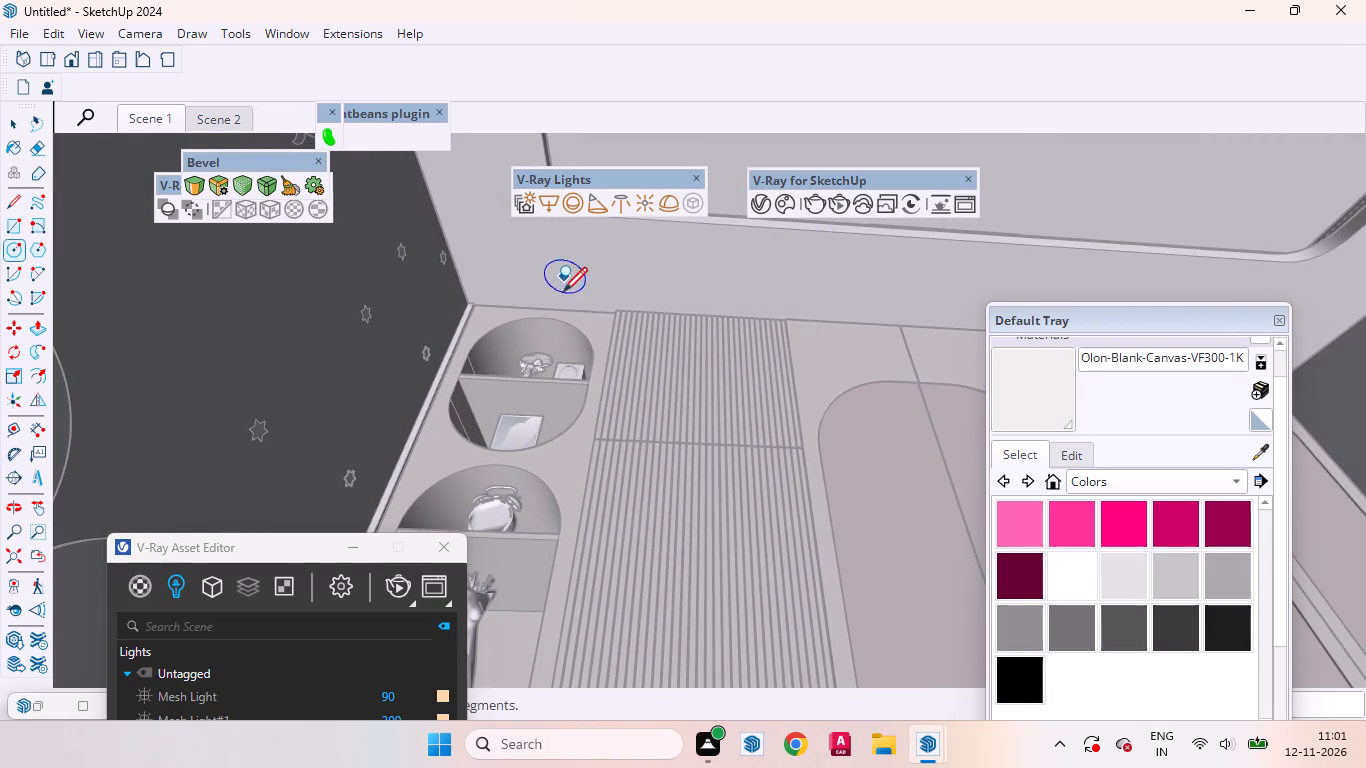
scroll(559, 298, down, 4)
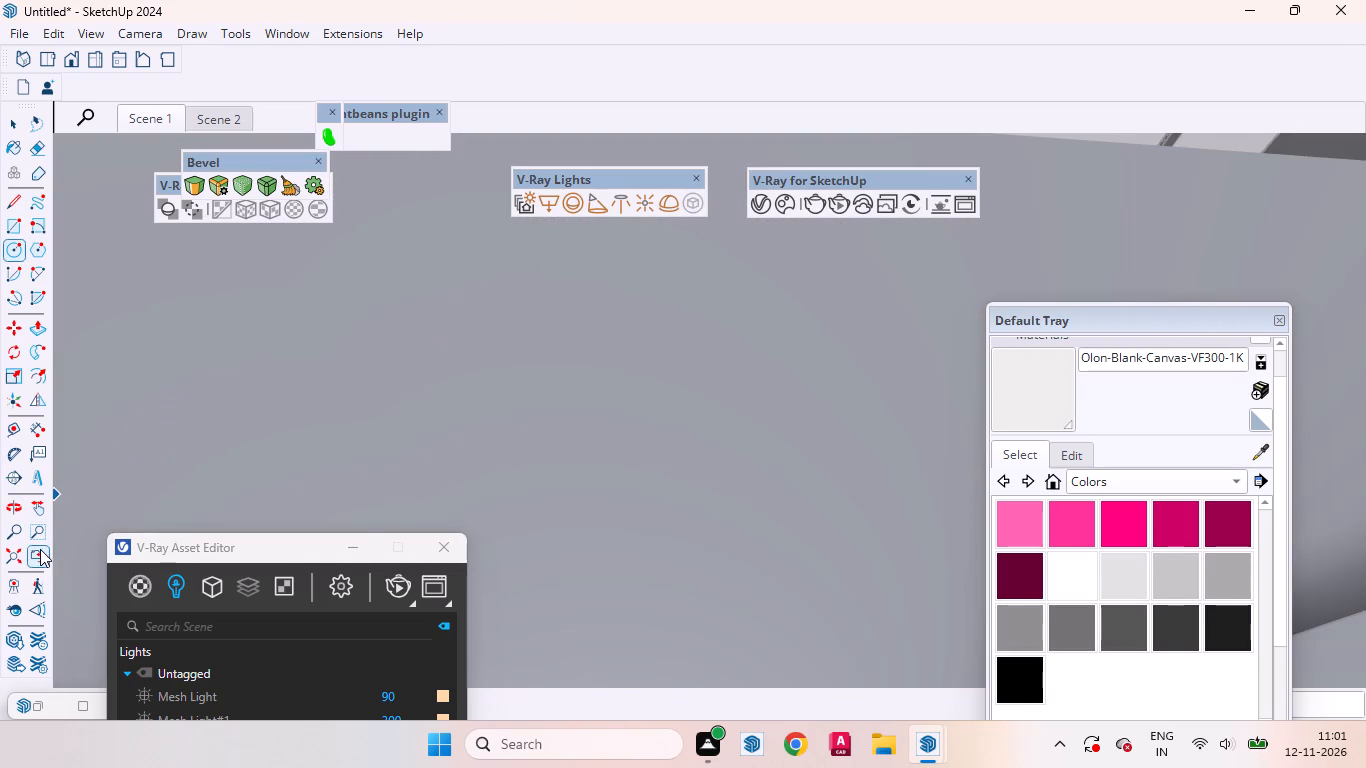
click(39, 549)
drag(617, 181, 669, 69)
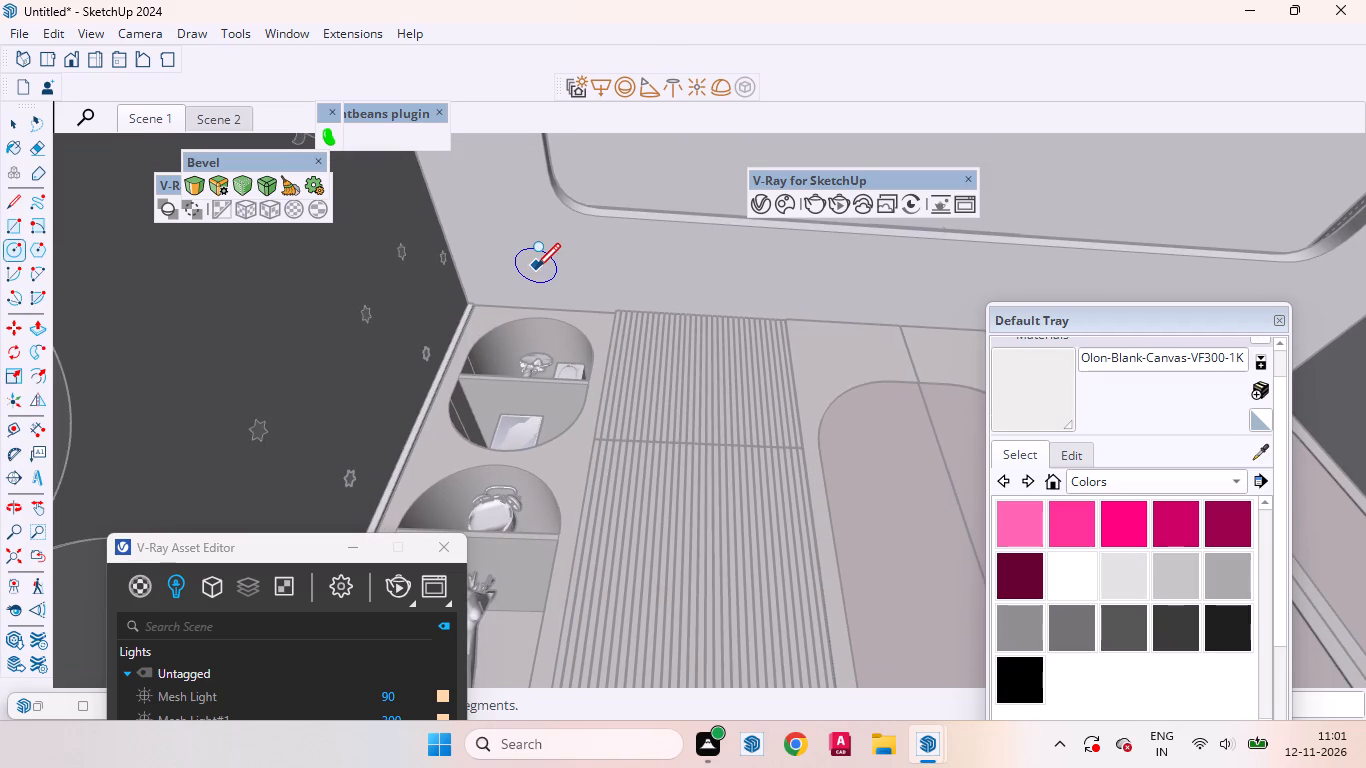
click(543, 259)
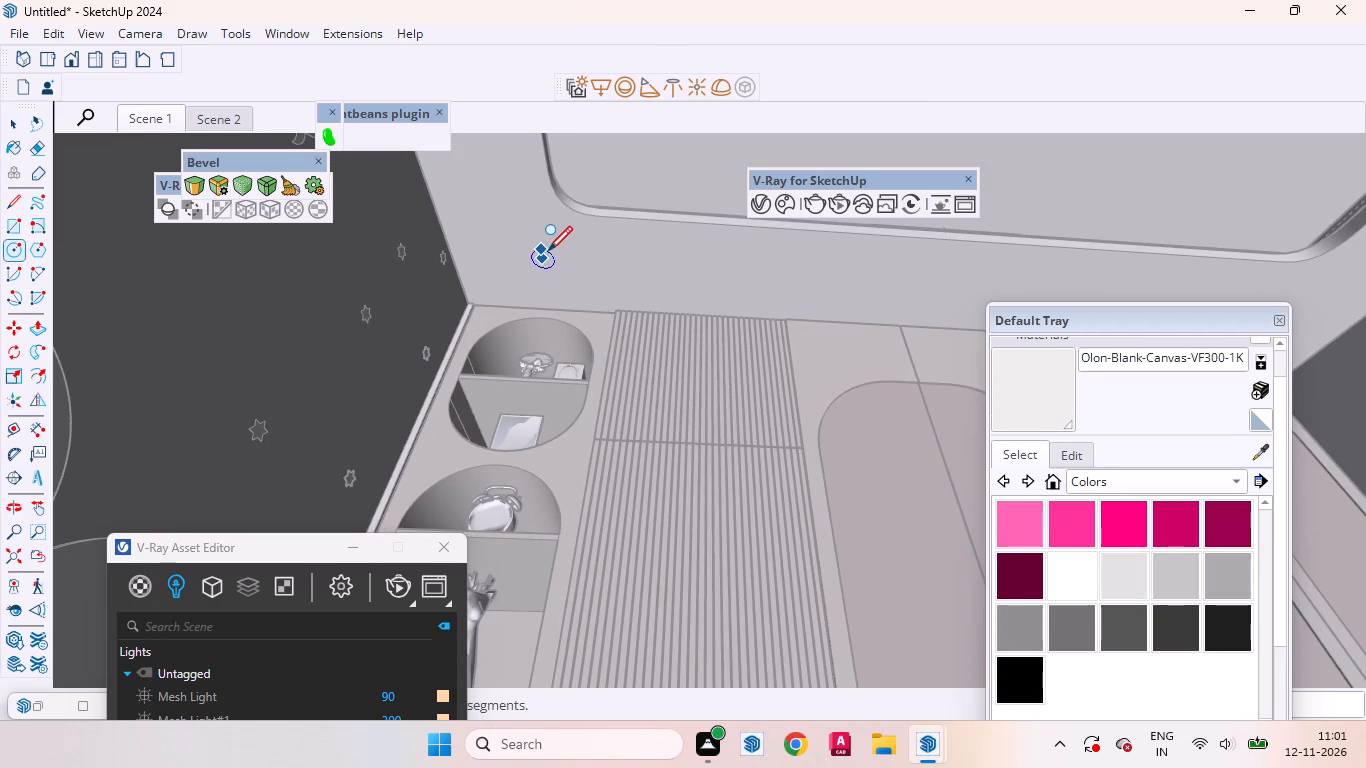
scroll(557, 252, up, 5)
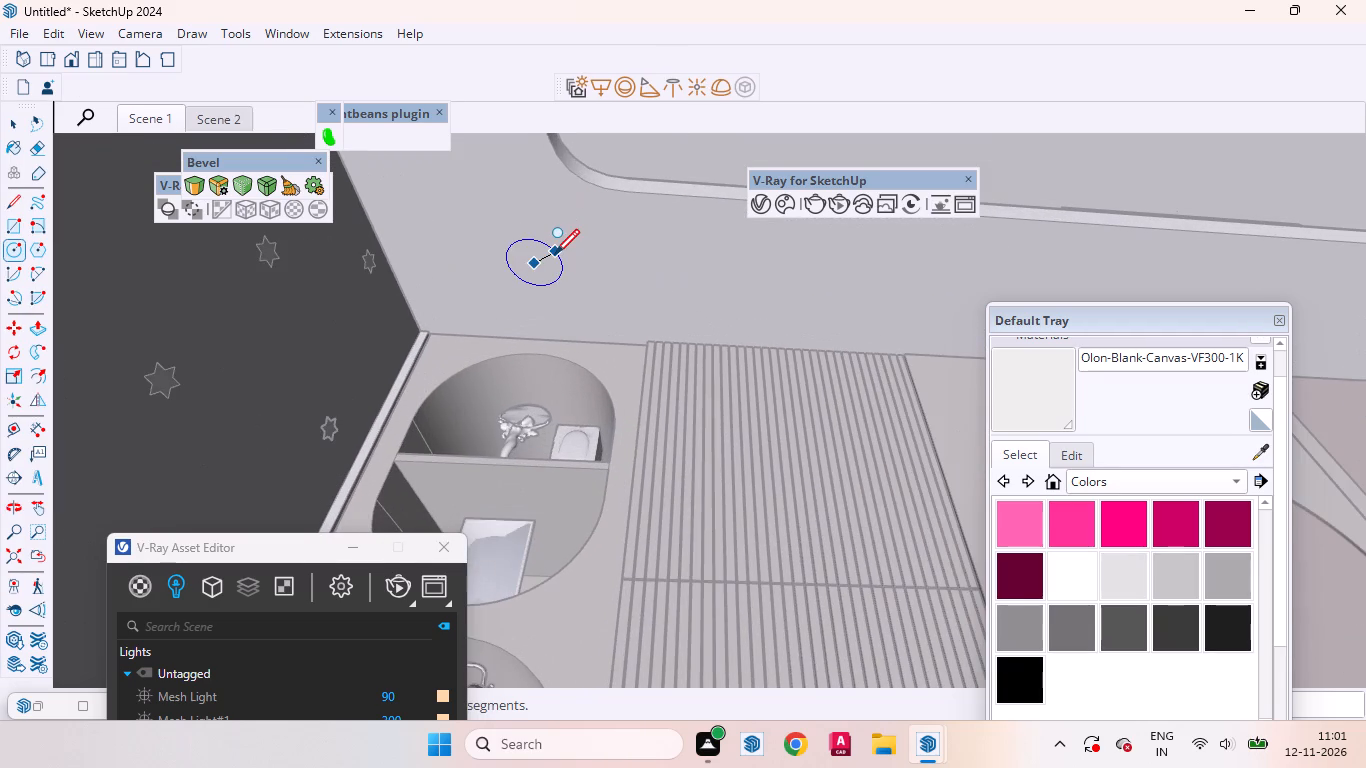
click(551, 255)
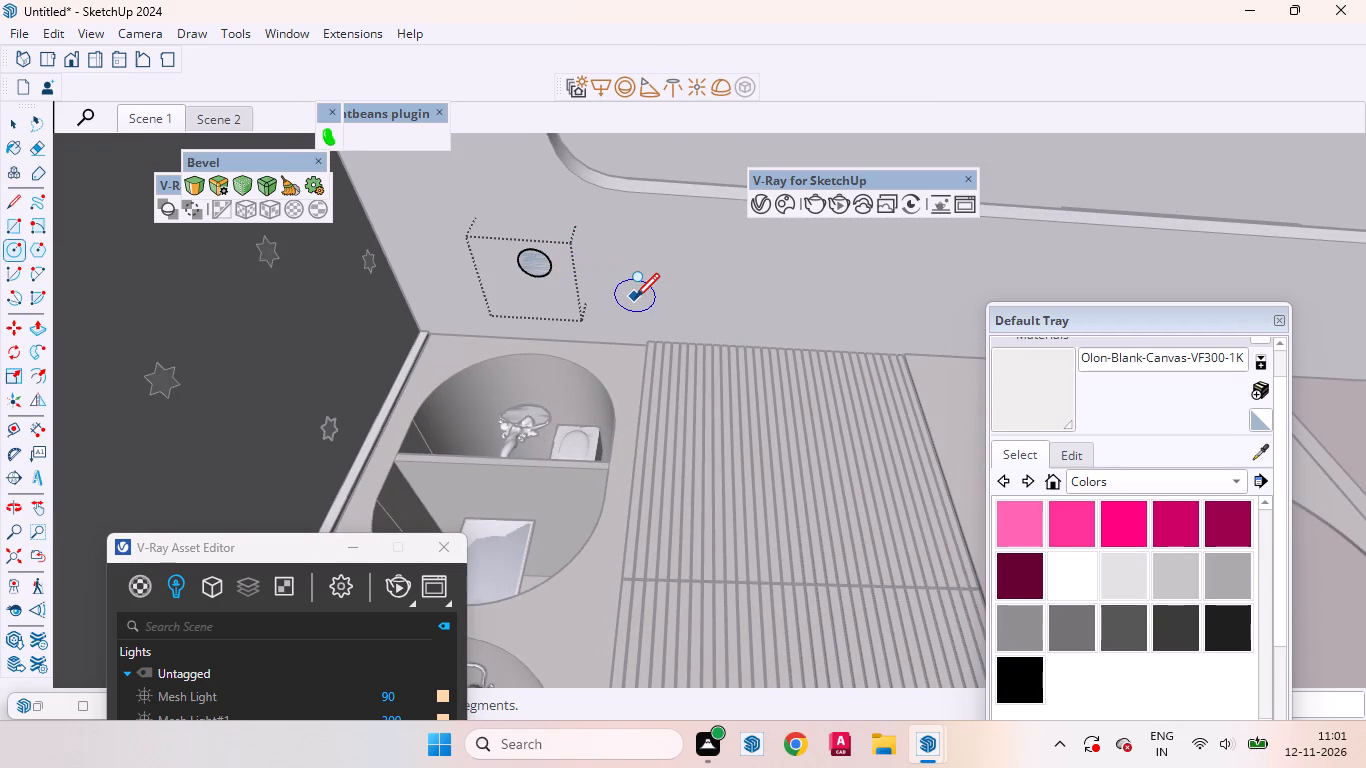
Push/Pull the ceiling circle by 6 mm into a thin disc.
key(space)
scroll(530, 251, up, 4)
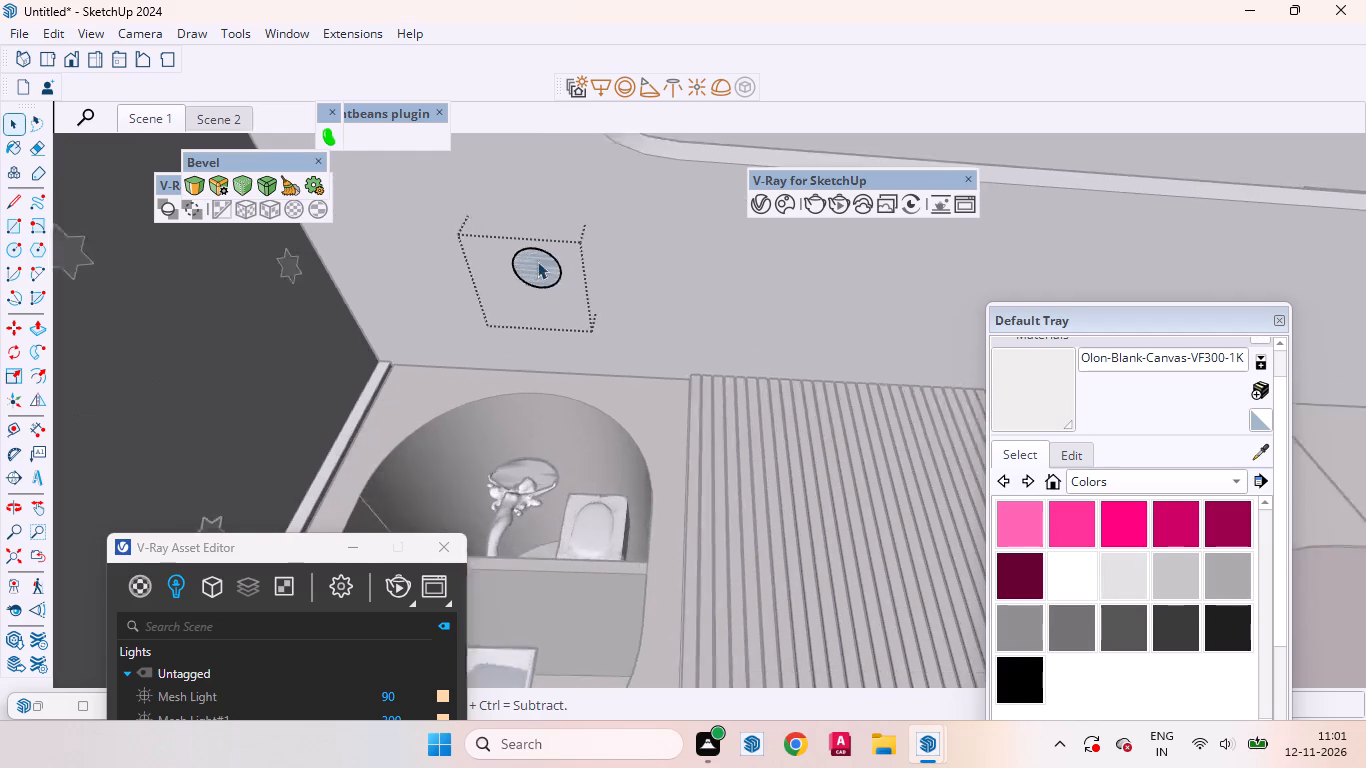
scroll(537, 261, up, 4)
key(p)
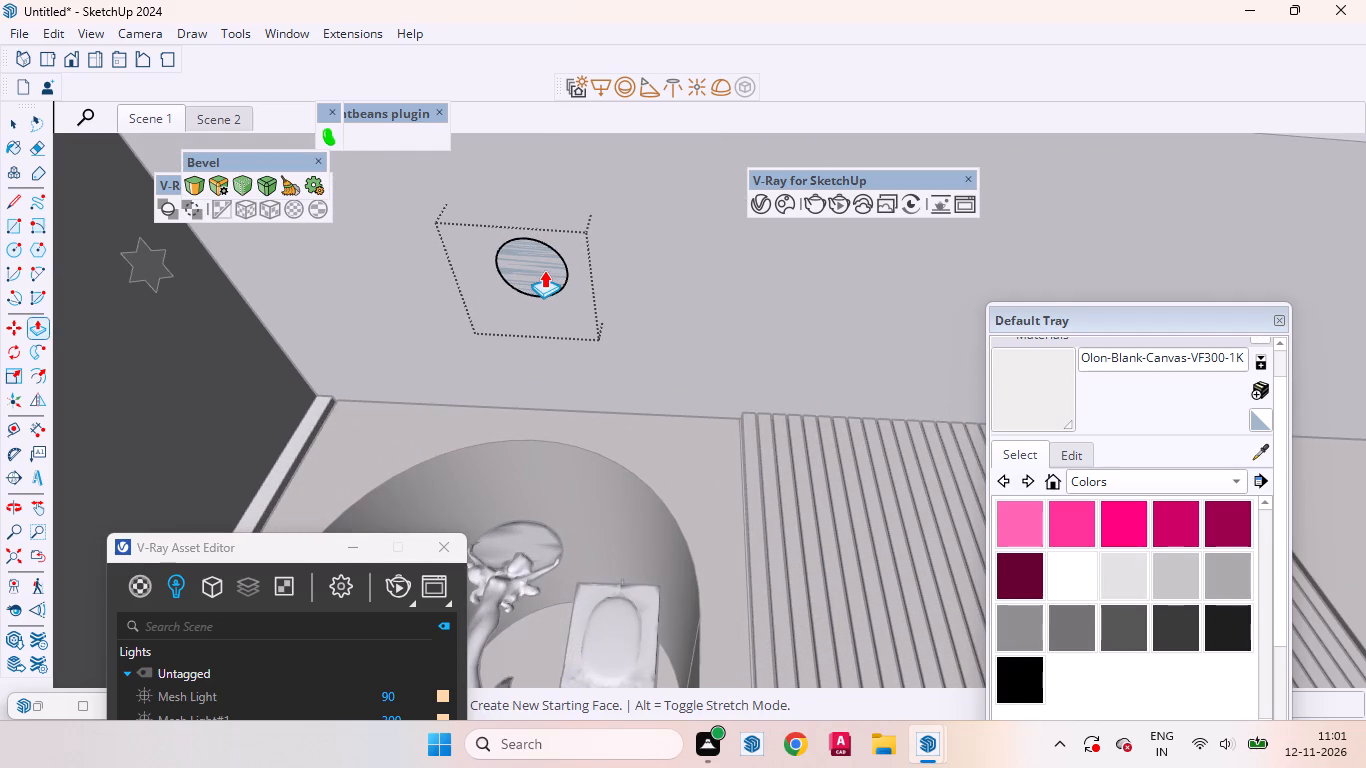
click(546, 262)
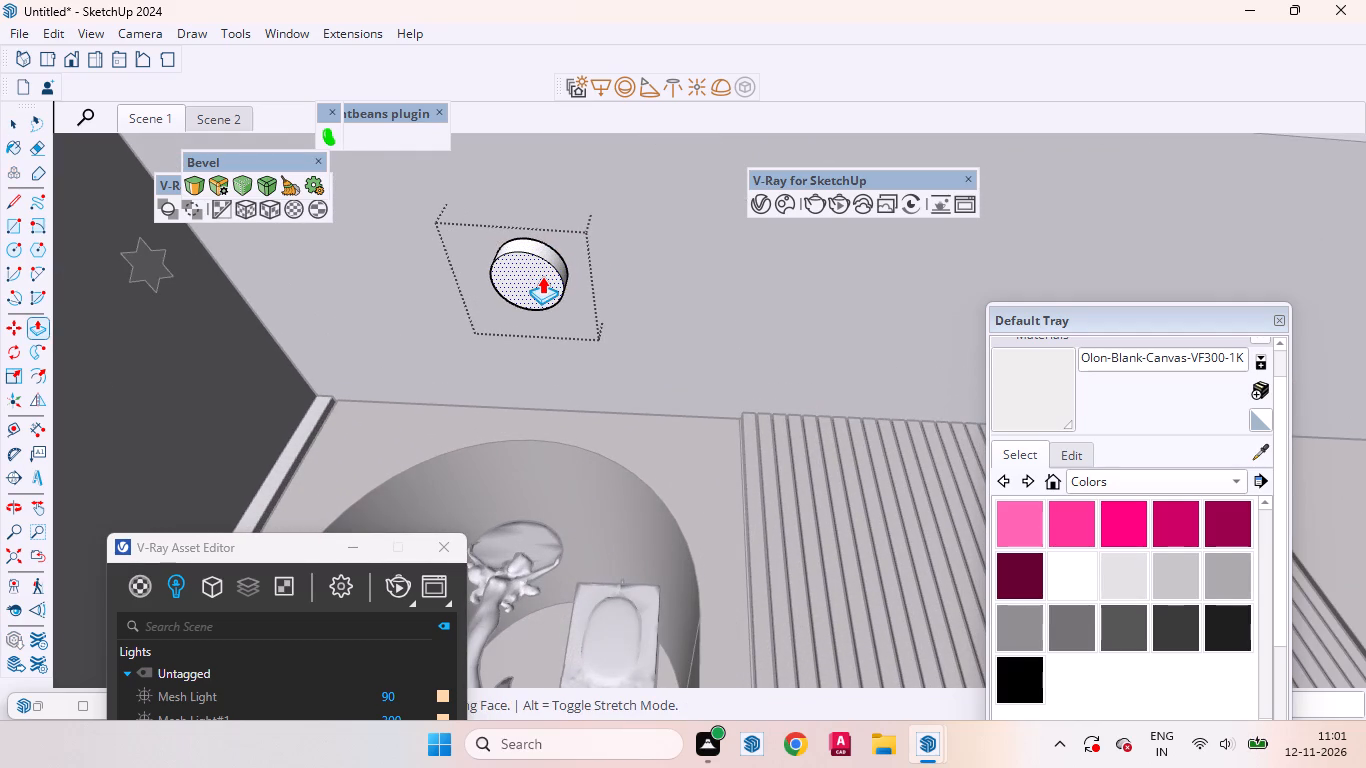
key(6)
text(mm)
key(Return)
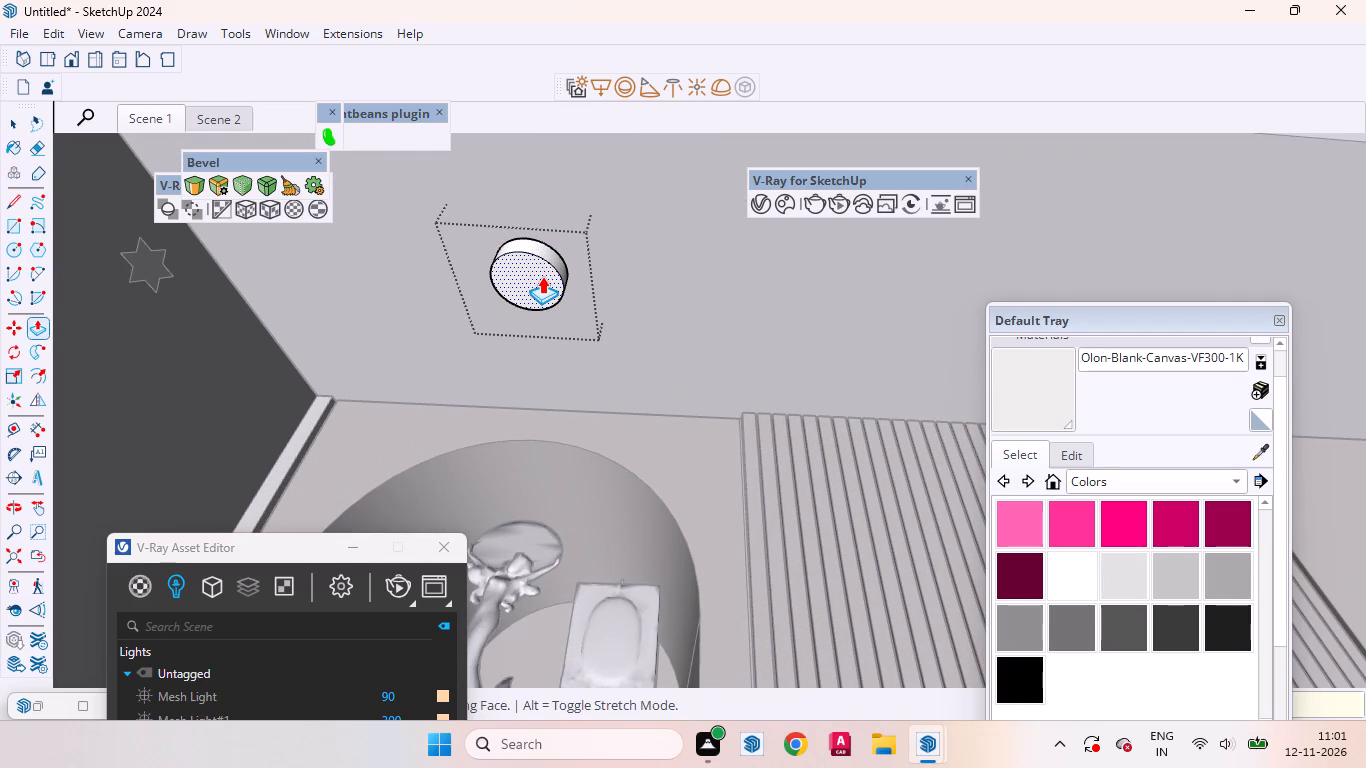
Offset the outline of the ceiling disc's underside inward to form a smaller concentric circle with a narrow outer ring.
key(space)
click(534, 275)
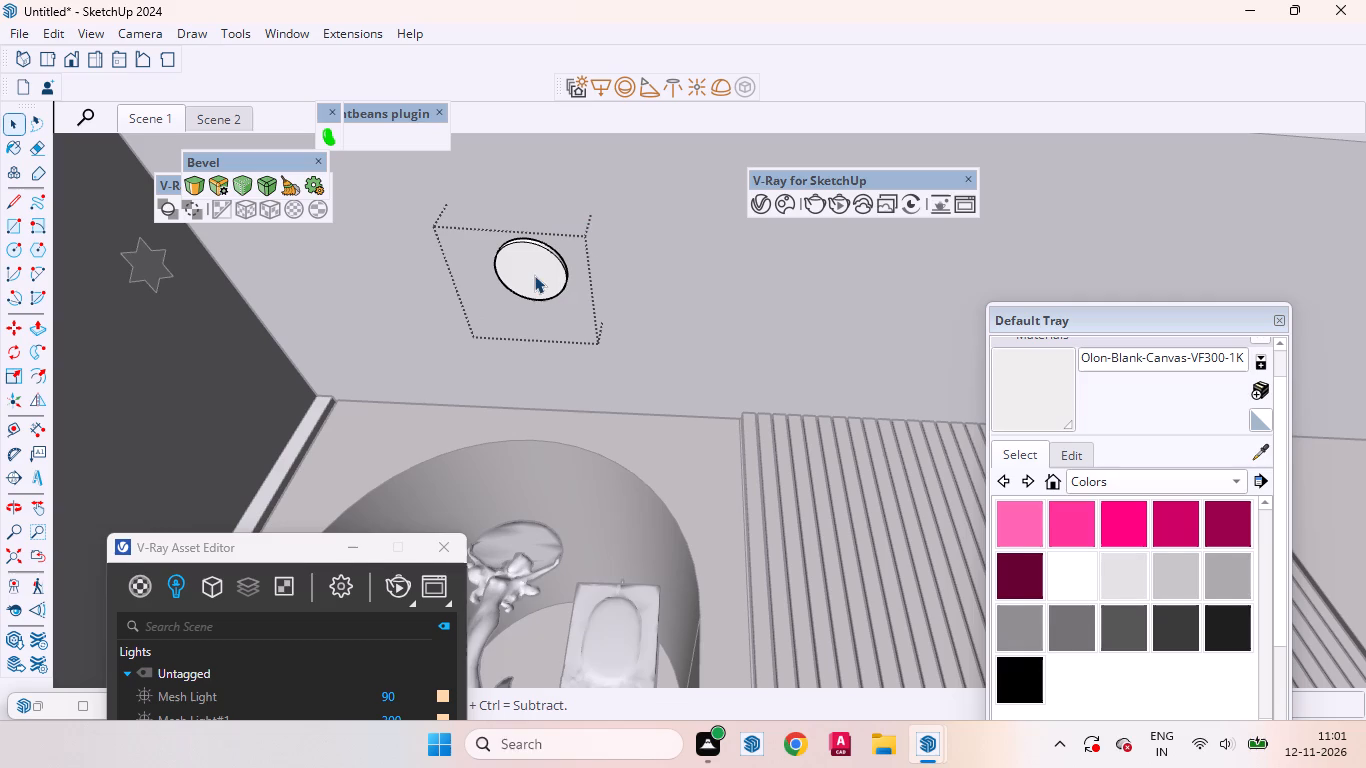
scroll(533, 267, up, 5)
key(f)
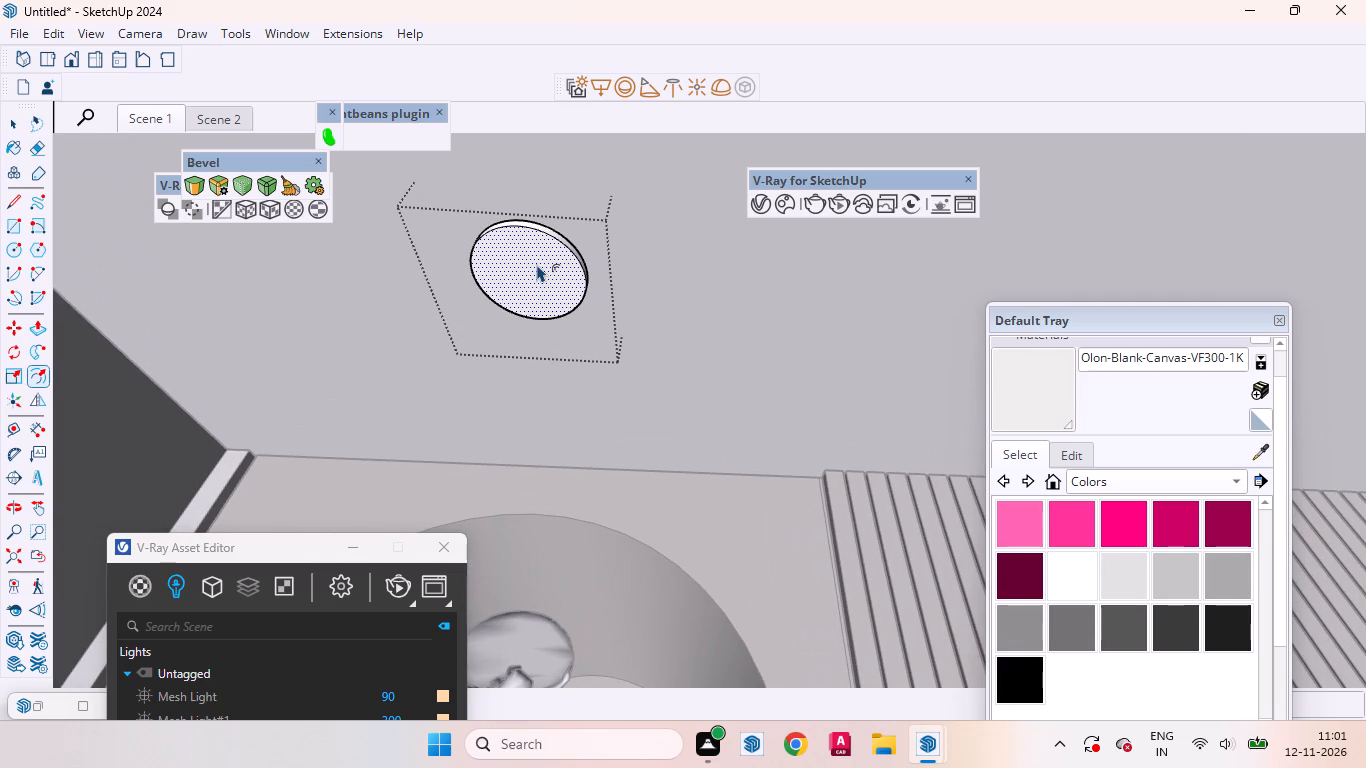
scroll(557, 290, up, 5)
click(542, 213)
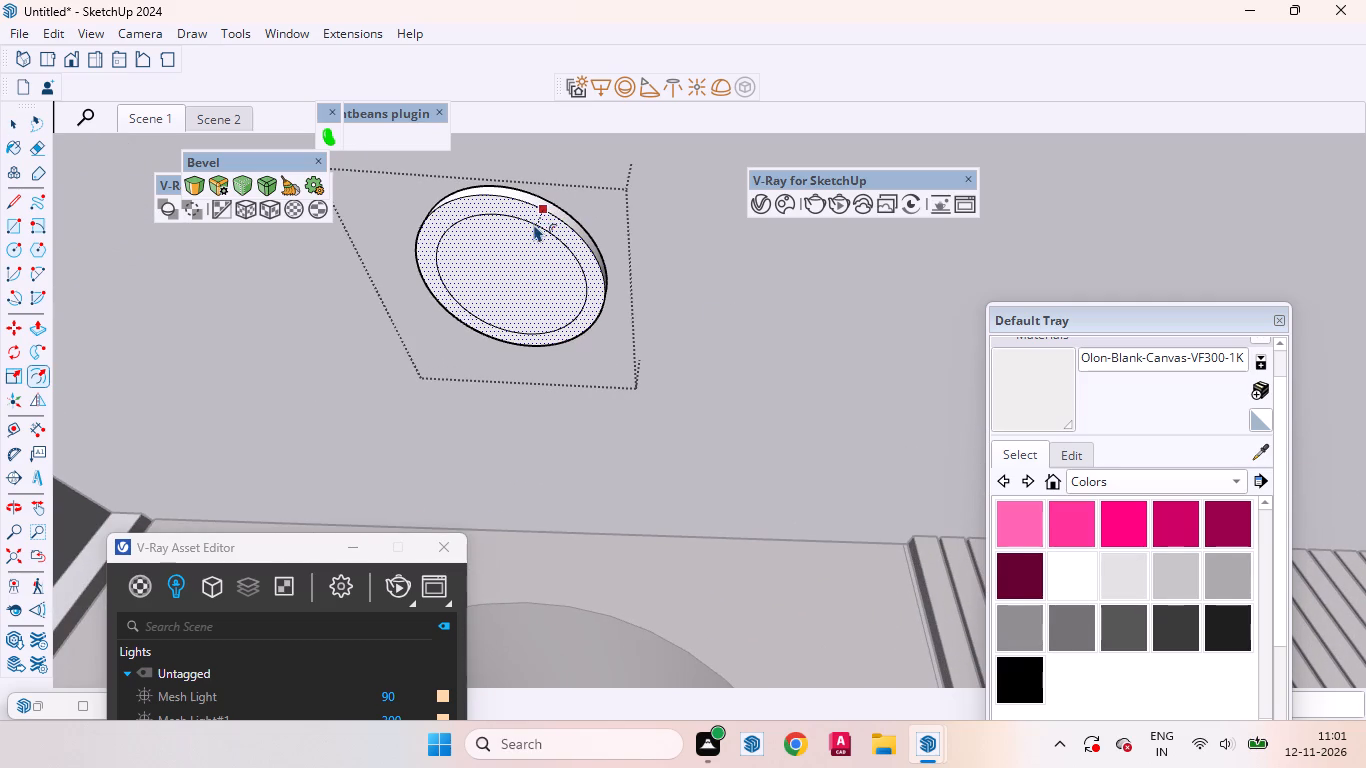
click(530, 228)
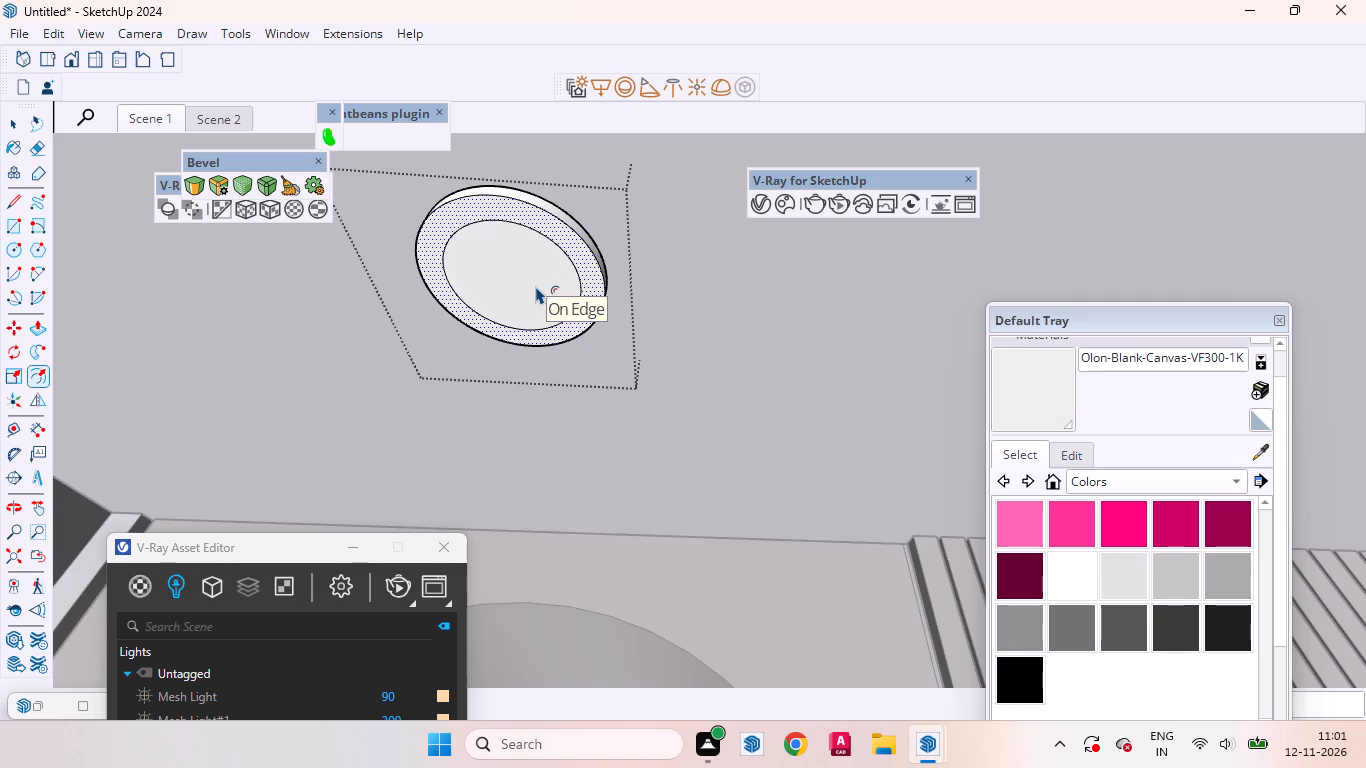
Push/Pull the inner circle slightly up into the disc to form a shallow recess inside the ring.
key(space)
click(471, 243)
scroll(496, 257, up, 3)
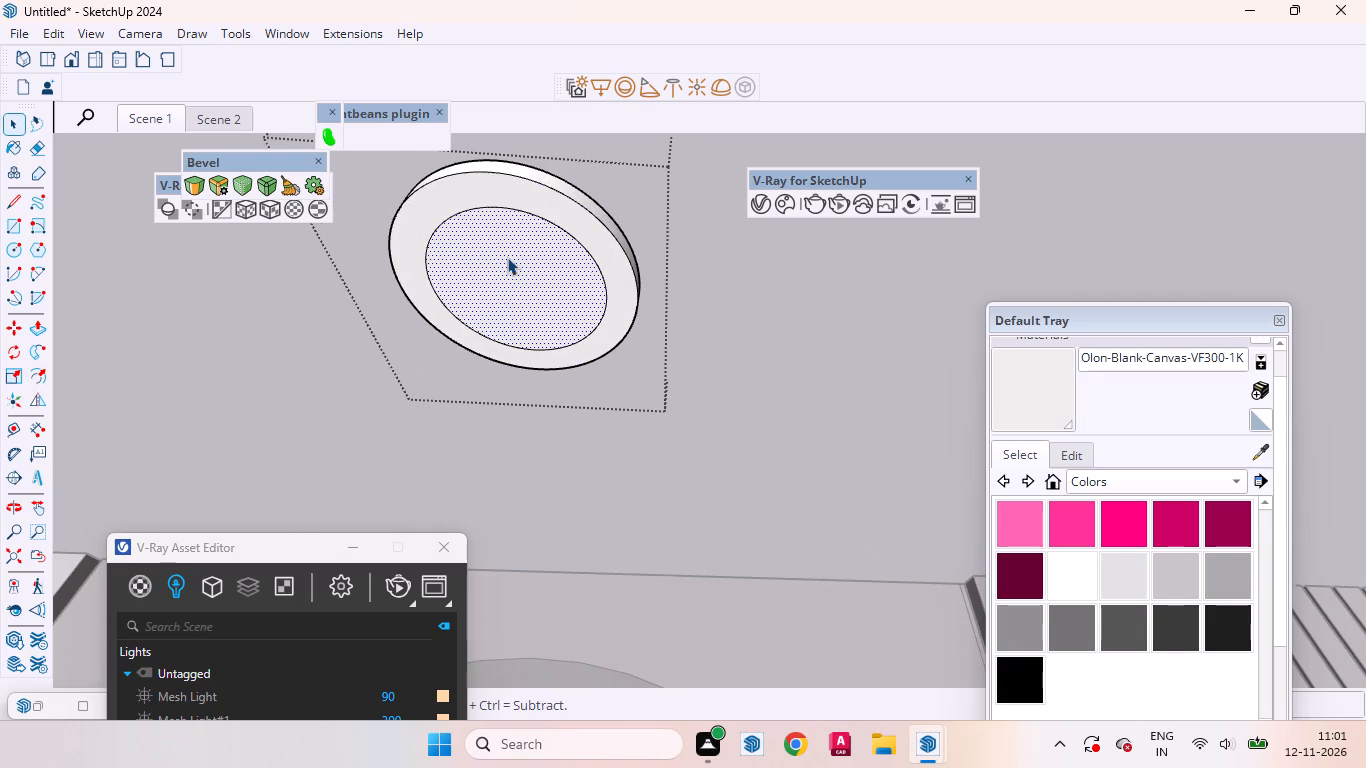
key(p)
scroll(525, 257, up, 2)
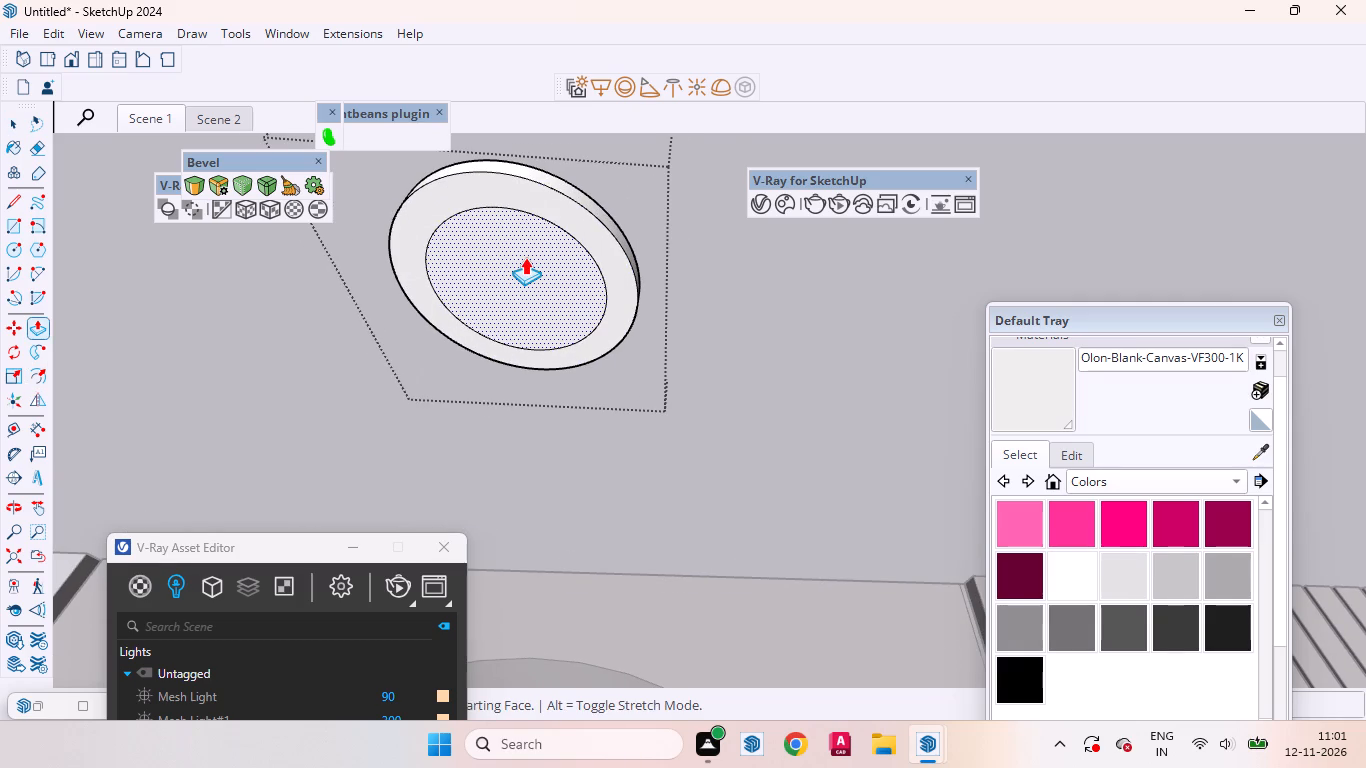
scroll(525, 257, up, 2)
click(507, 258)
click(507, 248)
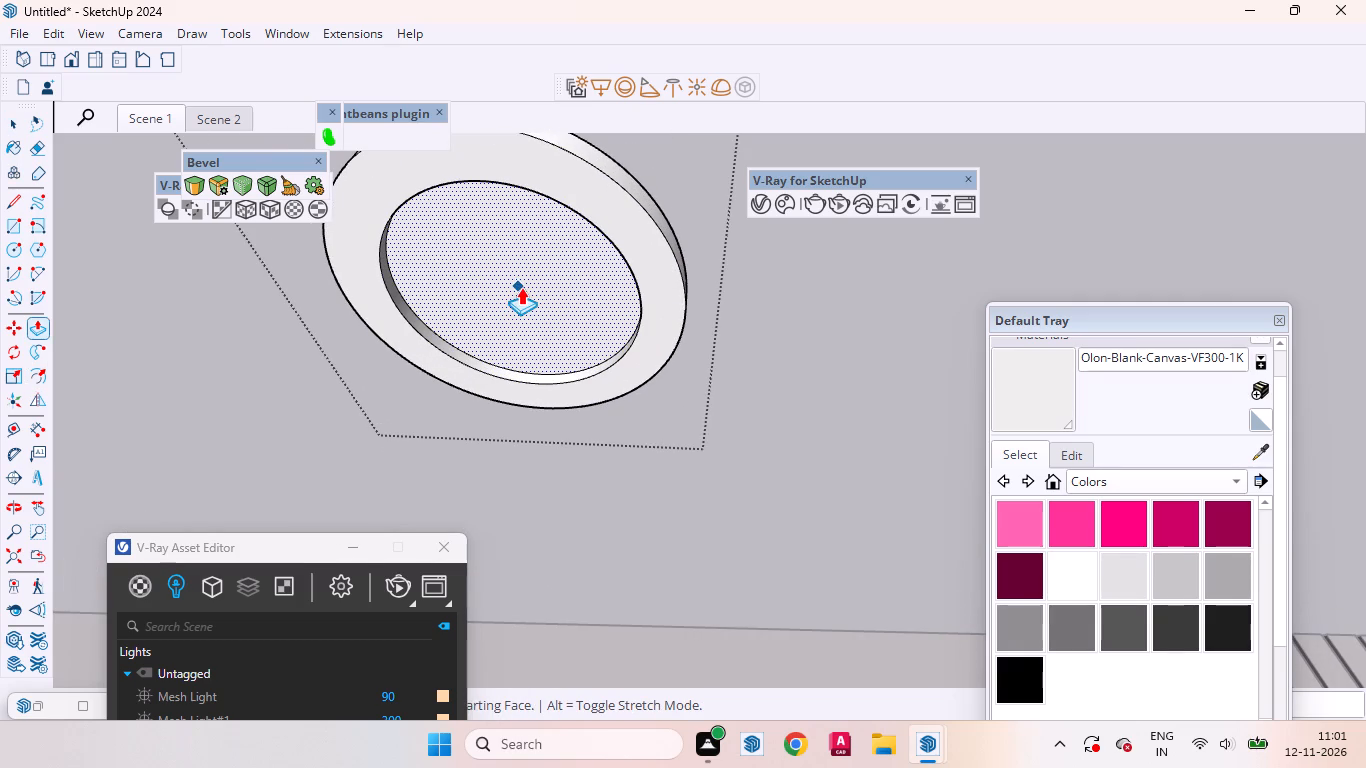
Group the disc's recessed inner face with its edge and convert that group into a V-Ray mesh light.
key(space)
double_click(524, 294)
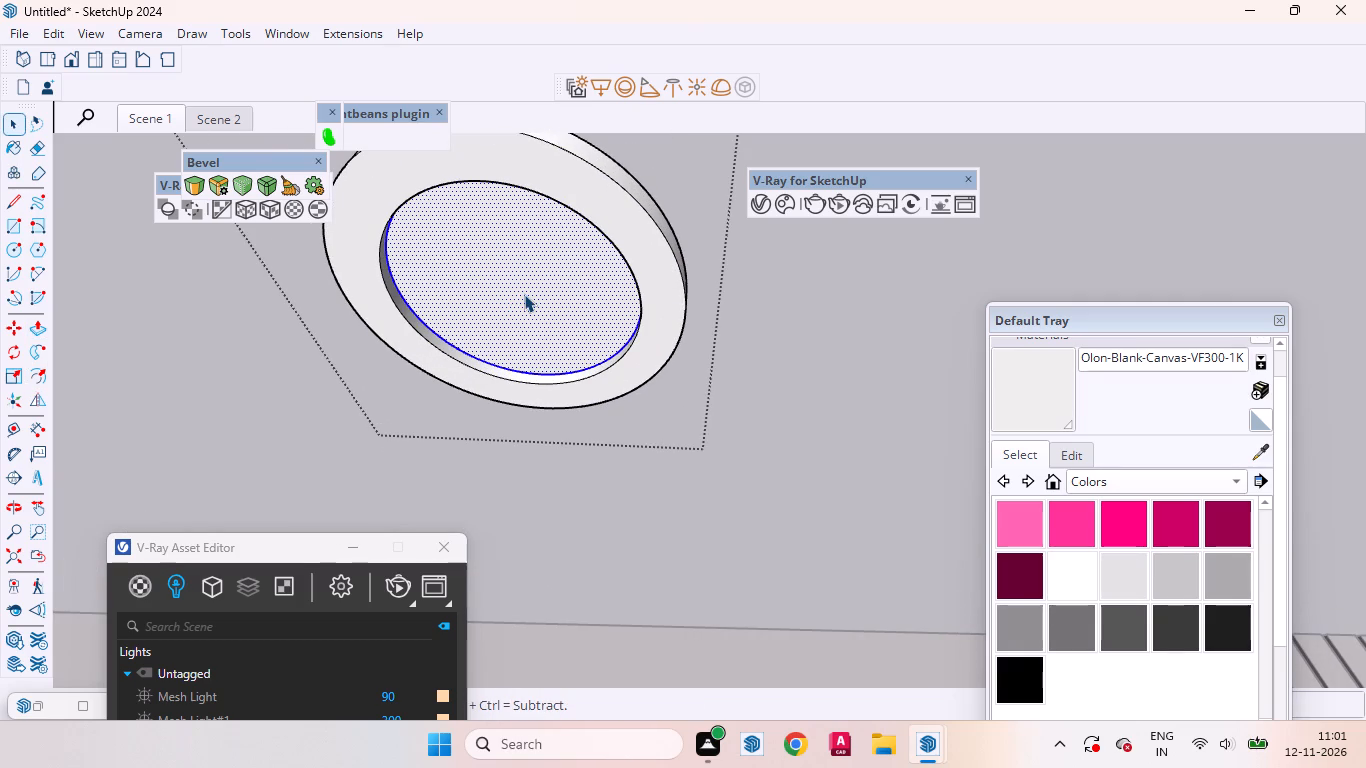
right_click(524, 294)
click(564, 193)
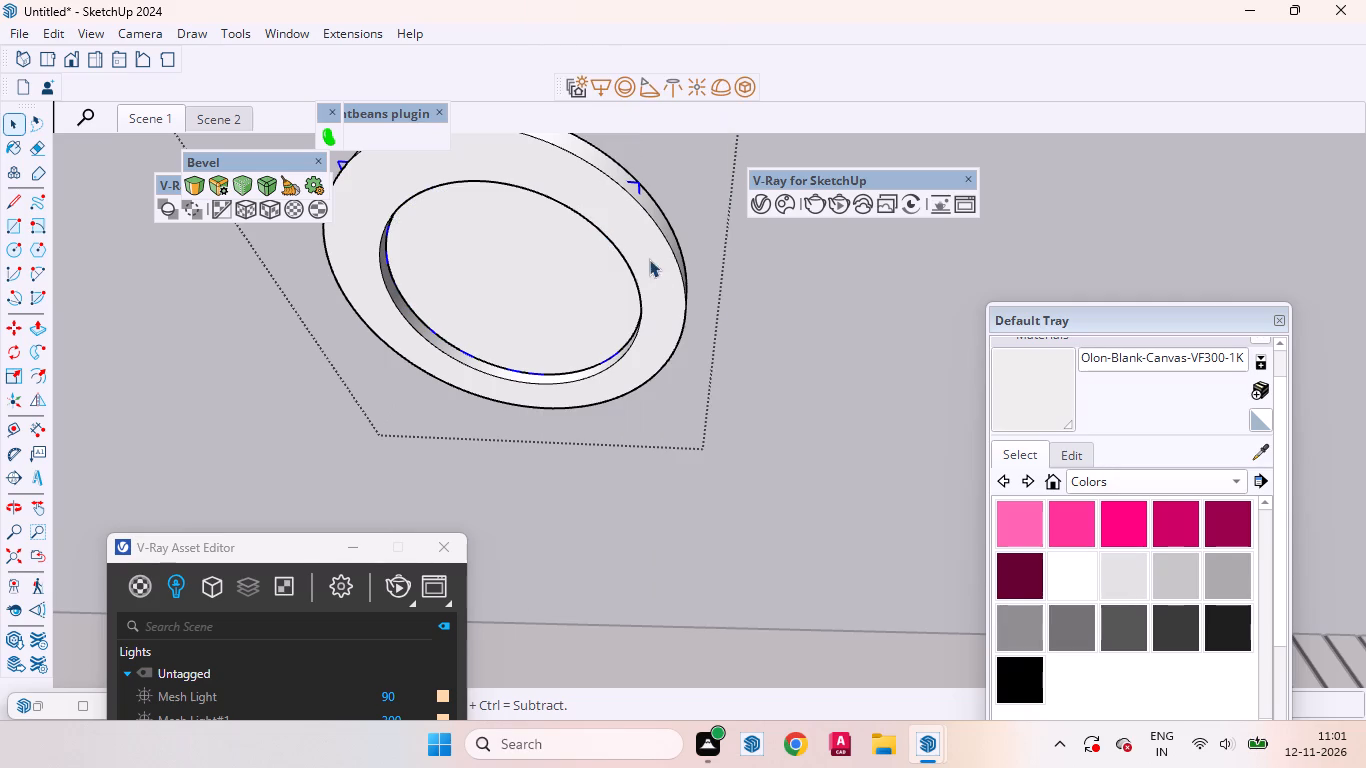
click(737, 86)
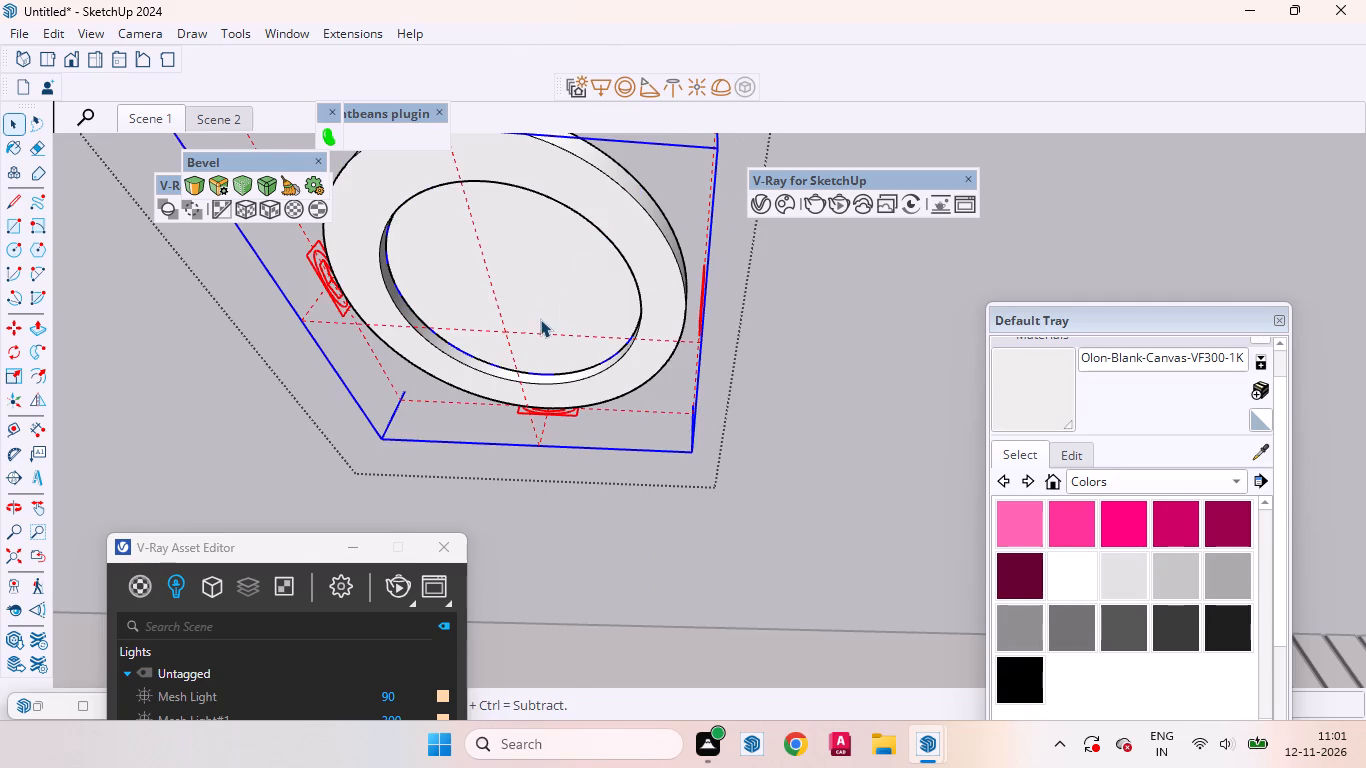
Place a V-Ray IES light at the round ceiling fixture using cylinder-wide.ies from the ies-lights-pack folder.
scroll(540, 318, down, 6)
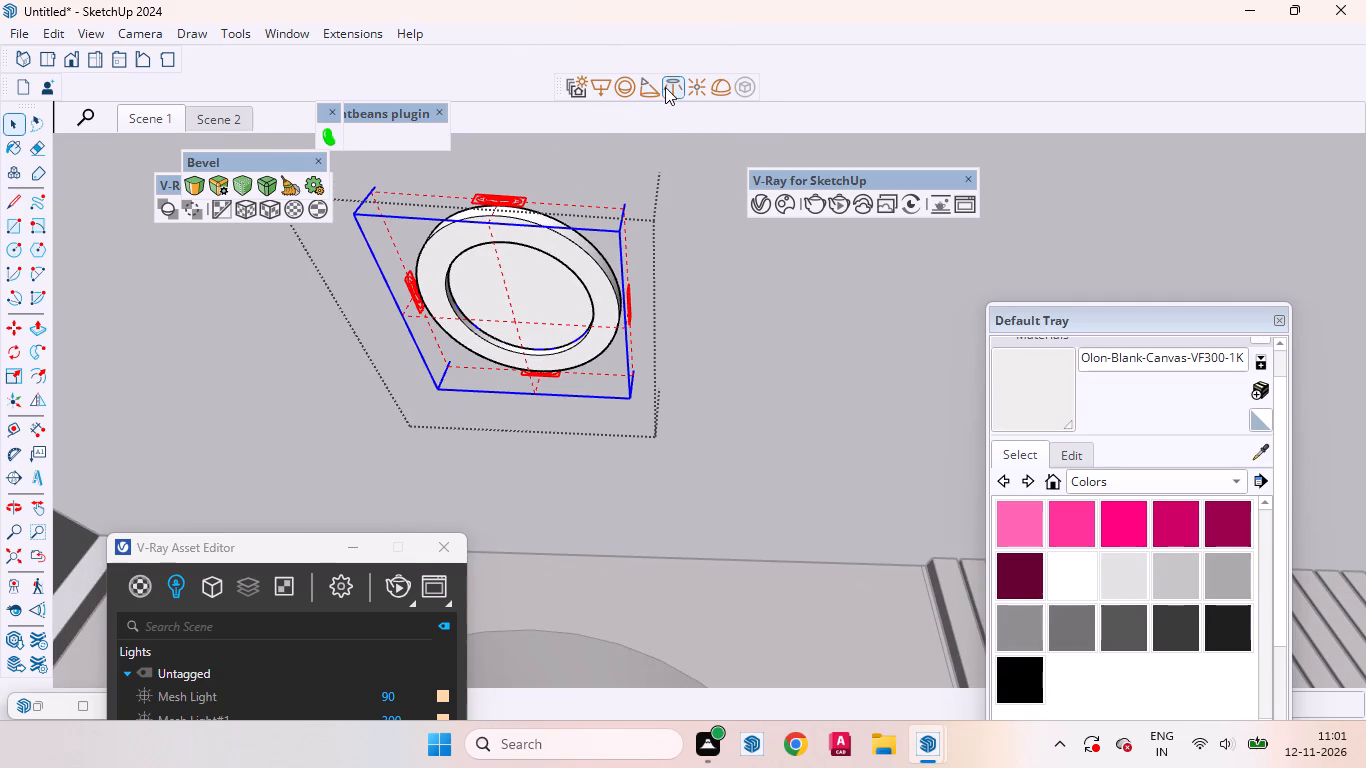
click(666, 86)
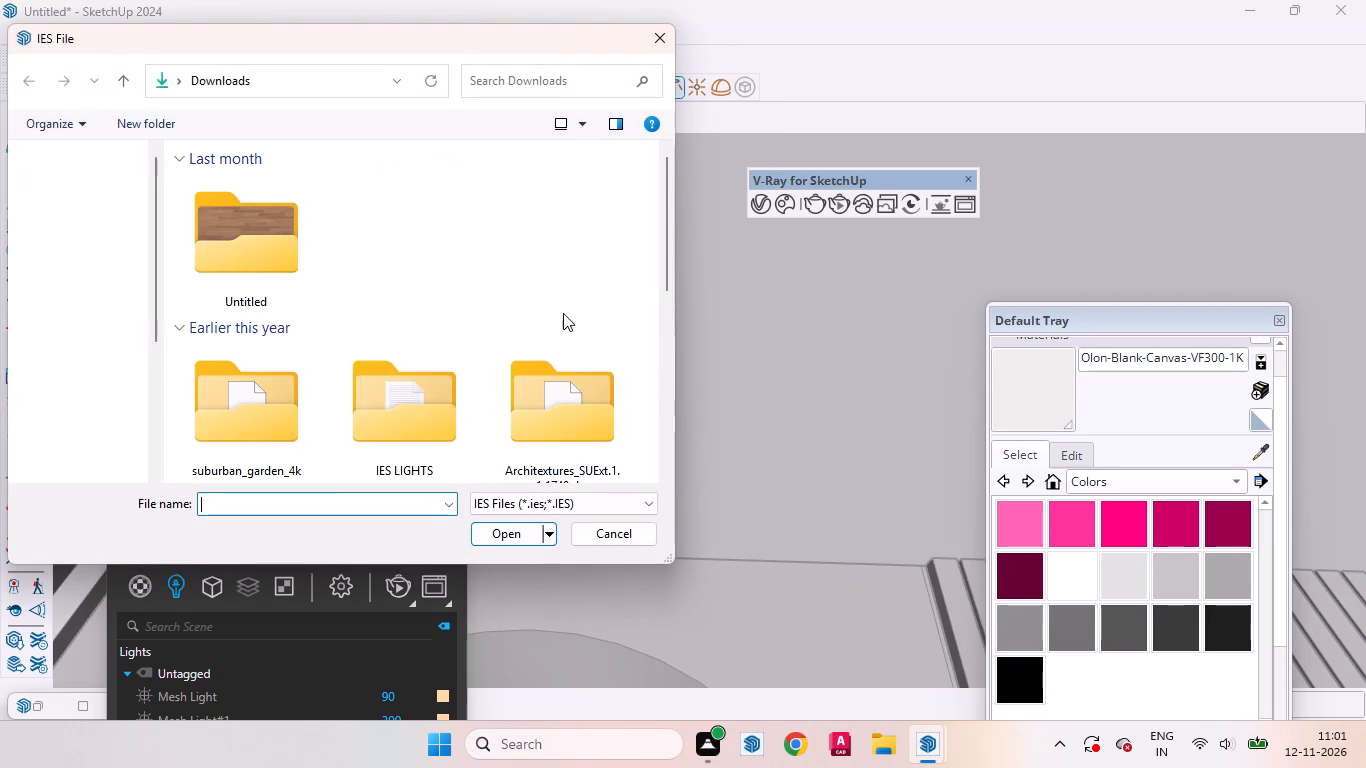
scroll(58, 189, up, 3)
click(87, 159)
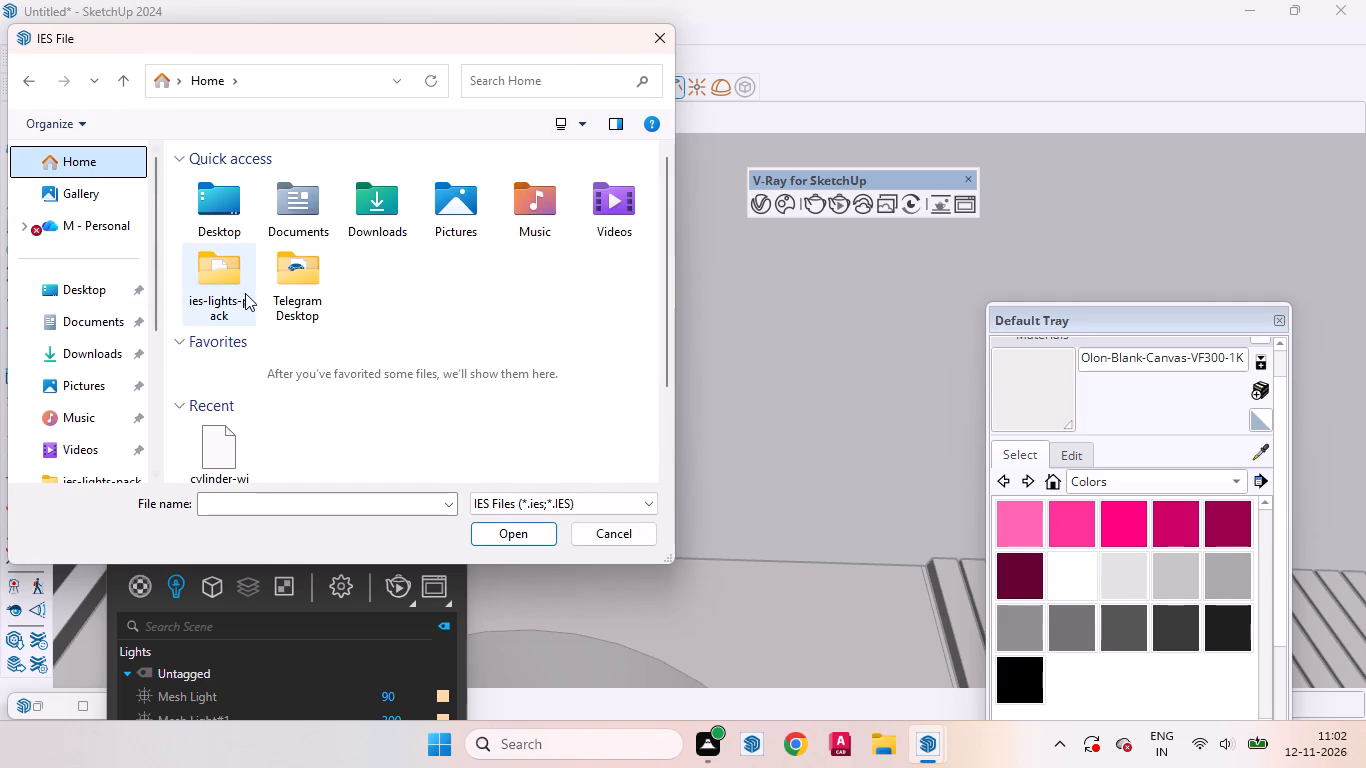
click(230, 293)
click(523, 531)
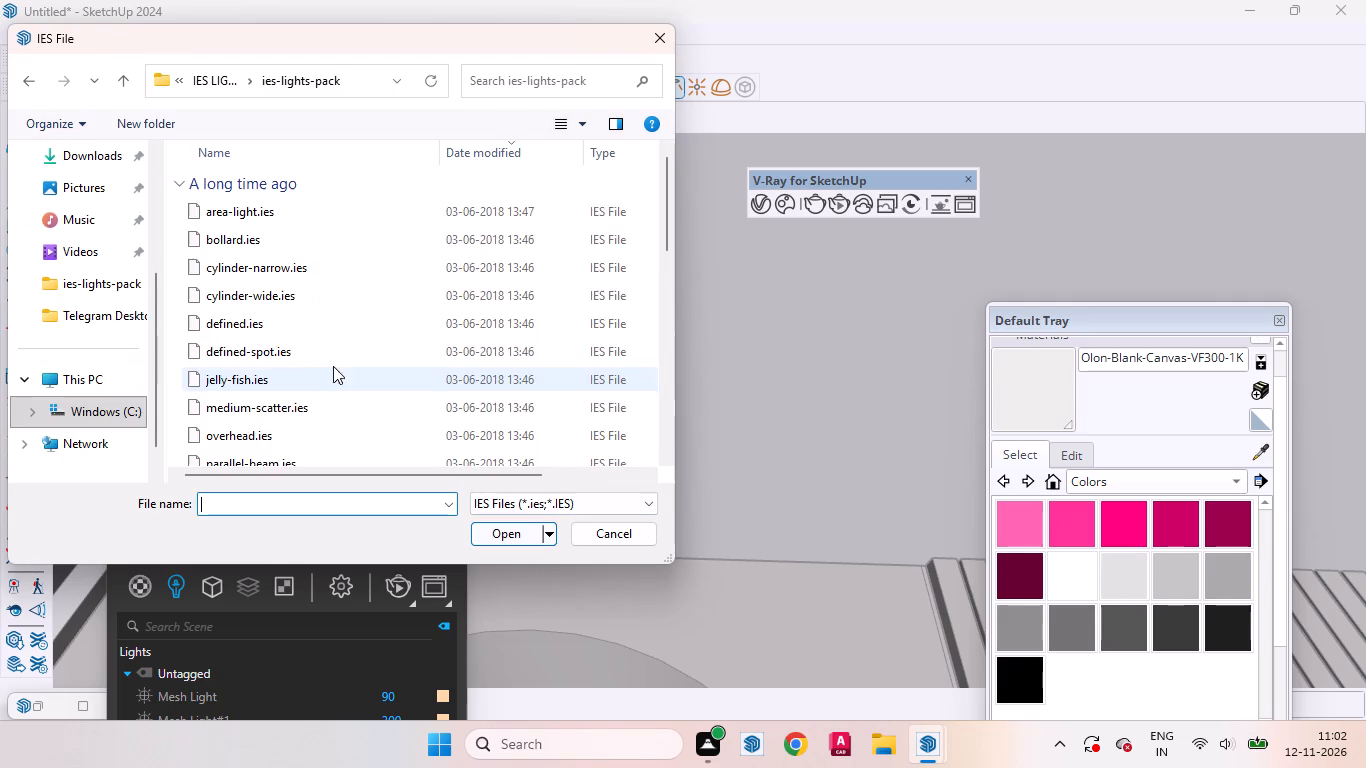
click(280, 293)
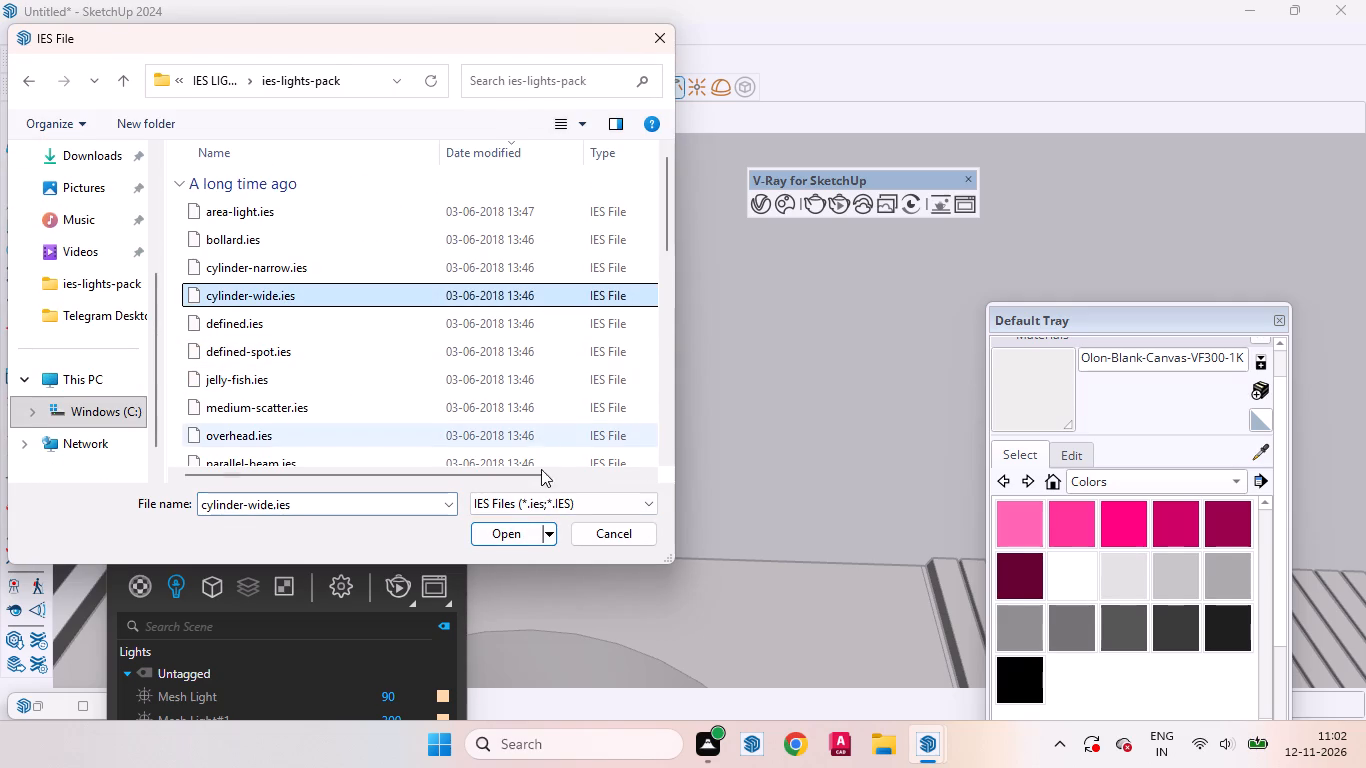
click(518, 530)
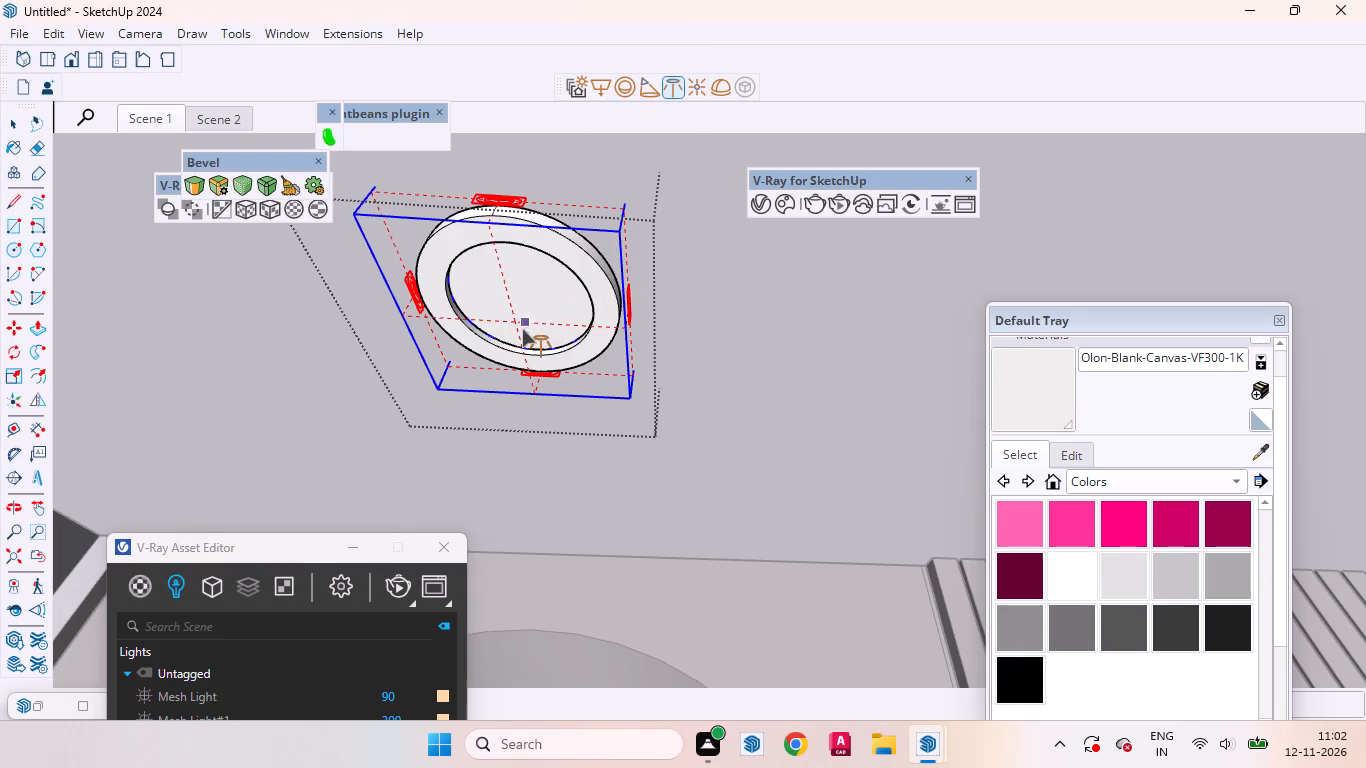
click(516, 324)
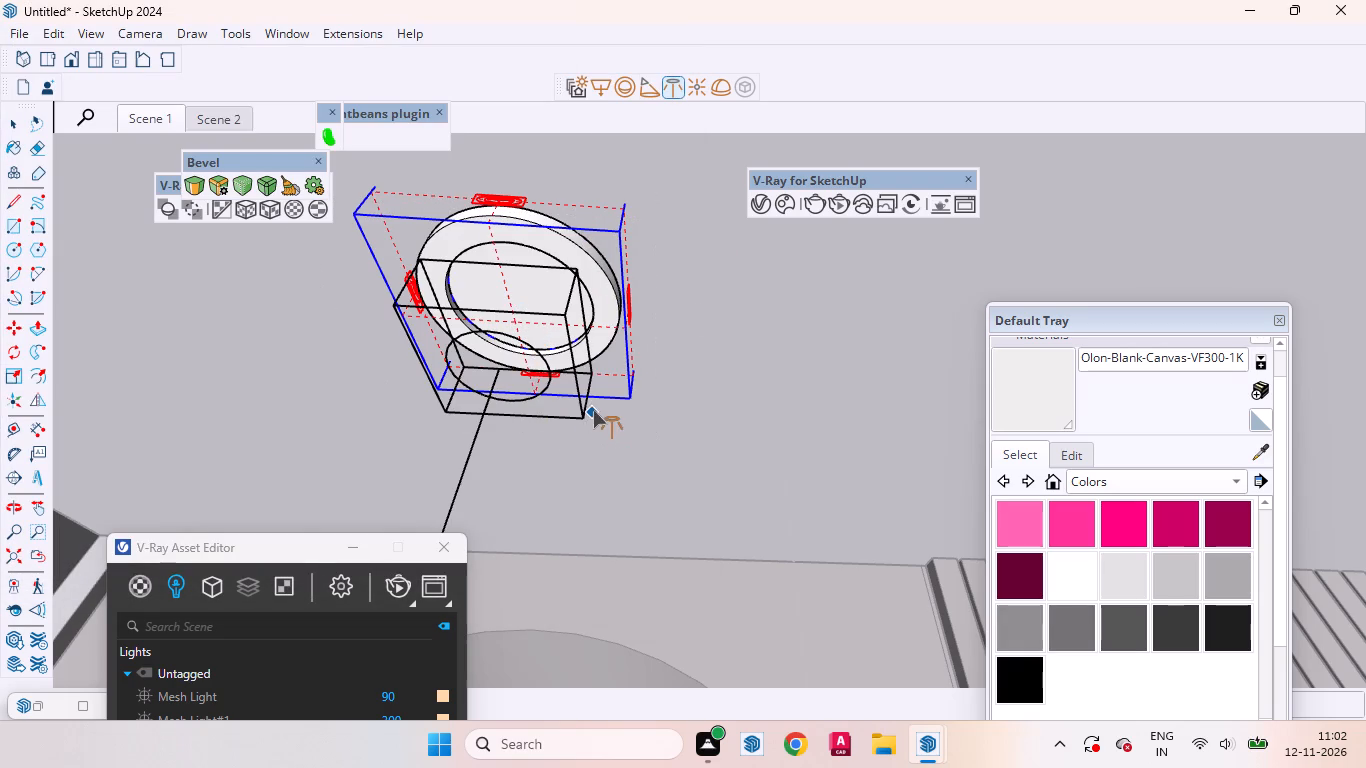
Leave the ceiling fixture's group editing, working from a top view outside the room model.
click(141, 113)
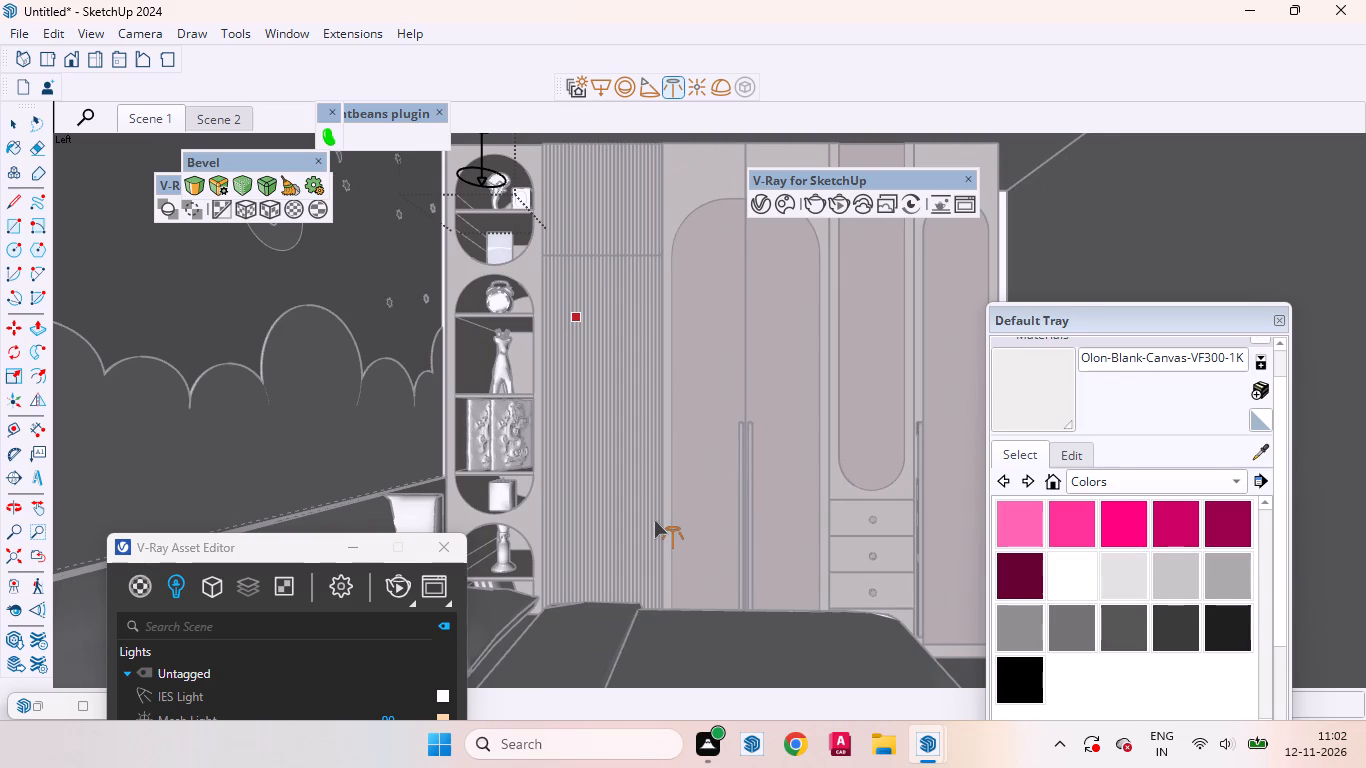
key(space)
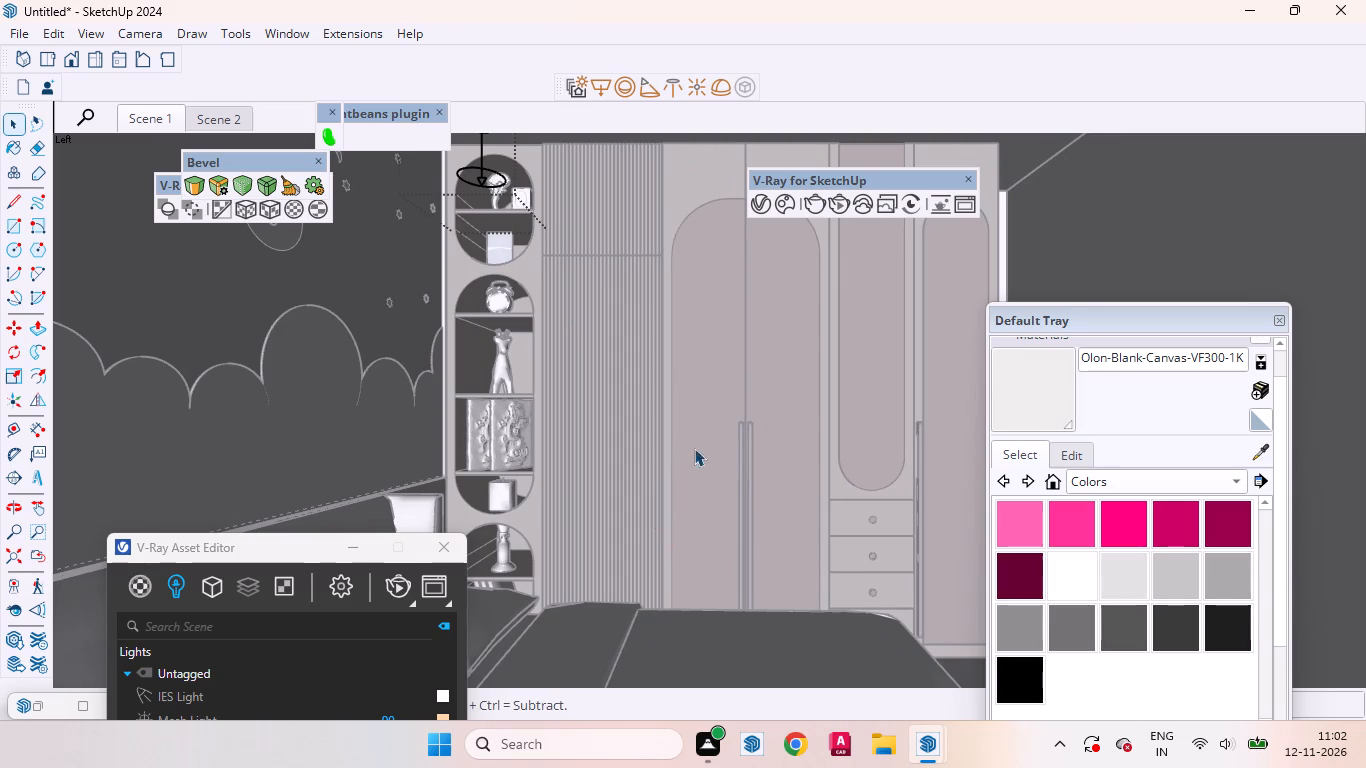
scroll(712, 441, down, 5)
click(134, 124)
click(29, 506)
drag(563, 413, 601, 476)
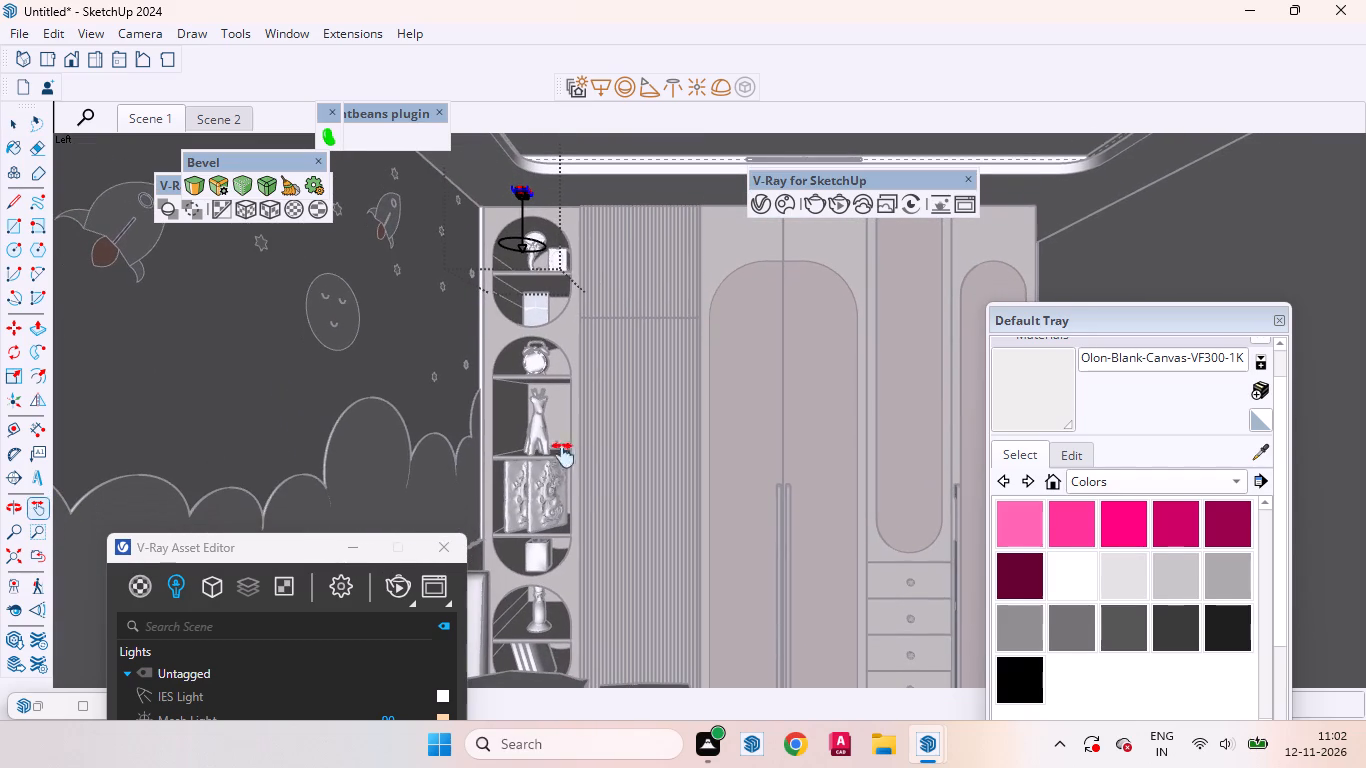
key(space)
click(51, 60)
scroll(616, 463, down, 4)
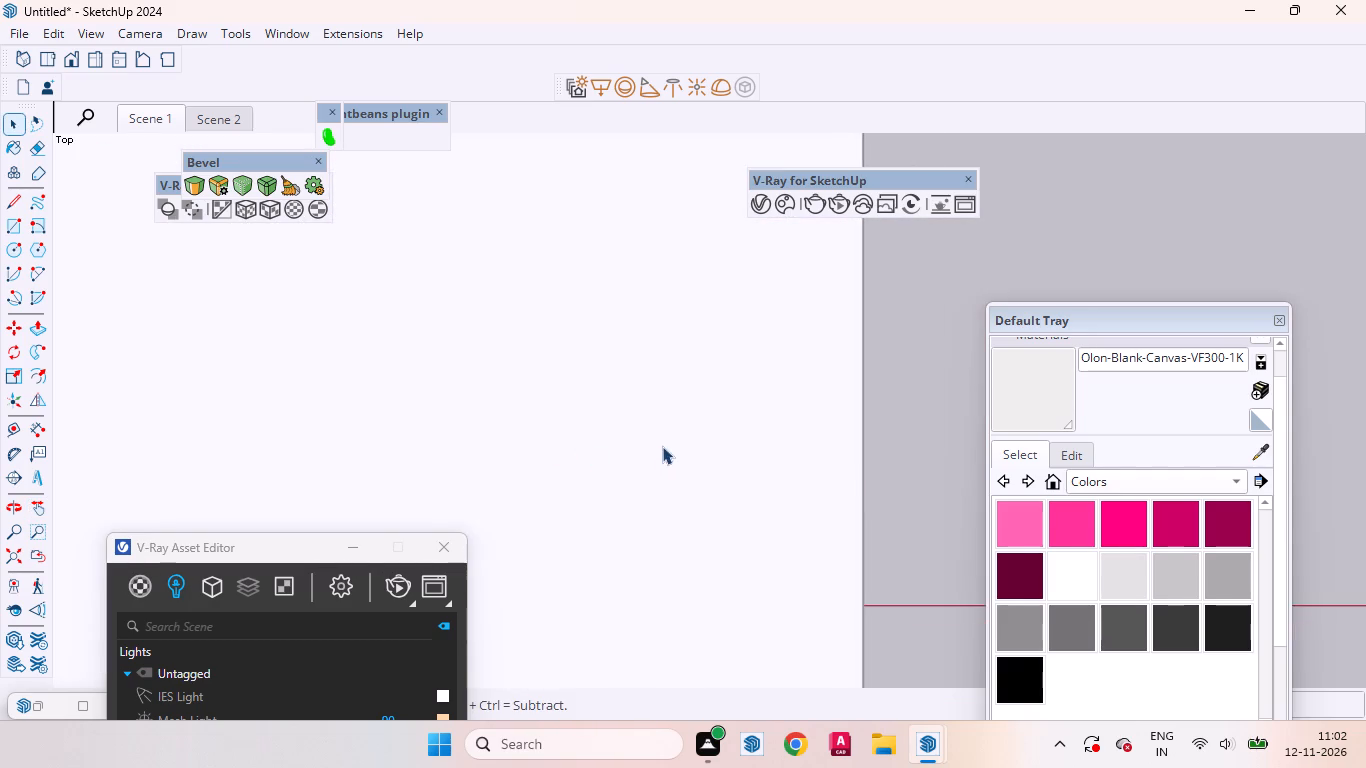
scroll(662, 446, down, 14)
click(843, 471)
click(860, 473)
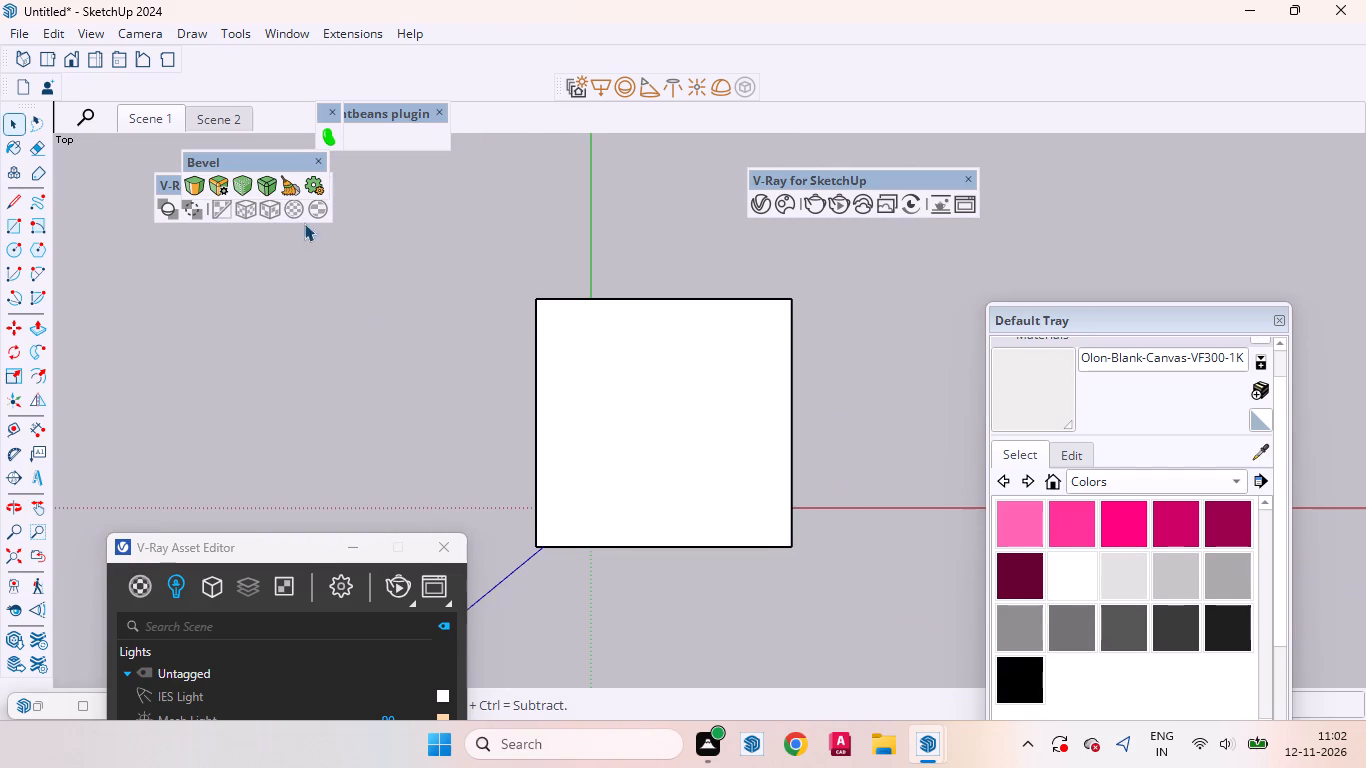
From the Scene 1 view, copy the ceiling light fixture along the wardrobe to above the fluted panel.
click(153, 113)
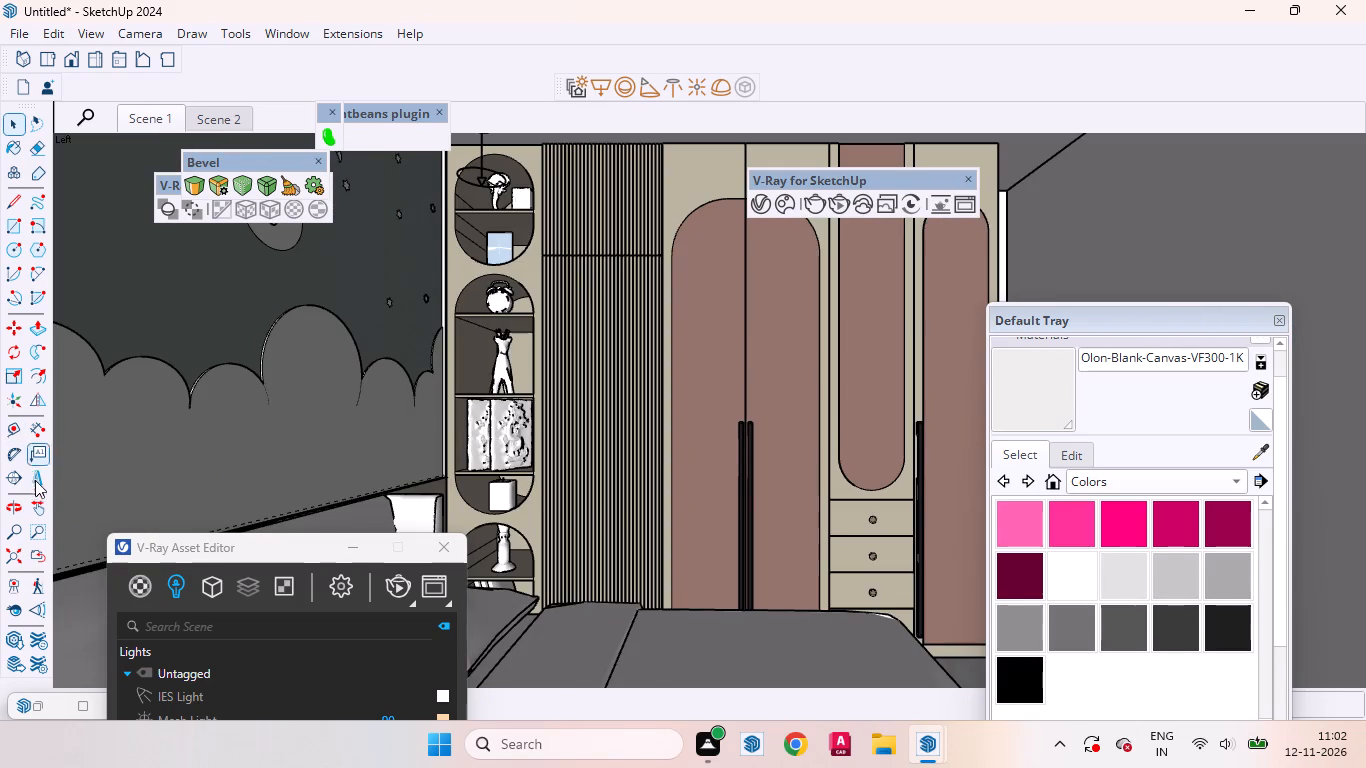
click(36, 506)
drag(690, 350, 702, 400)
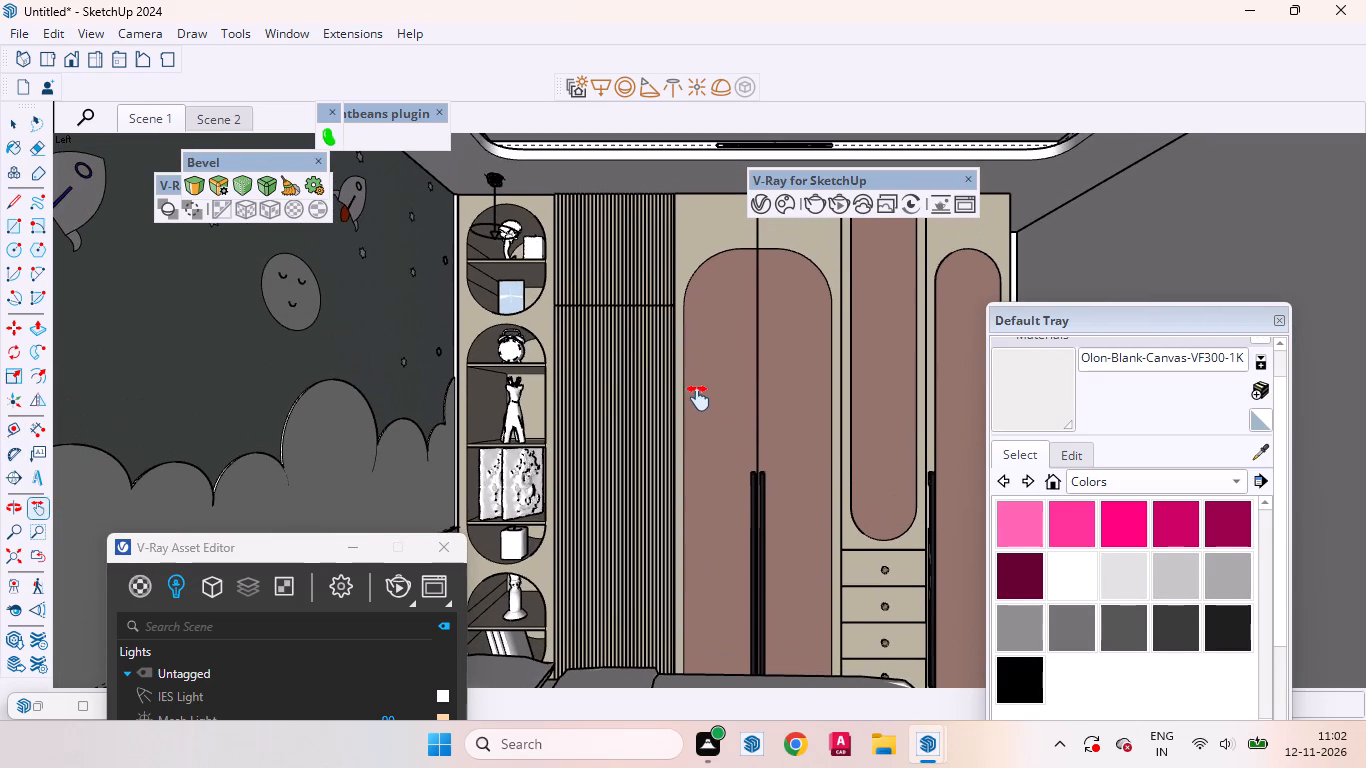
key(space)
click(495, 176)
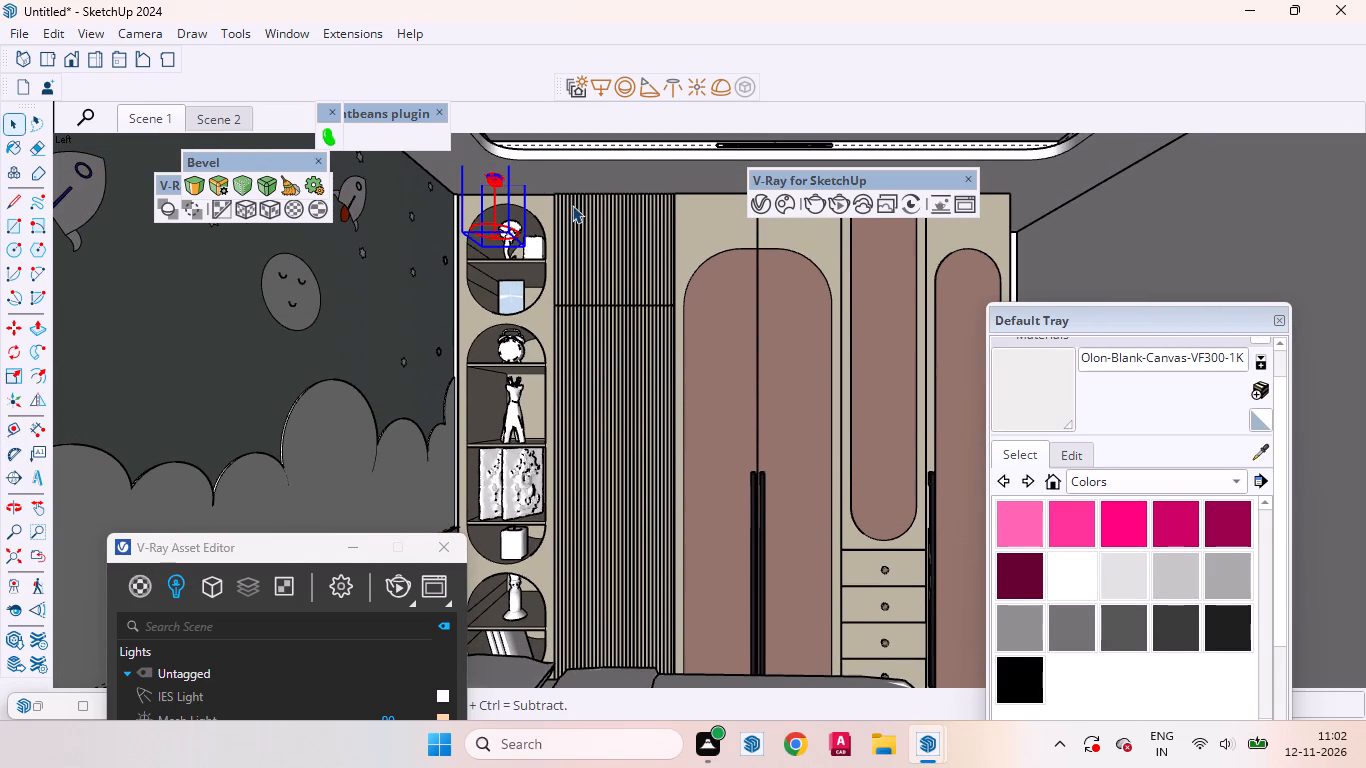
key(m)
click(532, 182)
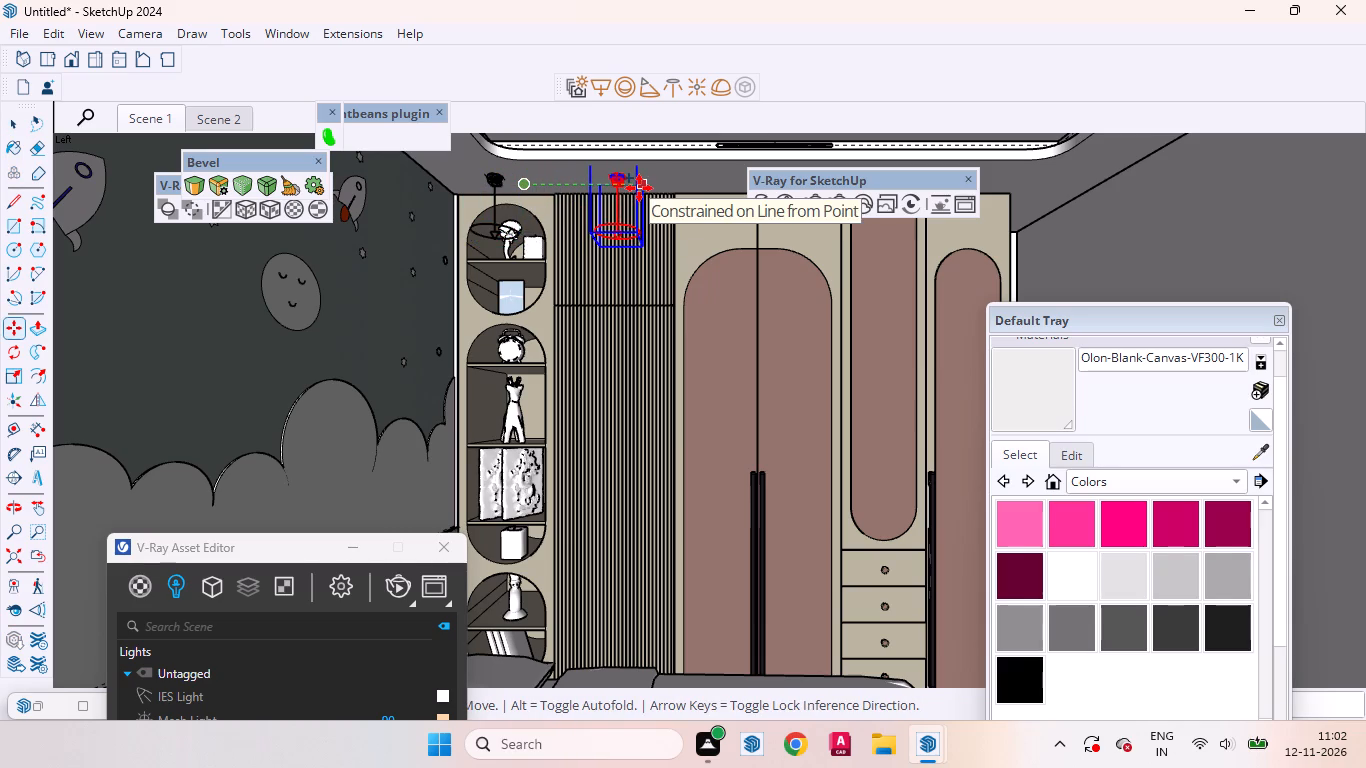
click(639, 188)
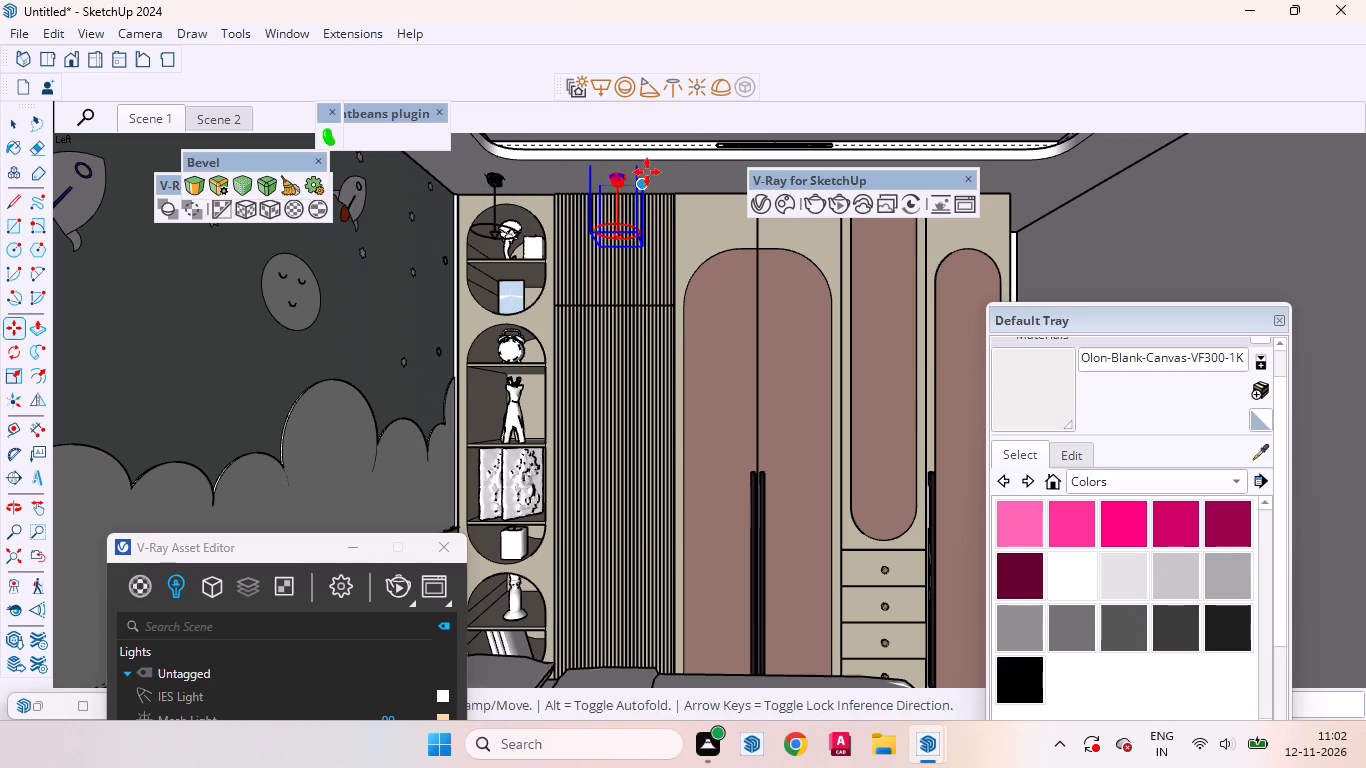
click(653, 176)
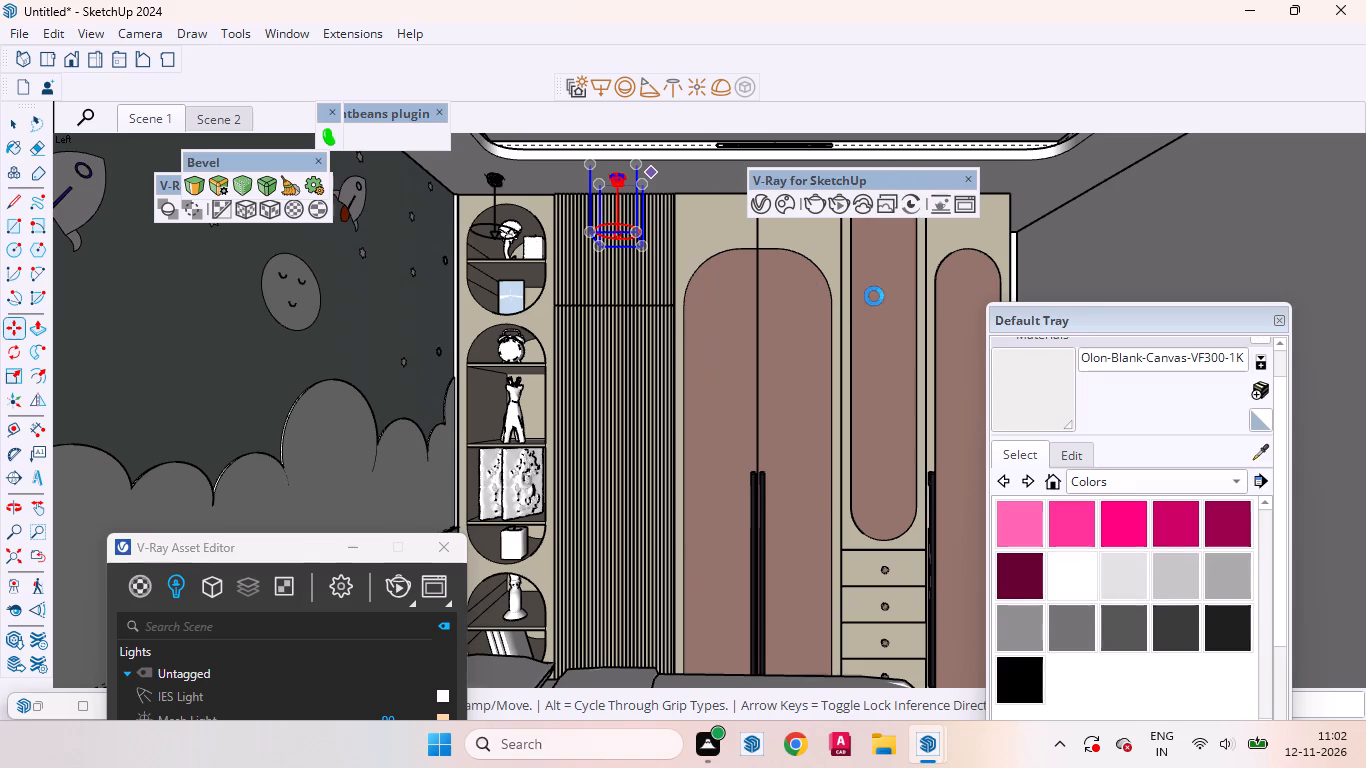
key(space)
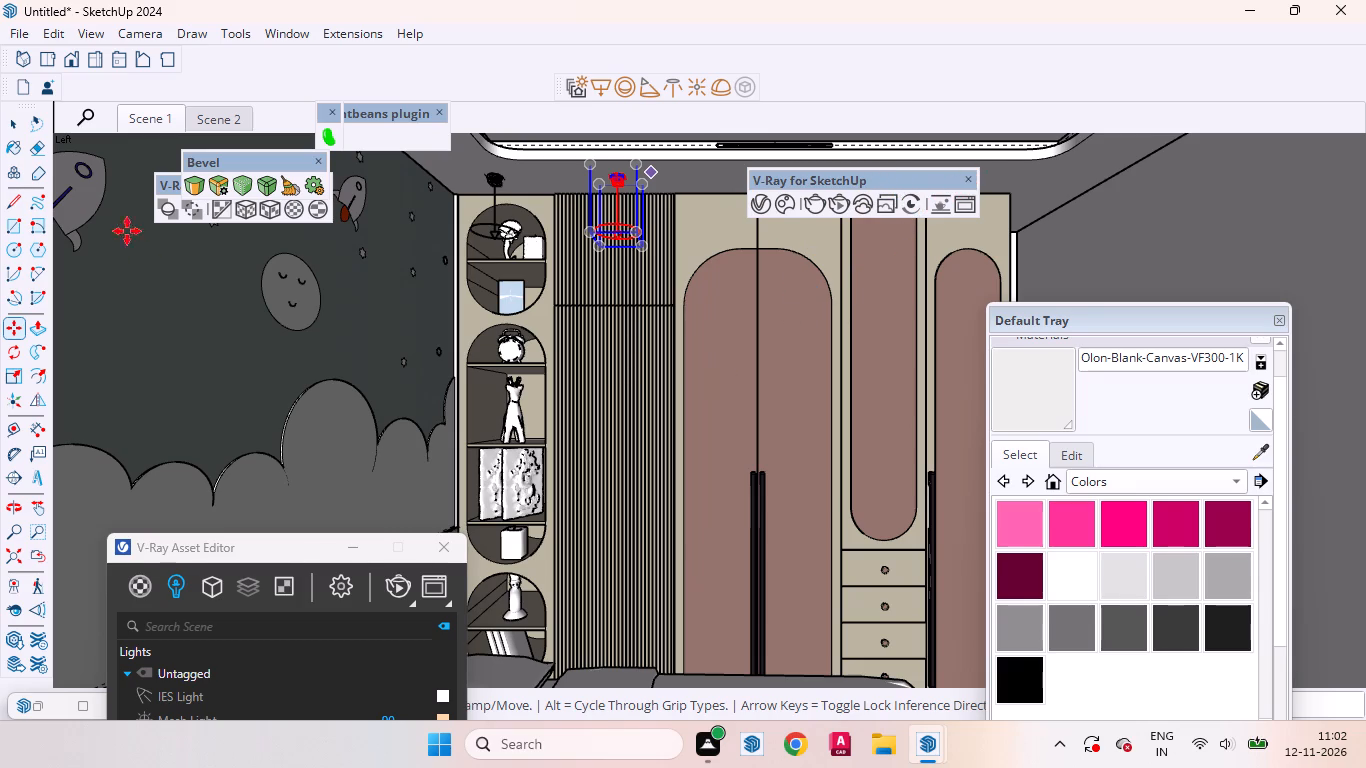
key(space)
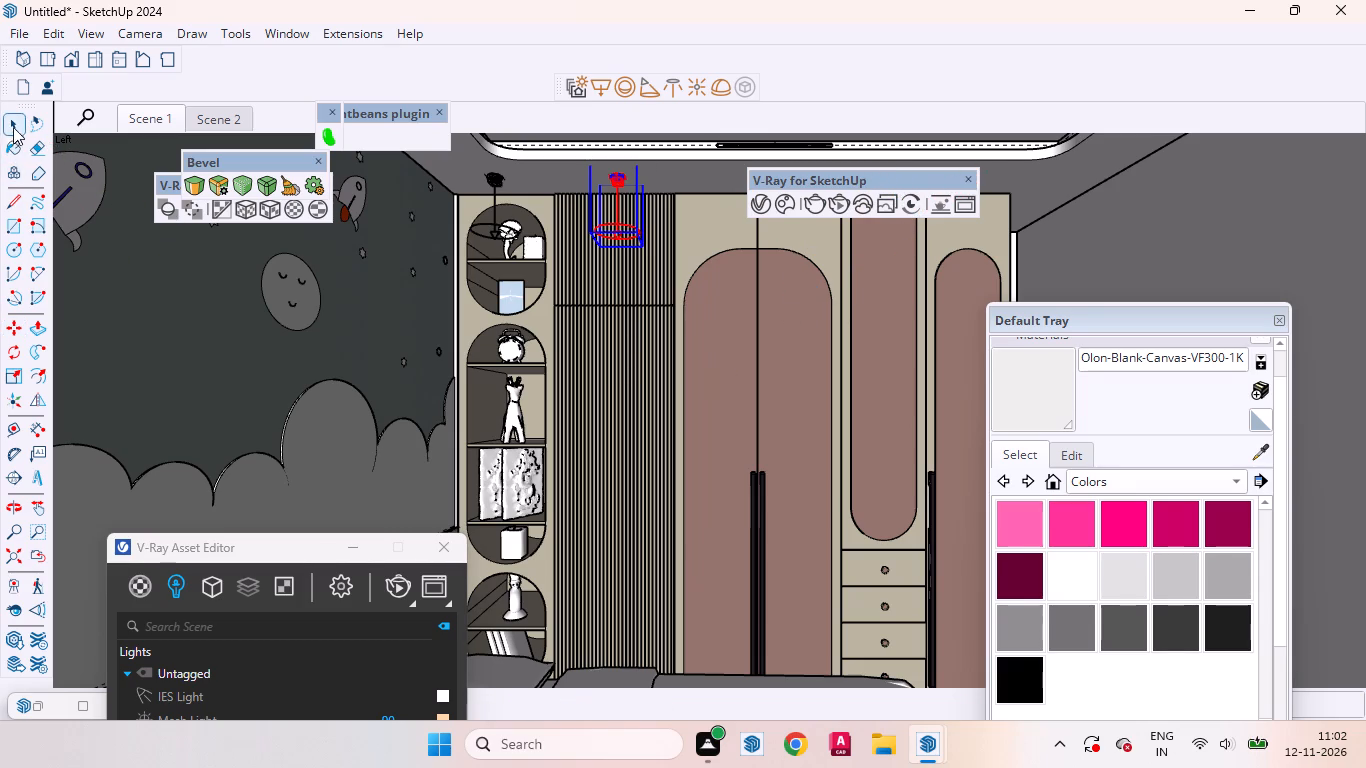
Dock the floating V-Ray for SketchUp toolbar so it is clear of the model view.
drag(938, 179, 971, 76)
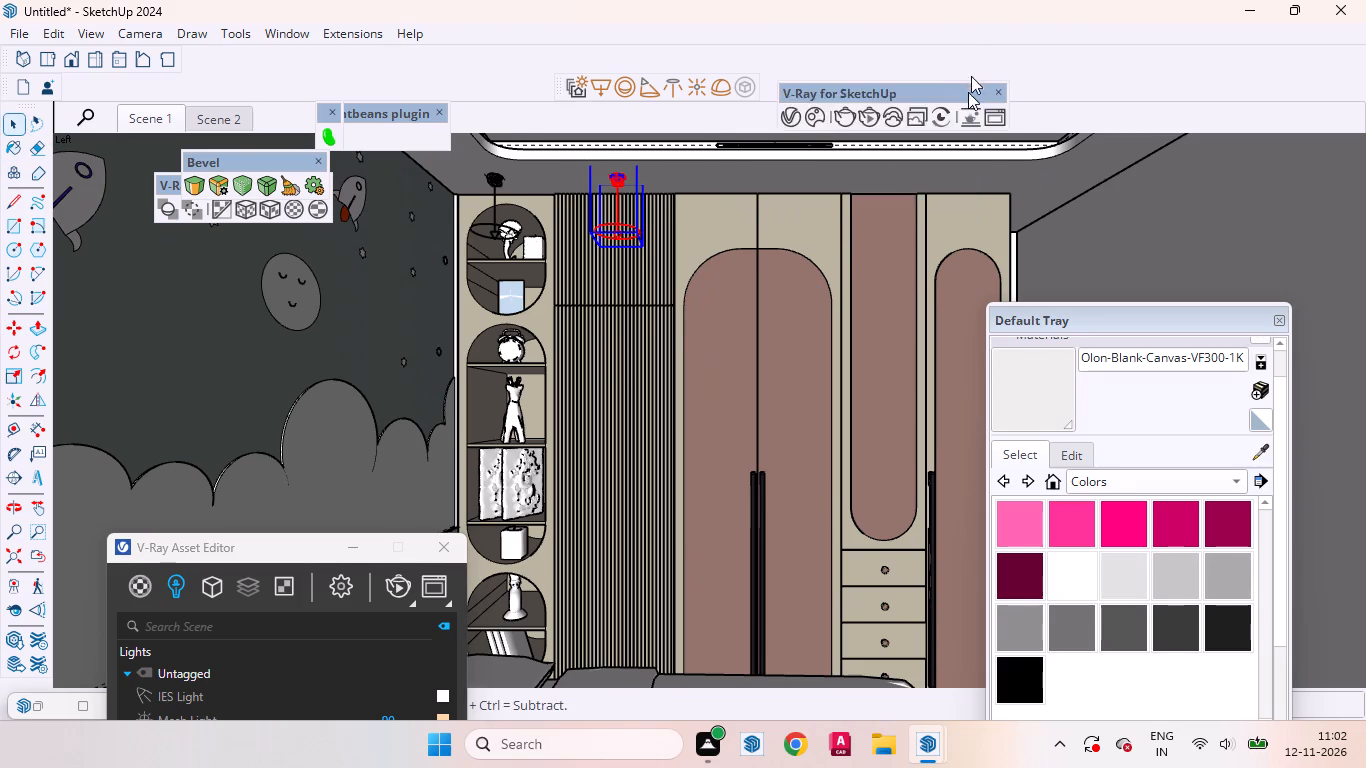
drag(971, 76, 971, 47)
Continue the ceiling fixture row along the wardrobe with copies above the double arched doors and between the narrow panel and end door.
key(m)
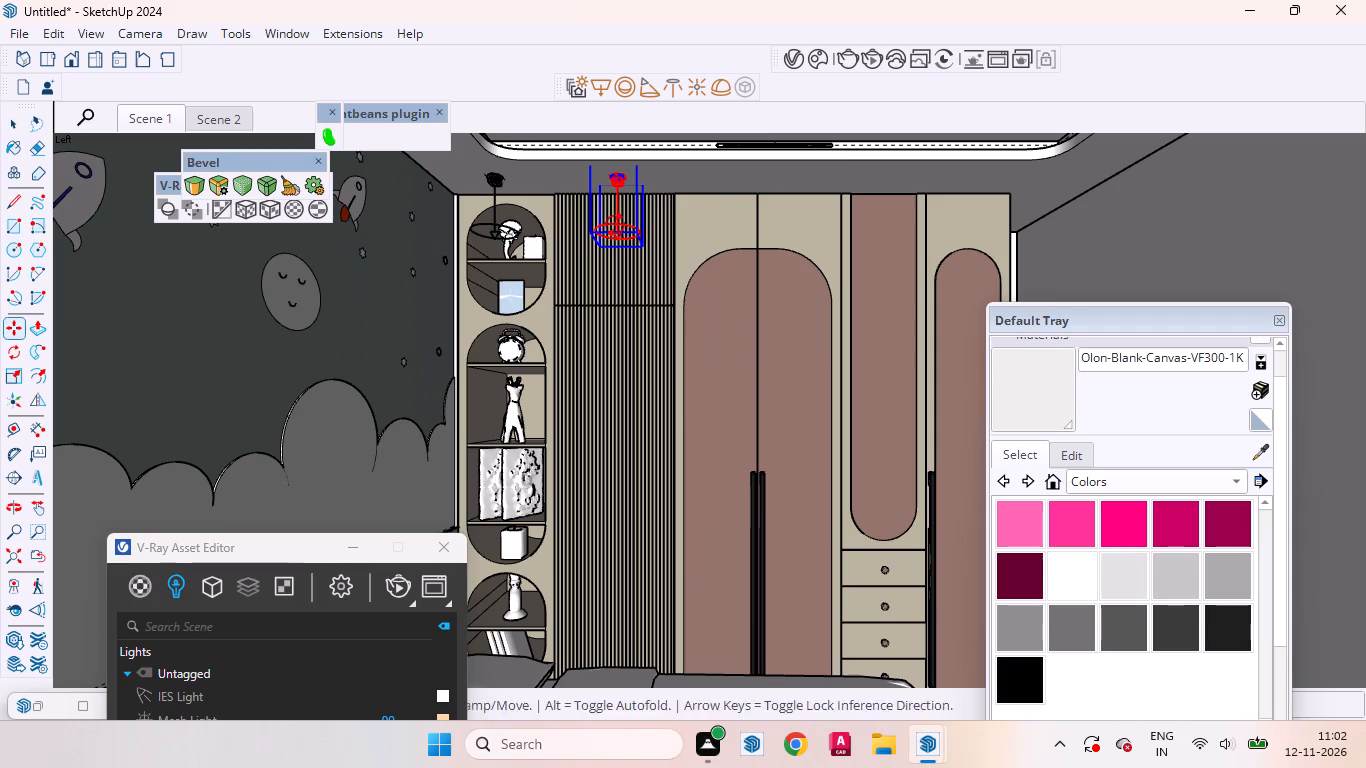
click(676, 169)
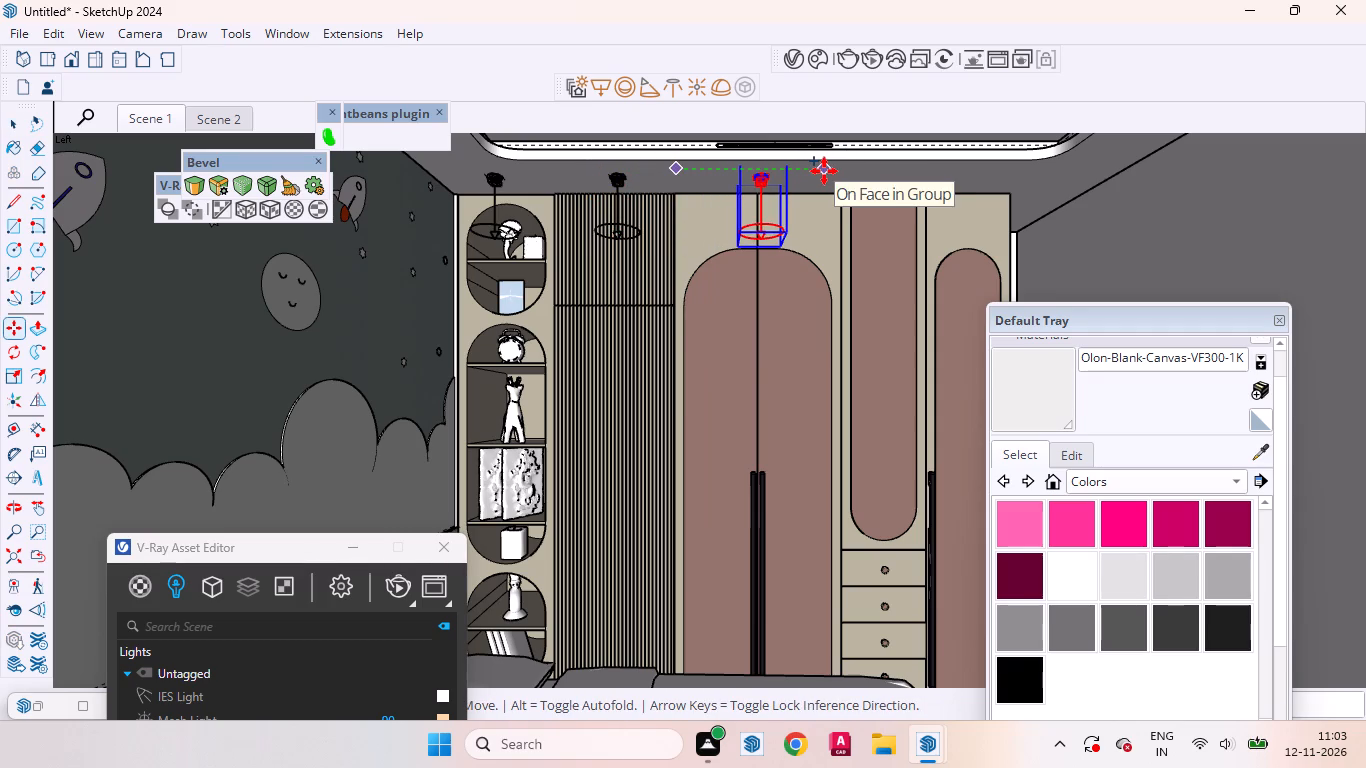
click(822, 171)
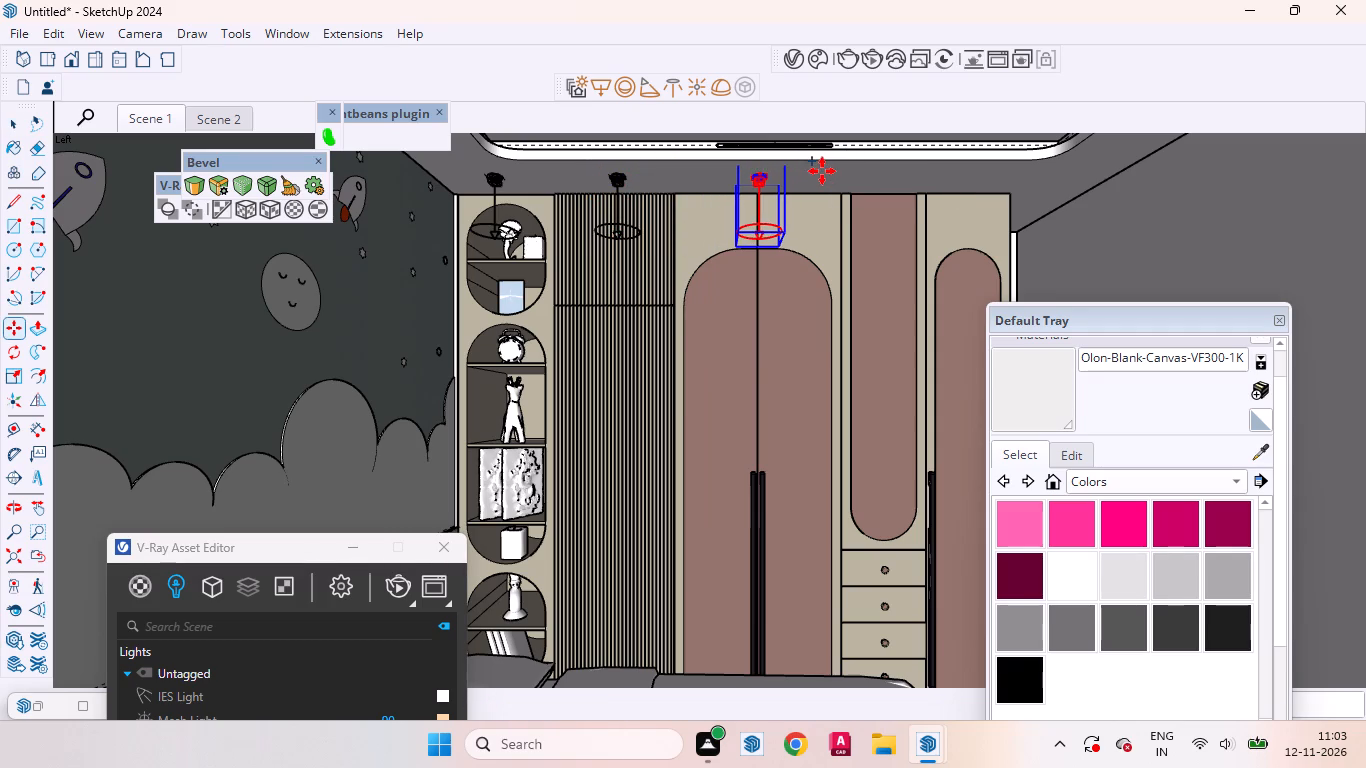
click(822, 171)
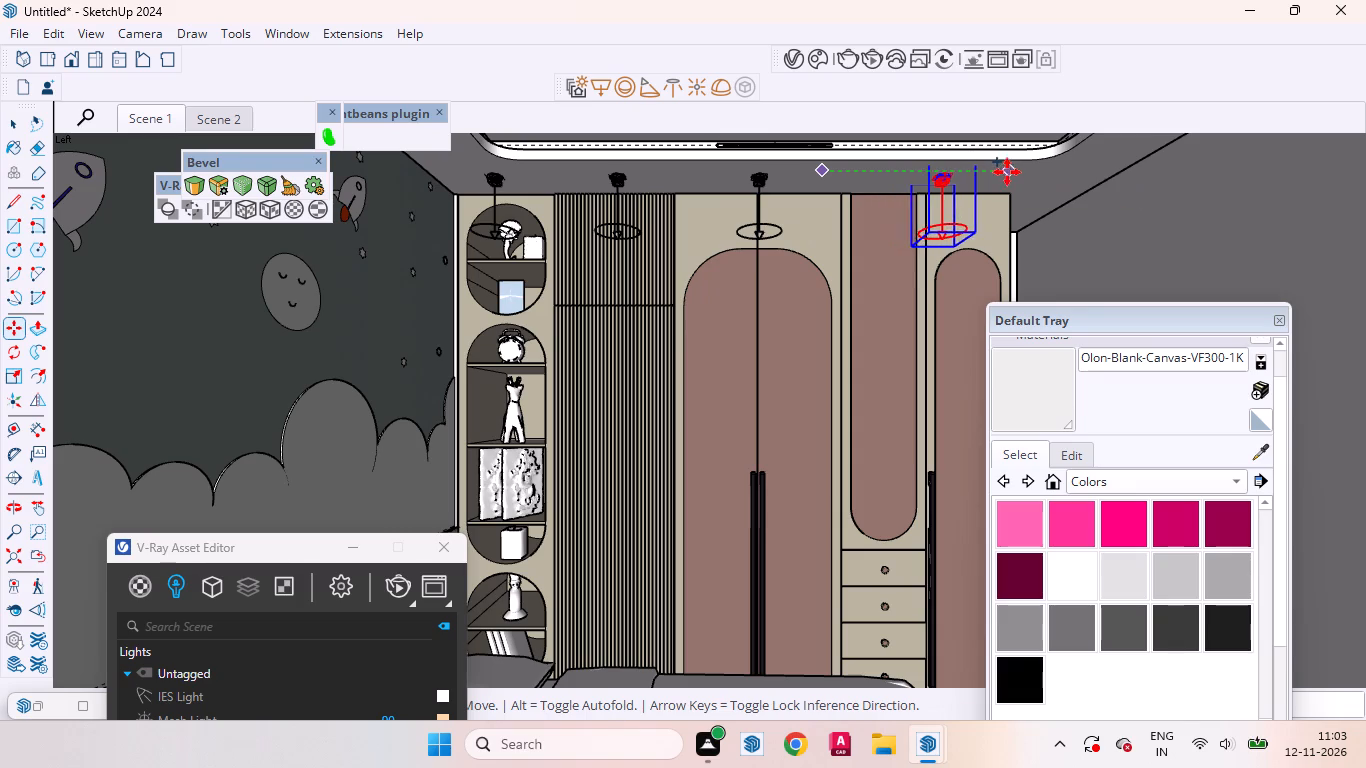
click(995, 173)
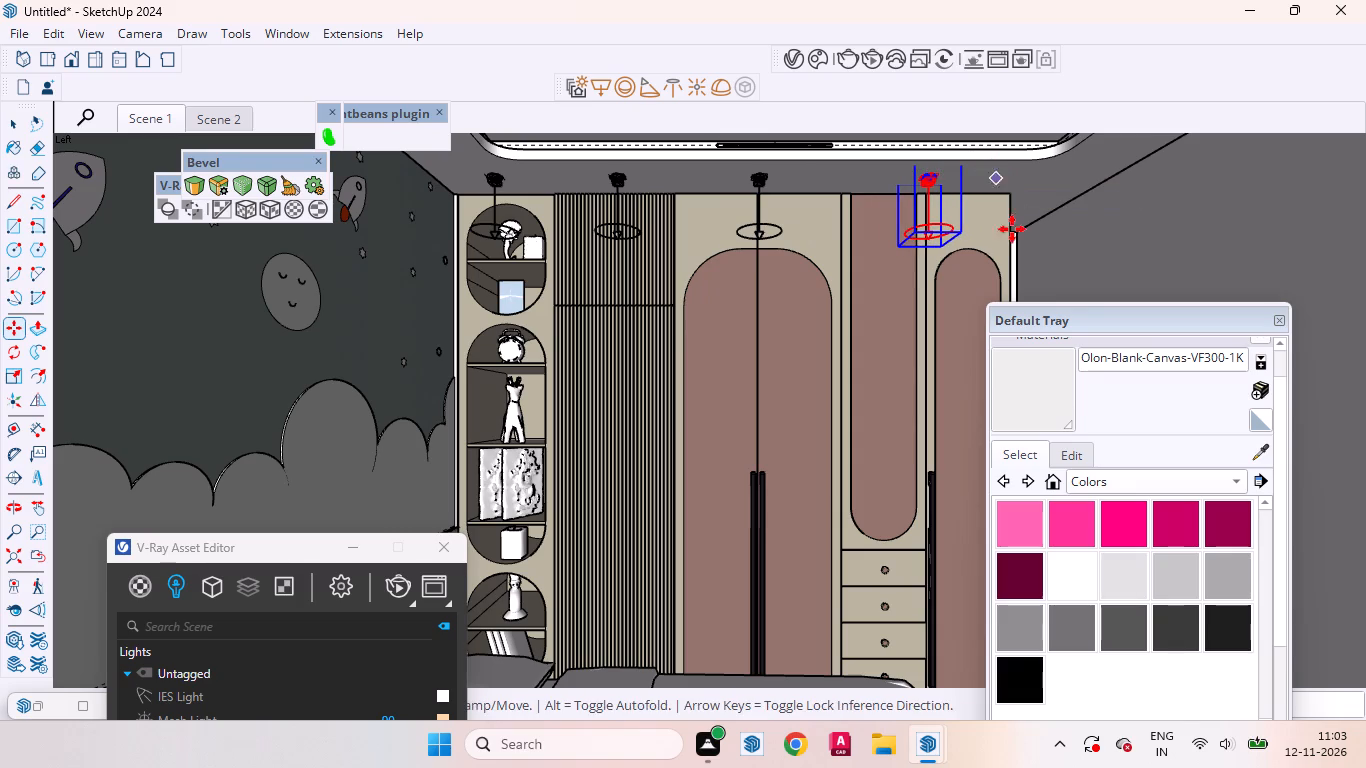
key(space)
From the Scene 2 view, select the ceiling fixture at the mural's wardrobe corner and move the Default Tray clear of the Distance box.
middle_drag(927, 329, 837, 291)
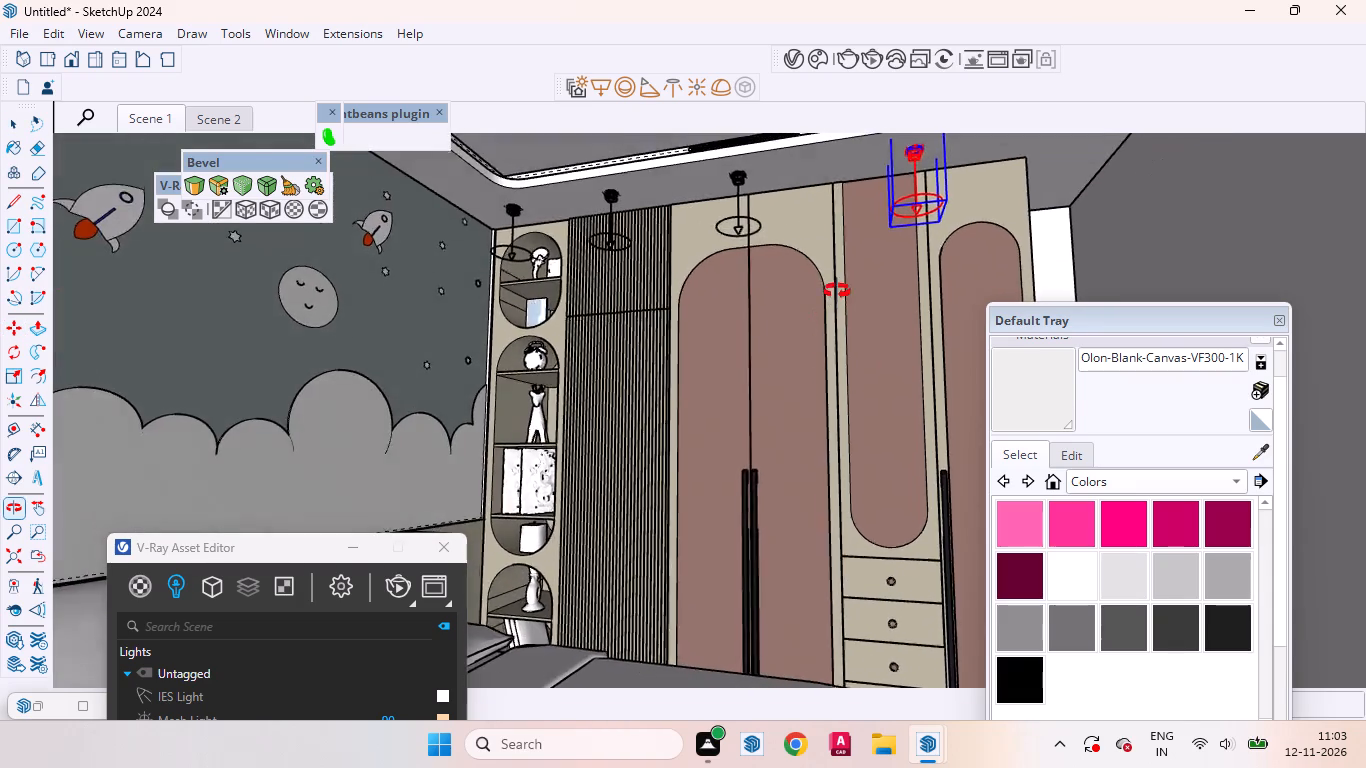
middle_drag(837, 291, 894, 285)
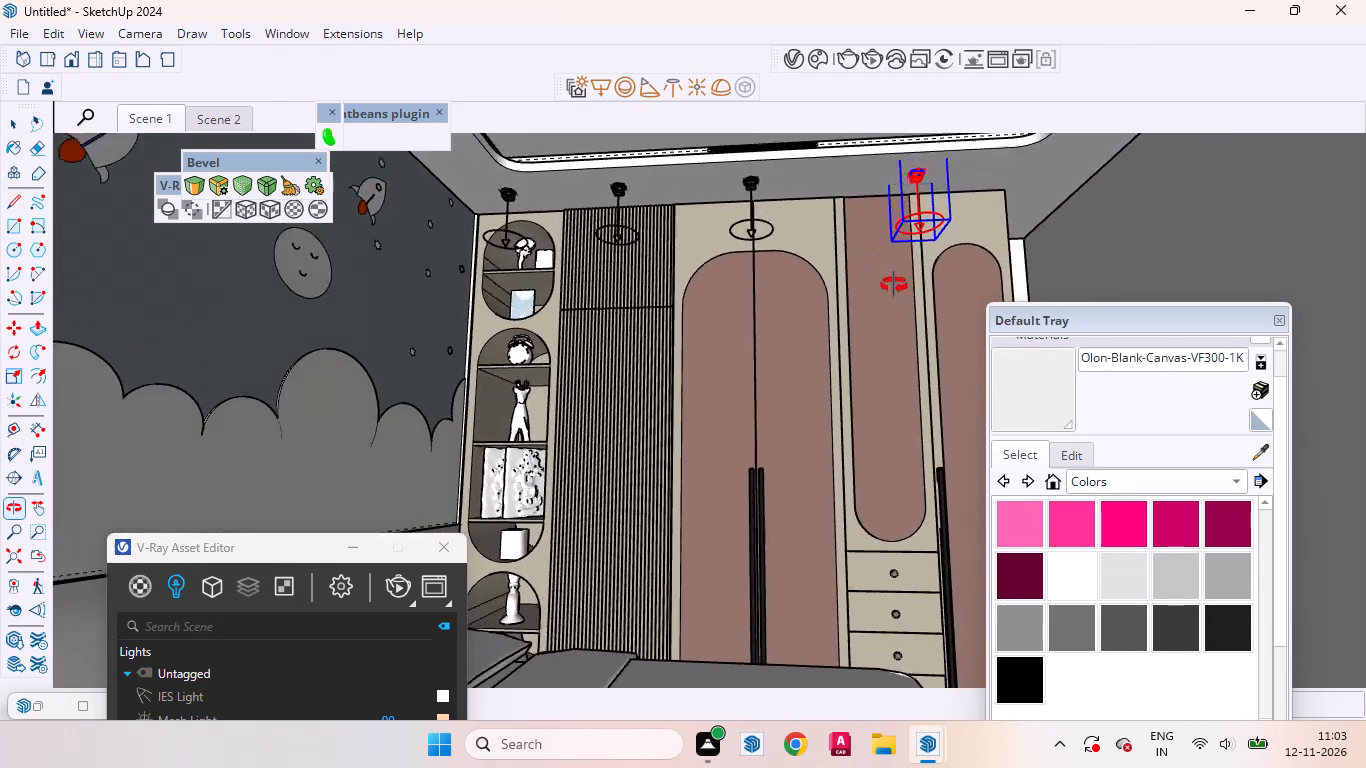
middle_drag(894, 285, 801, 324)
click(216, 128)
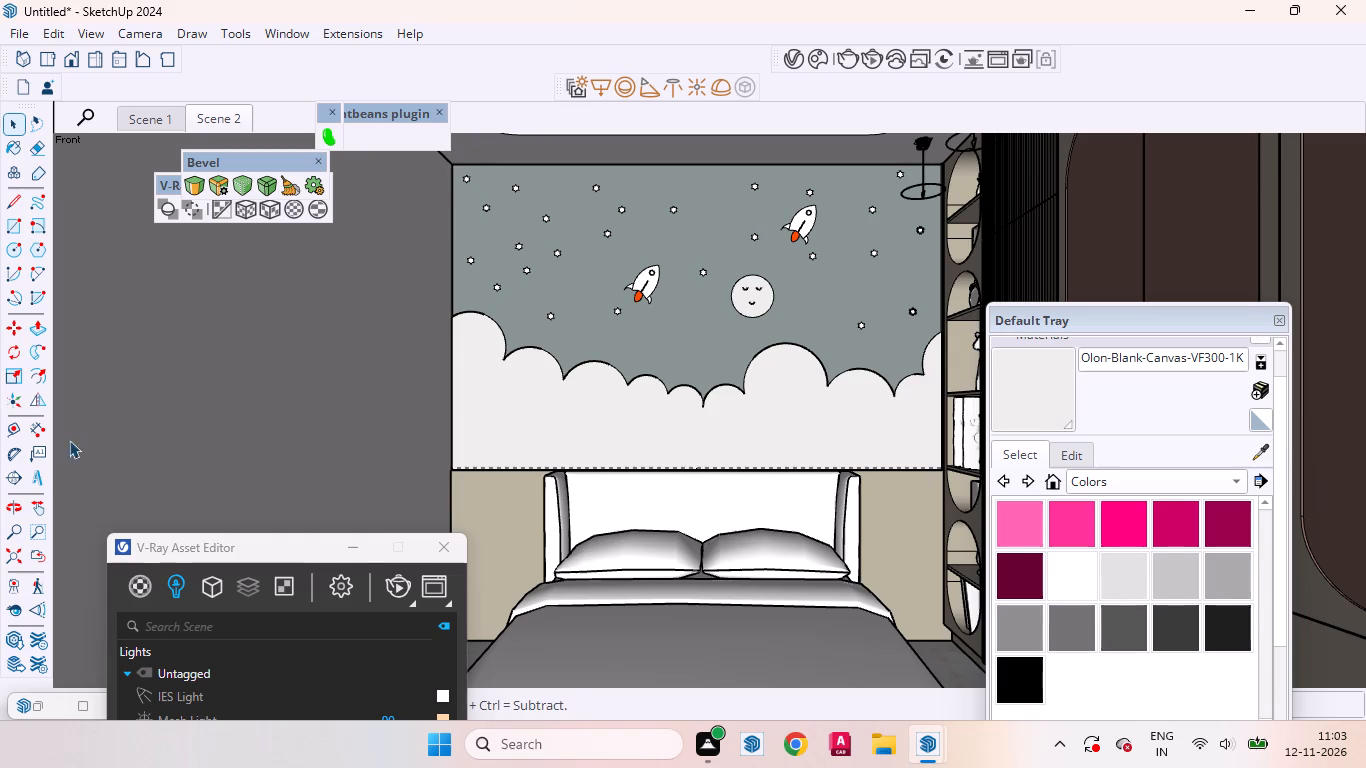
click(34, 512)
drag(763, 379, 769, 433)
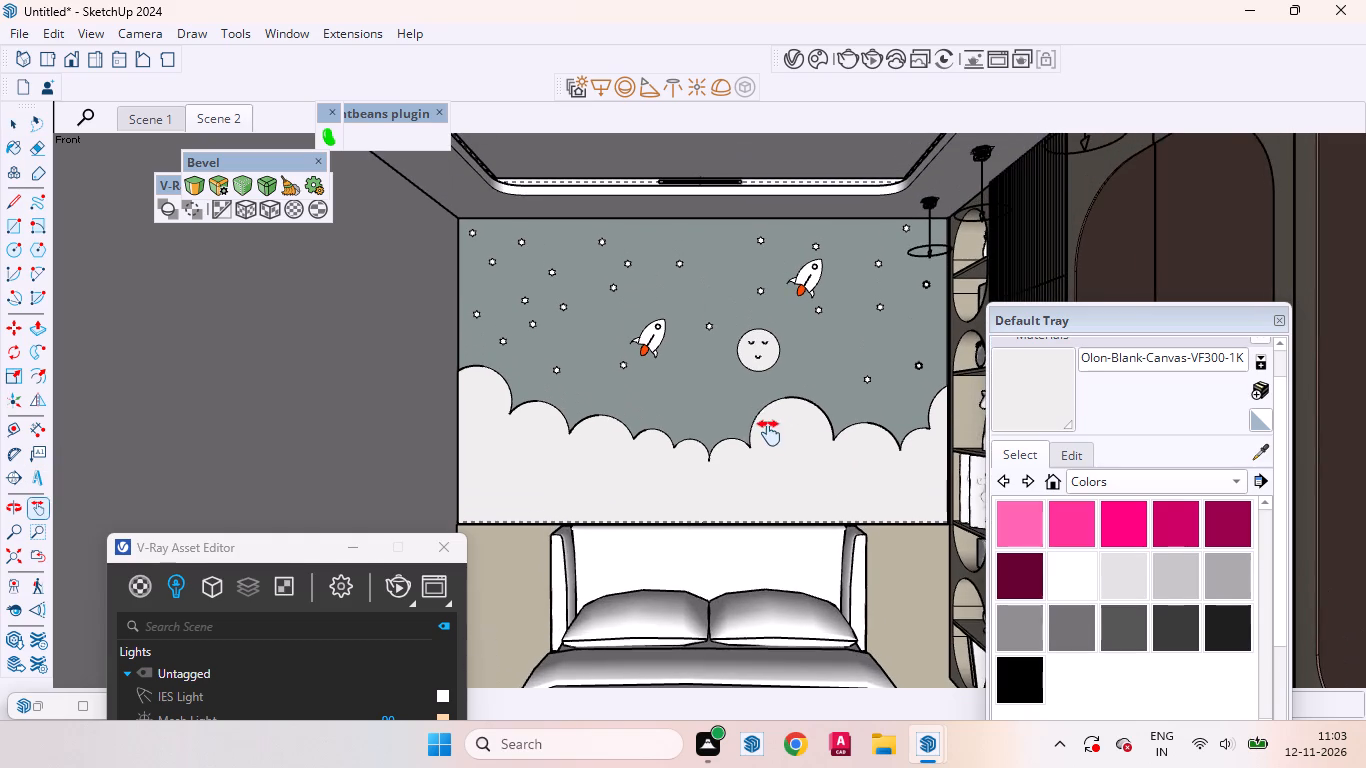
middle_drag(750, 436, 754, 298)
key(space)
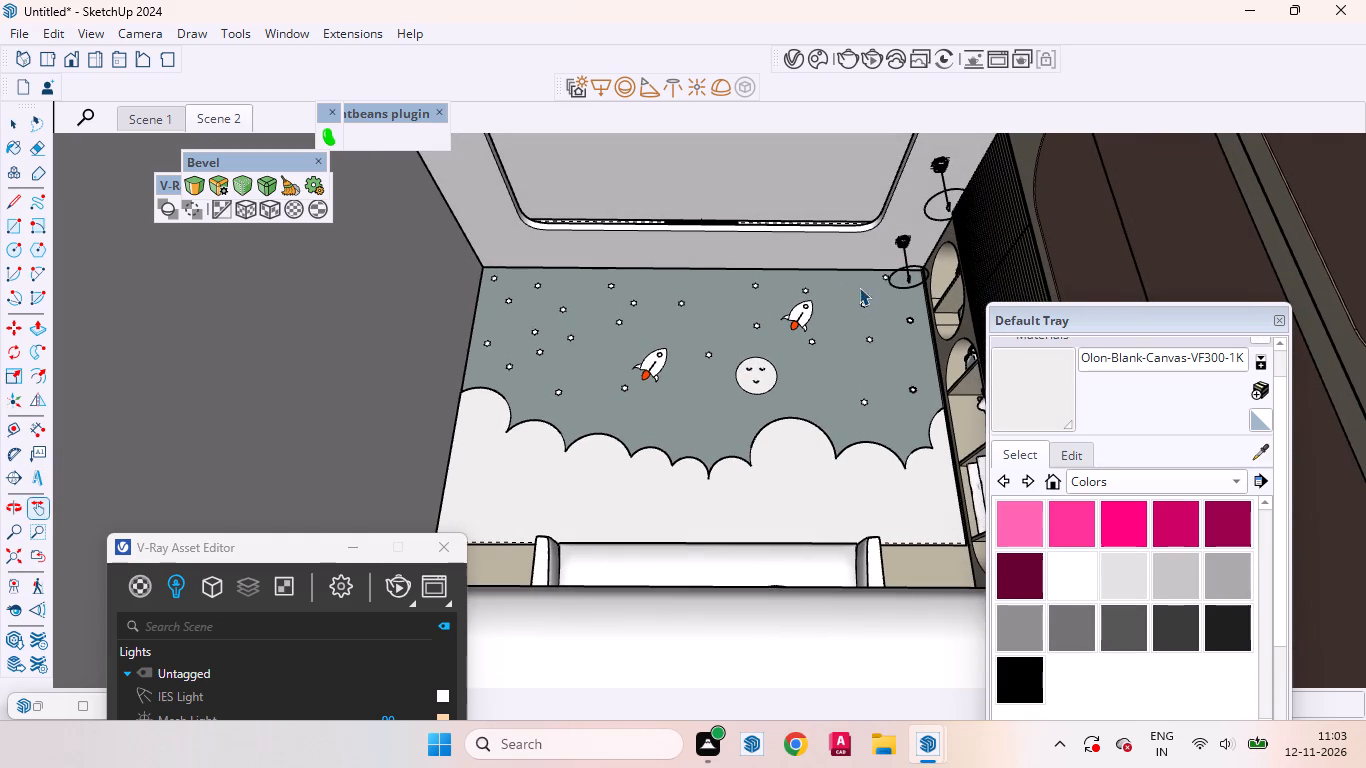
click(895, 245)
key(m)
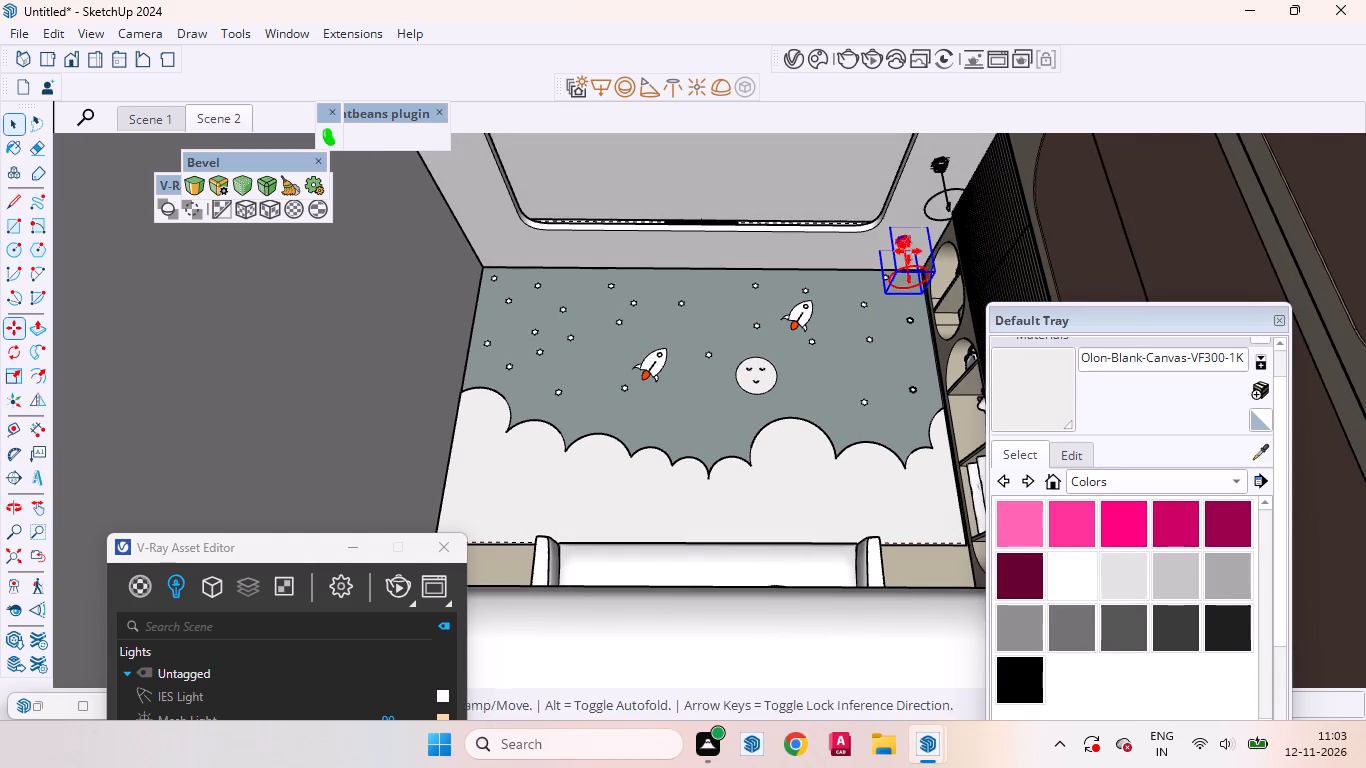
click(866, 257)
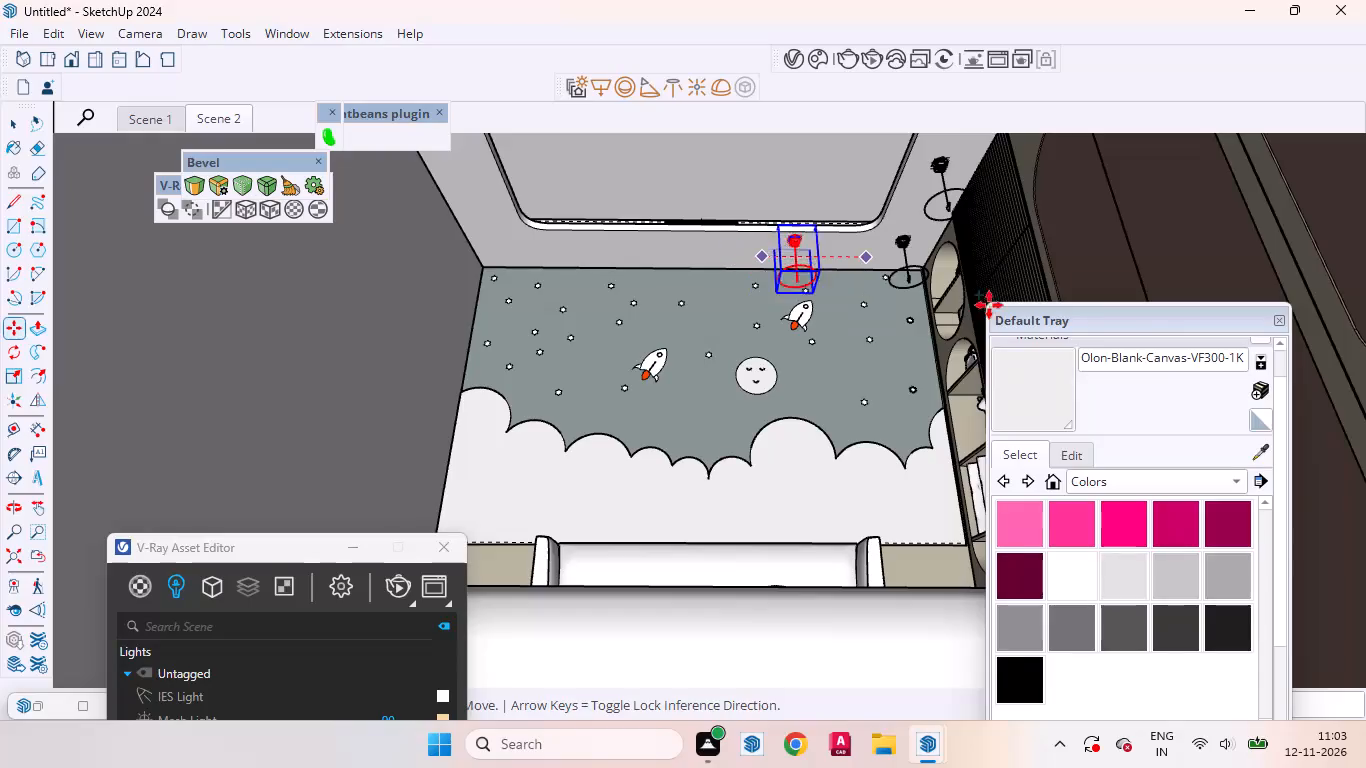
drag(1153, 326, 881, 389)
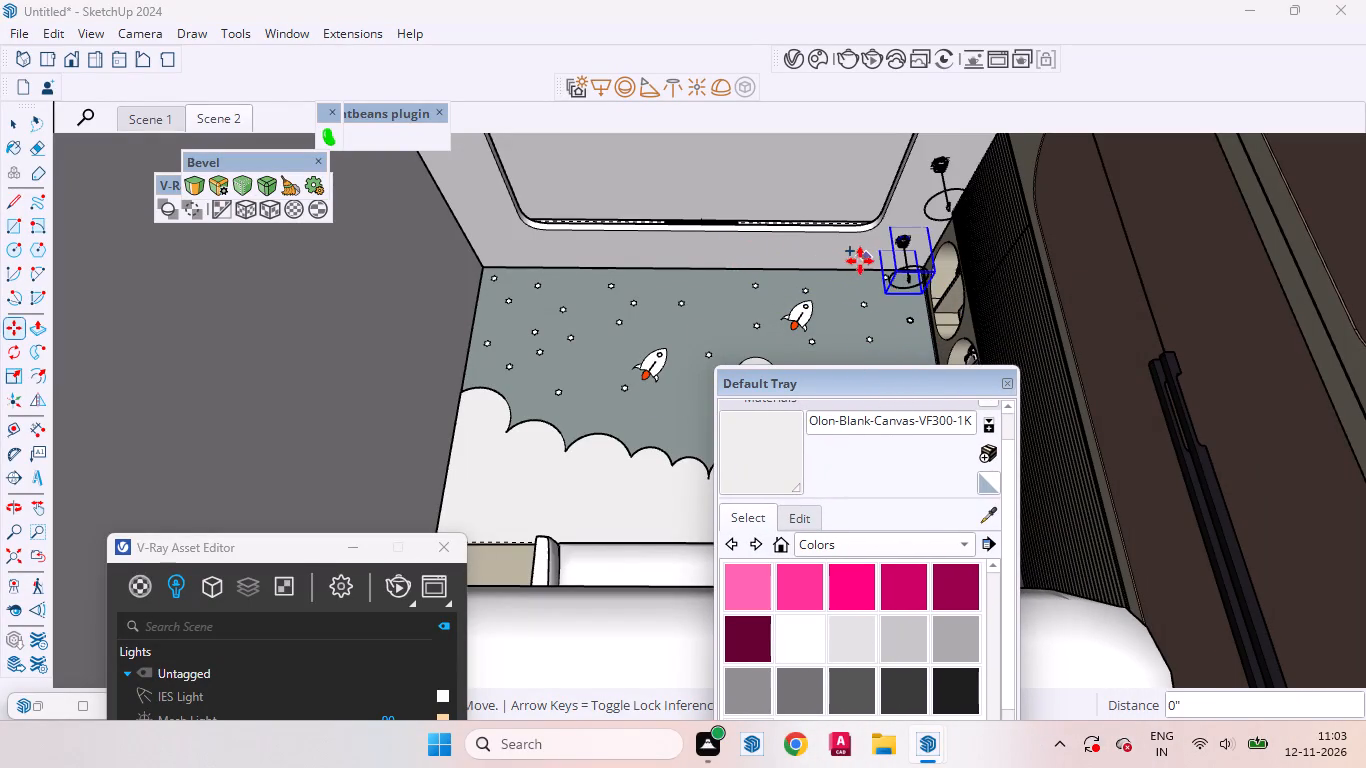
key(space)
Array the corner ceiling fixture along the mural wall as three copies spaced about 2' 2 13/16" apart.
scroll(923, 252, up, 2)
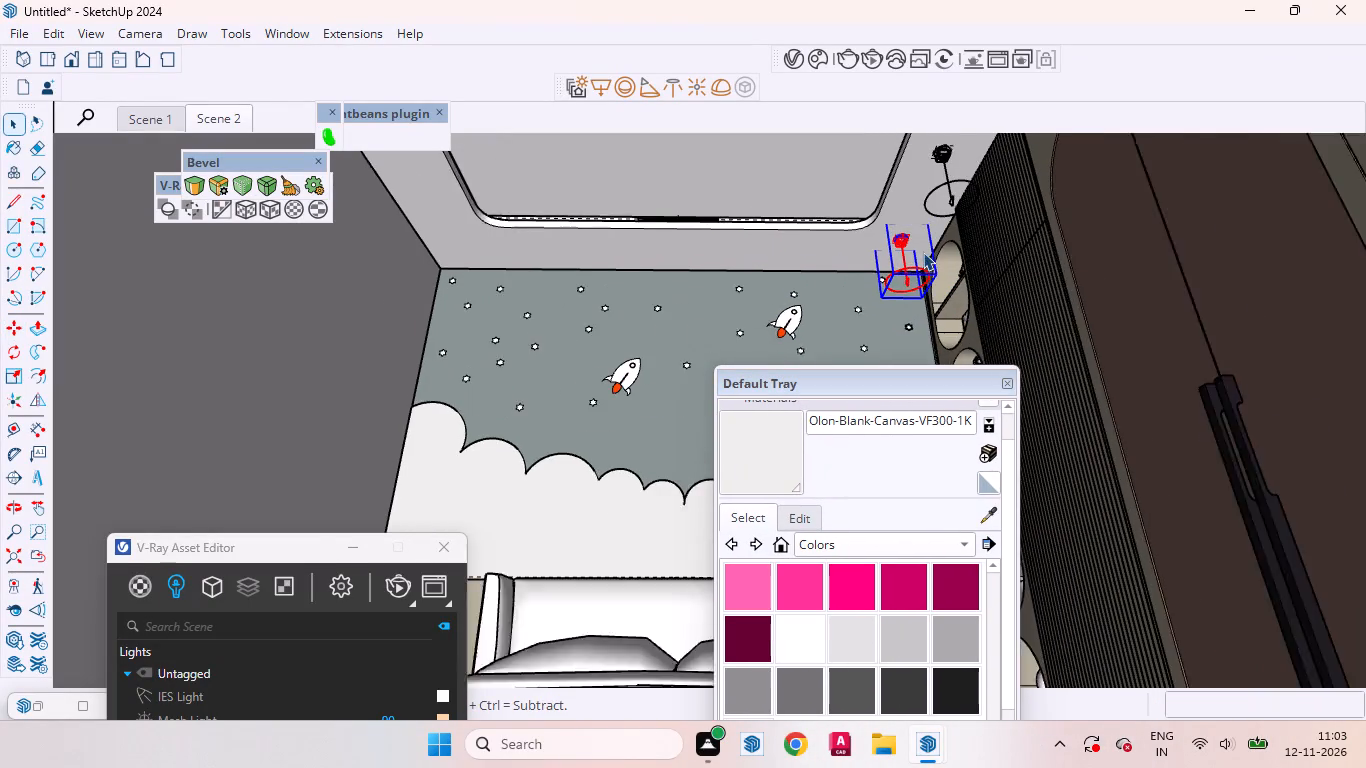
key(m)
middle_drag(825, 262, 816, 199)
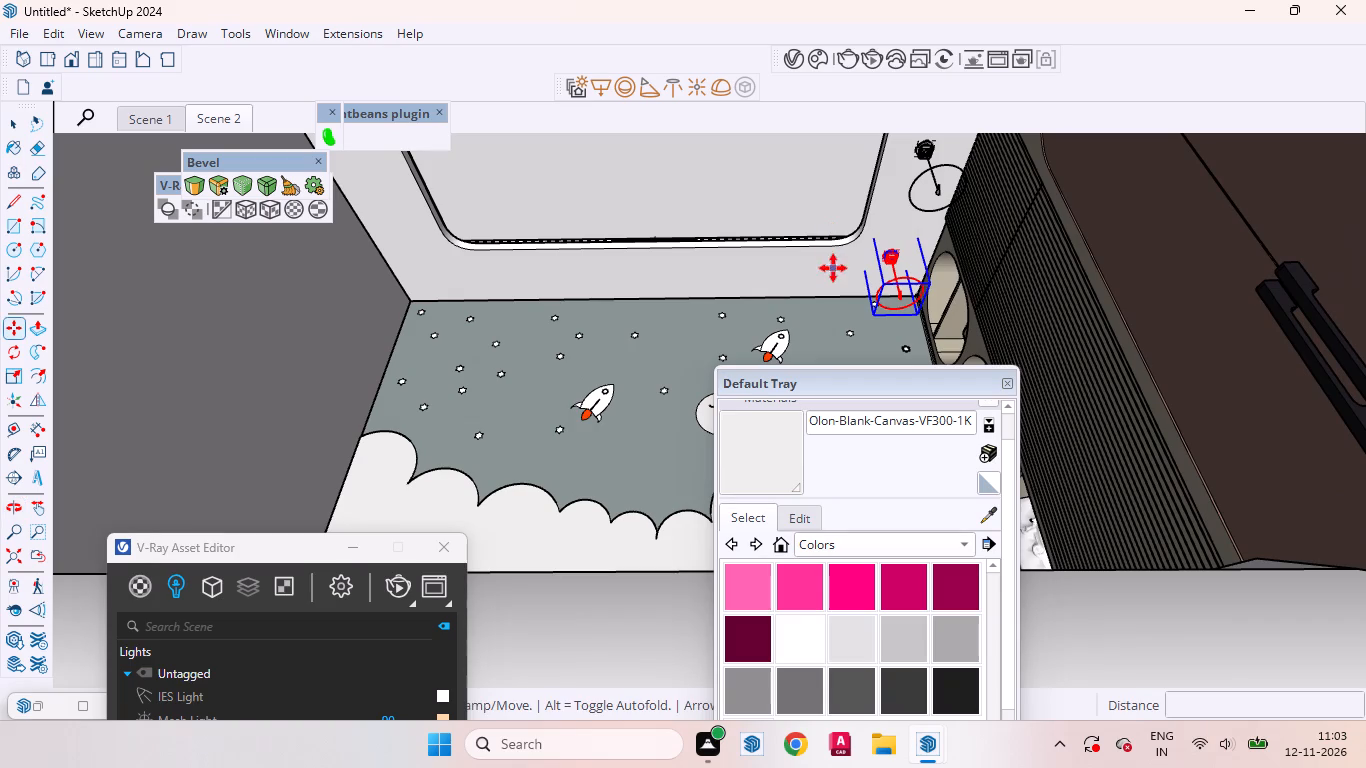
click(842, 268)
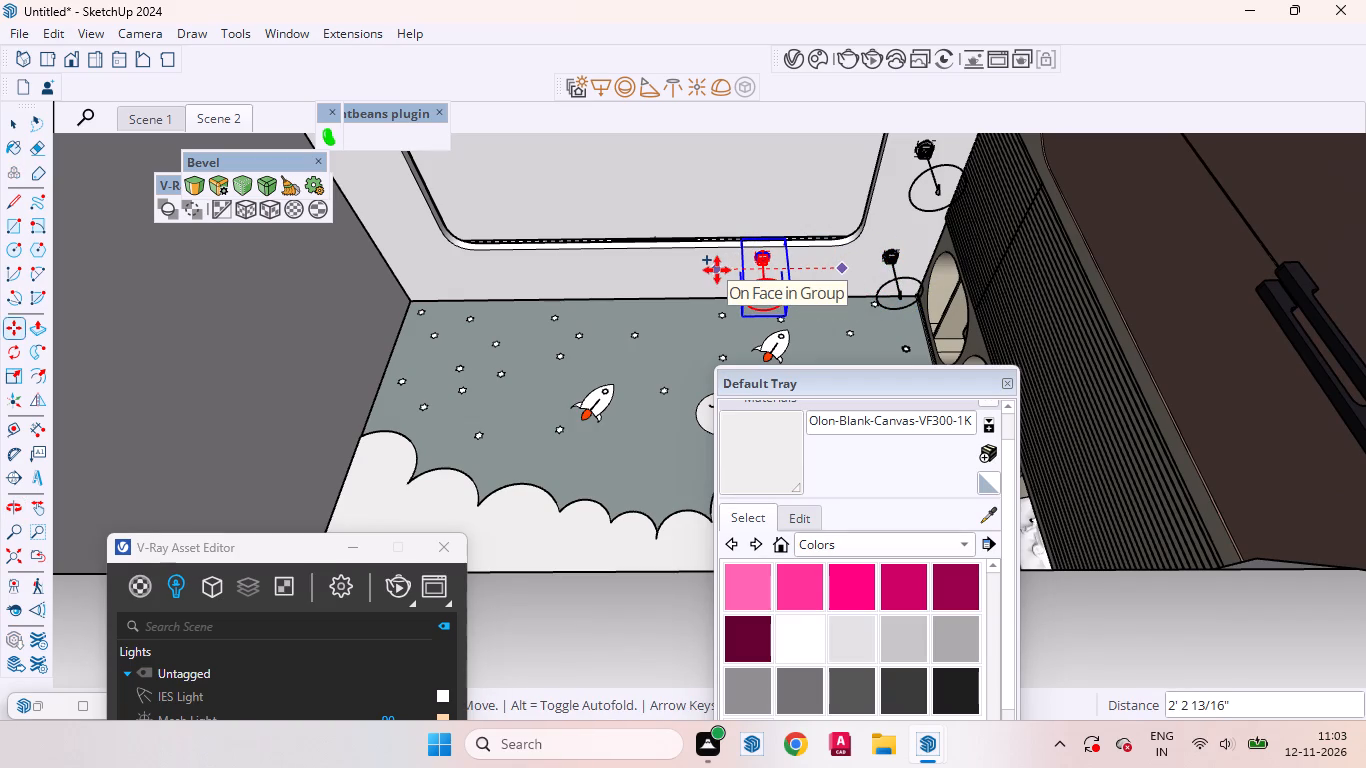
click(717, 270)
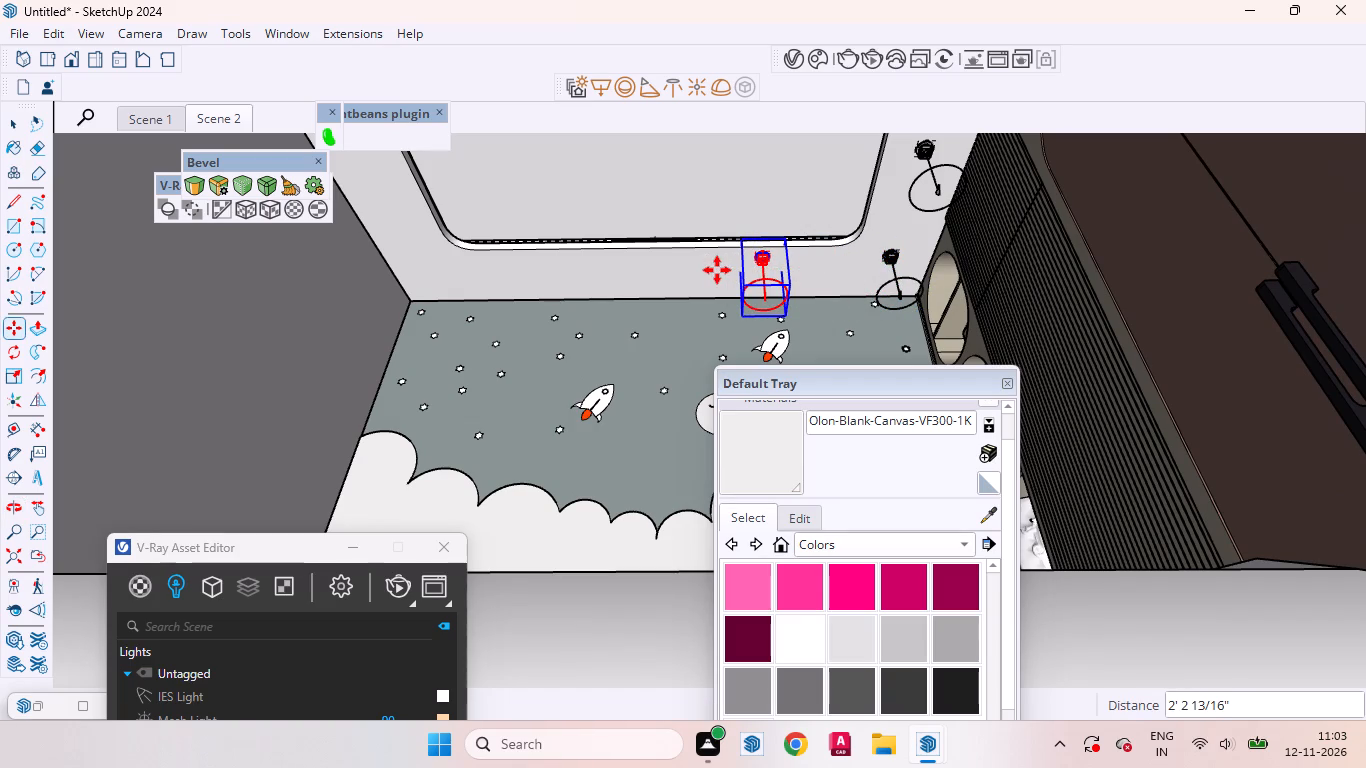
key(shift+asterisk)
key(3)
key(Return)
key(space)
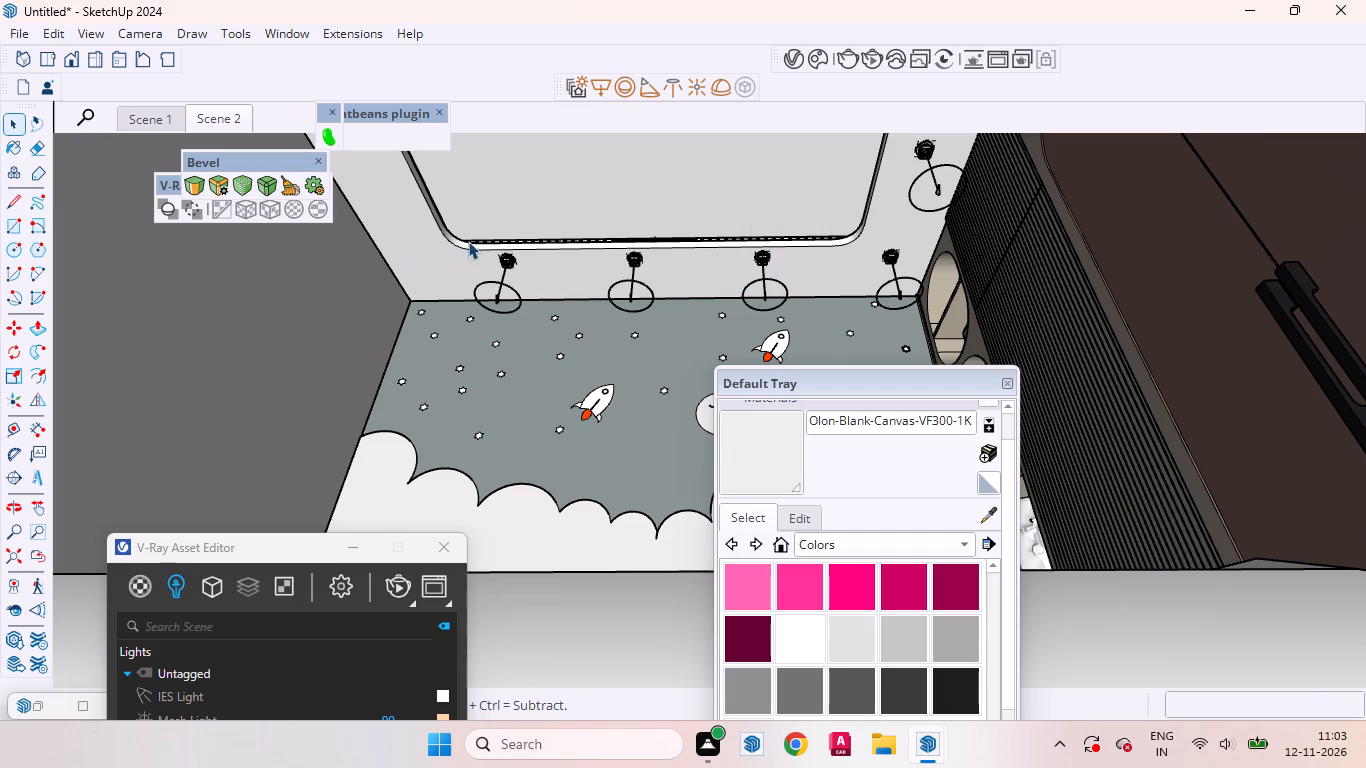
Copy the mural row's end fixture to the ceiling border along the side wall opposite the wardrobe, near the cove corner.
scroll(477, 241, up, 6)
scroll(595, 295, down, 3)
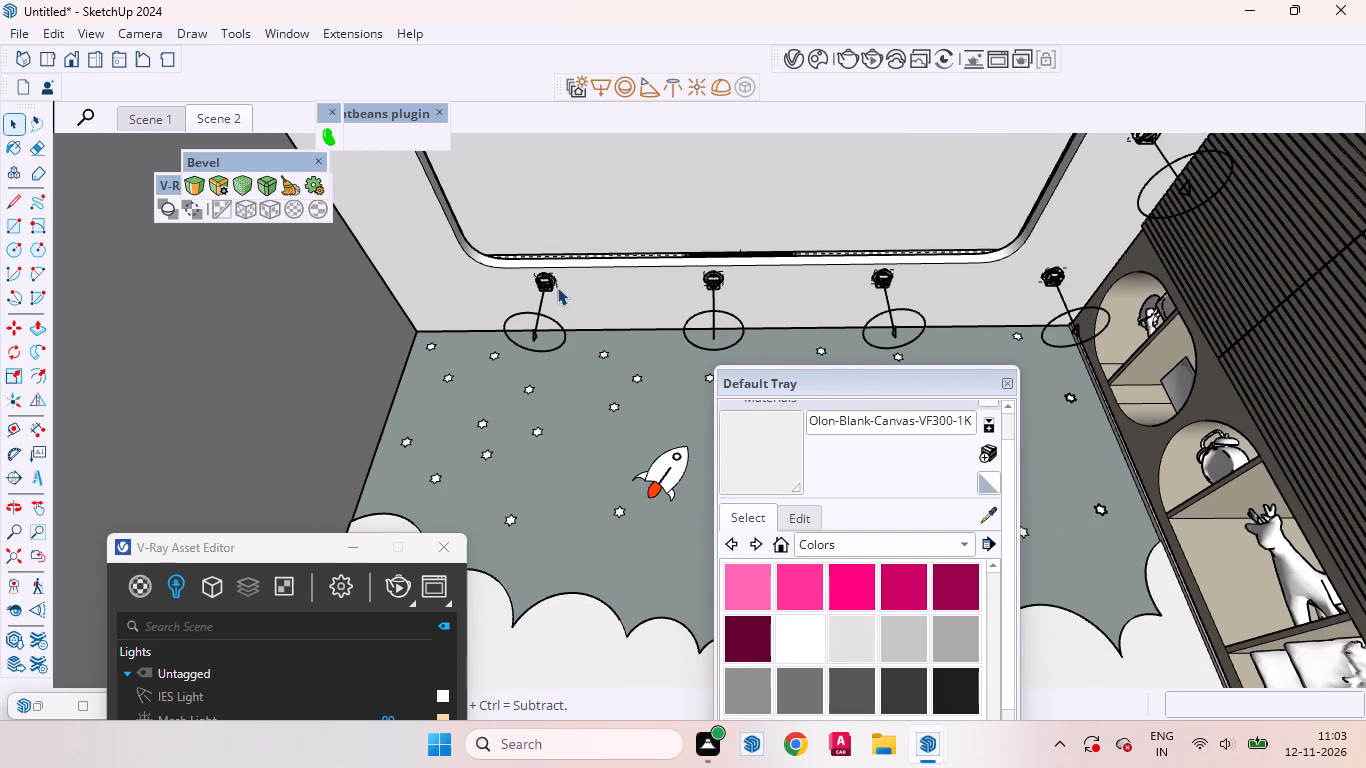
middle_drag(556, 279, 570, 394)
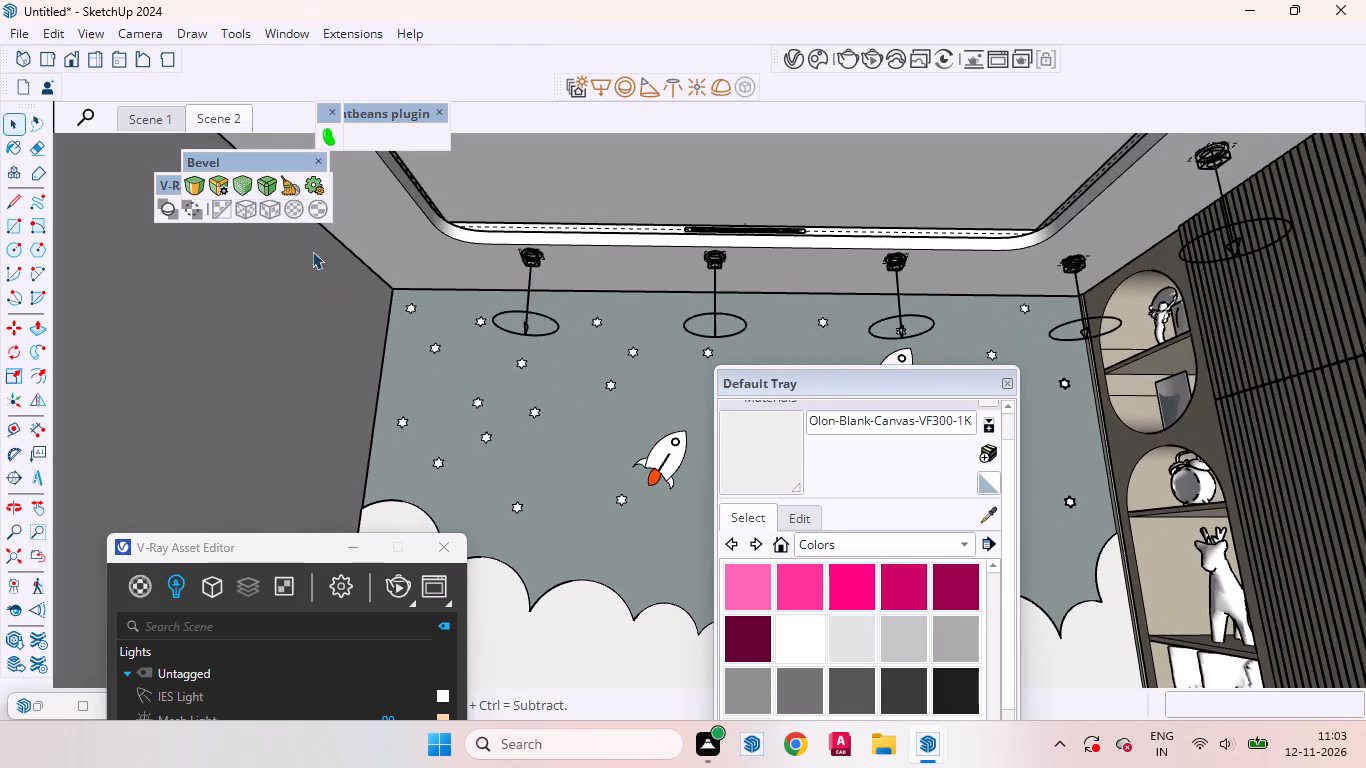
click(224, 125)
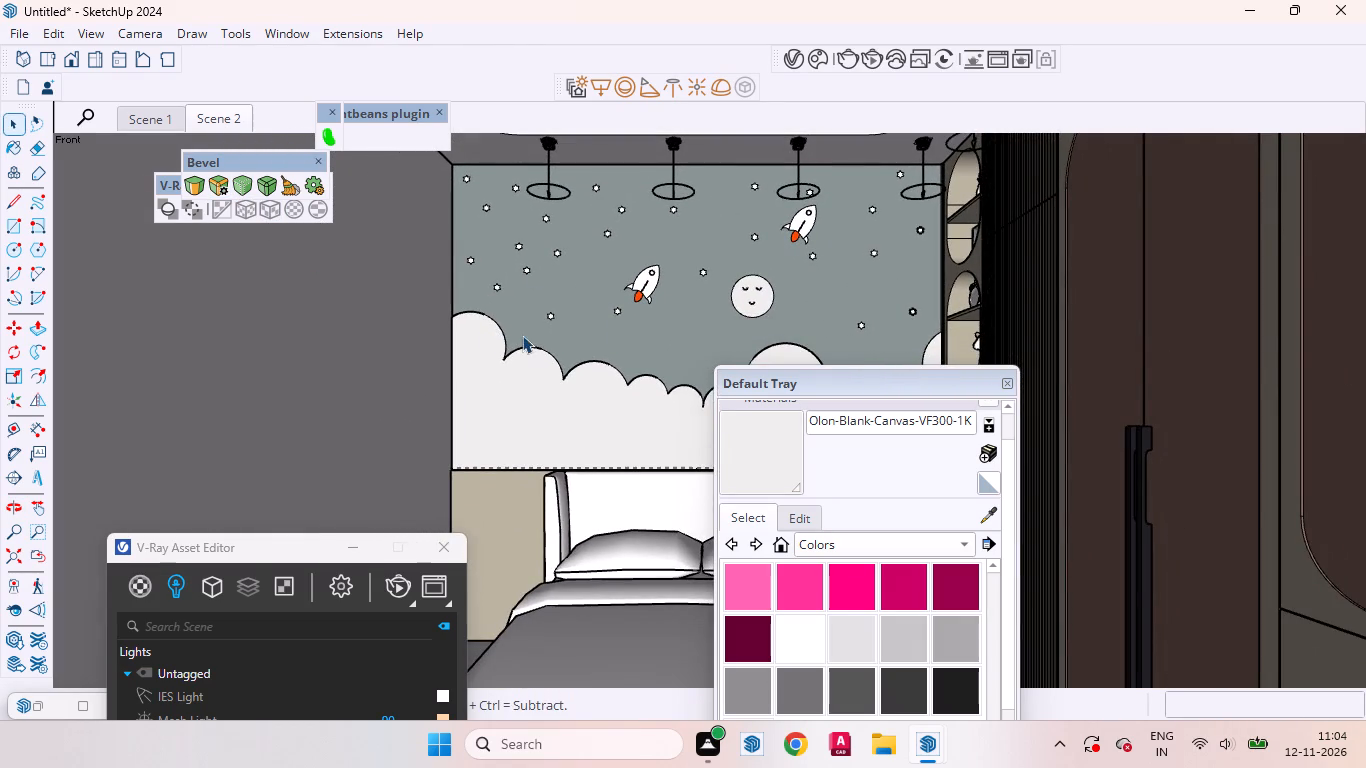
middle_drag(518, 316, 491, 216)
scroll(566, 149, up, 7)
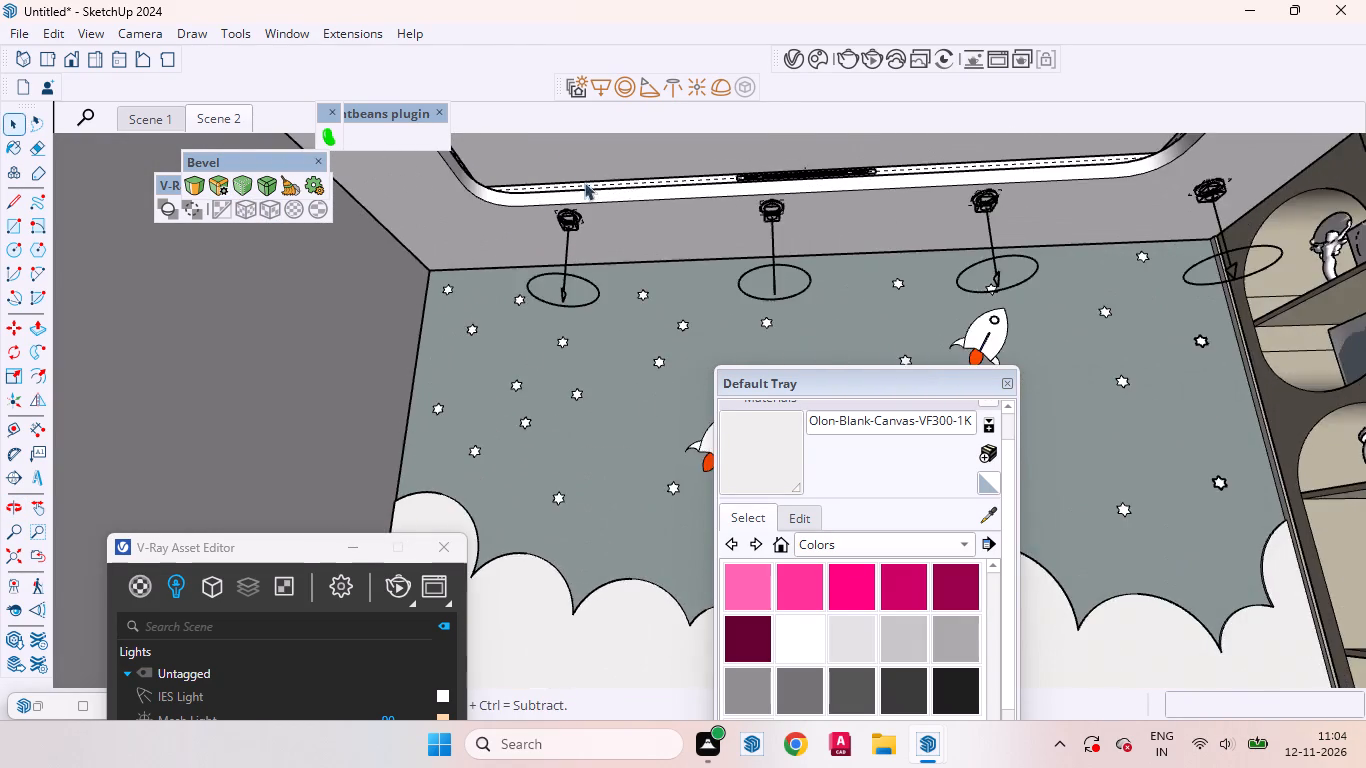
scroll(584, 182, up, 2)
middle_drag(588, 242, 647, 182)
scroll(588, 242, up, 1)
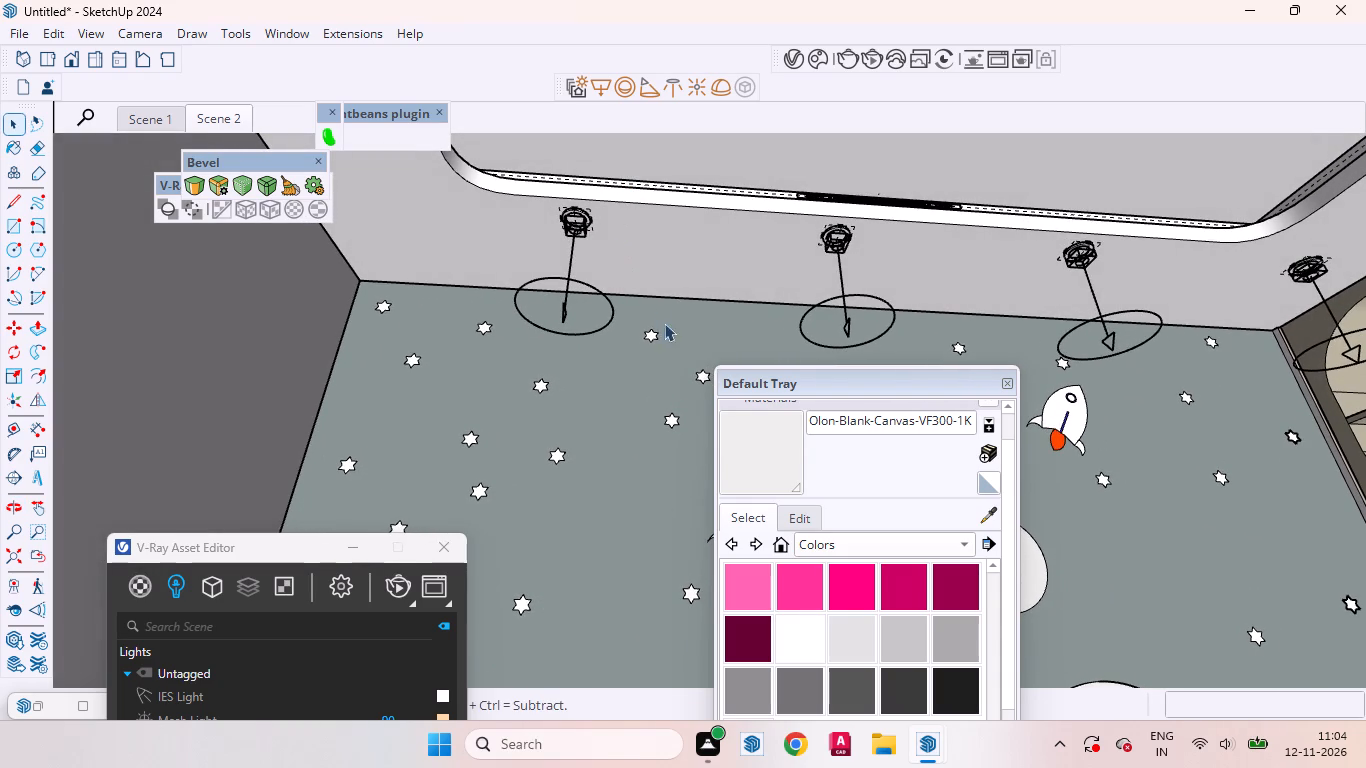
click(581, 229)
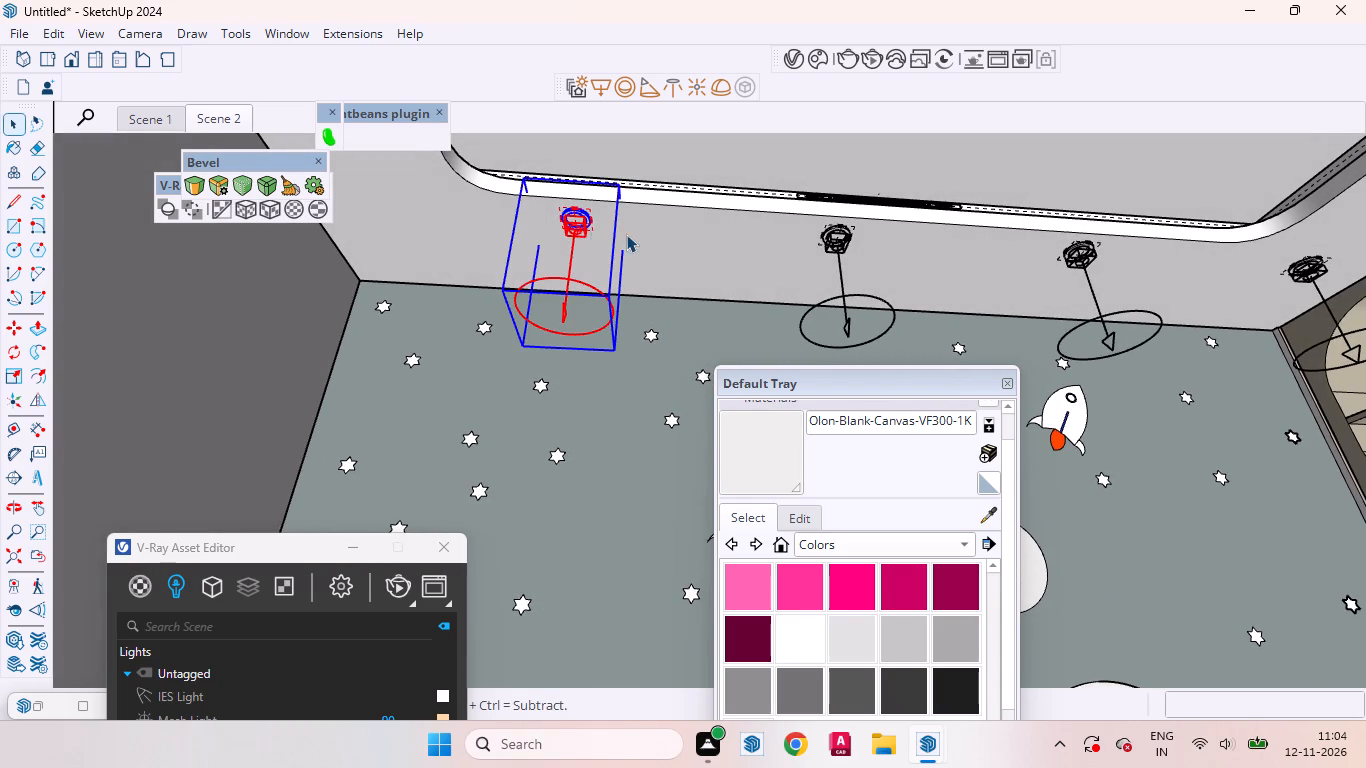
key(m)
click(697, 253)
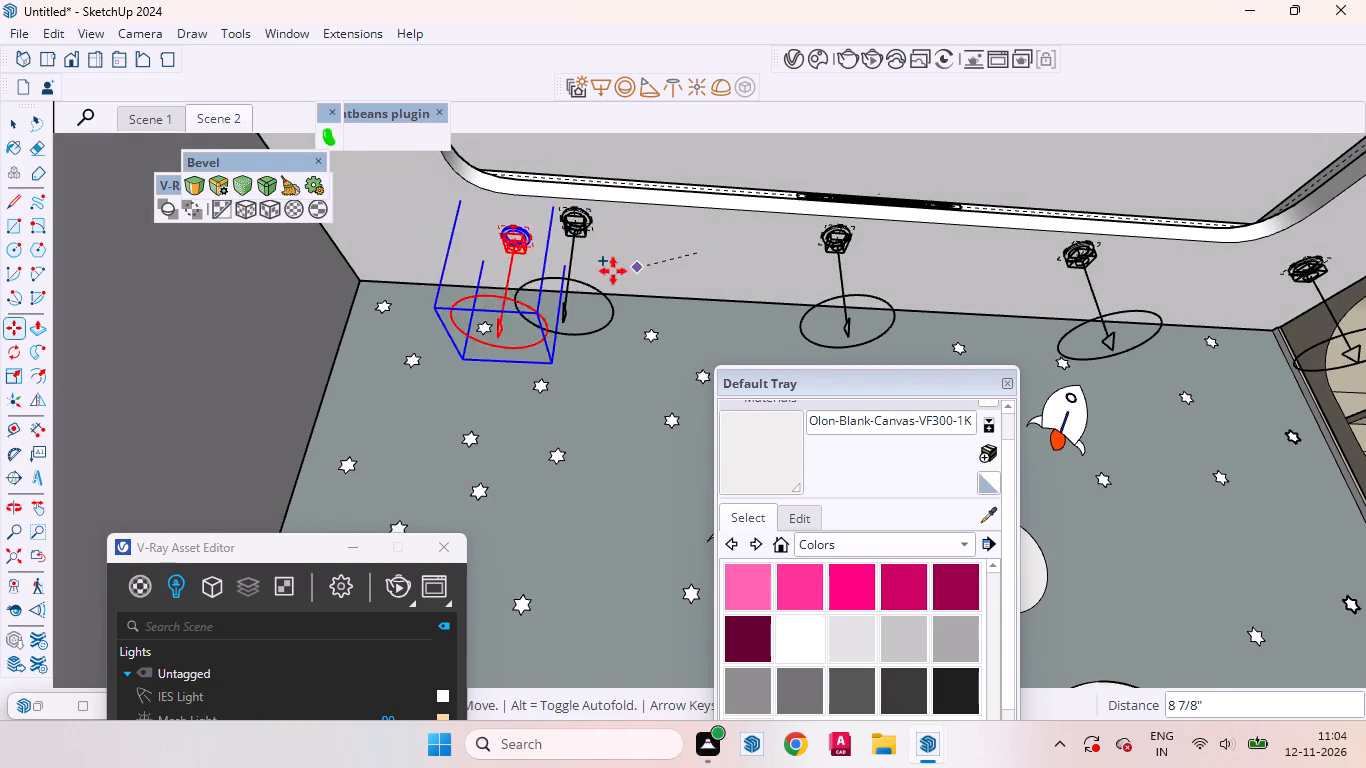
scroll(693, 295, down, 4)
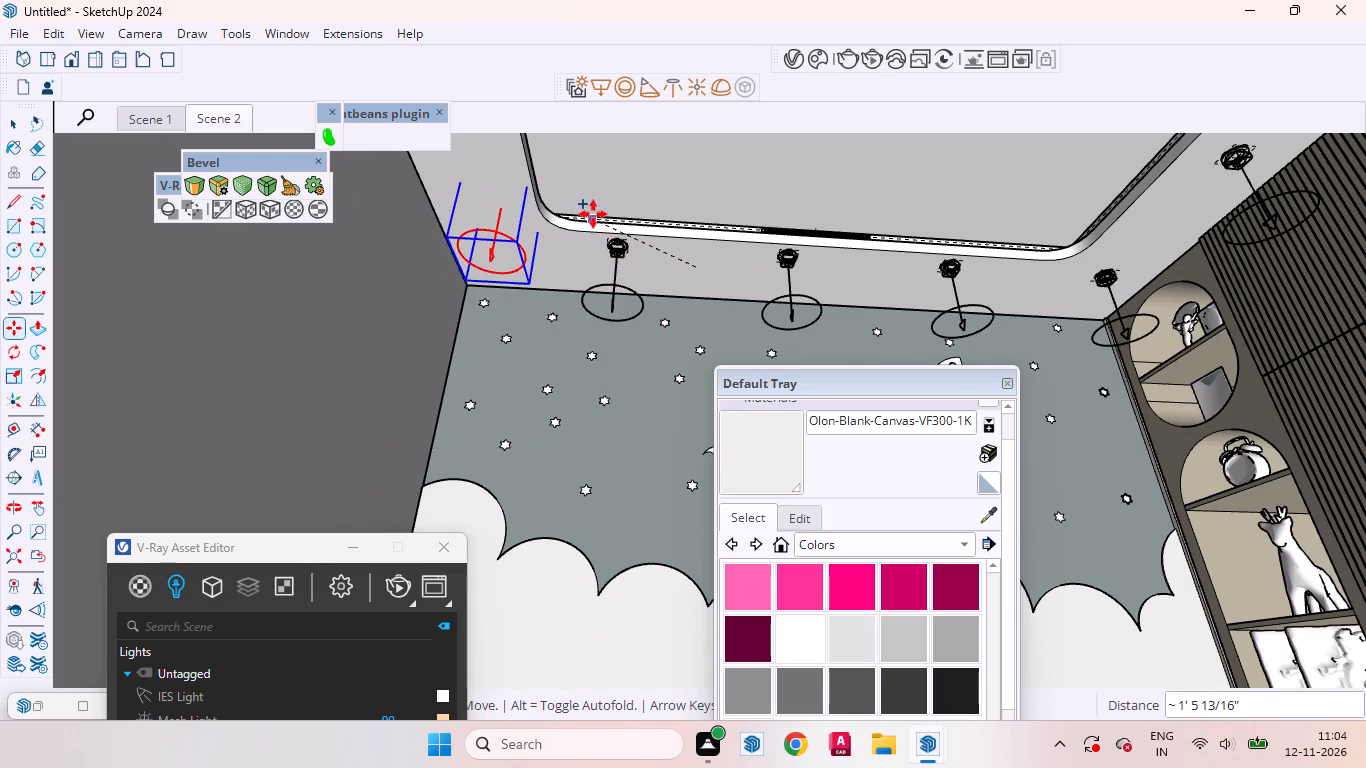
click(595, 235)
Move the copied fixture about 6 1/2" along the side wall's ceiling border, away from the mural corner.
middle_drag(541, 221, 504, 225)
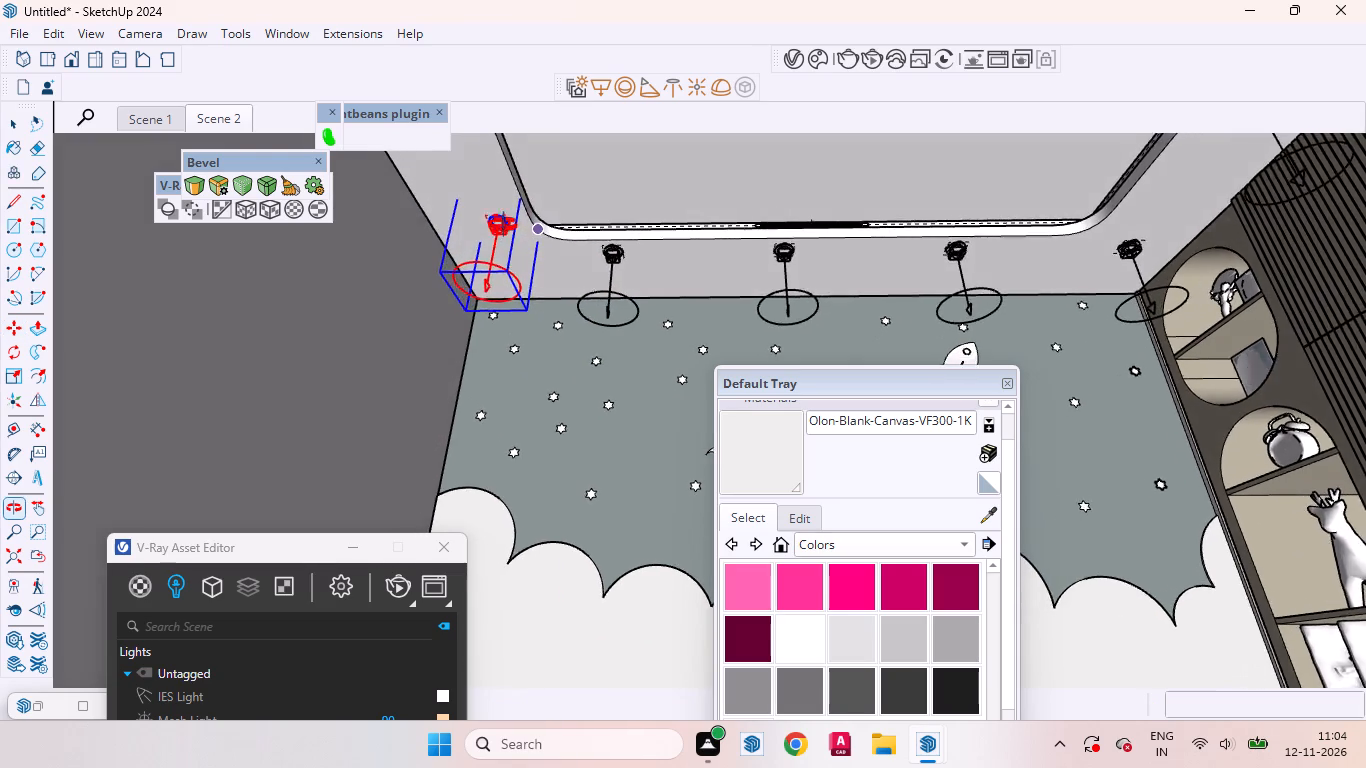
middle_drag(504, 225, 439, 227)
scroll(484, 224, up, 11)
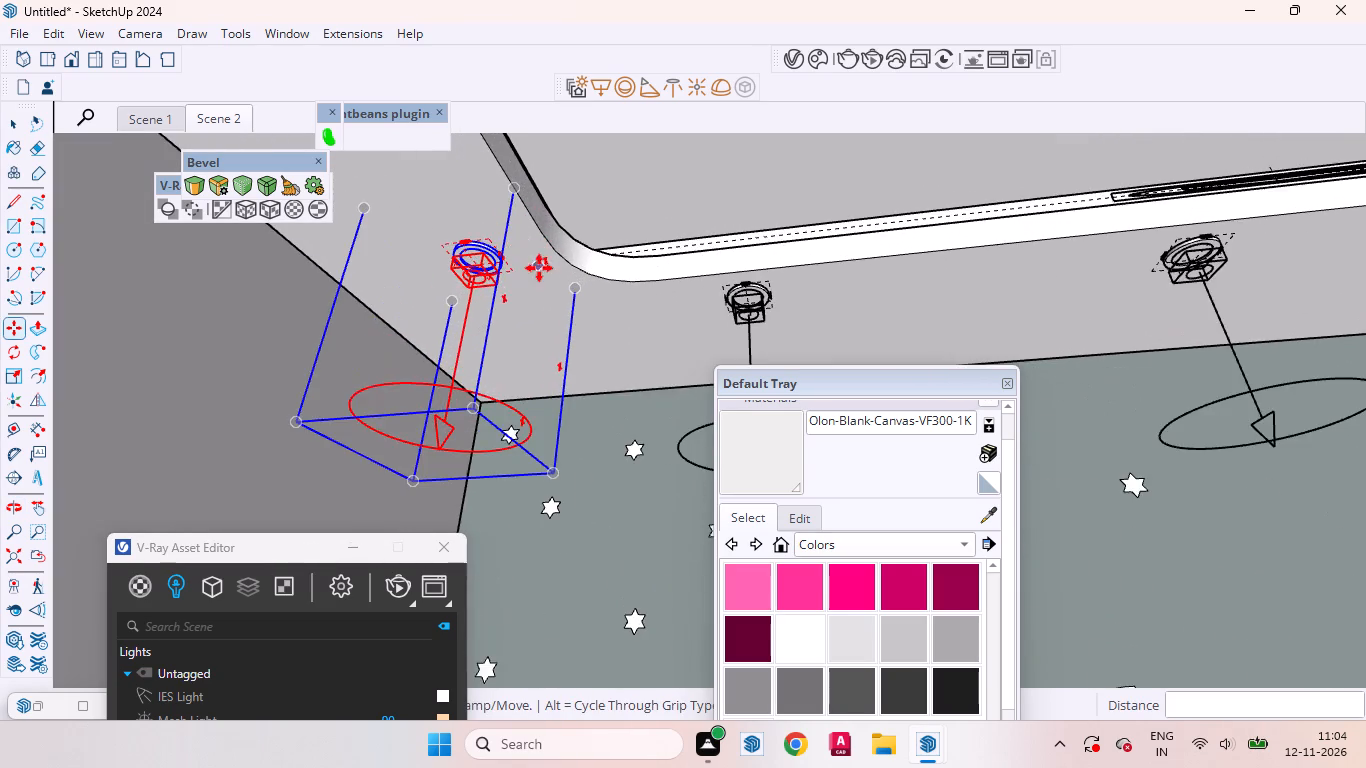
middle_drag(524, 269, 370, 291)
scroll(535, 314, up, 2)
middle_drag(566, 323, 517, 319)
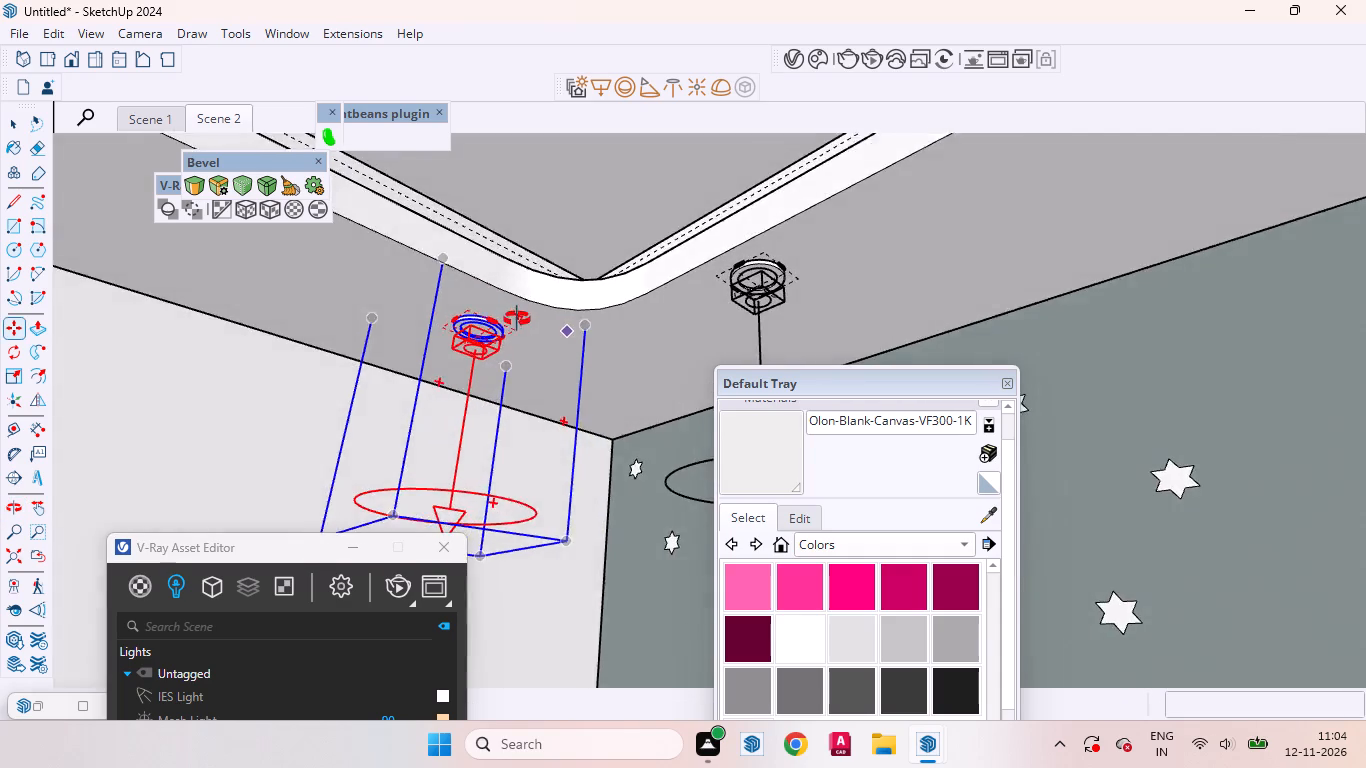
middle_drag(517, 319, 429, 327)
click(544, 350)
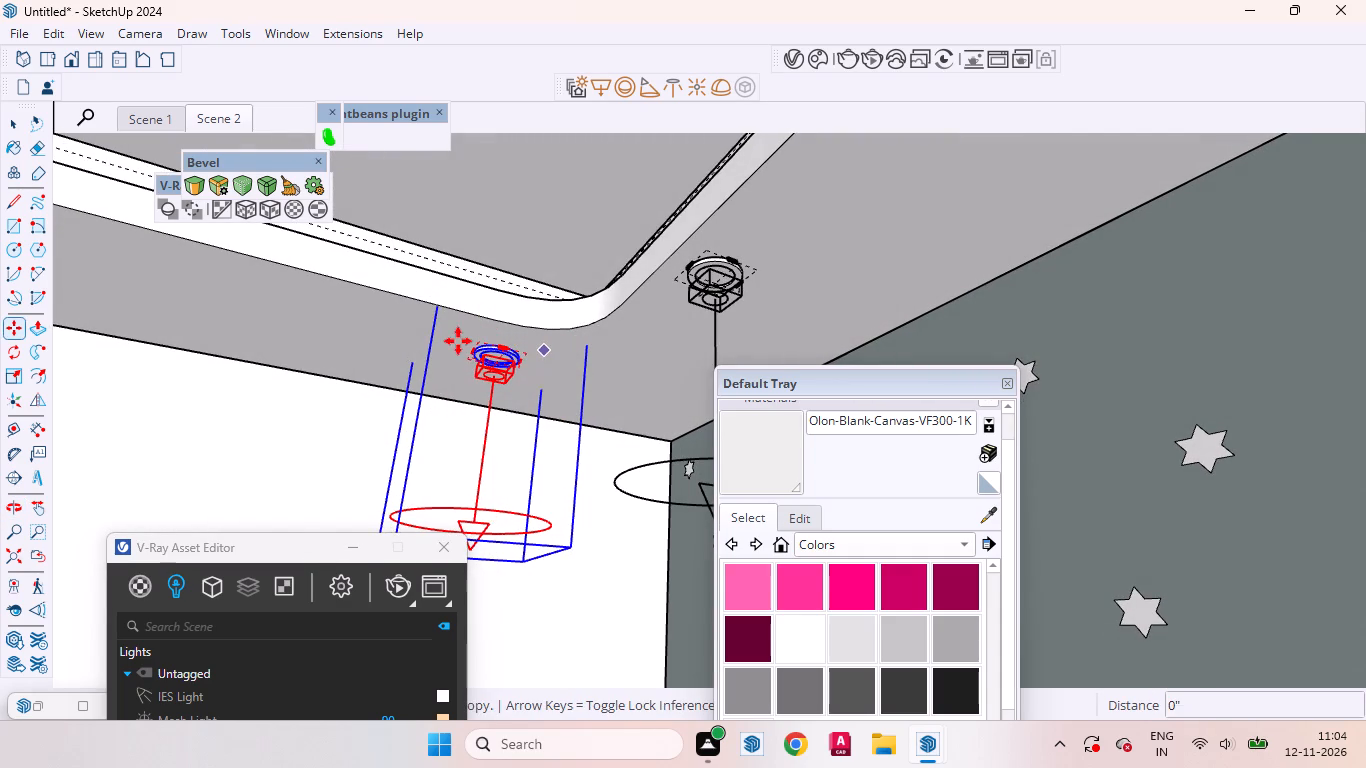
click(435, 326)
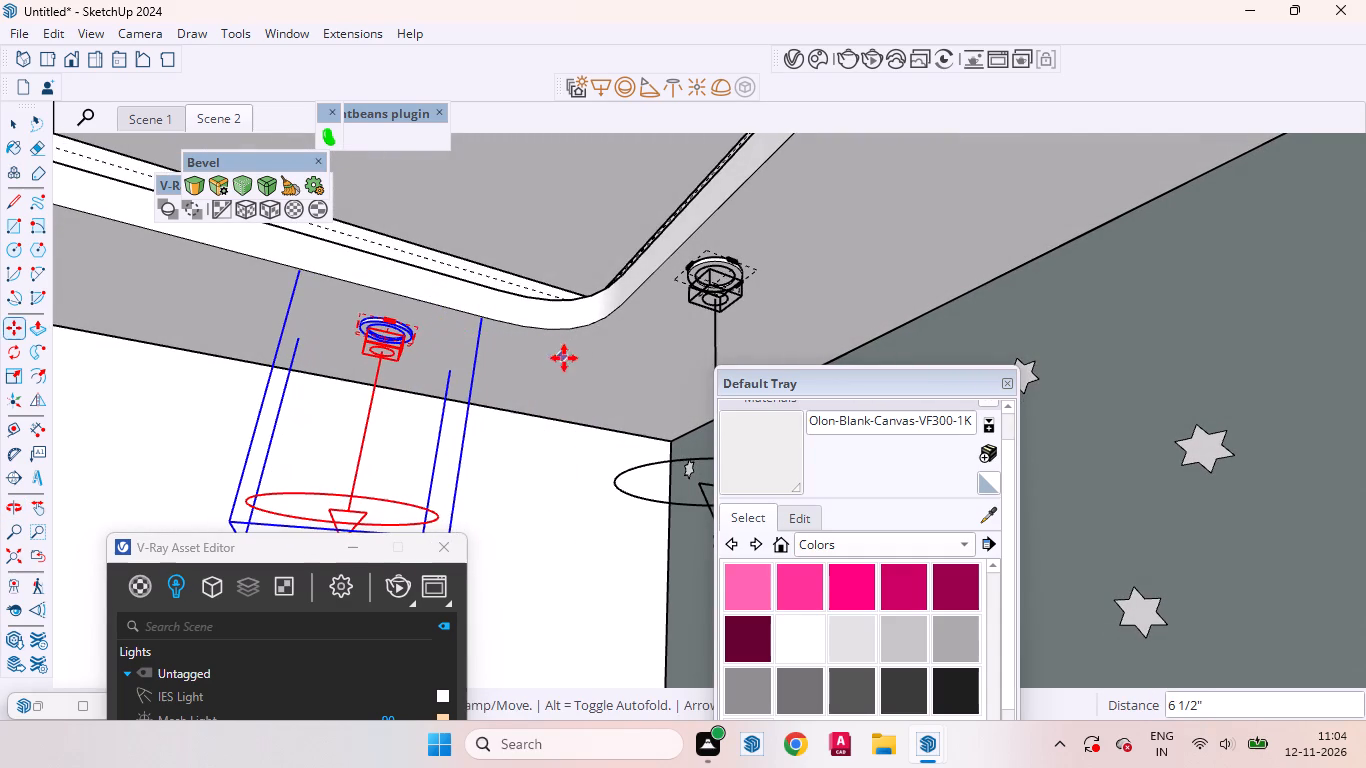
Array the fixture along the ceiling border of the side wall opposite the wardrobe as three copies spaced 2' apart.
scroll(599, 350, down, 2)
middle_drag(567, 360, 698, 404)
scroll(661, 308, down, 3)
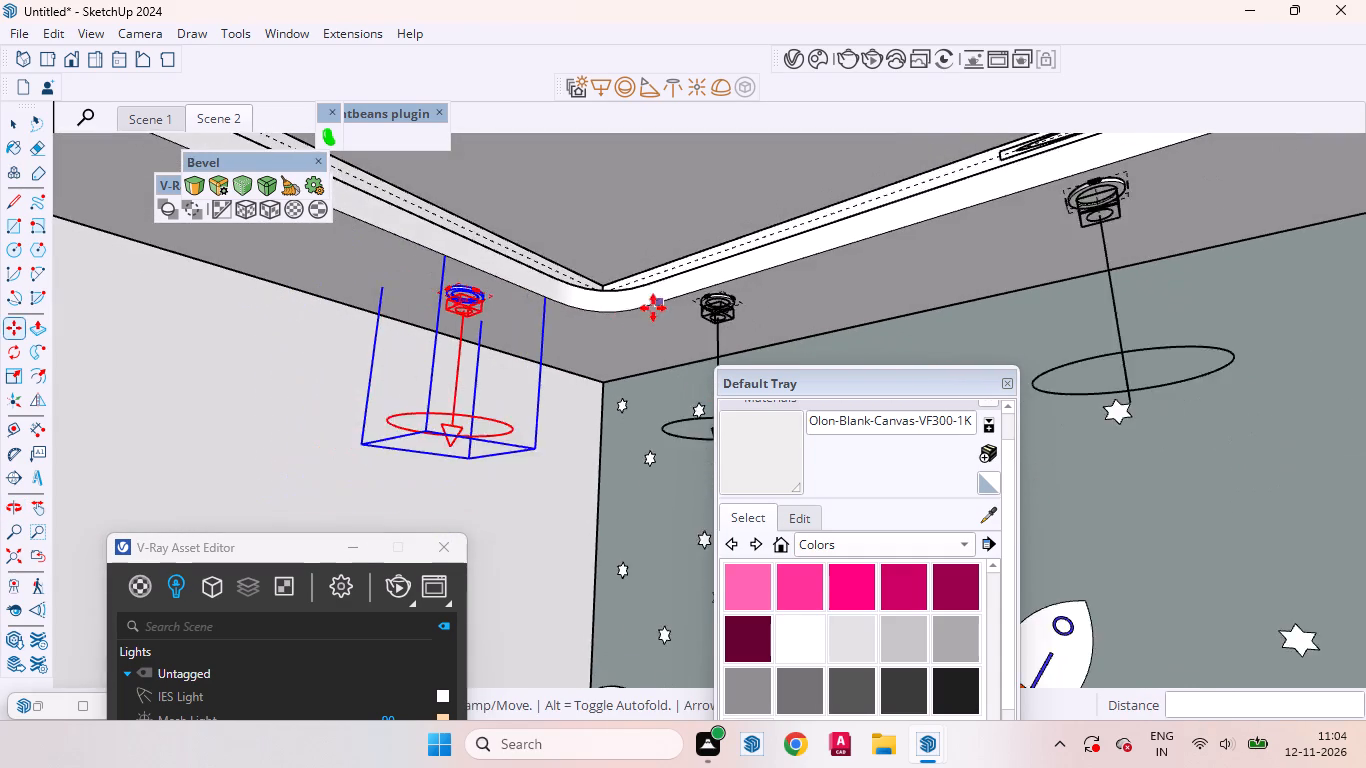
scroll(629, 312, down, 4)
middle_drag(582, 369, 406, 369)
click(533, 469)
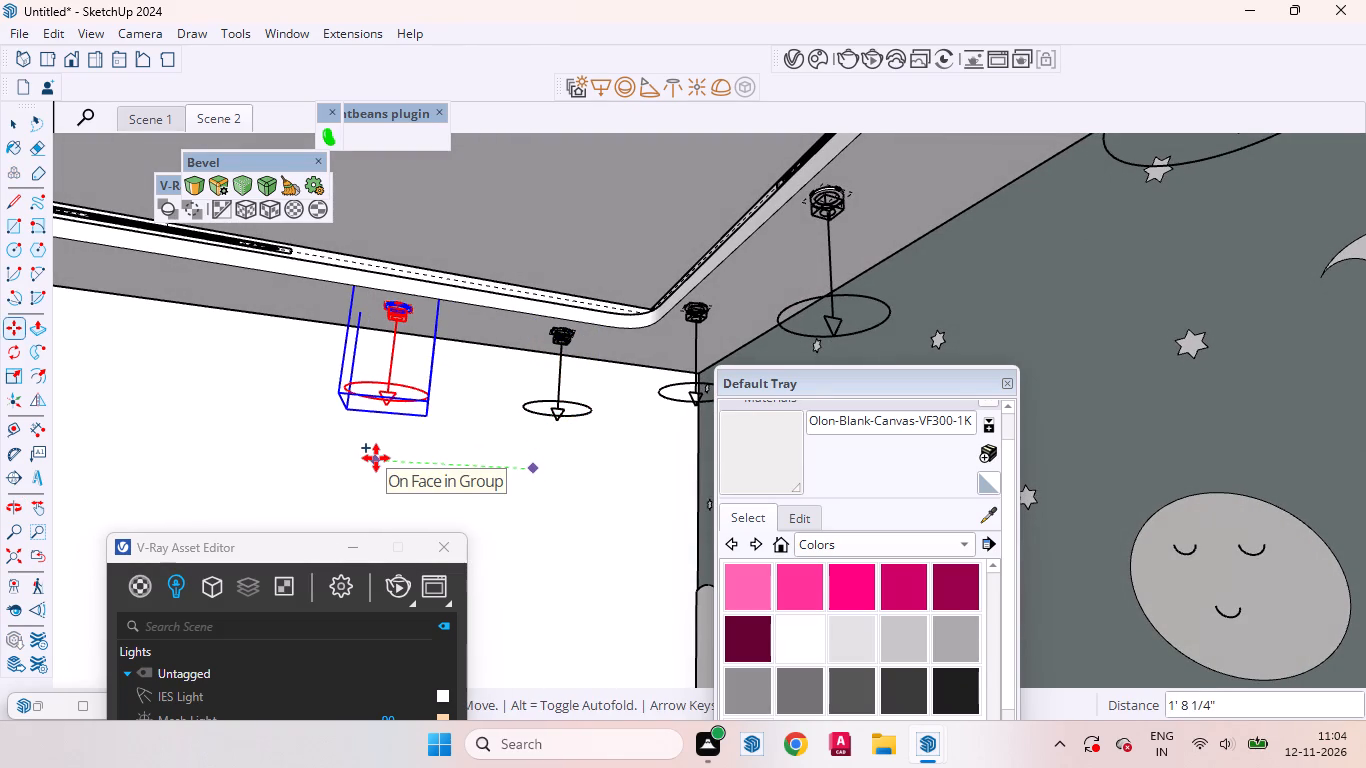
text(2')
key(Return)
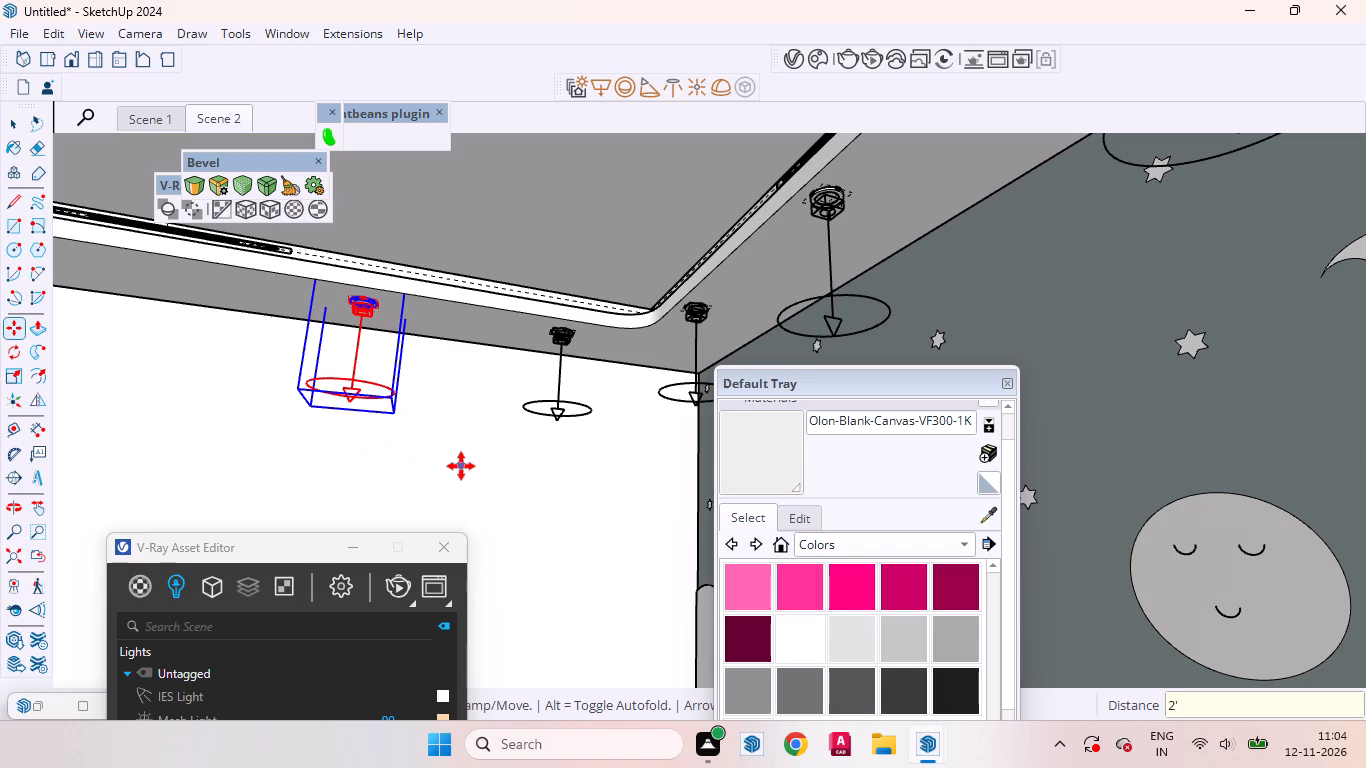
key(shift+asterisk)
key(3)
key(Return)
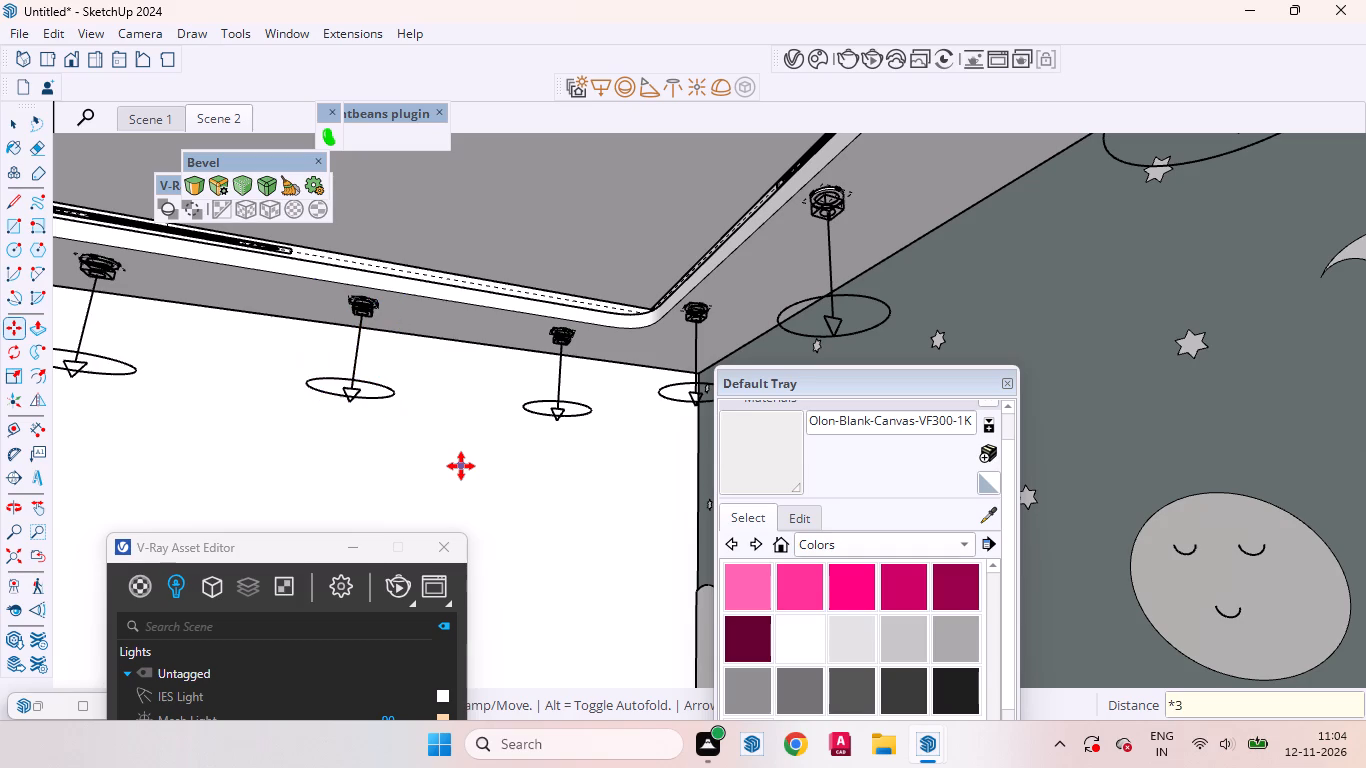
key(space)
Copy the side-wall row's end fixture about 2' 7" further, to the ceiling corner near the room's open front.
click(235, 115)
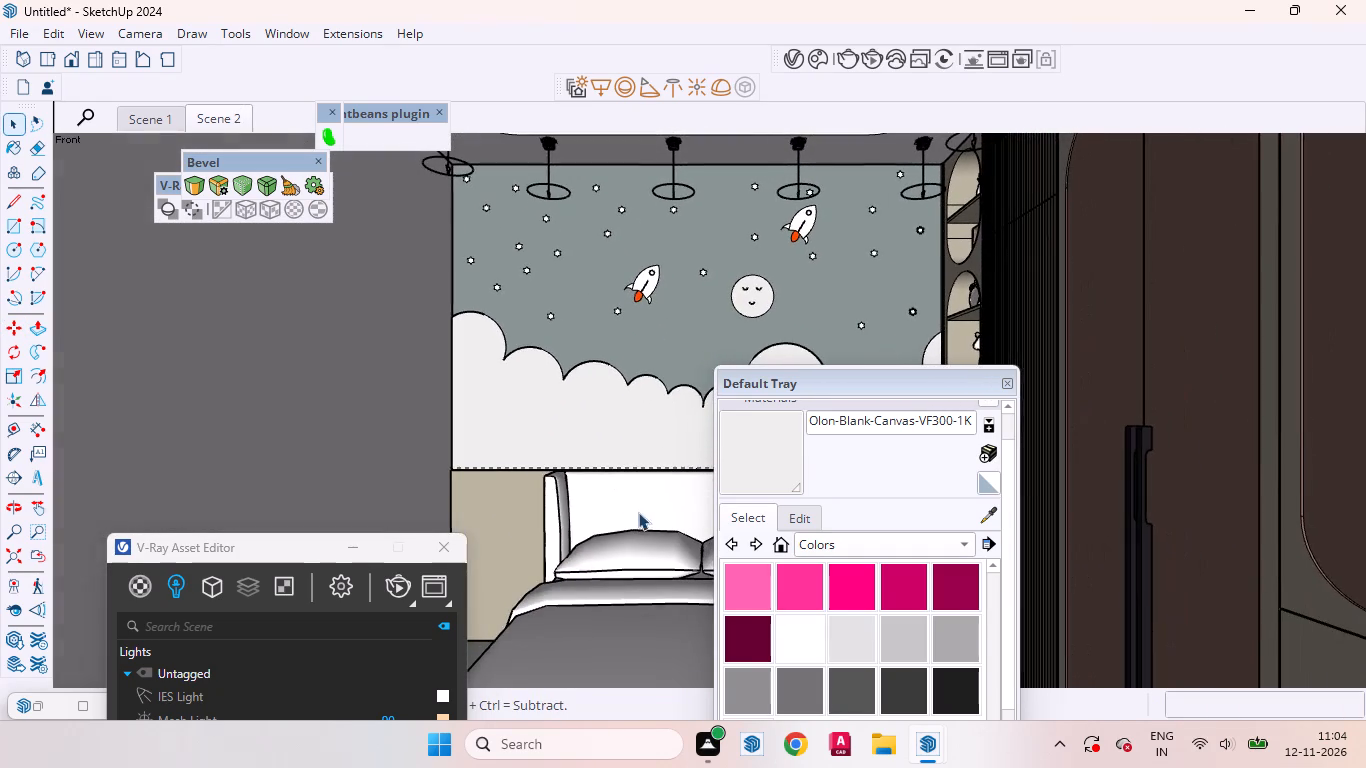
scroll(634, 519, down, 5)
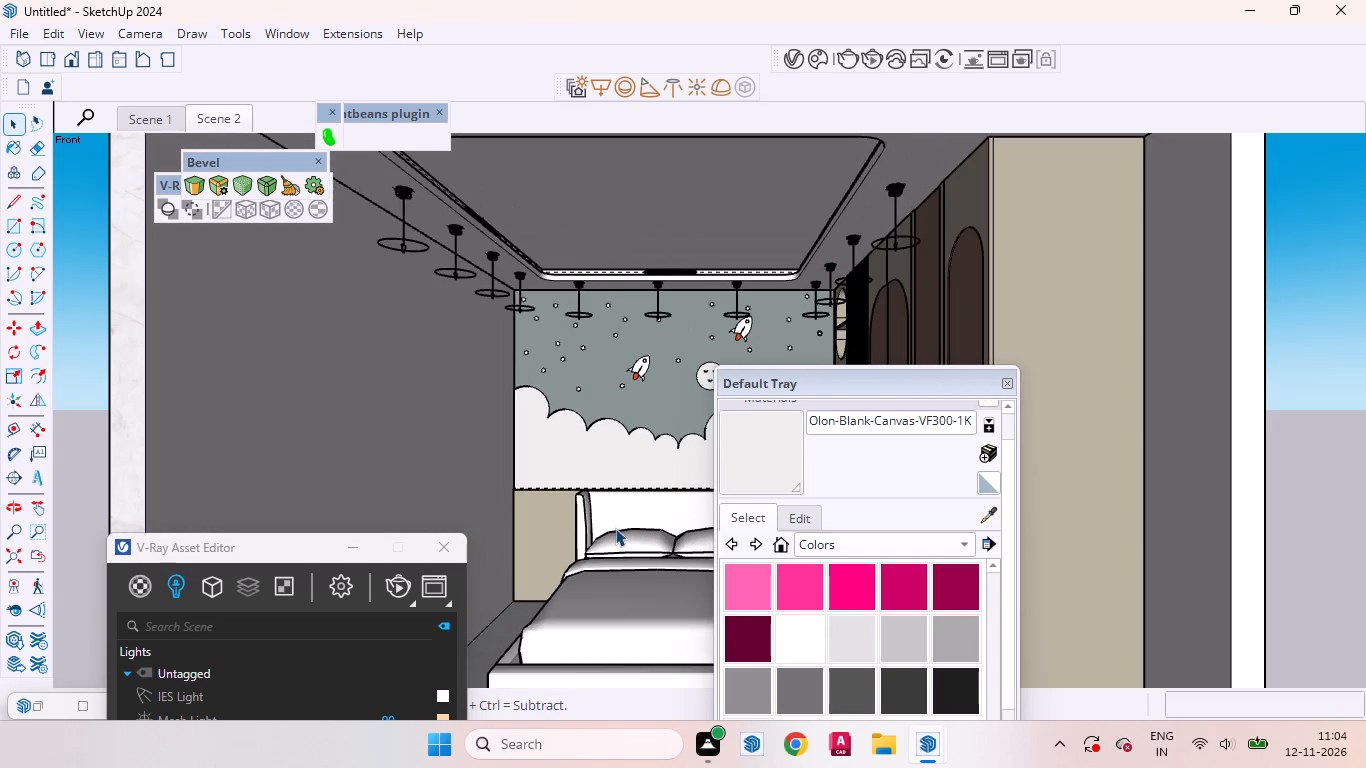
scroll(608, 539, down, 2)
middle_drag(443, 362, 350, 293)
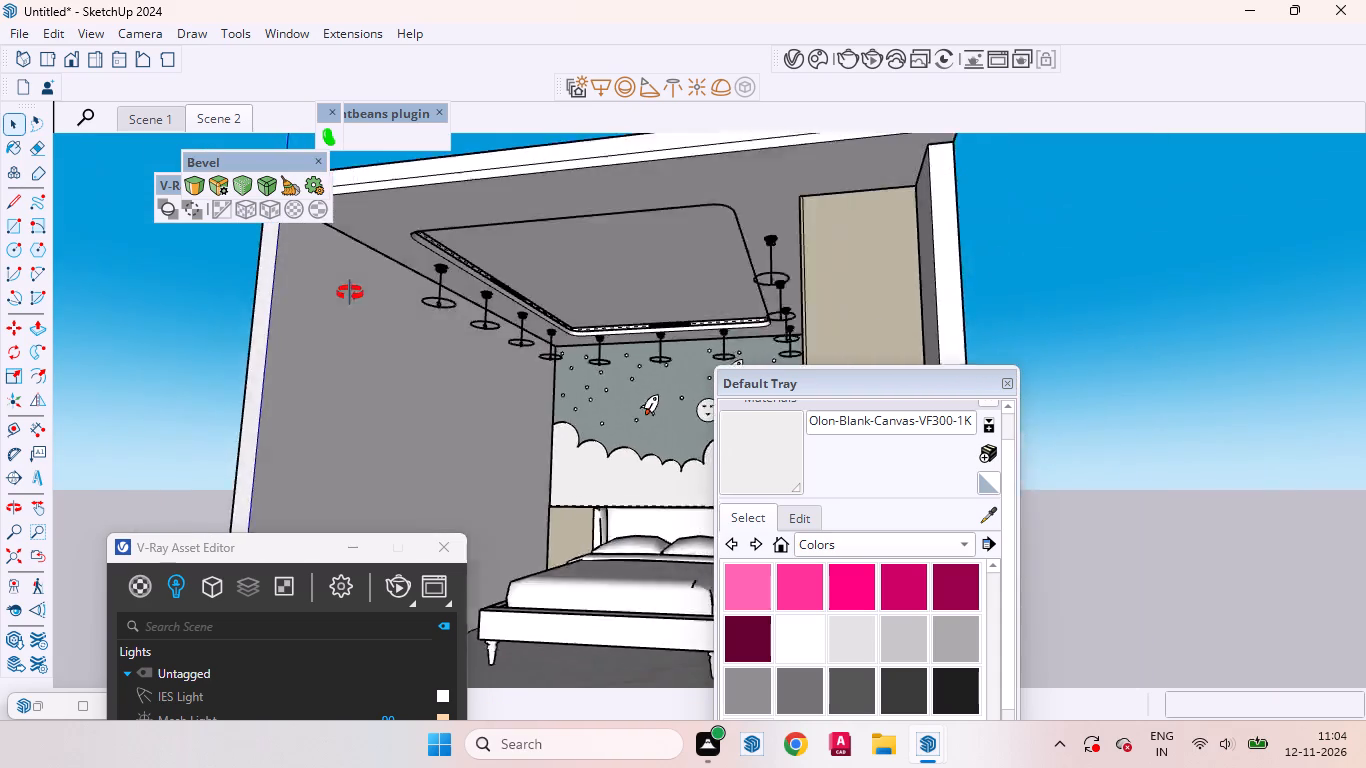
middle_drag(350, 293, 398, 331)
scroll(506, 451, down, 4)
middle_drag(453, 323, 316, 255)
scroll(410, 320, up, 12)
click(512, 382)
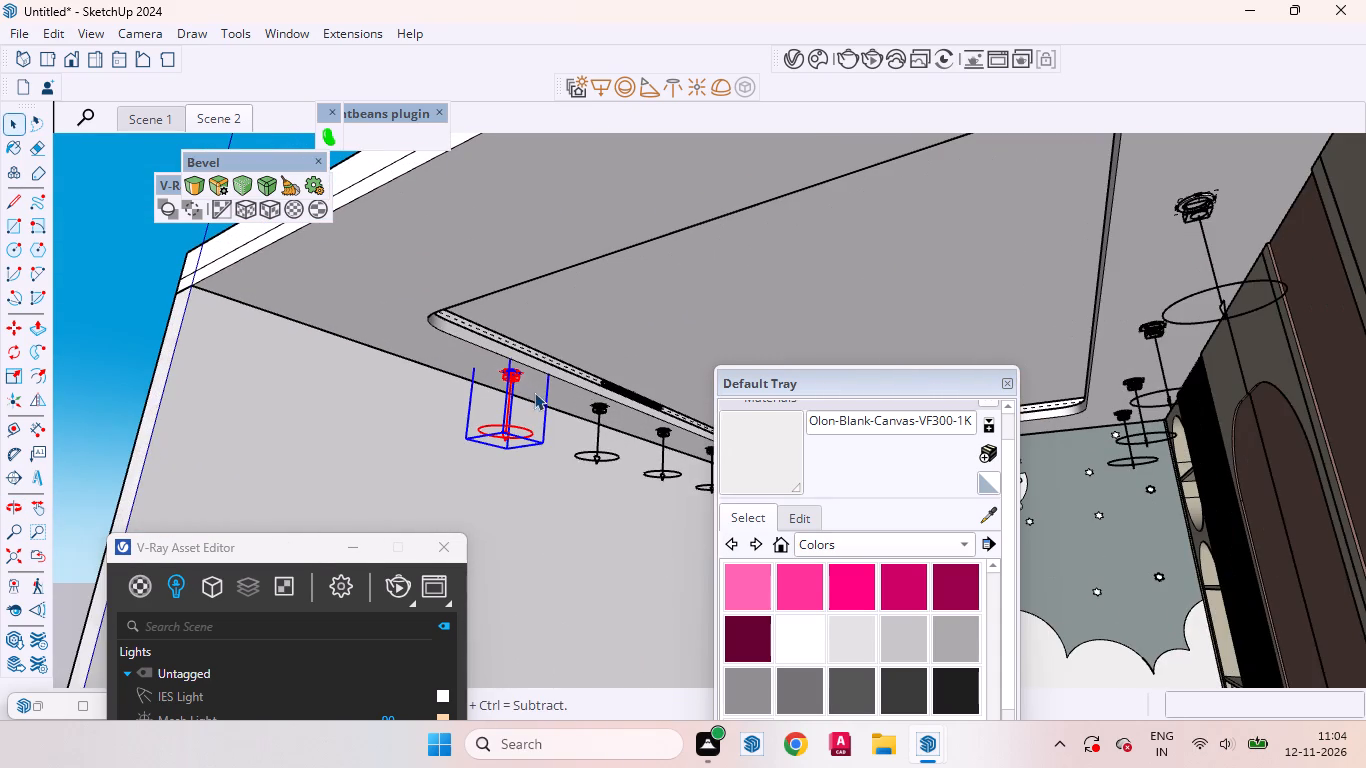
key(n)
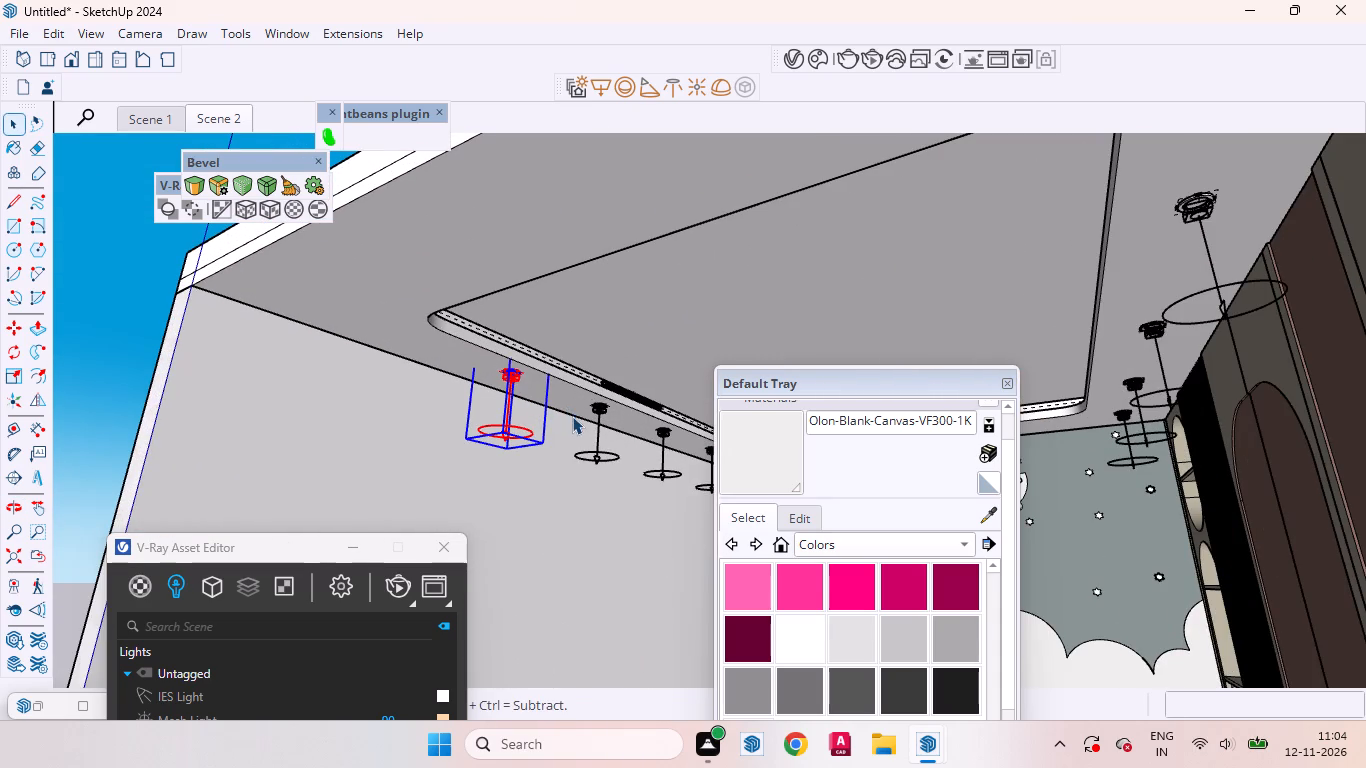
key(m)
click(572, 414)
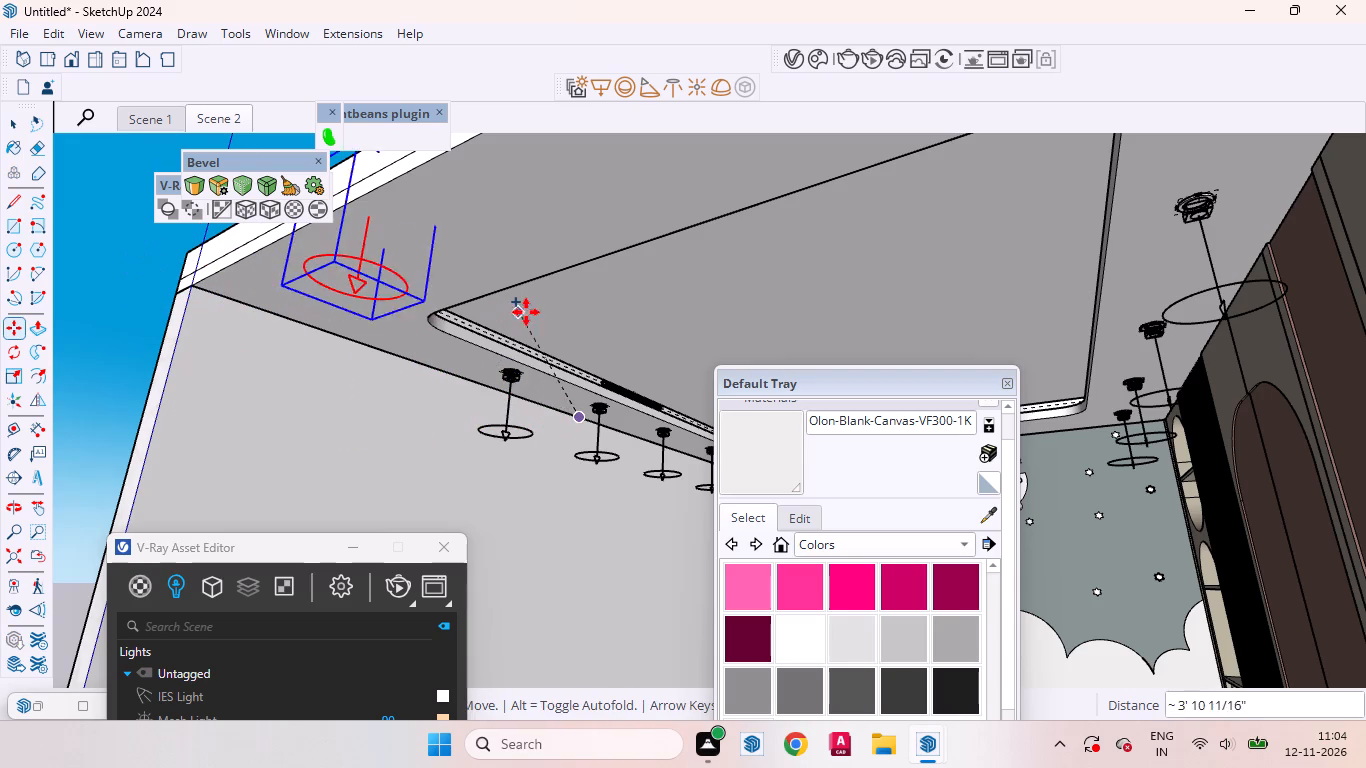
click(524, 376)
Array the front corner fixture across the open front's ceiling border as four copies spaced 2' apart toward the wardrobe.
middle_drag(499, 378, 682, 387)
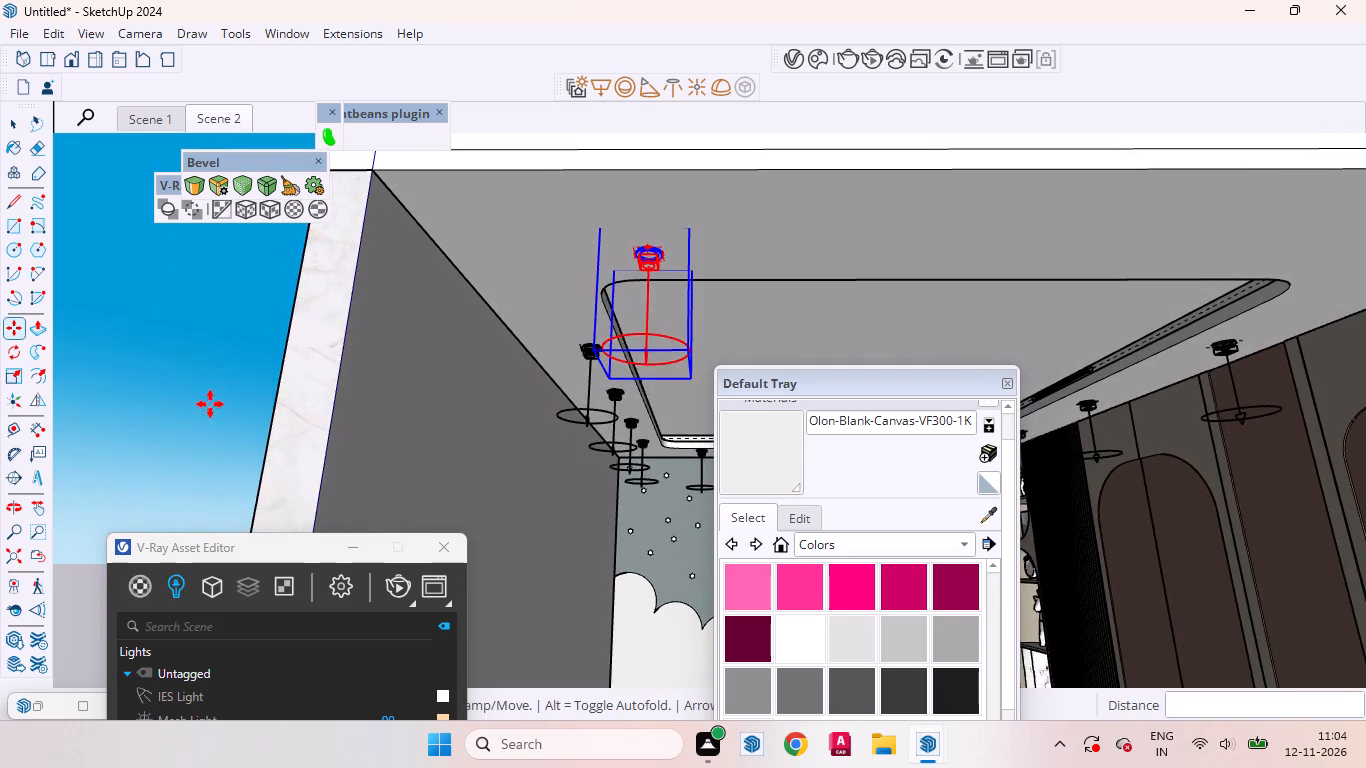
scroll(228, 400, down, 9)
middle_drag(304, 414, 327, 346)
scroll(48, 383, down, 4)
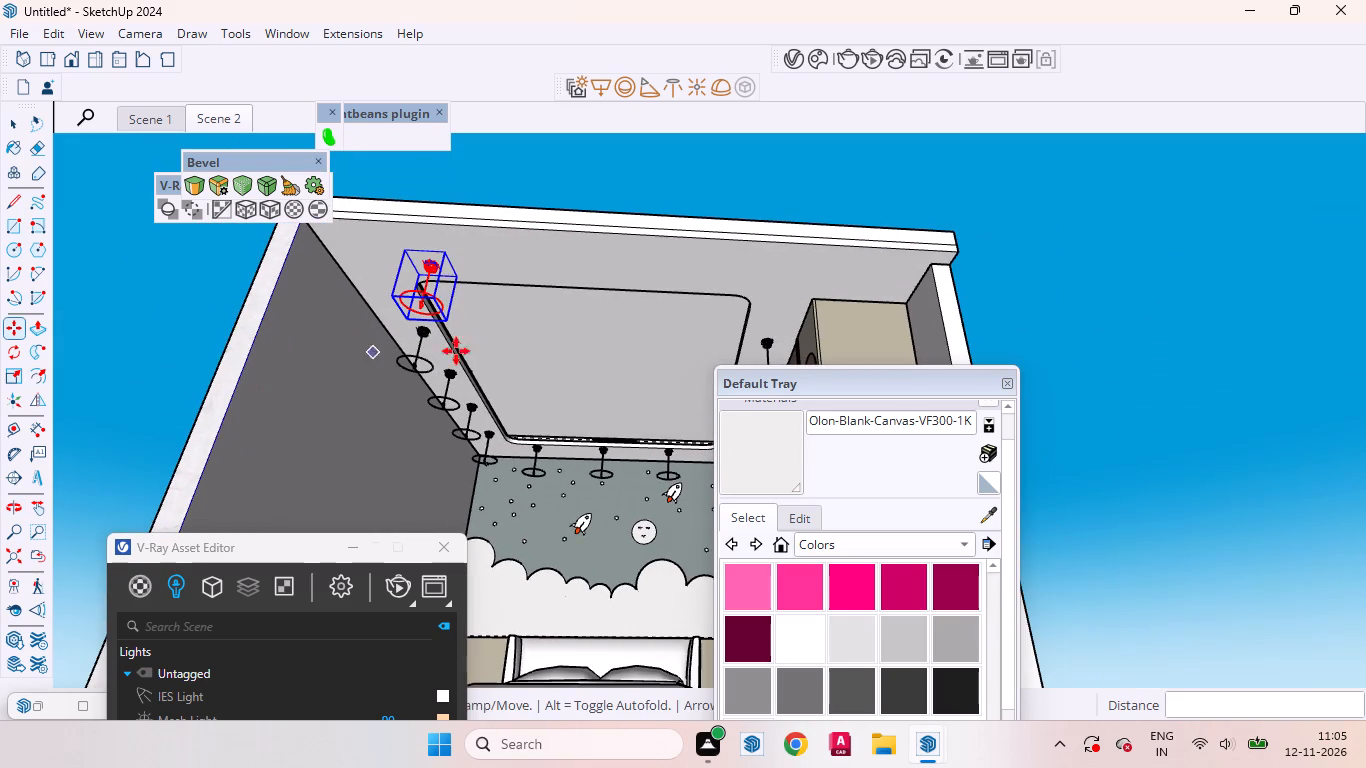
key(m)
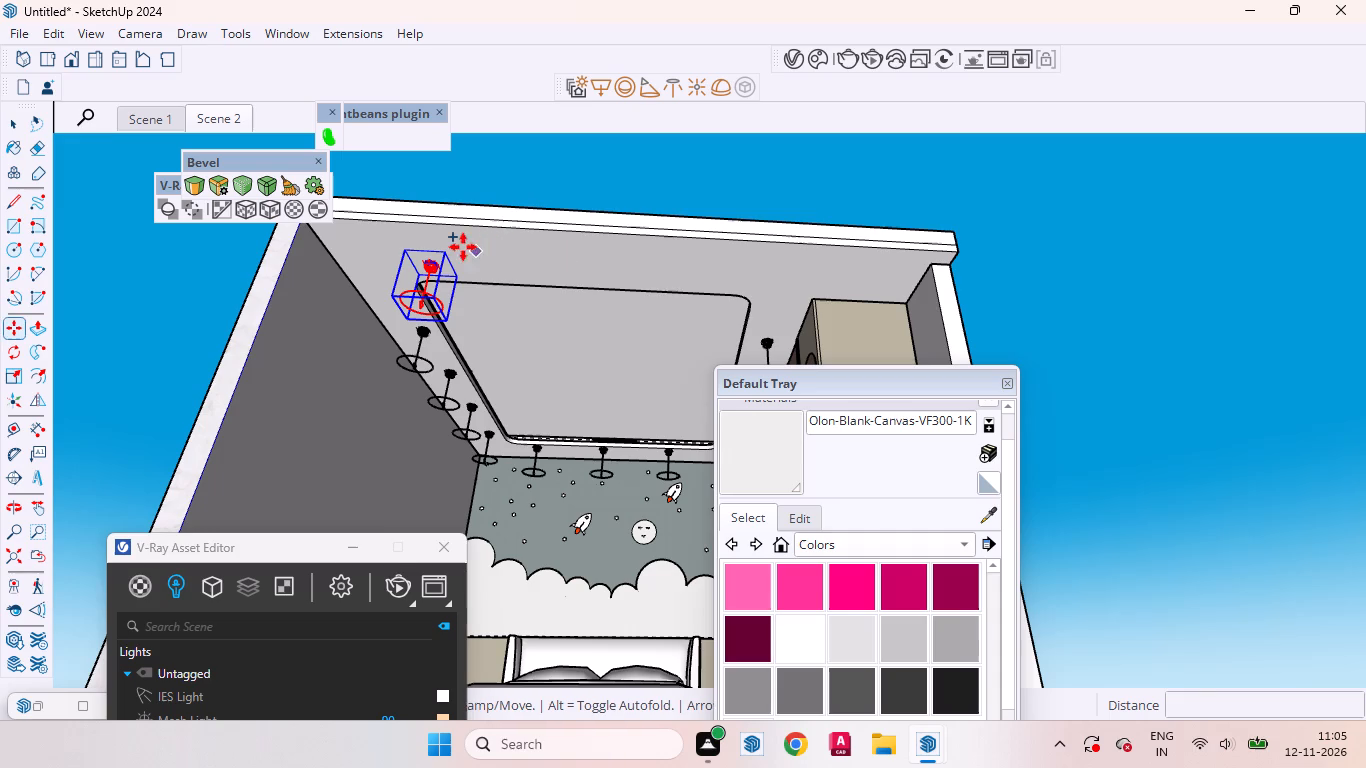
click(463, 247)
click(561, 258)
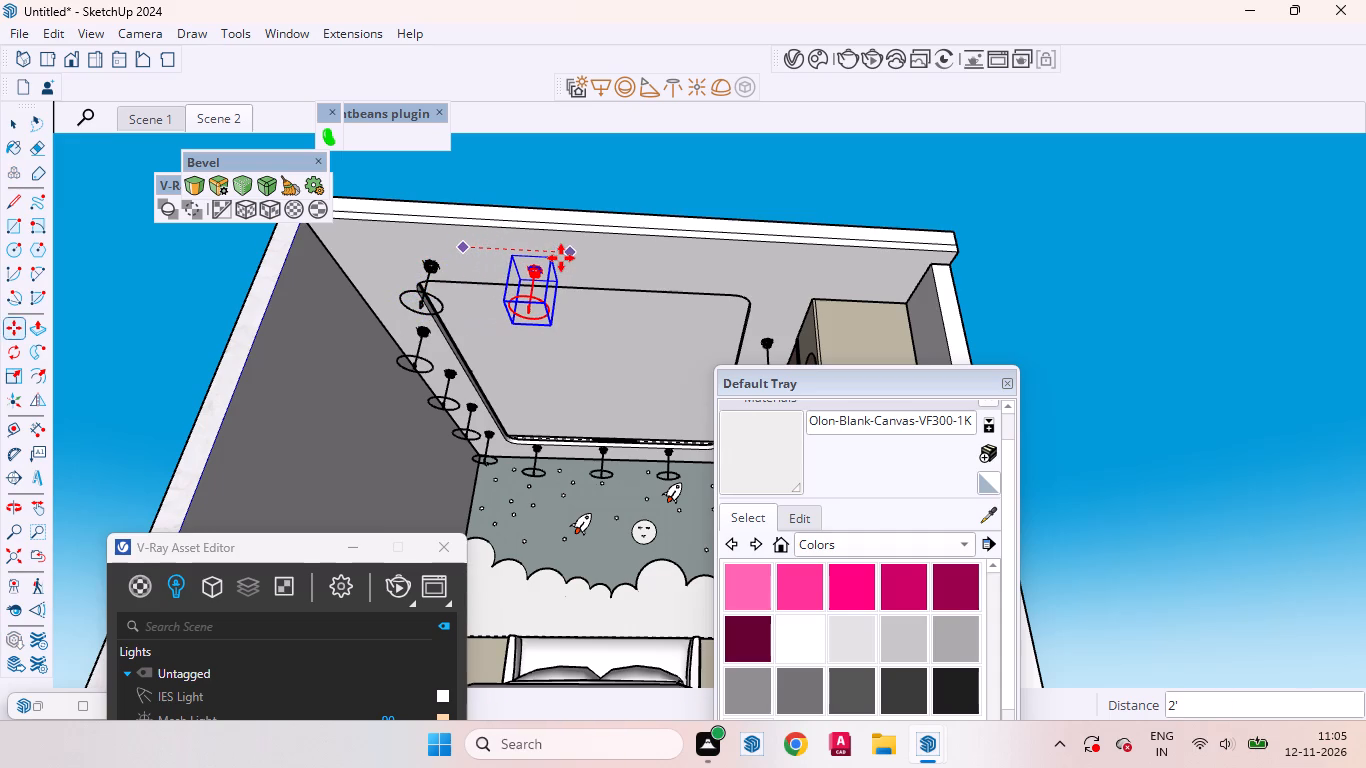
text(*4)
key(Return)
key(space)
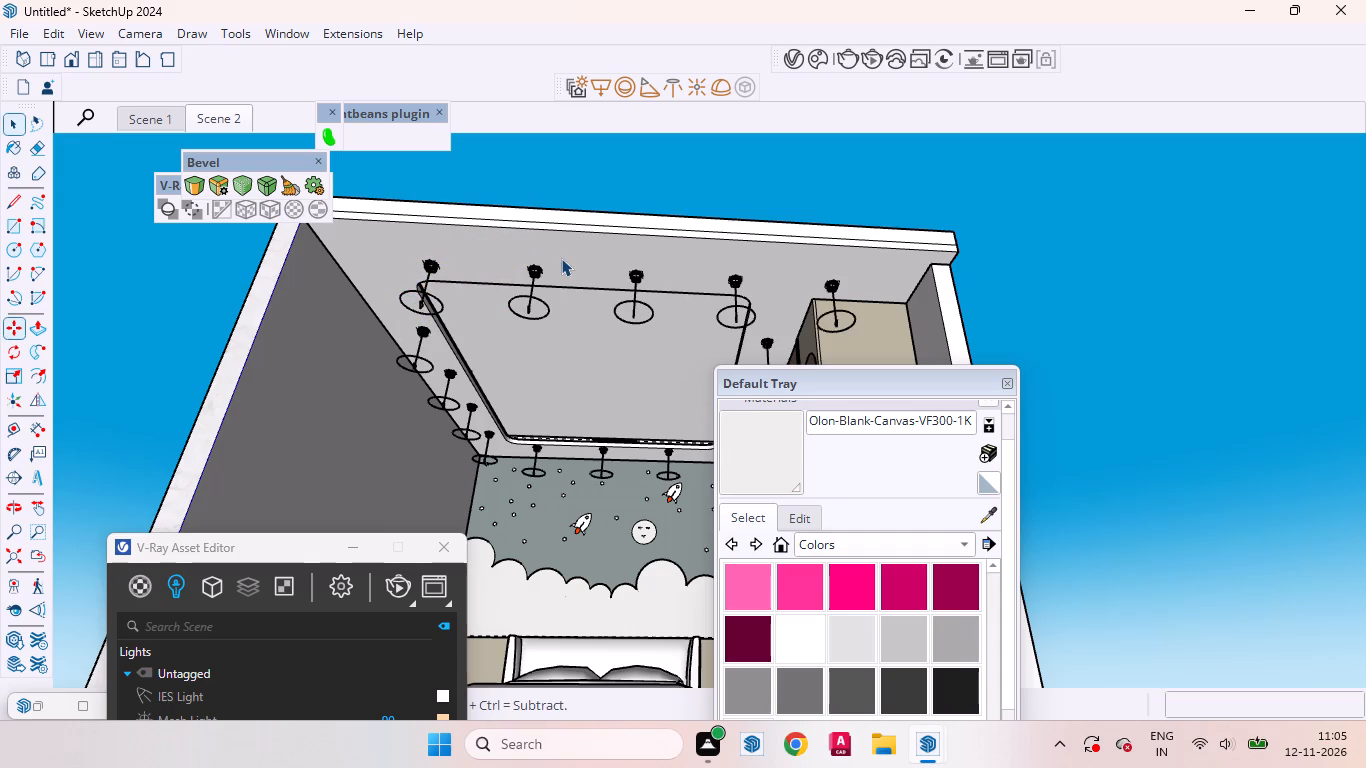
Move the front row's last fixture, beside the wardrobe's end panel, along the border toward the wardrobe-side wall.
scroll(901, 297, up, 5)
scroll(815, 287, down, 5)
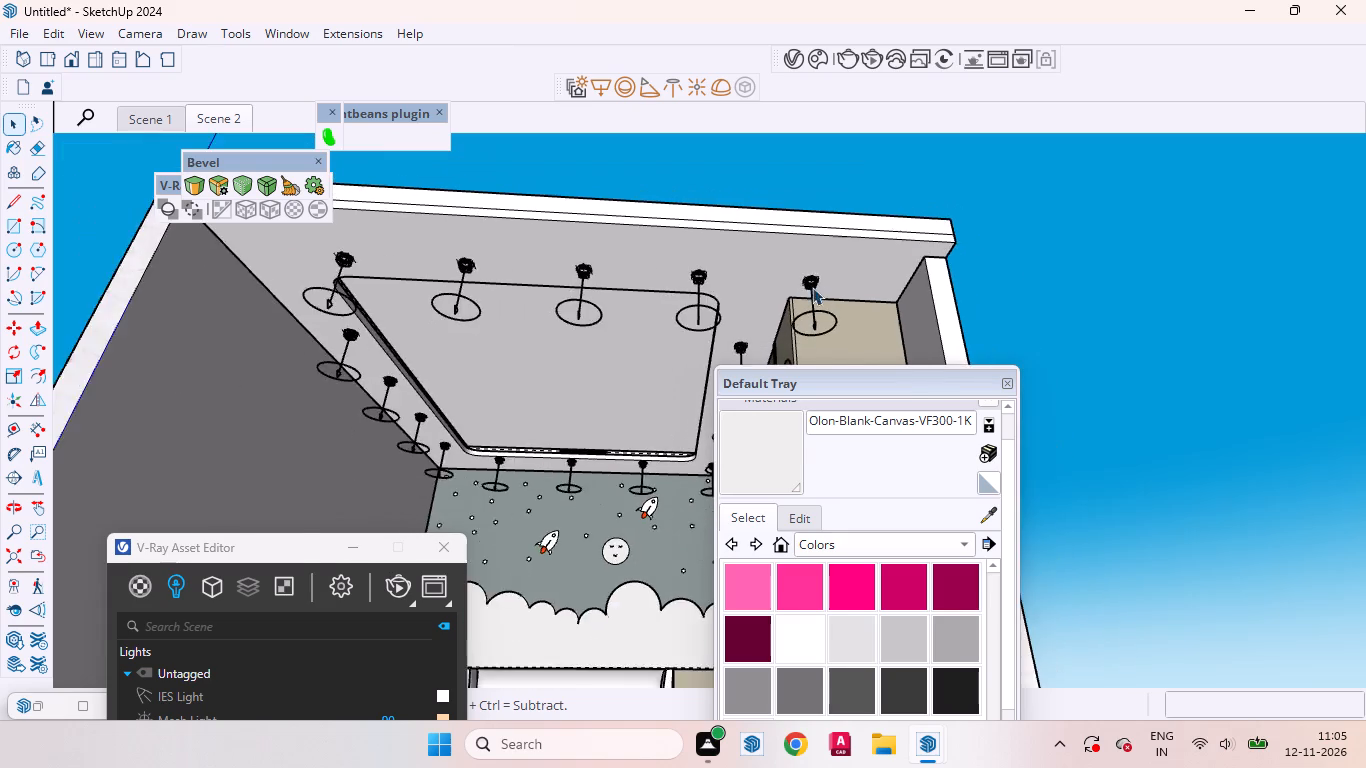
scroll(812, 287, down, 3)
middle_drag(789, 301, 918, 340)
scroll(703, 264, down, 8)
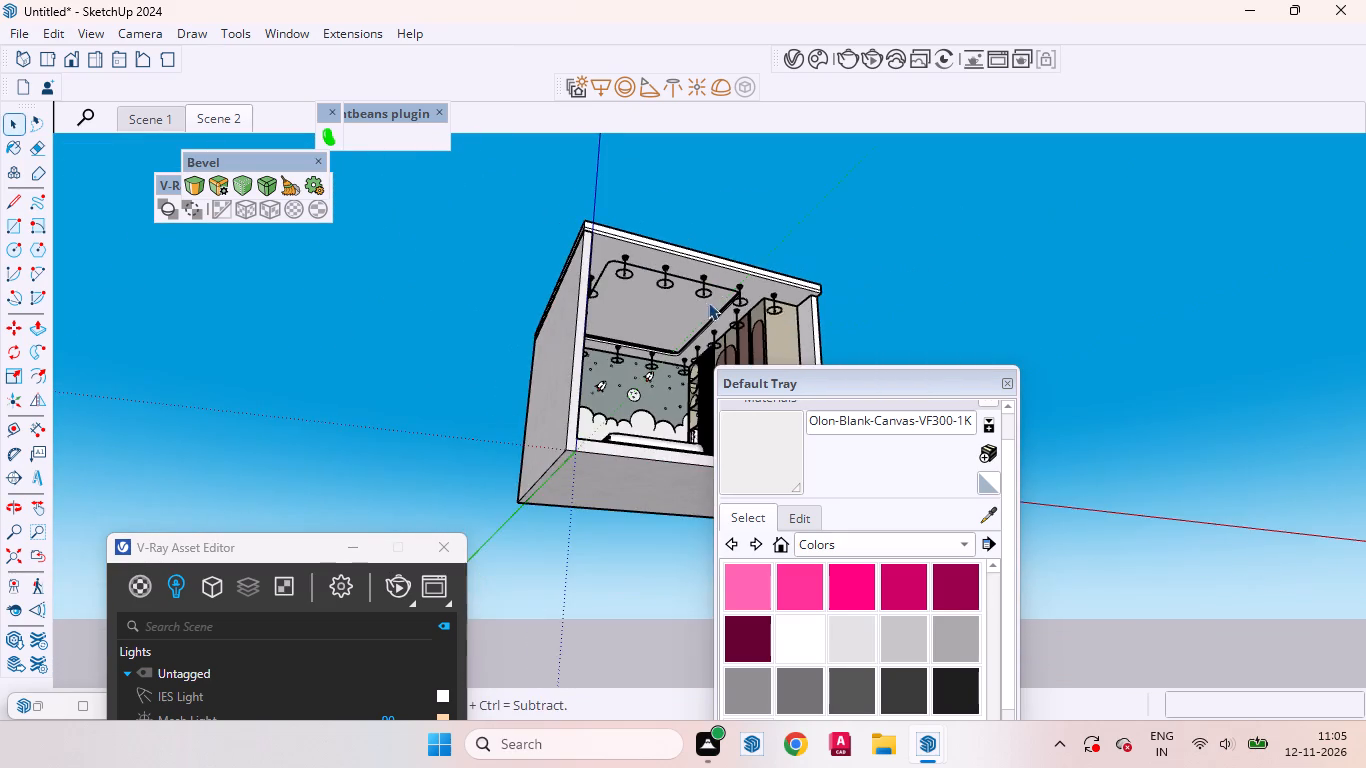
middle_drag(715, 309, 872, 349)
scroll(806, 310, up, 12)
scroll(595, 225, down, 10)
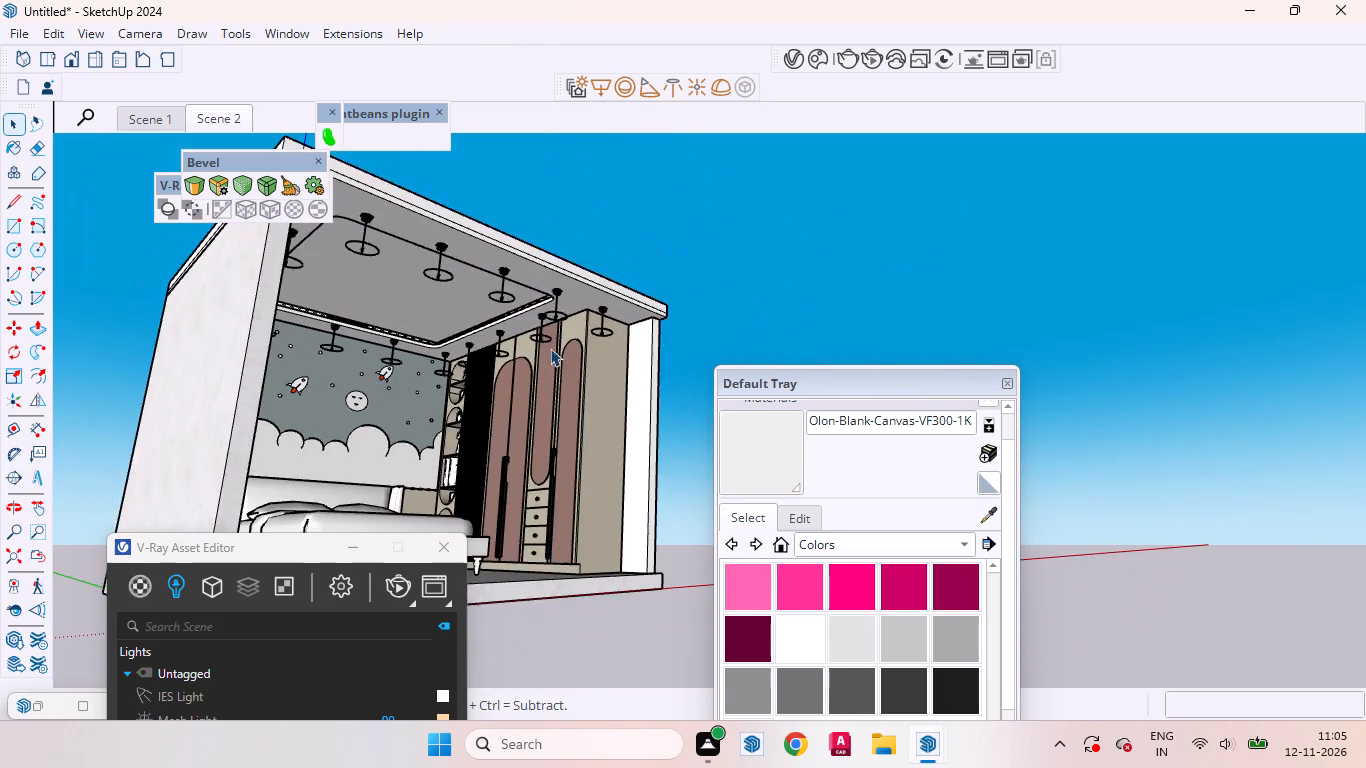
scroll(627, 337, up, 9)
middle_drag(520, 289, 625, 321)
scroll(633, 270, up, 5)
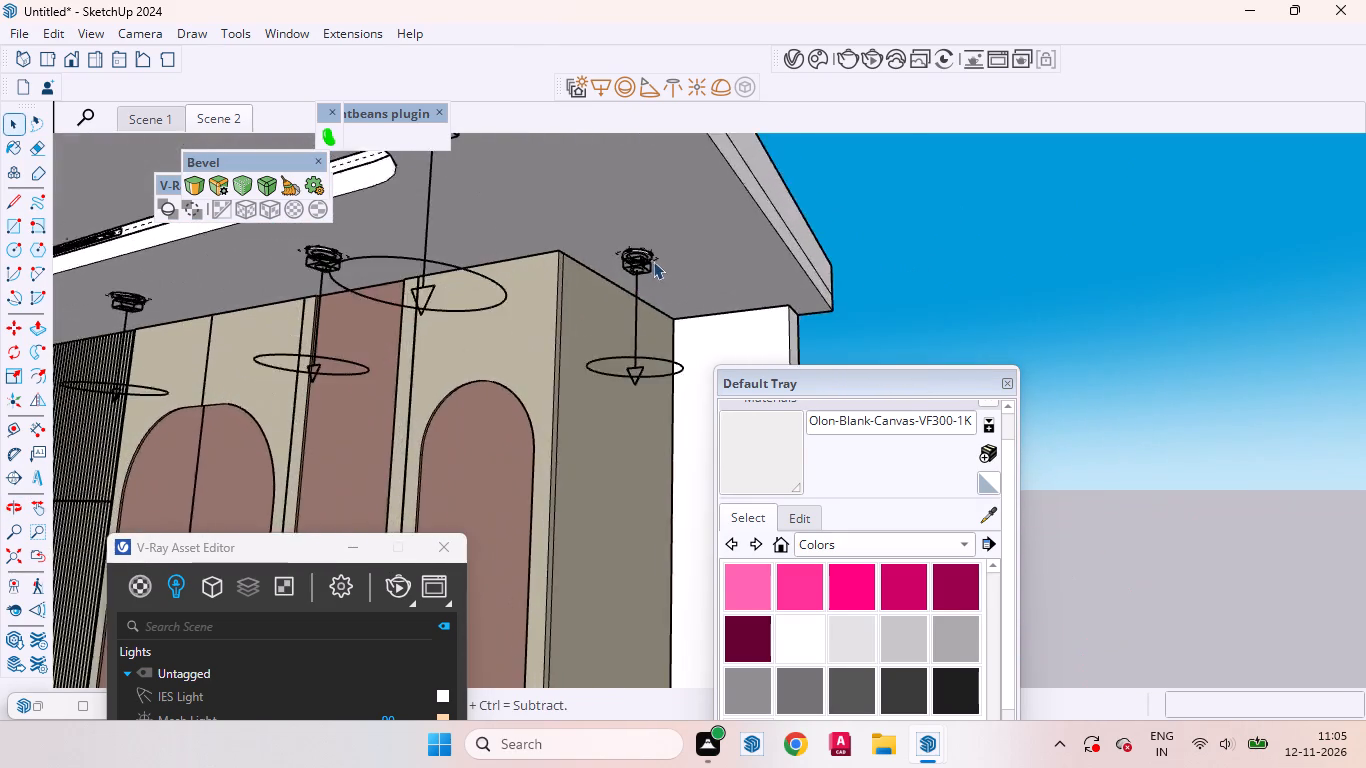
scroll(653, 261, up, 3)
click(614, 263)
middle_drag(651, 280, 827, 323)
scroll(824, 323, up, 1)
middle_drag(656, 293, 294, 358)
scroll(393, 336, down, 9)
middle_drag(542, 359, 461, 257)
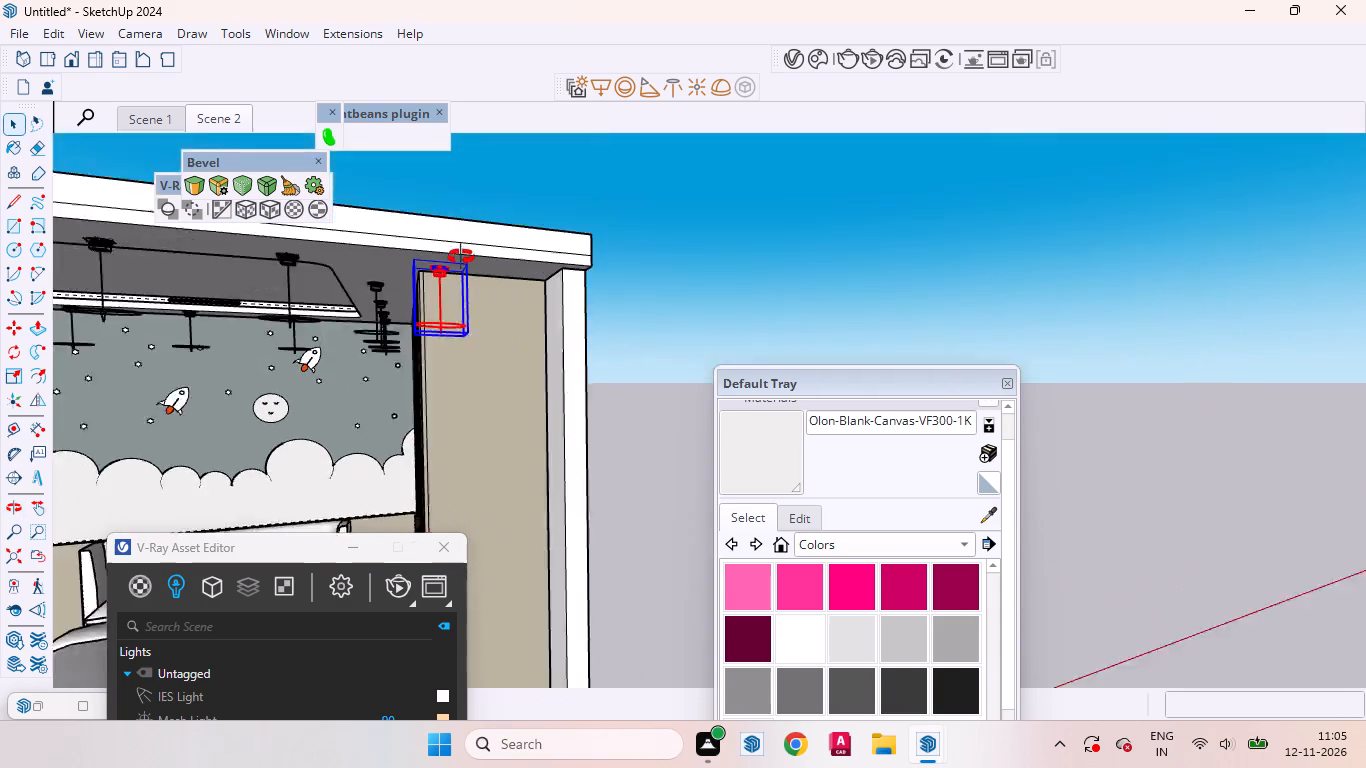
middle_drag(461, 257, 461, 239)
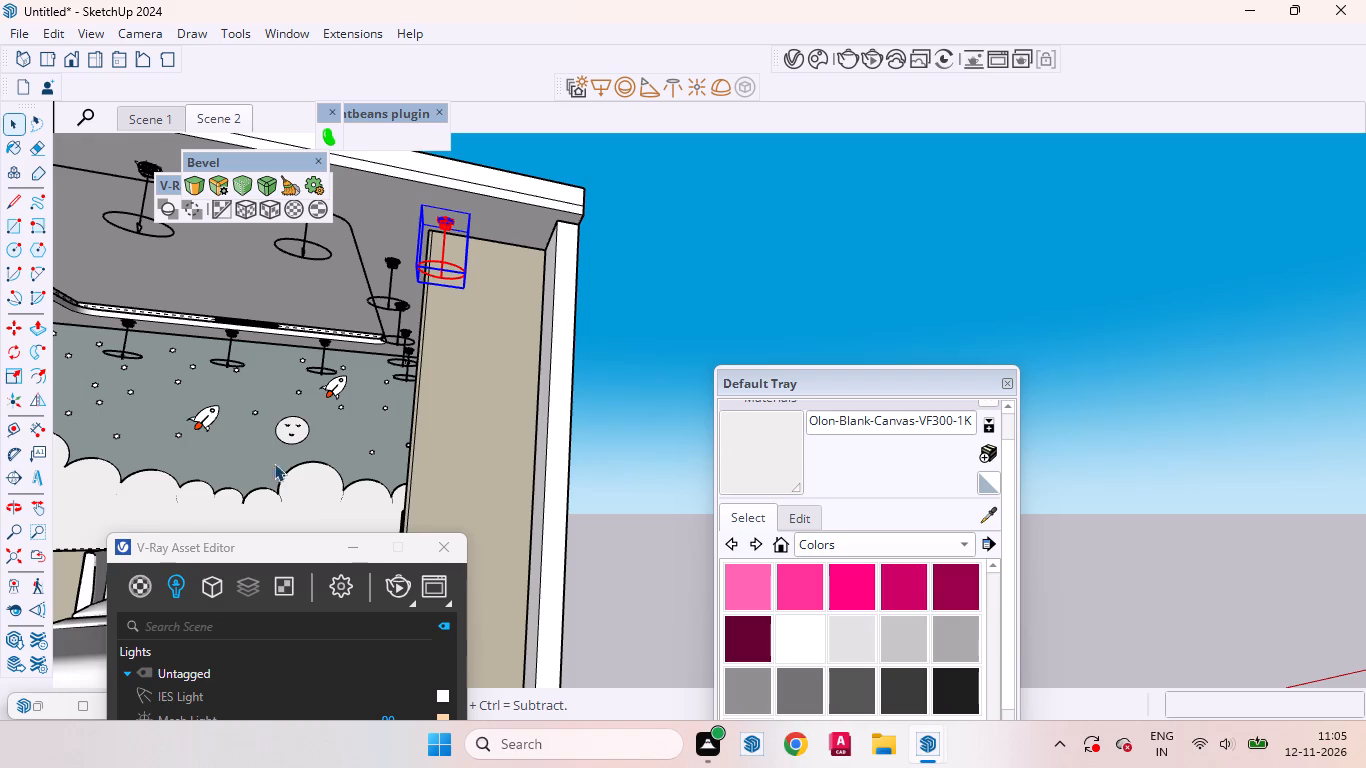
scroll(626, 243, down, 4)
scroll(547, 220, up, 7)
middle_drag(555, 347, 484, 377)
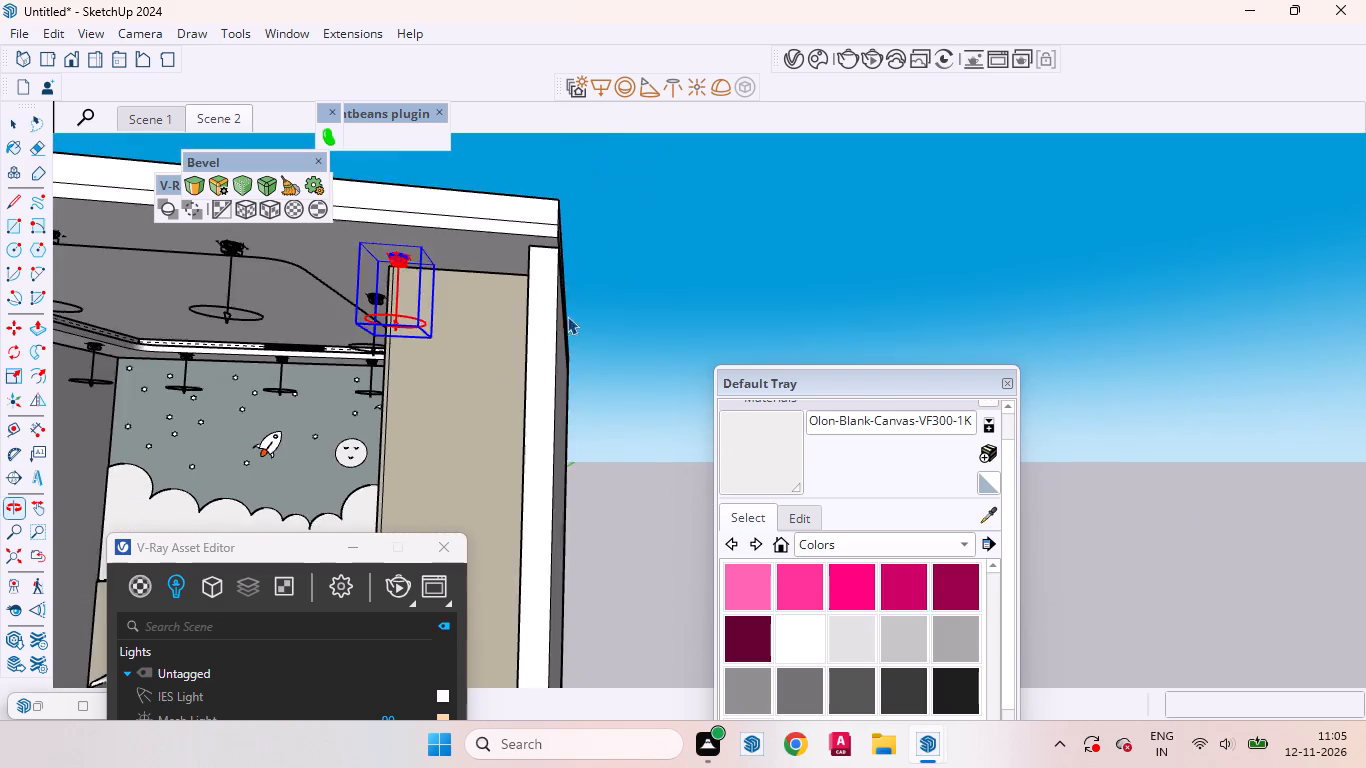
scroll(682, 267, down, 8)
key(m)
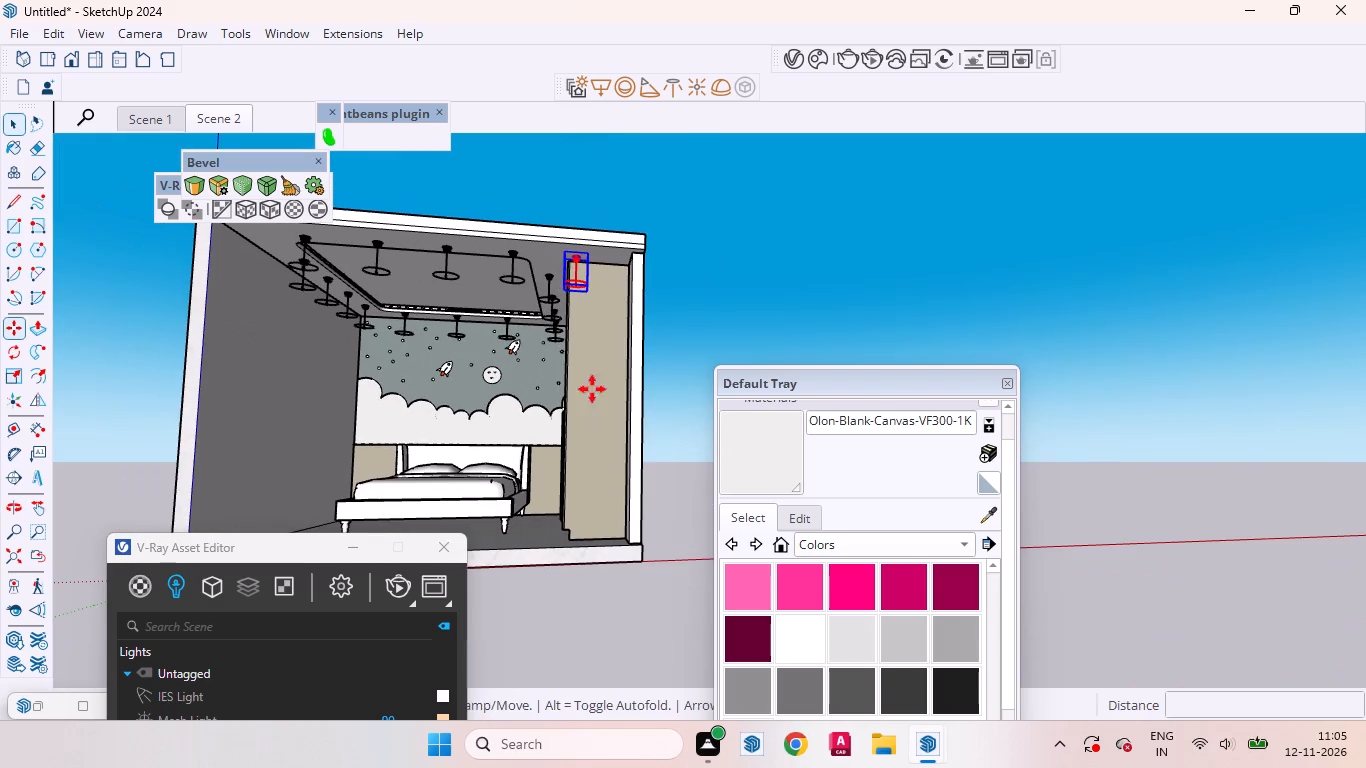
scroll(552, 367, up, 3)
click(590, 330)
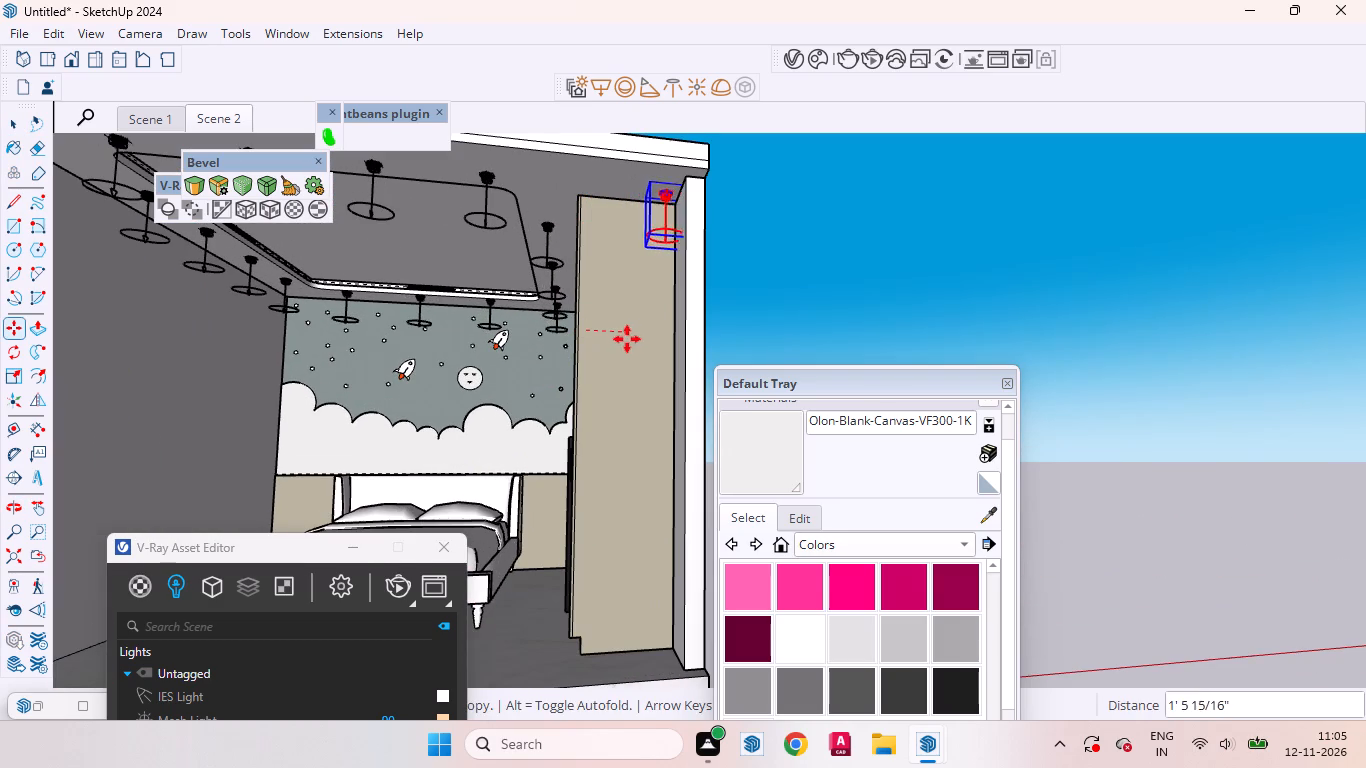
click(609, 340)
Examine the ceiling fixture layout around the wardrobe from the Scene 1 and Scene 2 views.
middle_drag(582, 338, 875, 392)
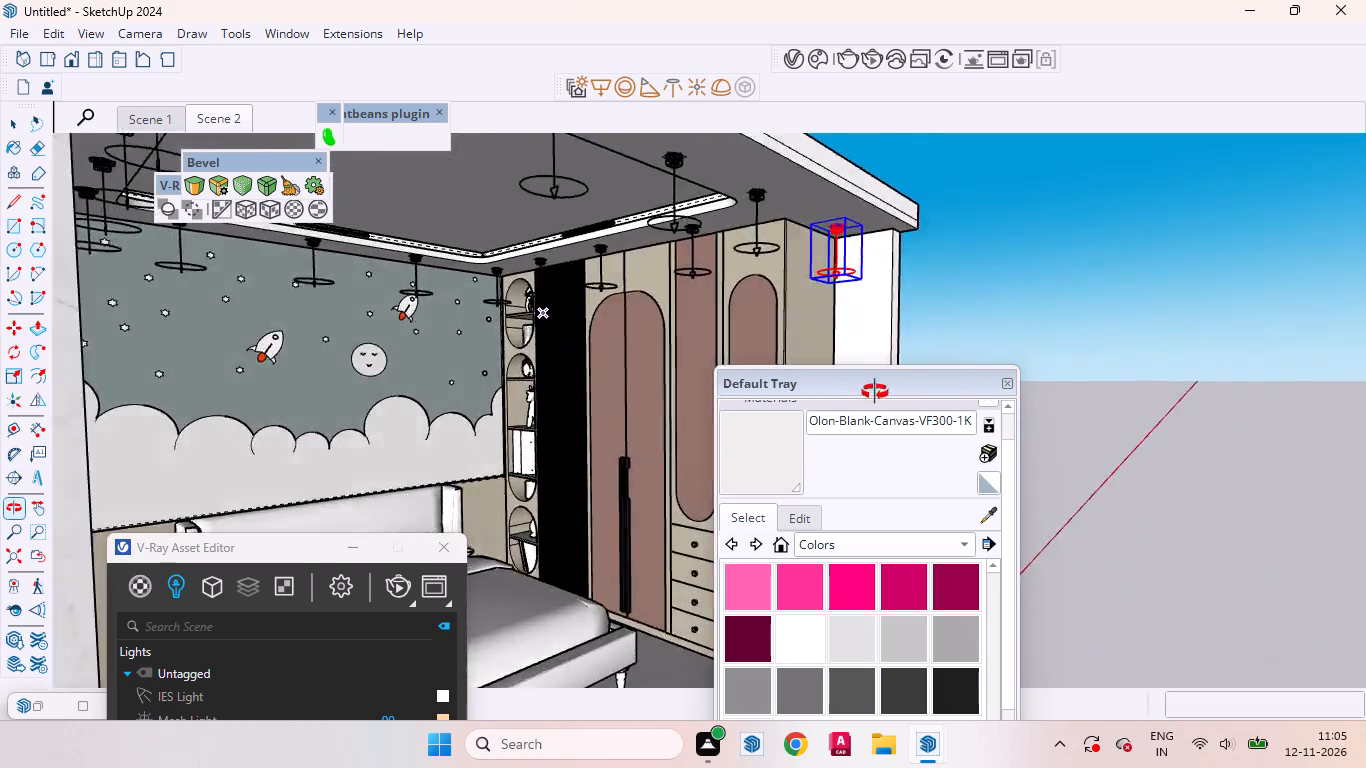
middle_drag(875, 392, 967, 396)
click(165, 109)
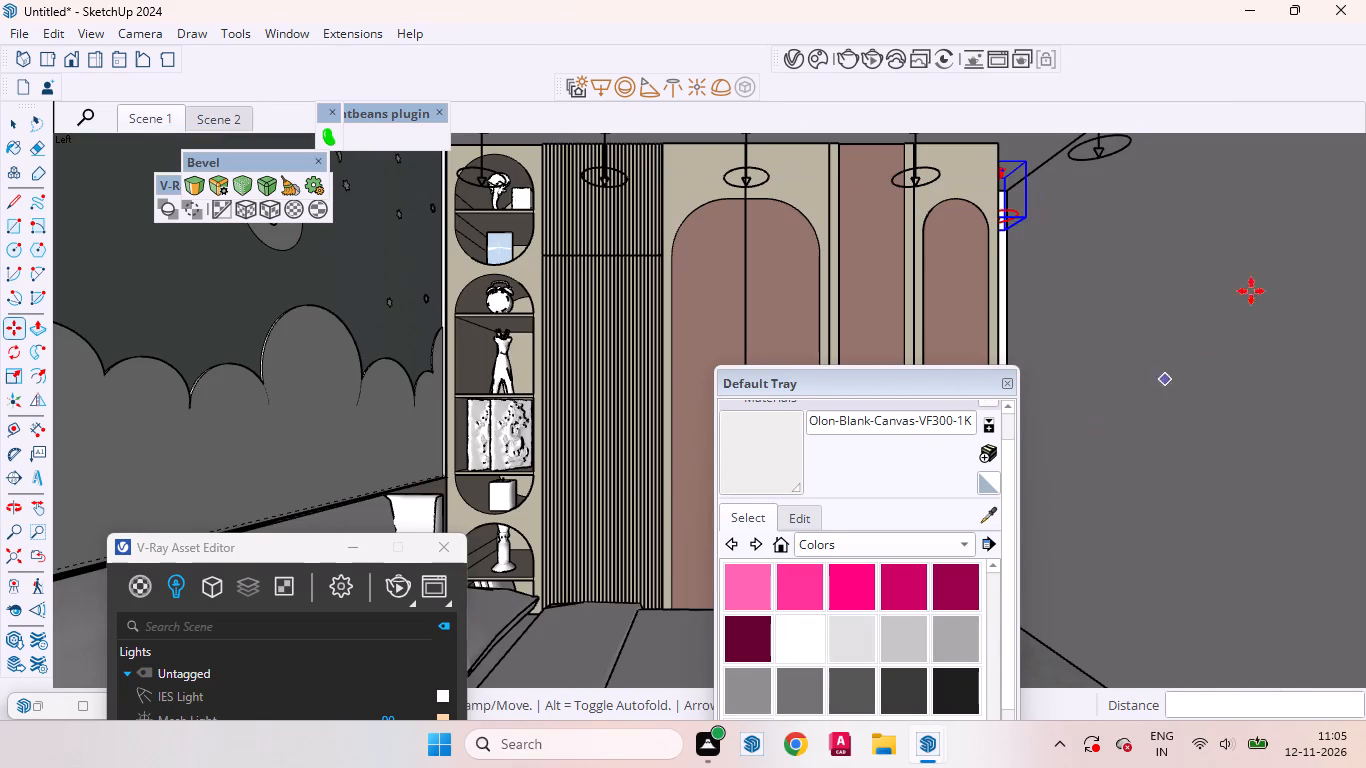
middle_drag(1074, 226, 965, 280)
scroll(1122, 344, down, 1)
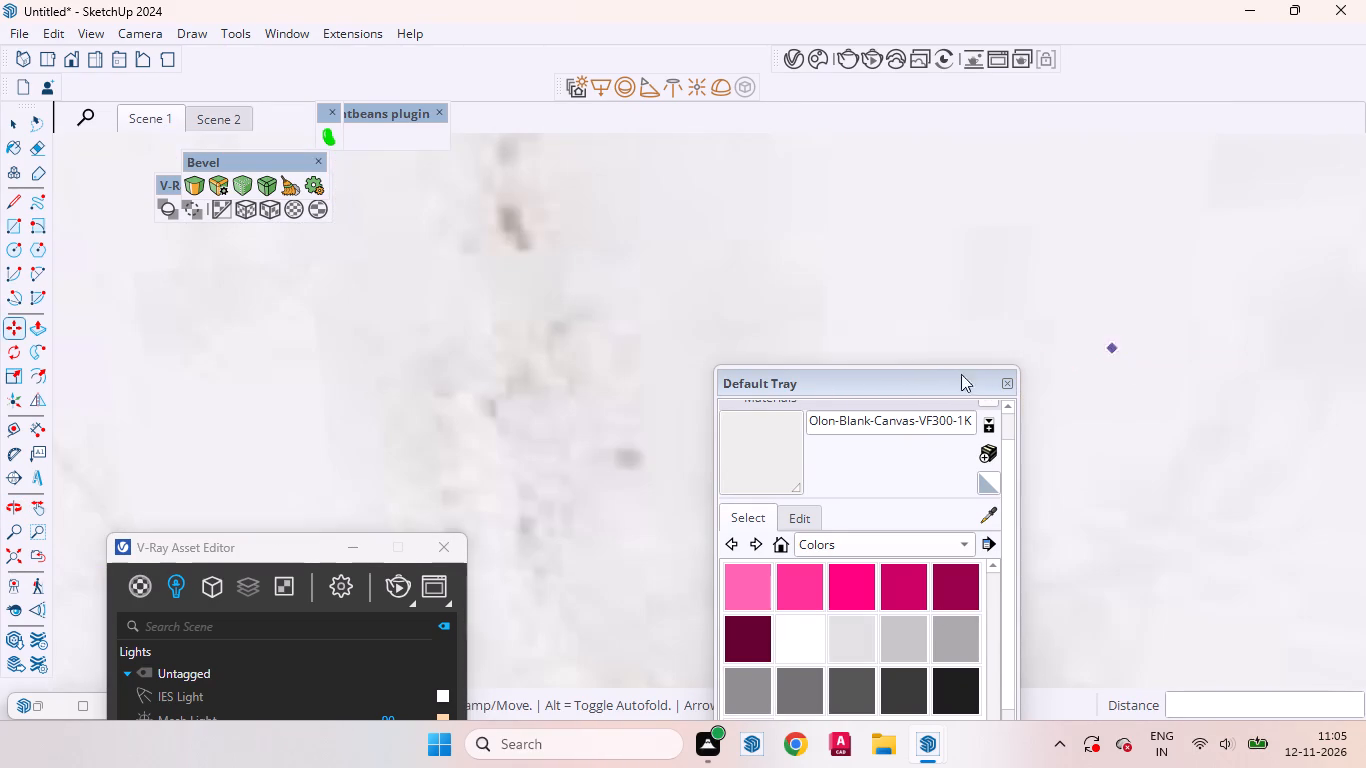
click(35, 557)
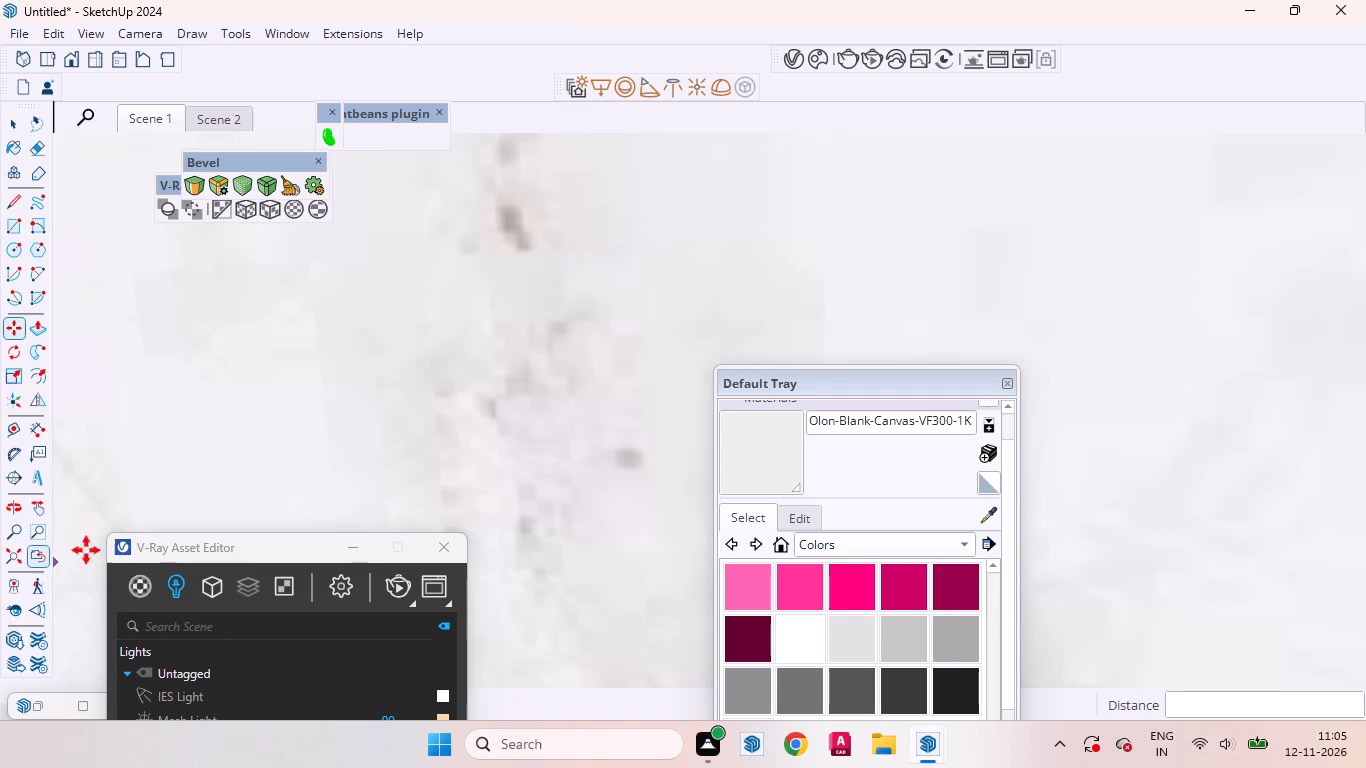
scroll(1117, 127, up, 9)
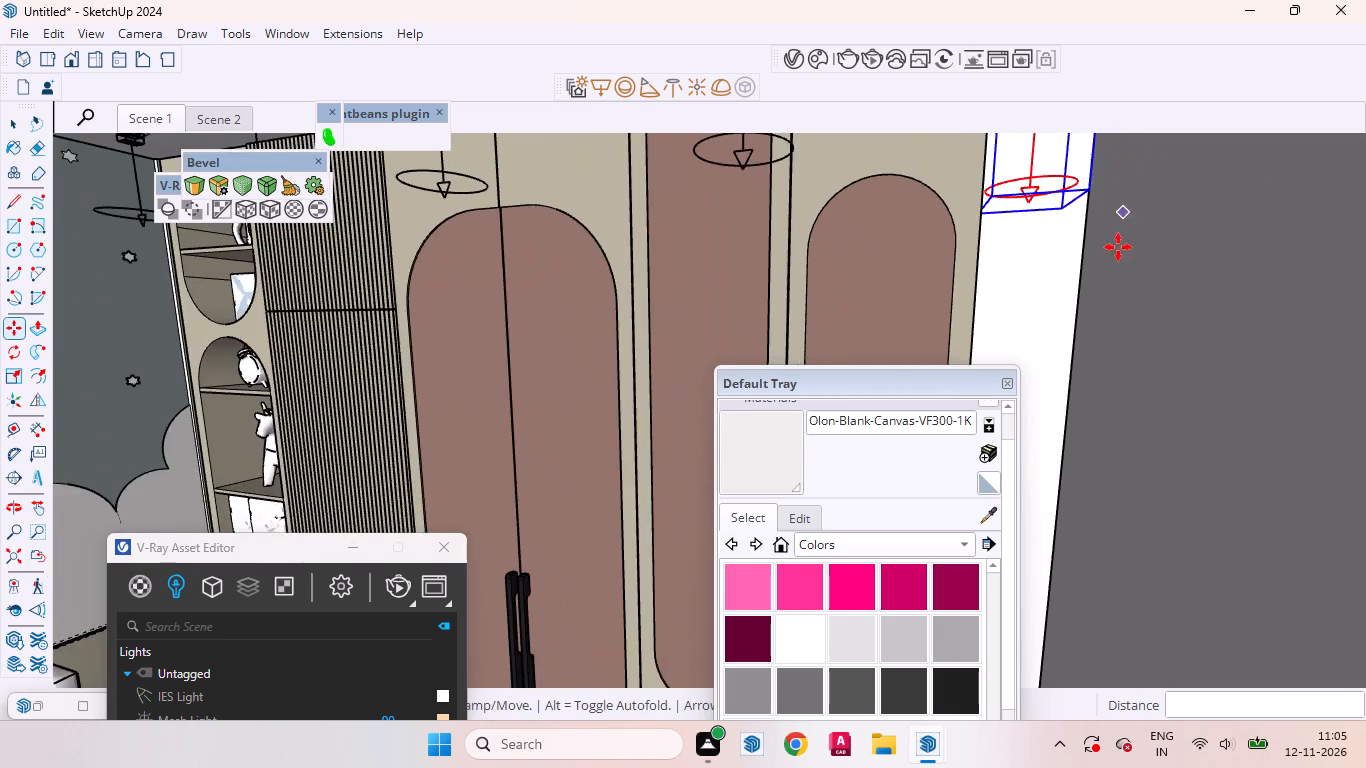
middle_drag(1101, 242, 1072, 255)
click(224, 121)
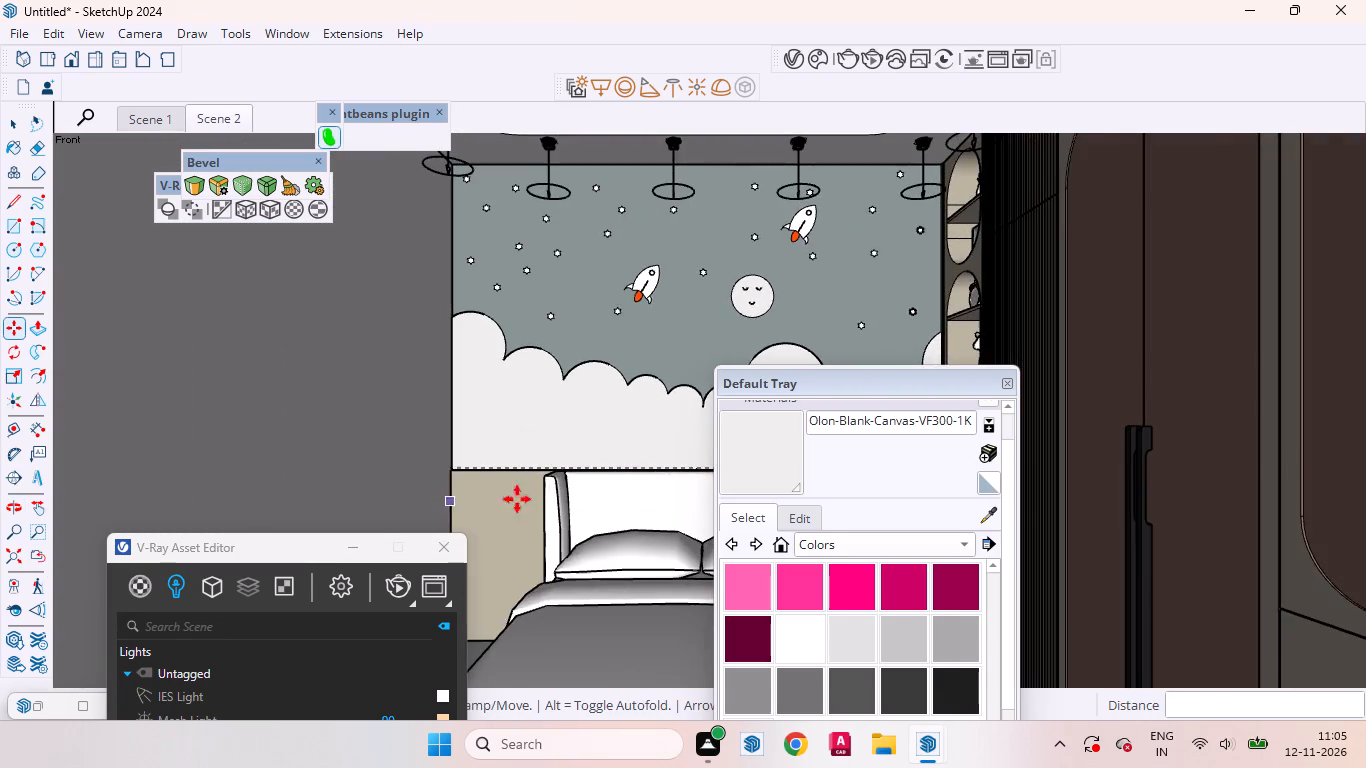
scroll(617, 493, down, 15)
drag(973, 404, 958, 335)
key(space)
click(949, 317)
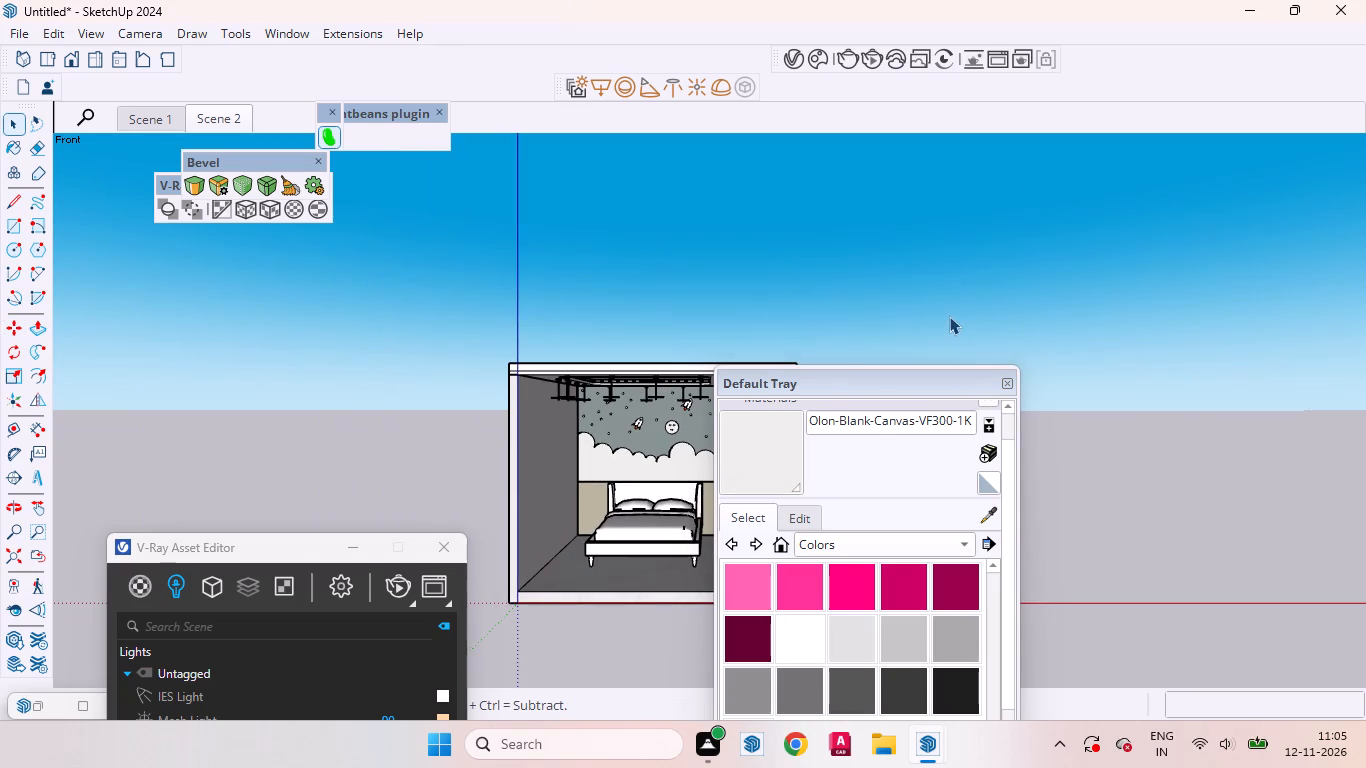
Shift the fixture beside the wardrobe's end panel slightly toward the room's open front, with the Default Tray moved aside.
drag(883, 381, 1073, 379)
scroll(763, 380, up, 6)
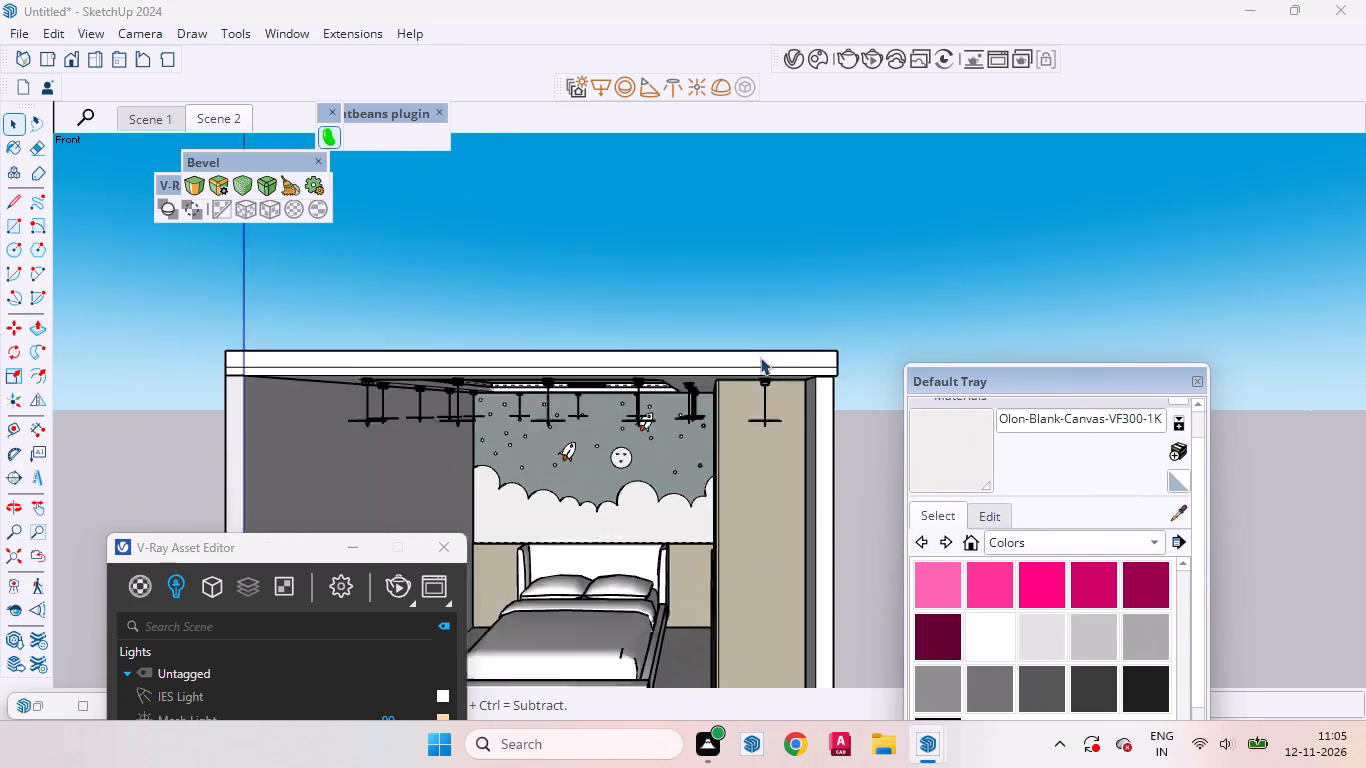
scroll(760, 357, up, 7)
middle_drag(782, 416, 952, 297)
scroll(870, 302, up, 7)
middle_drag(834, 336, 1031, 351)
scroll(863, 390, up, 4)
scroll(886, 373, down, 4)
drag(1020, 385, 1132, 399)
scroll(877, 383, up, 3)
click(856, 375)
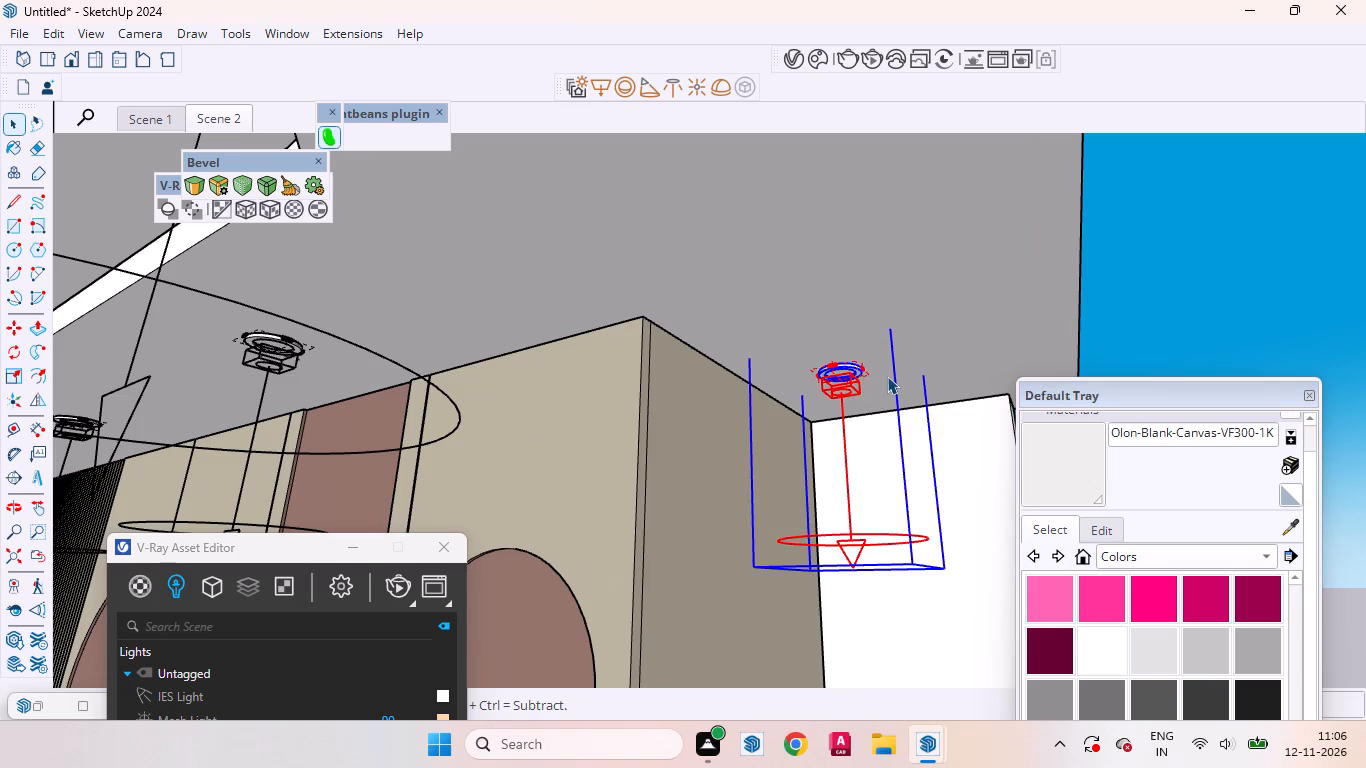
key(m)
click(837, 321)
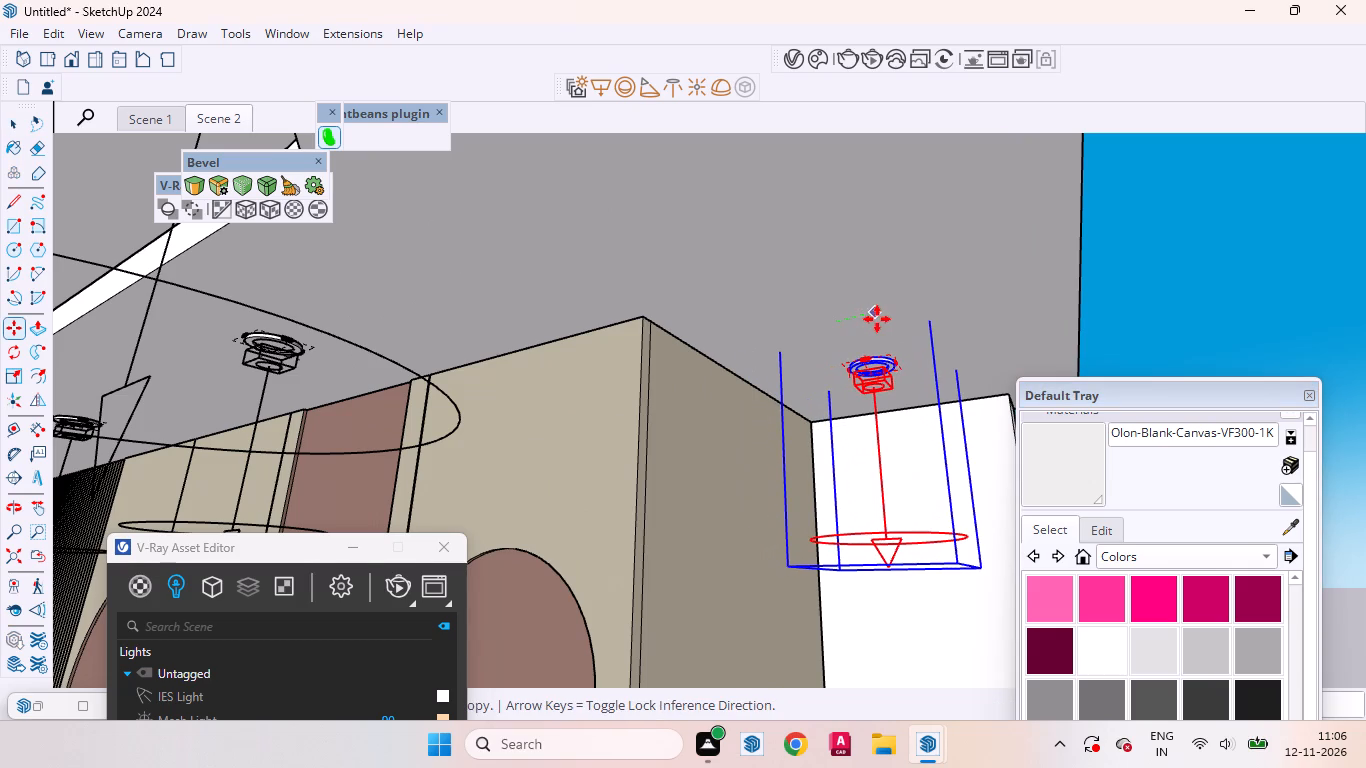
click(877, 319)
key(space)
click(1141, 341)
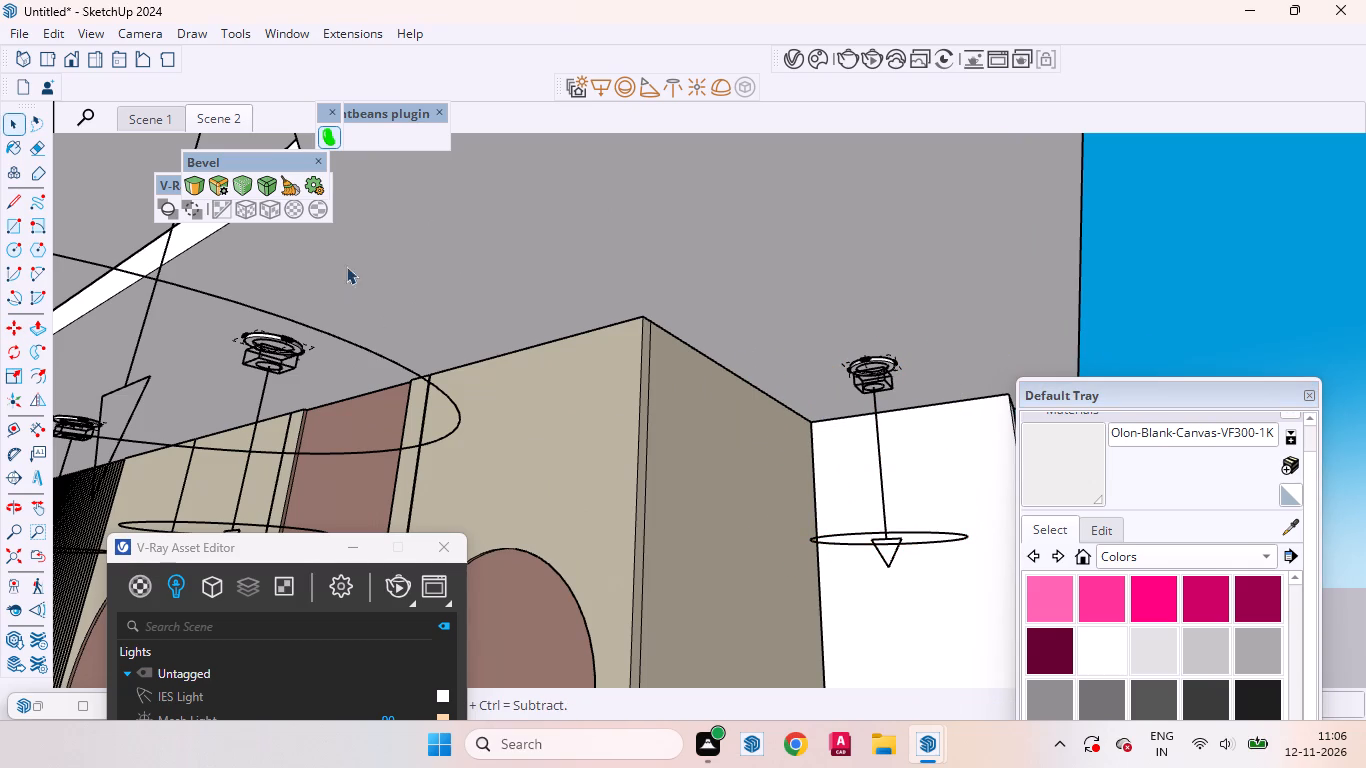
From the Scene 1 view, set Mesh Light#5's intensity to 60 and copy Mesh Light#4's peach colour onto it.
middle_drag(487, 371, 255, 430)
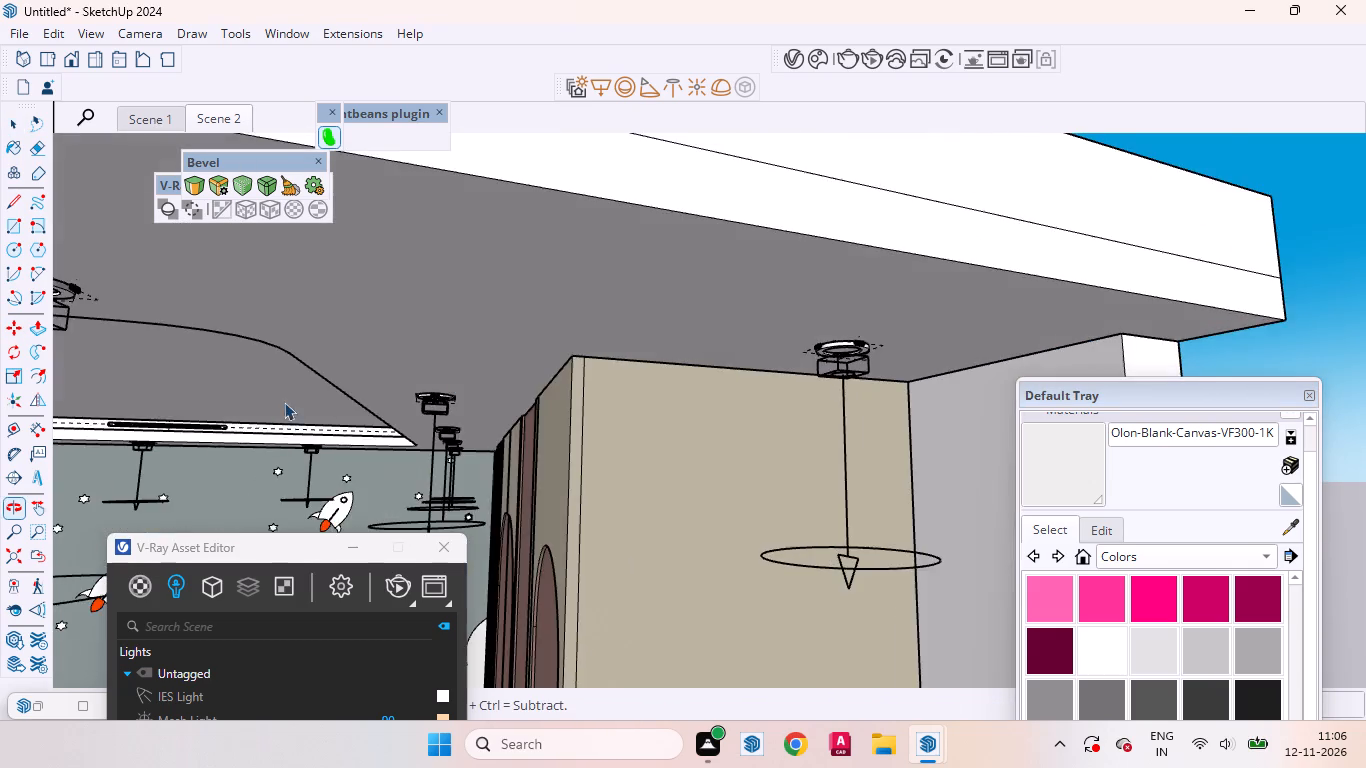
scroll(748, 349, down, 17)
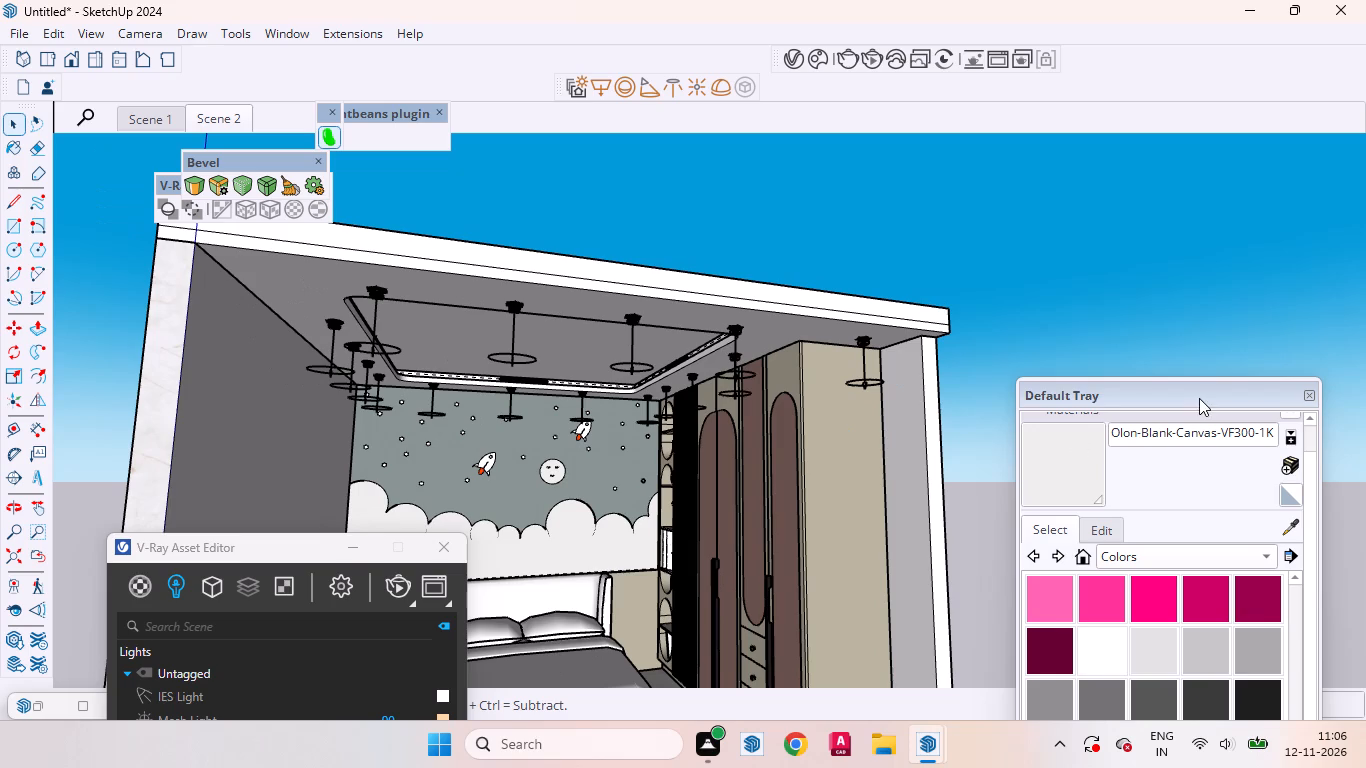
drag(1200, 398, 1084, 213)
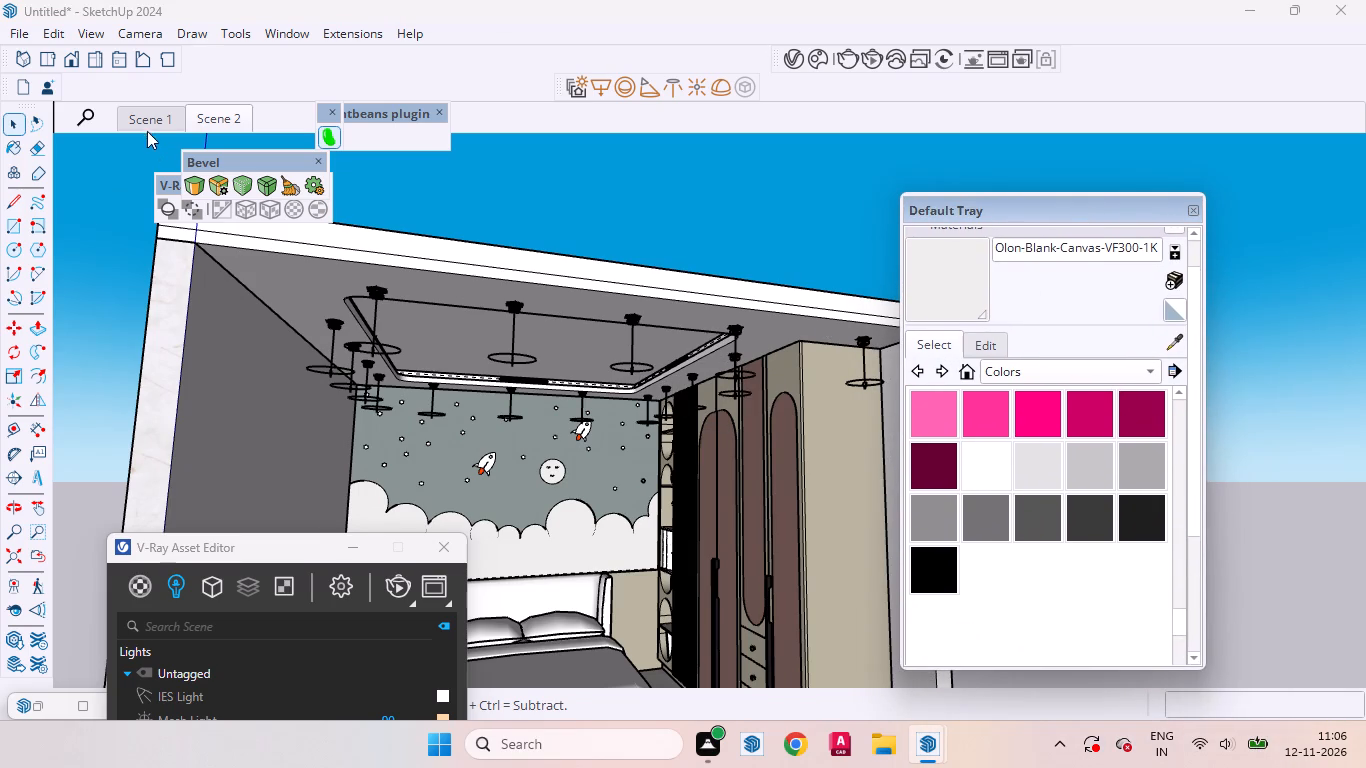
click(147, 120)
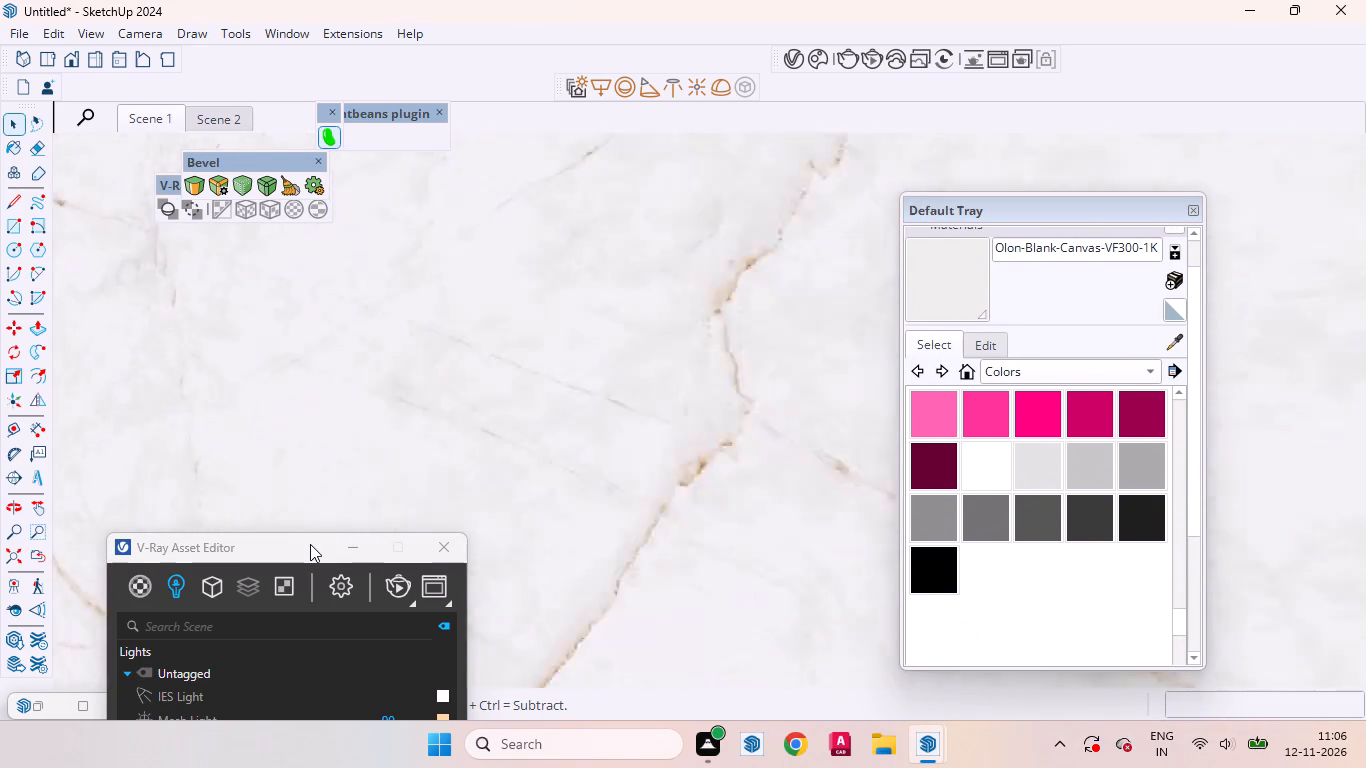
drag(307, 547, 654, 151)
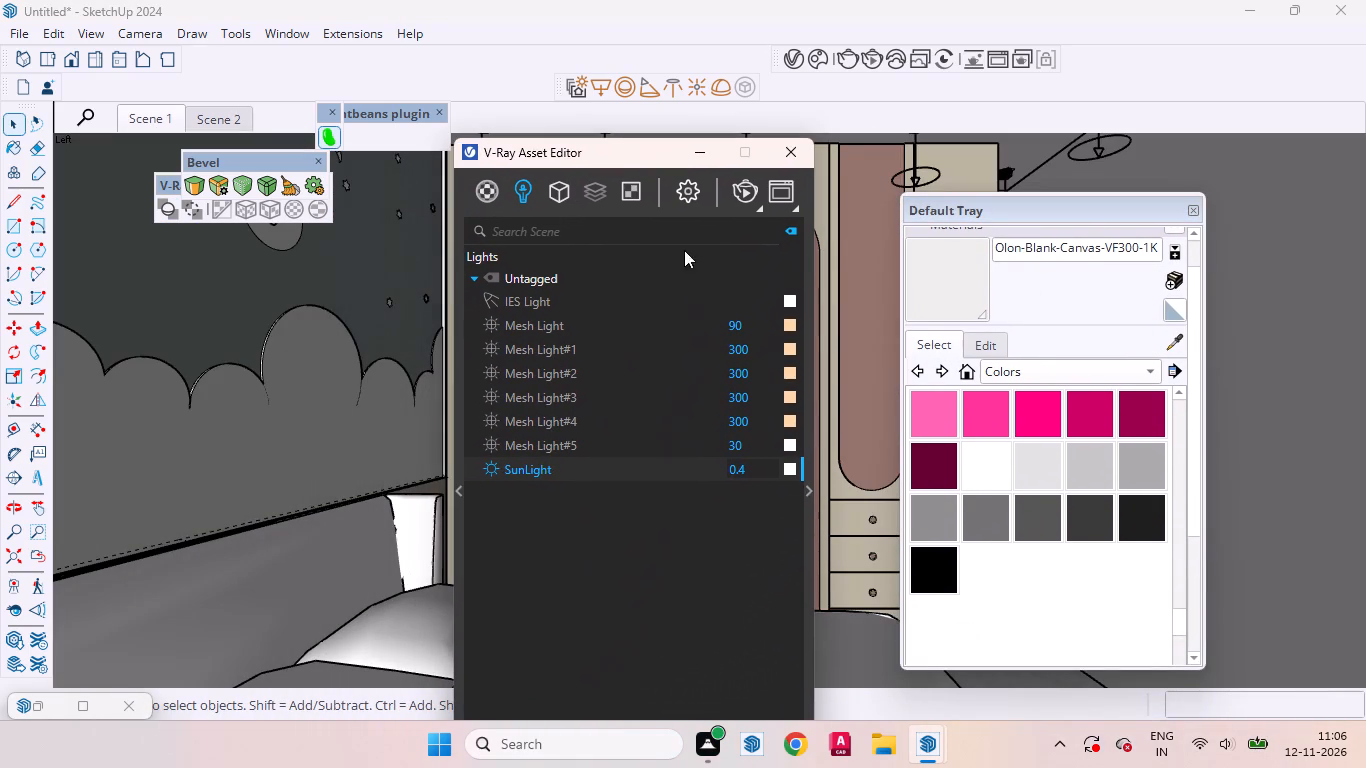
click(661, 297)
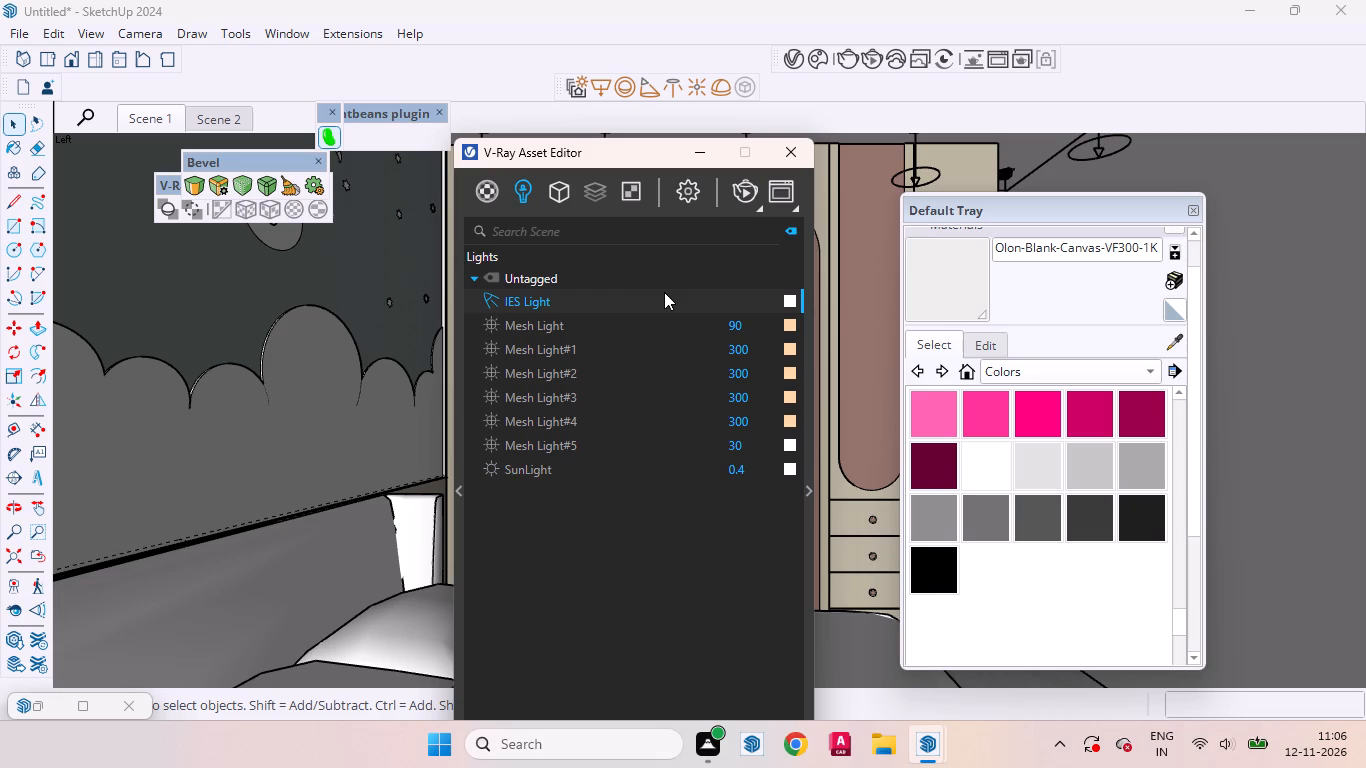
click(749, 441)
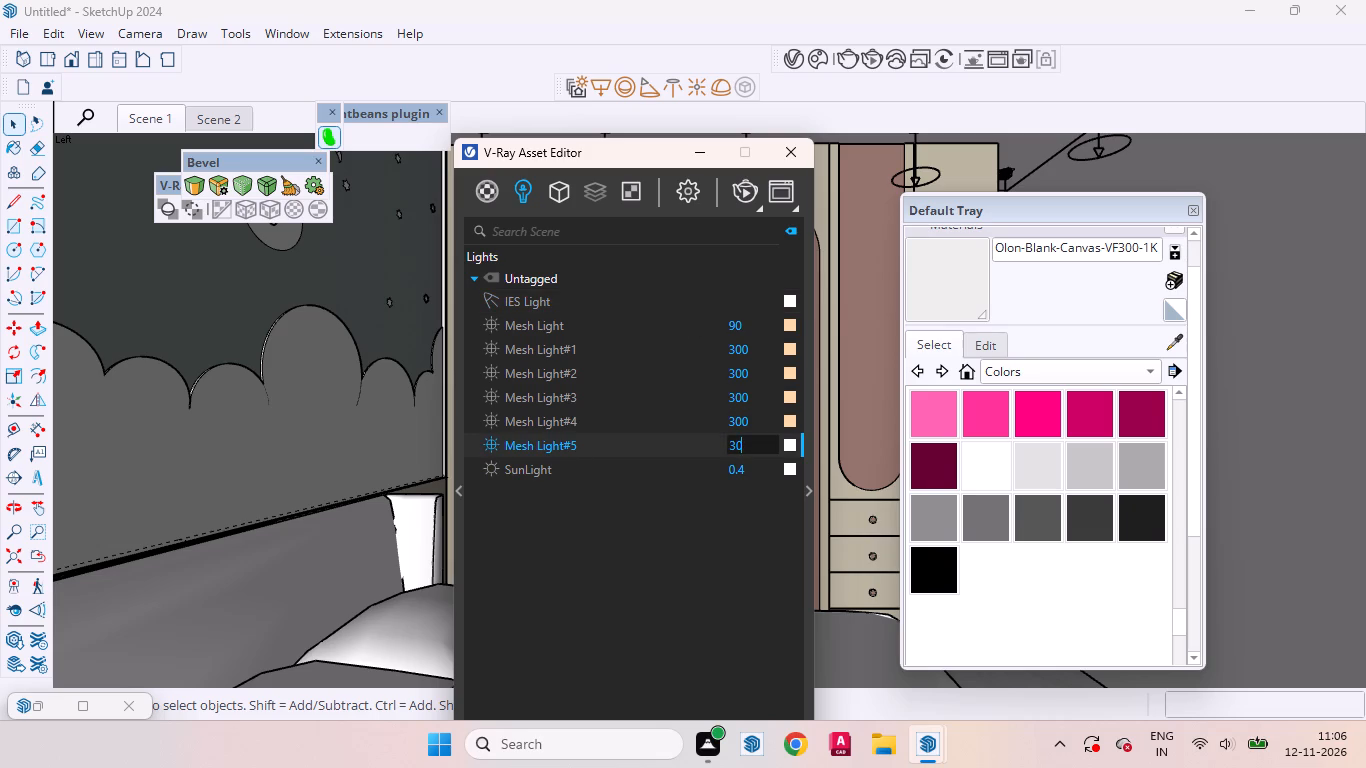
key(BackSpace)
key(BackSpace)
text(60)
drag(787, 419, 787, 429)
drag(787, 429, 788, 447)
Set the IES Light's intensity to 15450 lm and copy Mesh Light's peach colour onto it.
click(701, 298)
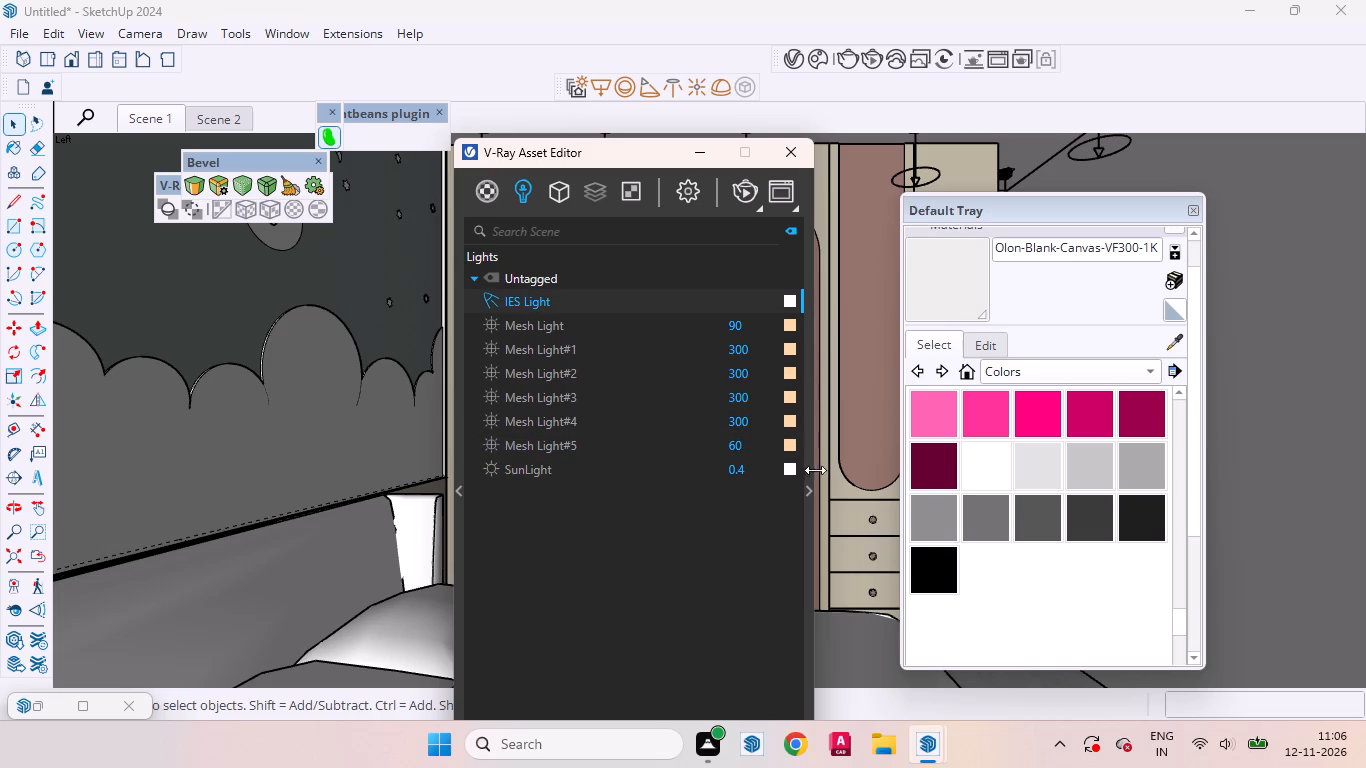
click(812, 496)
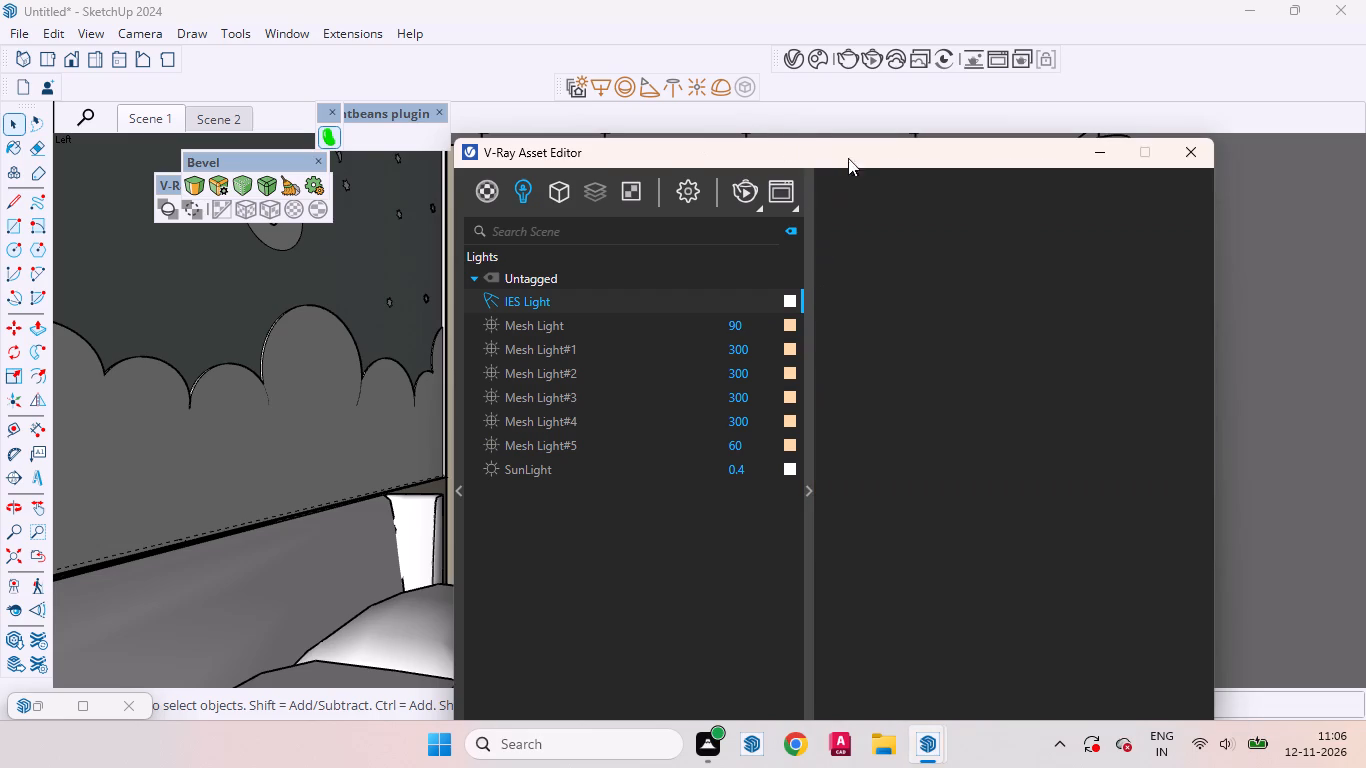
drag(843, 147, 706, 46)
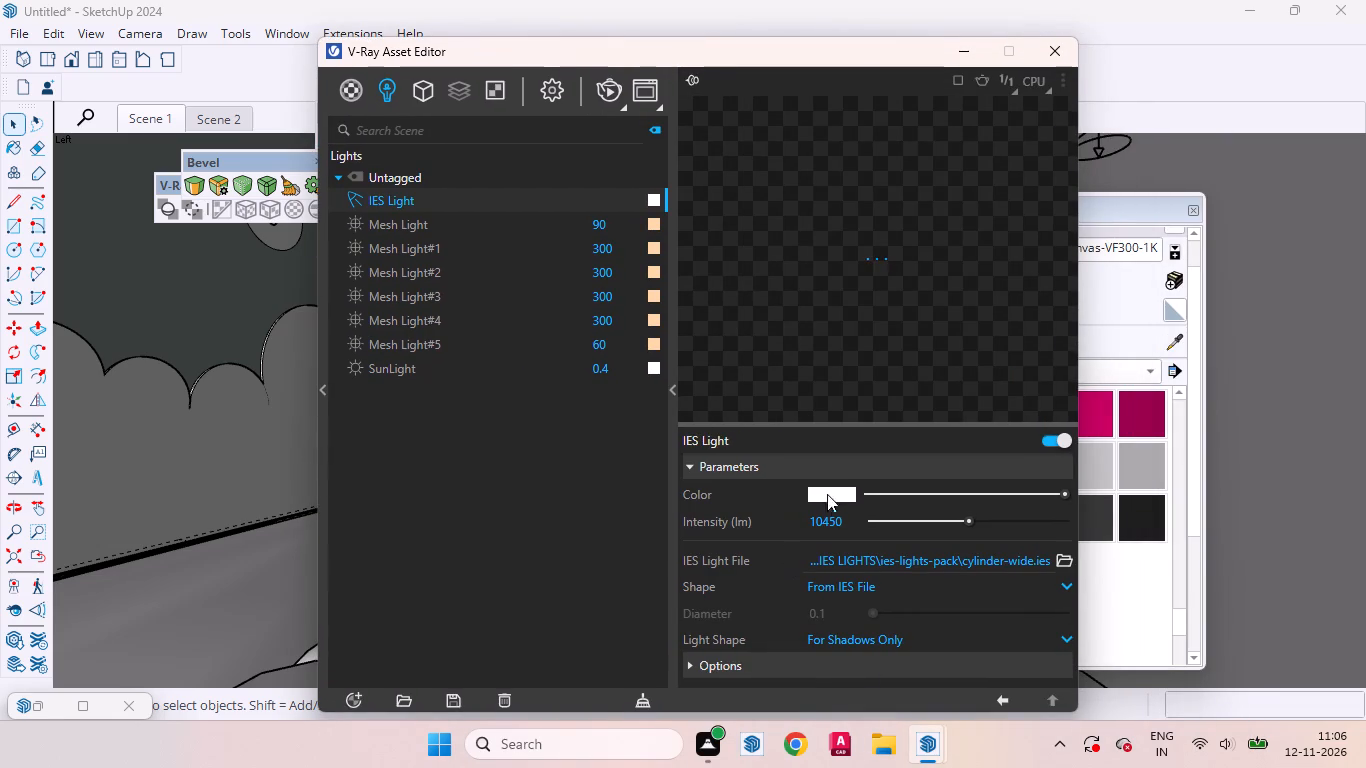
click(824, 521)
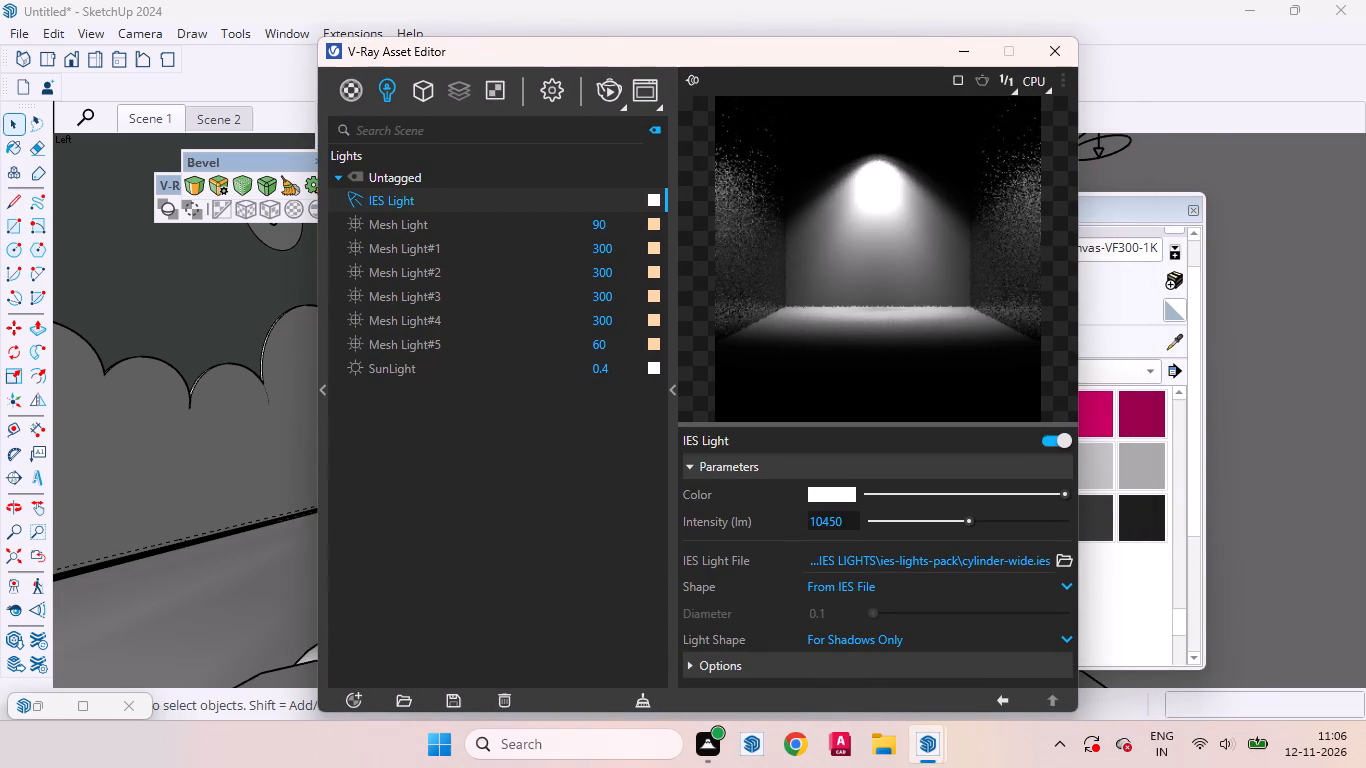
key(BackSpace)
key(5)
key(Return)
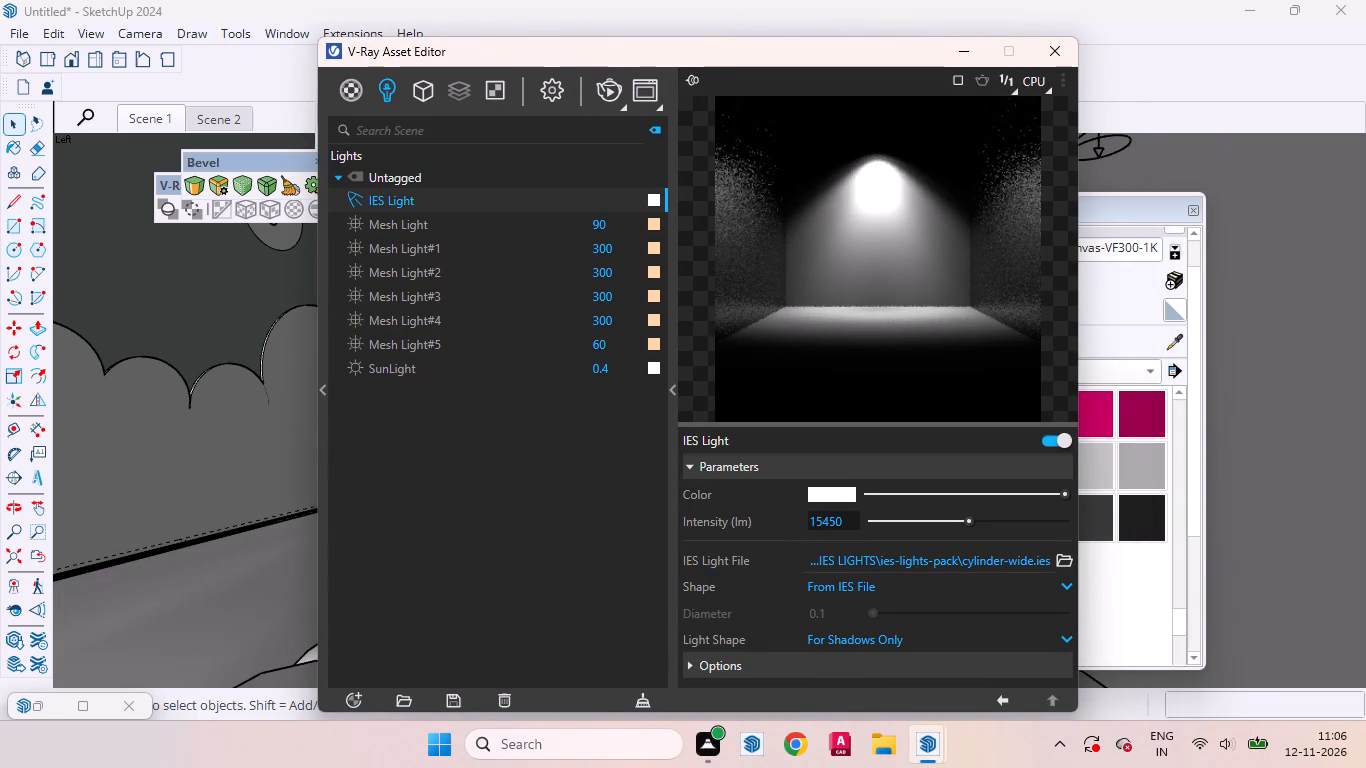
click(672, 400)
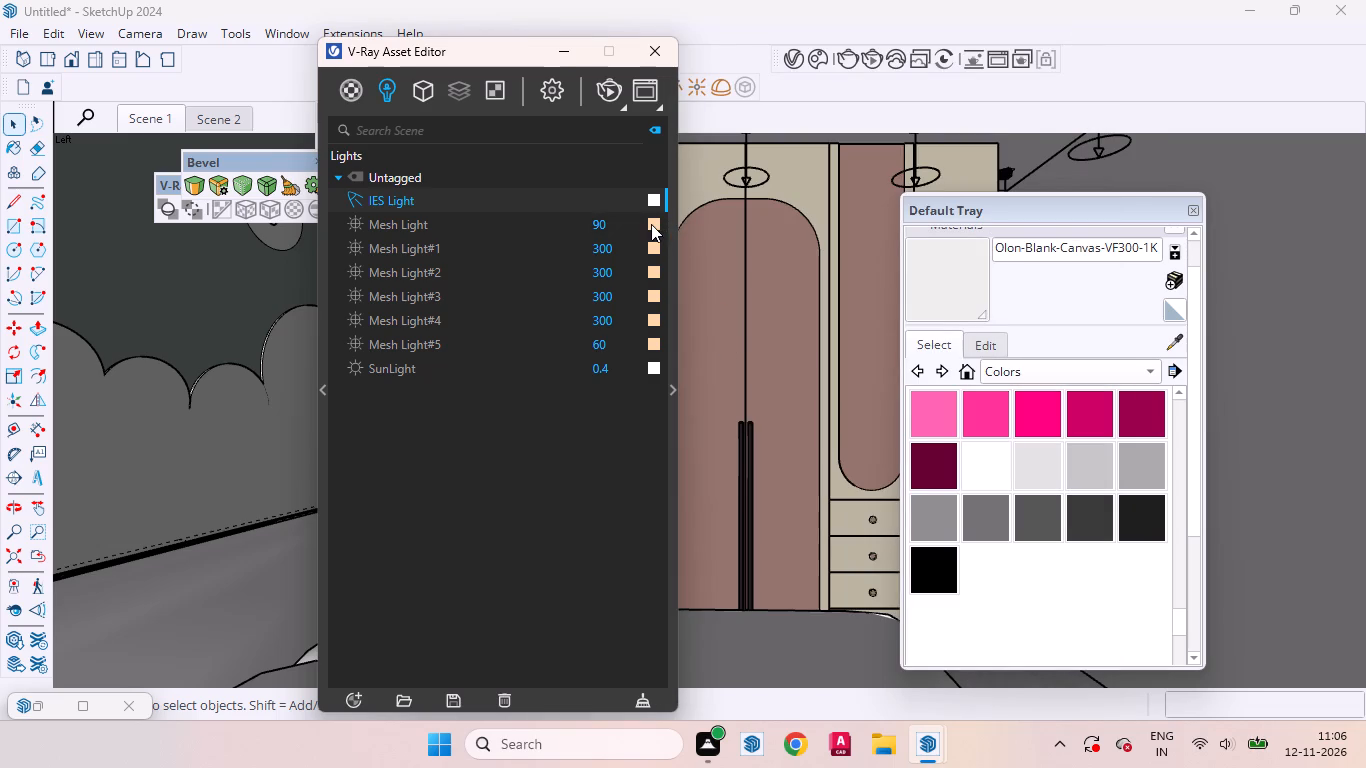
drag(651, 224, 652, 203)
Sample the wardrobe's arched door panel material, Tafisa-Terrarossa-PM780-4K, and raise its V-Ray reflection colour from black to mid grey.
drag(470, 56, 478, 66)
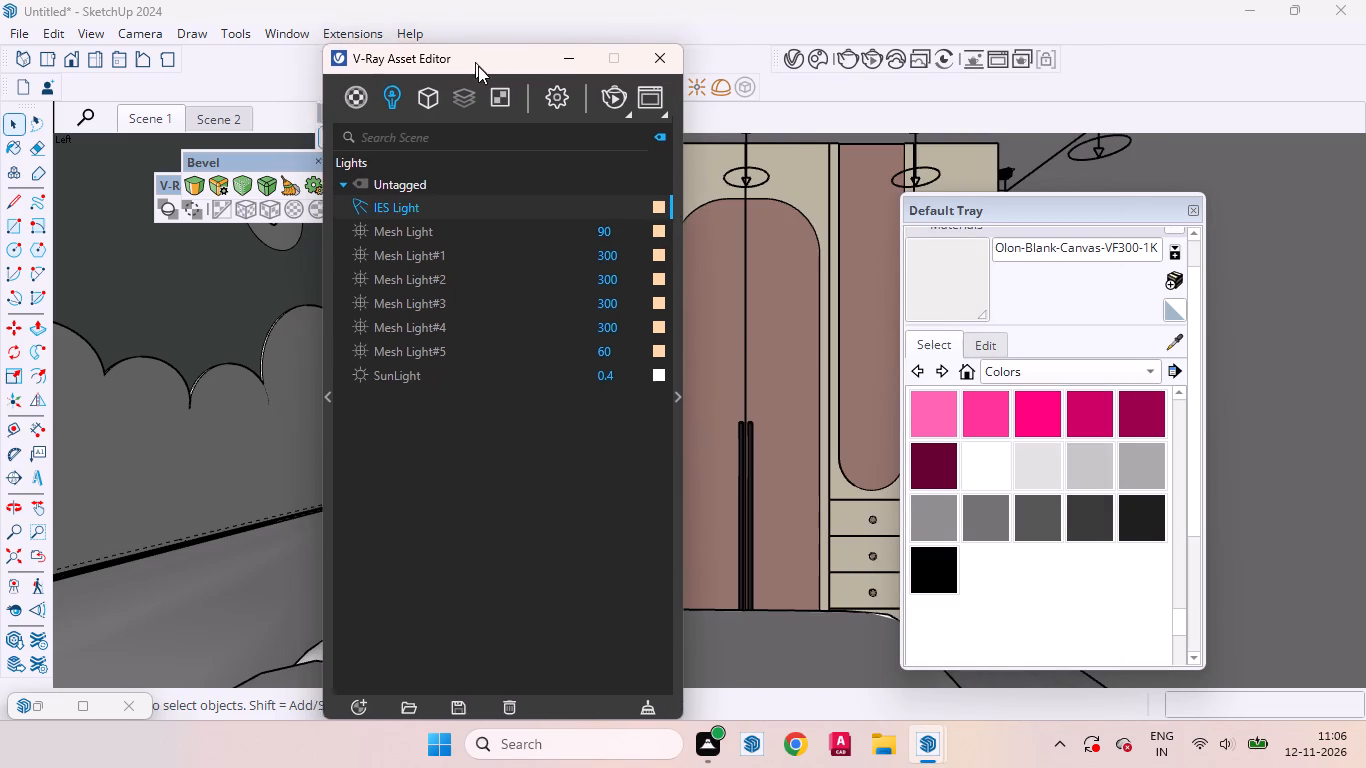
drag(478, 66, 452, 185)
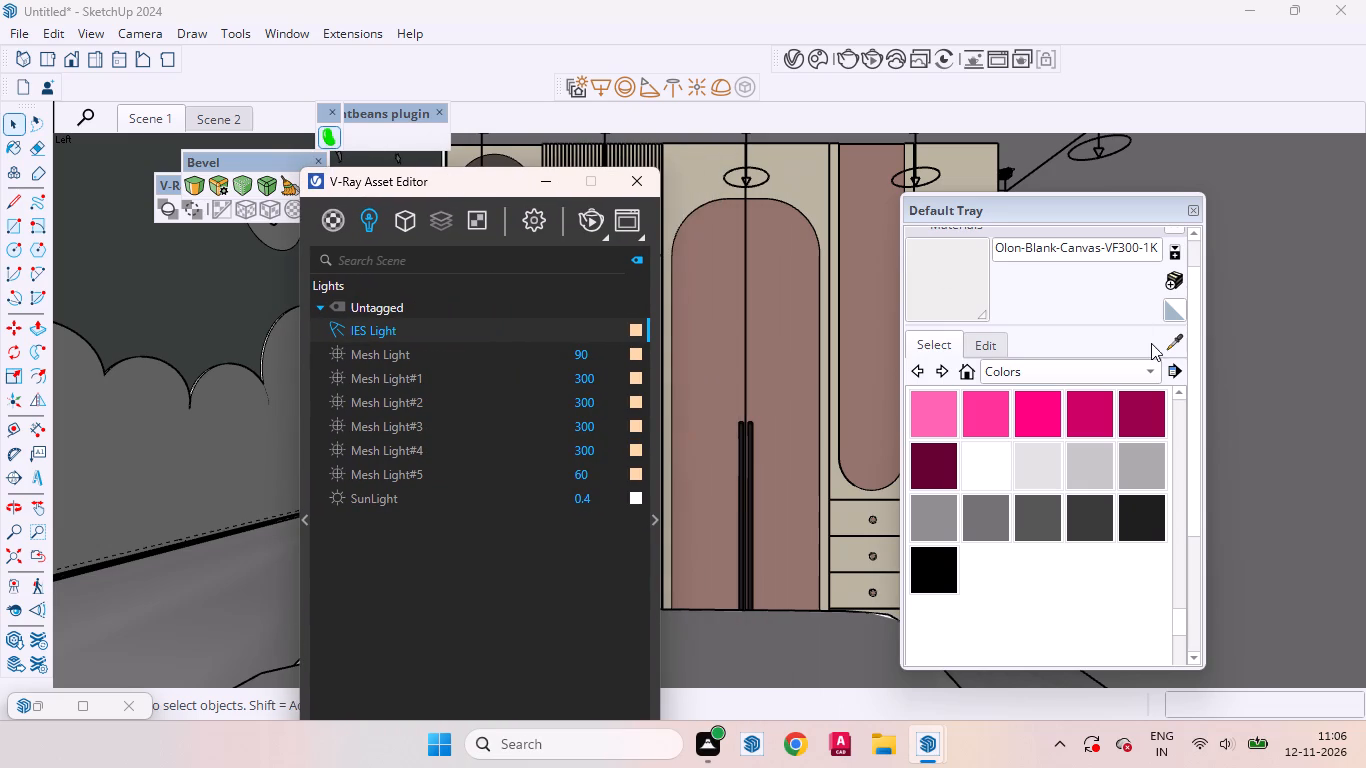
click(1170, 340)
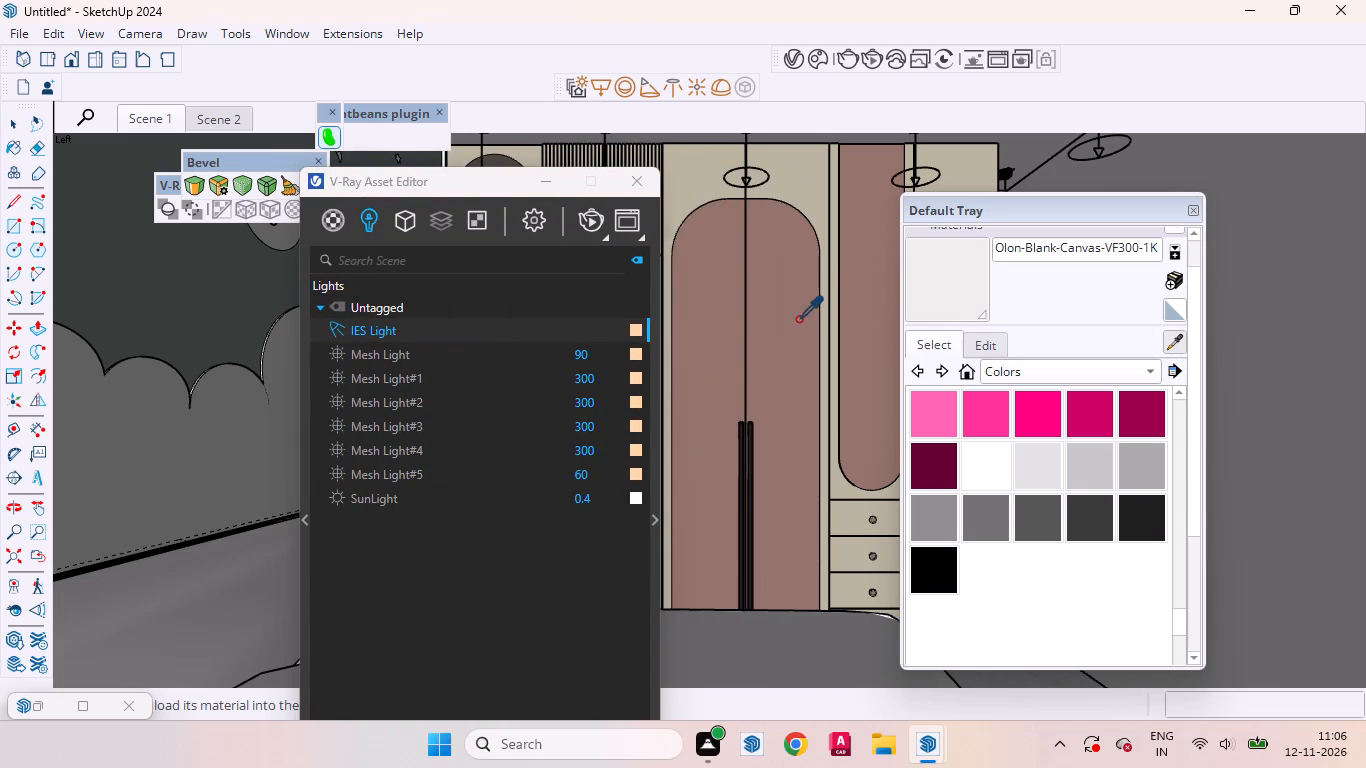
click(798, 319)
click(651, 522)
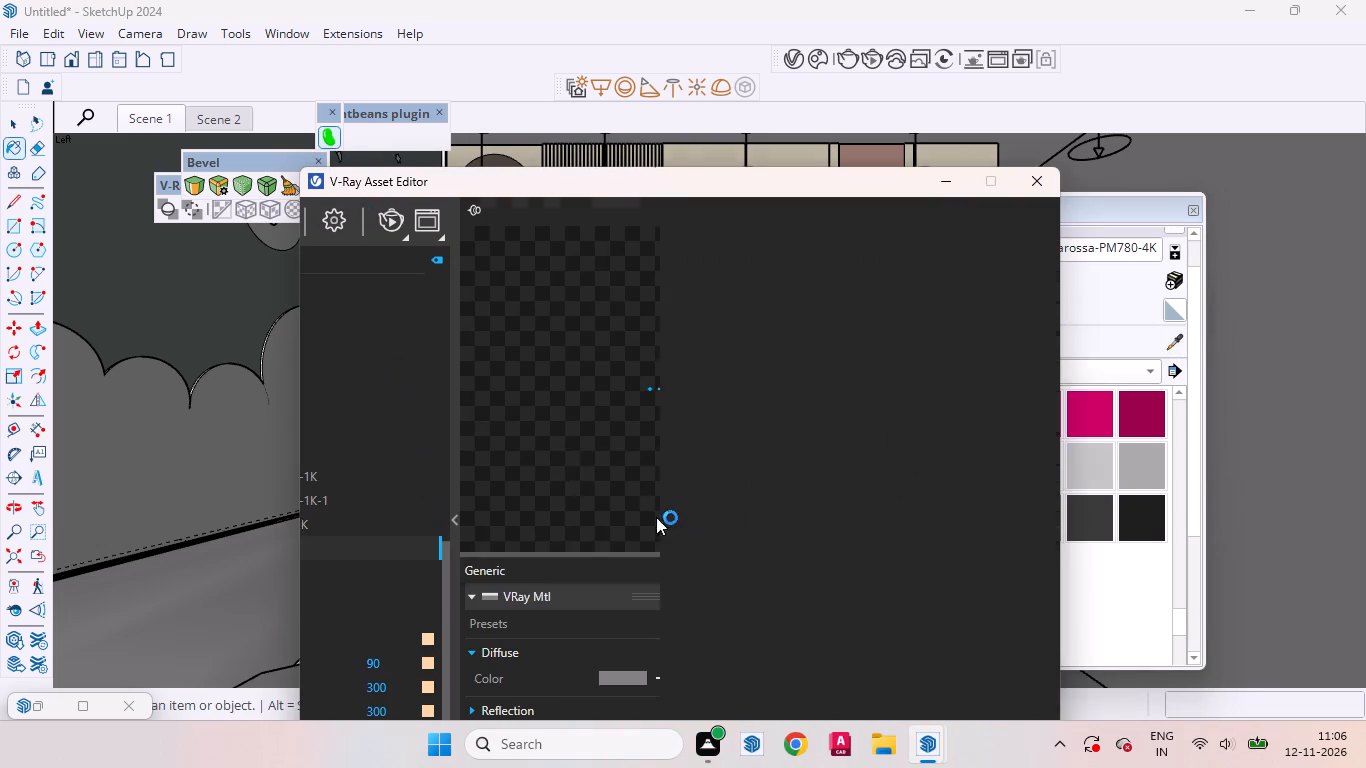
drag(805, 178, 772, 112)
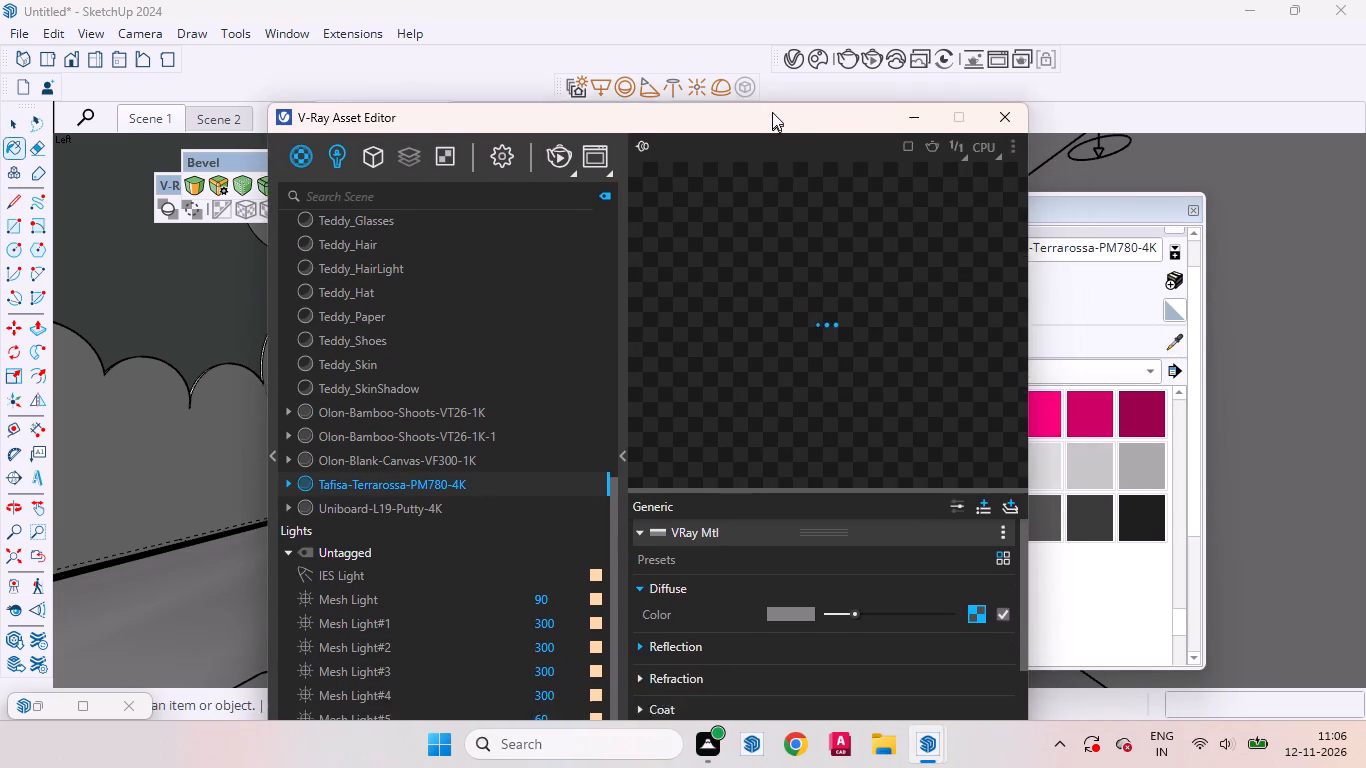
drag(772, 112, 772, 71)
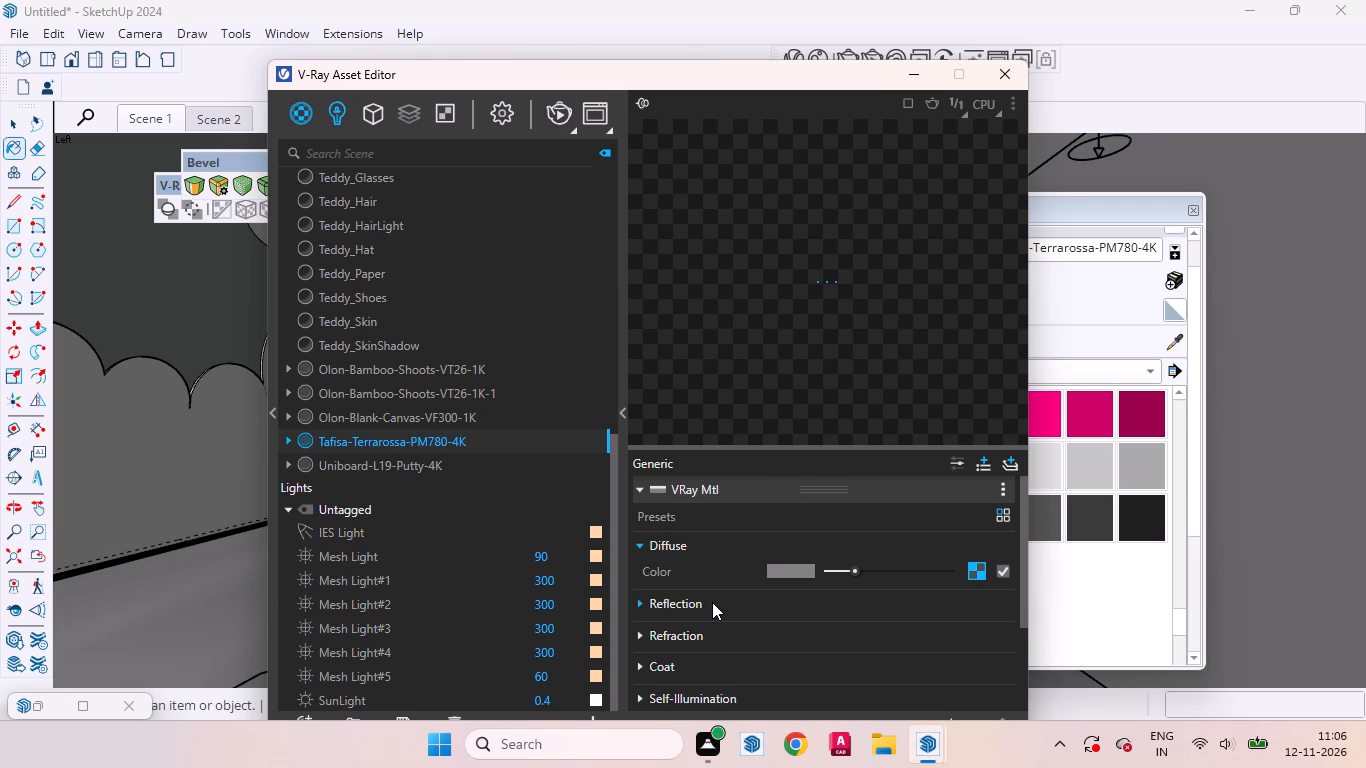
click(712, 602)
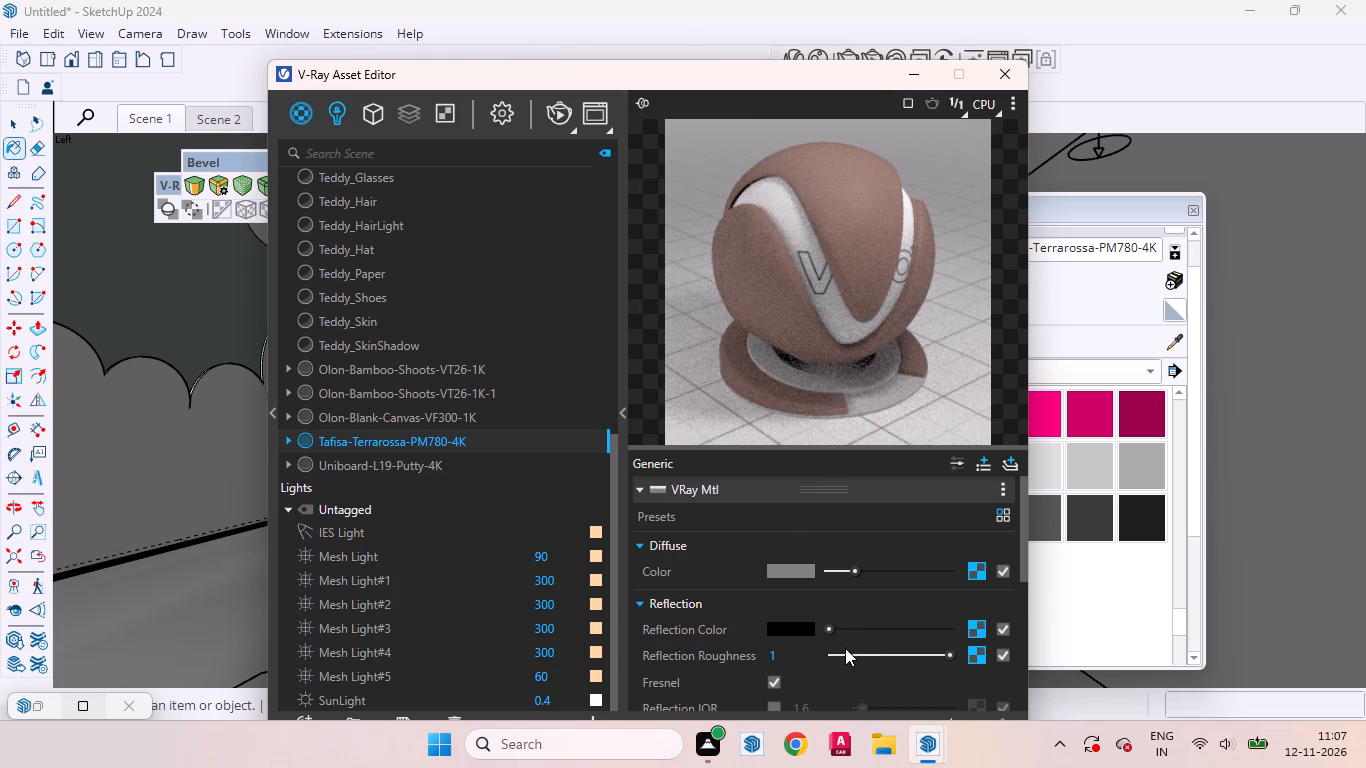
scroll(842, 634, down, 2)
scroll(857, 636, up, 1)
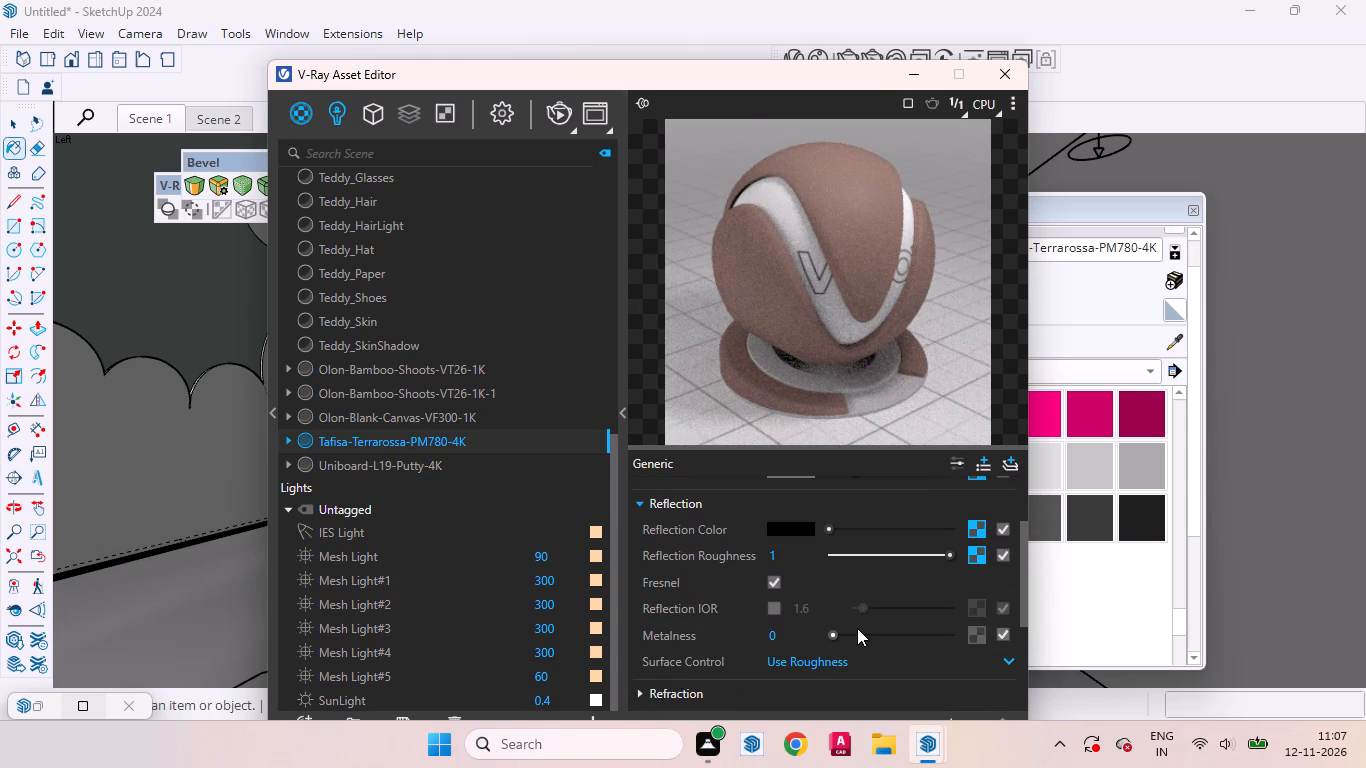
drag(827, 527, 860, 532)
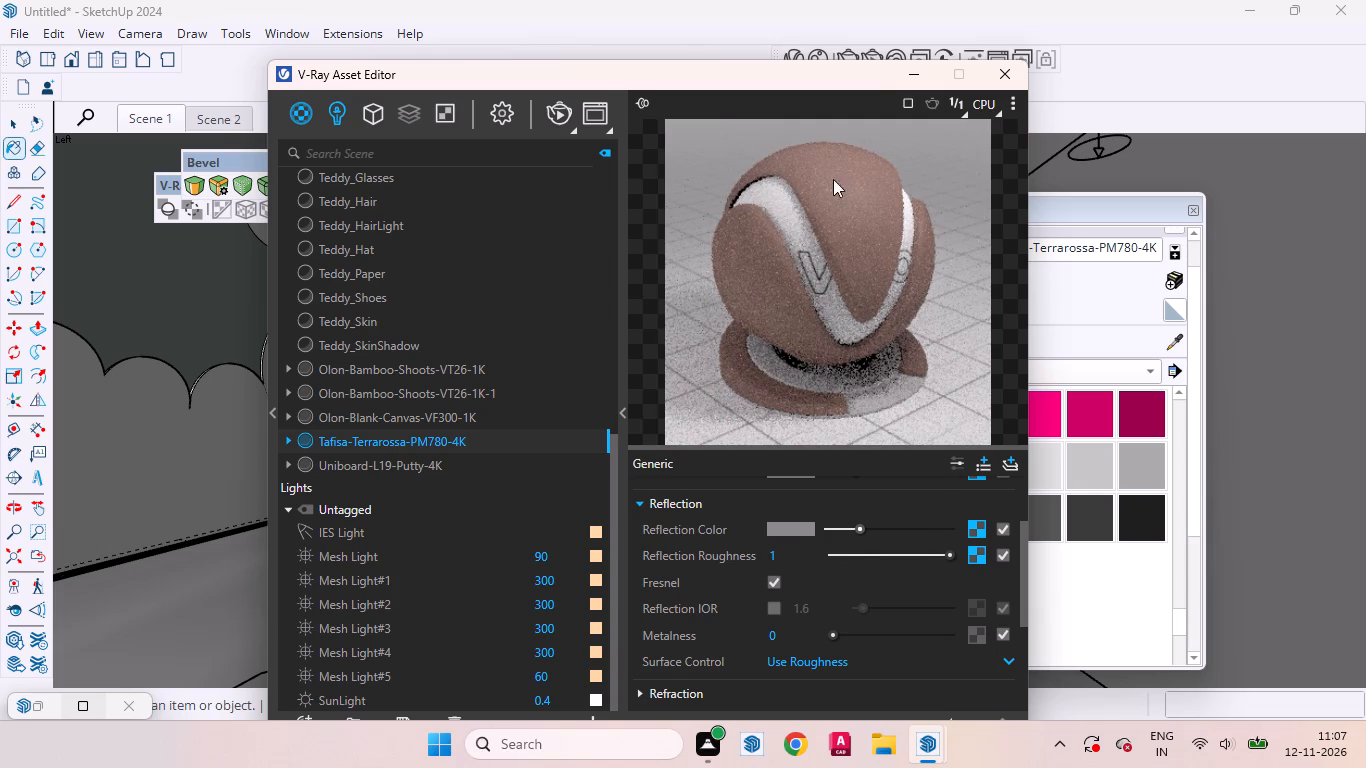
Sample the wardrobe's beige frame material, Uniboard-L19-Putty-4K, and raise its V-Ray reflection colour from black to light grey.
drag(795, 81, 583, 438)
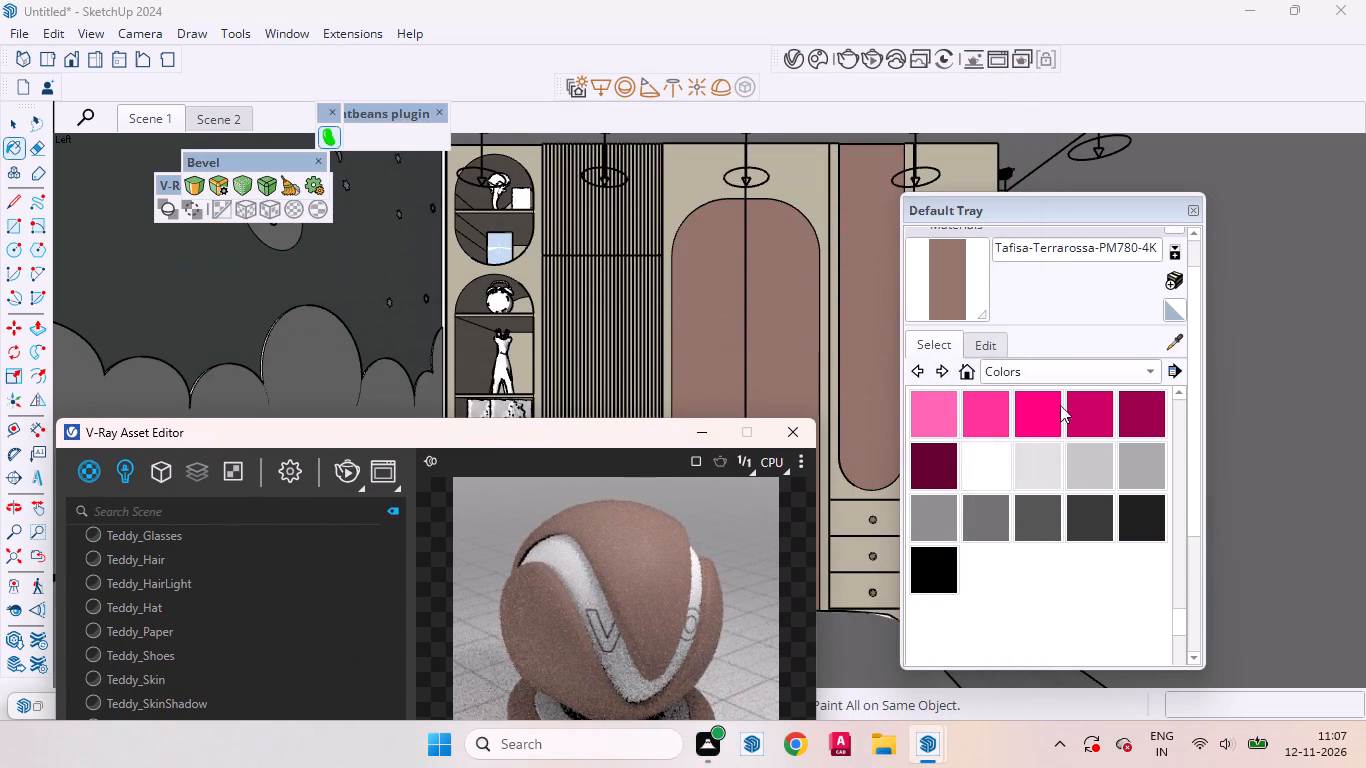
click(1173, 343)
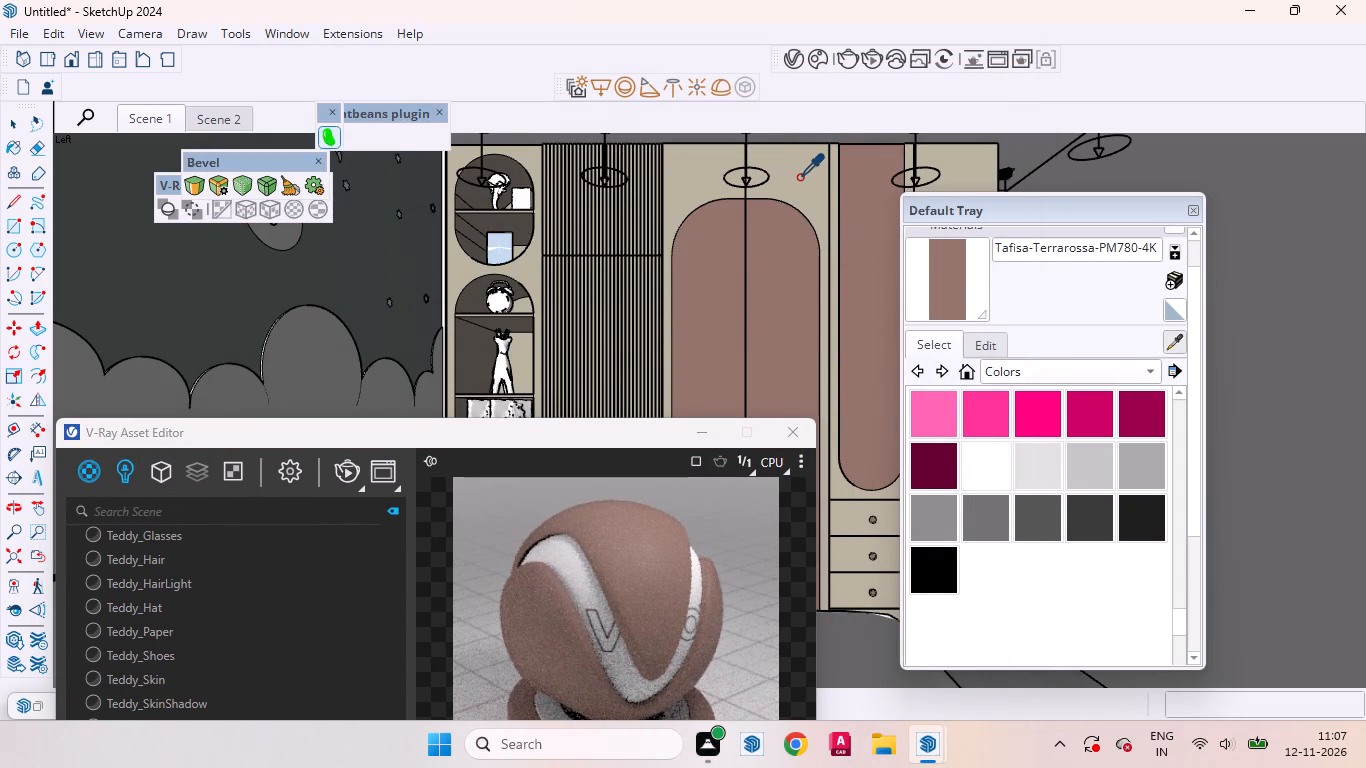
click(799, 177)
drag(632, 435, 770, 238)
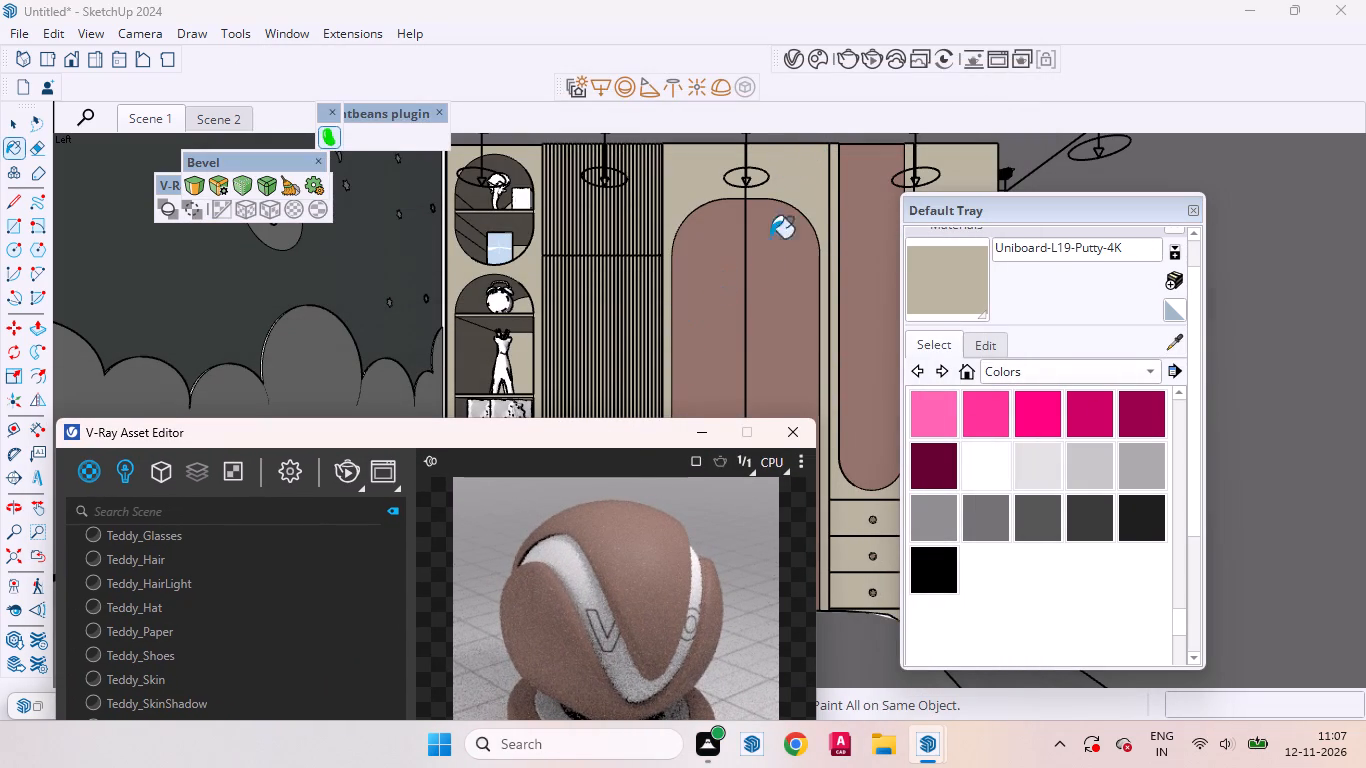
drag(770, 238, 773, 223)
drag(585, 433, 792, 18)
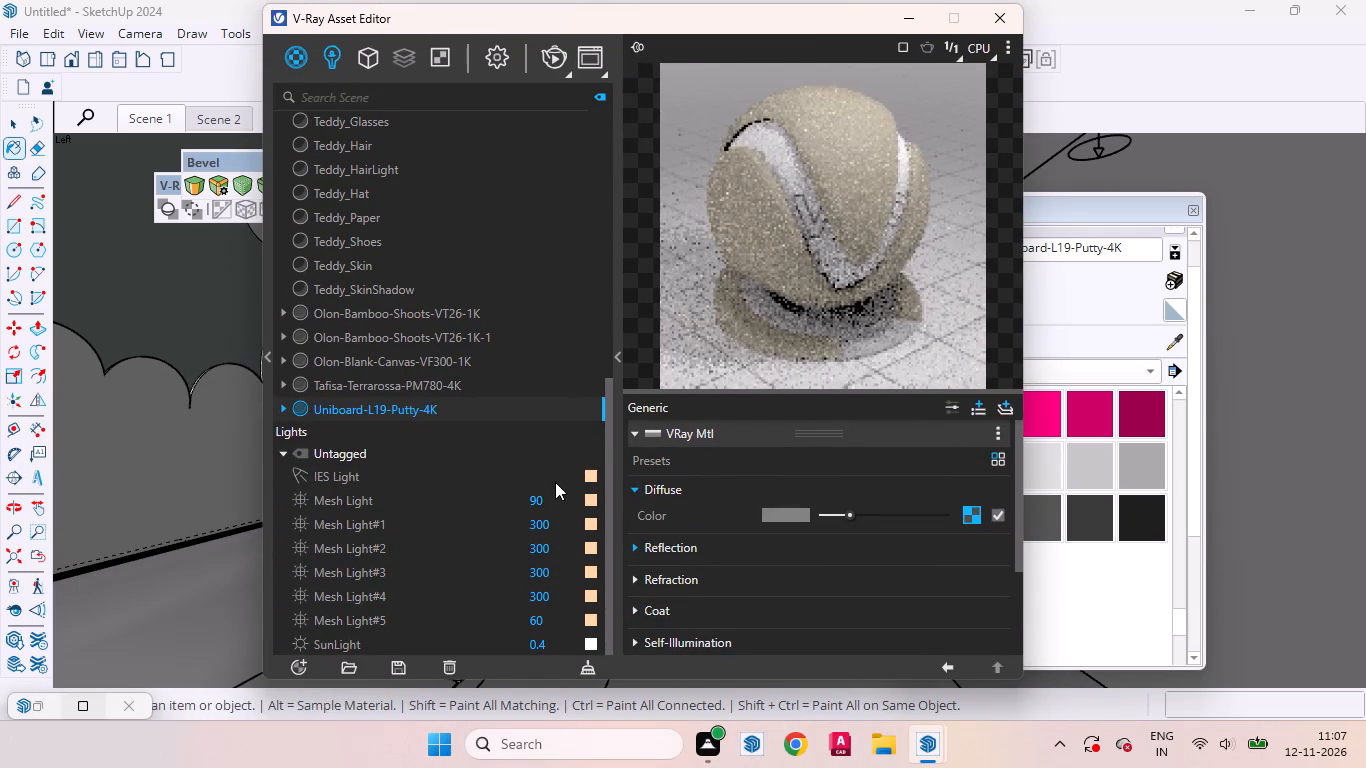
click(747, 546)
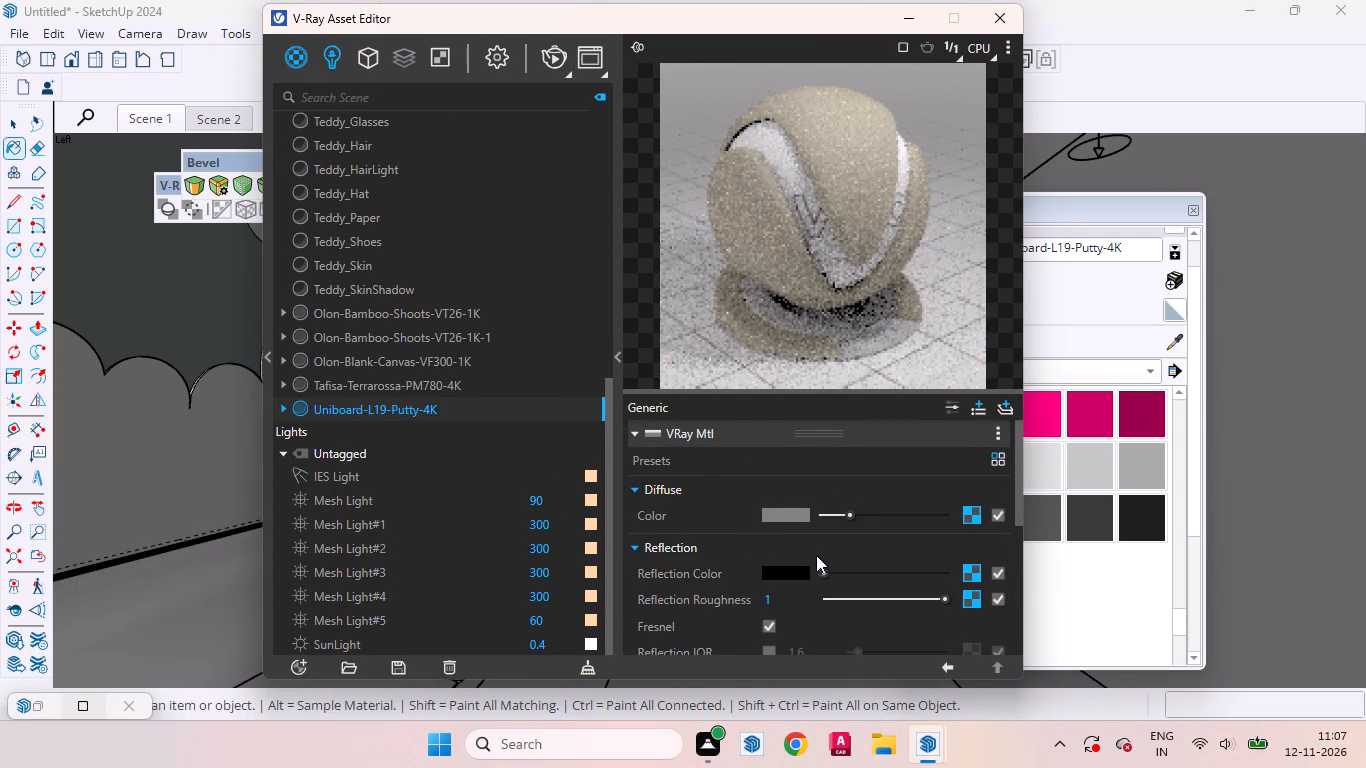
drag(827, 571, 864, 568)
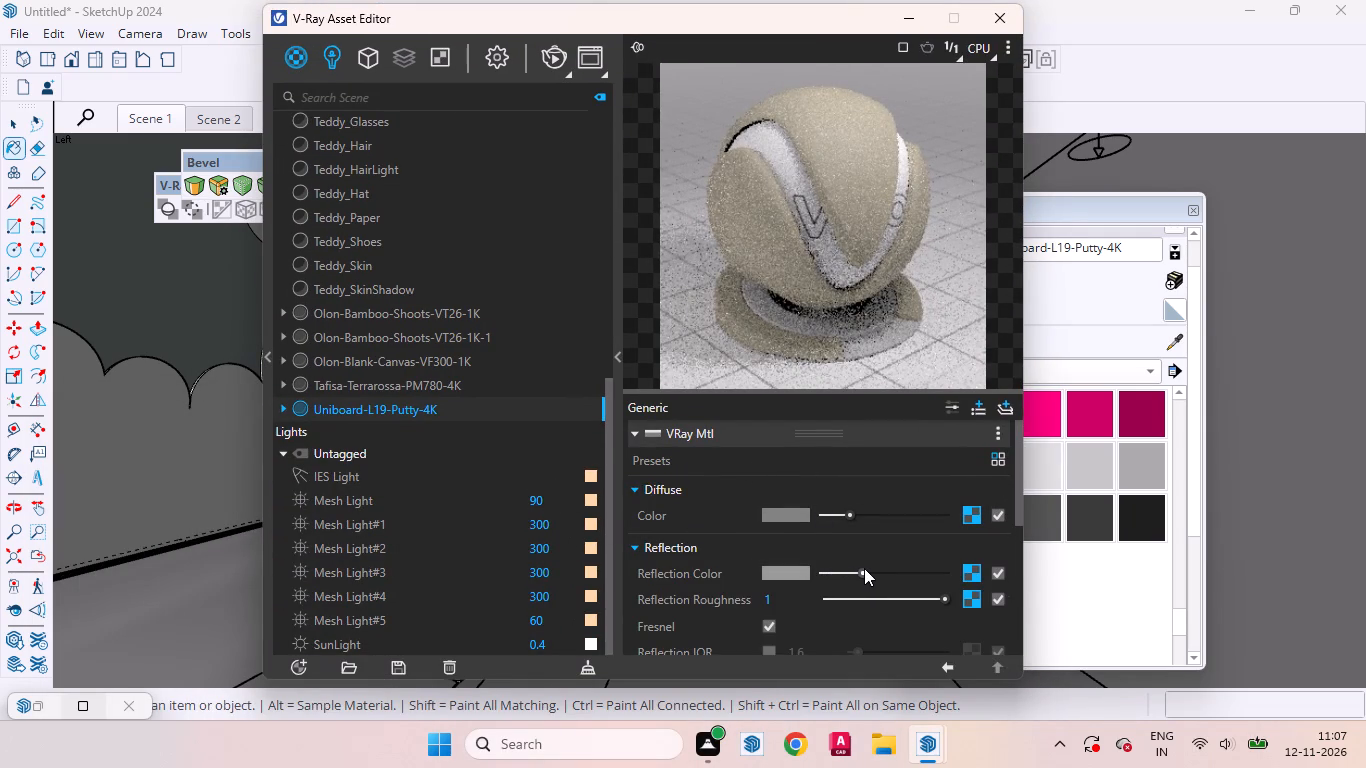
drag(864, 568, 872, 568)
Sample the black wardrobe handle's material, A08_Garnet_Shadow5, and convert it to an editable V-Ray material.
drag(753, 25, 664, 121)
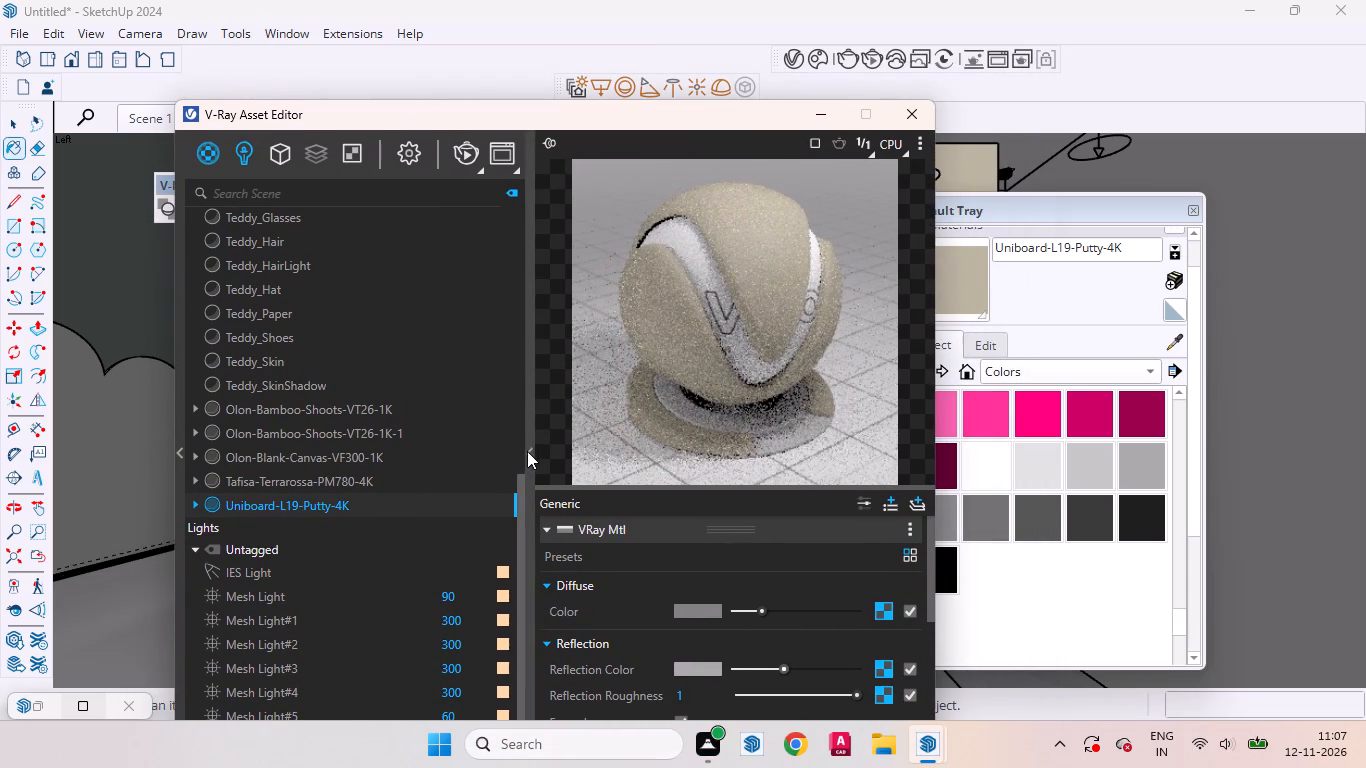
click(528, 450)
click(1171, 339)
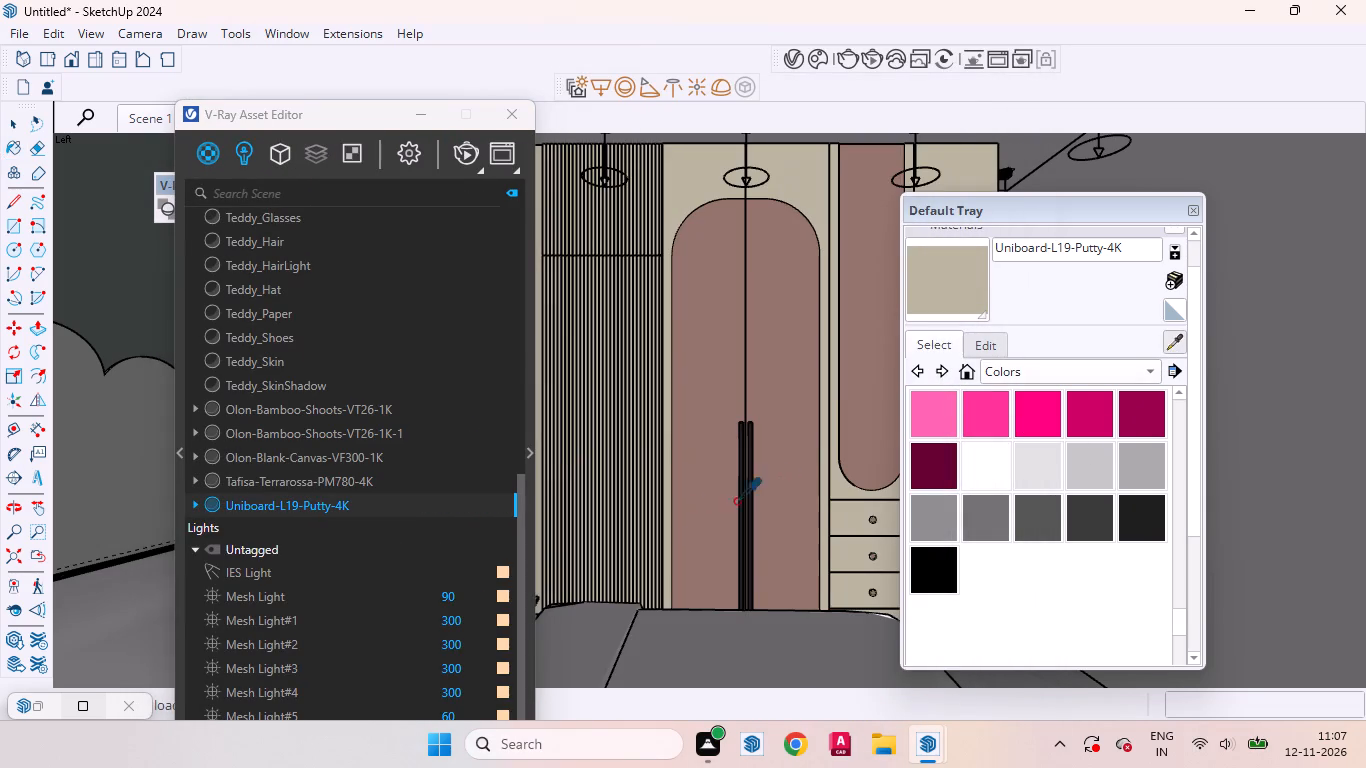
scroll(684, 484, up, 20)
scroll(684, 484, up, 3)
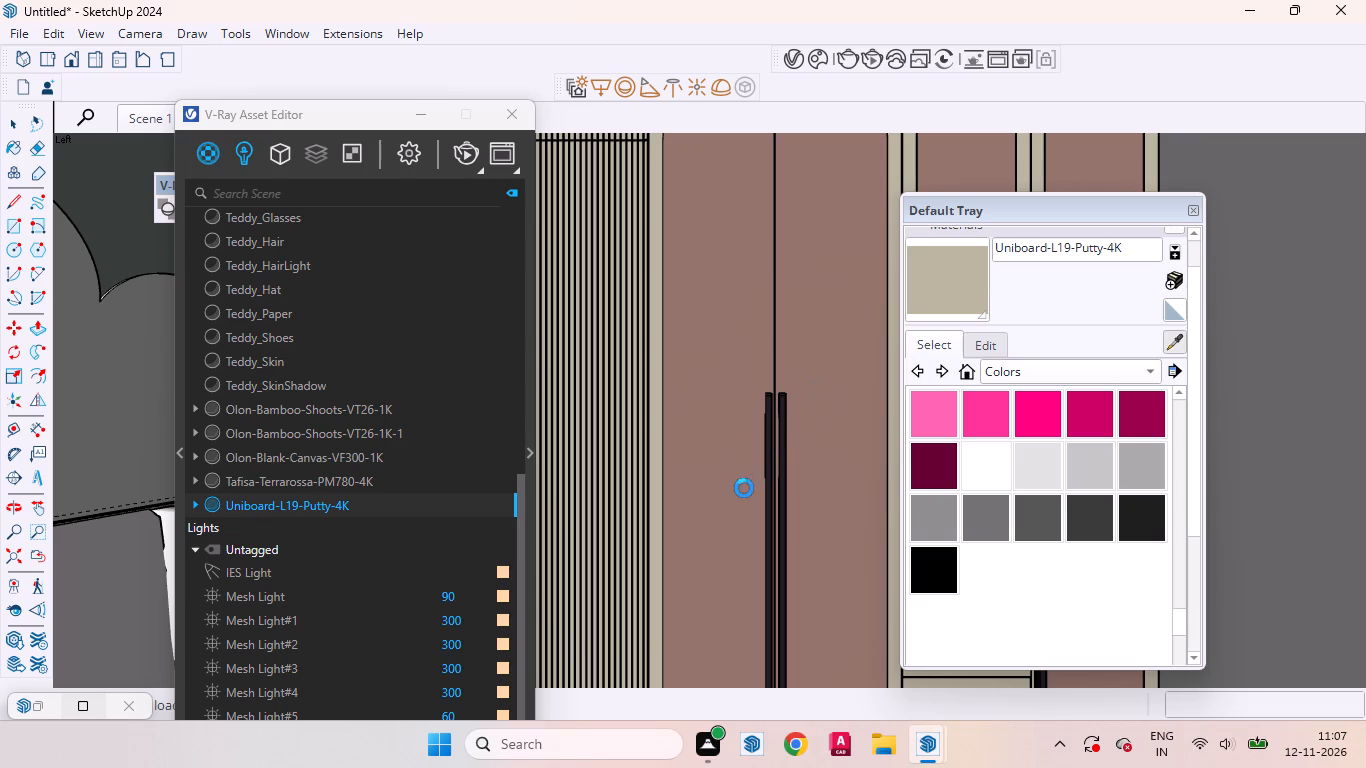
scroll(746, 428, up, 4)
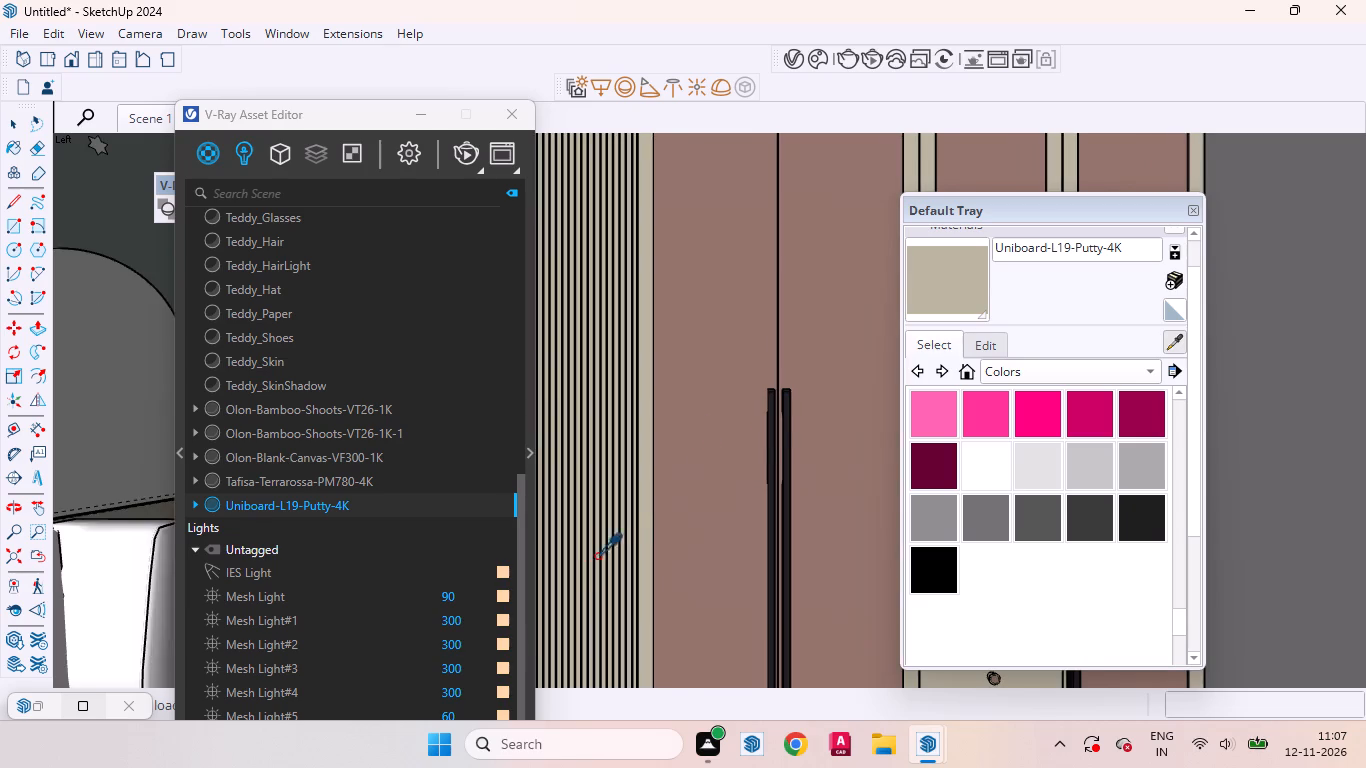
scroll(791, 400, up, 18)
click(658, 415)
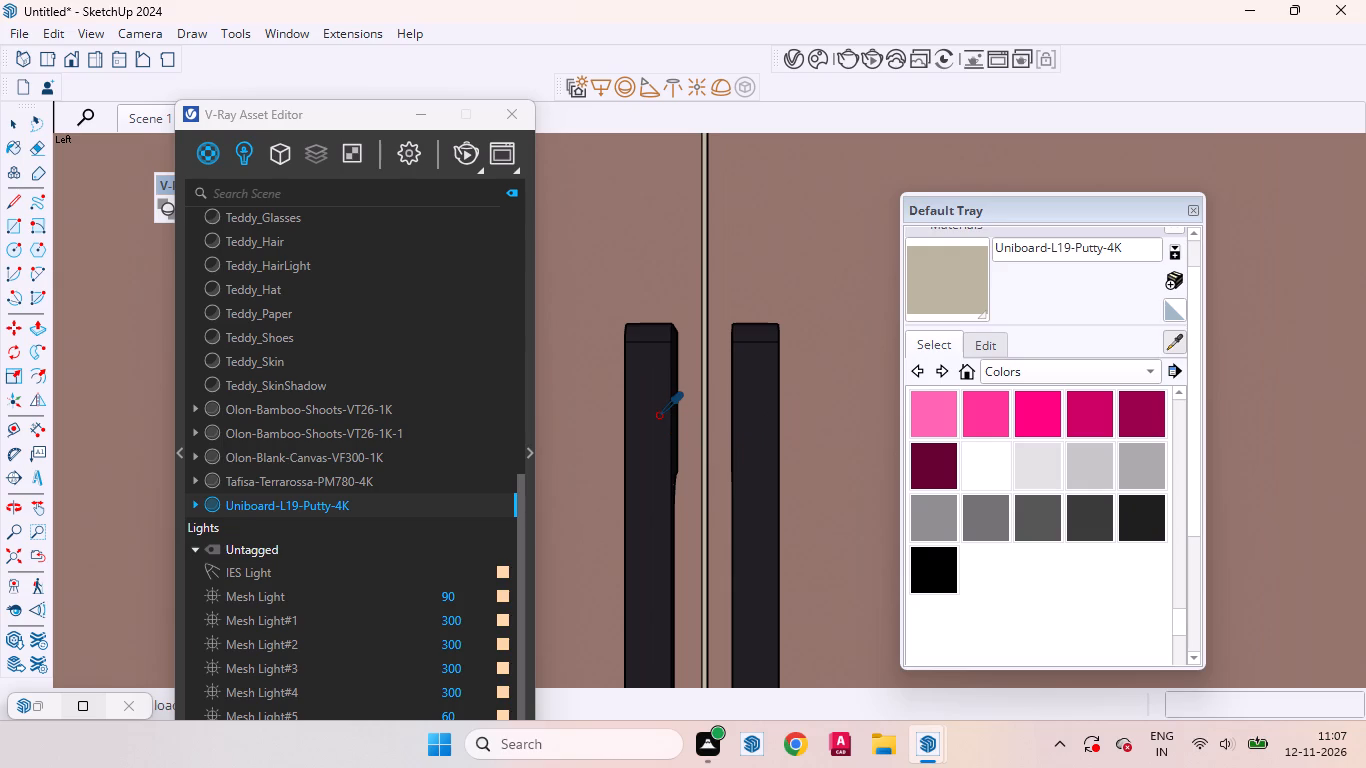
drag(359, 114, 378, 35)
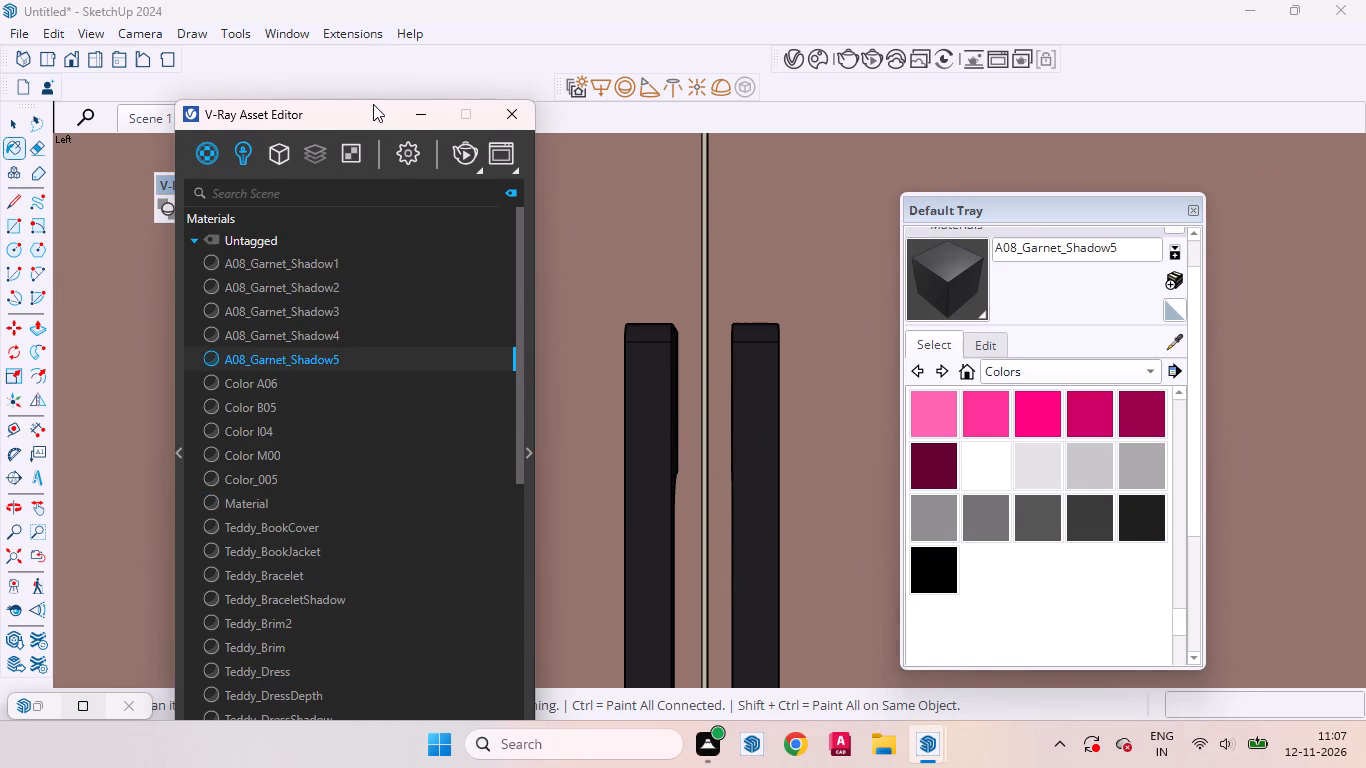
drag(371, 113, 383, 9)
click(535, 359)
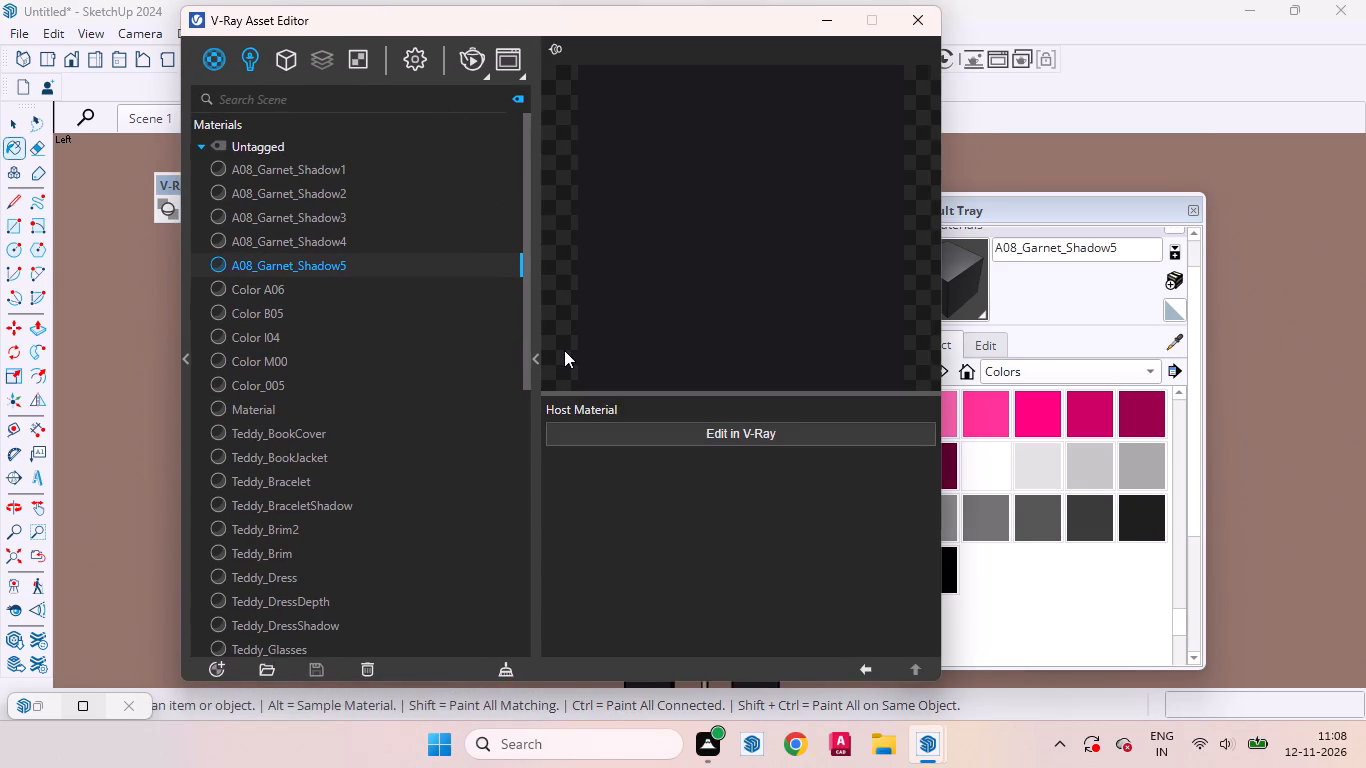
click(688, 442)
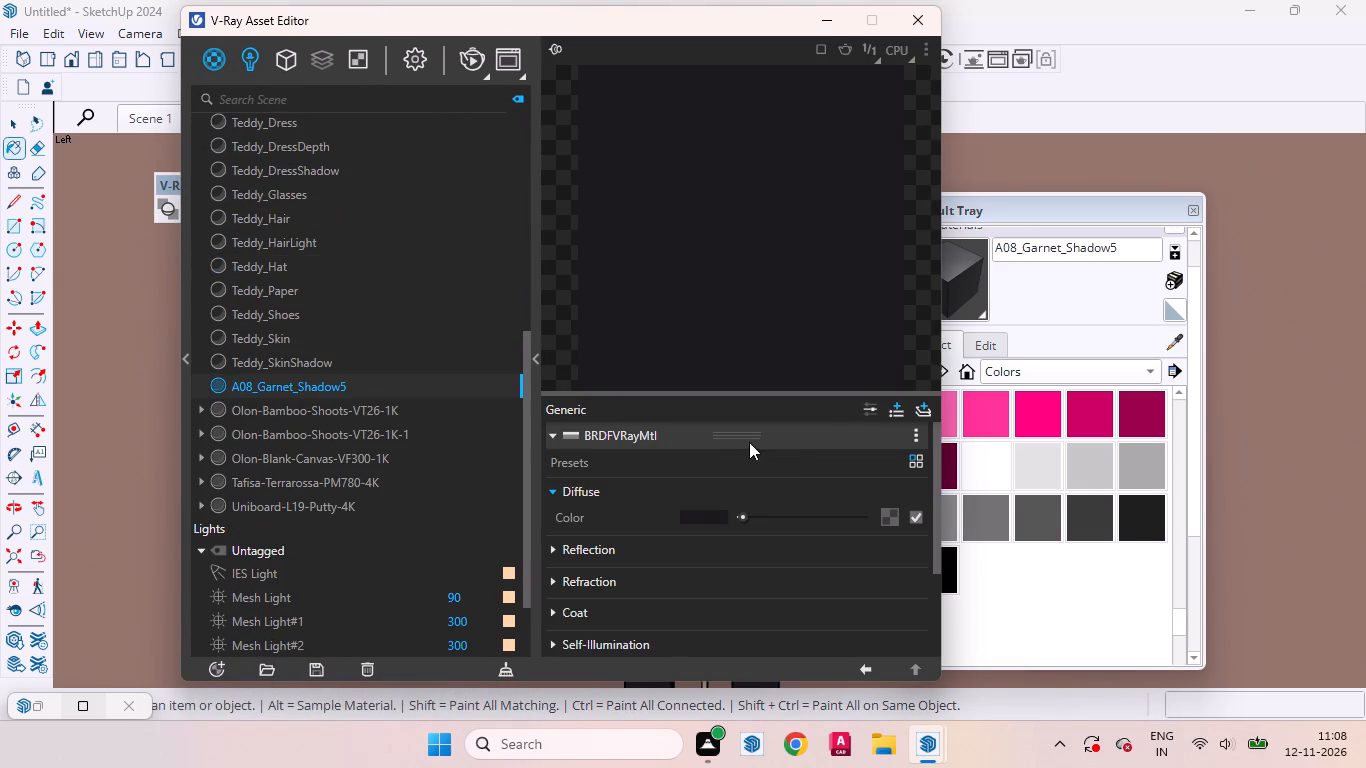
Raise the V-Ray reflection colour of the handle material, A08_Garnet_Shadow5, to mid grey.
click(655, 554)
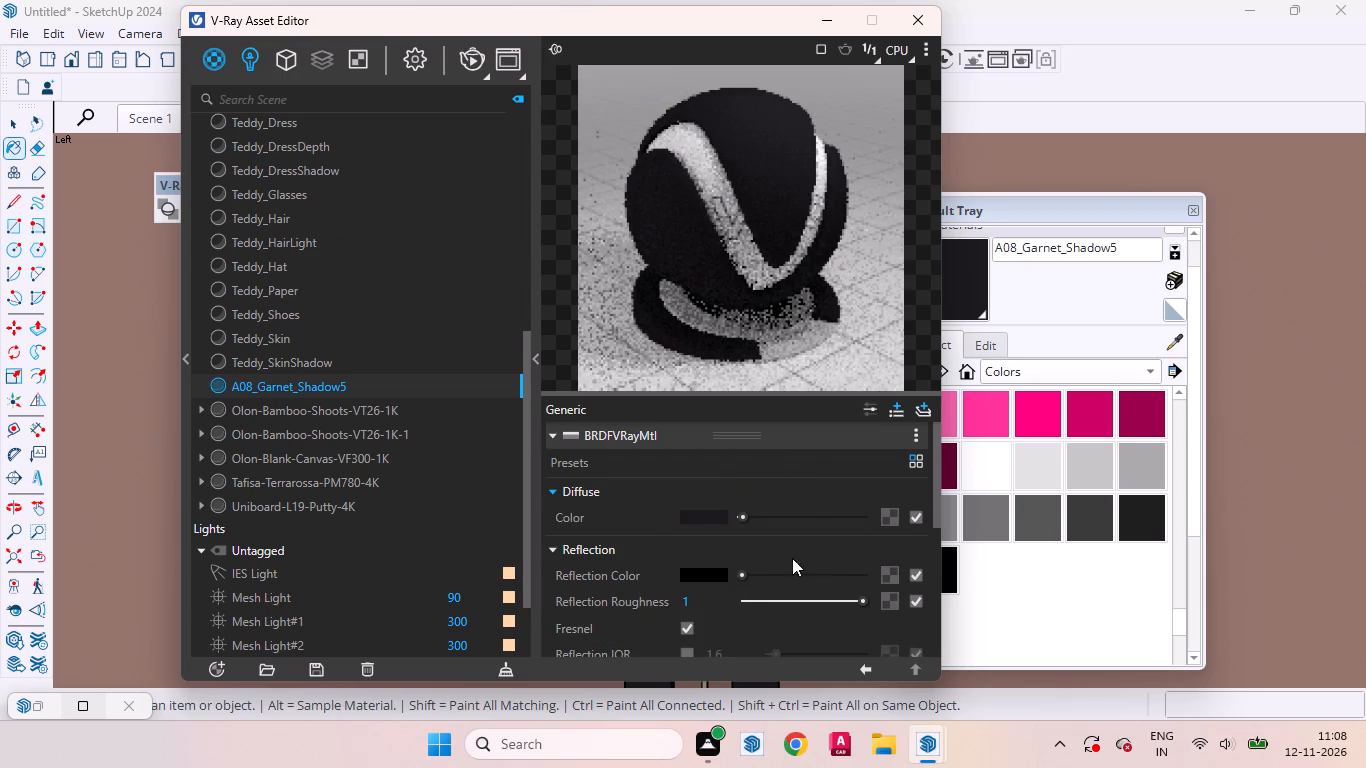
drag(740, 573, 775, 571)
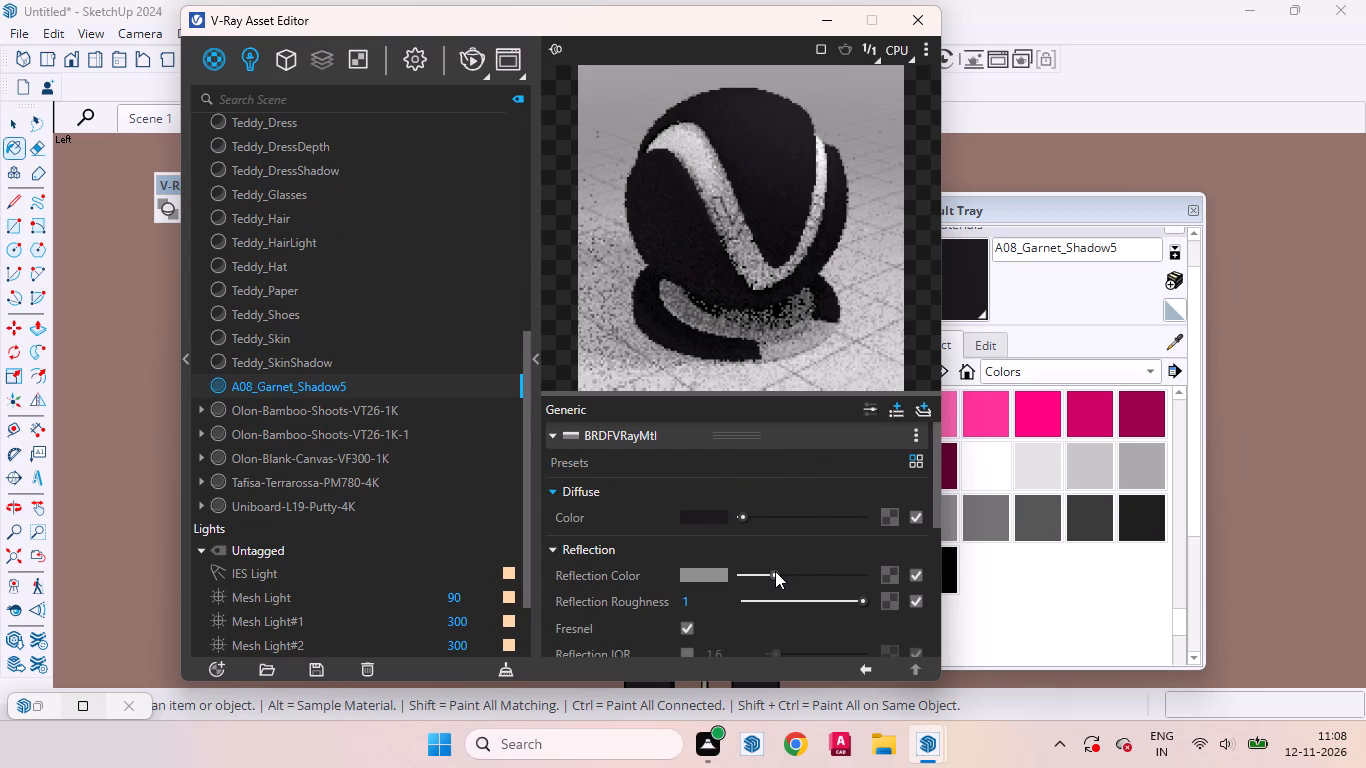
drag(775, 571, 775, 570)
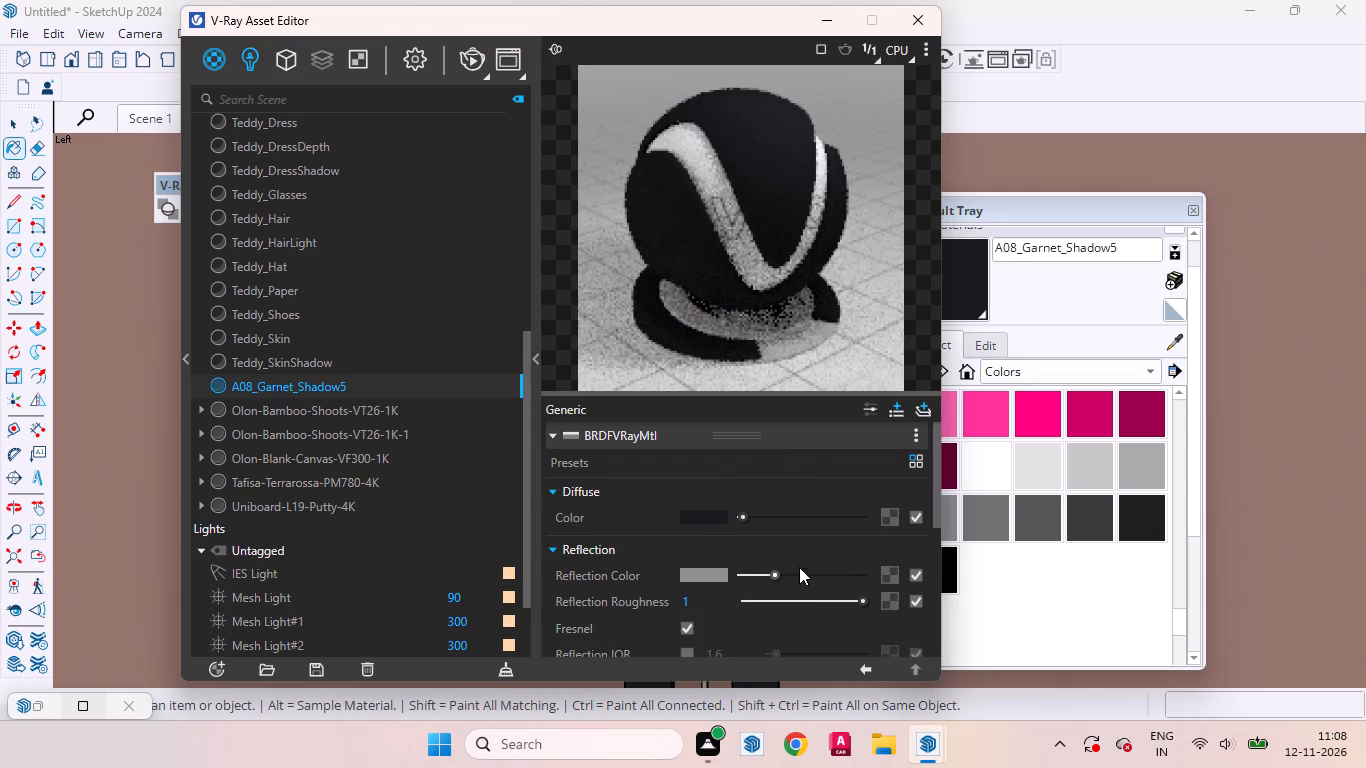
click(777, 577)
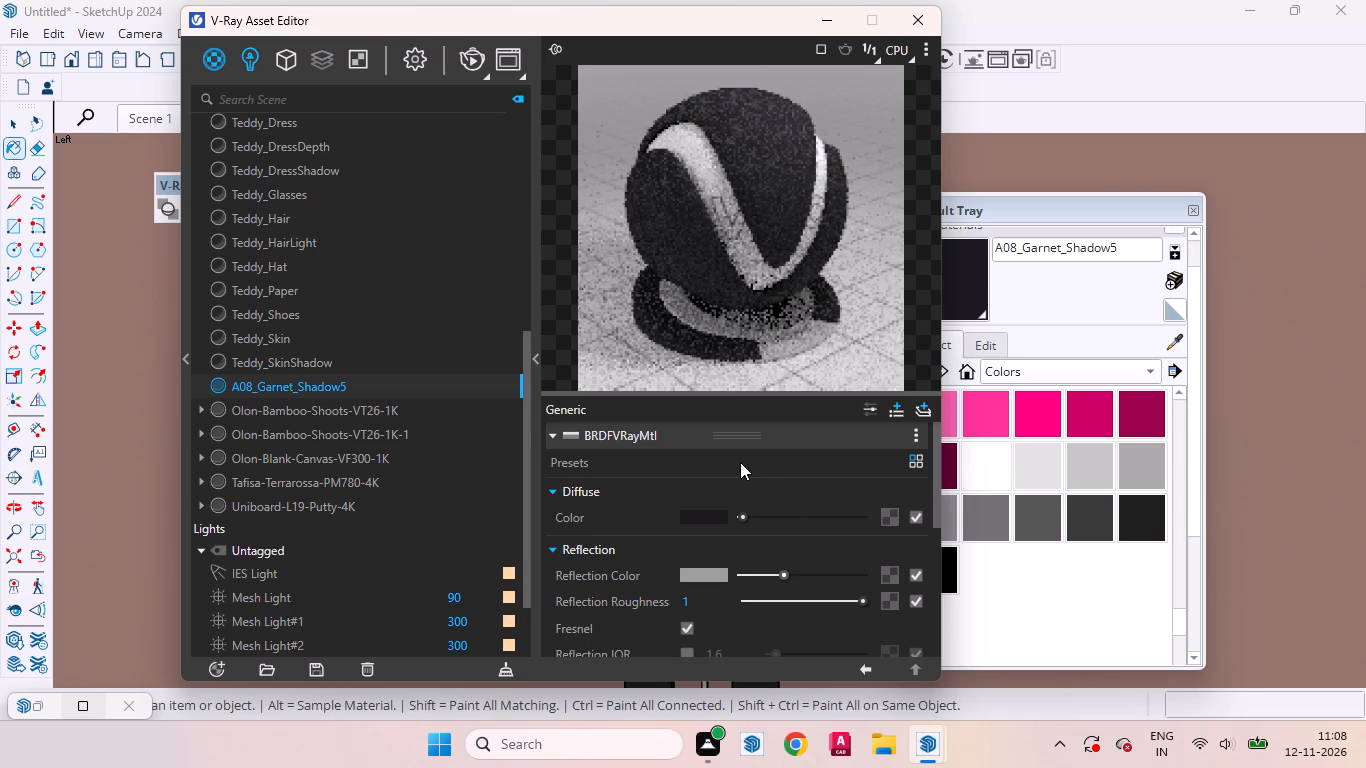
click(537, 369)
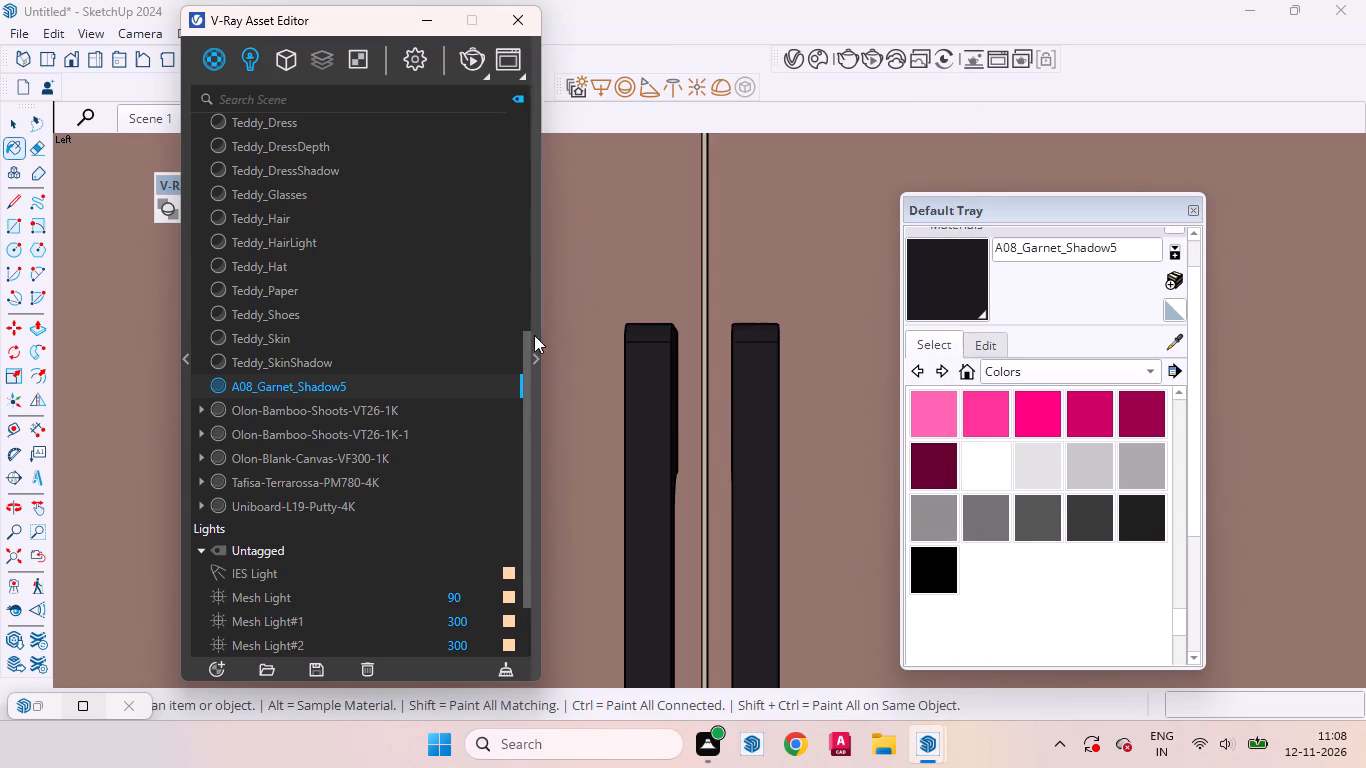
drag(312, 22, 764, 285)
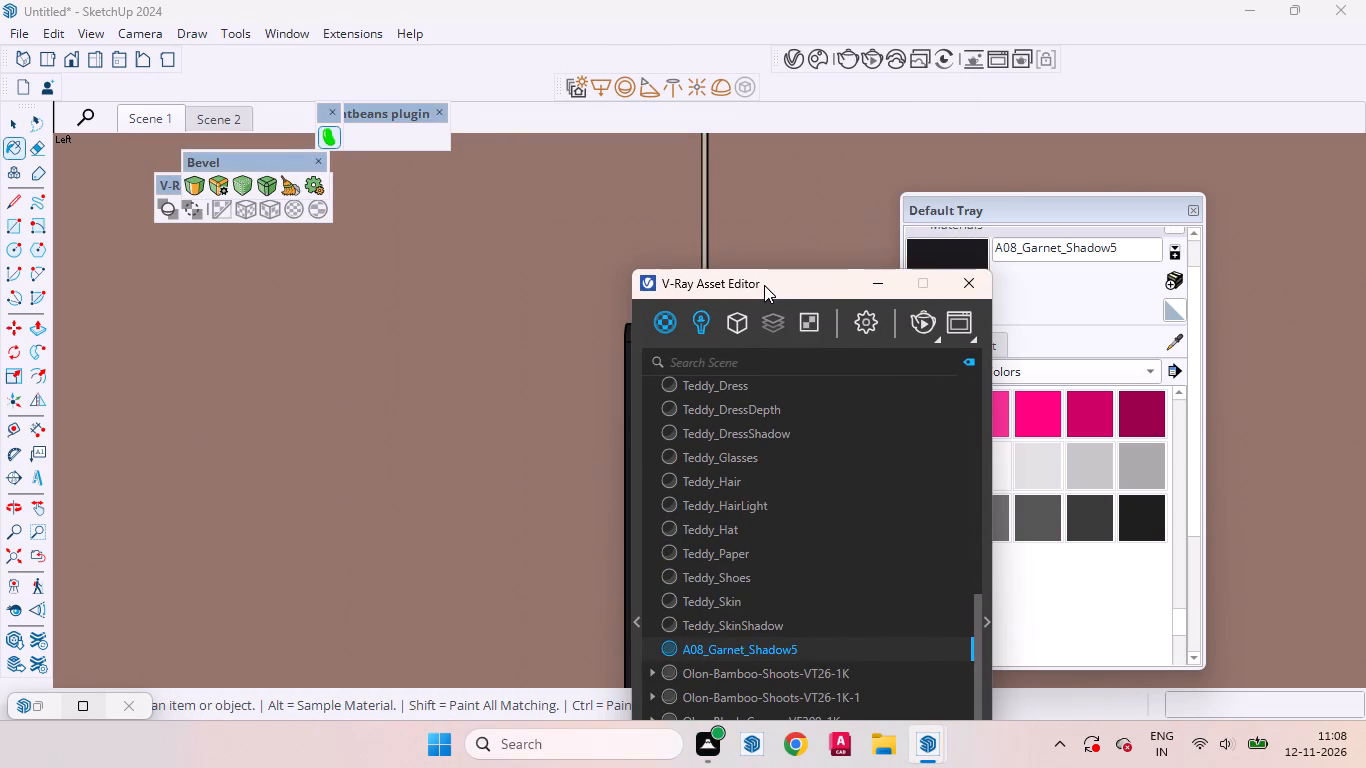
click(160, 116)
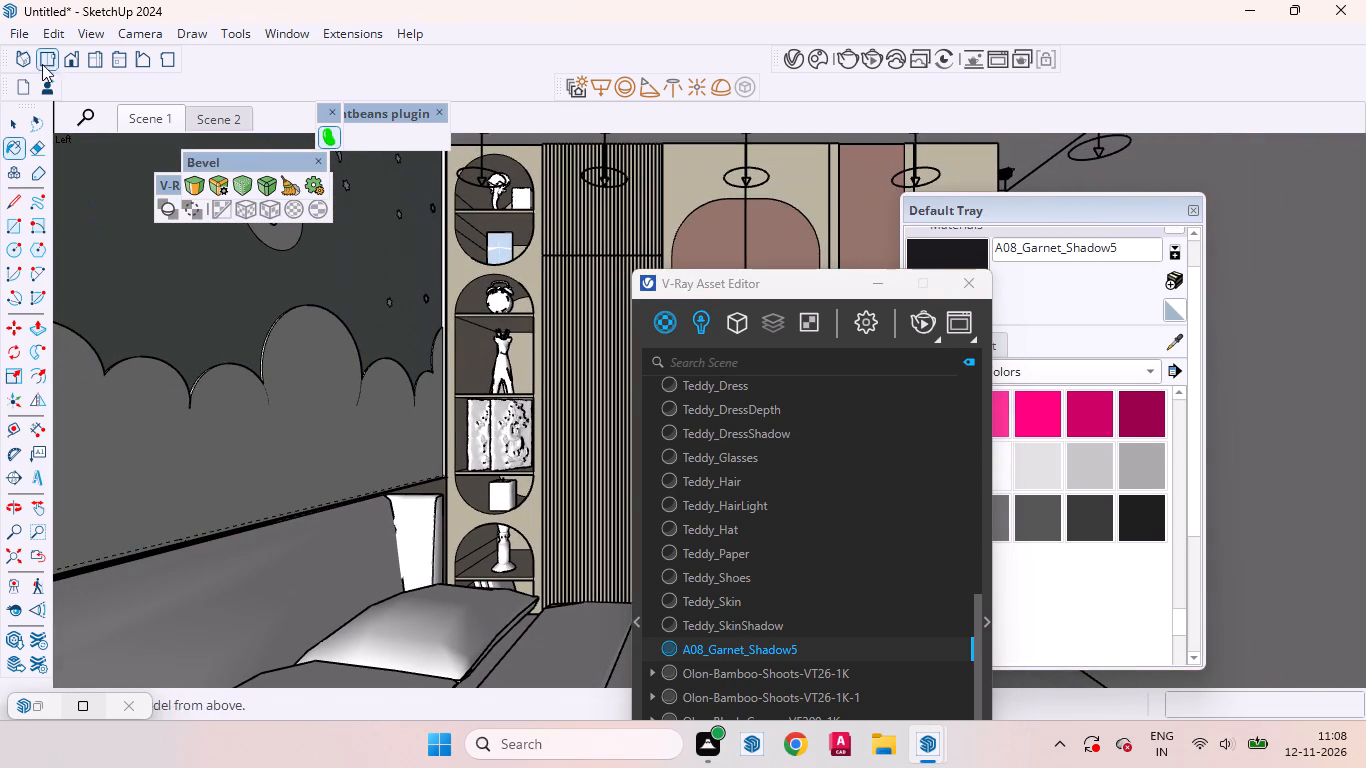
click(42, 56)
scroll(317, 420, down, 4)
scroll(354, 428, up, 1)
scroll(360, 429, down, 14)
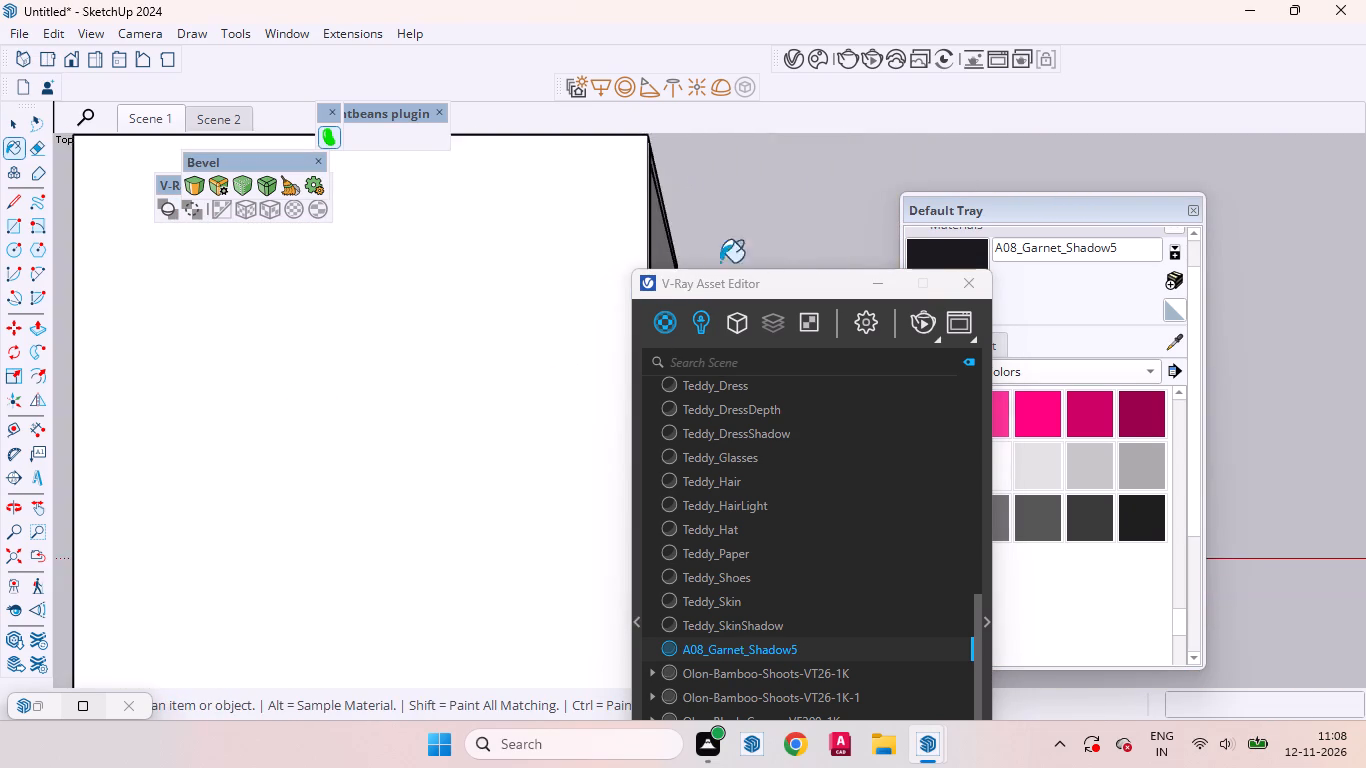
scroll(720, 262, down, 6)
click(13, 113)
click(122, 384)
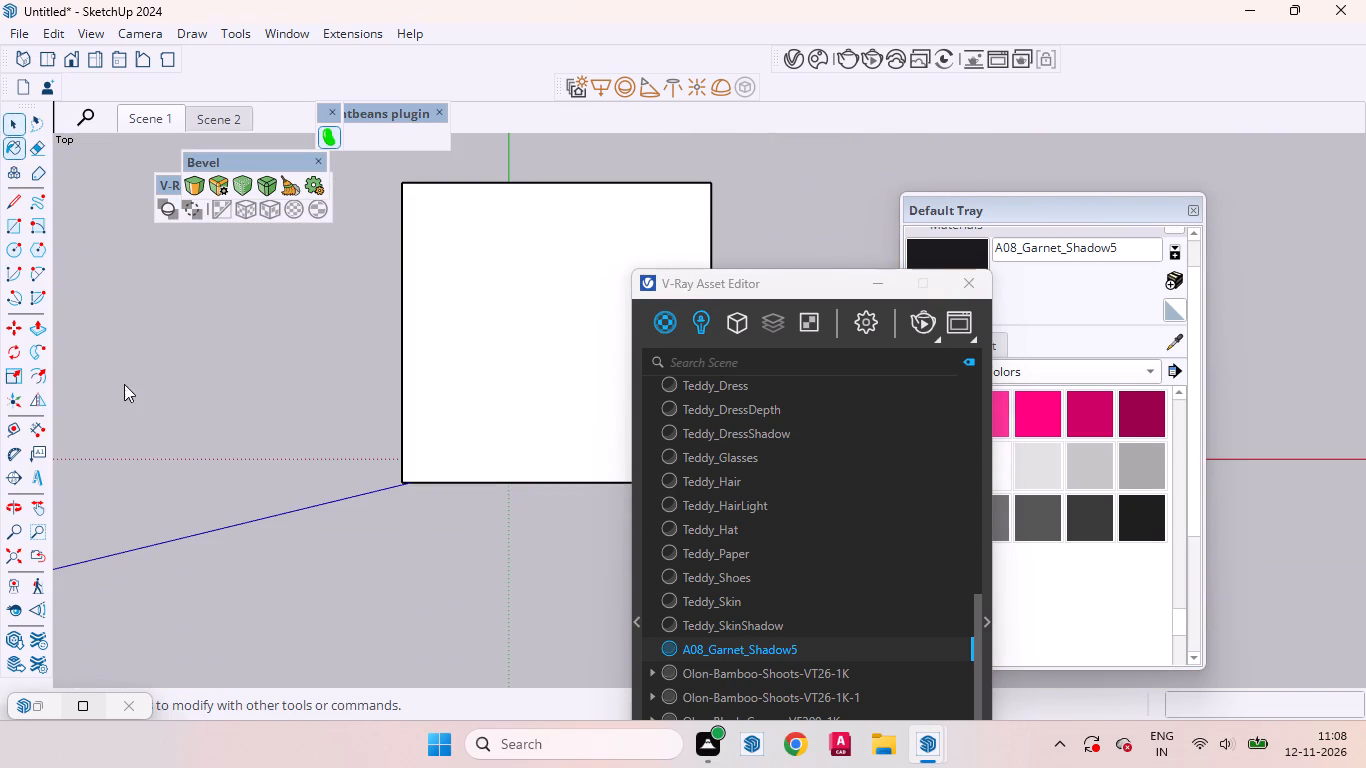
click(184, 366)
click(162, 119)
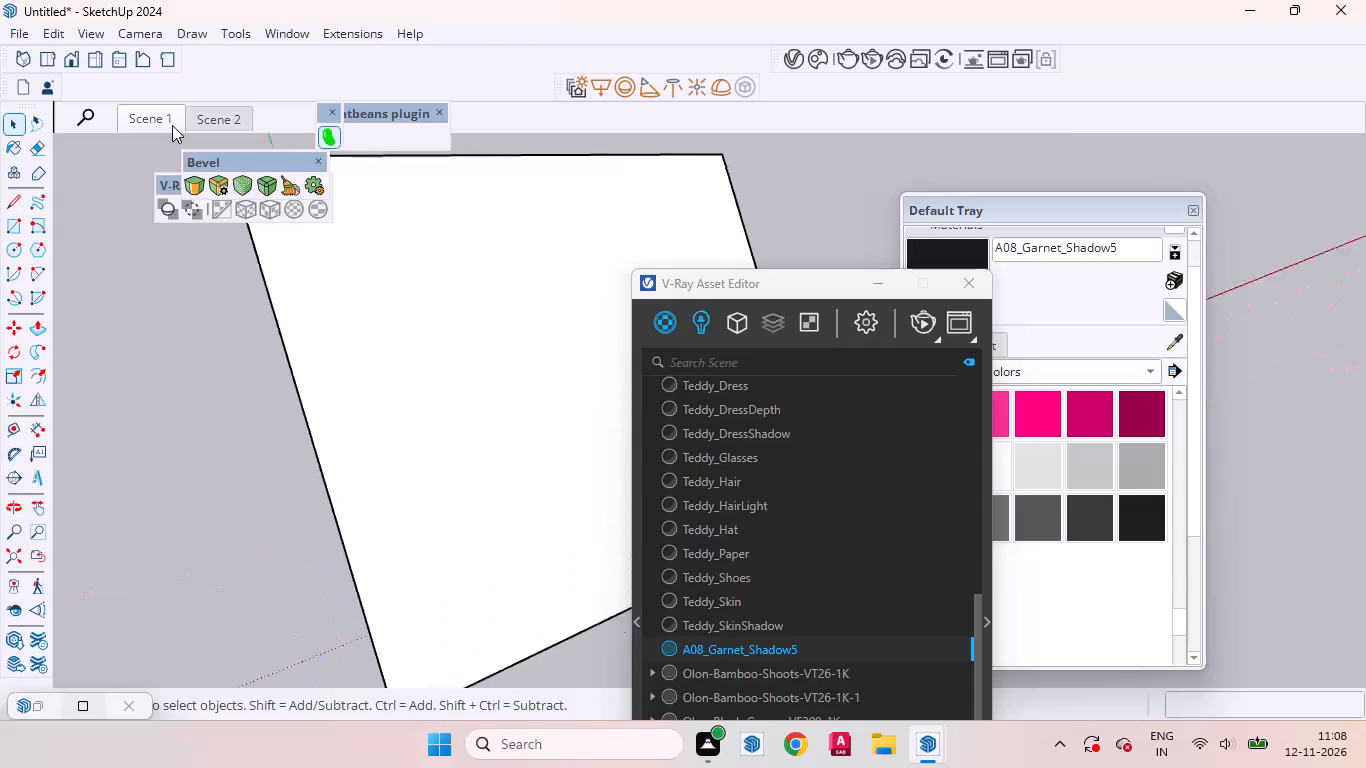
Sample the mural wall's lower cloud-shaped panel material, Olon-Blank-Canvas-VF300-1K, and raise its V-Ray reflection colour to mid grey.
drag(809, 281, 808, 282)
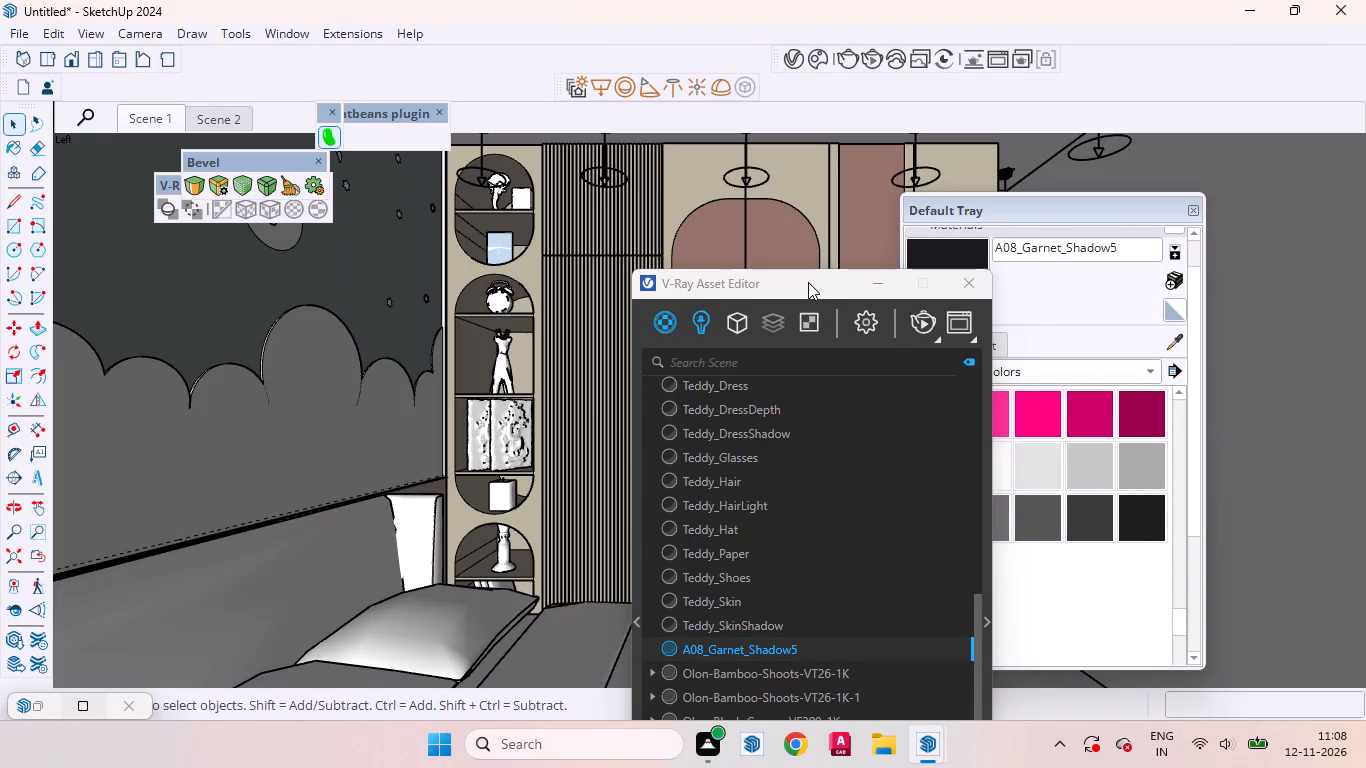
drag(808, 282, 641, 246)
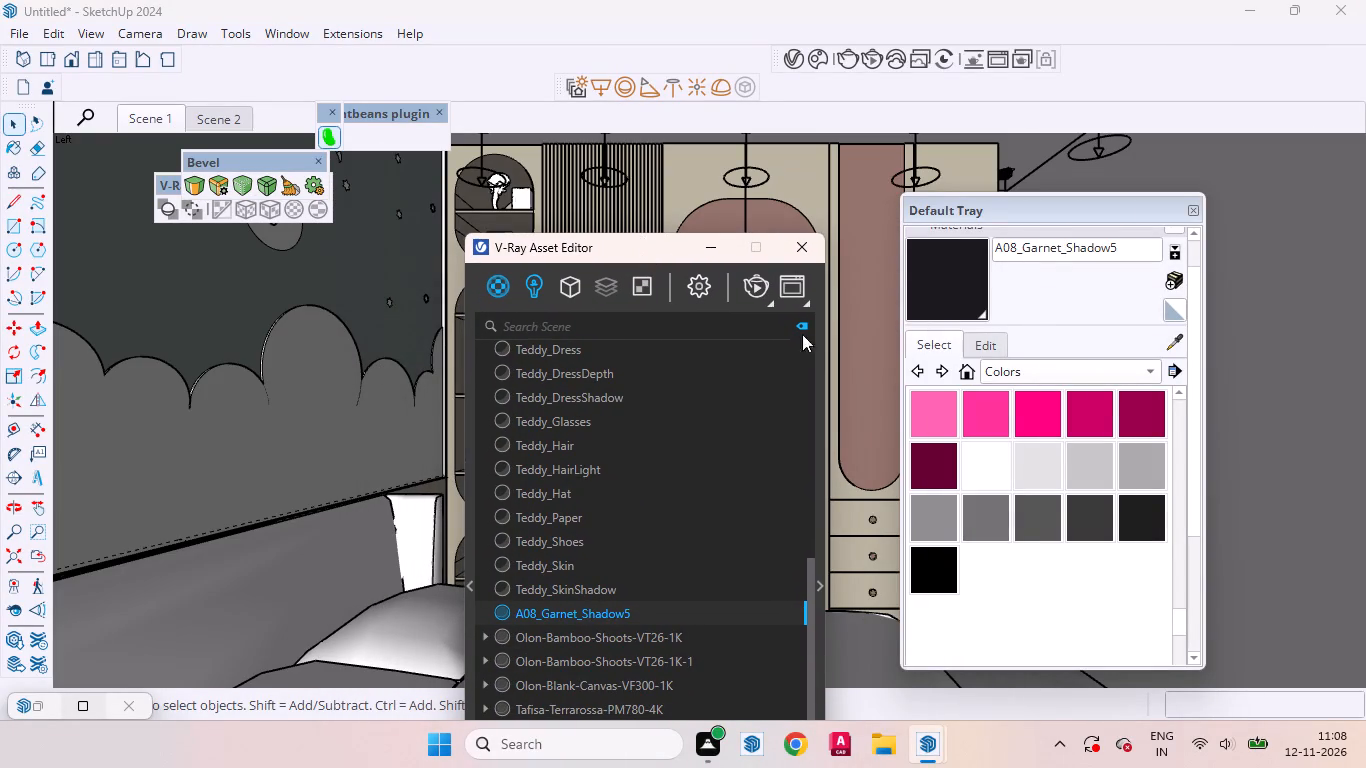
click(1167, 341)
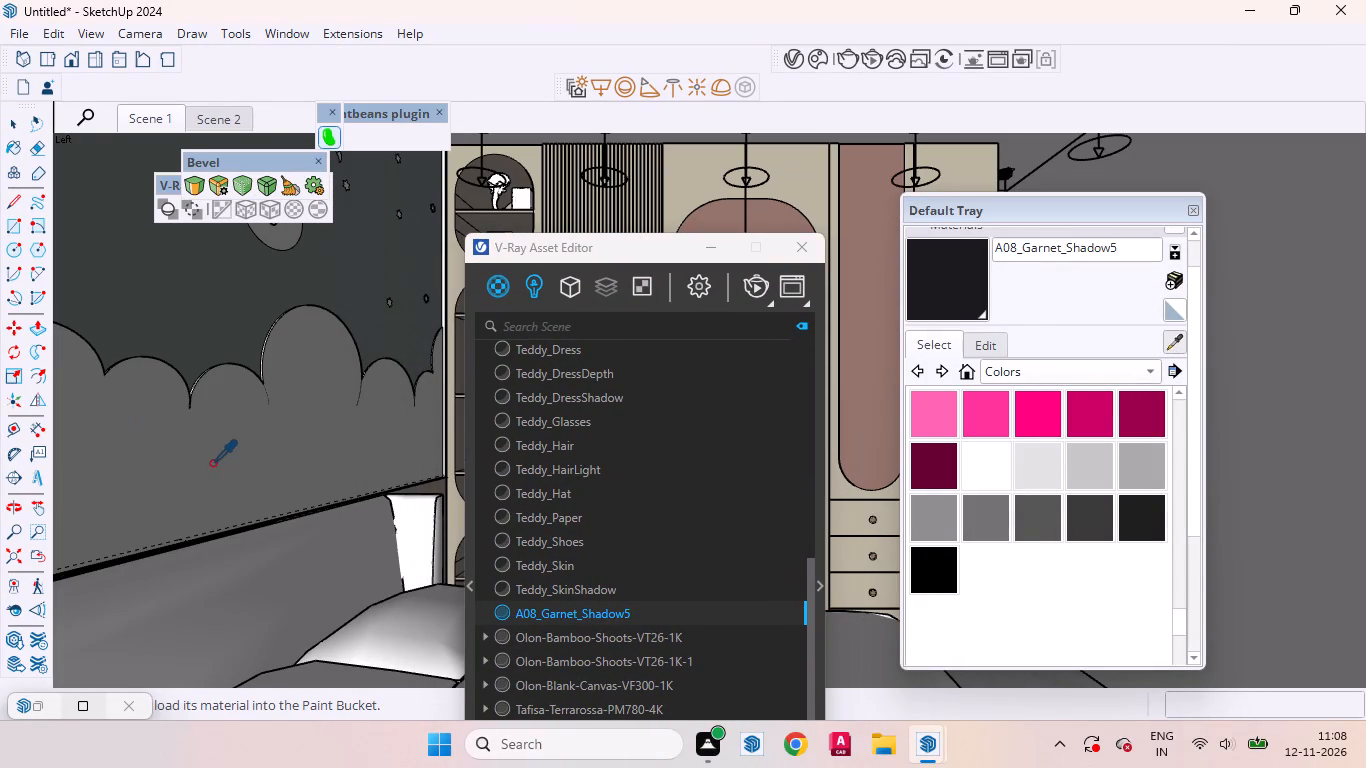
click(220, 445)
drag(607, 247, 599, 219)
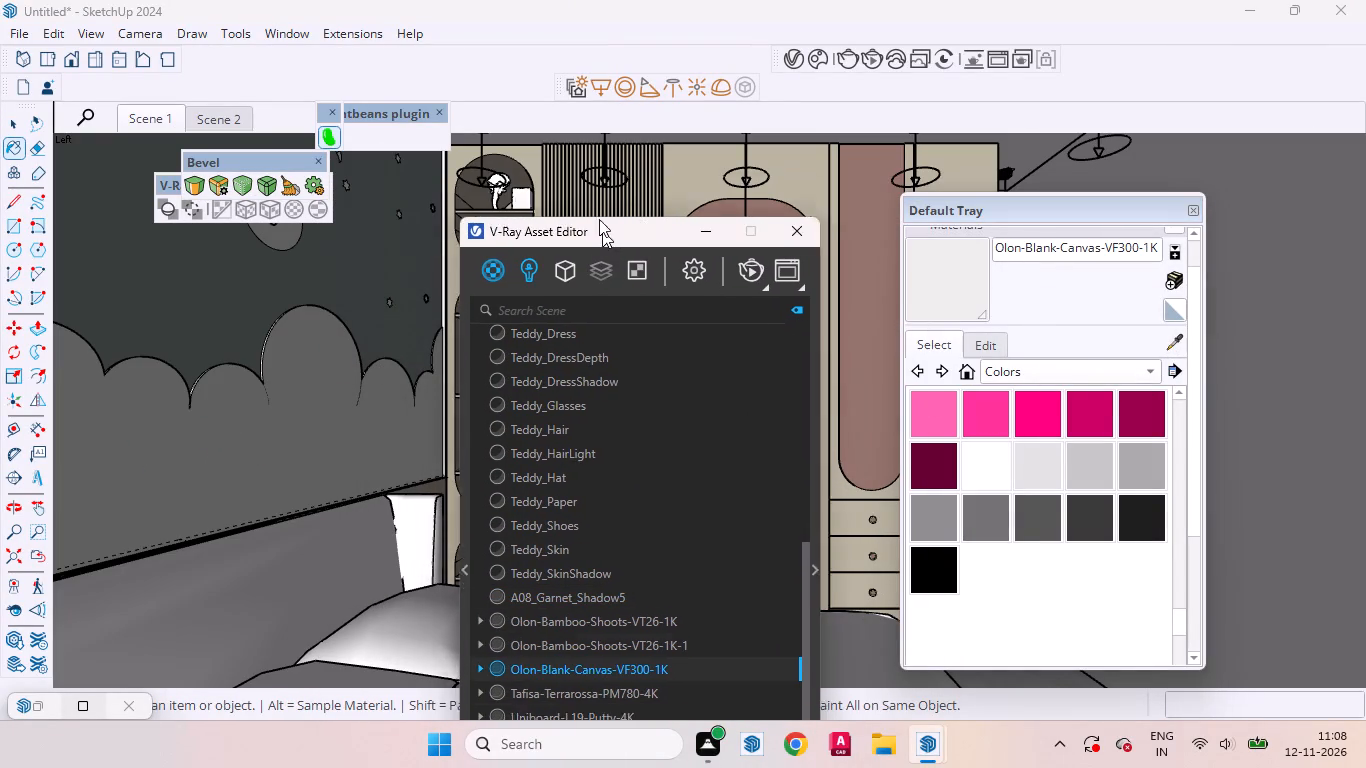
drag(599, 219, 556, 73)
click(769, 413)
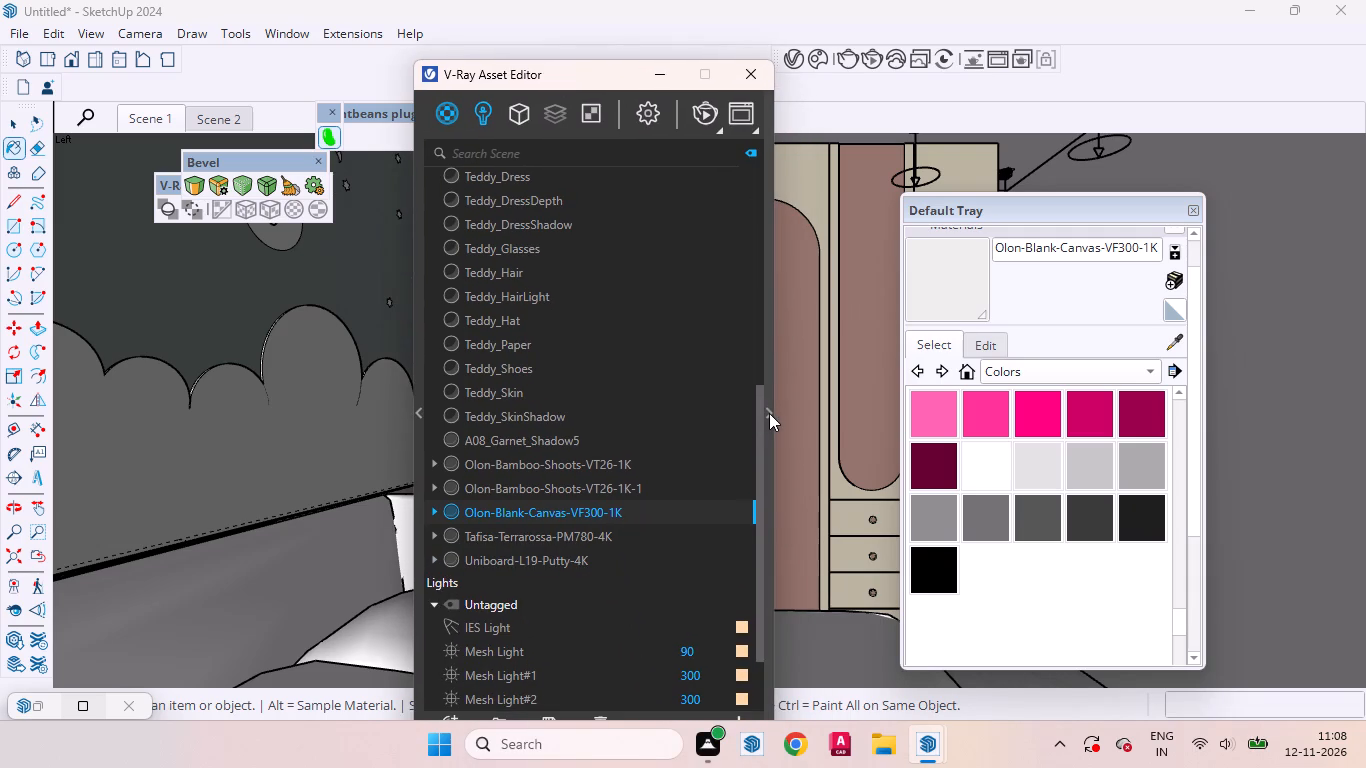
drag(788, 77, 607, 83)
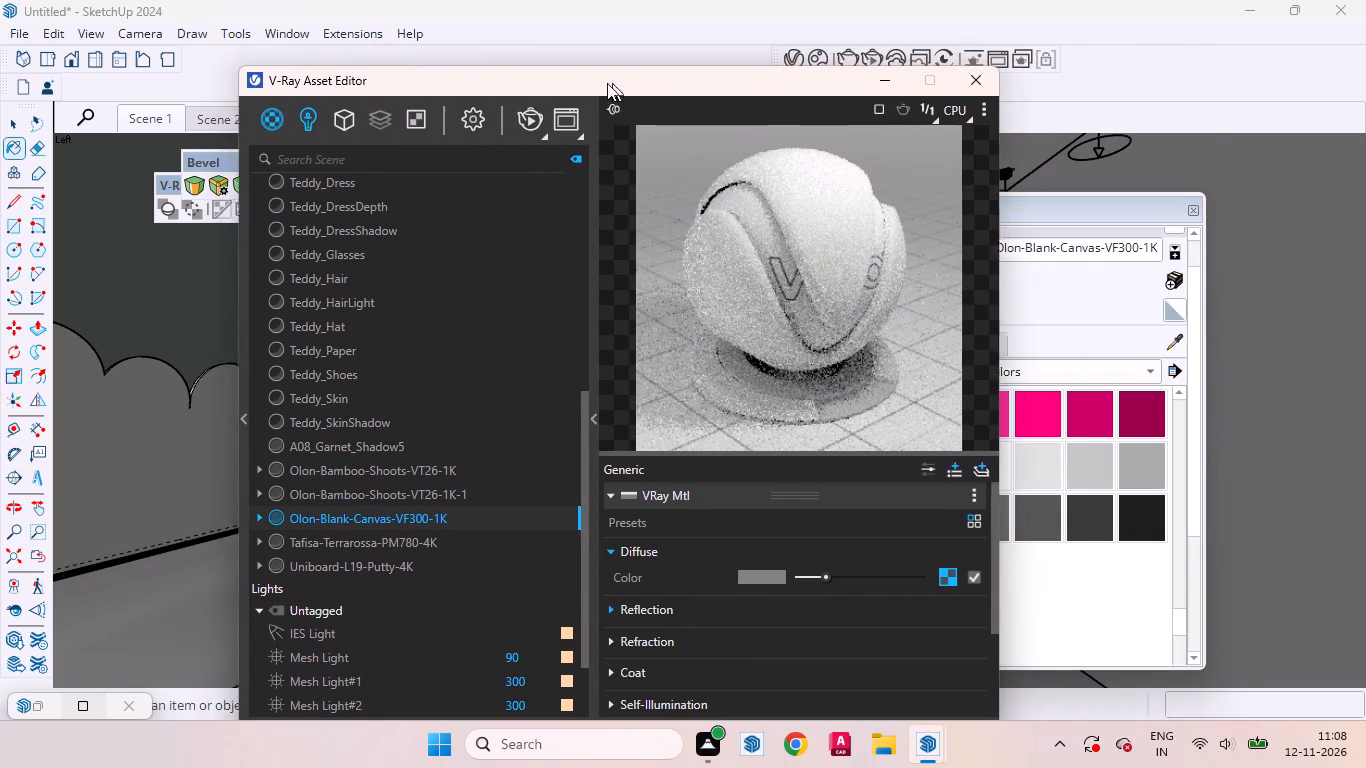
drag(607, 83, 585, 54)
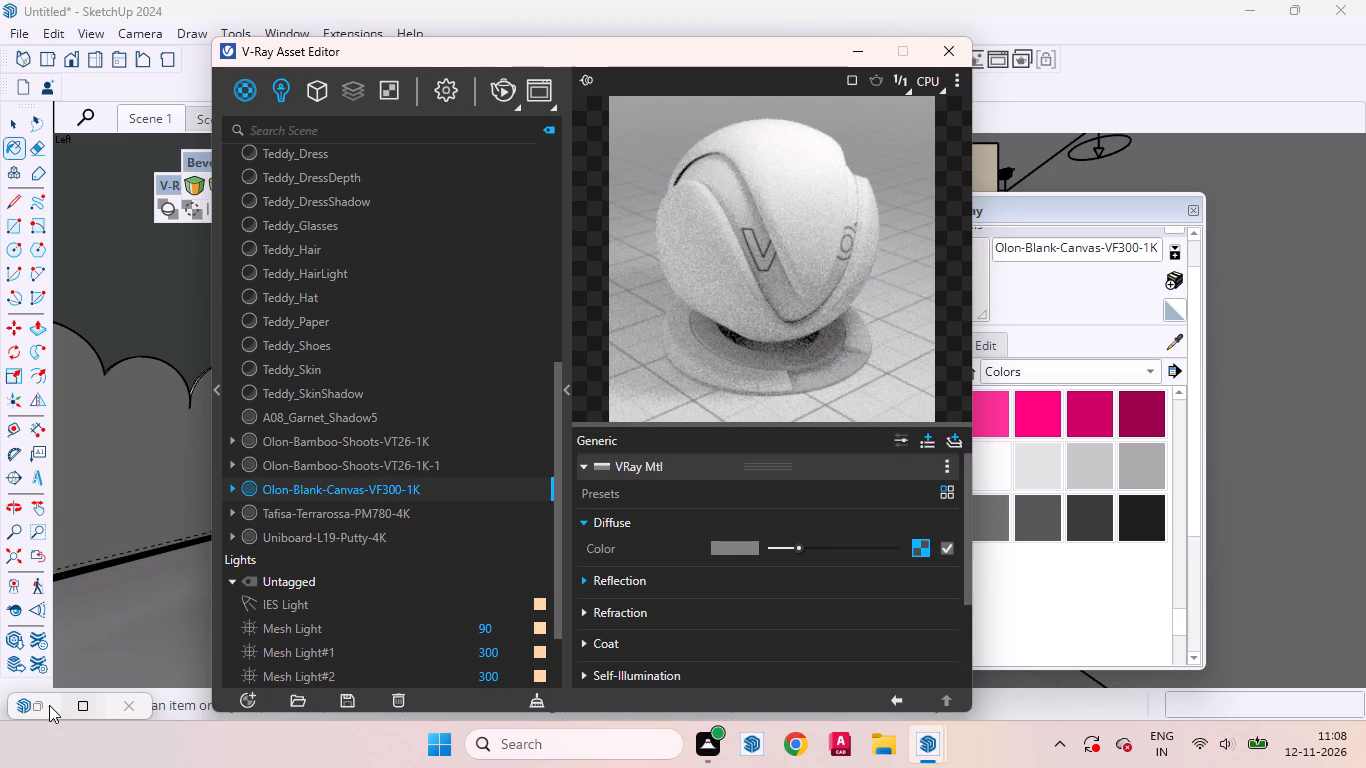
click(646, 575)
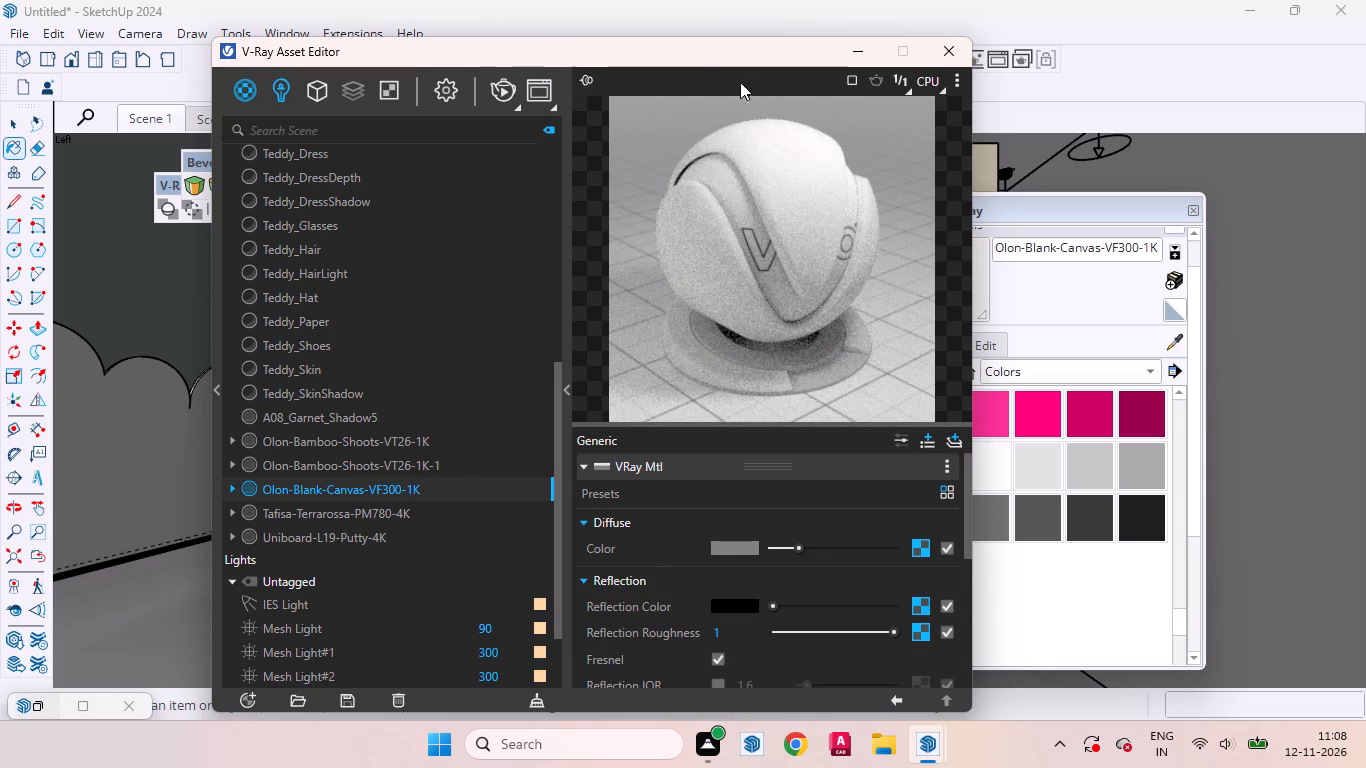
drag(699, 50, 691, 10)
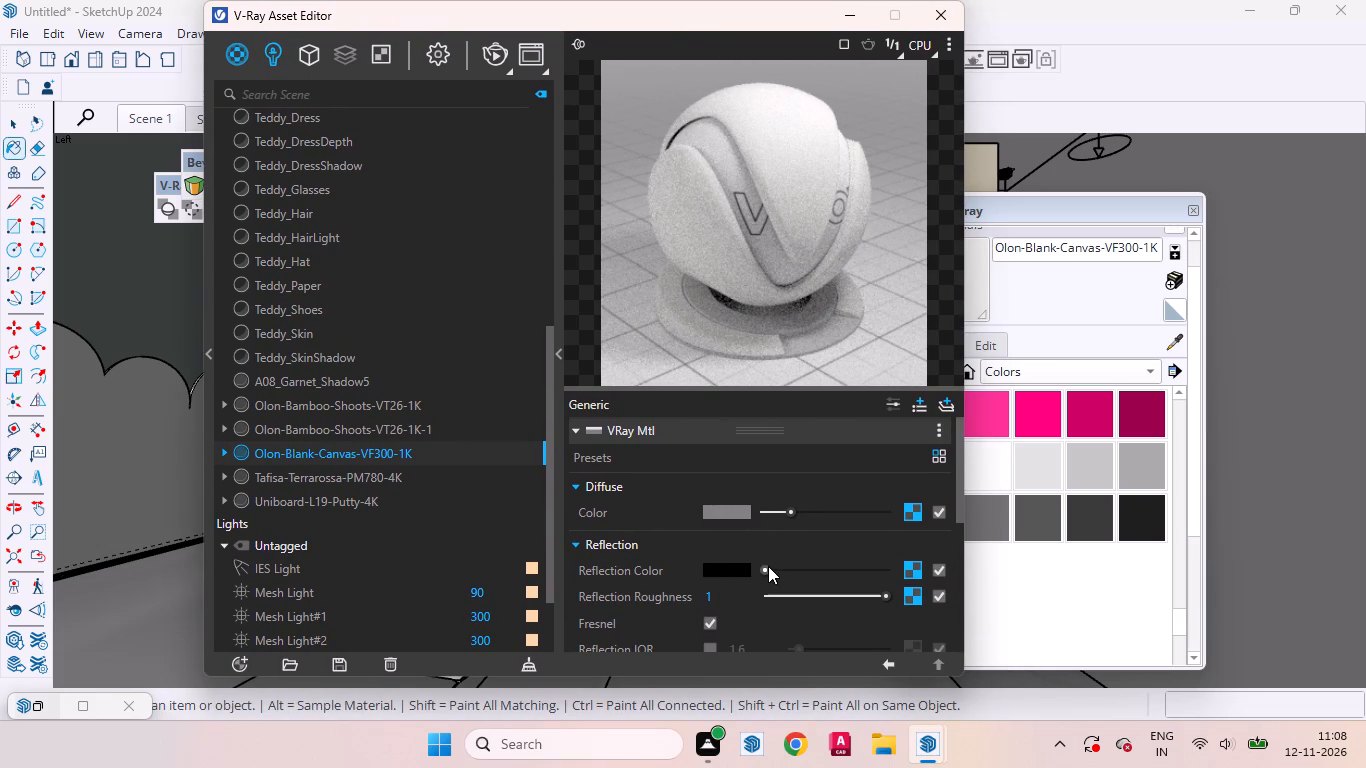
drag(769, 568, 802, 569)
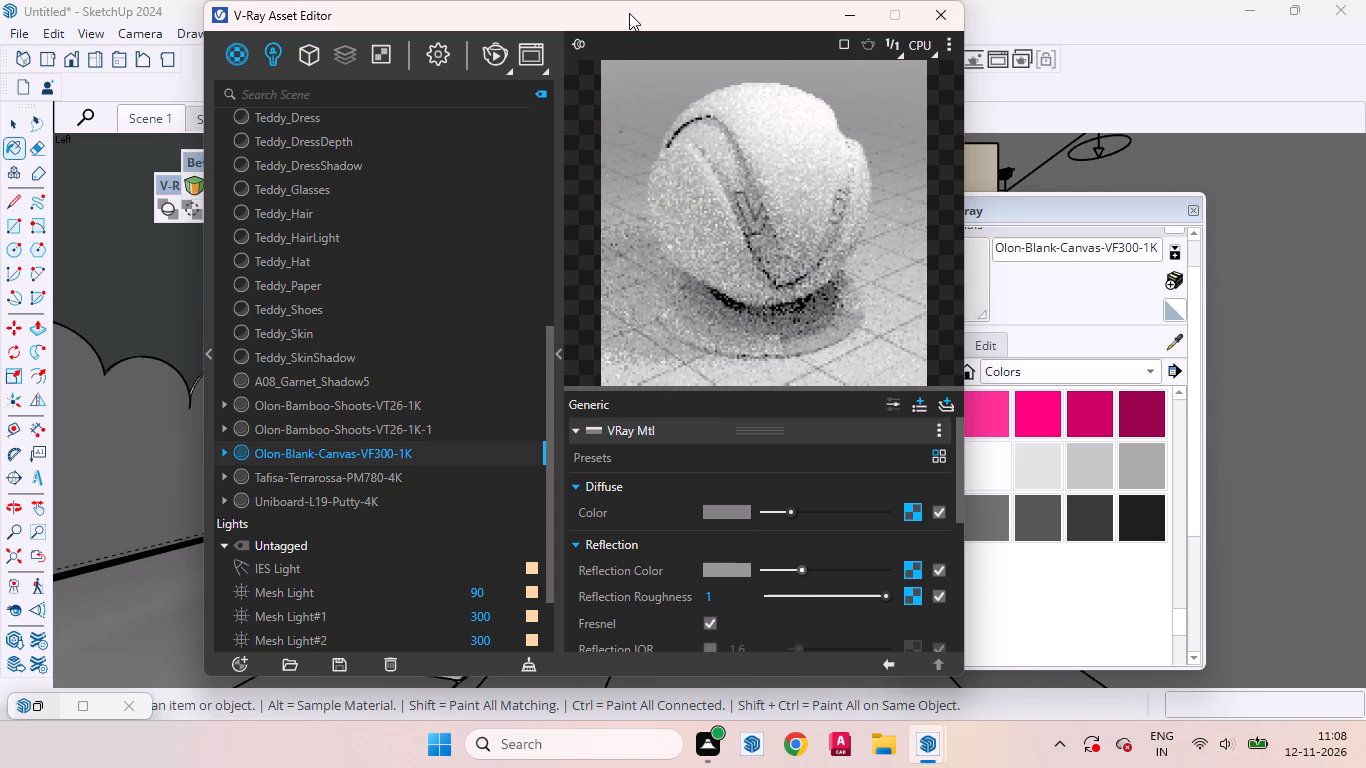
drag(629, 13, 703, 398)
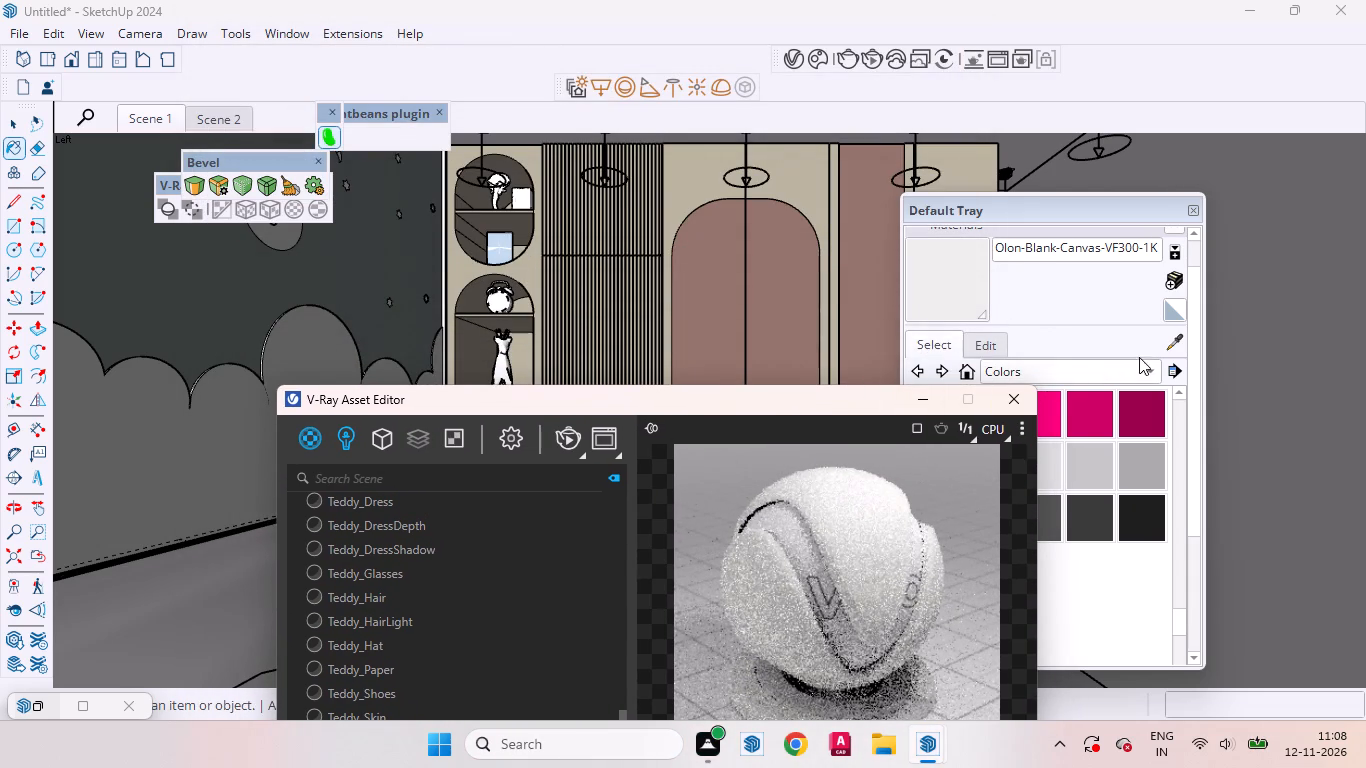
Sample the dark upper mural wall material, Olon-Bamboo-Shoots-VT26-1K-1, and raise its V-Ray reflection colour to light grey.
click(1178, 341)
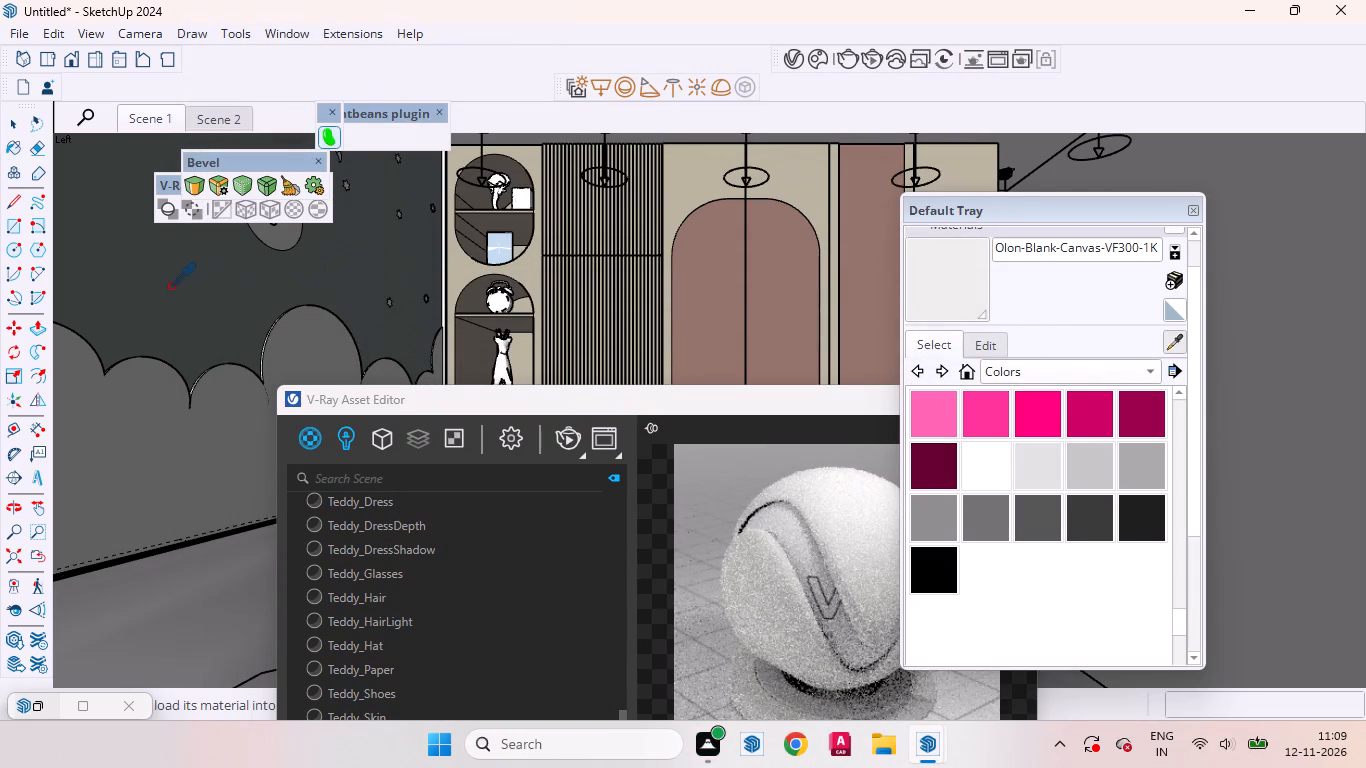
click(170, 286)
drag(696, 404, 652, 116)
click(710, 640)
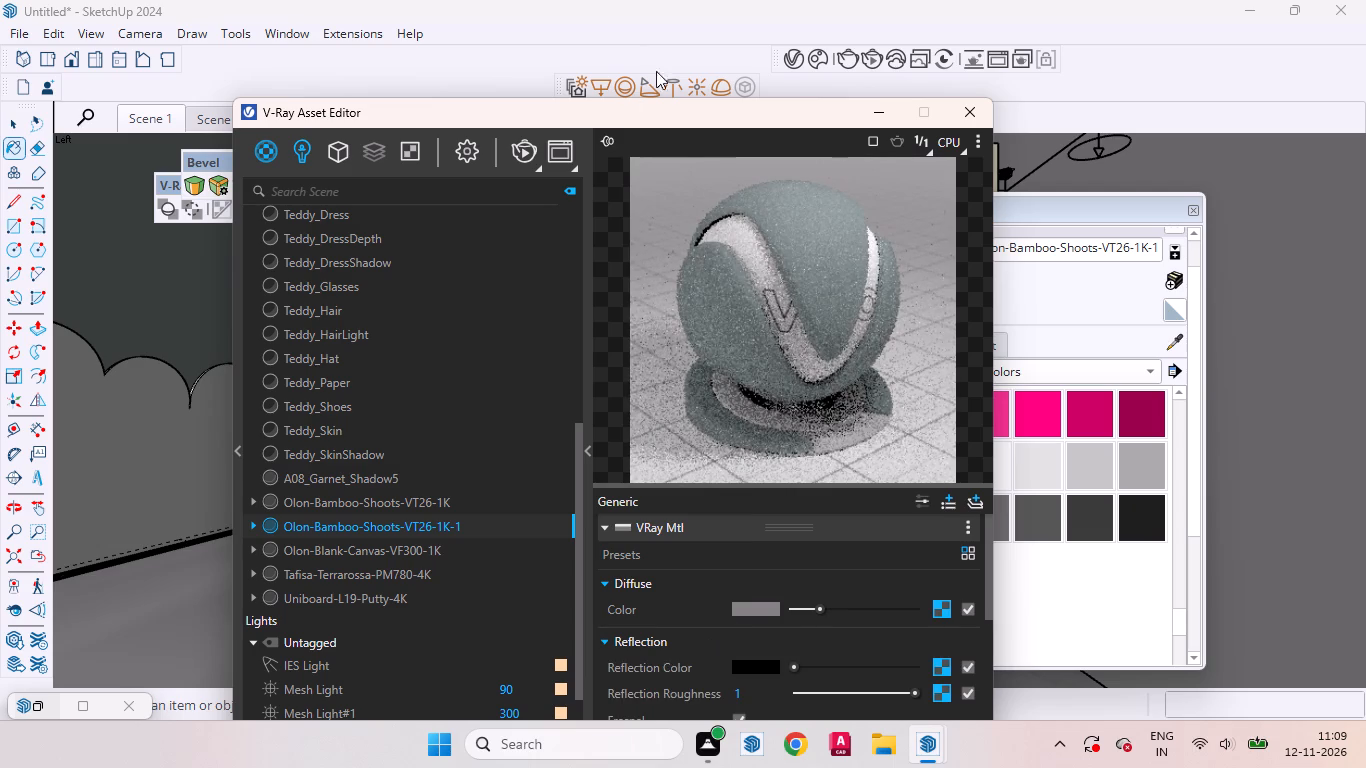
drag(668, 110, 651, 42)
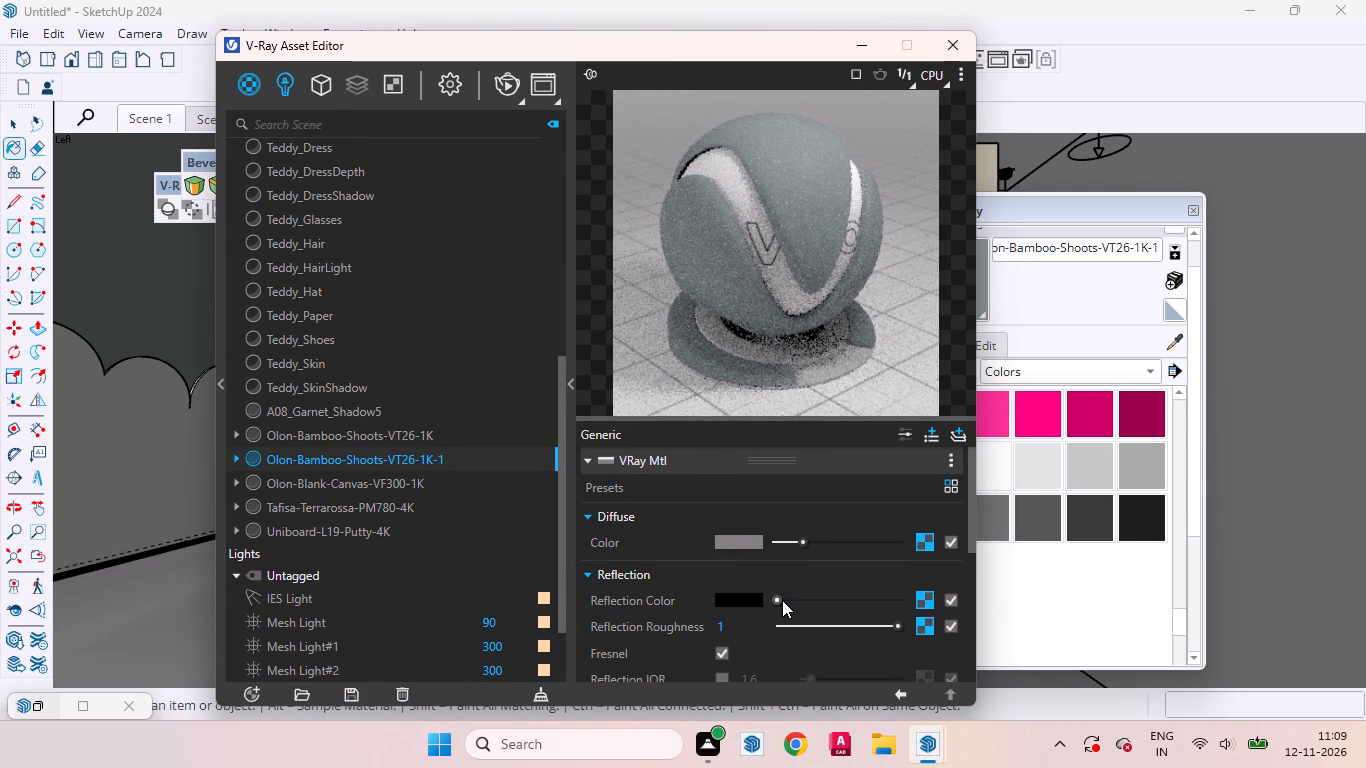
drag(782, 600, 828, 600)
drag(666, 52, 663, 53)
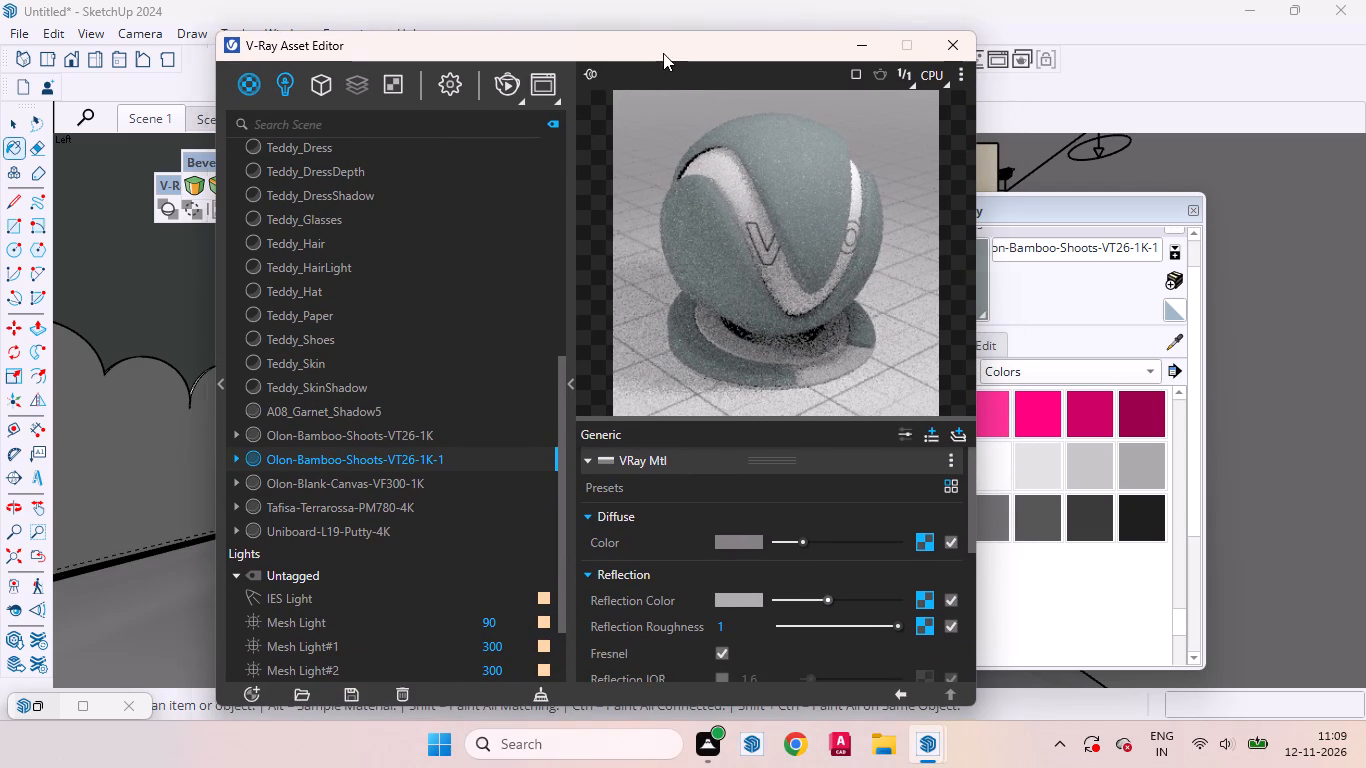
drag(663, 53, 588, 146)
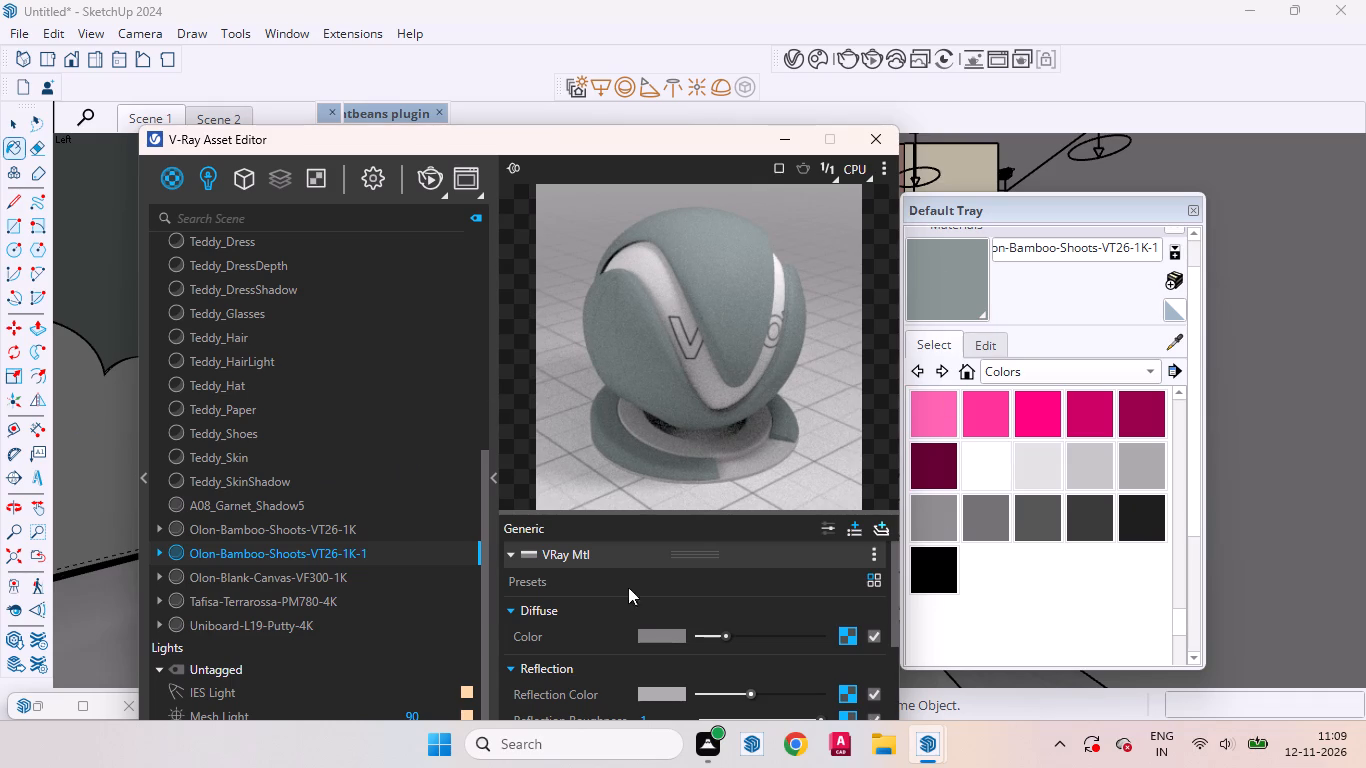
click(750, 693)
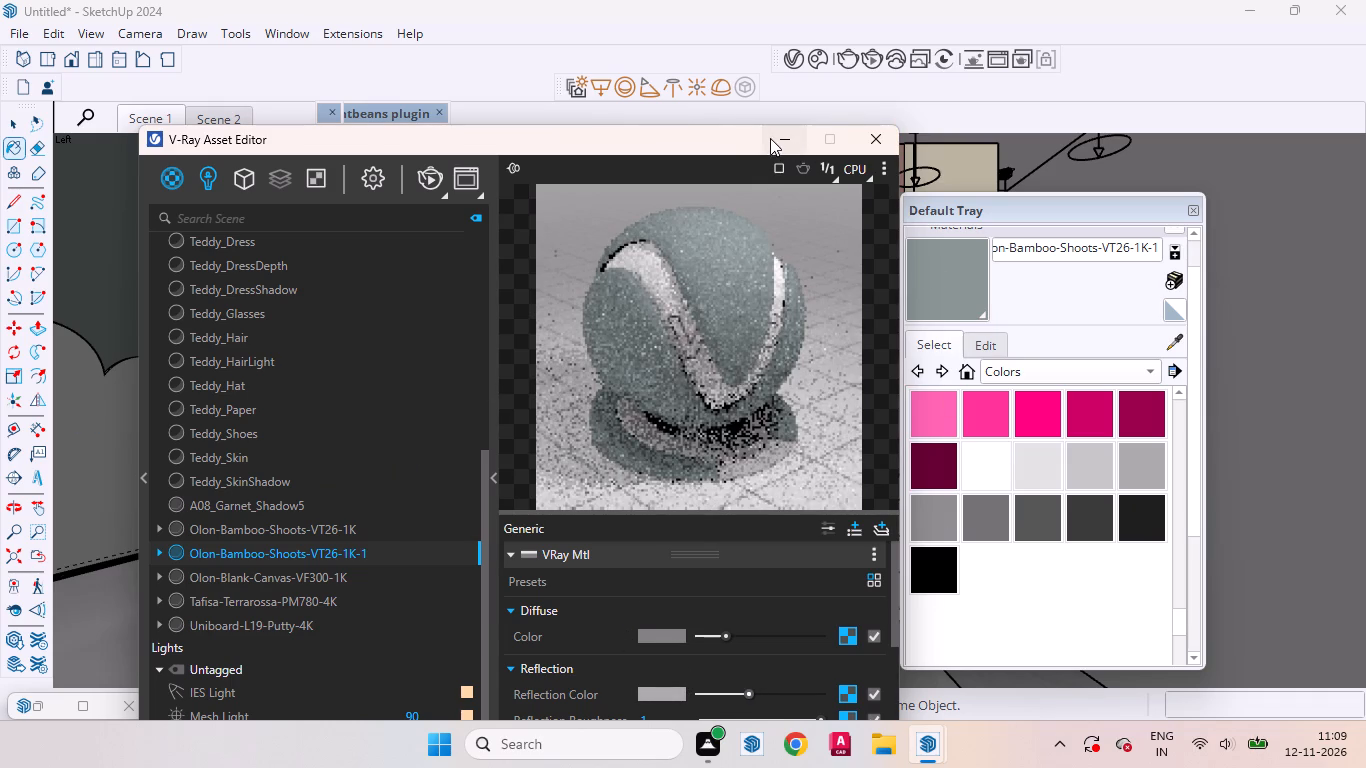
Inspect the wardrobe's arched display shelves up close, including inside their group, and return to the Scene 1 view.
click(494, 491)
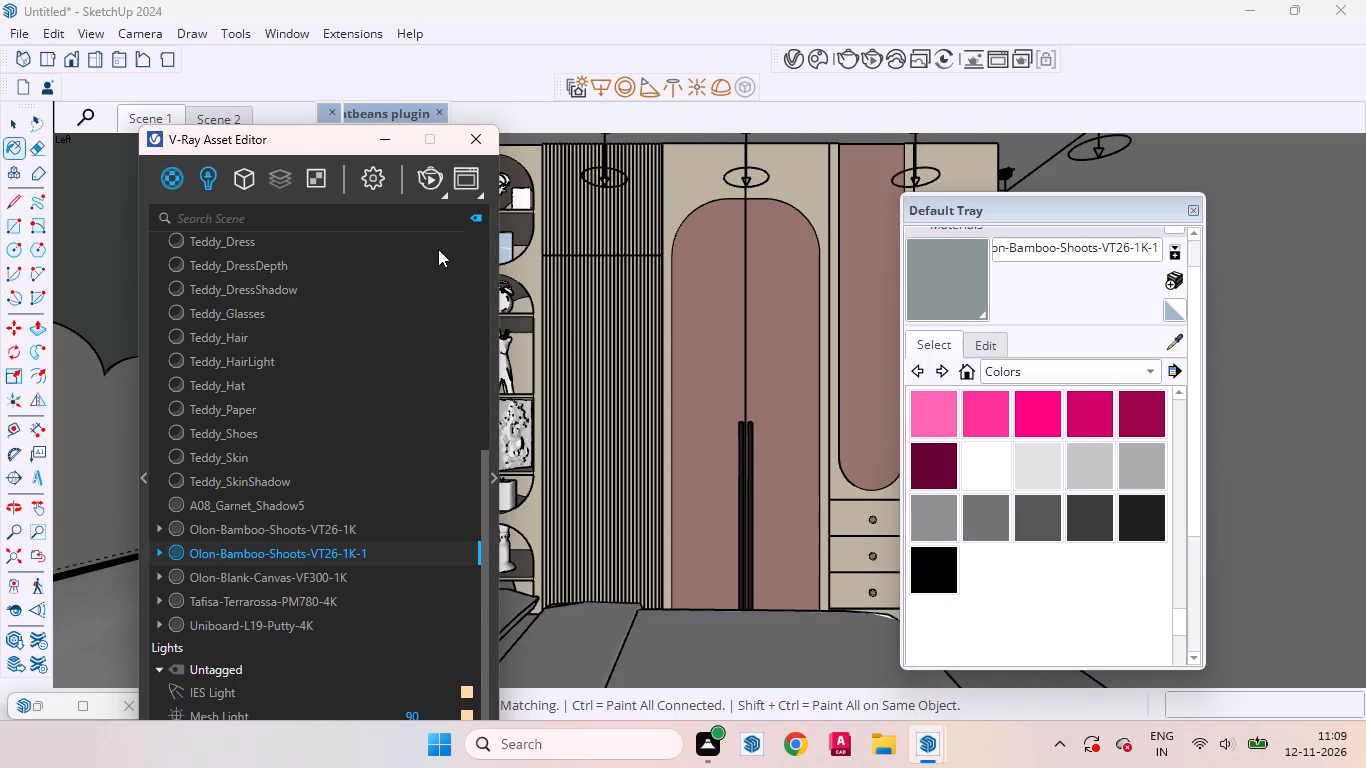
drag(300, 148, 871, 419)
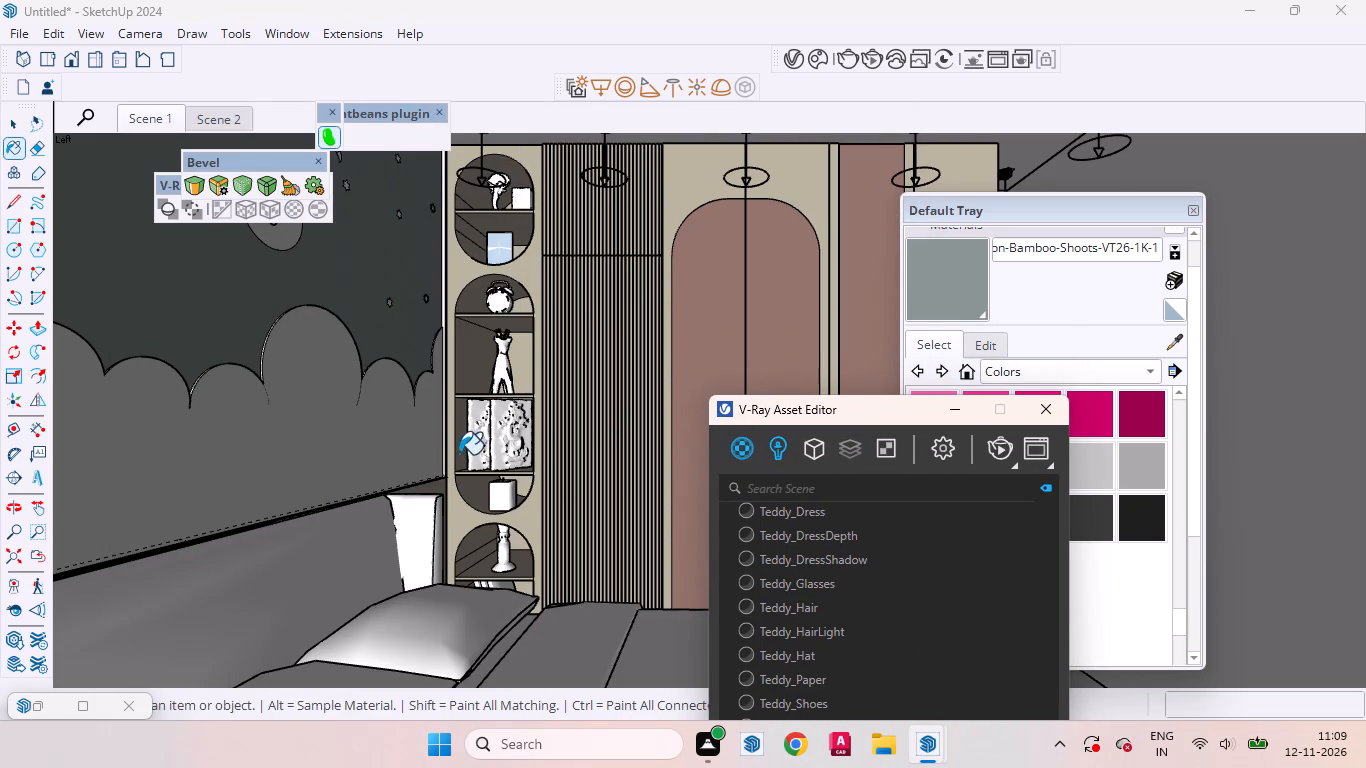
key(space)
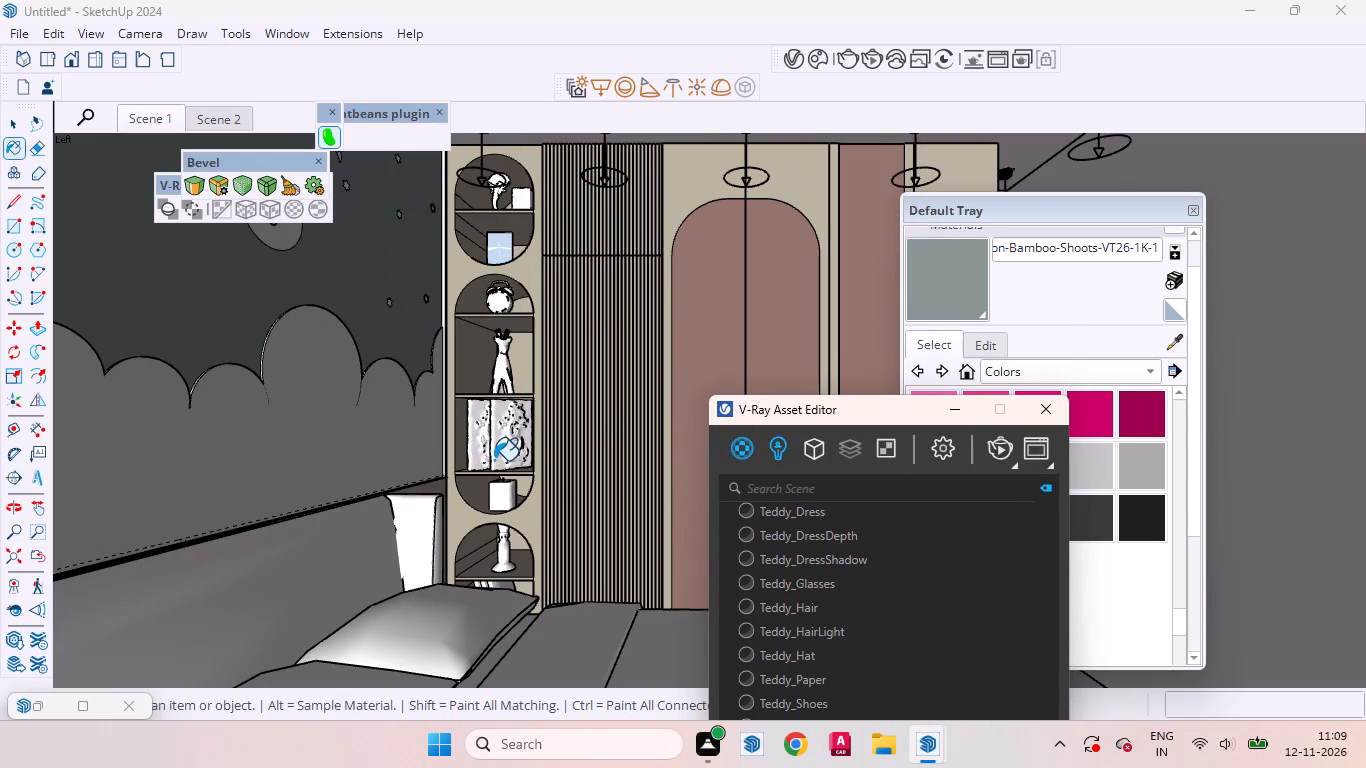
drag(895, 413, 949, 394)
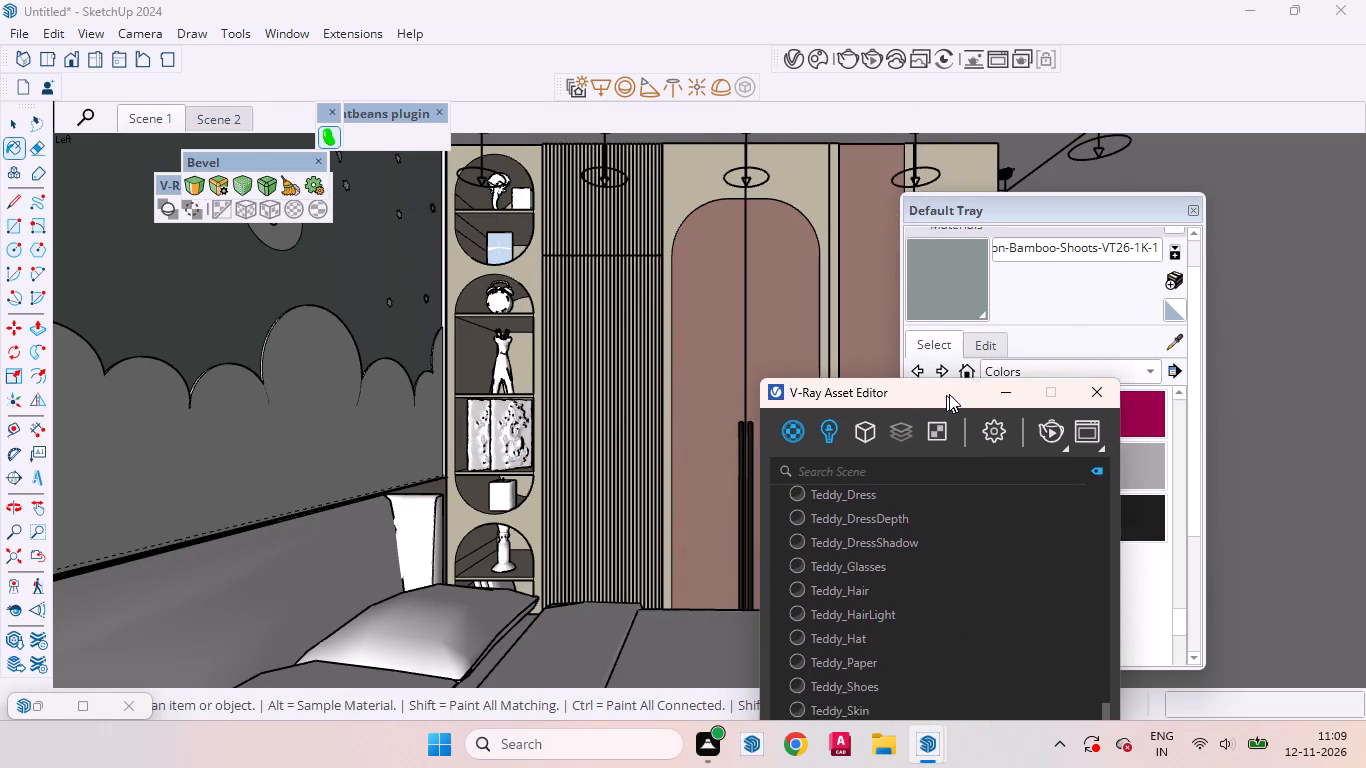
drag(949, 394, 684, 476)
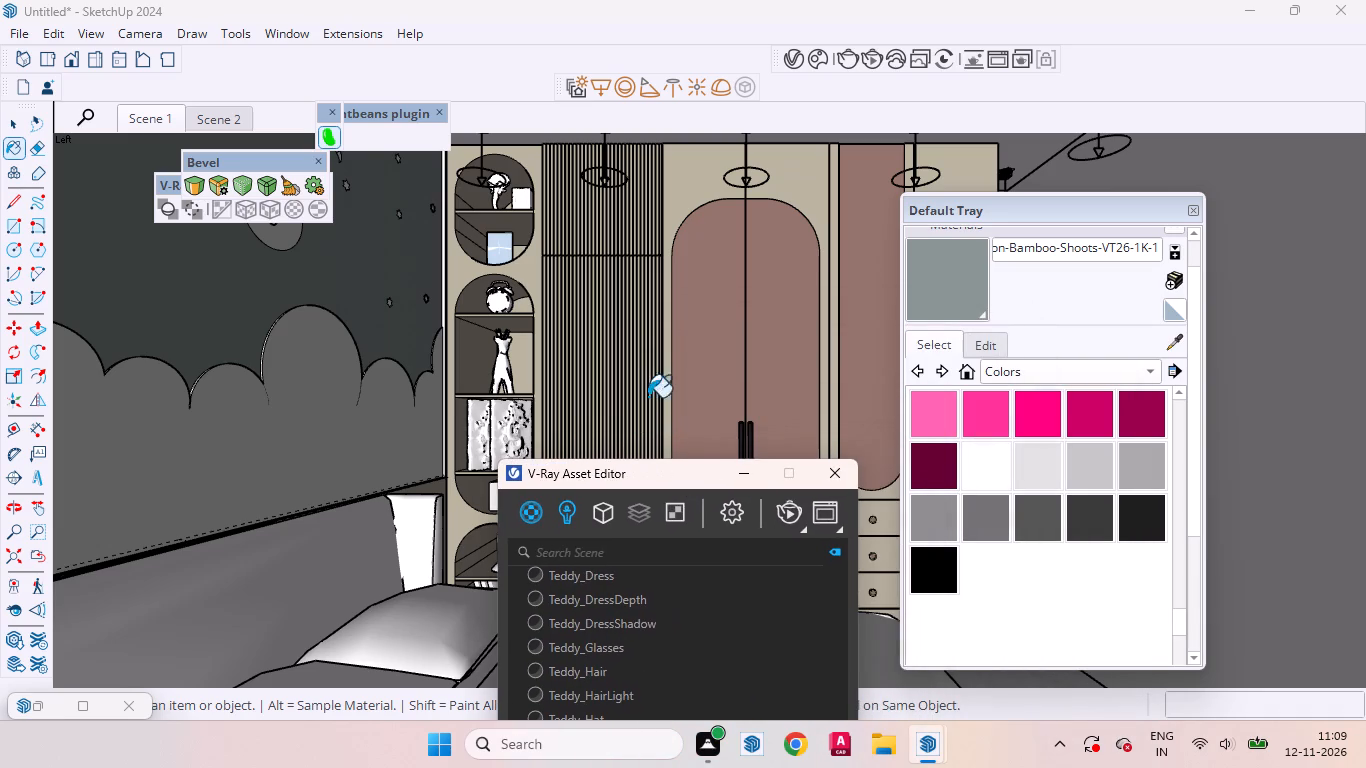
click(21, 124)
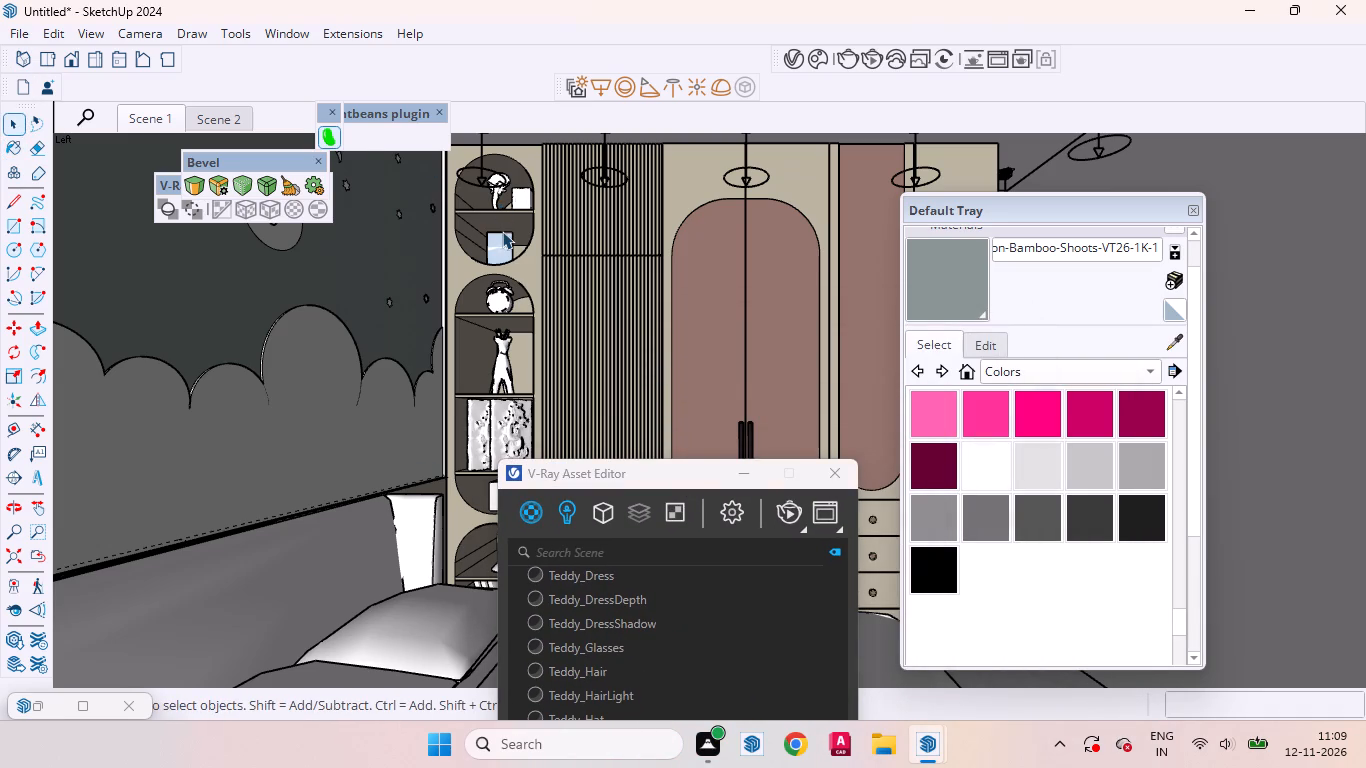
scroll(502, 231, up, 3)
scroll(619, 274, down, 2)
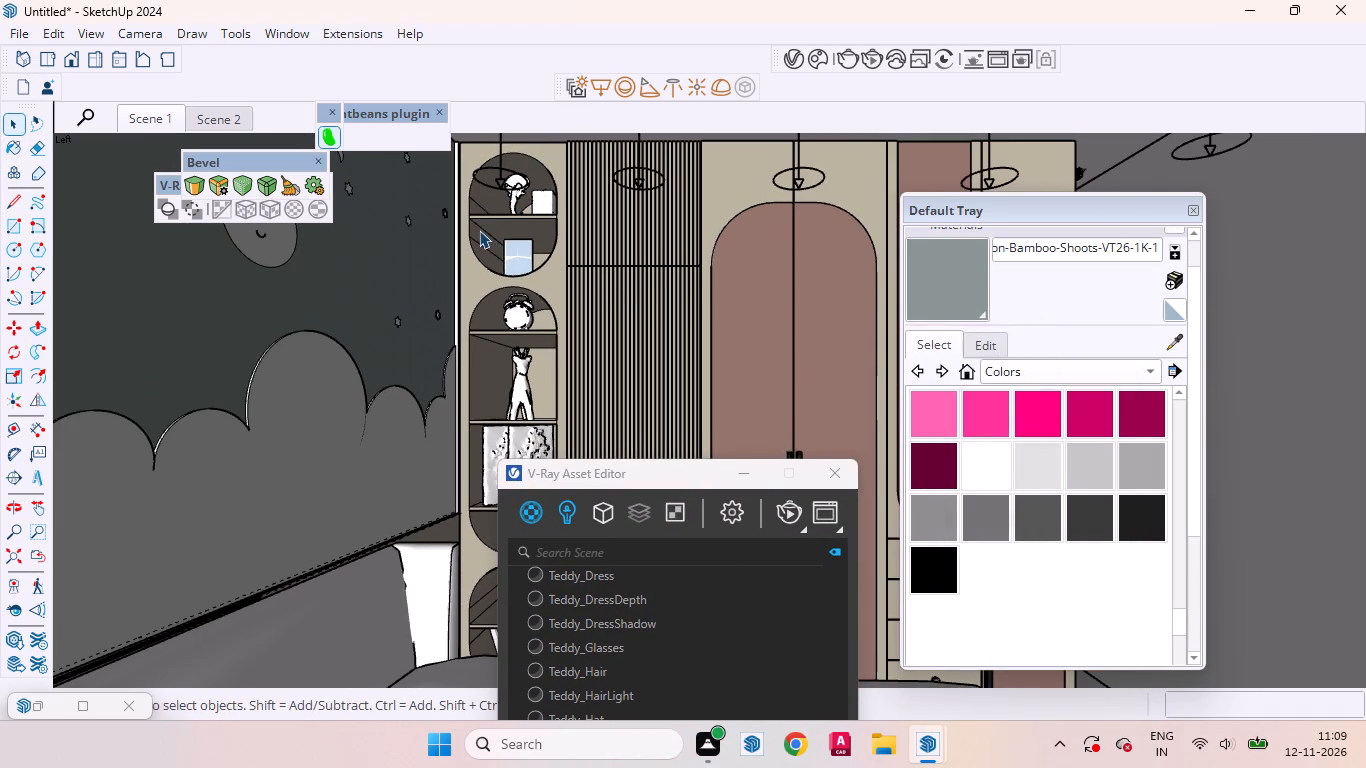
scroll(479, 230, up, 8)
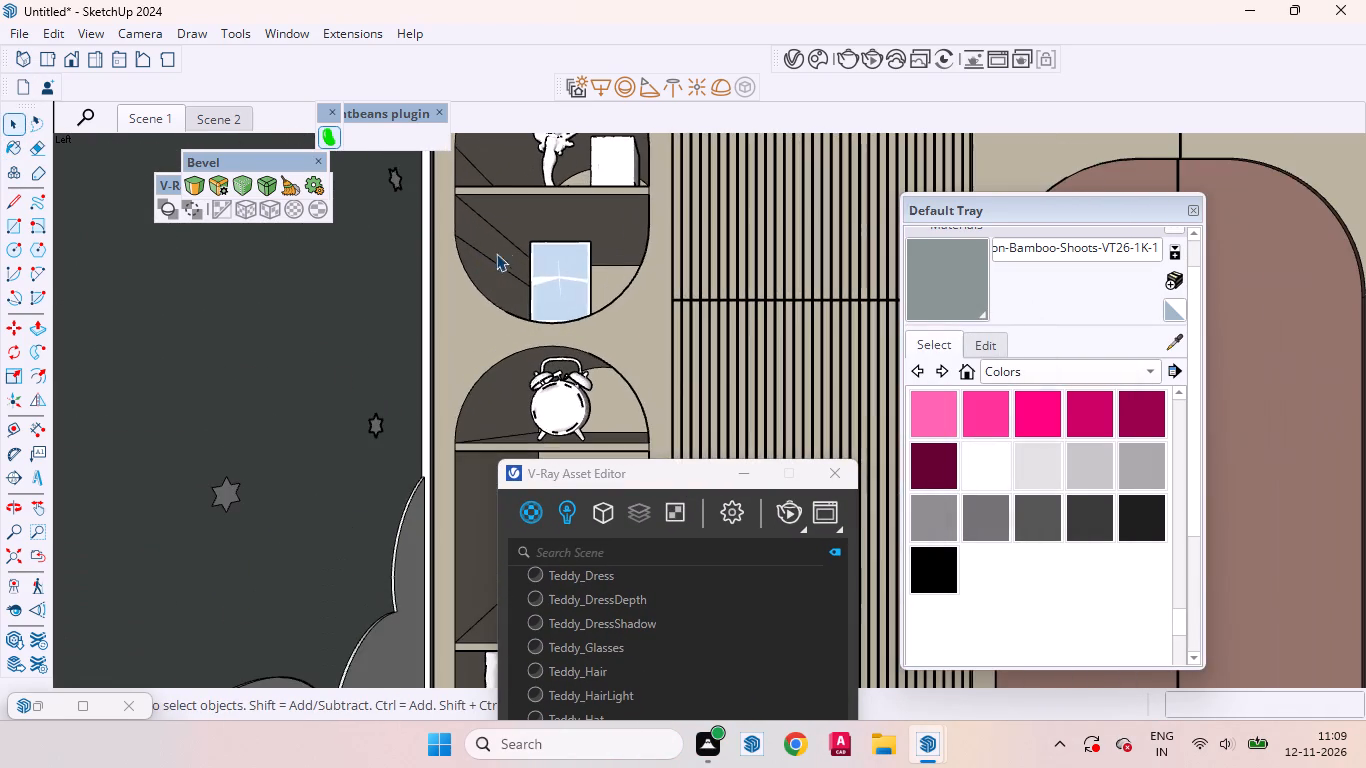
middle_drag(507, 250, 465, 296)
scroll(467, 261, up, 3)
click(477, 250)
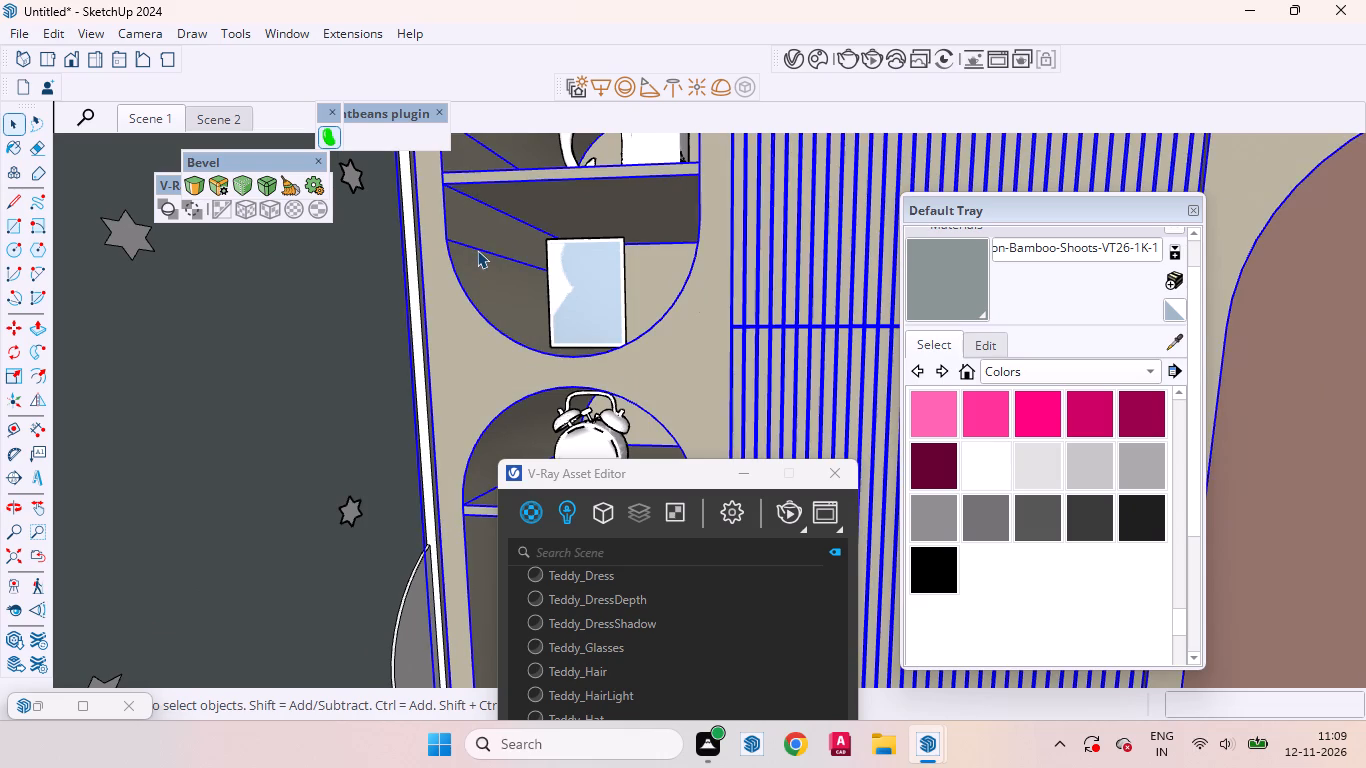
triple_click(477, 250)
click(478, 247)
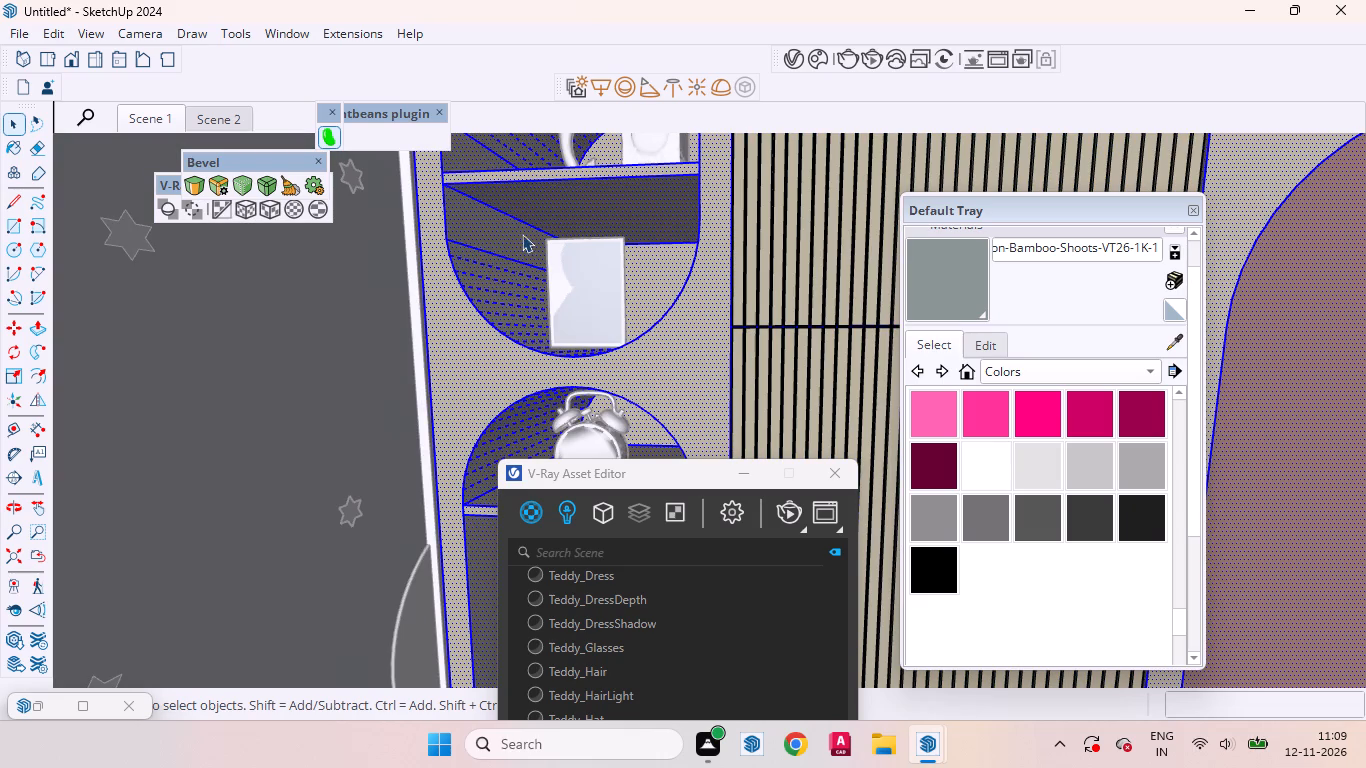
click(136, 125)
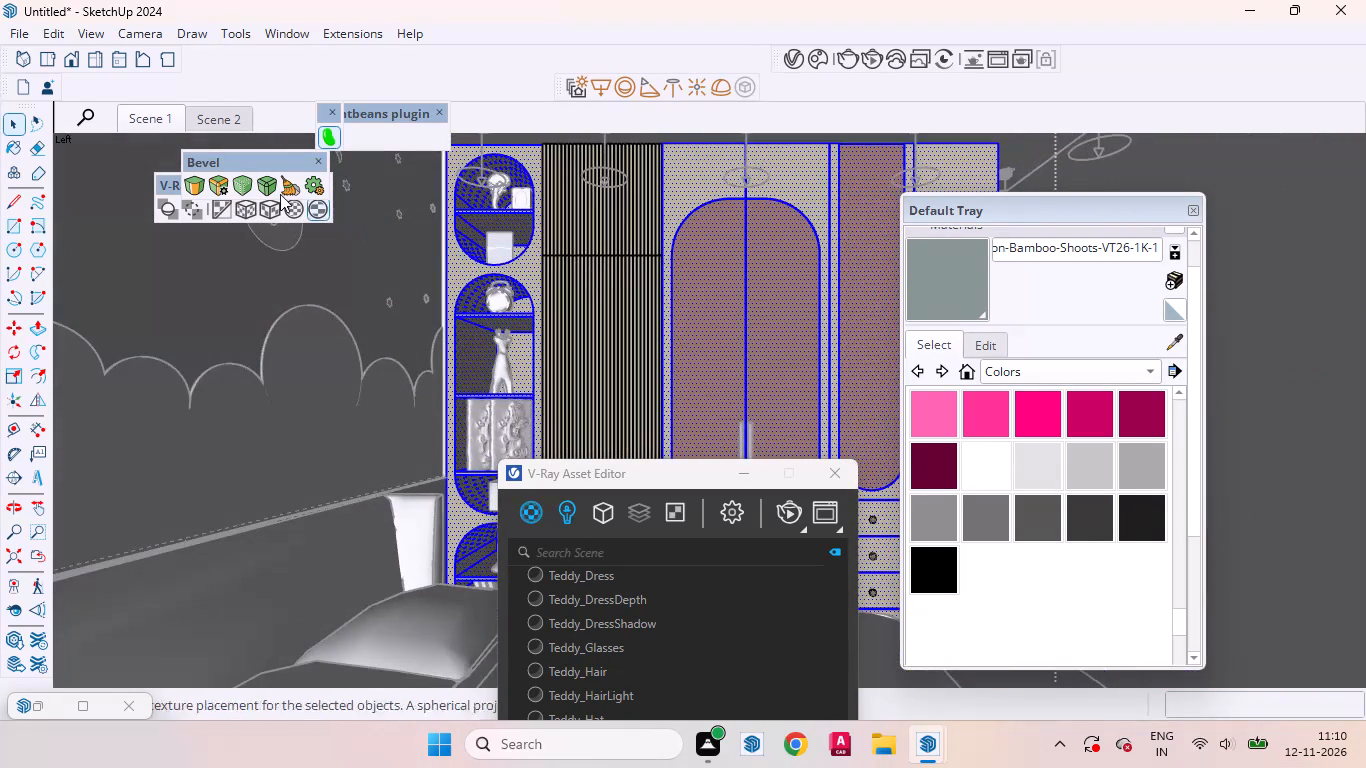
click(52, 65)
double_click(1055, 166)
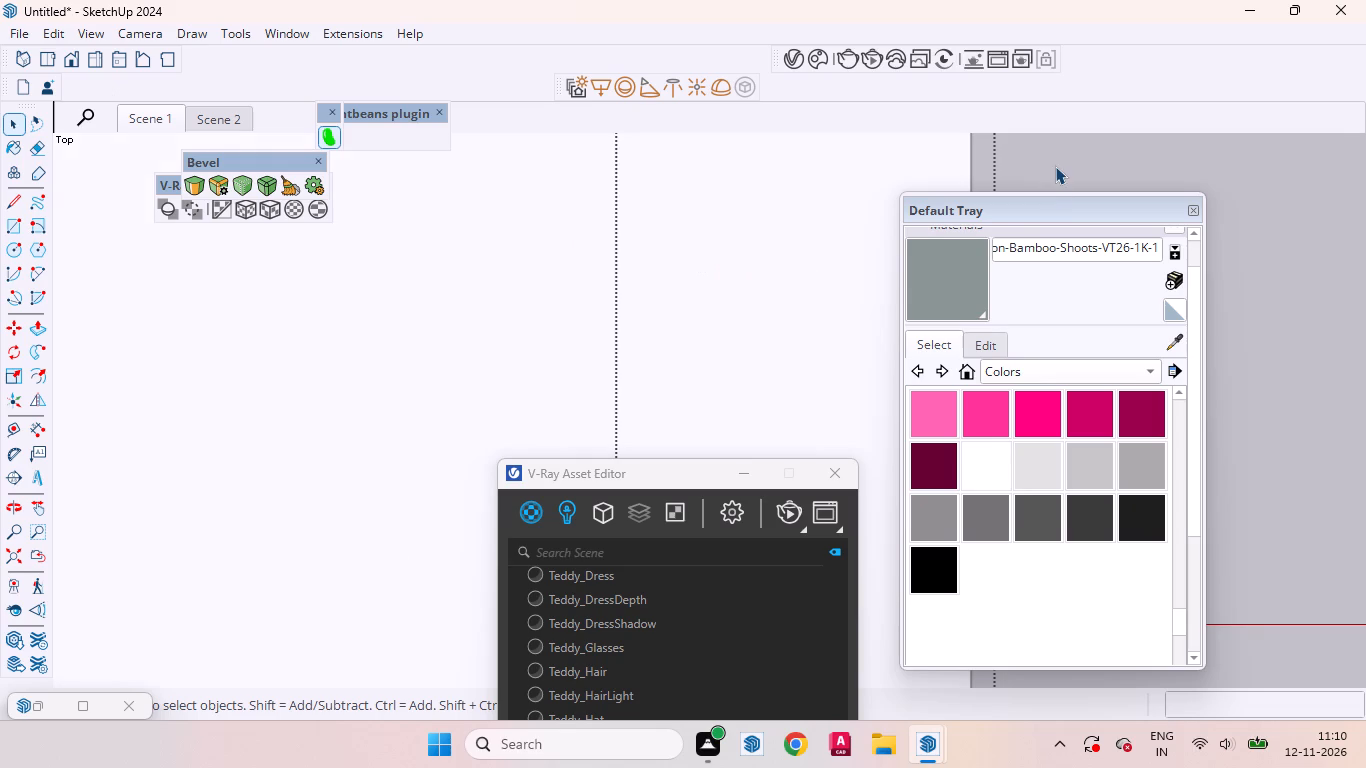
click(145, 111)
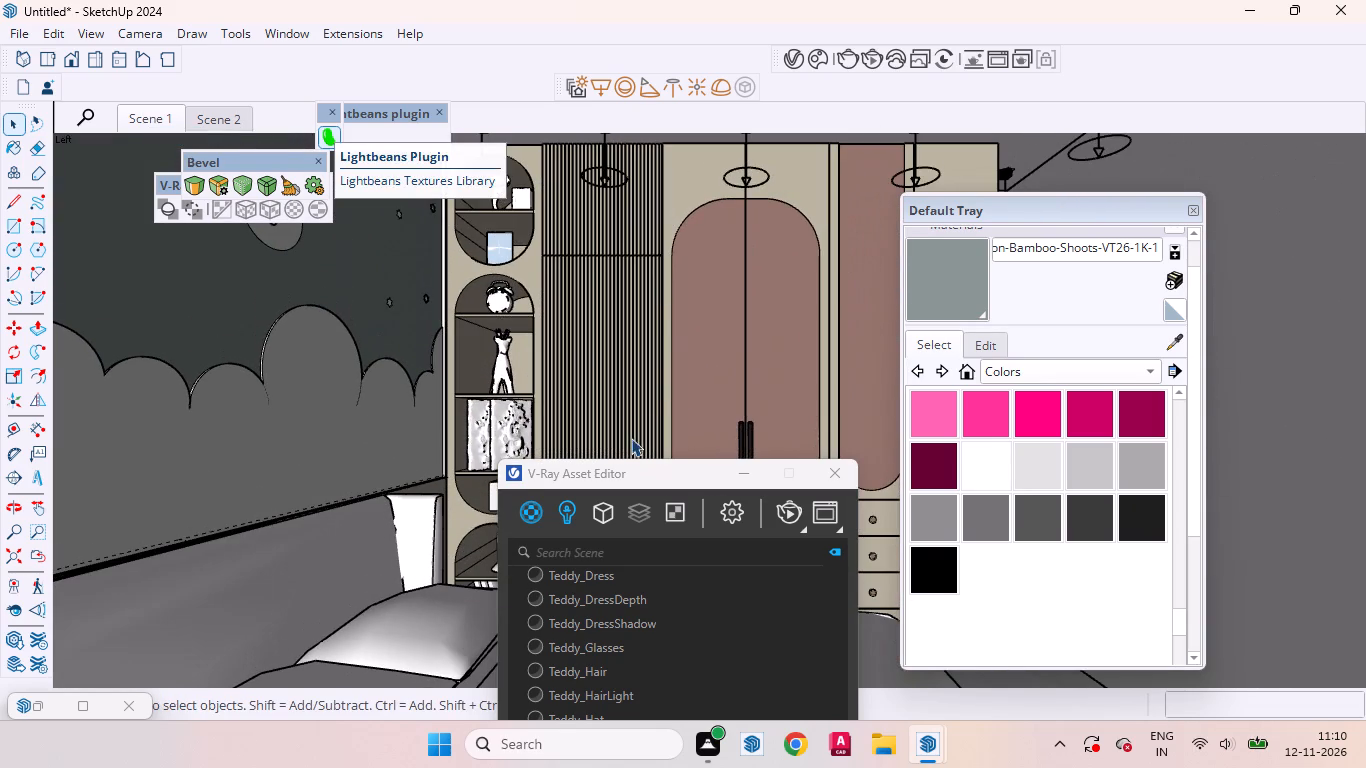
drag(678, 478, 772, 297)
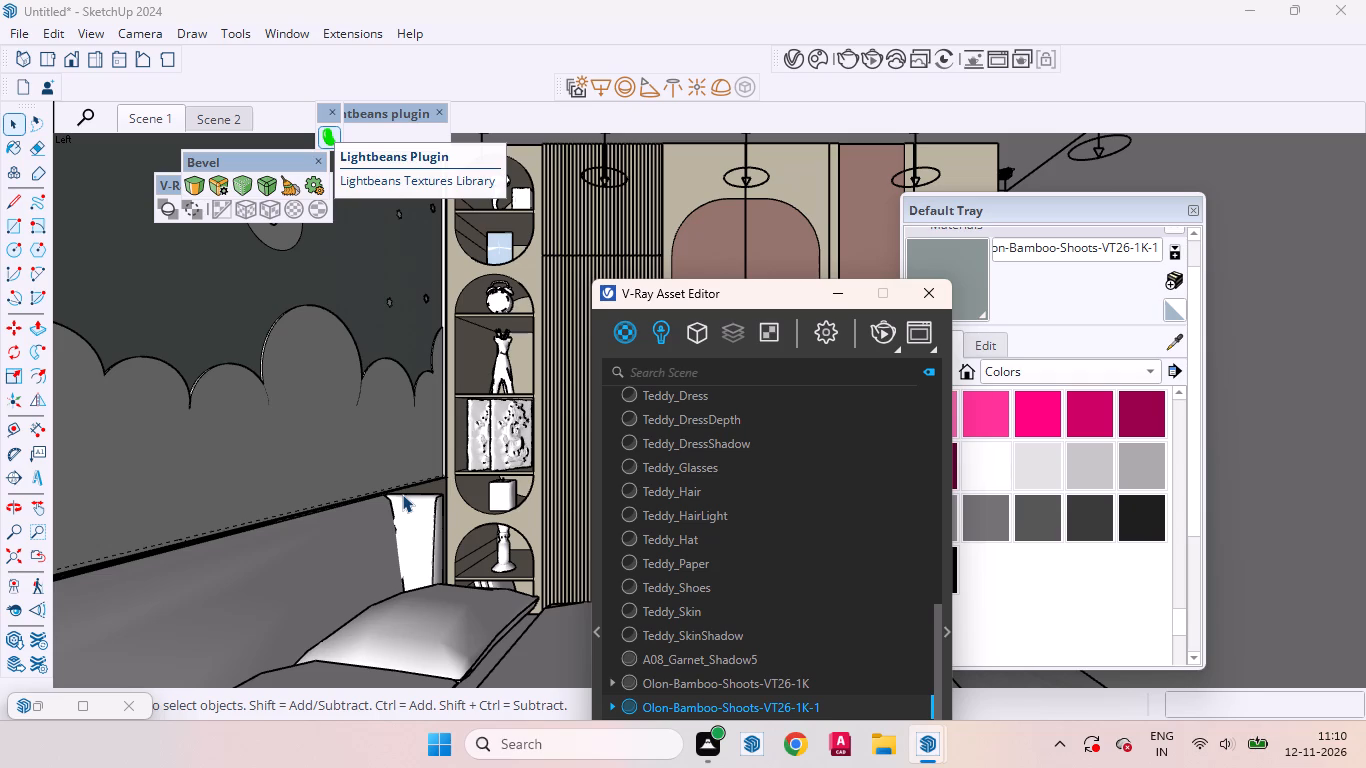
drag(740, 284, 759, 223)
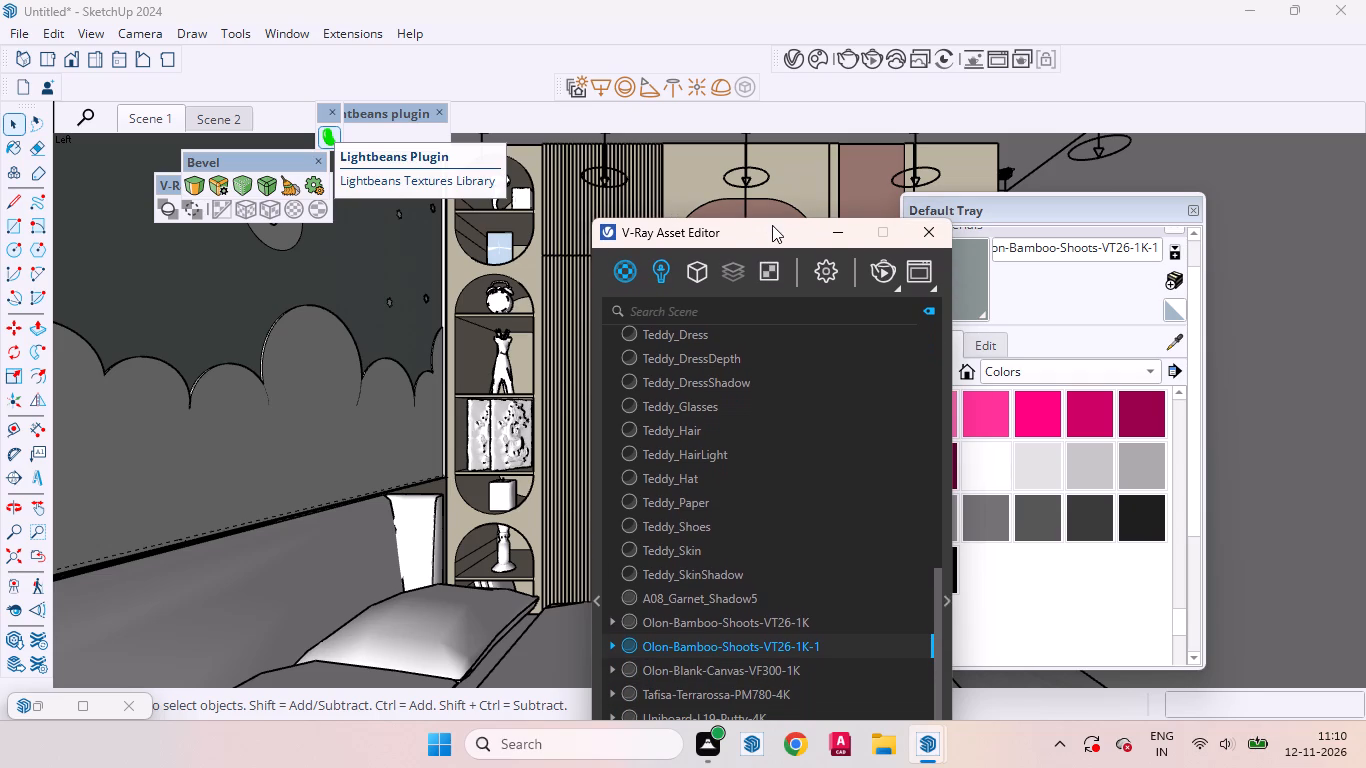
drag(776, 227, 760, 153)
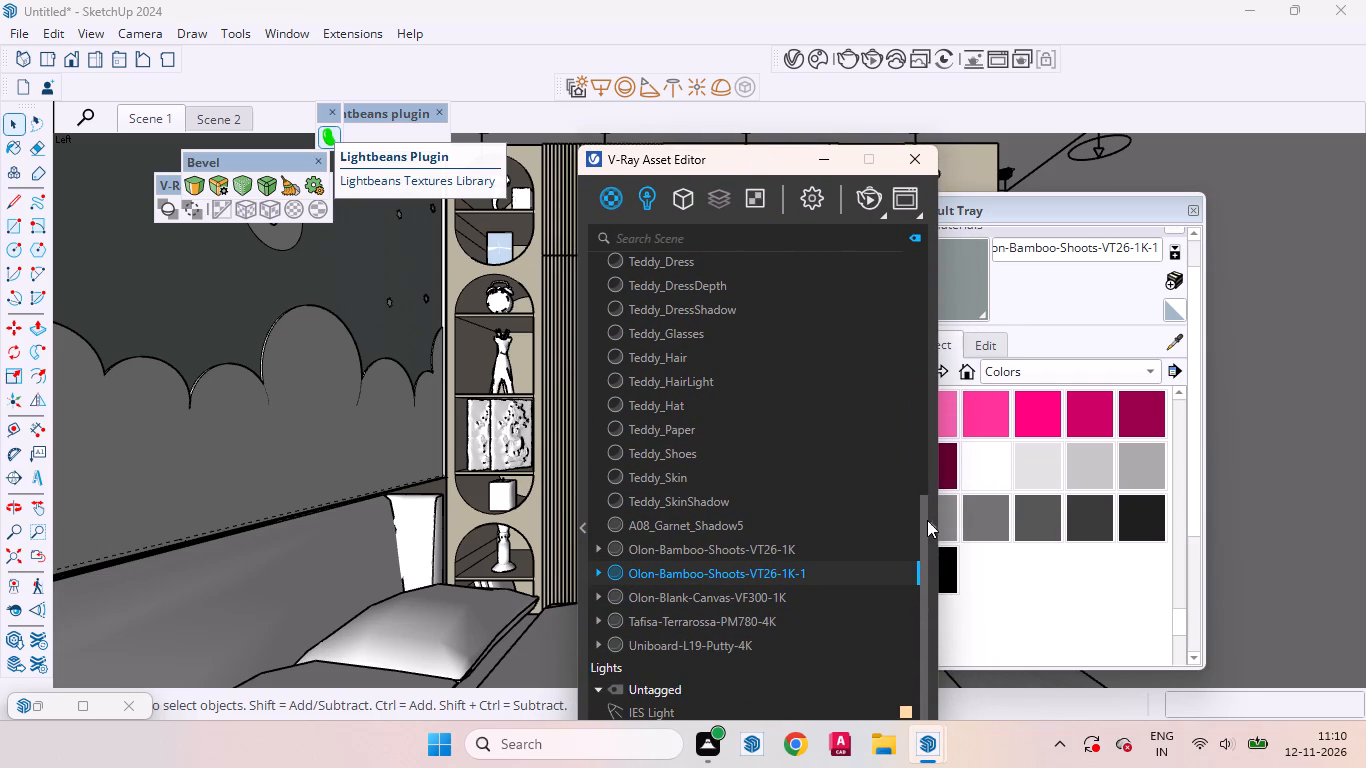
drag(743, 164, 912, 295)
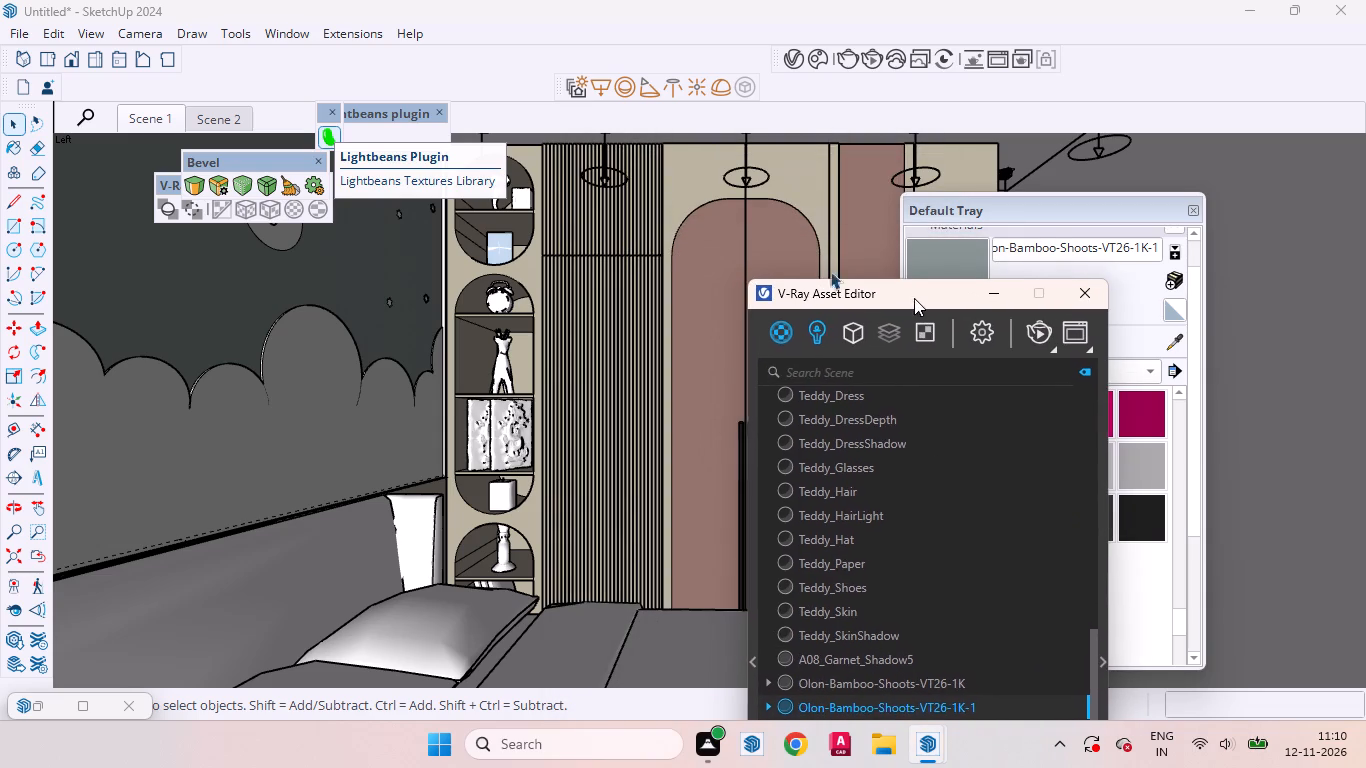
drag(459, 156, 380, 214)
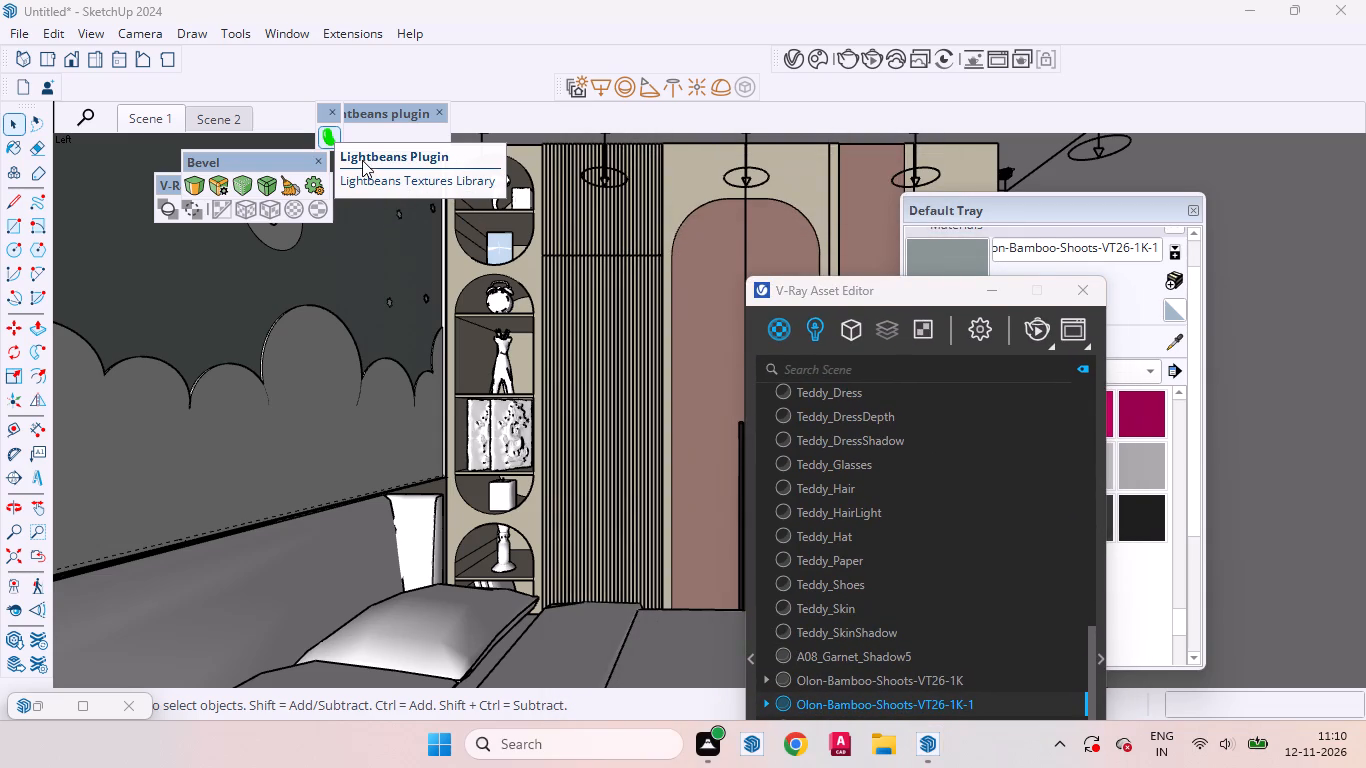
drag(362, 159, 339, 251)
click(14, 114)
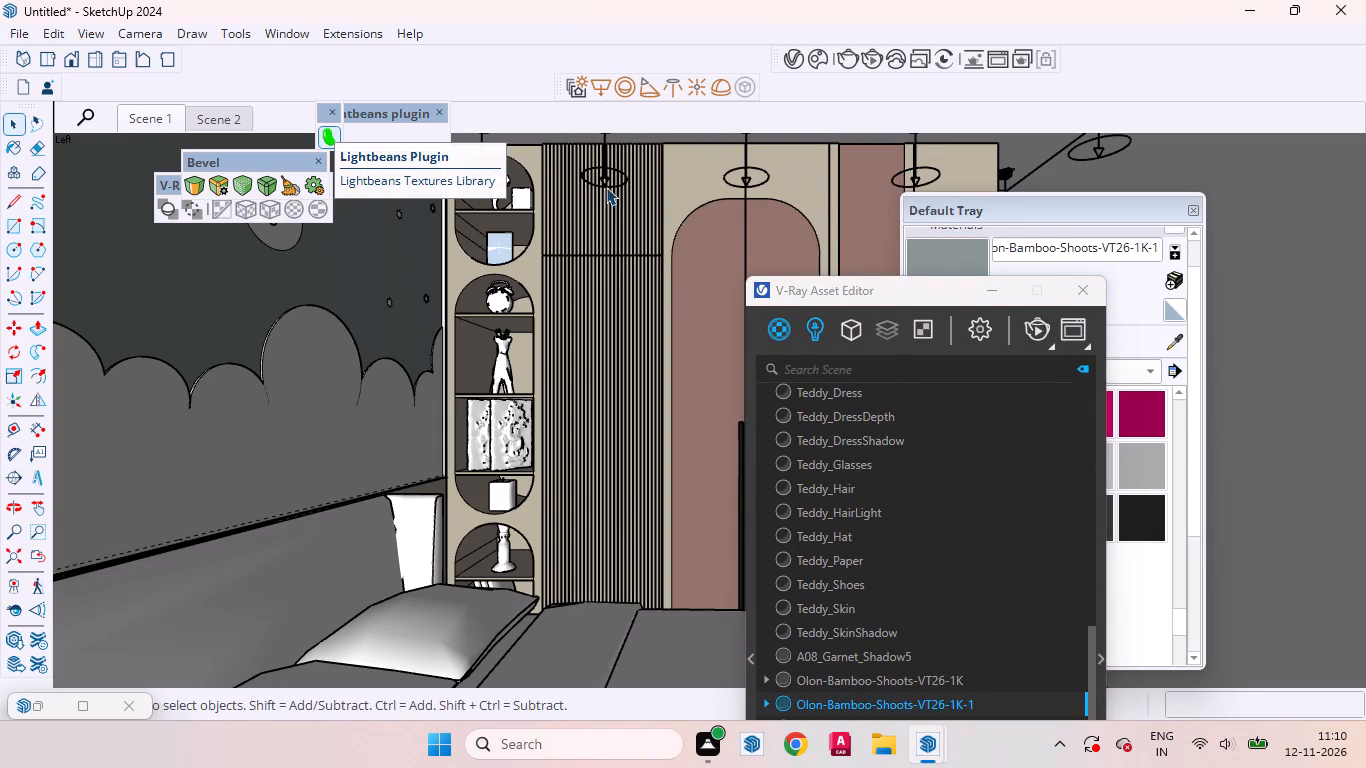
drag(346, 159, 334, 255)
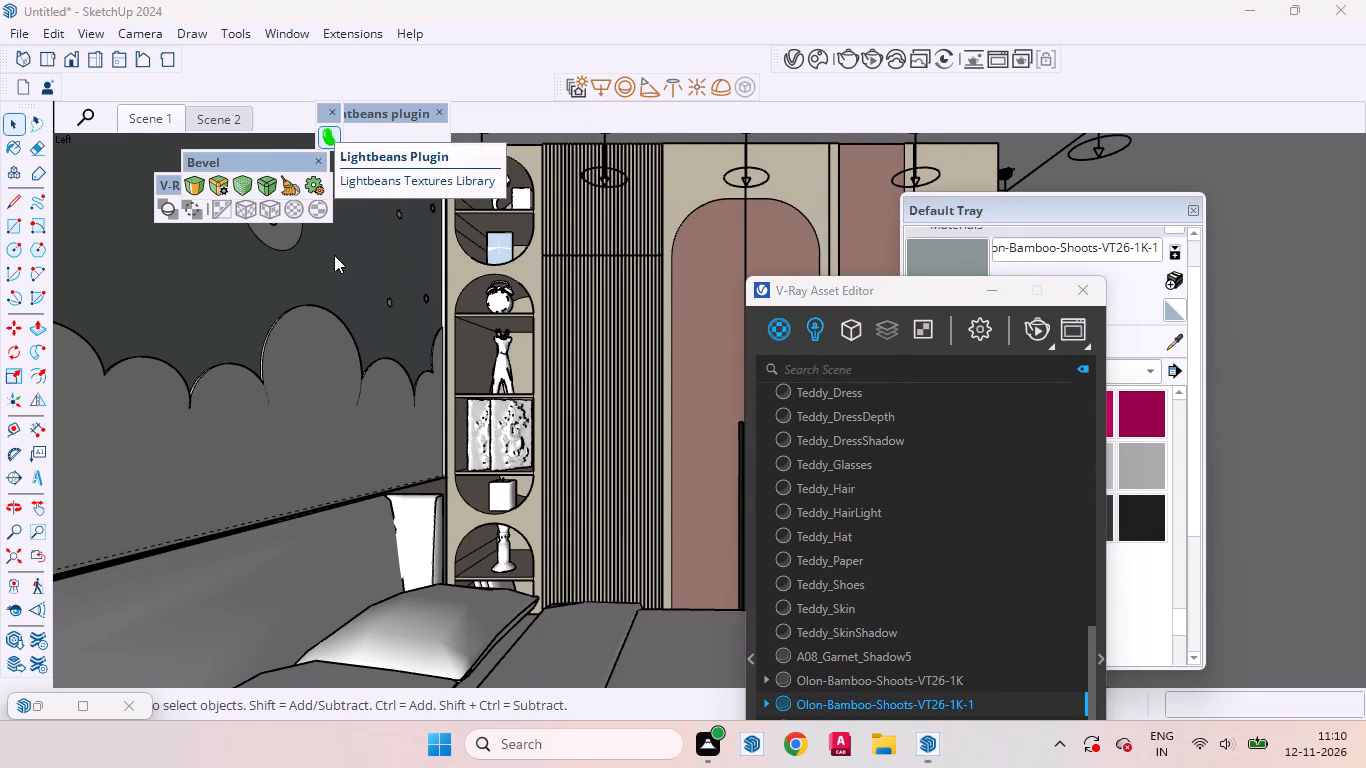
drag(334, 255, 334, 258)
Examine the mural wall with its stars and rockets up close in Scene 2, and return to the Scene 1 view.
scroll(349, 377, up, 12)
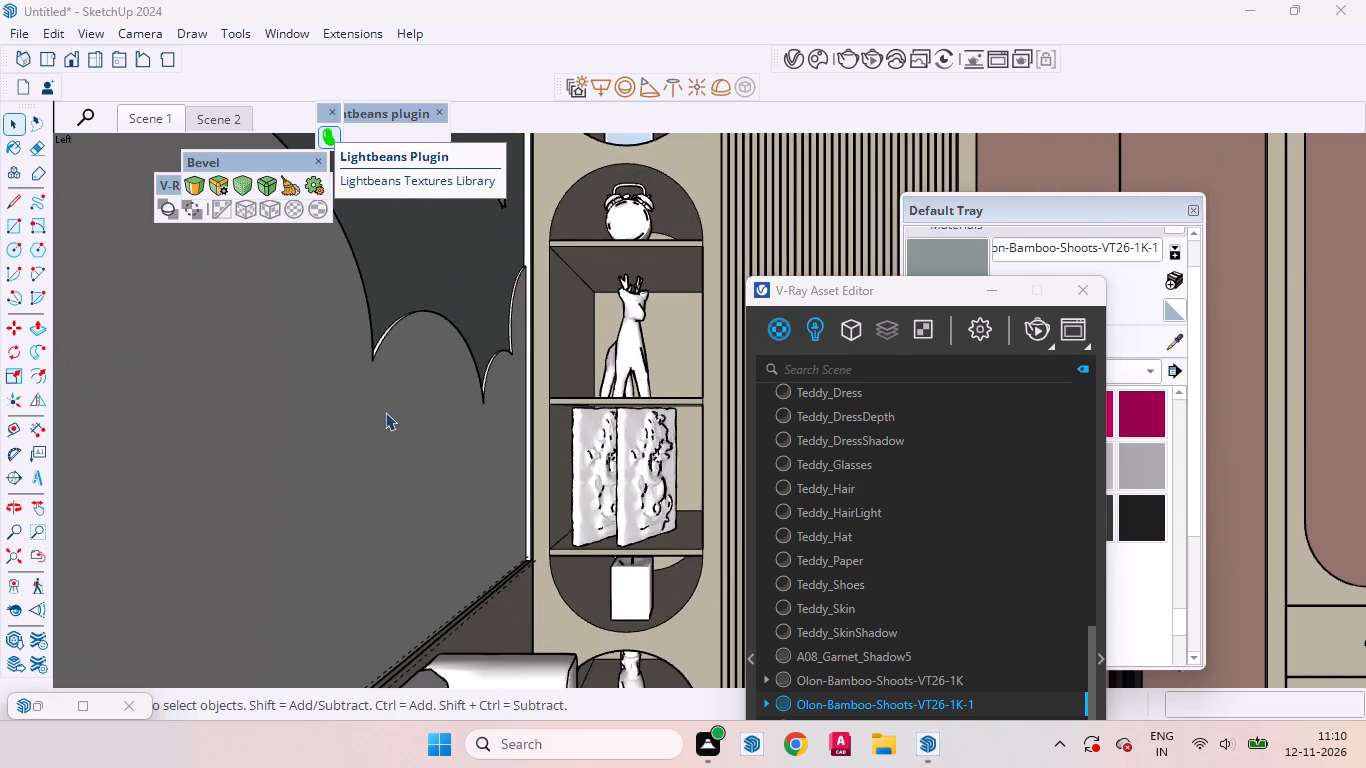
middle_drag(348, 421, 102, 470)
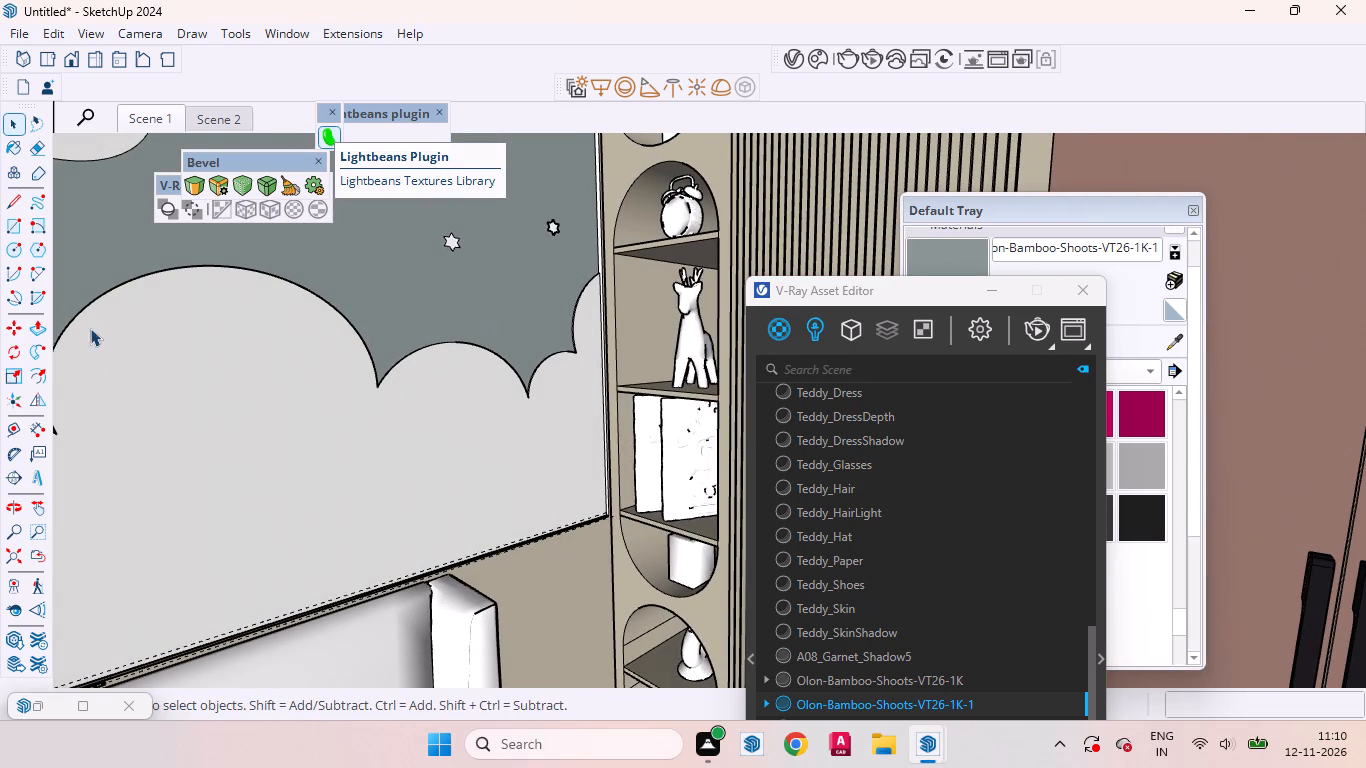
click(226, 121)
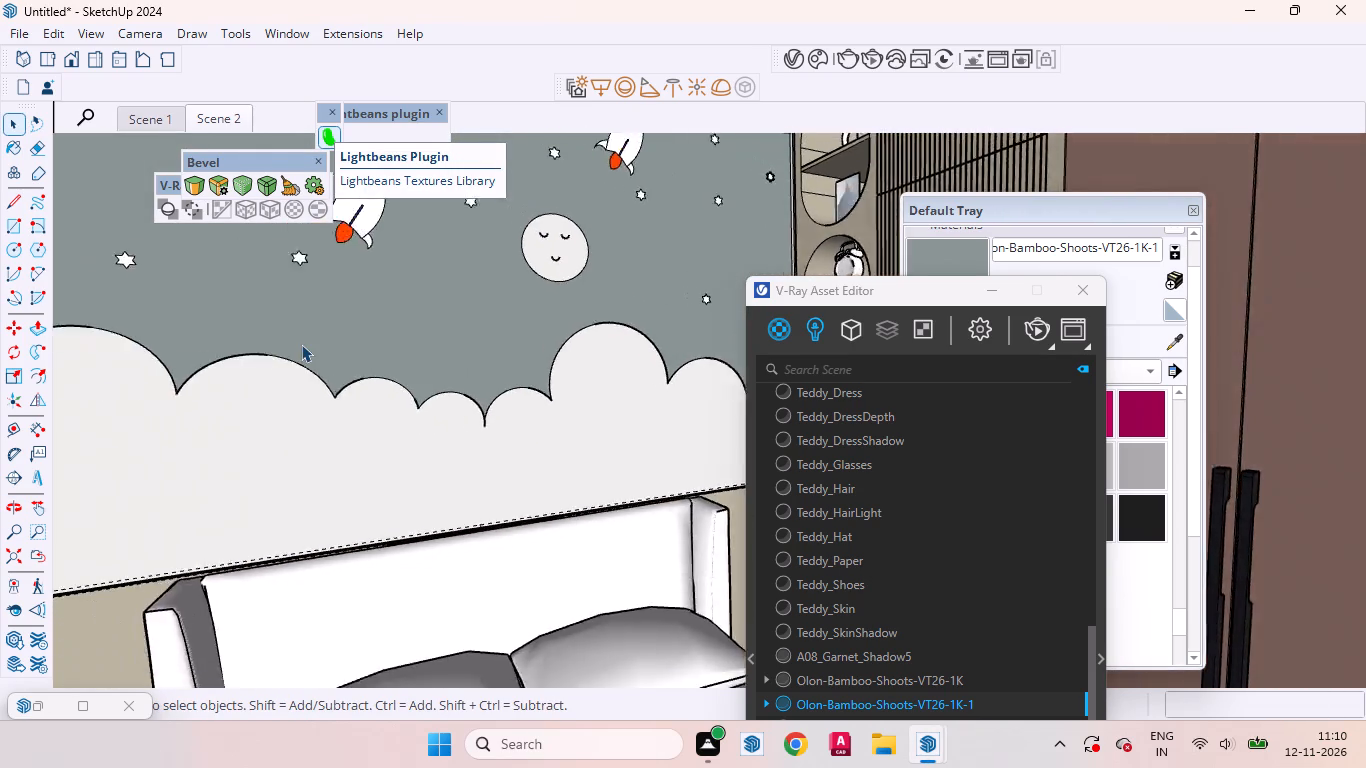
scroll(664, 285, up, 5)
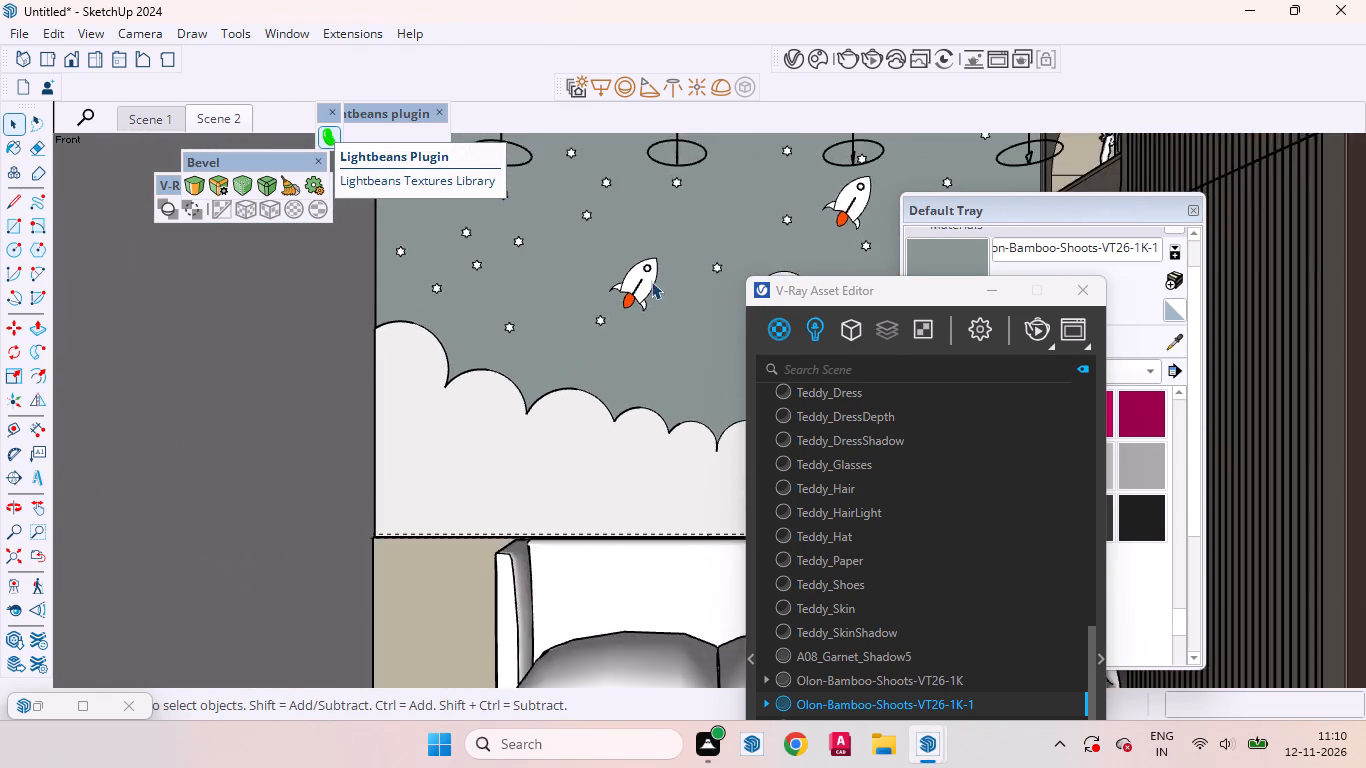
scroll(651, 281, up, 5)
scroll(542, 361, up, 13)
click(556, 358)
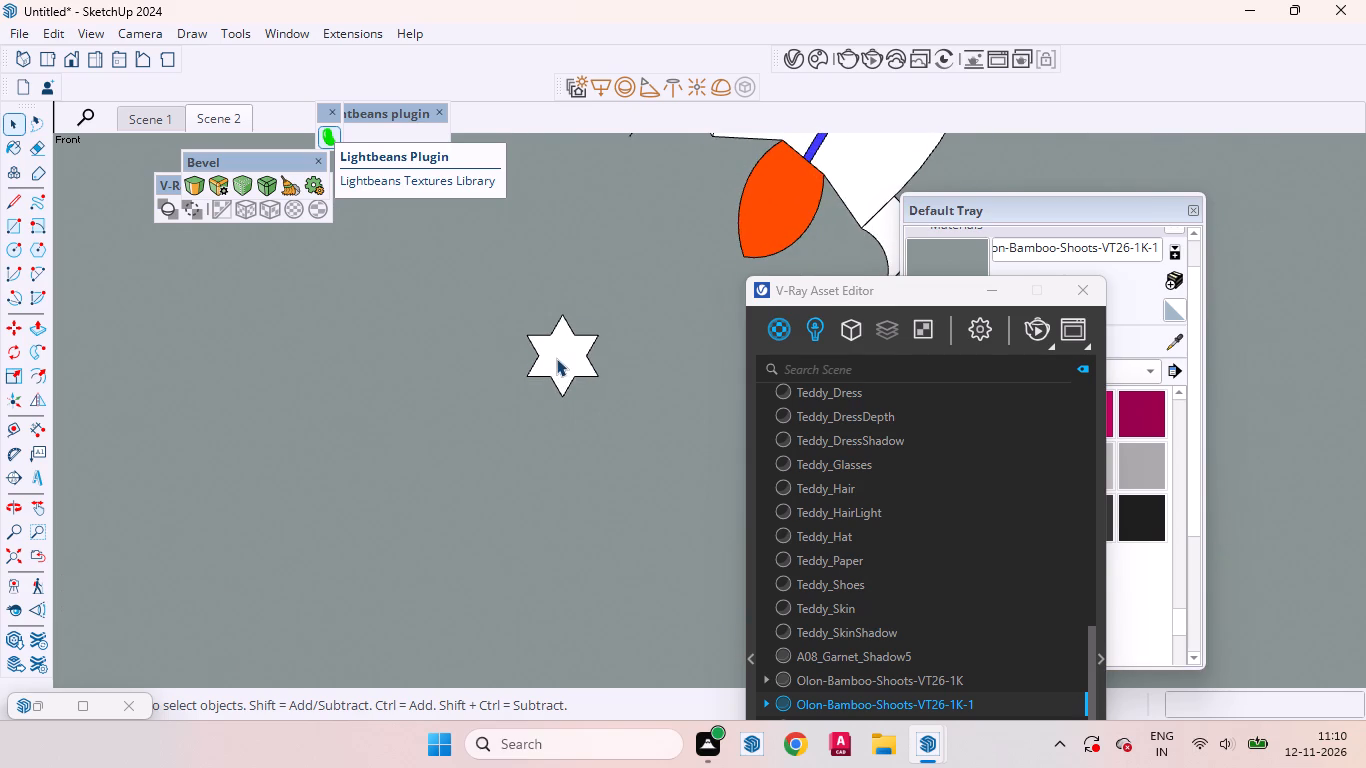
scroll(644, 416, down, 18)
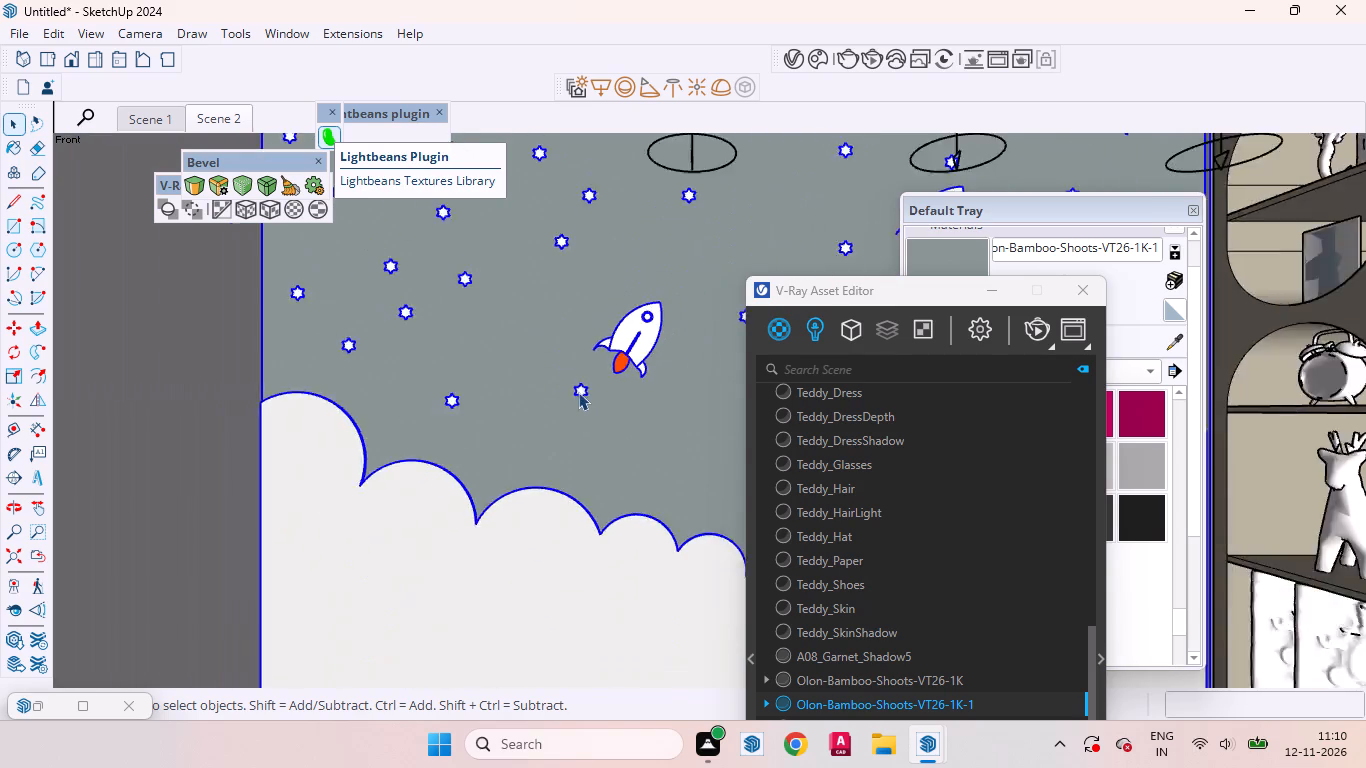
scroll(578, 392, down, 20)
scroll(578, 392, down, 3)
click(482, 554)
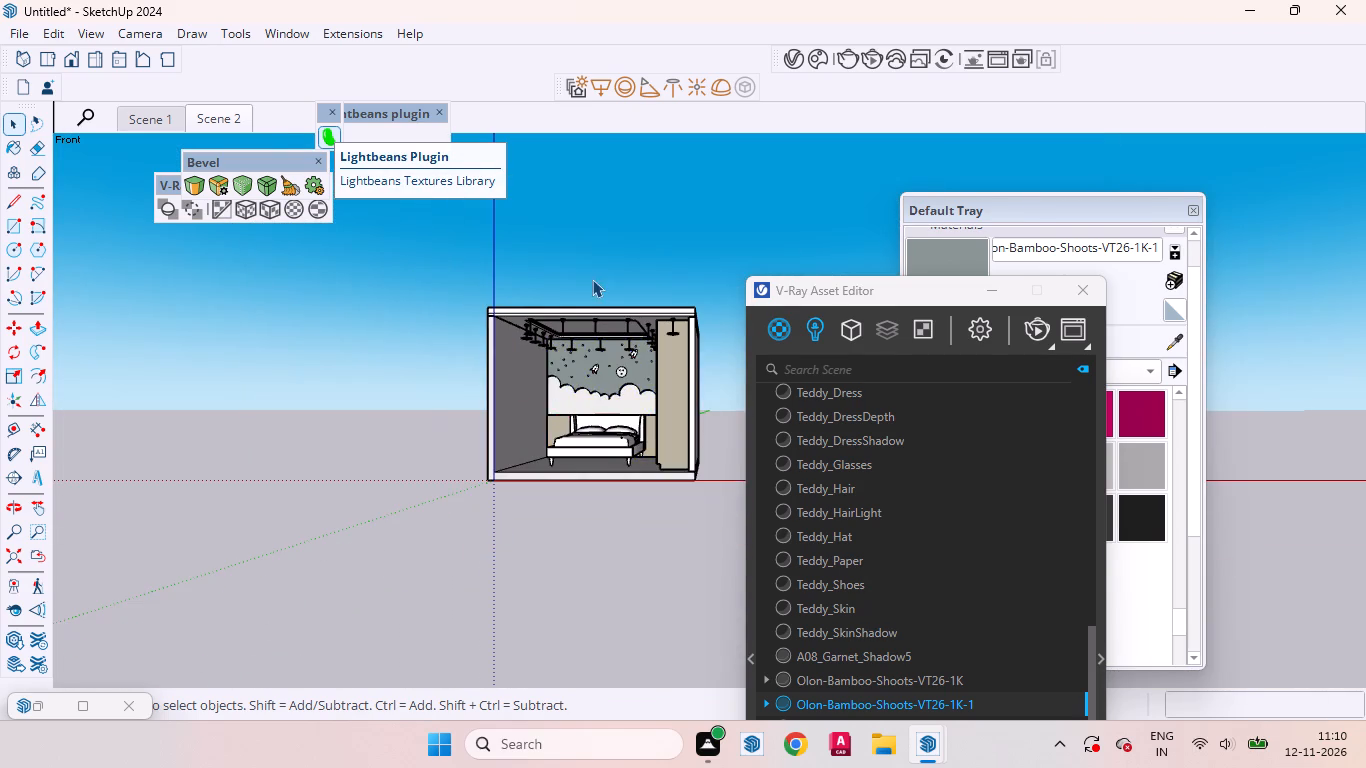
scroll(592, 281, up, 15)
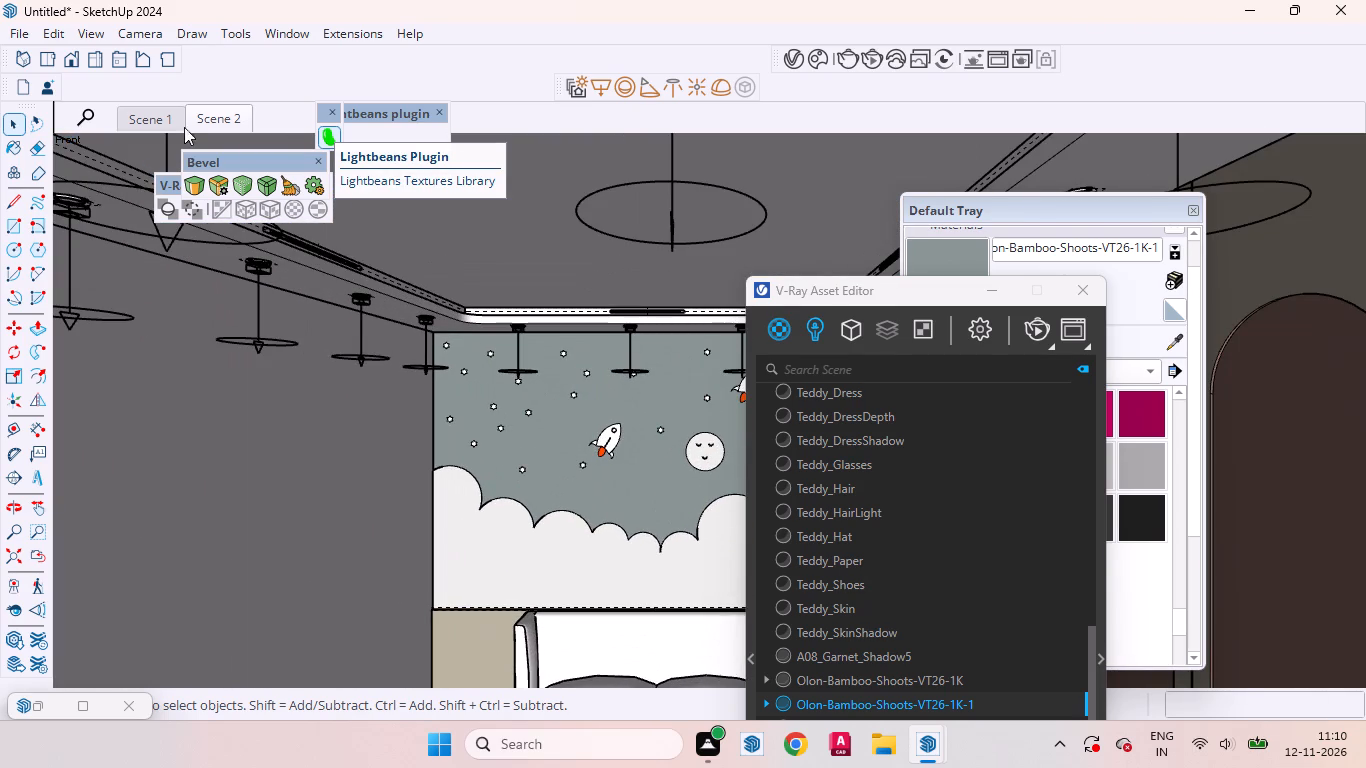
click(231, 123)
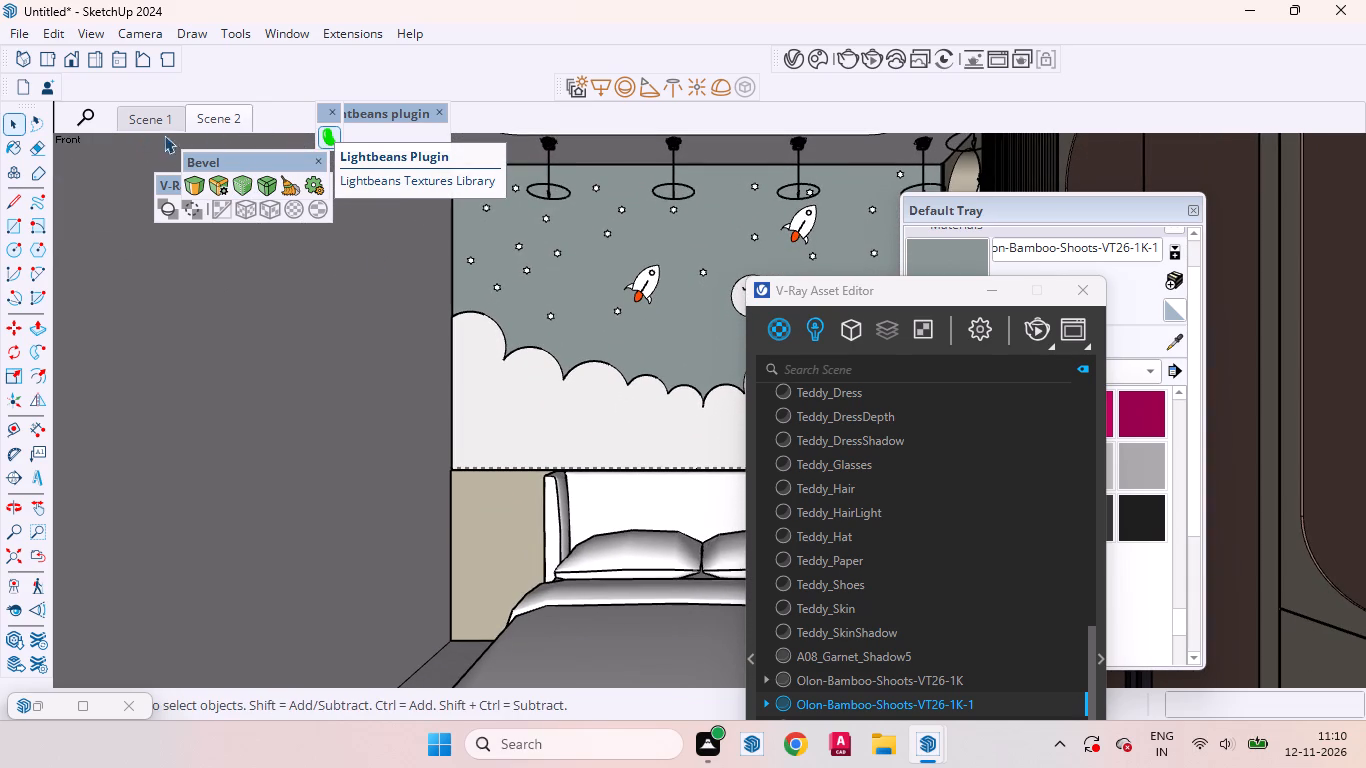
click(143, 121)
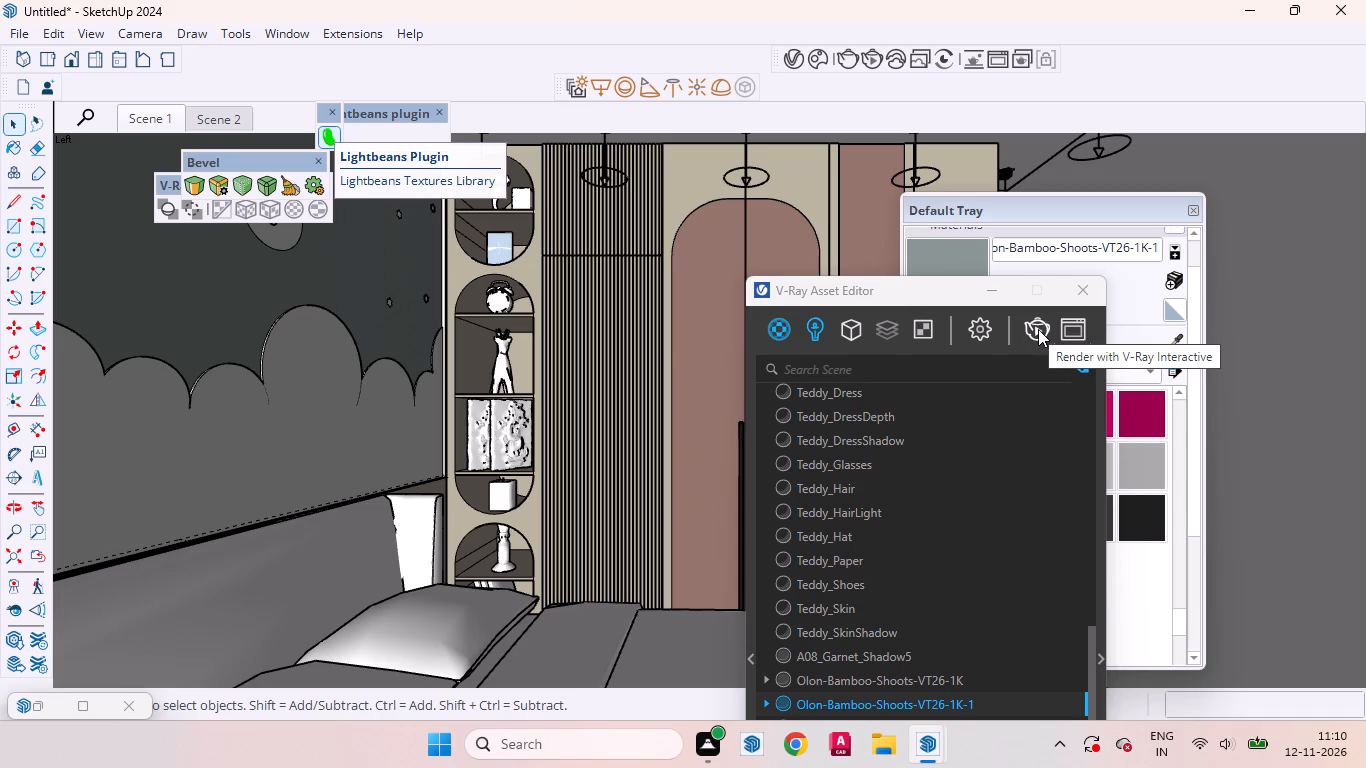
Start a V-Ray Interactive render of the Scene 1 view.
click(1038, 329)
drag(937, 293, 679, 193)
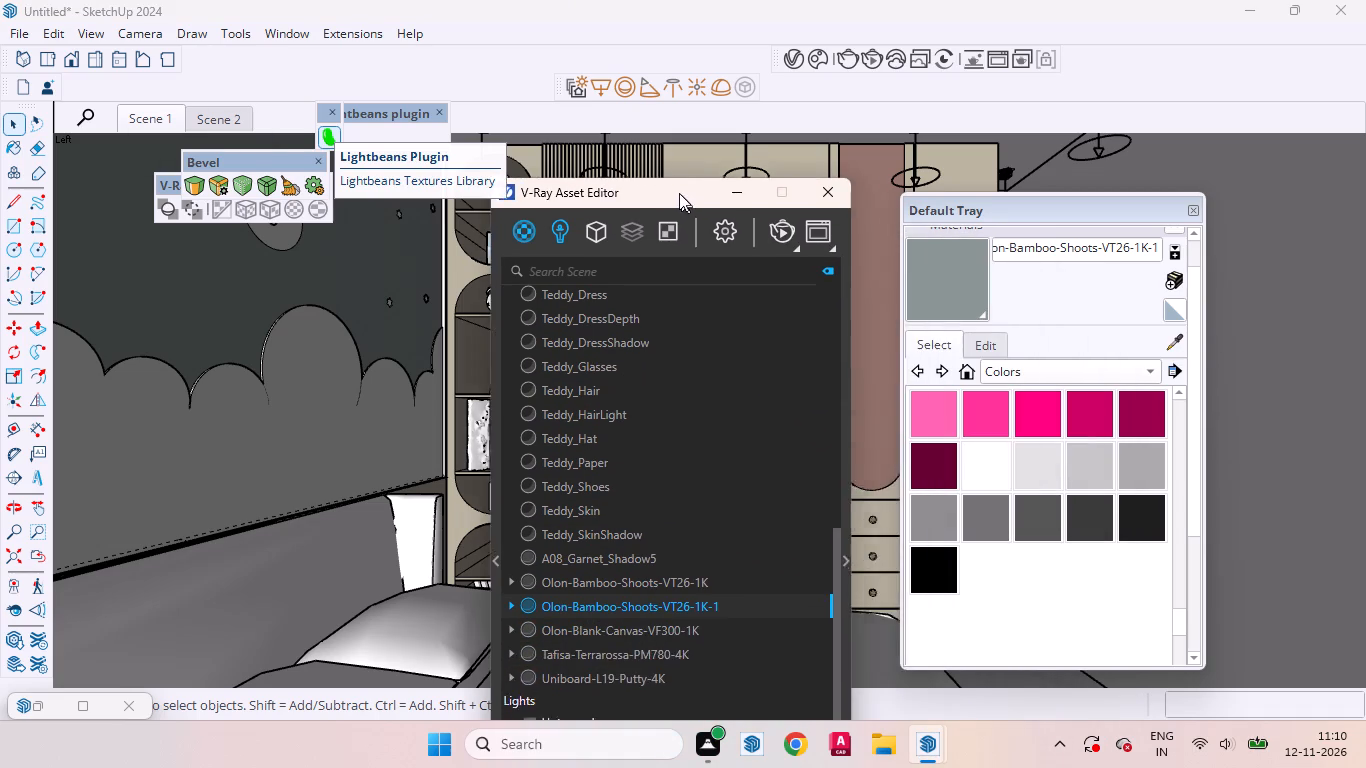
drag(679, 193, 633, 120)
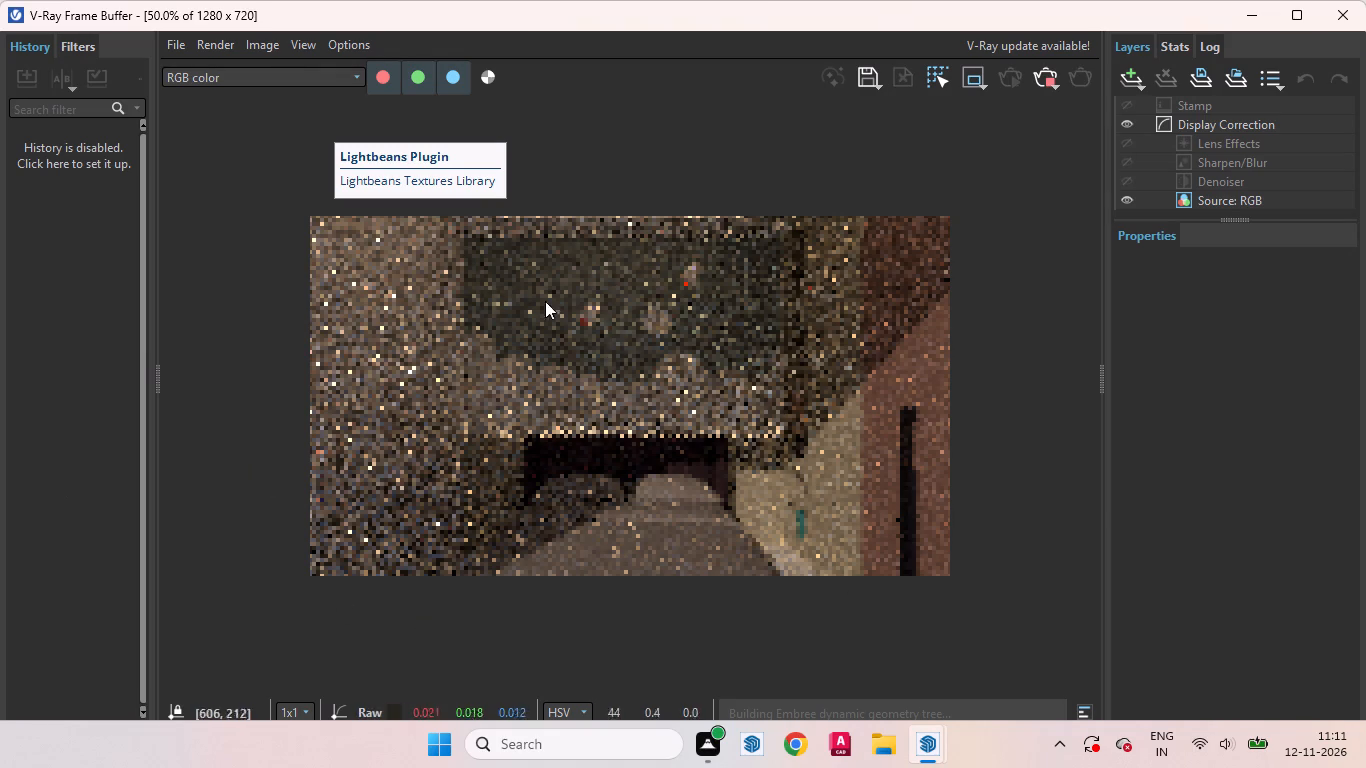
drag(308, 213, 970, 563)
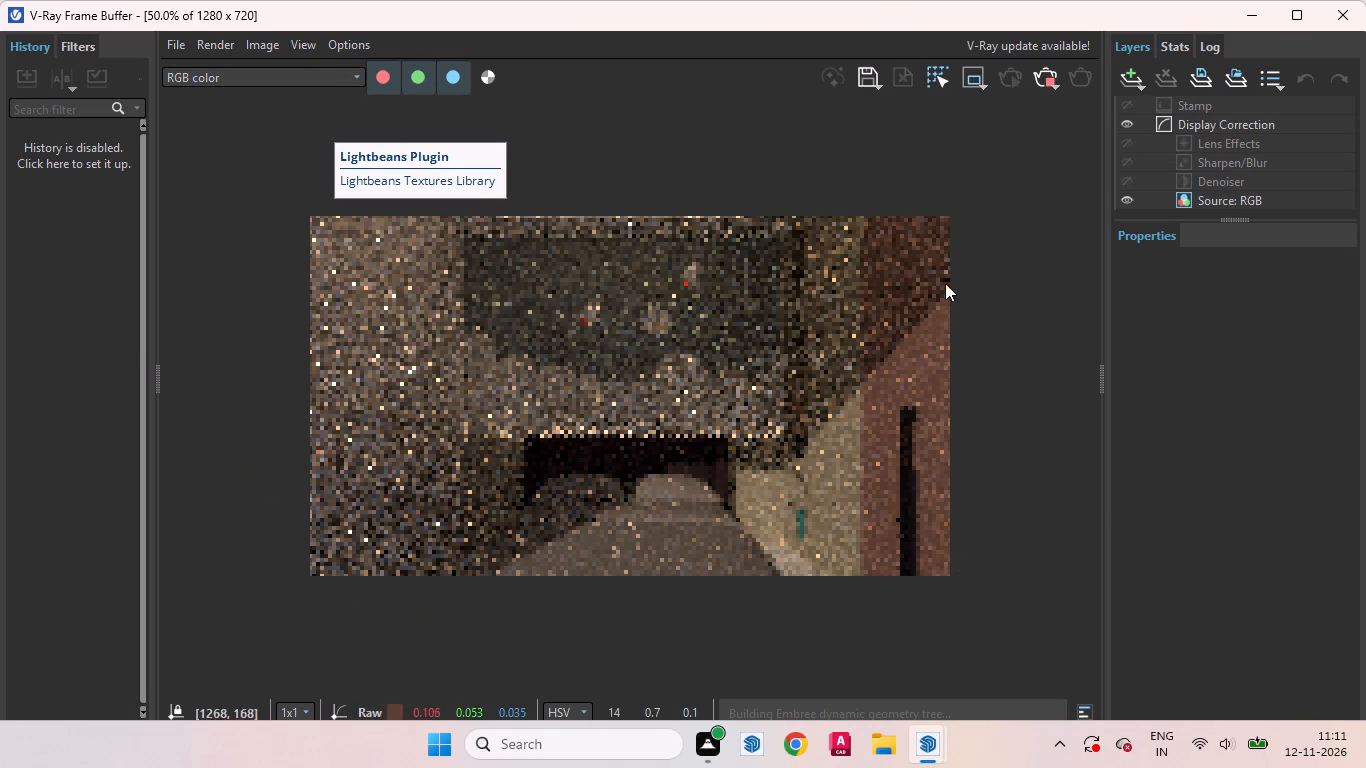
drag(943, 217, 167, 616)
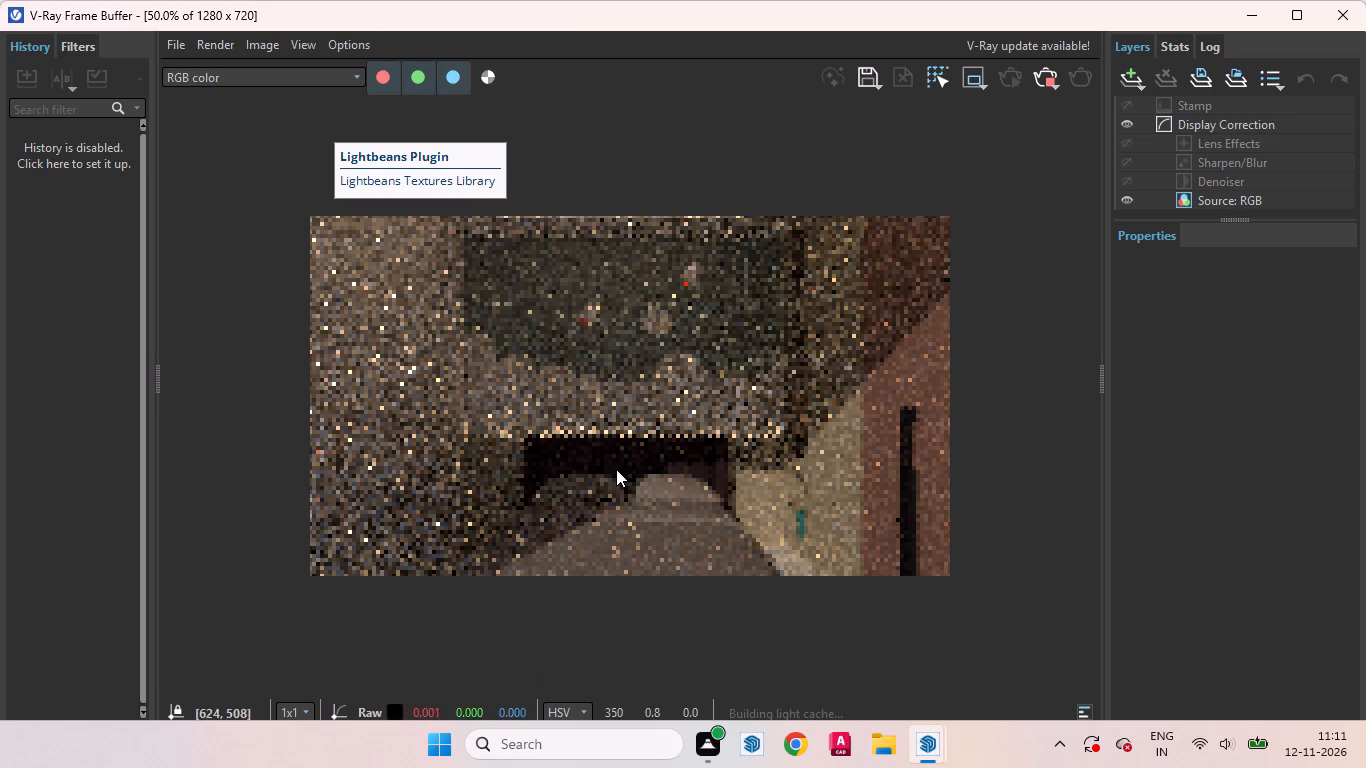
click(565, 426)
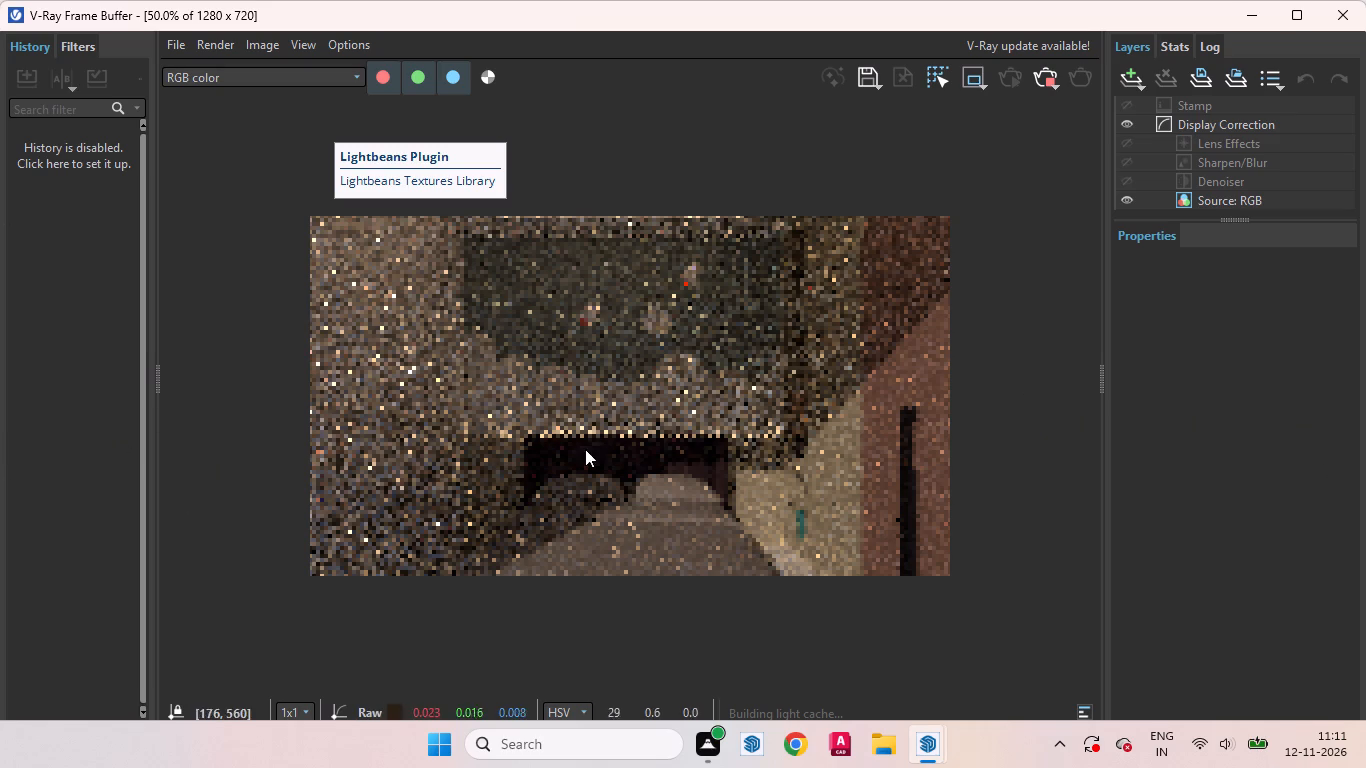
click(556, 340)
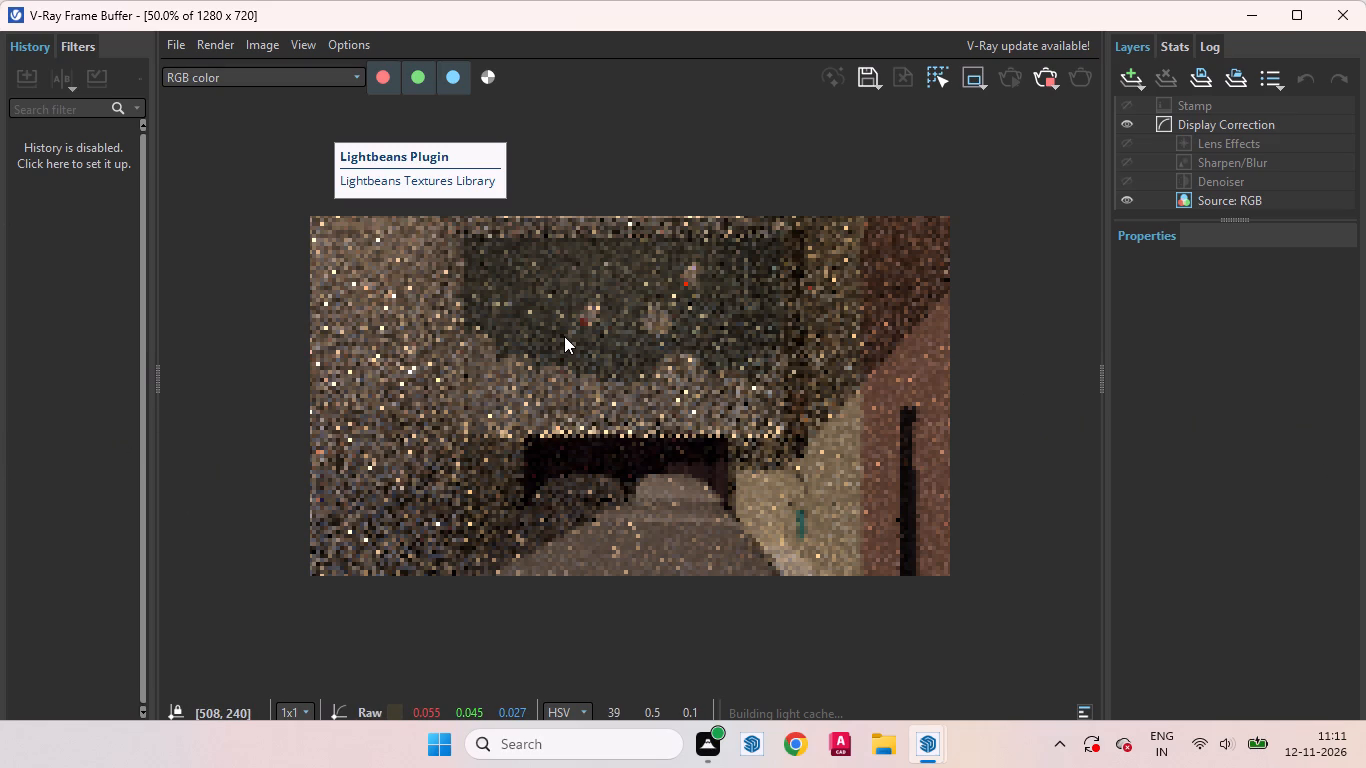
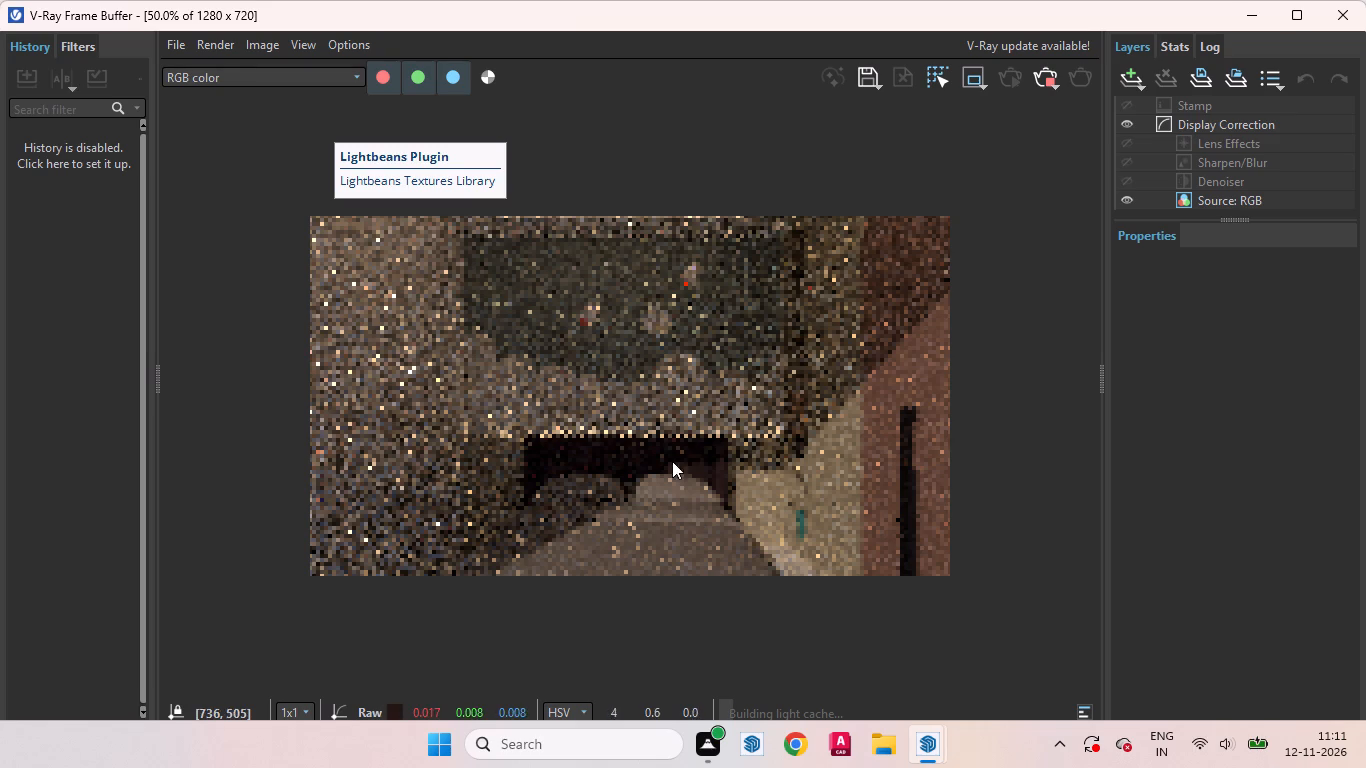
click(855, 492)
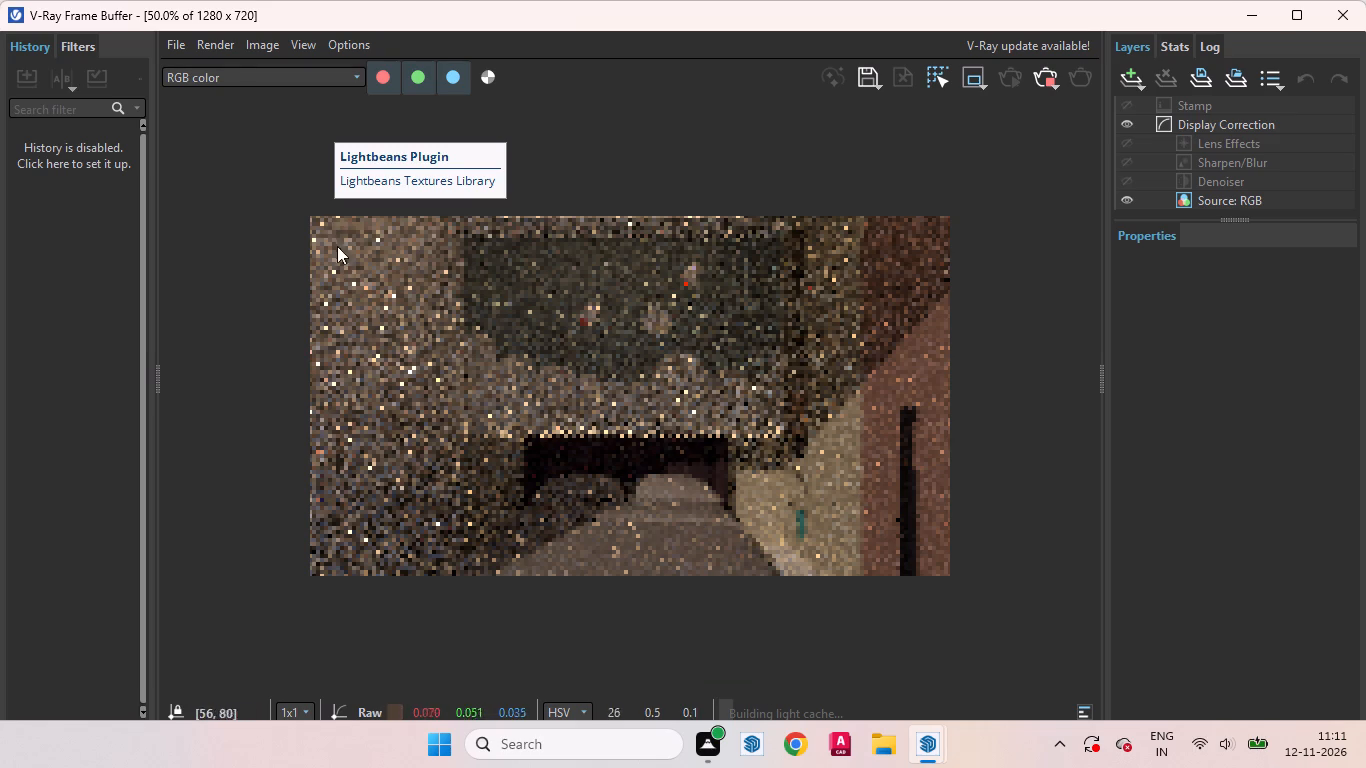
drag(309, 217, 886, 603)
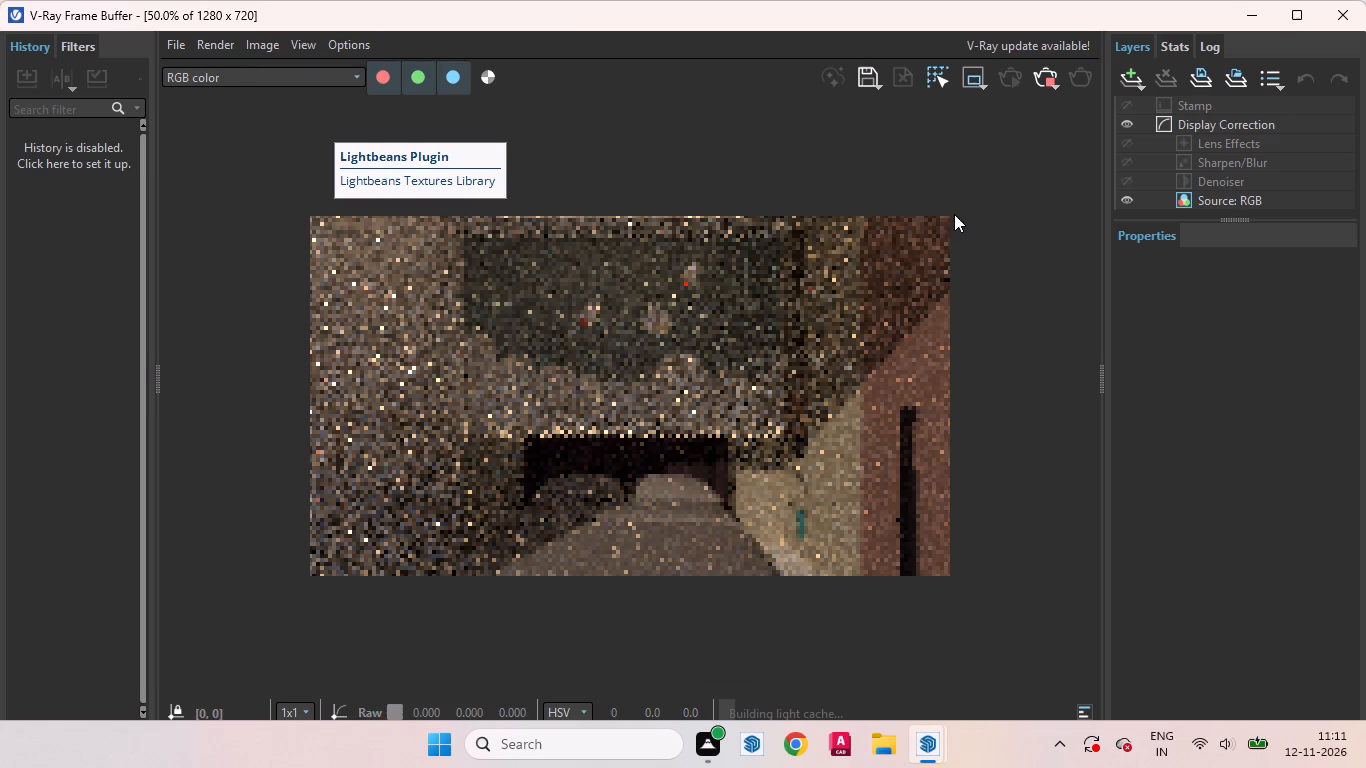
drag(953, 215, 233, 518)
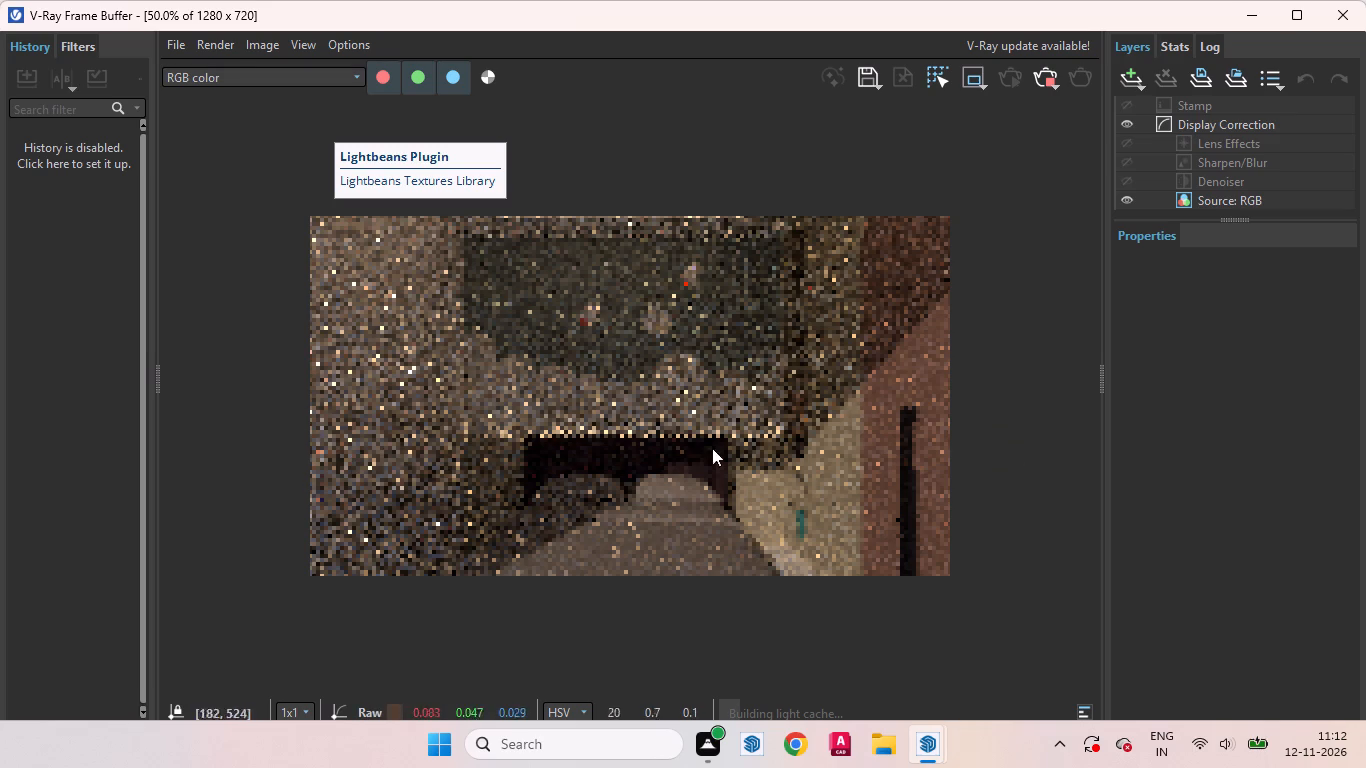
Open the V-Ray log and examine the current interactive render's startup messages and the previous render's memory usage entries.
click(1082, 705)
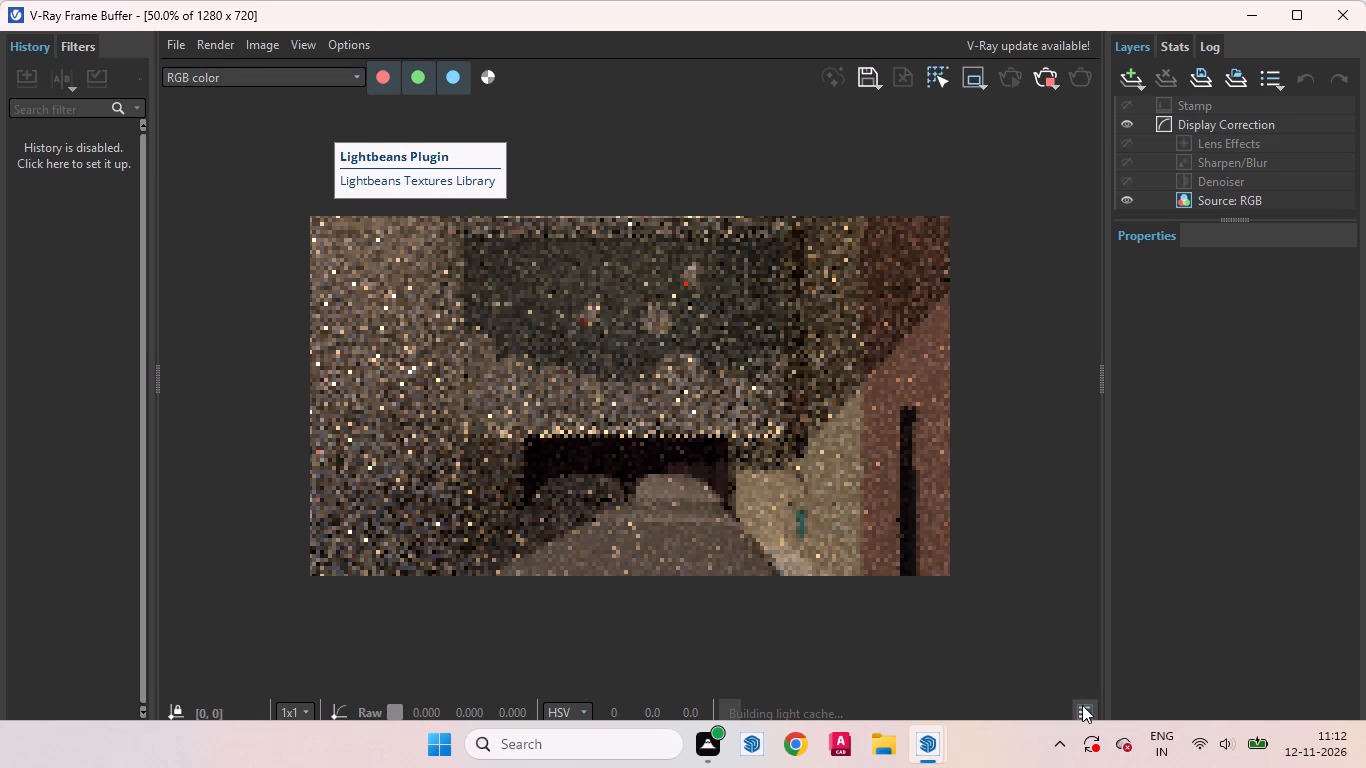
scroll(818, 457, down, 2)
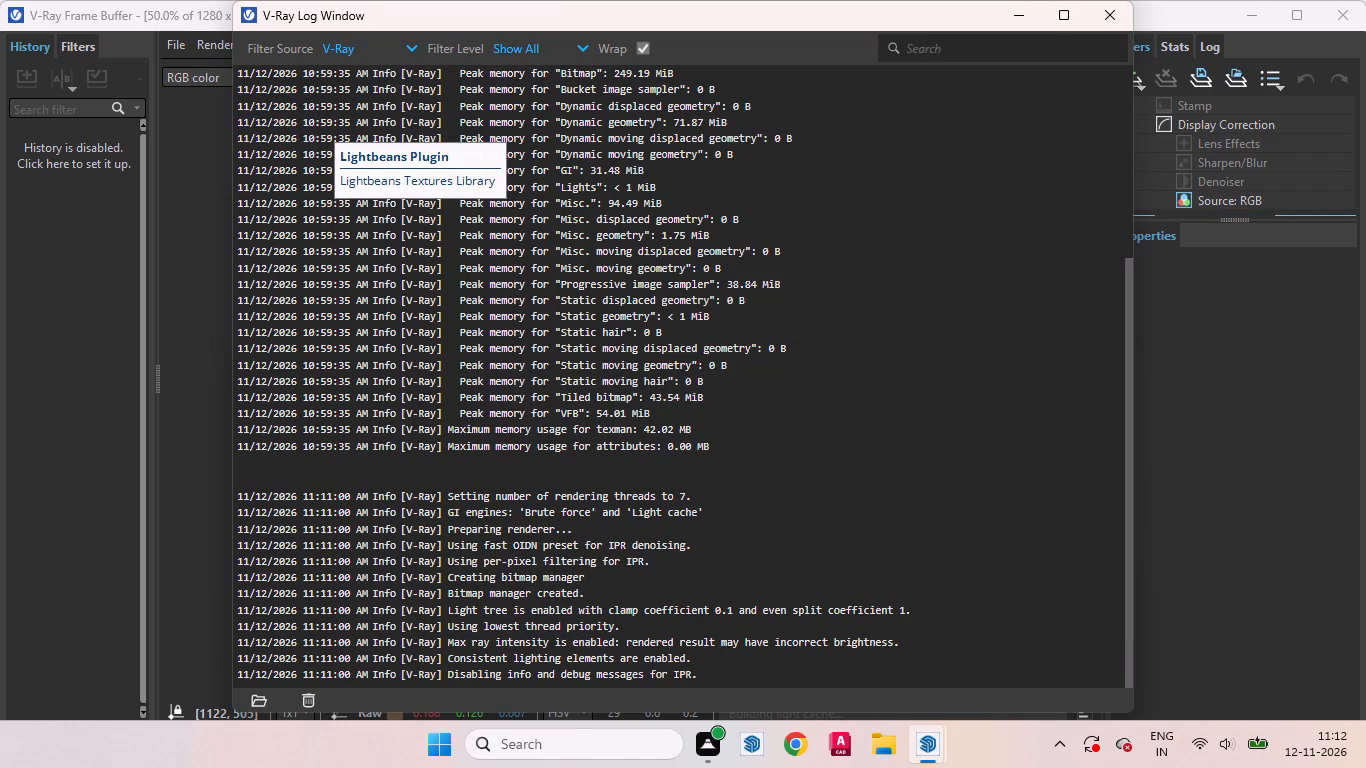
drag(703, 672, 536, 315)
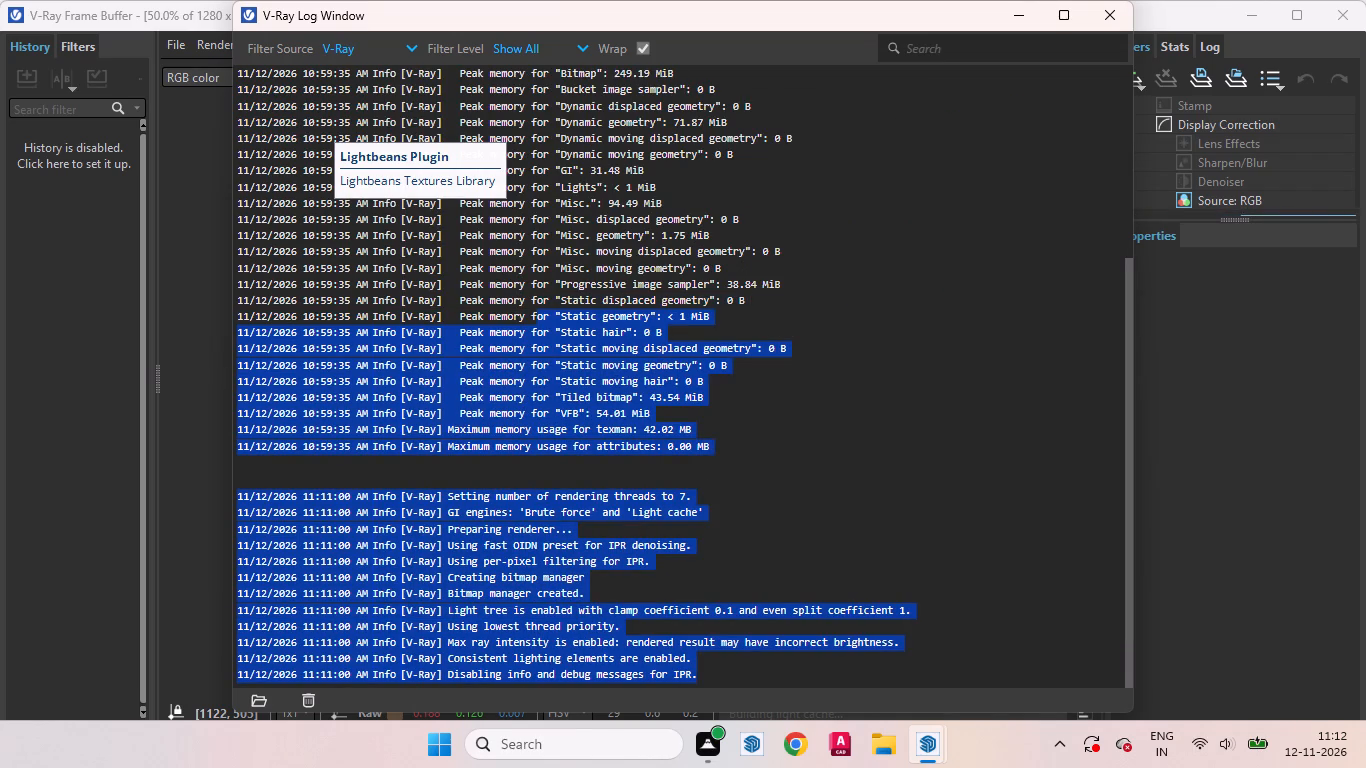
click(827, 522)
drag(699, 501, 597, 501)
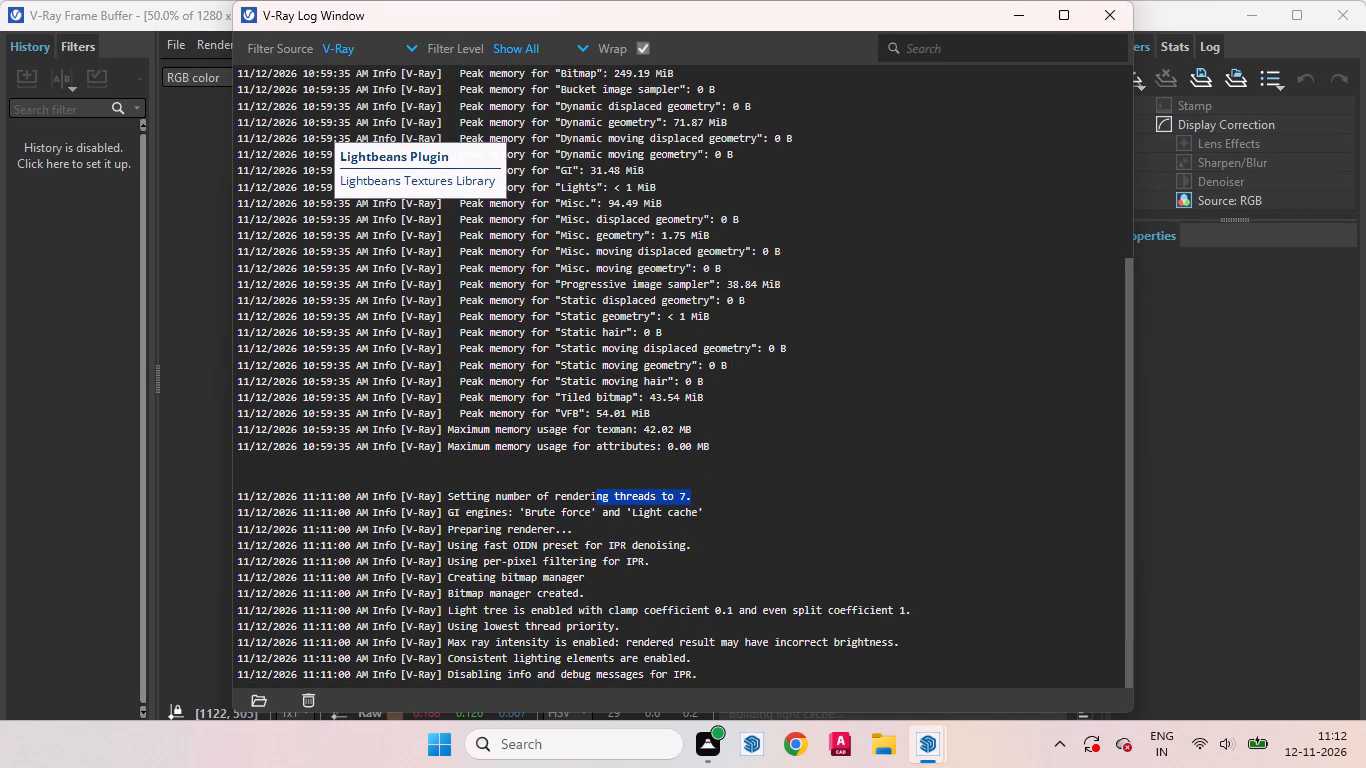
click(721, 516)
drag(721, 516, 543, 511)
click(676, 529)
drag(671, 532, 471, 516)
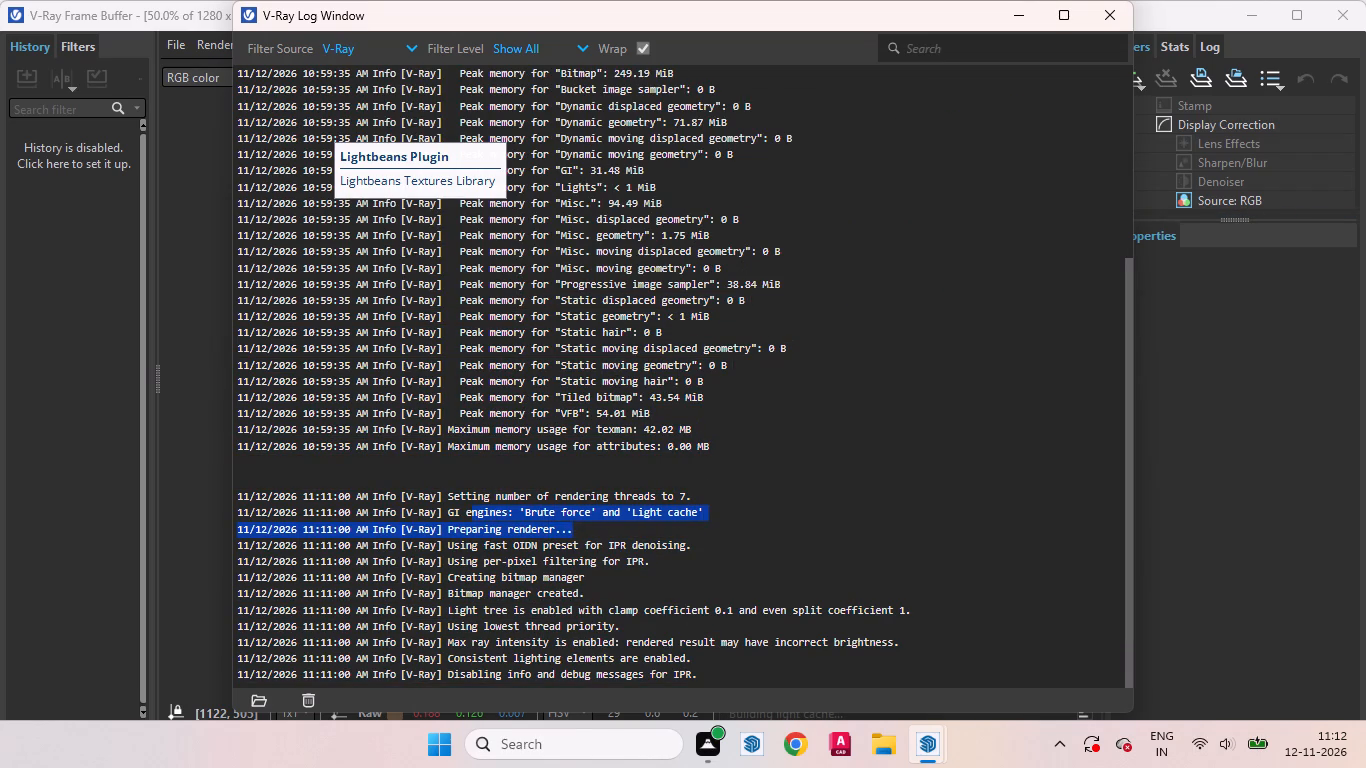
click(897, 589)
drag(819, 581, 303, 528)
click(752, 553)
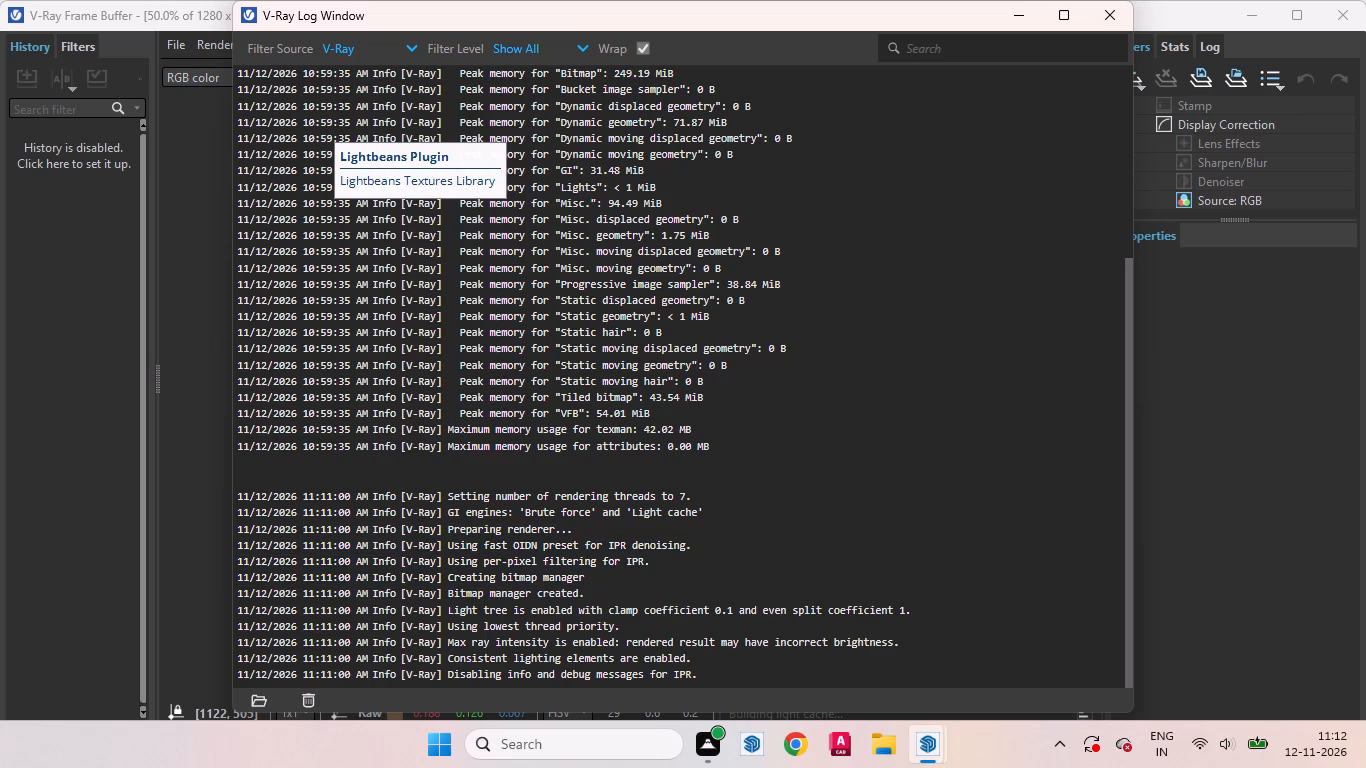
drag(744, 553, 318, 533)
drag(661, 569, 530, 568)
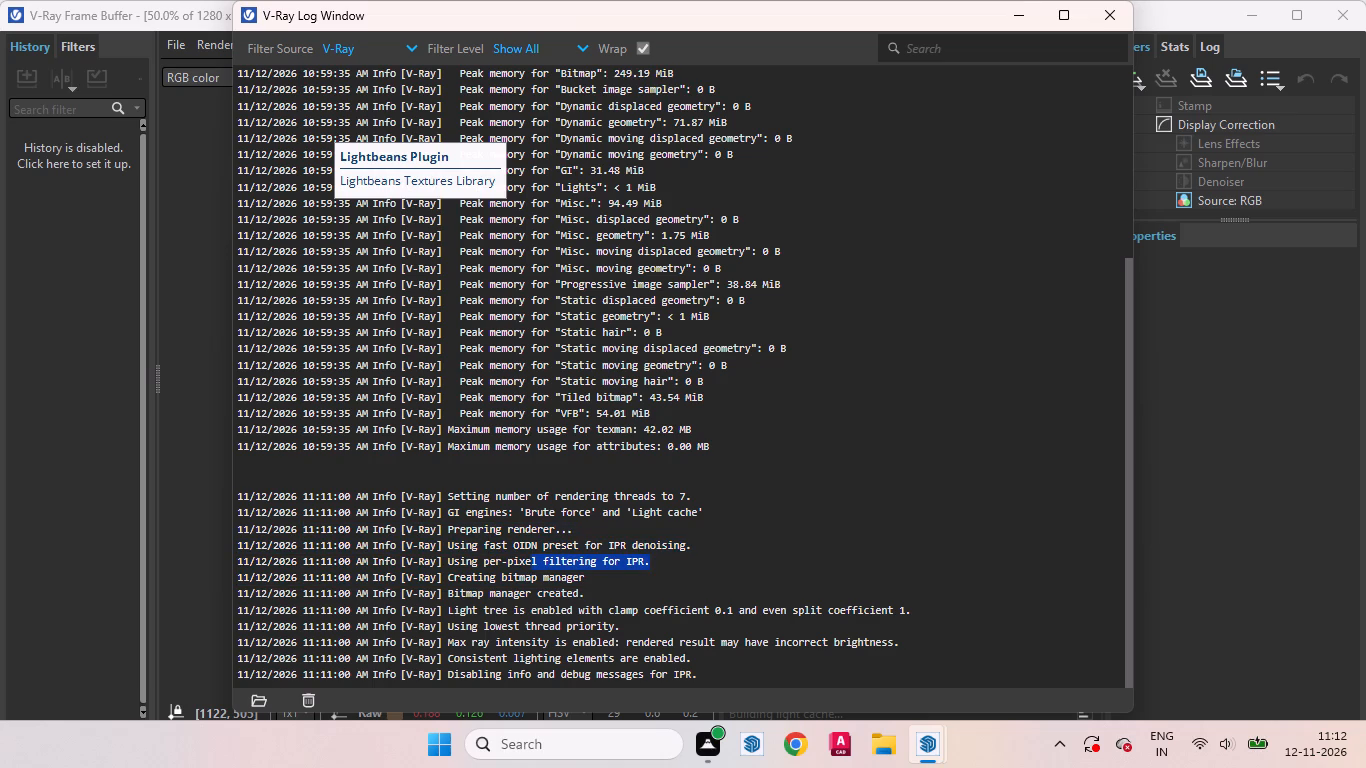
click(683, 578)
drag(661, 573, 577, 559)
click(698, 575)
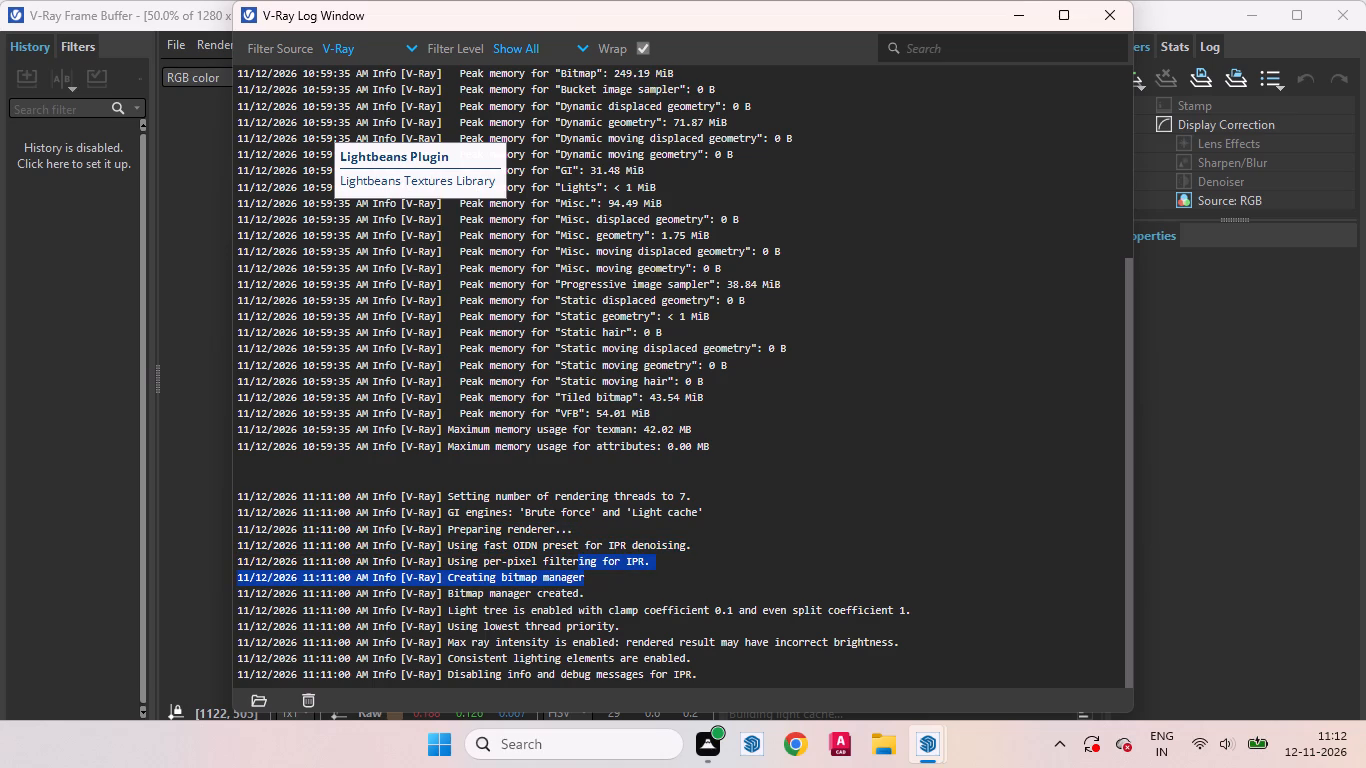
drag(622, 561, 648, 561)
click(685, 561)
drag(624, 563, 675, 562)
click(734, 557)
scroll(640, 575, up, 2)
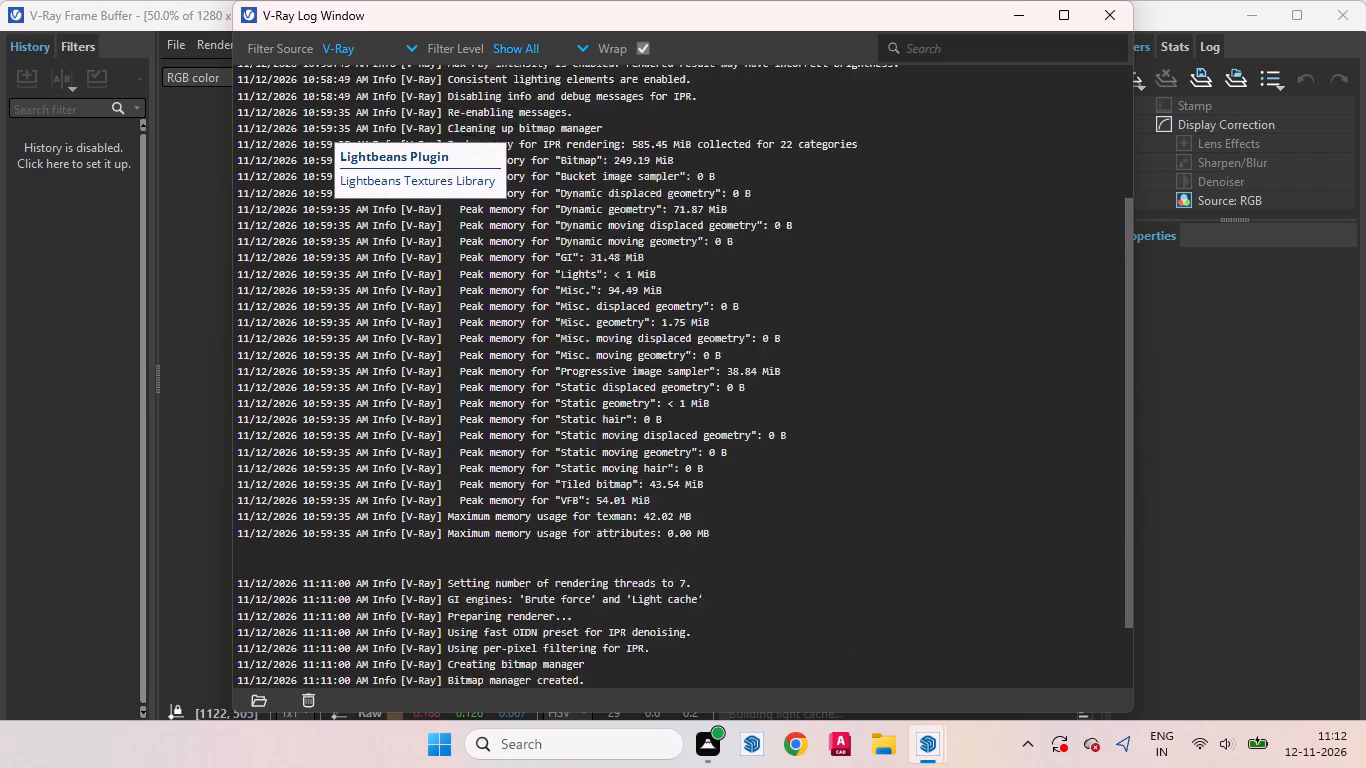
scroll(697, 522, down, 3)
drag(731, 435, 533, 444)
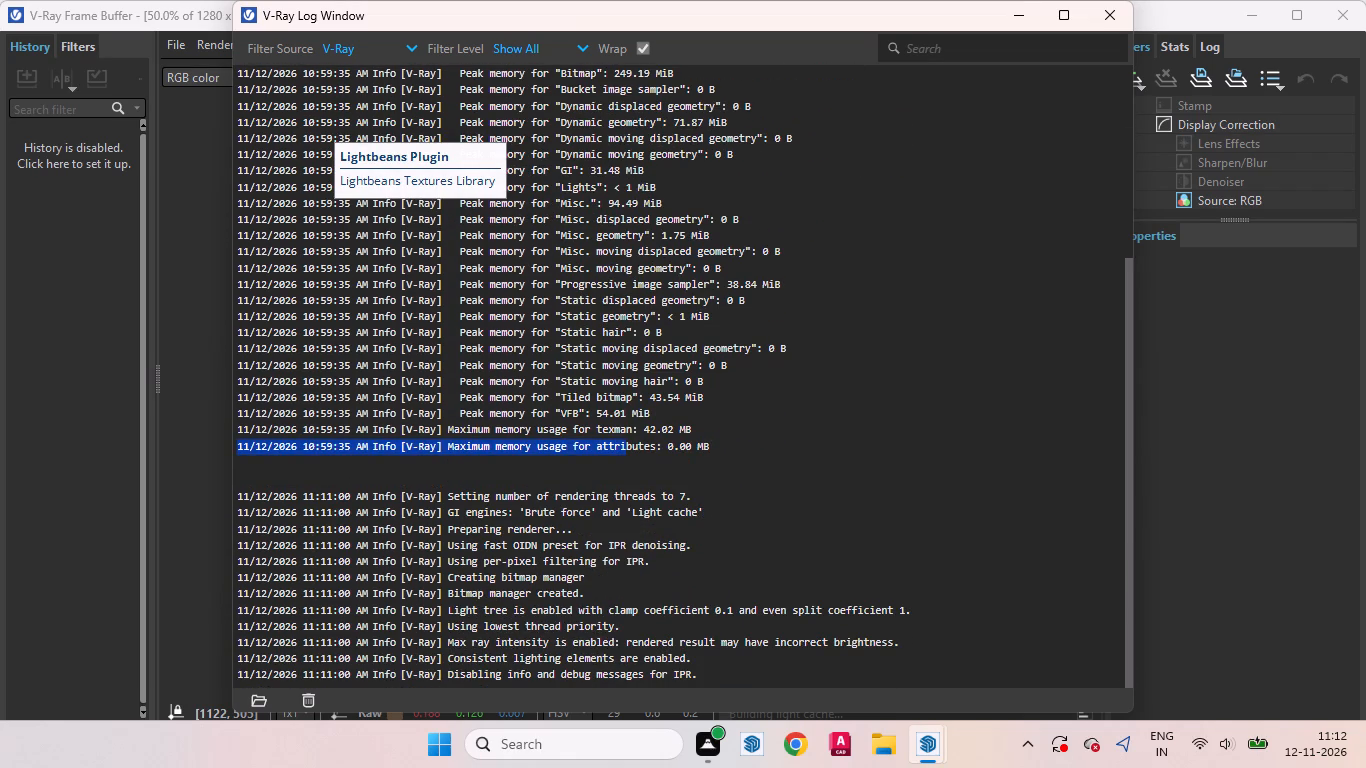
drag(533, 444, 298, 411)
click(703, 476)
drag(728, 450, 358, 438)
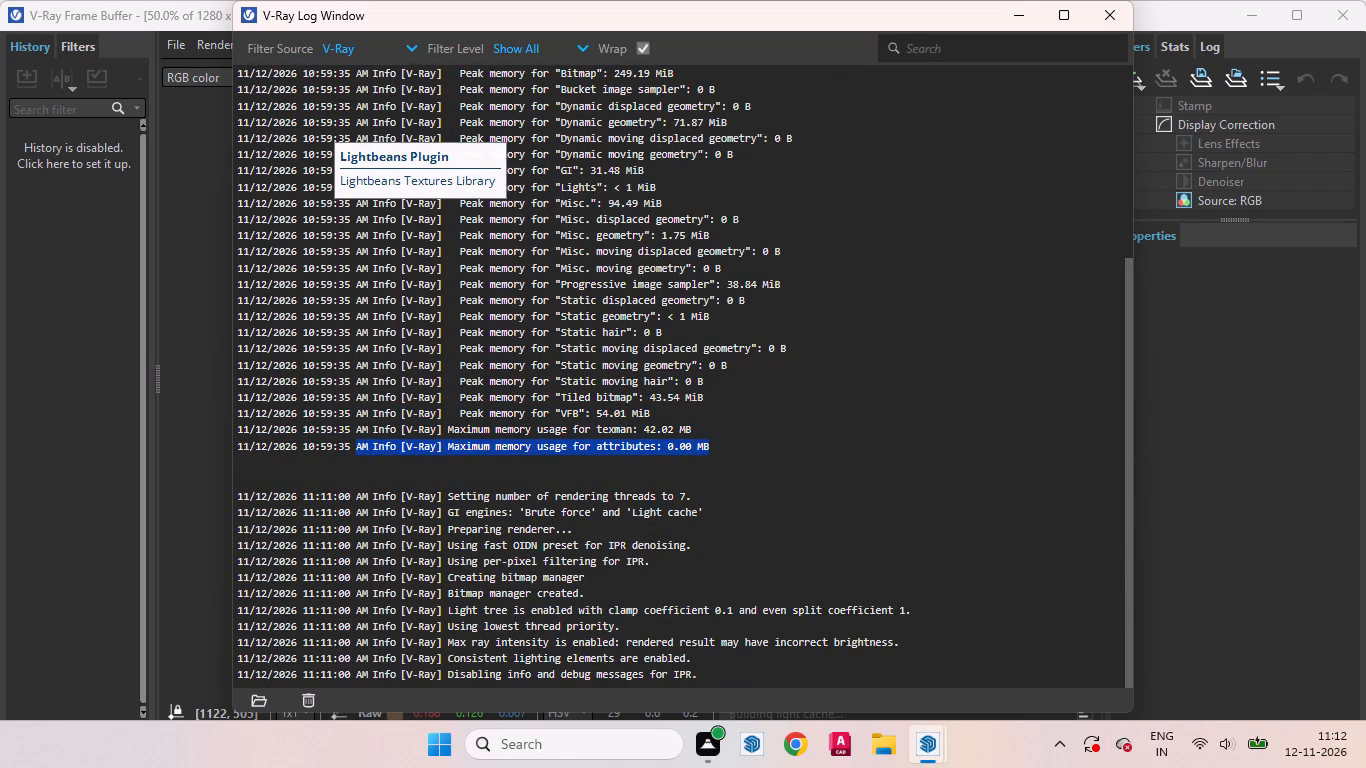
click(628, 456)
drag(767, 448, 766, 448)
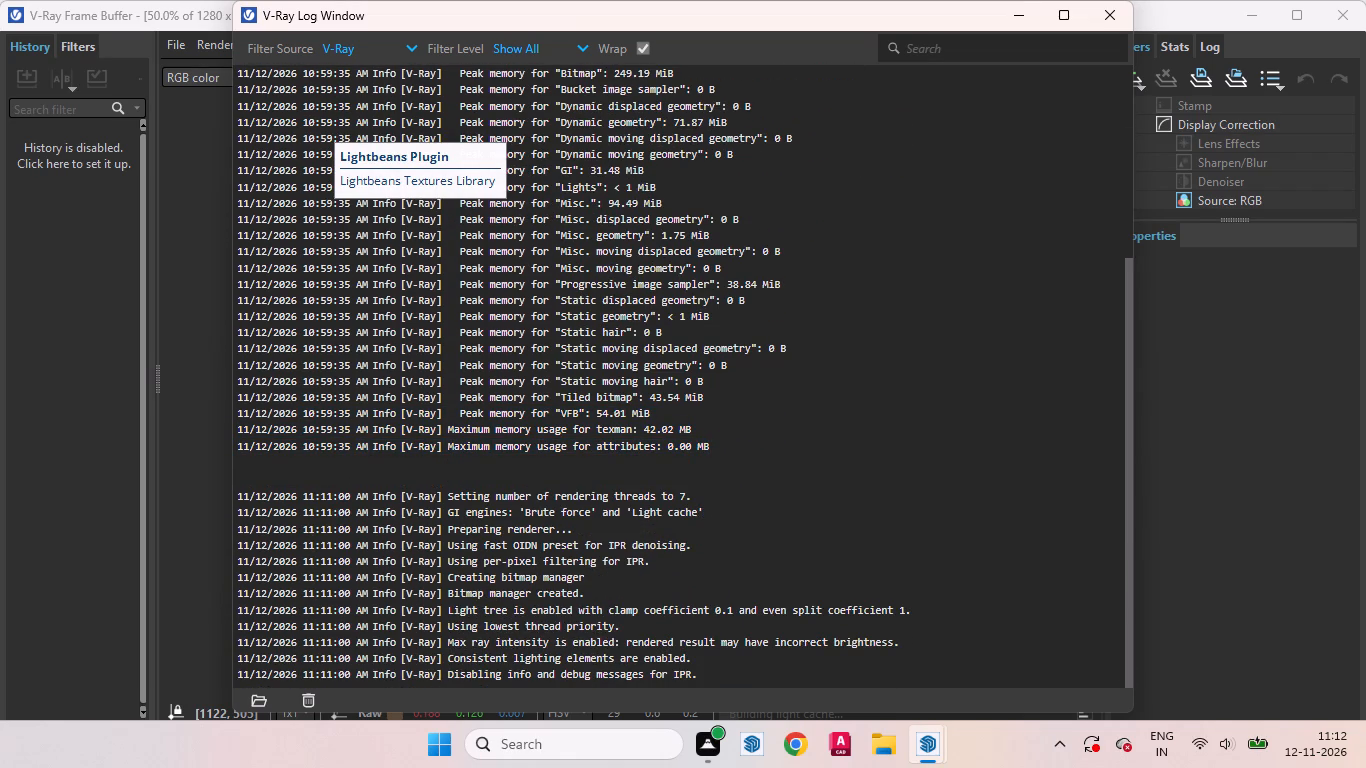
drag(766, 448, 226, 453)
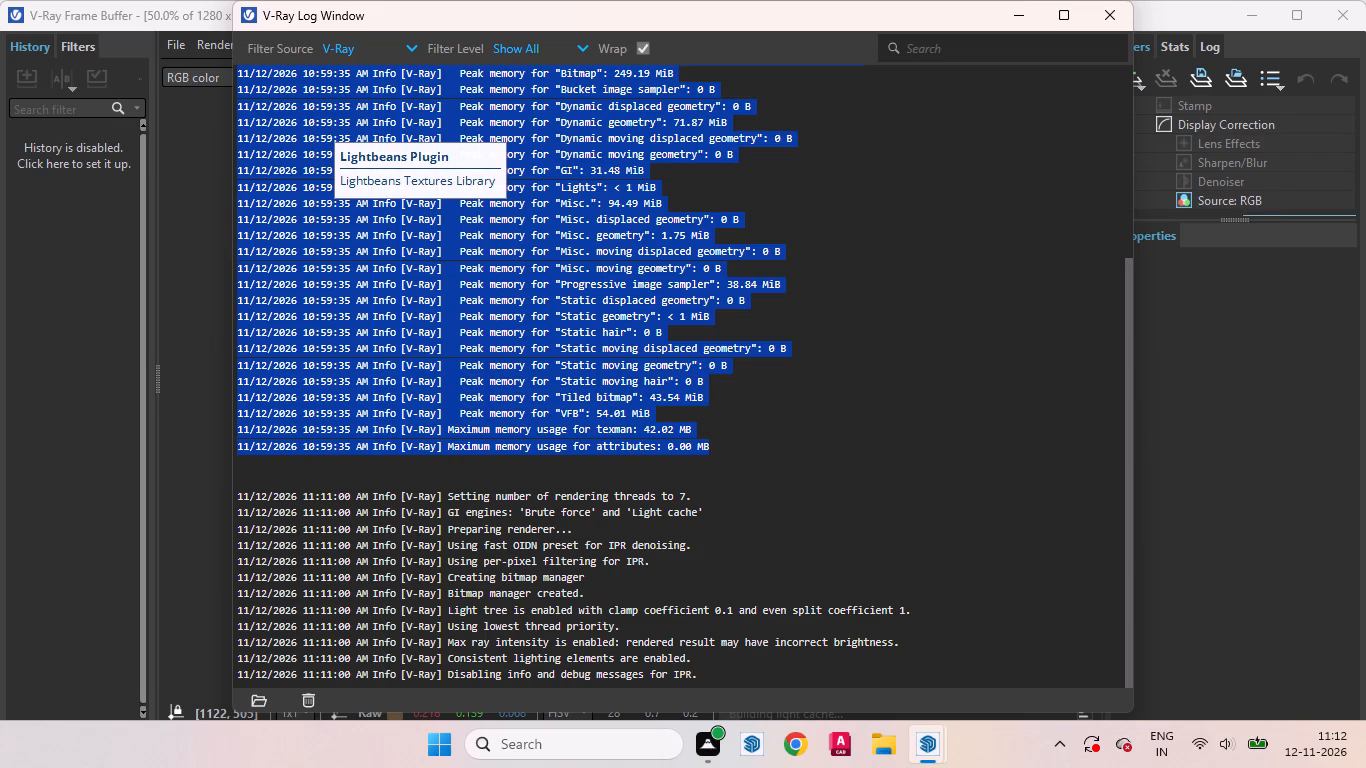
drag(226, 453, 238, 446)
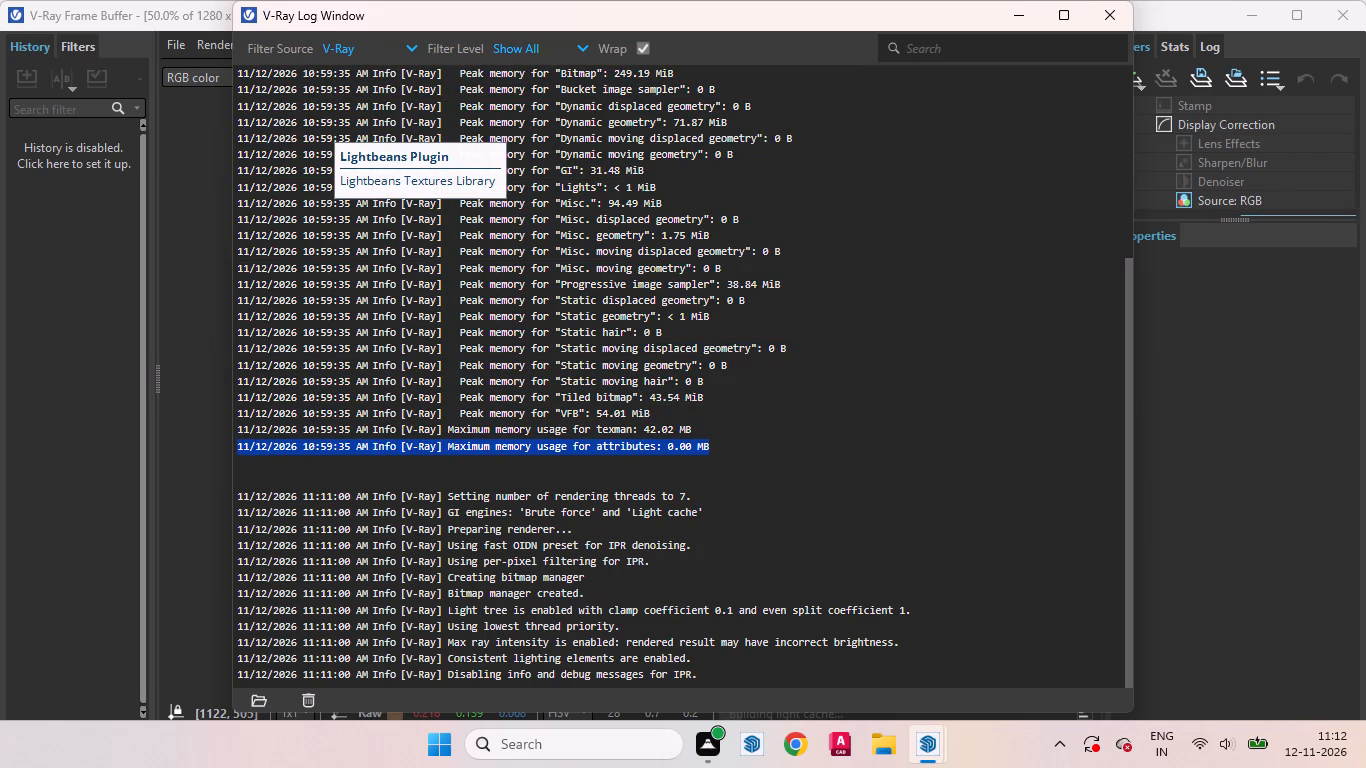
click(751, 502)
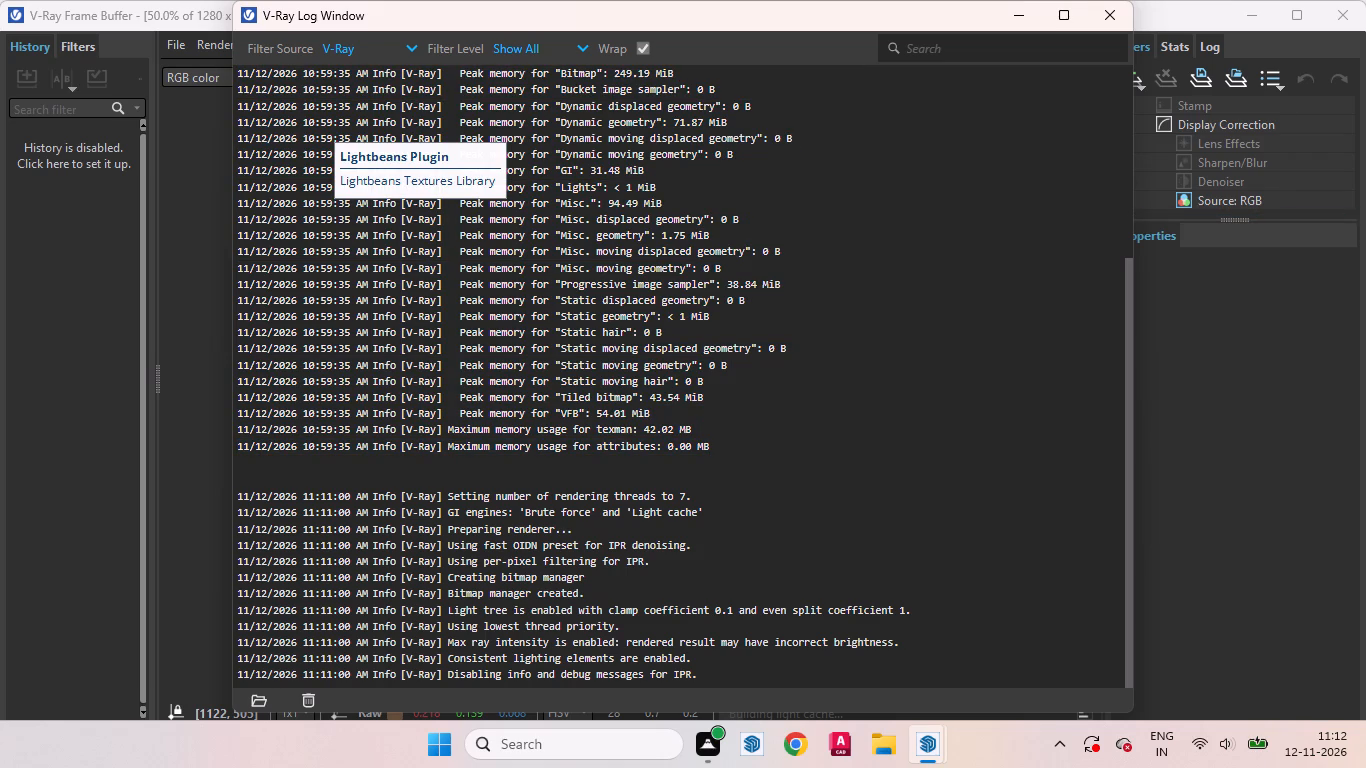
scroll(825, 435, down, 3)
drag(710, 511, 622, 506)
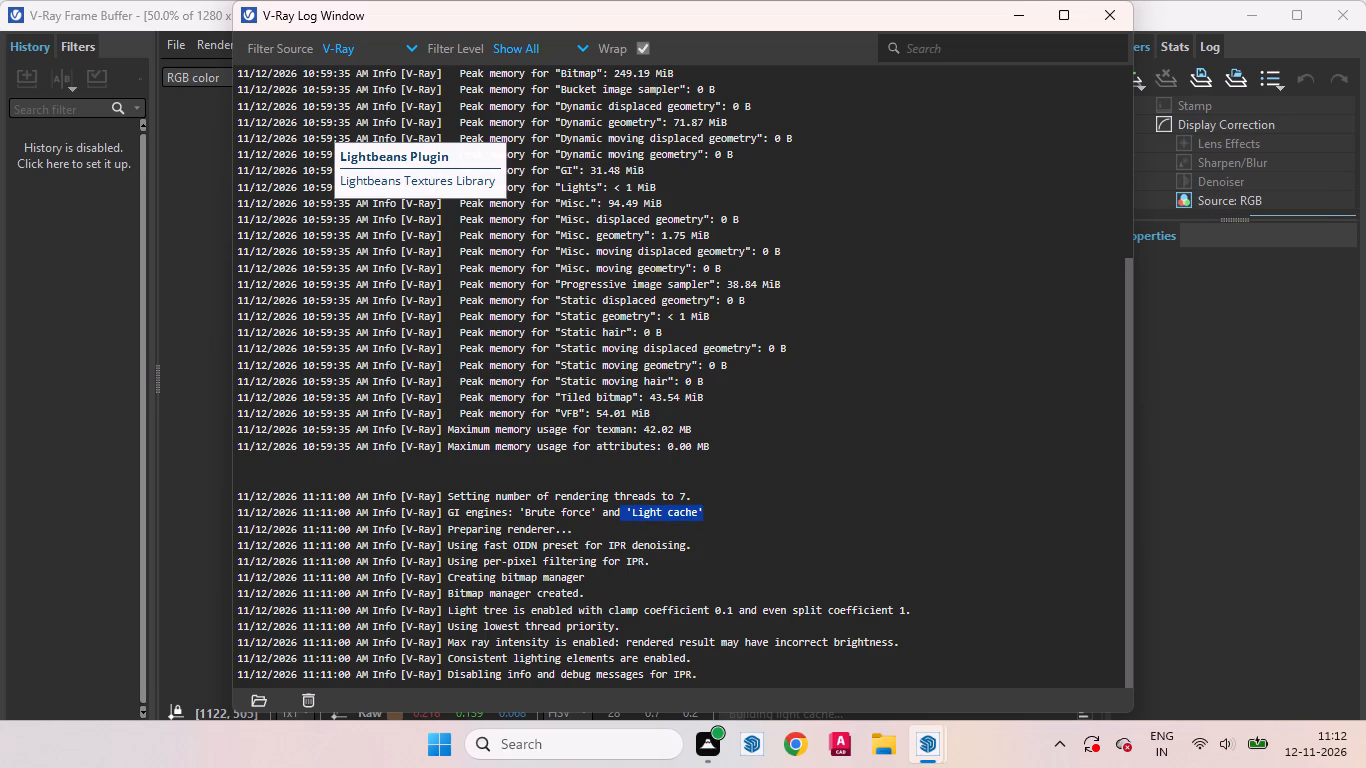
click(765, 496)
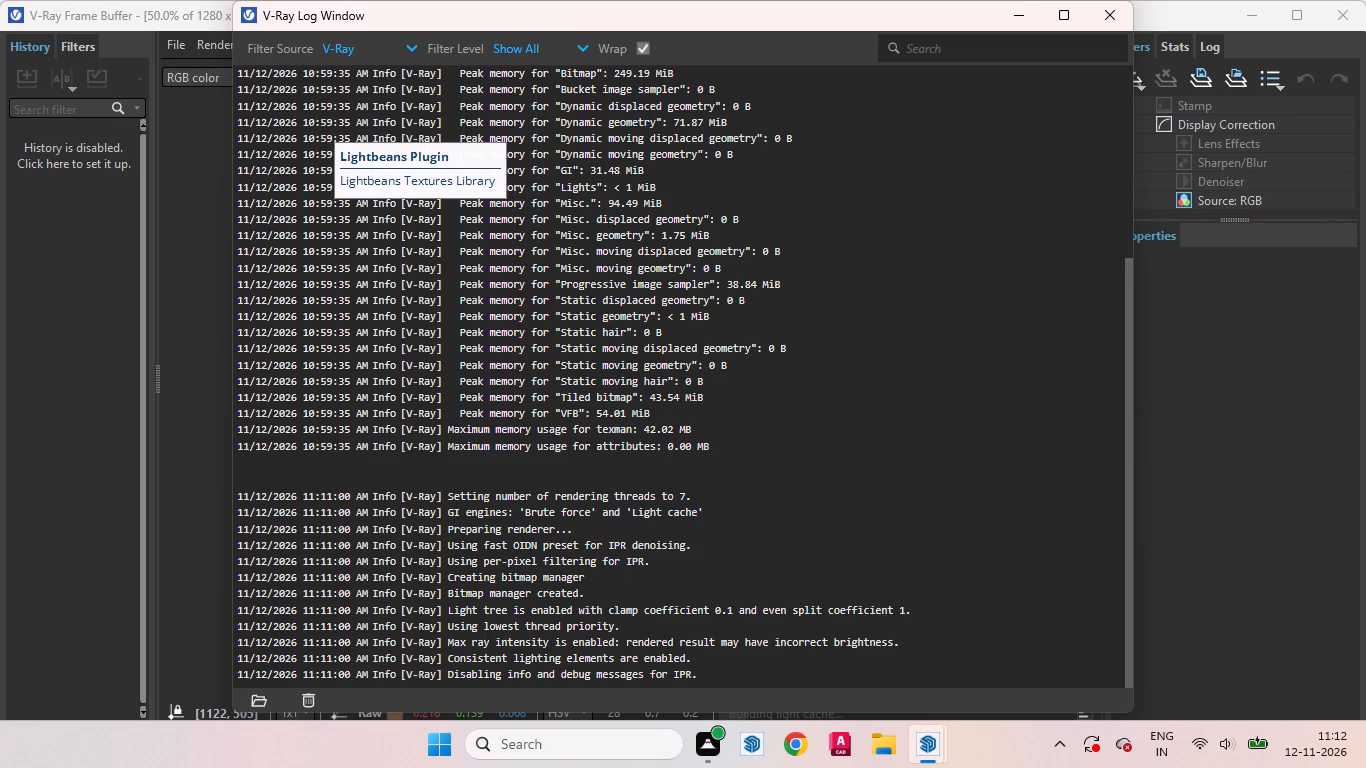
drag(703, 495, 682, 495)
drag(682, 495, 675, 495)
drag(675, 495, 673, 495)
scroll(691, 502, up, 2)
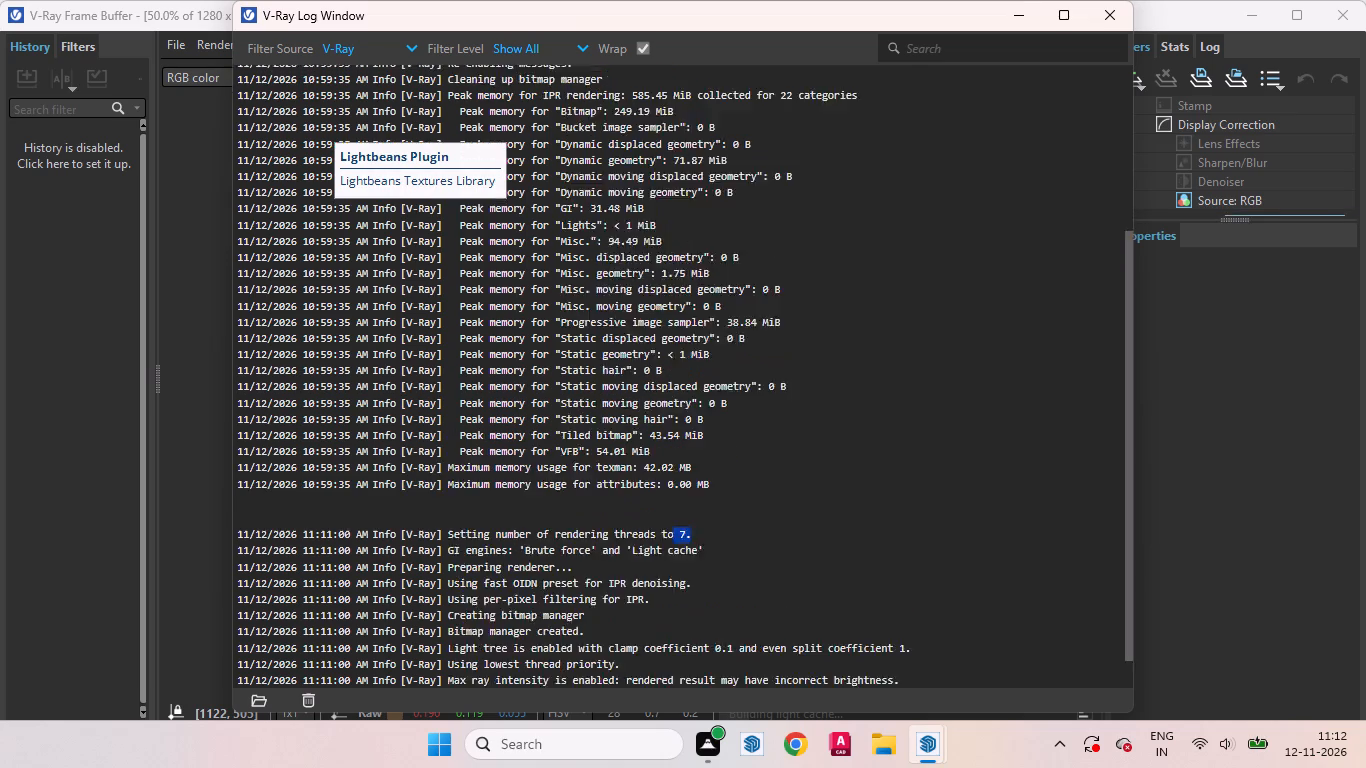
scroll(691, 502, up, 1)
scroll(719, 481, down, 3)
click(761, 509)
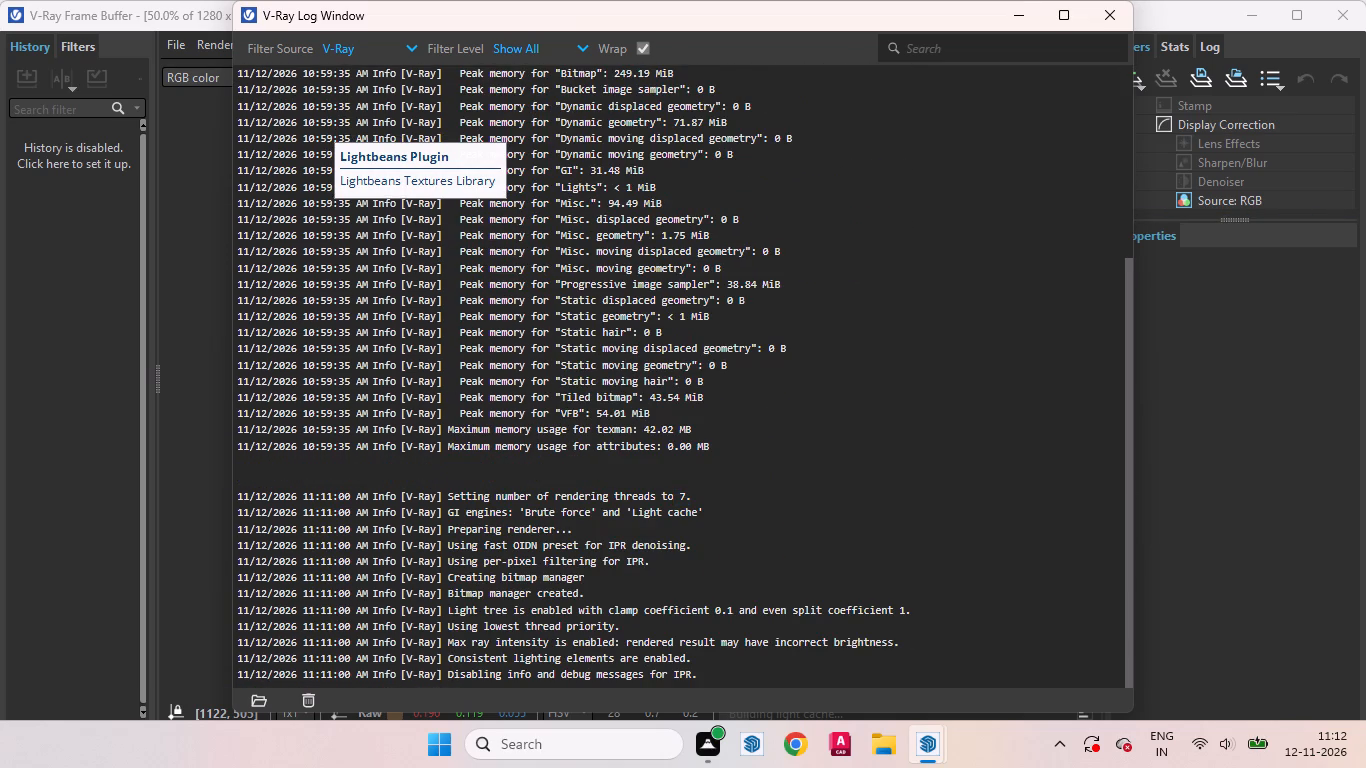
drag(912, 613, 820, 625)
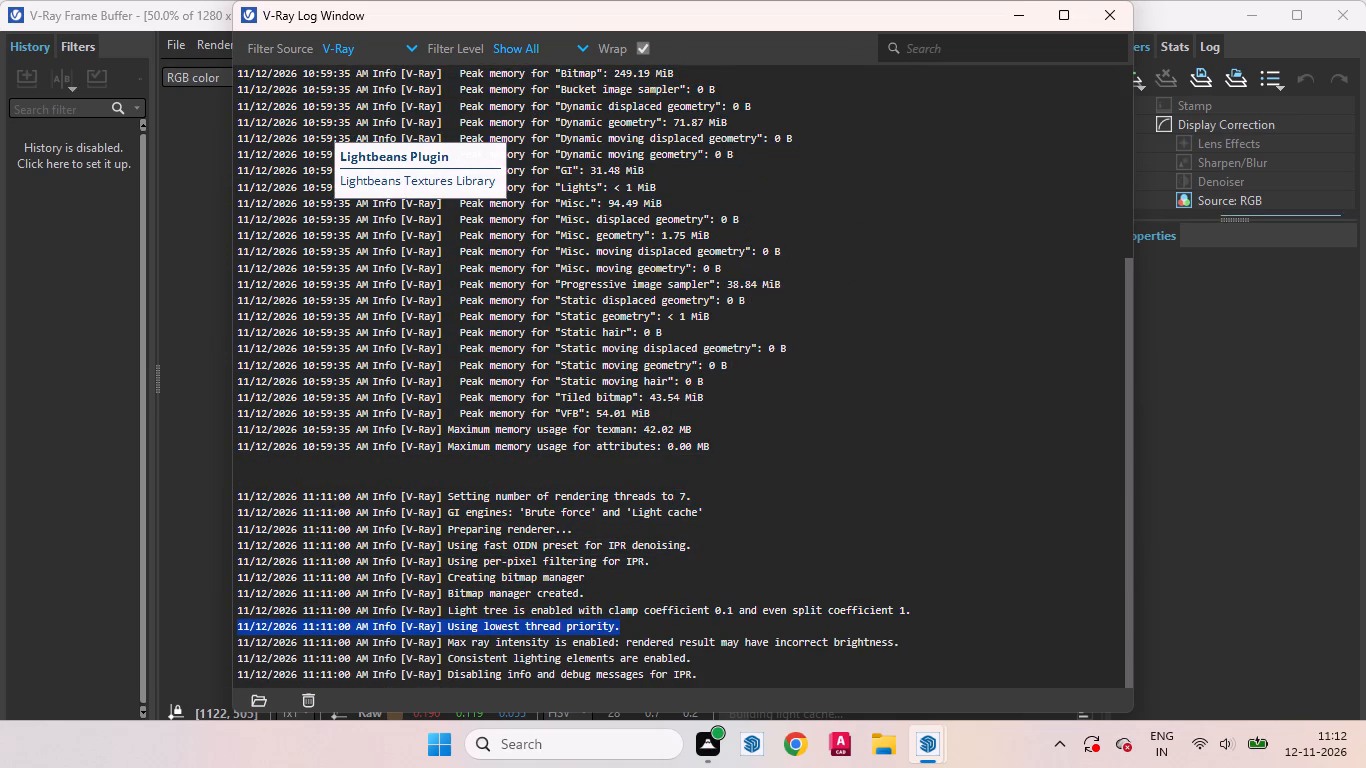
drag(820, 625, 894, 608)
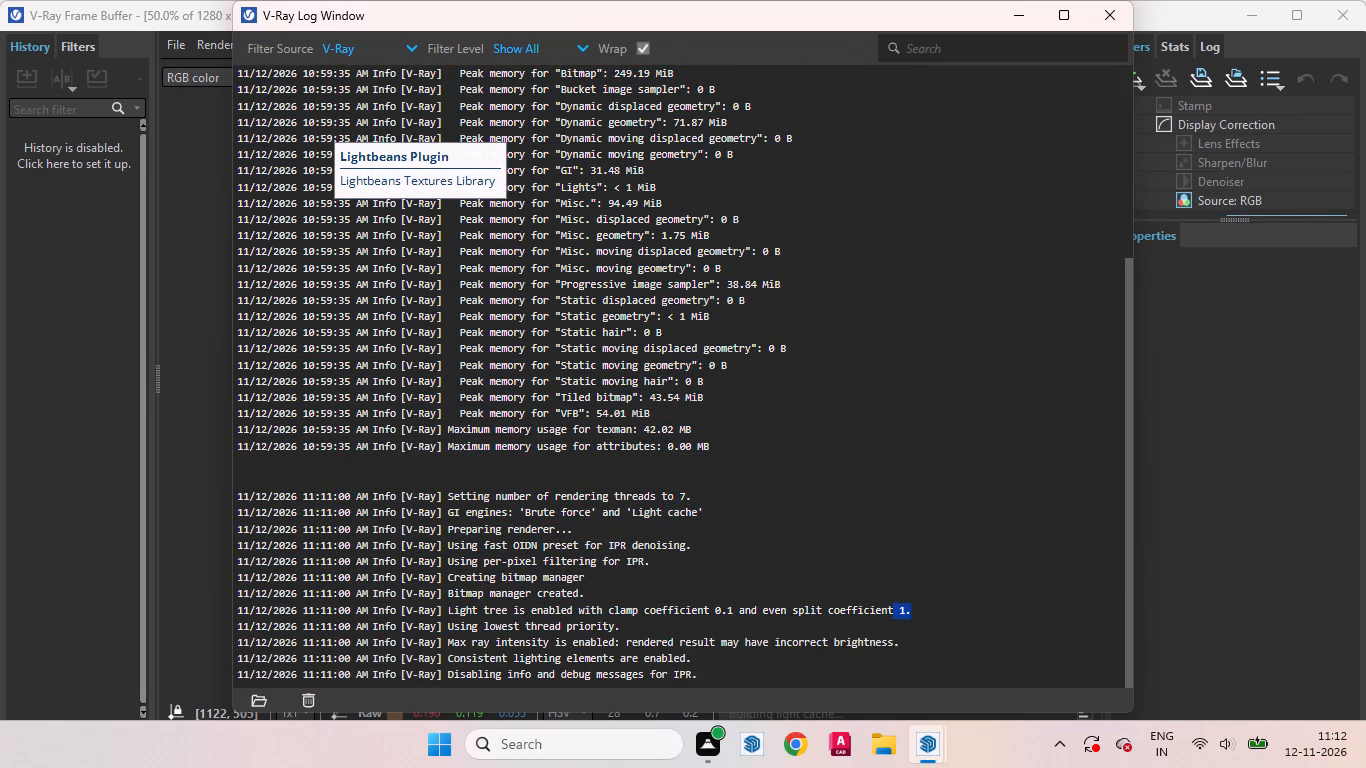
scroll(923, 546, down, 3)
drag(913, 639, 745, 617)
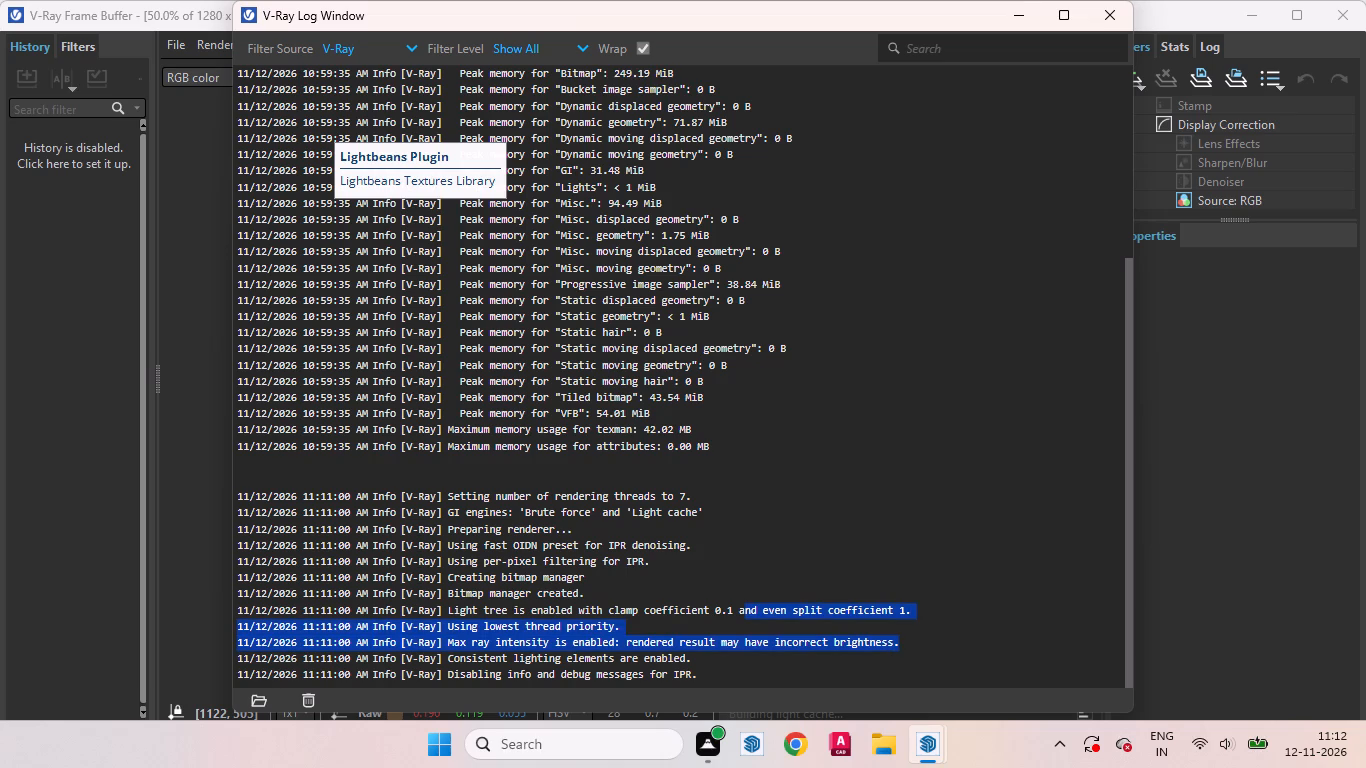
click(902, 482)
drag(919, 619, 830, 602)
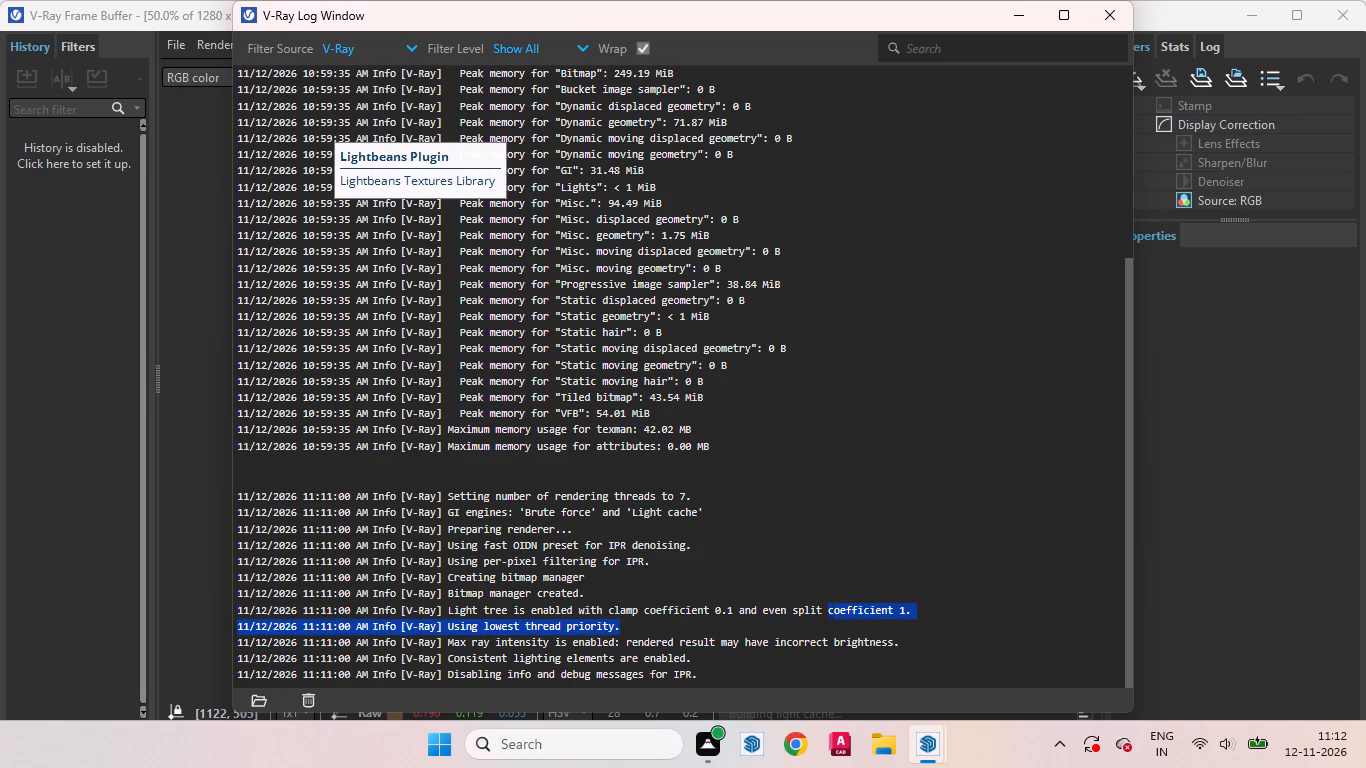
drag(830, 602, 893, 610)
scroll(901, 606, up, 3)
scroll(910, 542, down, 3)
click(909, 552)
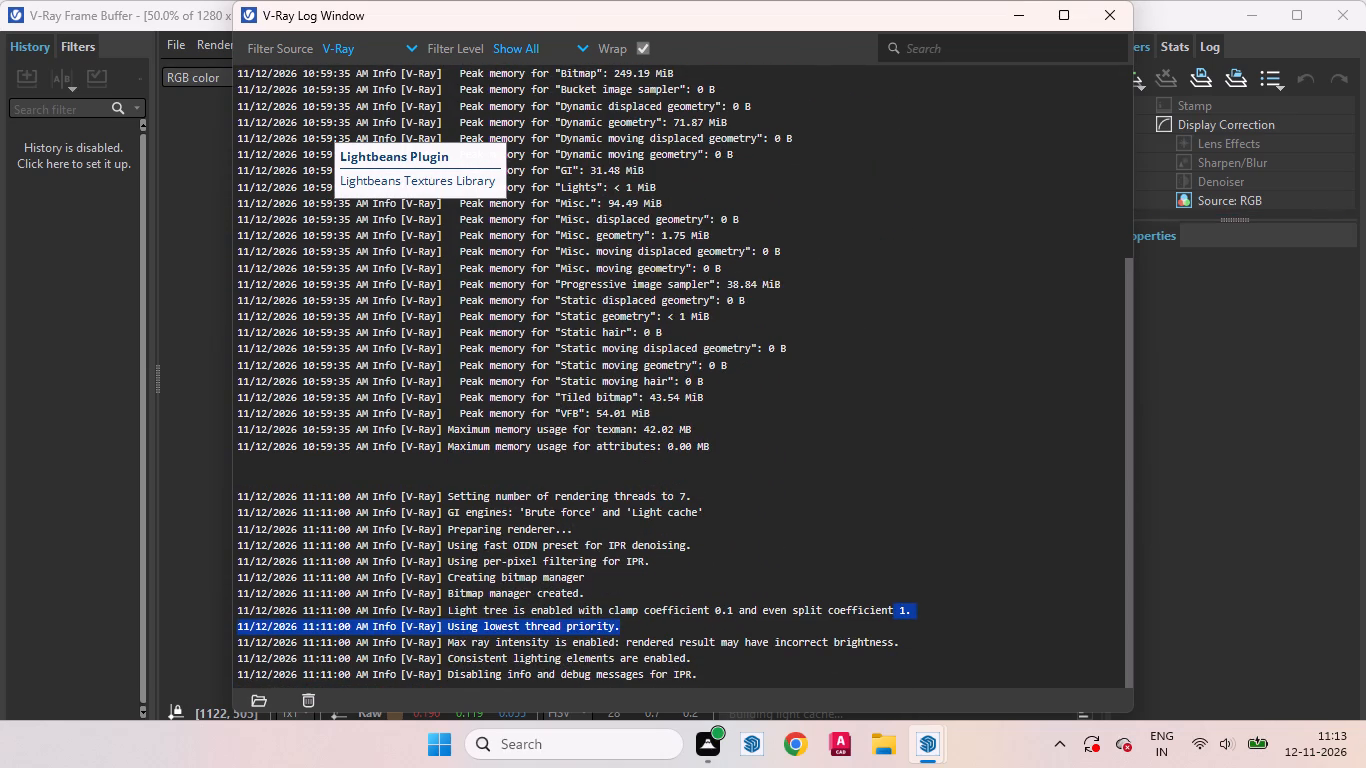
drag(695, 493, 562, 494)
click(726, 495)
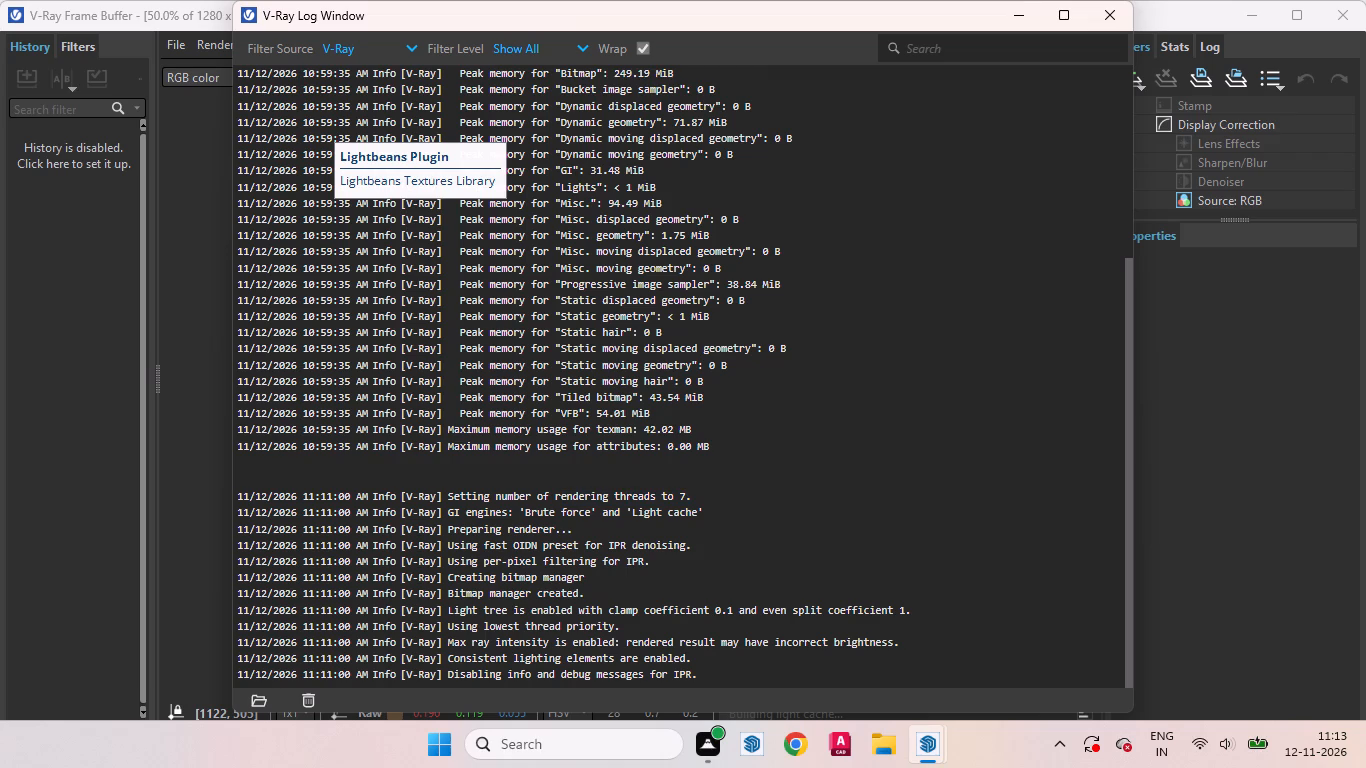
drag(724, 516, 527, 492)
drag(883, 520, 677, 519)
click(811, 535)
drag(774, 527, 592, 521)
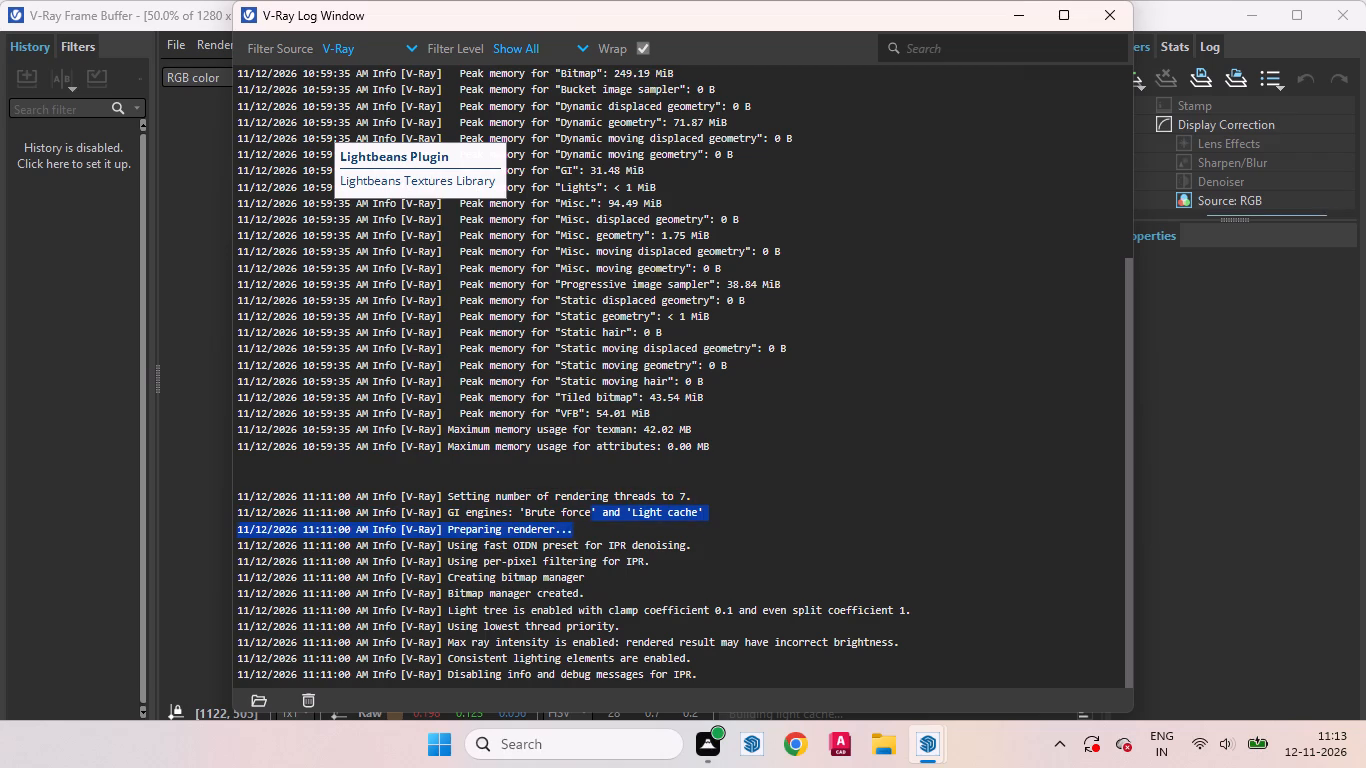
click(730, 520)
click(734, 543)
drag(604, 538, 588, 538)
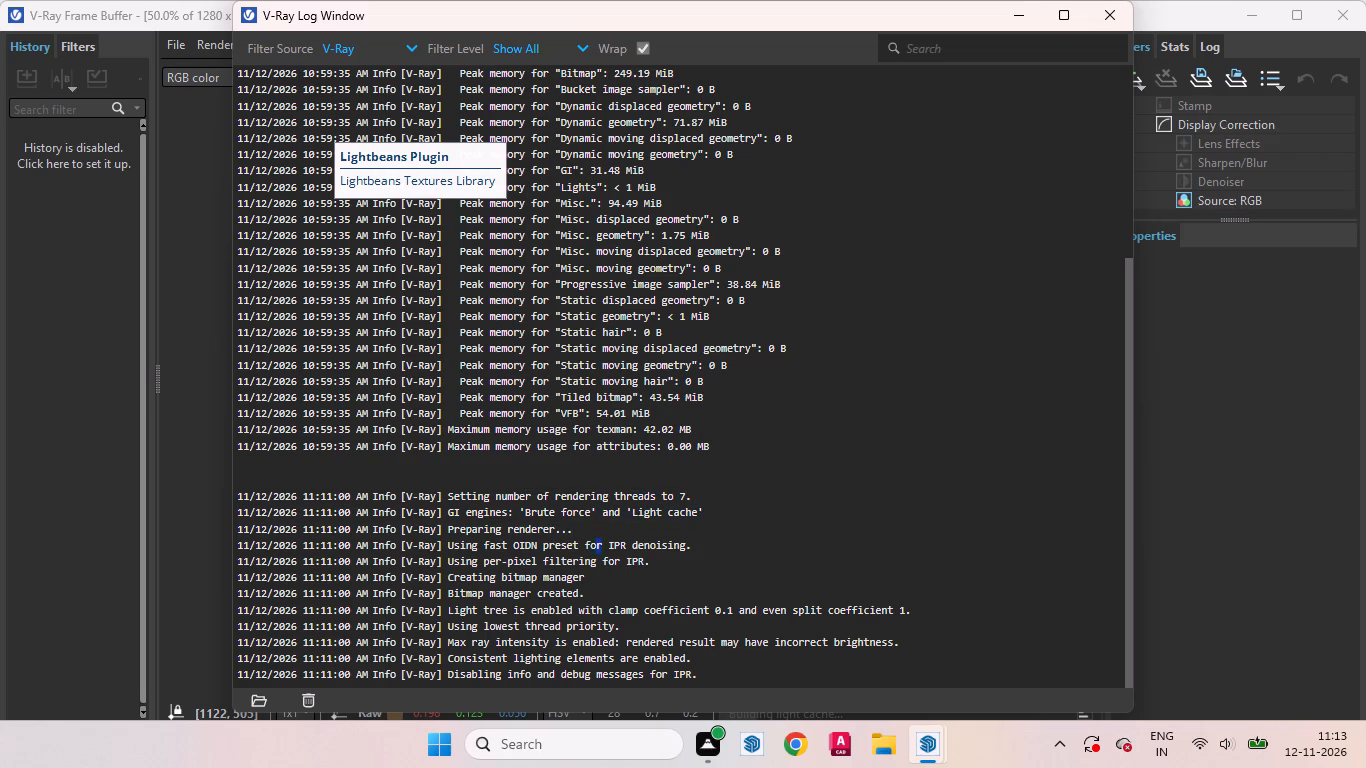
drag(588, 538, 537, 538)
click(614, 528)
drag(599, 527, 555, 529)
drag(555, 529, 553, 530)
click(662, 535)
Examine the current render's startup messages in the V-Ray log, from the denoising preset to the light tree coefficients.
drag(718, 554, 540, 546)
click(755, 560)
drag(684, 567, 471, 554)
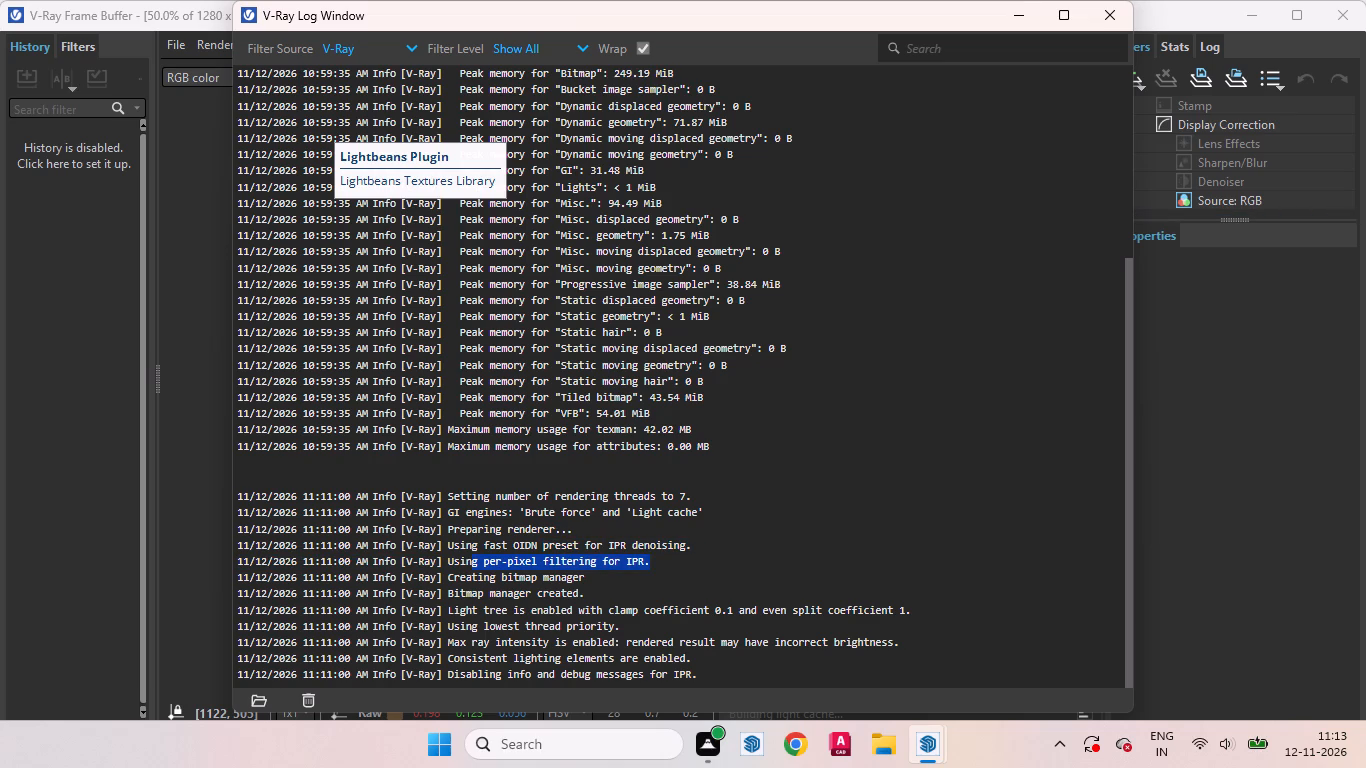
click(710, 571)
drag(673, 588, 521, 584)
click(658, 588)
drag(635, 596, 528, 594)
click(638, 595)
drag(578, 595, 683, 587)
click(735, 596)
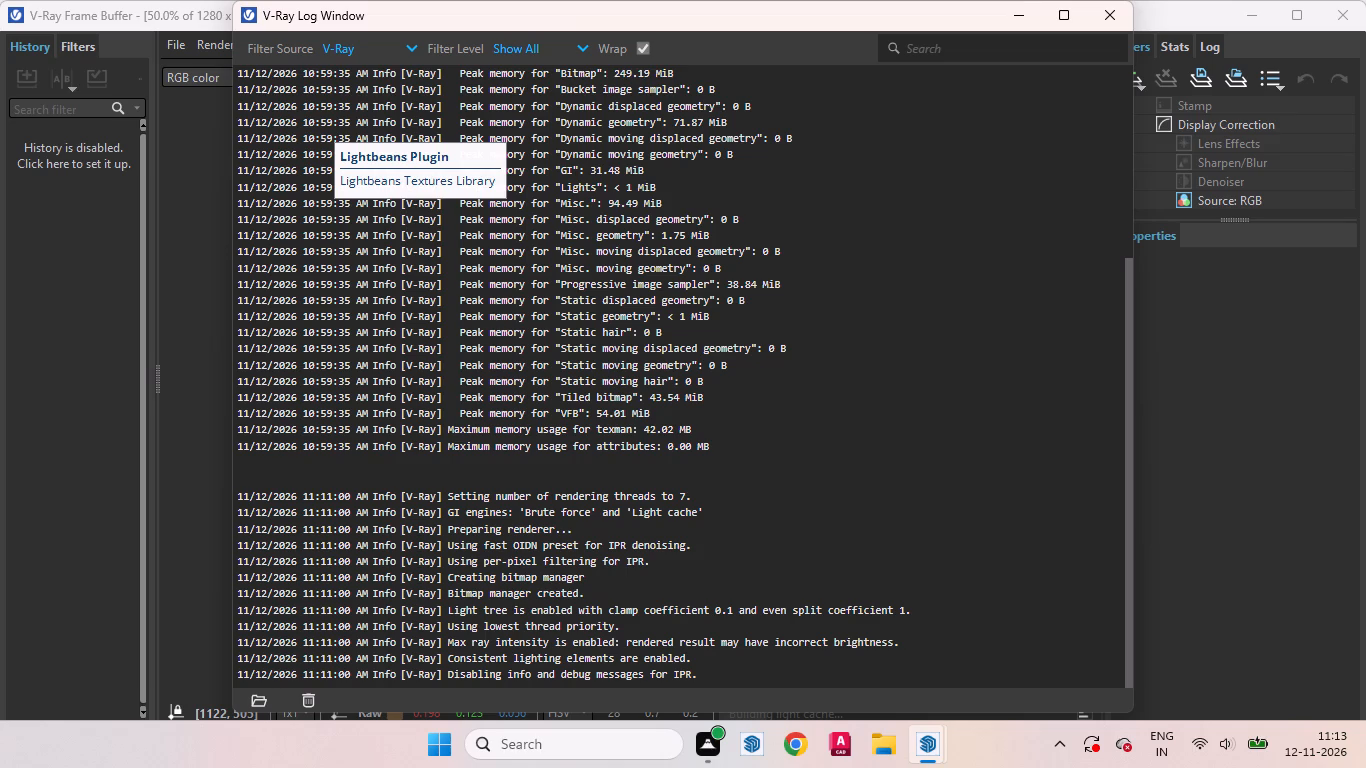
scroll(926, 595, down, 2)
drag(915, 618, 915, 608)
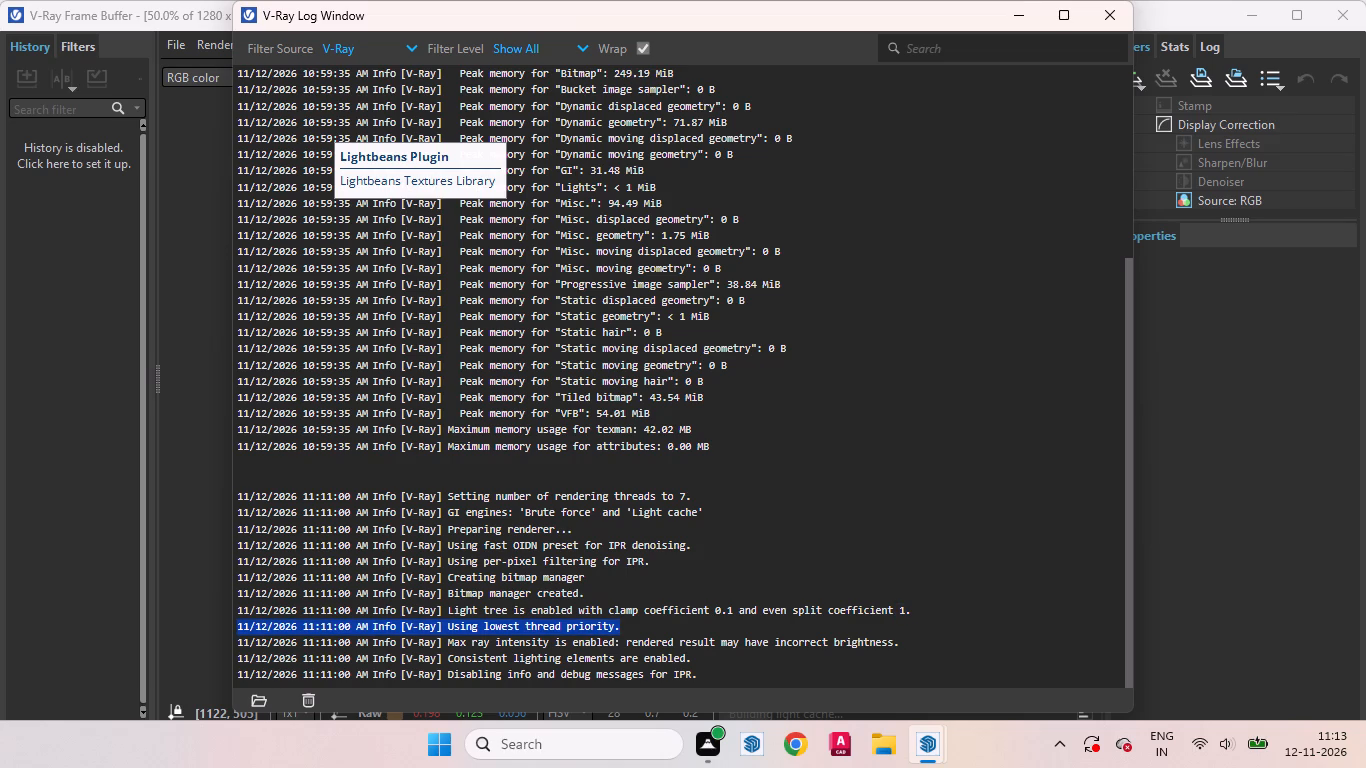
click(948, 605)
drag(900, 612, 953, 600)
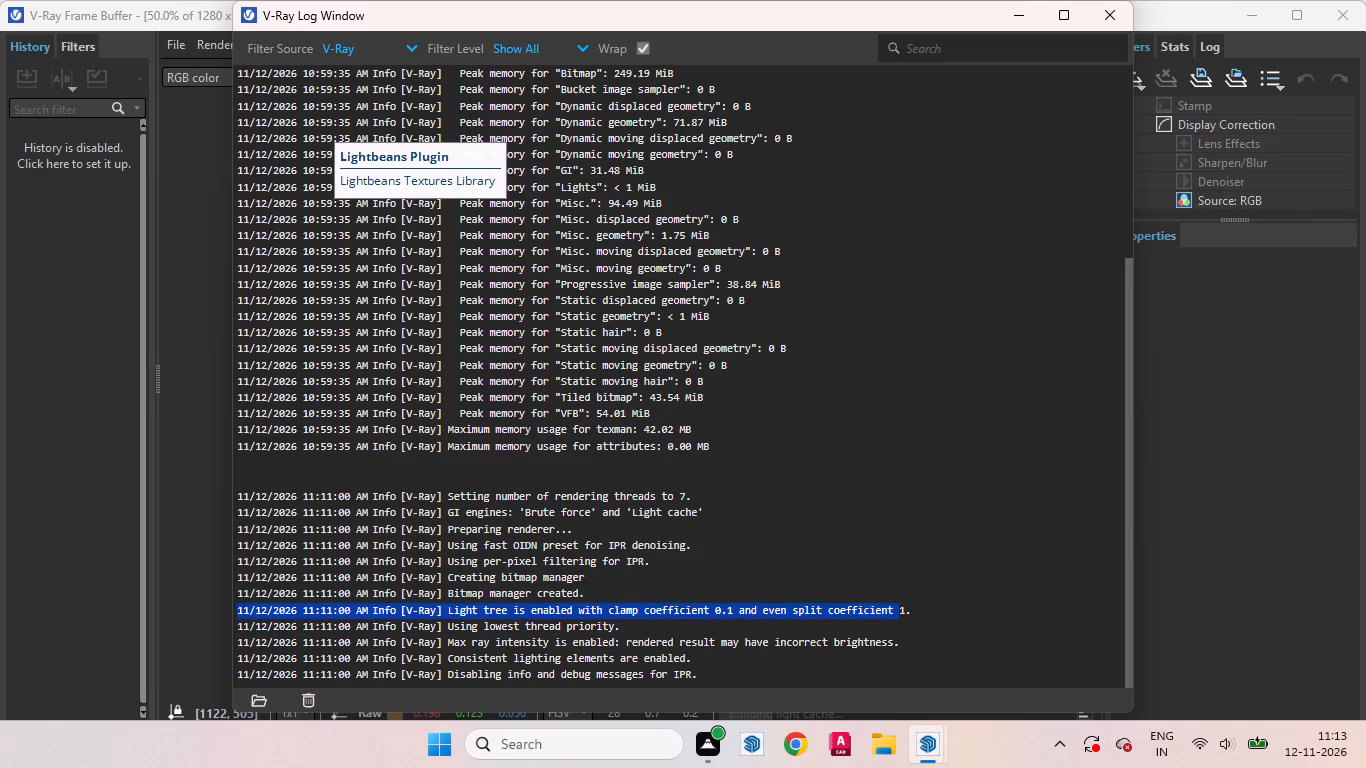
drag(922, 607, 908, 608)
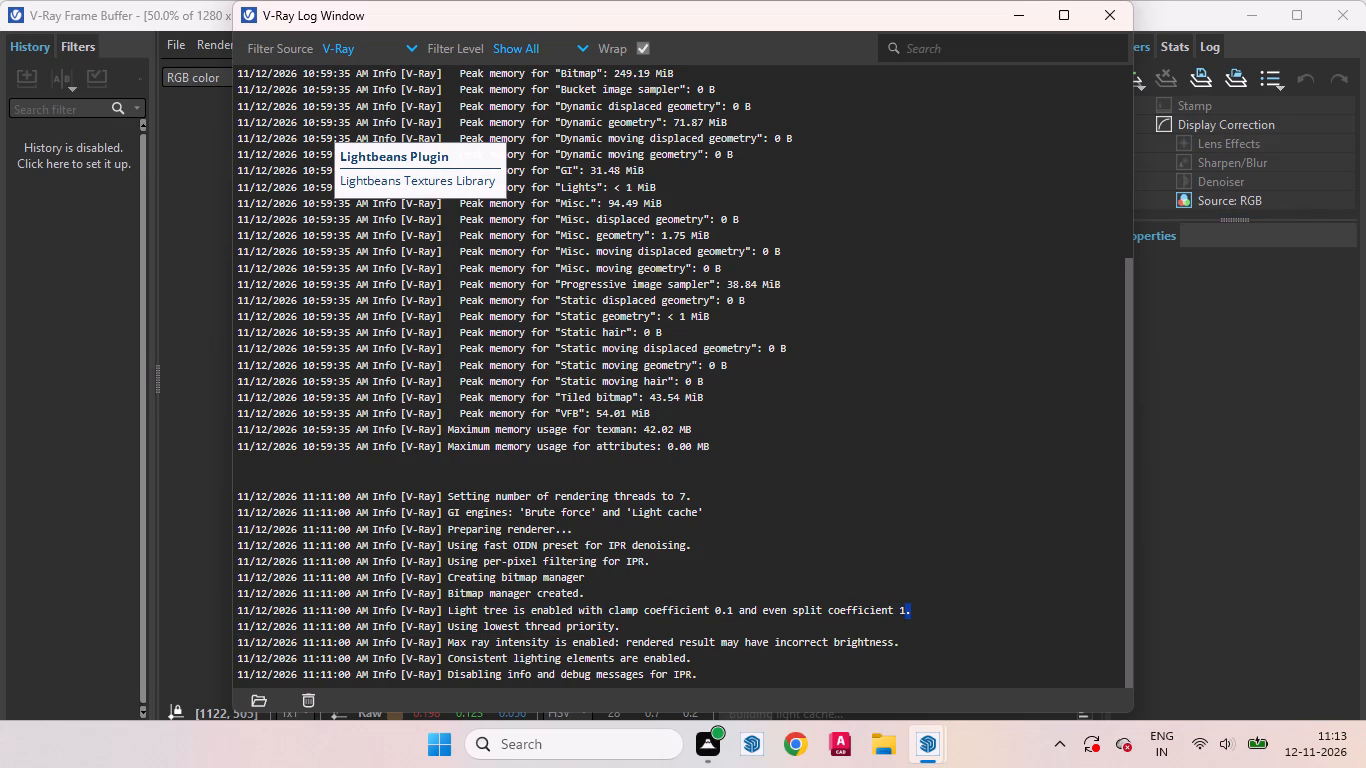
drag(908, 608, 908, 610)
click(926, 612)
drag(920, 613, 893, 609)
drag(893, 609, 899, 609)
click(924, 610)
drag(917, 616, 890, 613)
drag(890, 613, 895, 607)
click(926, 593)
Review the previous render's peak and maximum memory usage entries in the V-Ray log, and close the log window.
drag(904, 614, 943, 462)
click(782, 485)
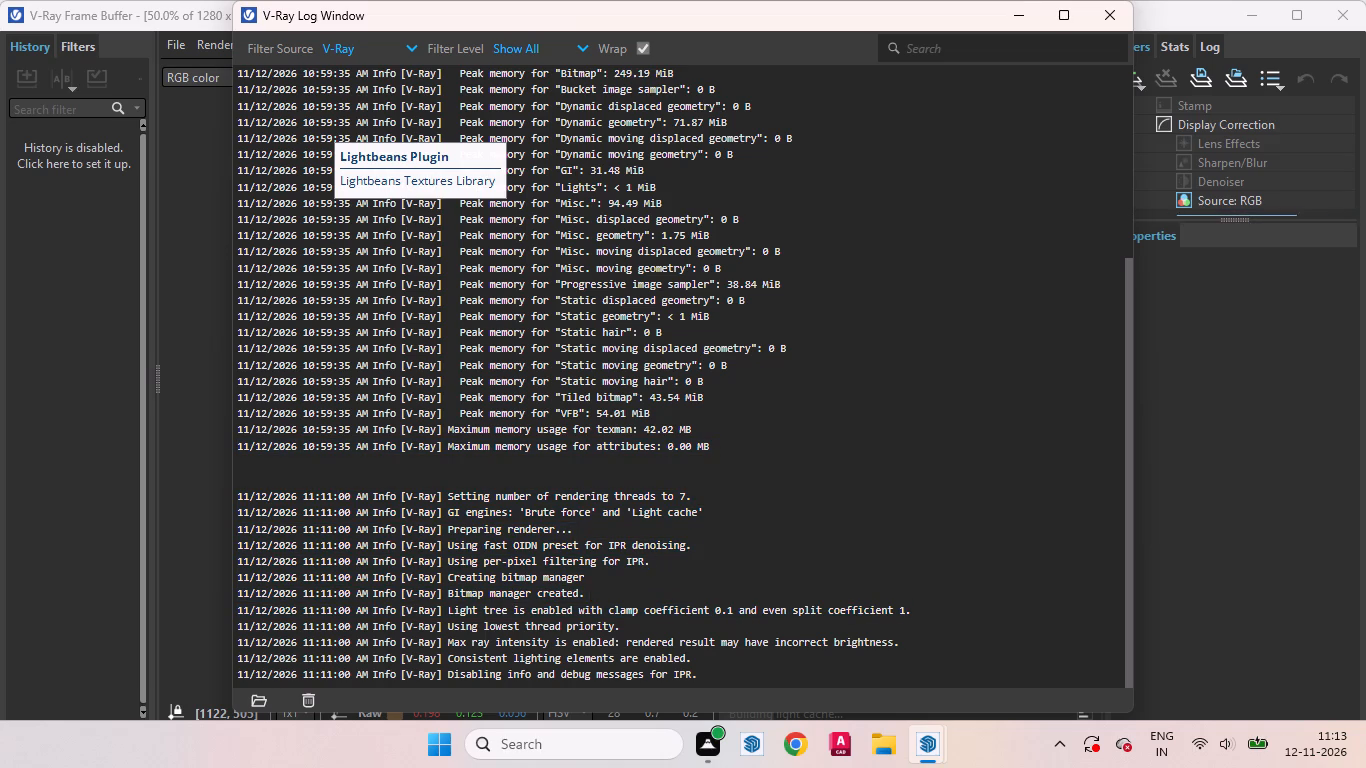
drag(724, 472, 375, 431)
click(808, 472)
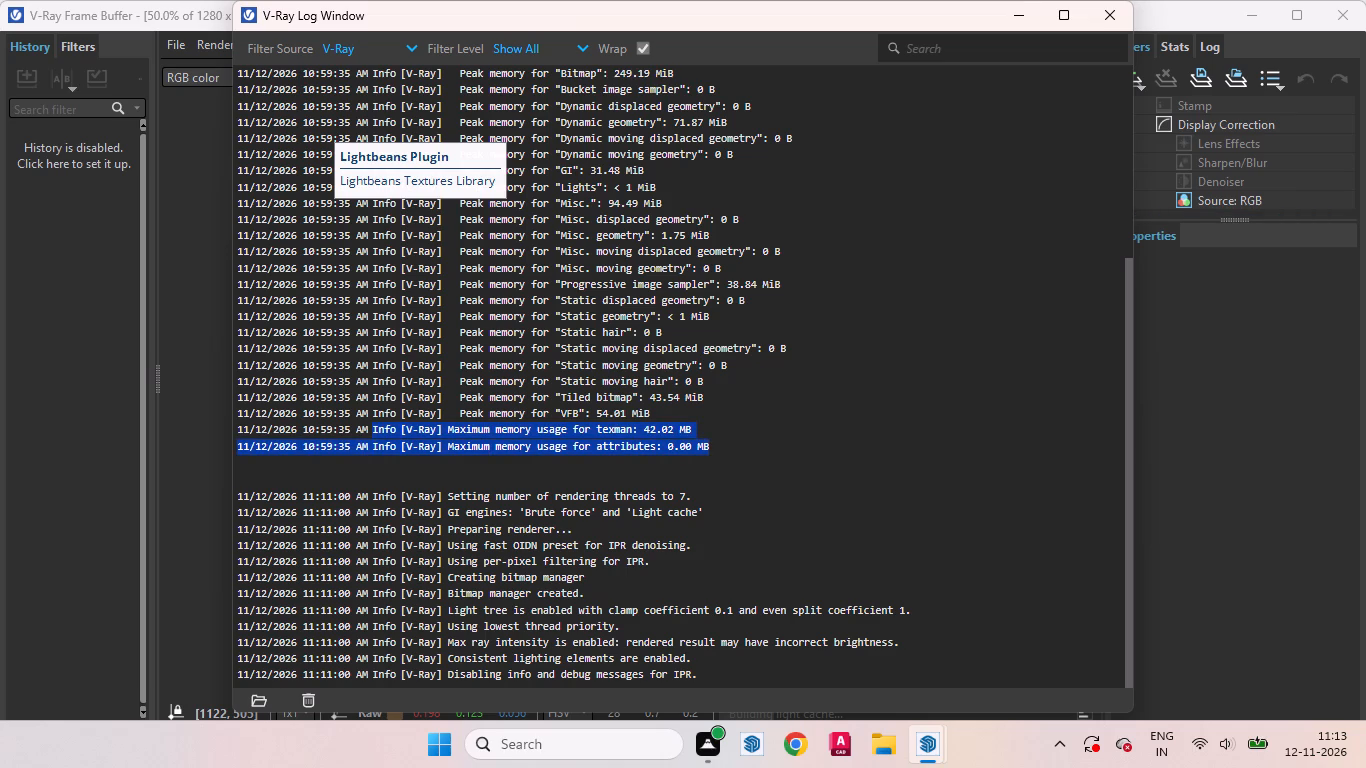
click(760, 466)
drag(754, 455, 488, 445)
click(797, 445)
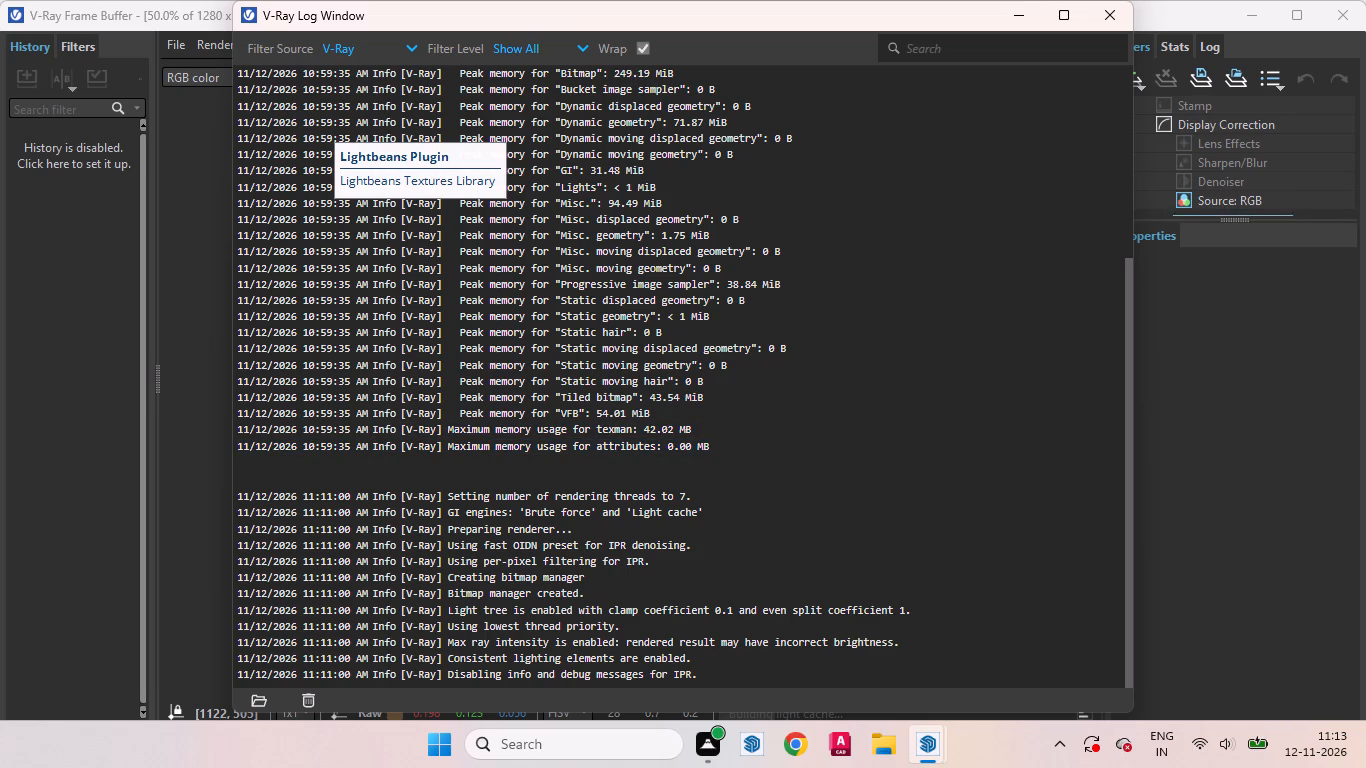
drag(779, 442, 271, 413)
click(630, 416)
drag(786, 420, 386, 416)
drag(848, 535, 850, 519)
drag(850, 519, 850, 506)
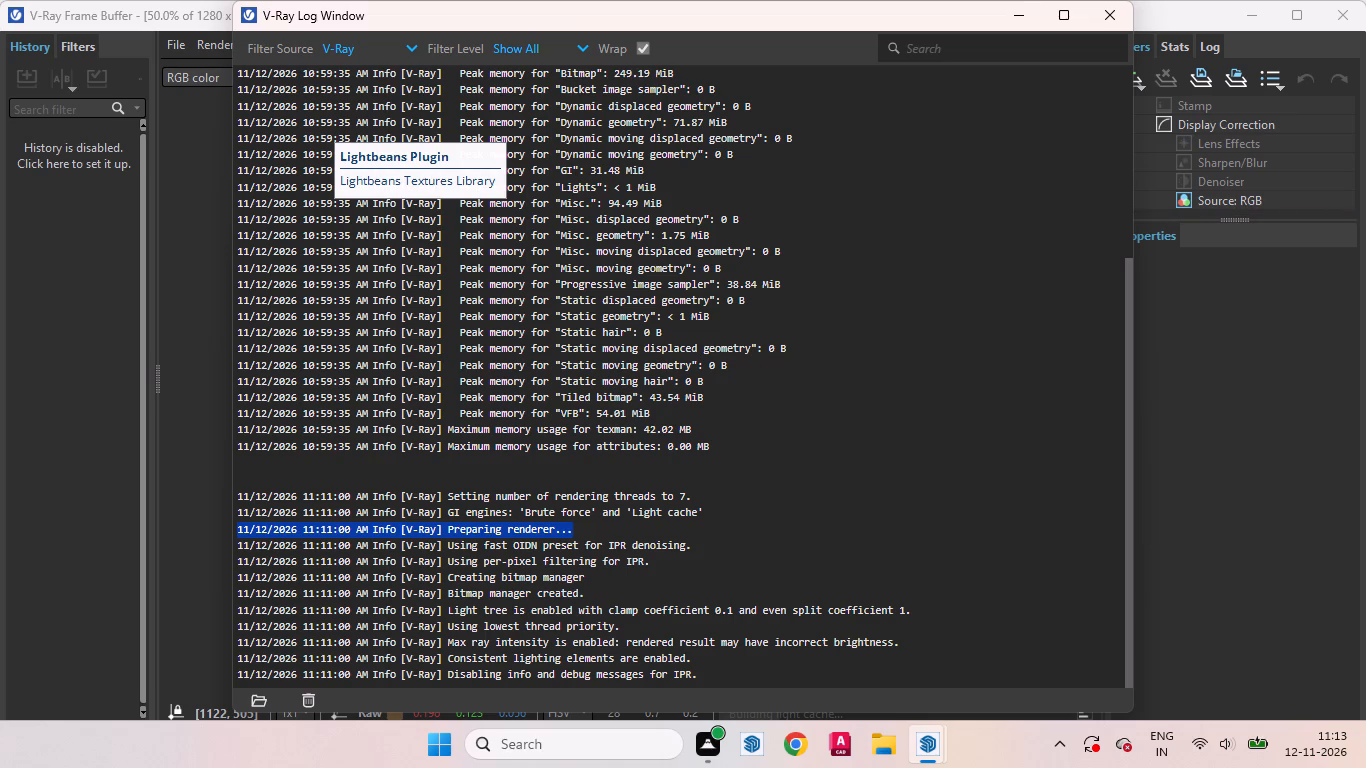
click(882, 458)
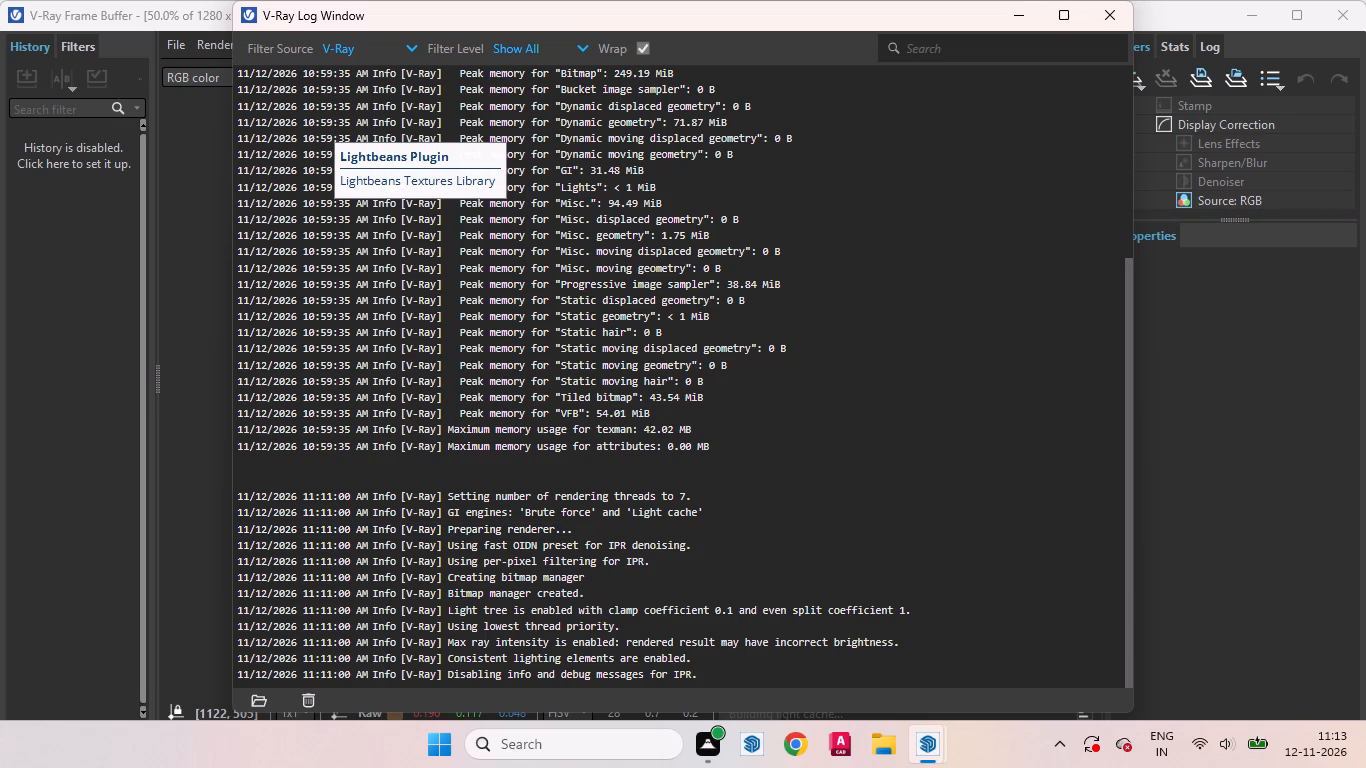
drag(749, 449, 571, 414)
click(888, 381)
drag(730, 415, 642, 407)
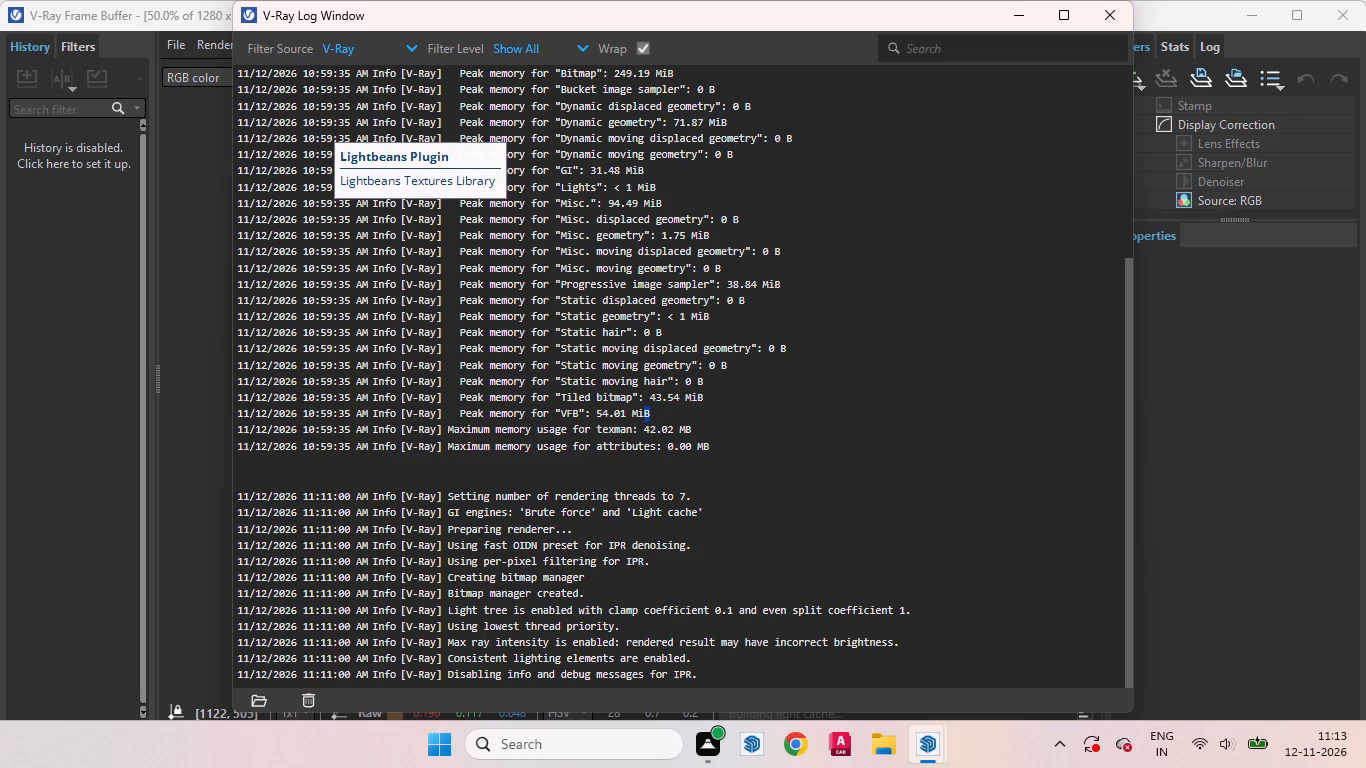
click(791, 396)
drag(836, 363, 651, 259)
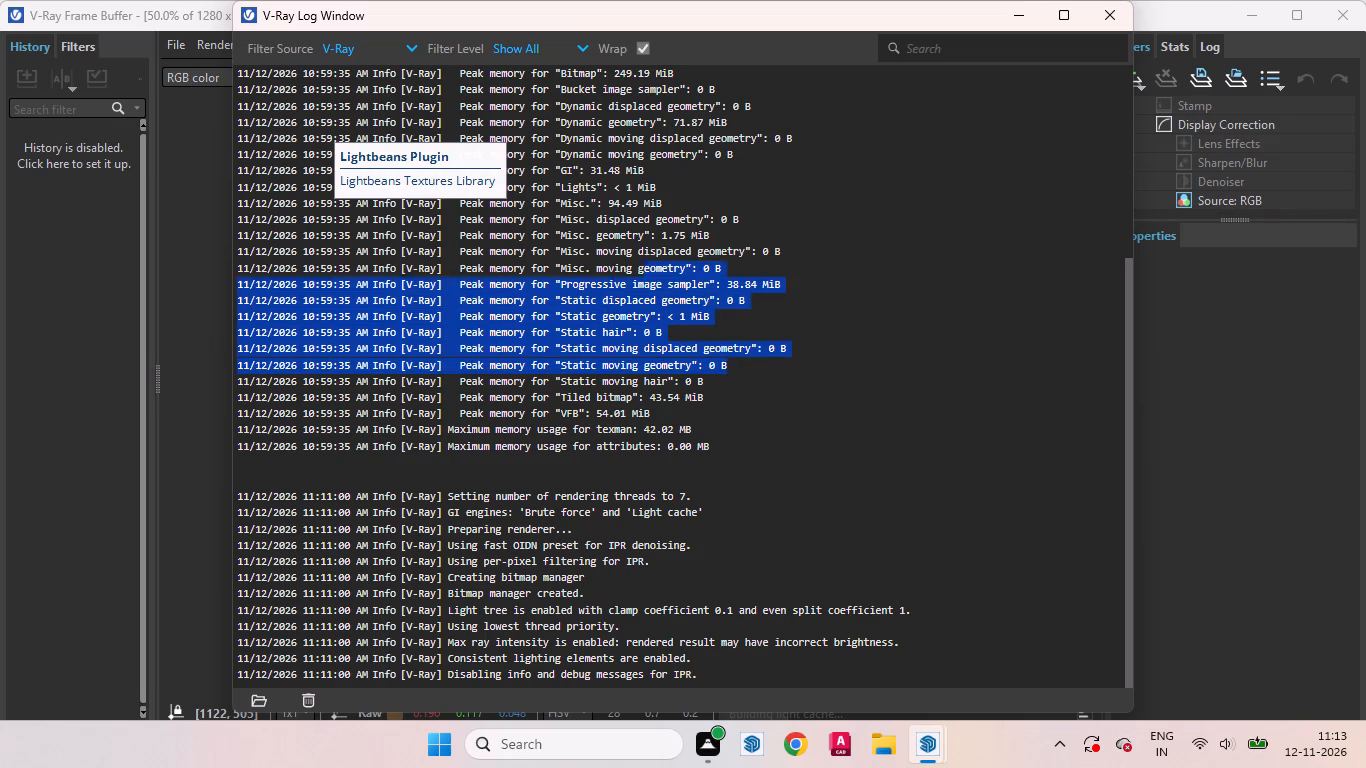
drag(651, 259, 838, 307)
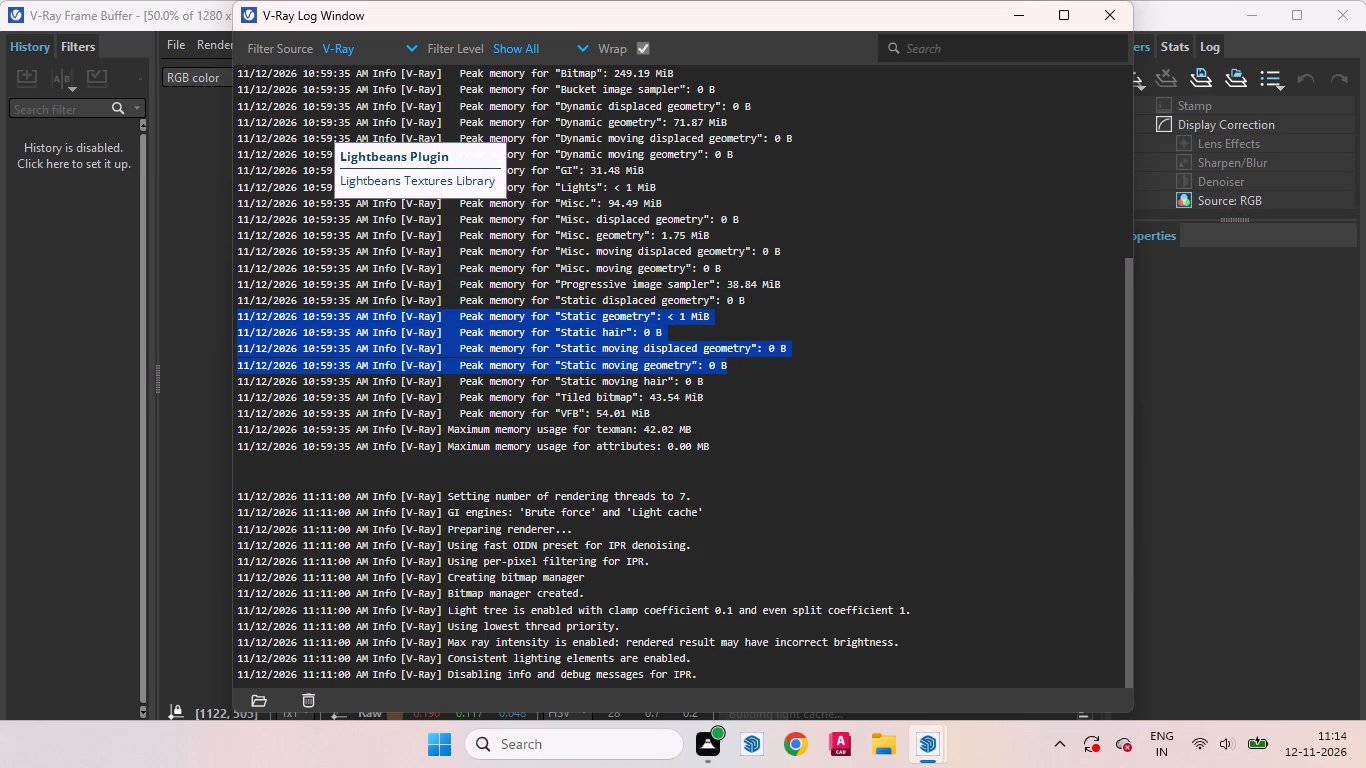
scroll(999, 377, down, 3)
click(1110, 15)
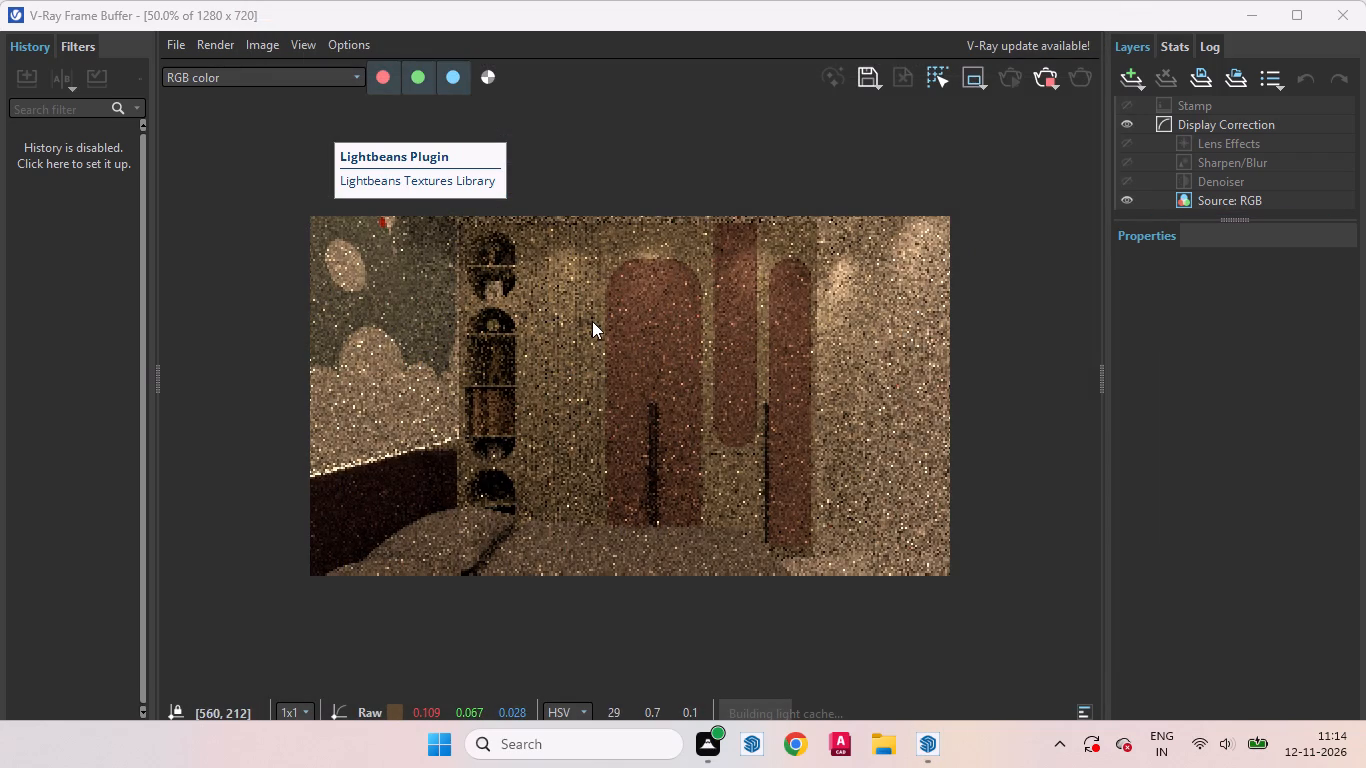
Examine the wardrobe's arched panels up close in the interactive render, and look over the full frame.
scroll(660, 331, up, 1)
scroll(660, 334, down, 1)
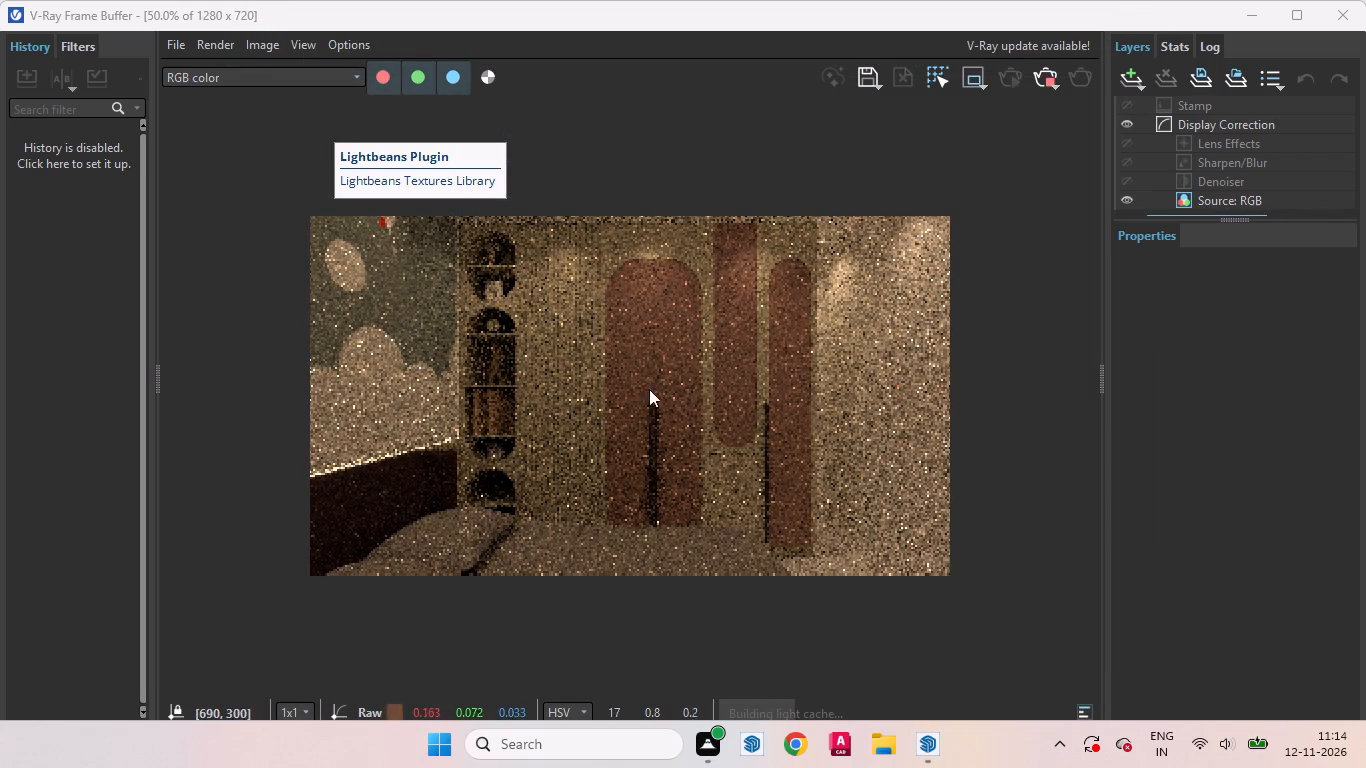
scroll(767, 368, up, 1)
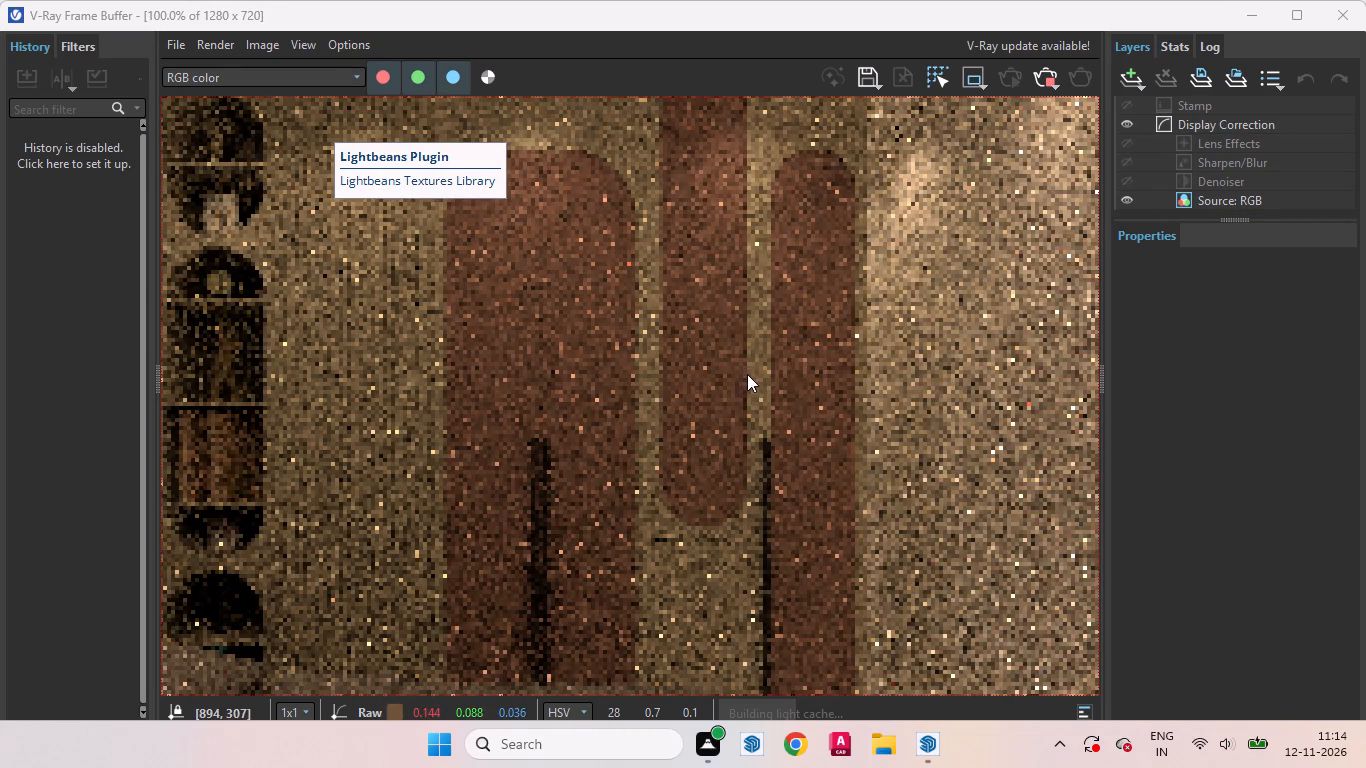
scroll(747, 376, down, 1)
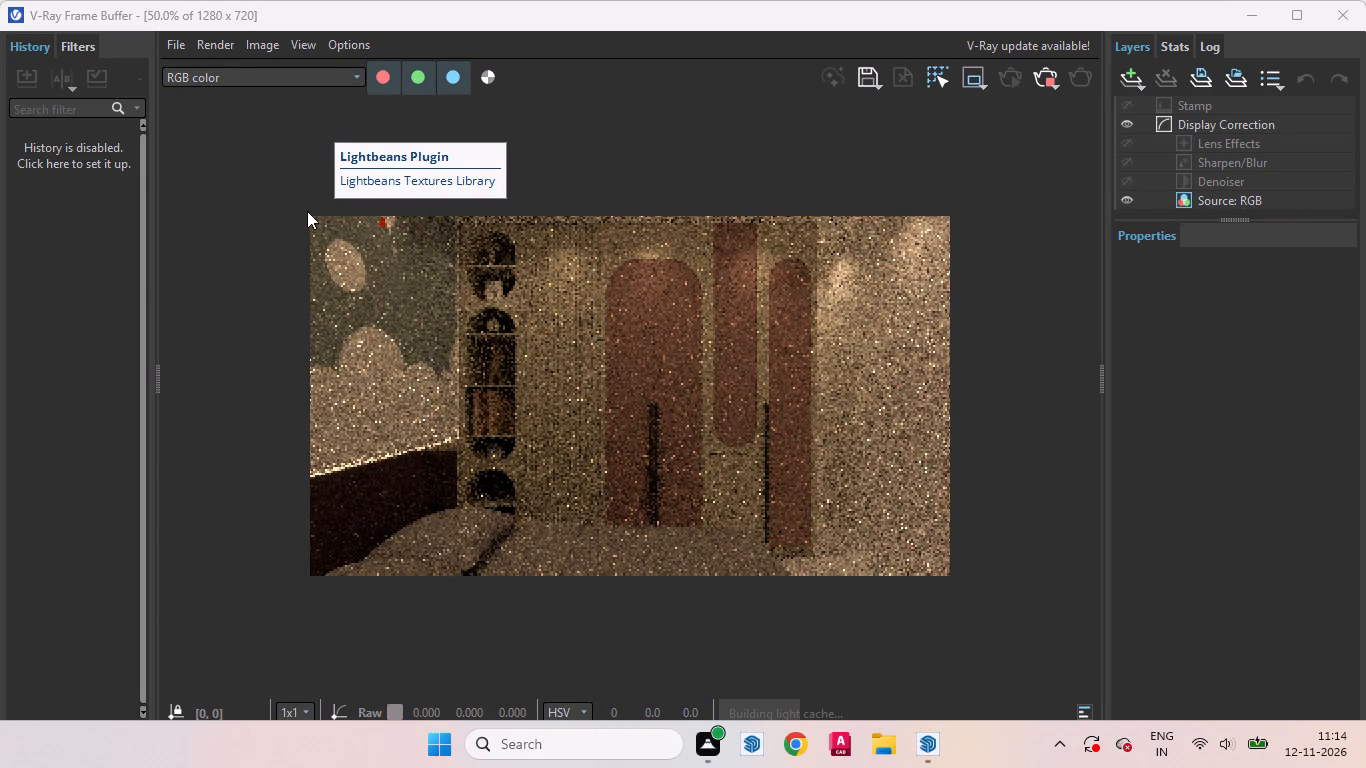
drag(307, 211, 899, 551)
drag(955, 215, 96, 617)
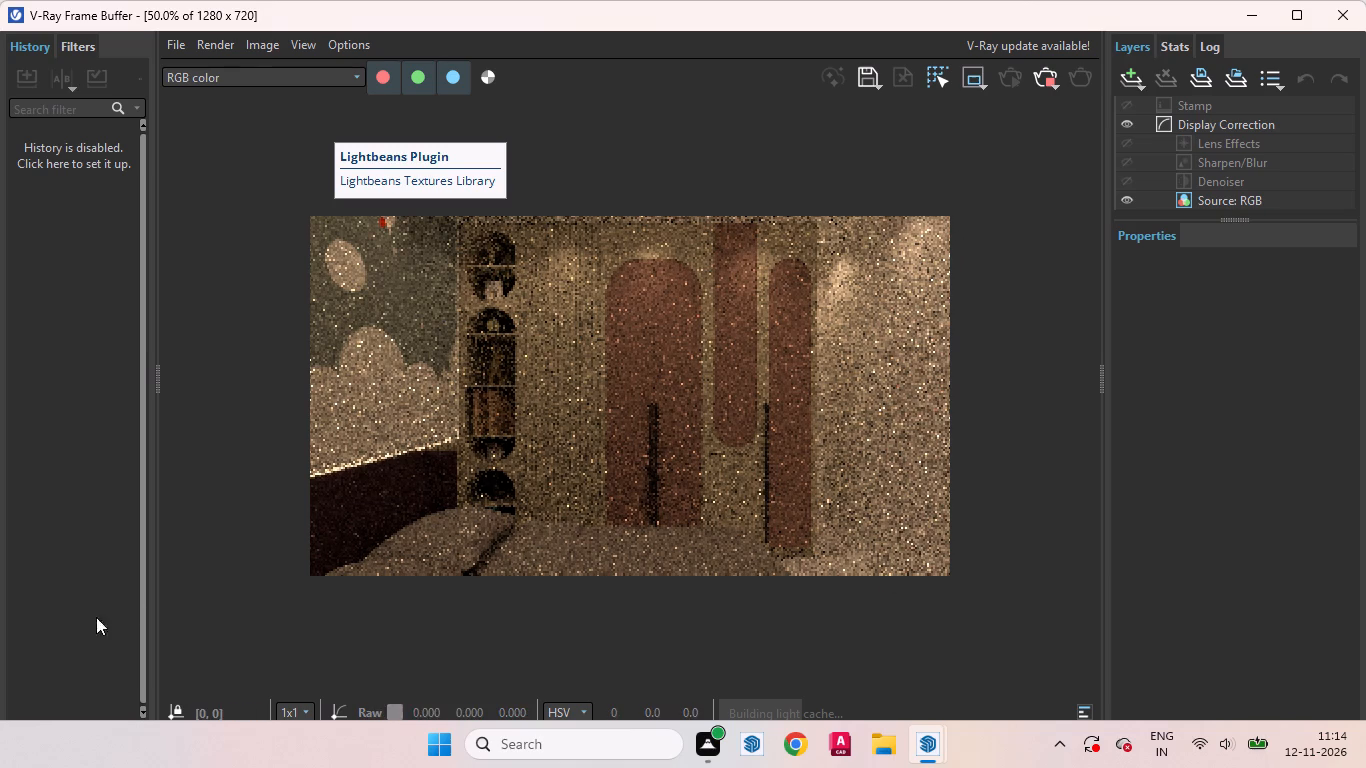
drag(96, 617, 61, 632)
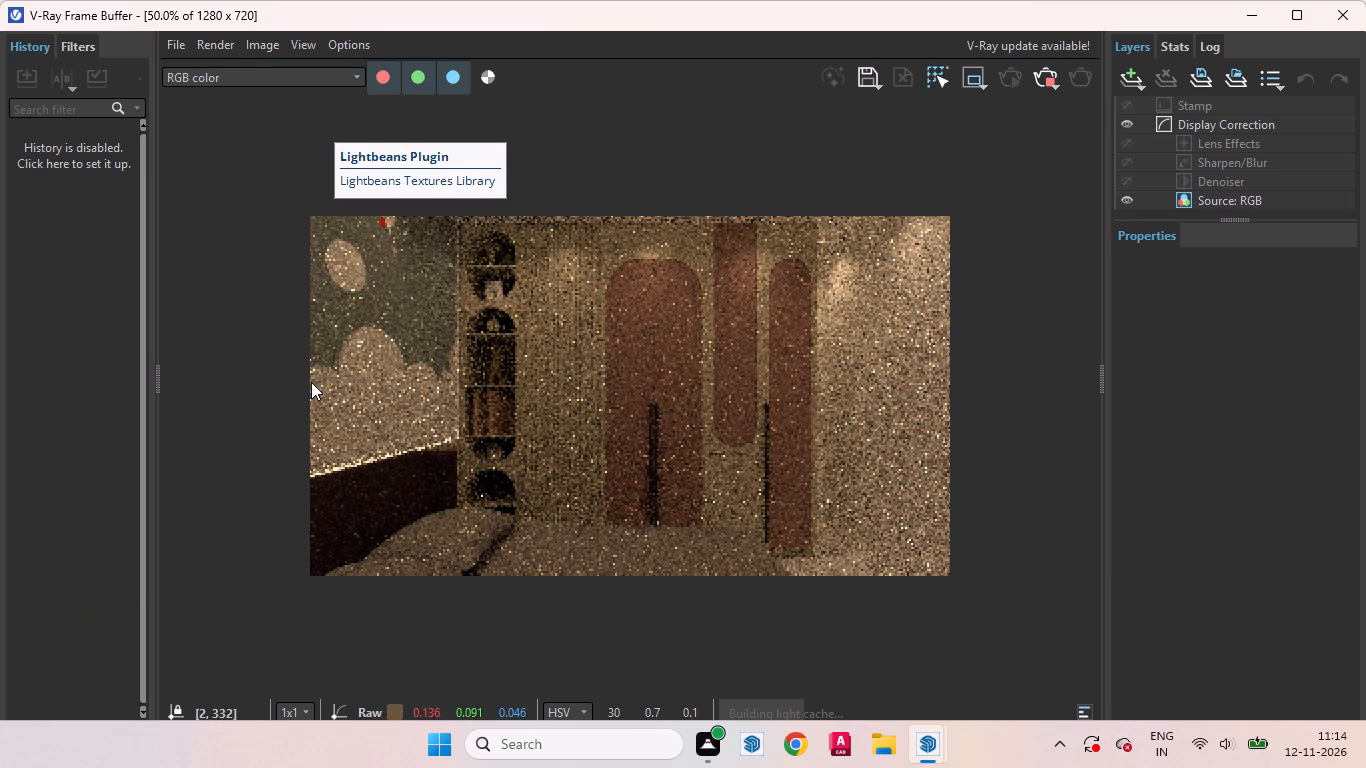
drag(311, 382, 997, 437)
drag(644, 214, 638, 564)
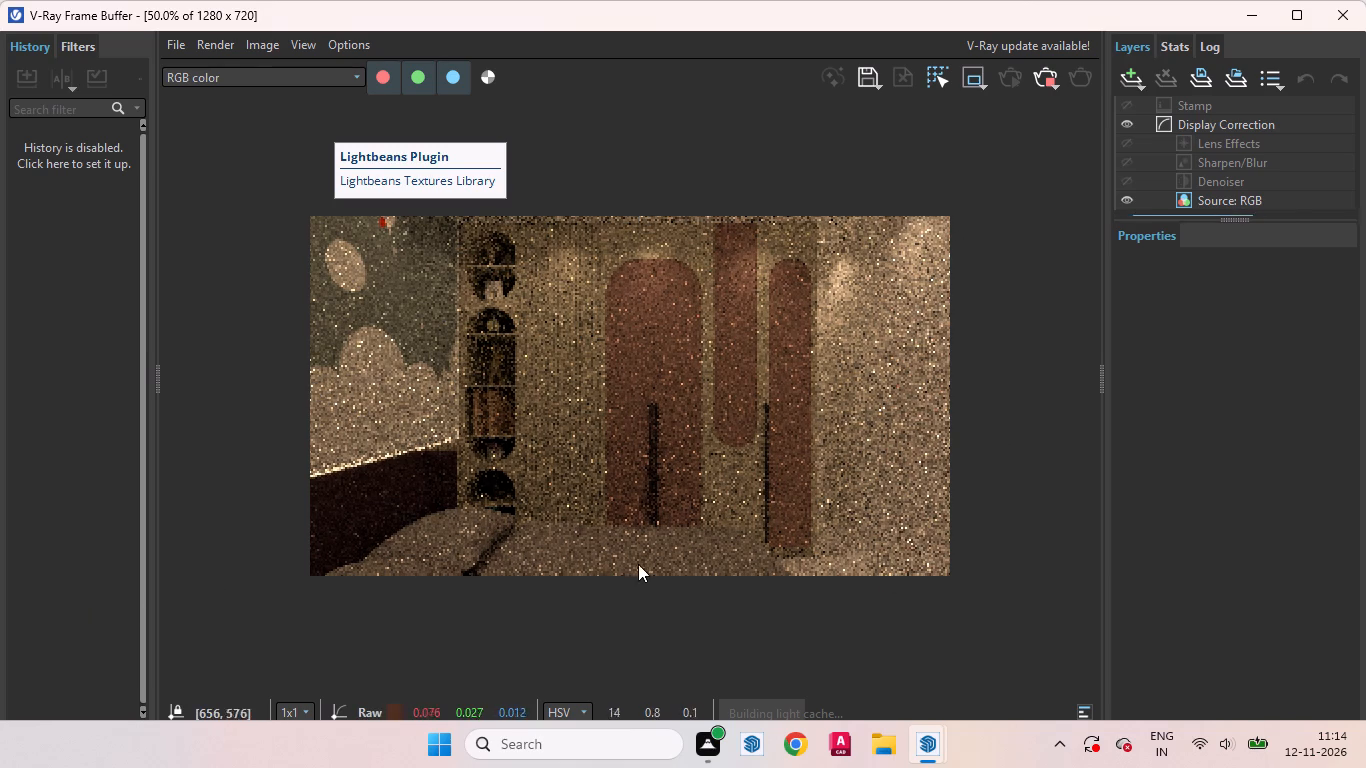
drag(638, 564, 638, 573)
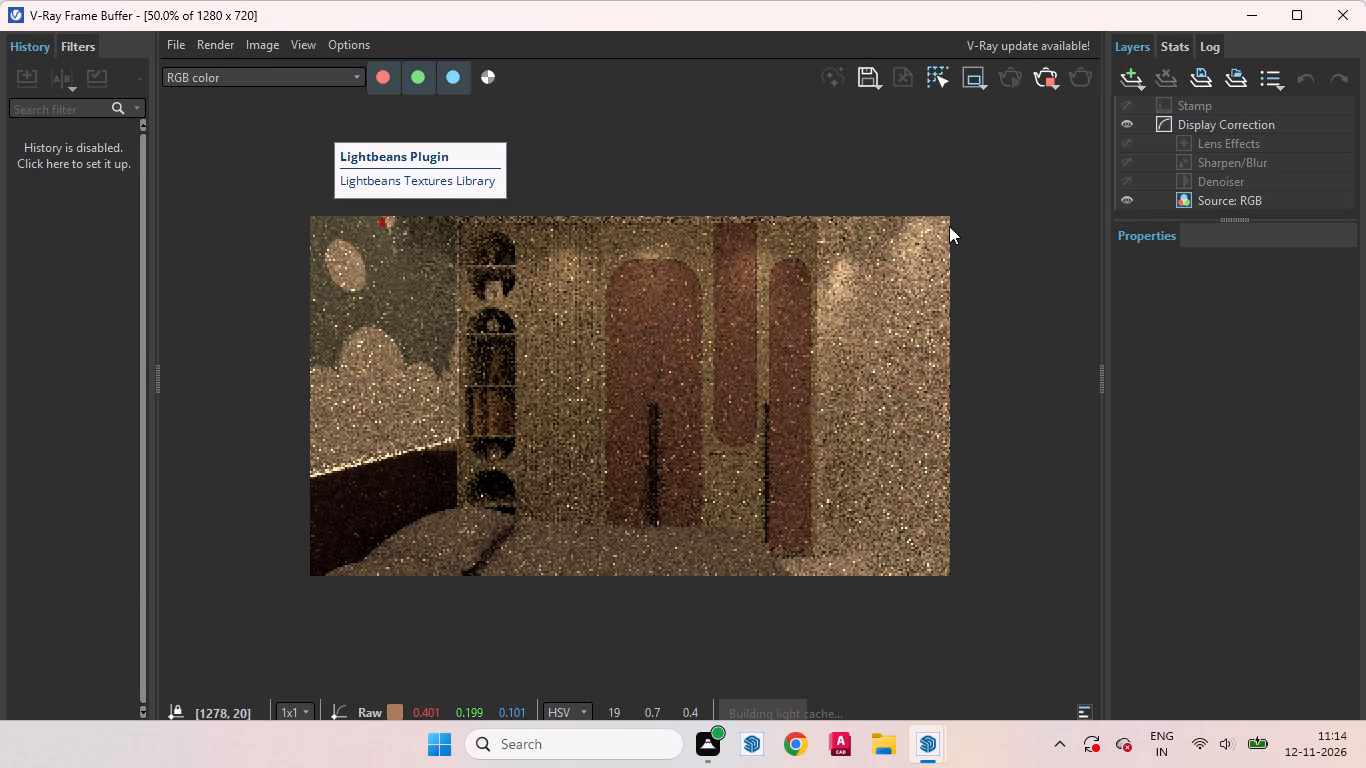
drag(949, 226, 676, 577)
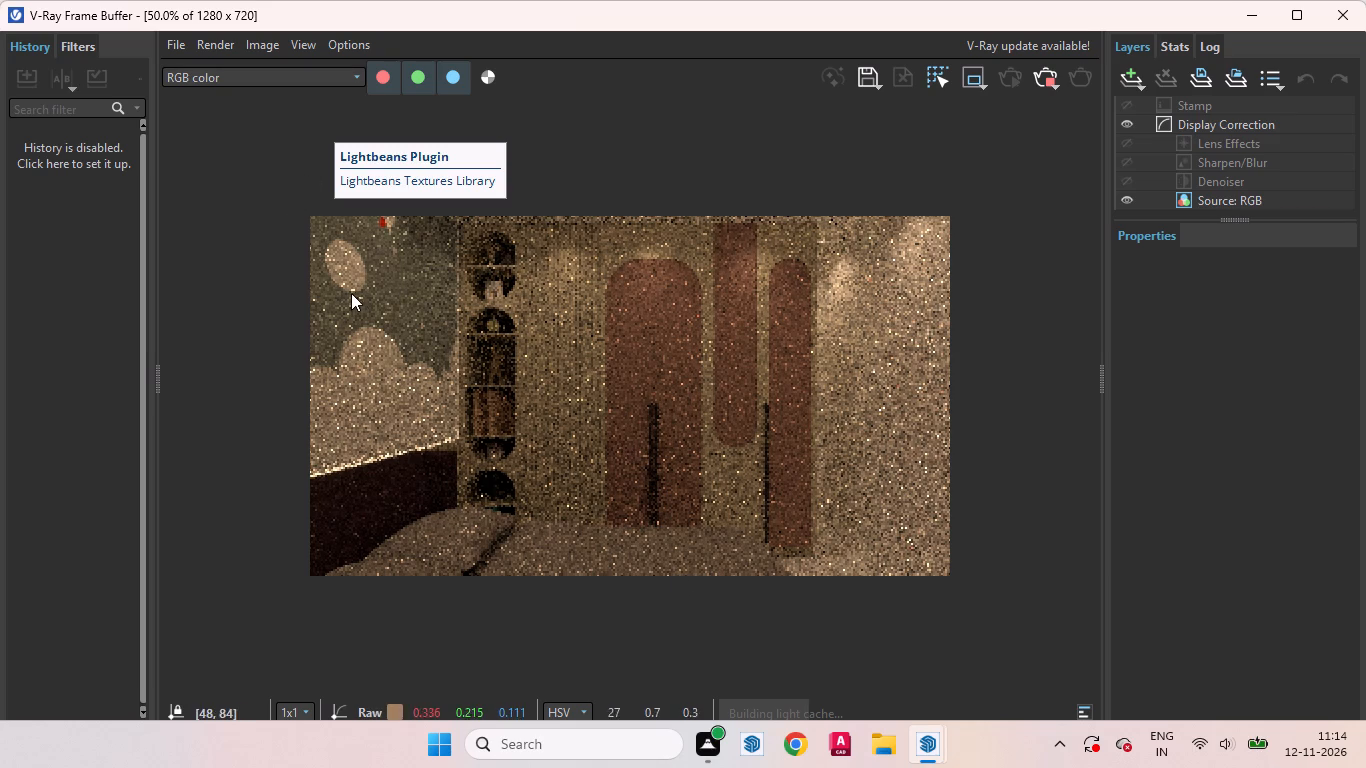
Examine the mural wall, arched display shelves and wardrobe panels in the interactive render, alternating between close-up and the whole frame.
scroll(351, 295, up, 2)
scroll(514, 393, down, 1)
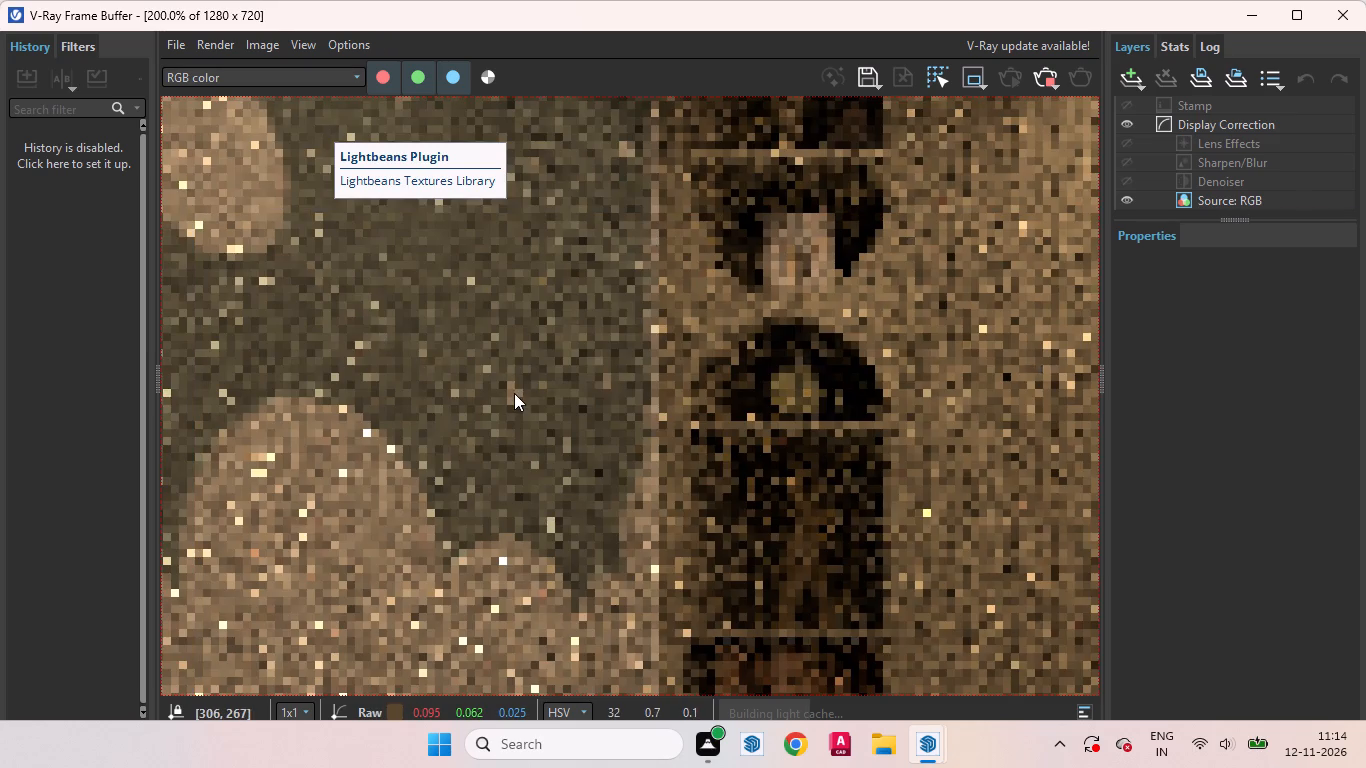
scroll(521, 407, down, 1)
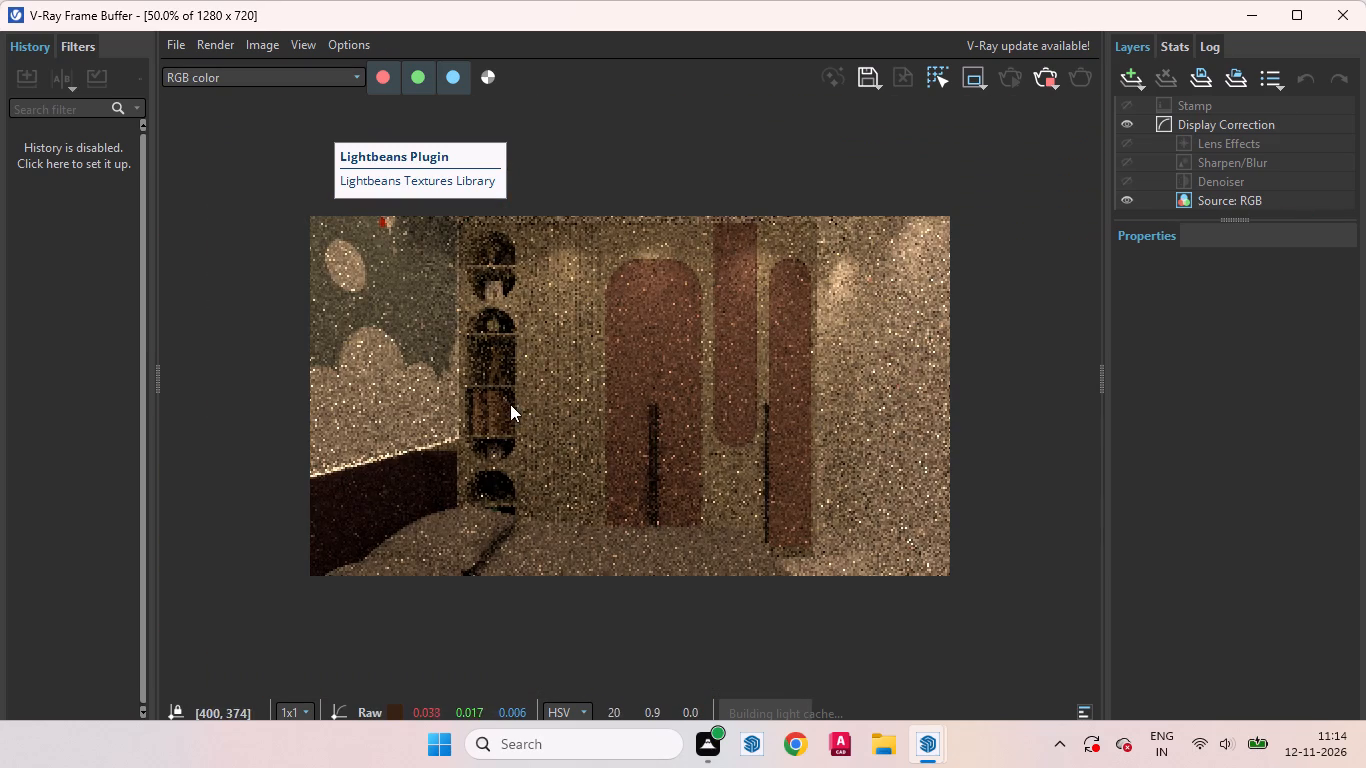
scroll(511, 413, down, 1)
scroll(478, 343, up, 1)
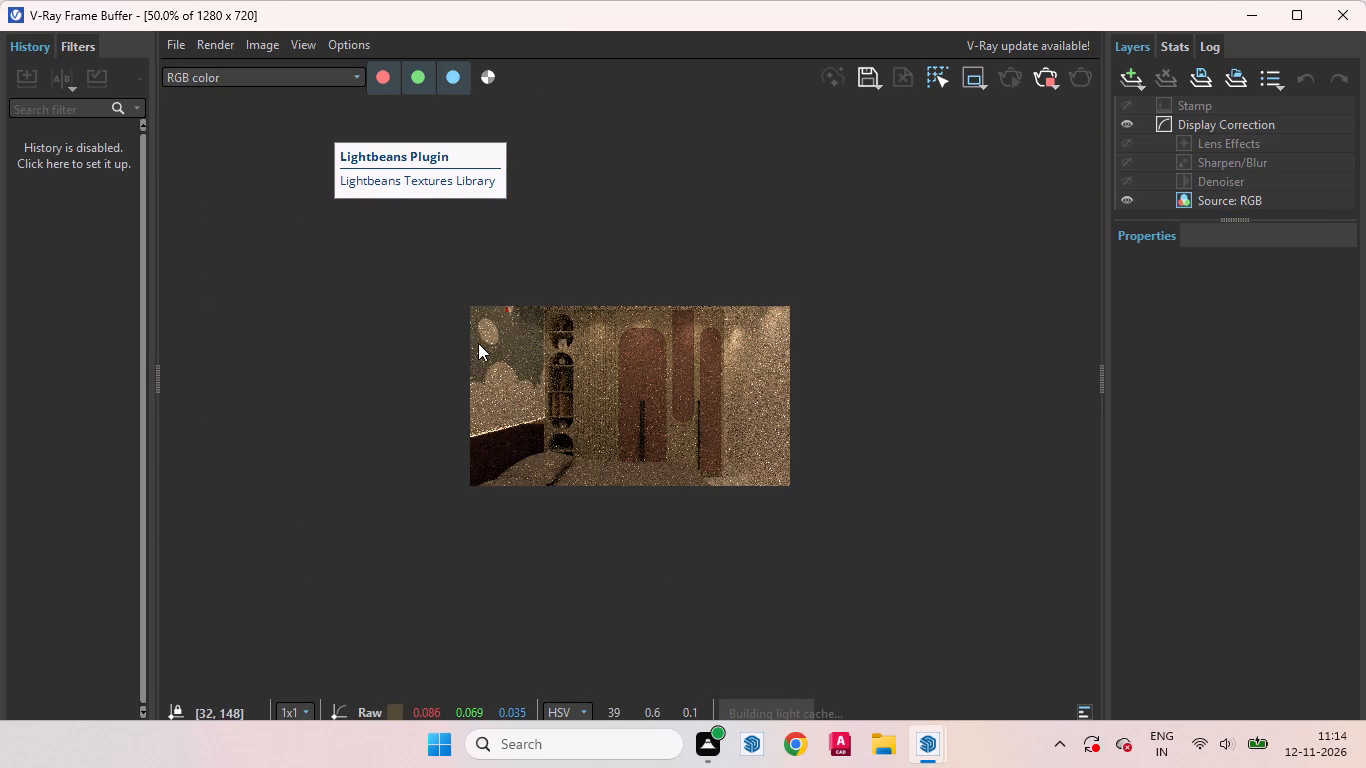
scroll(608, 503, up, 1)
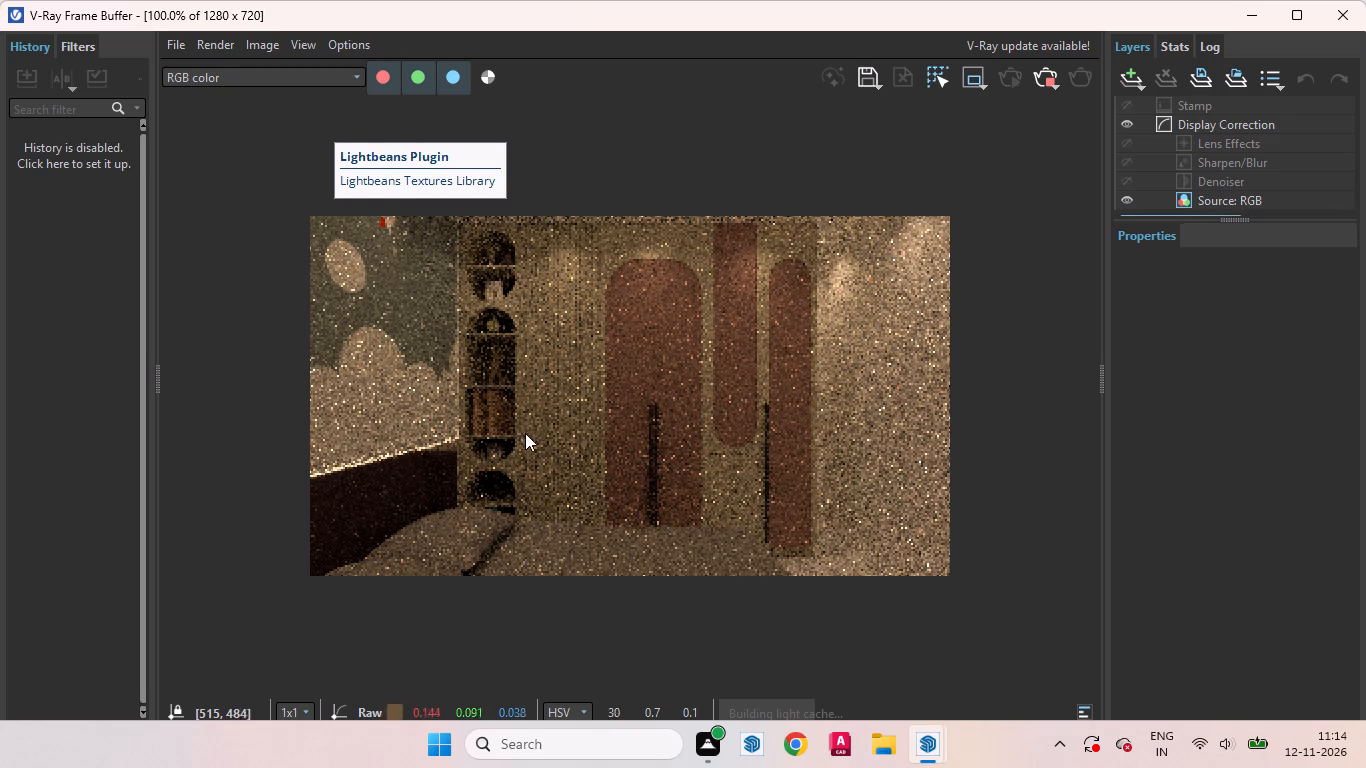
scroll(525, 434, up, 2)
scroll(620, 496, down, 1)
scroll(620, 502, up, 1)
scroll(728, 521, down, 1)
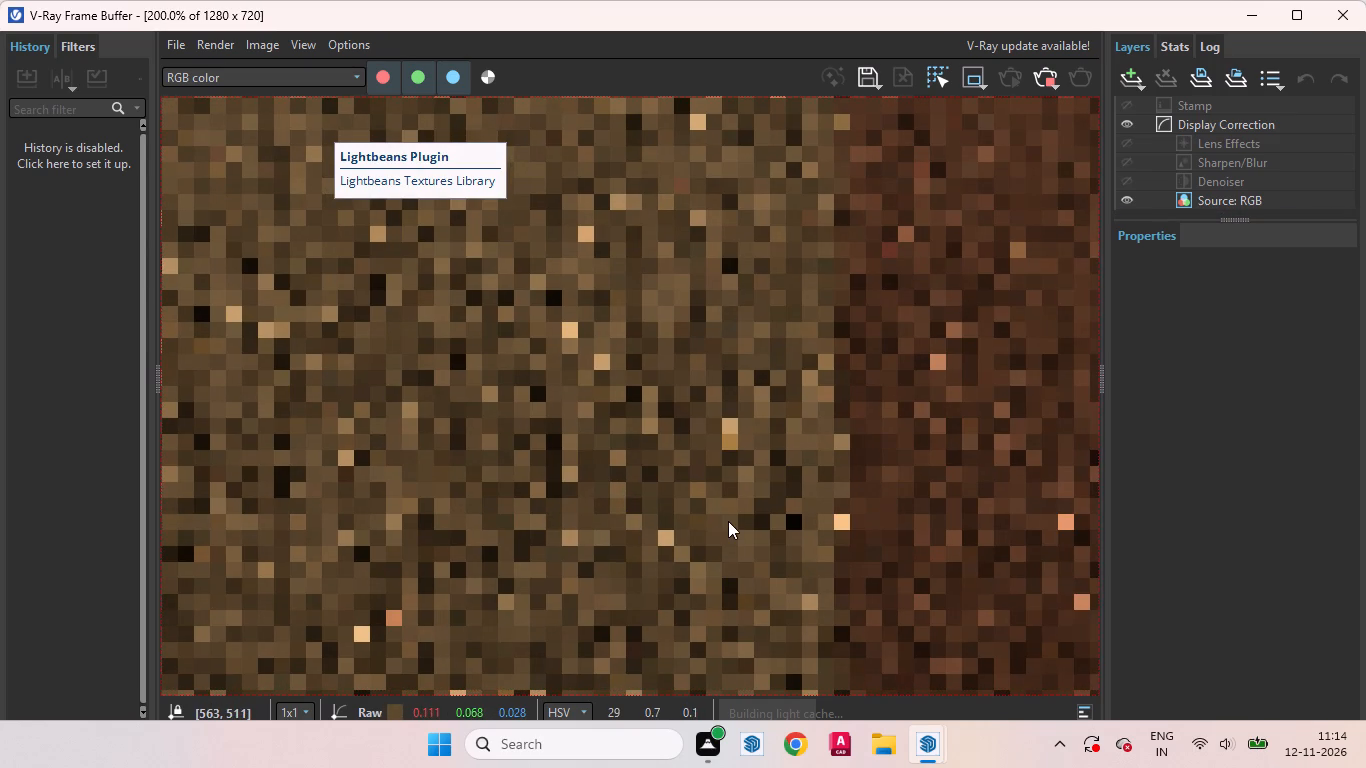
scroll(728, 521, down, 1)
scroll(685, 449, down, 1)
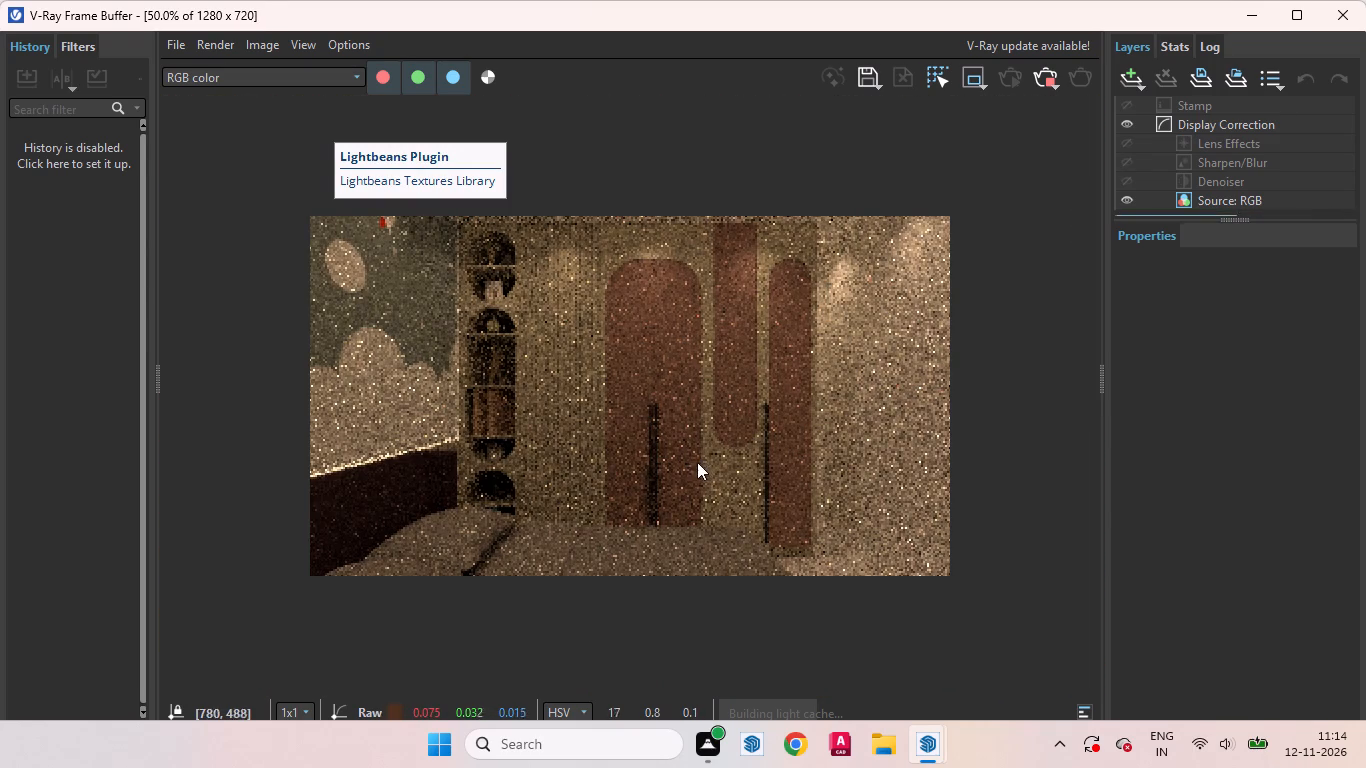
scroll(664, 462, up, 1)
scroll(680, 462, down, 1)
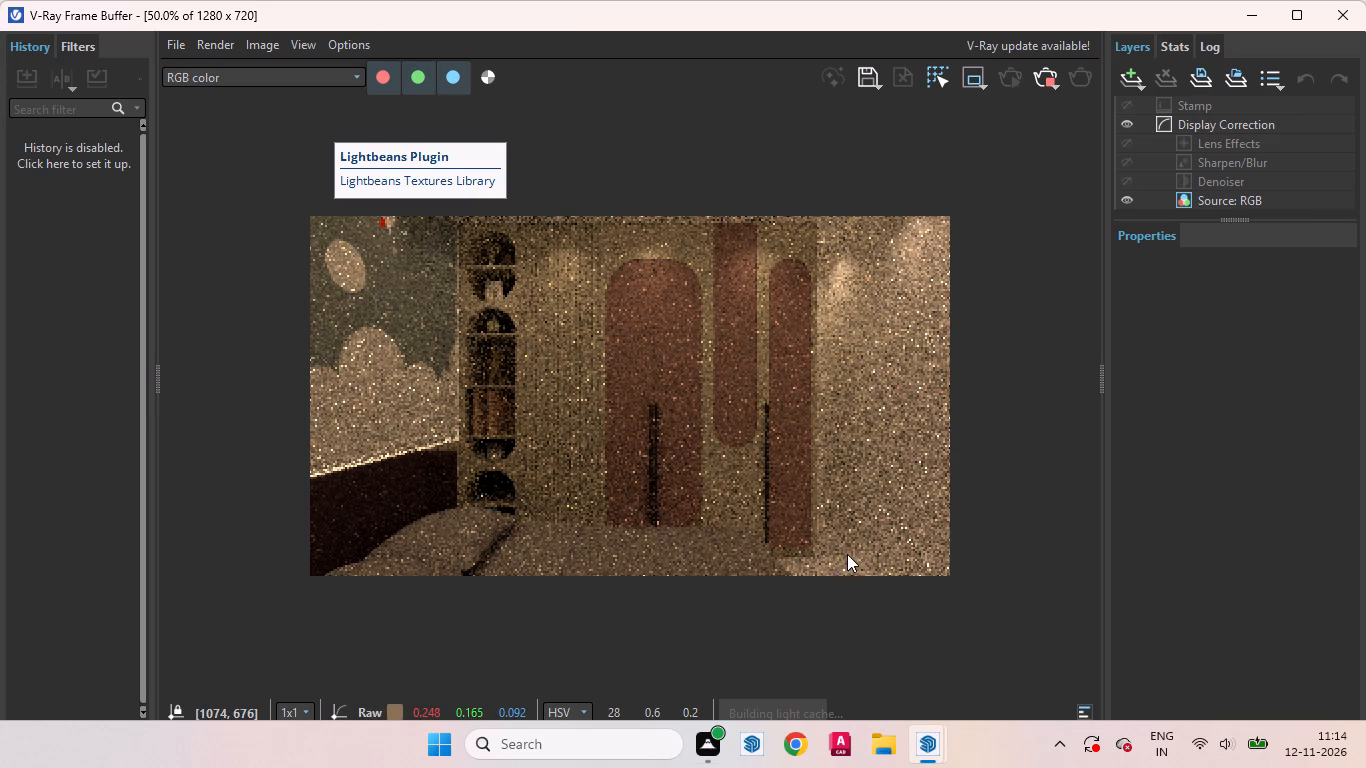
scroll(558, 275, up, 1)
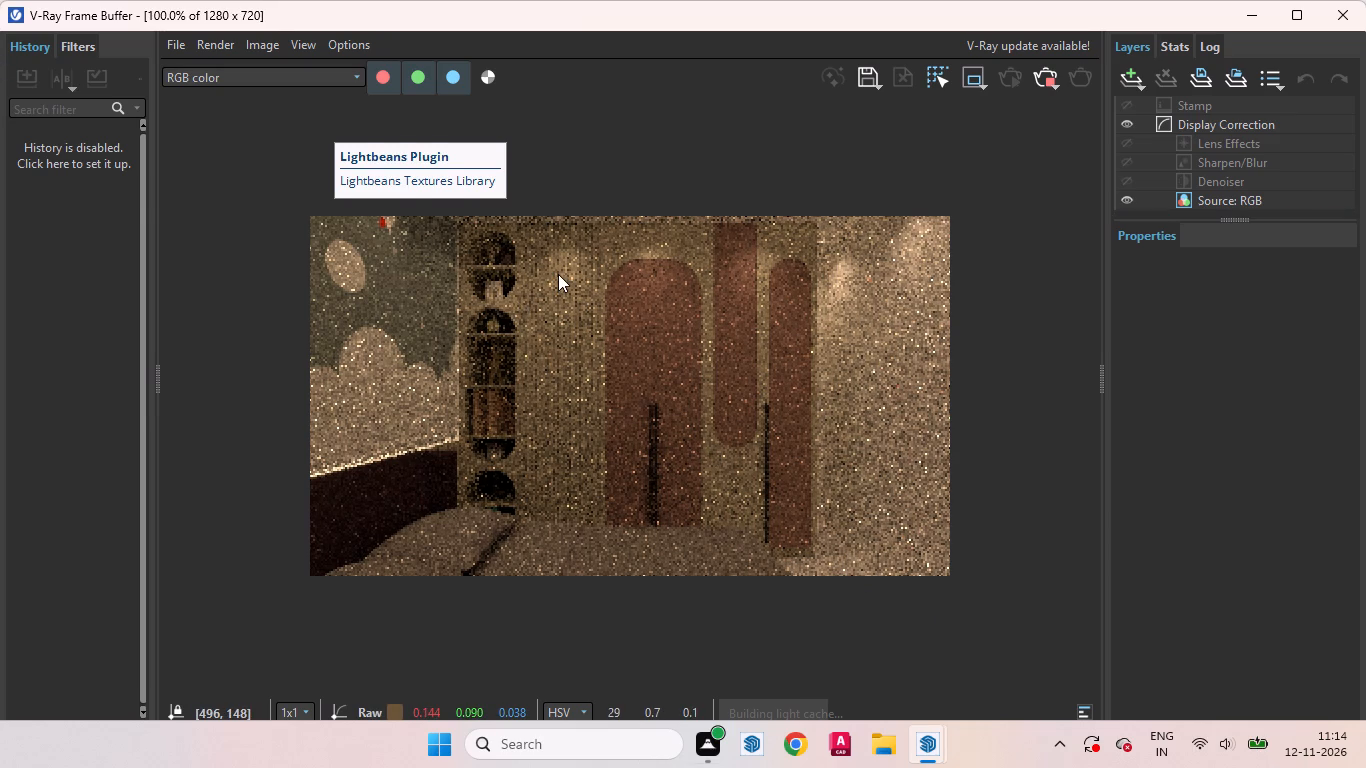
scroll(828, 349, down, 1)
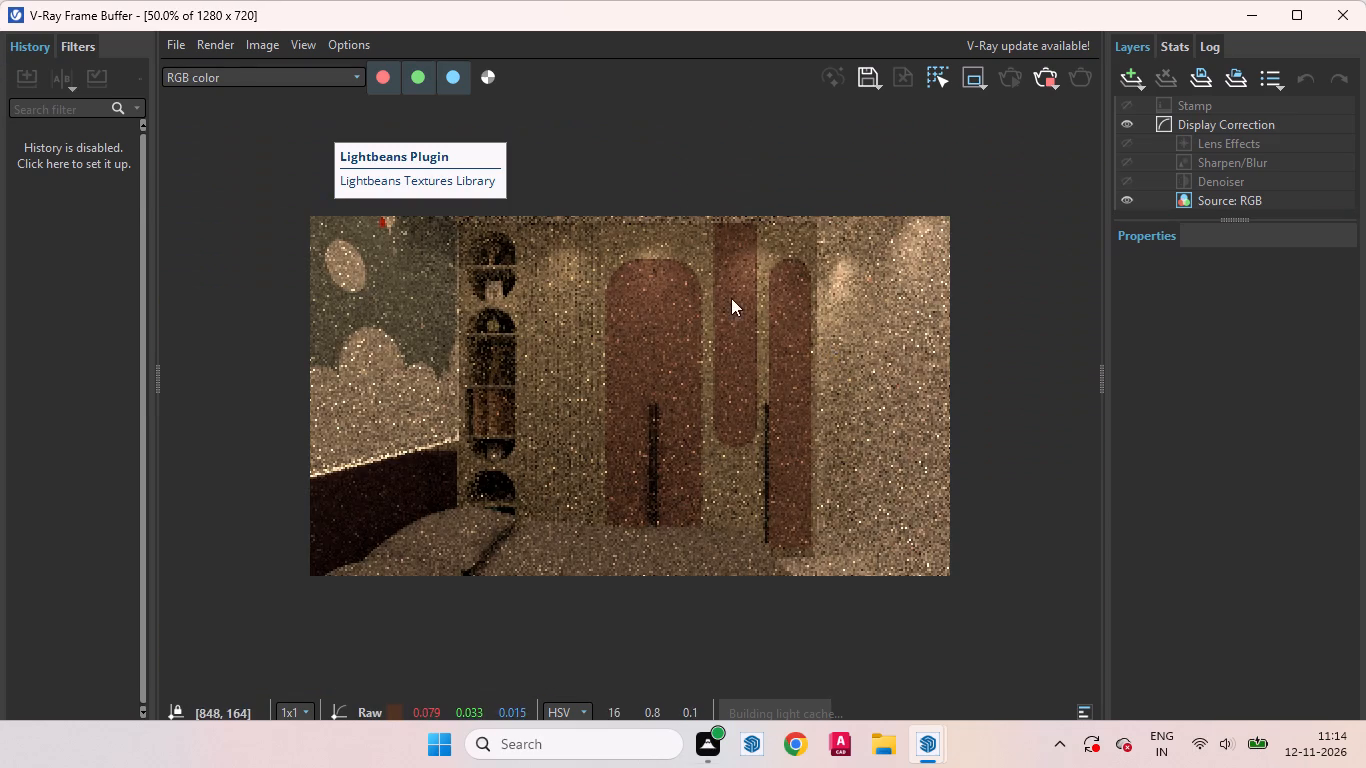
scroll(756, 379, up, 1)
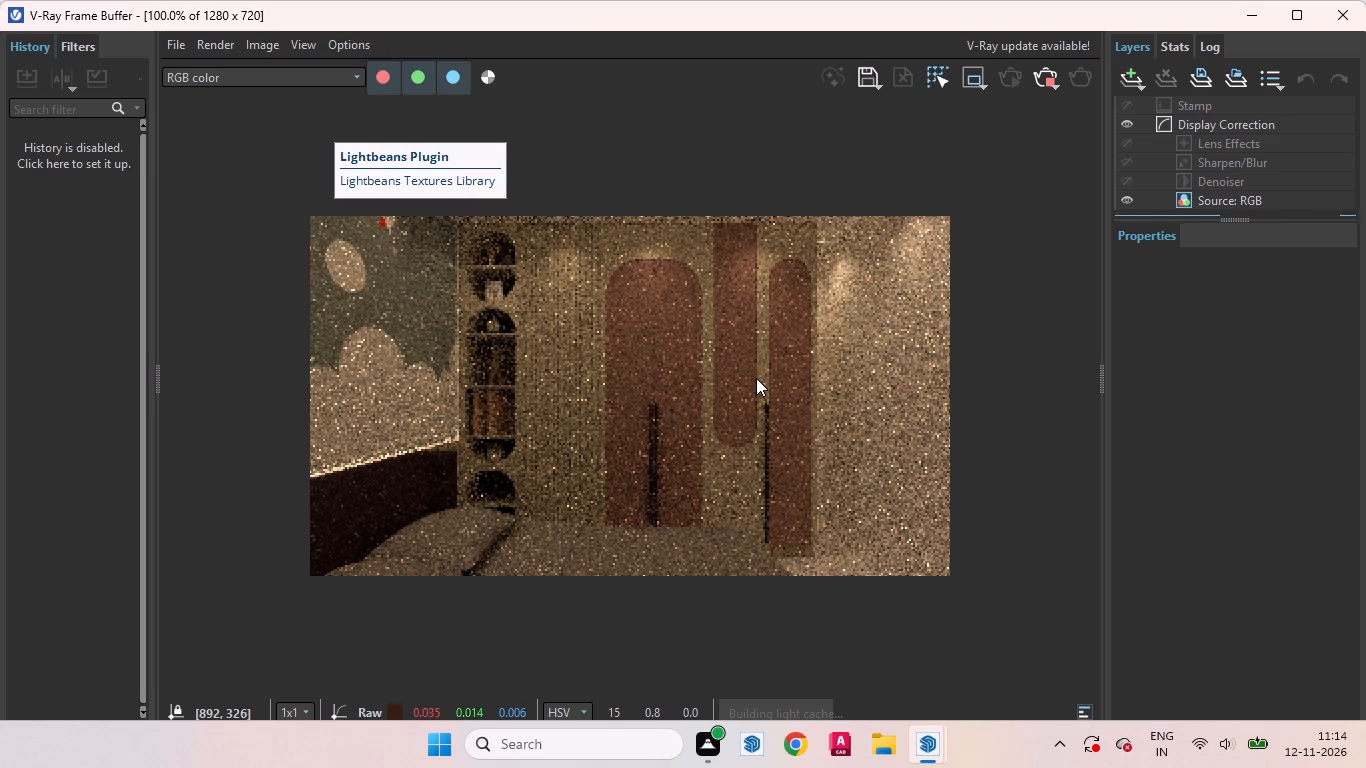
scroll(800, 387, down, 2)
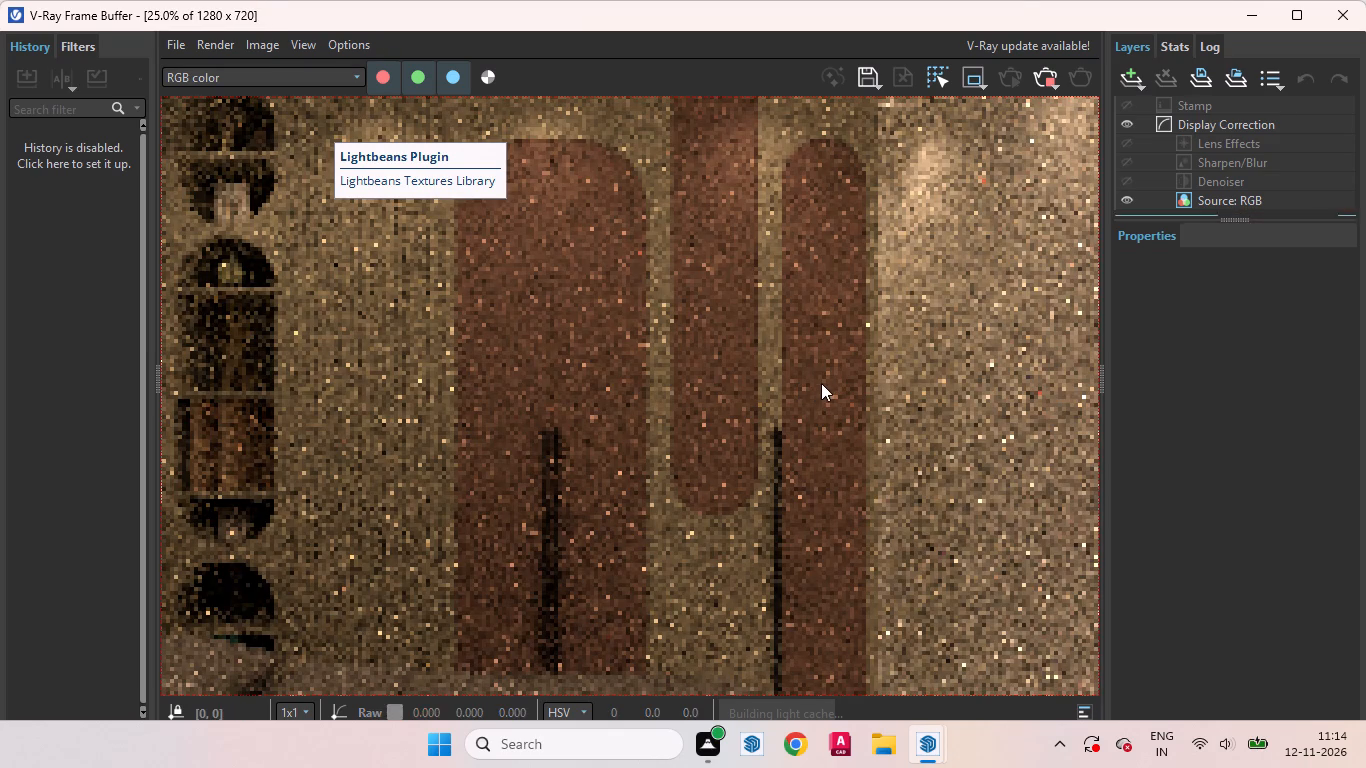
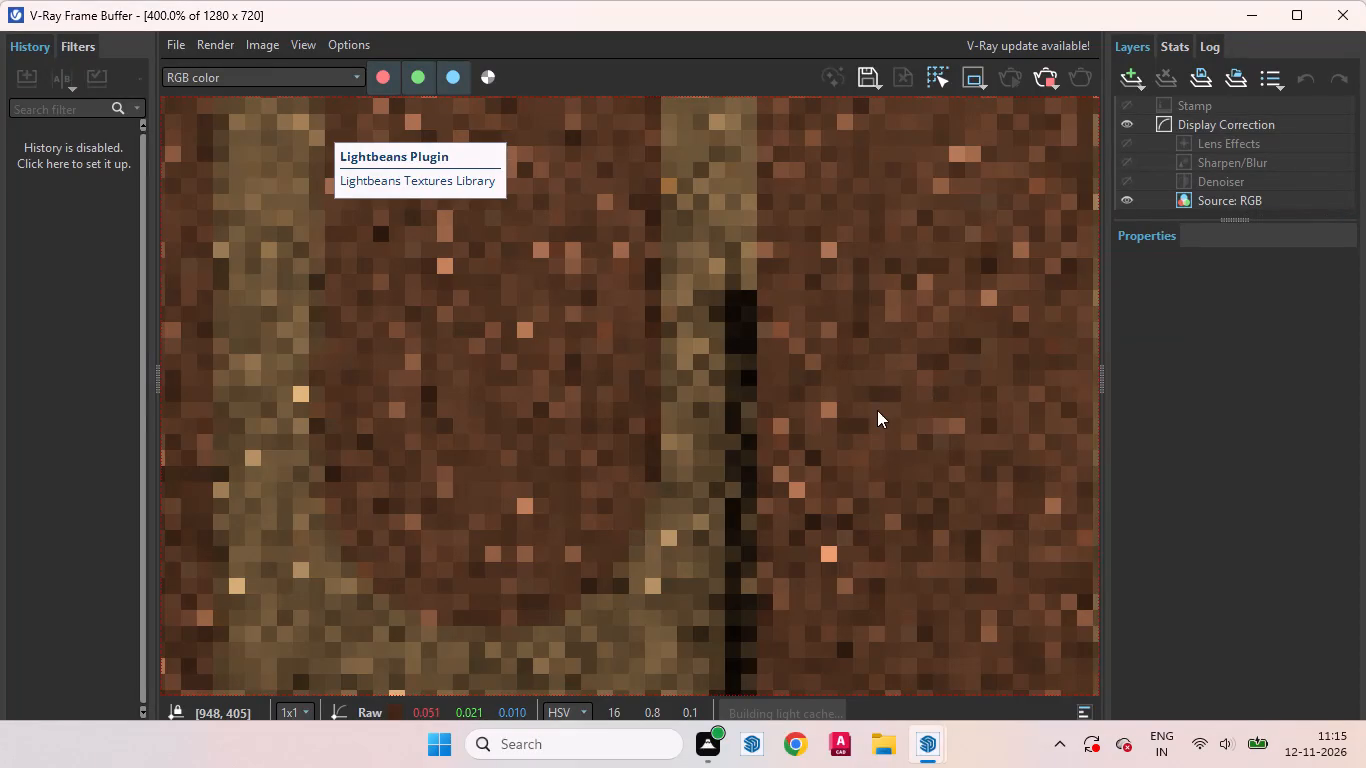
Examine the mural wall, arched display shelves and wardrobe panels in the interactive render, comparing close-ups with the whole frame.
scroll(877, 412, down, 3)
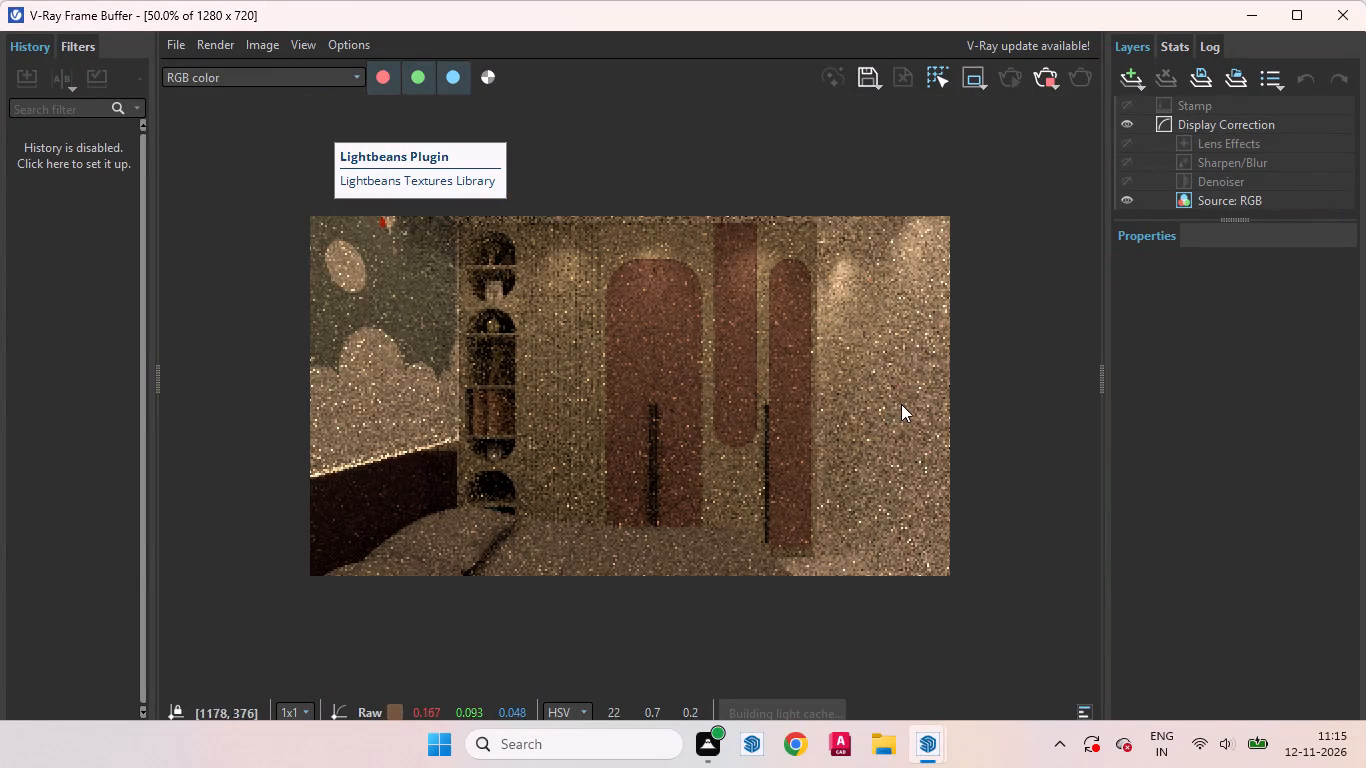
drag(455, 225, 527, 236)
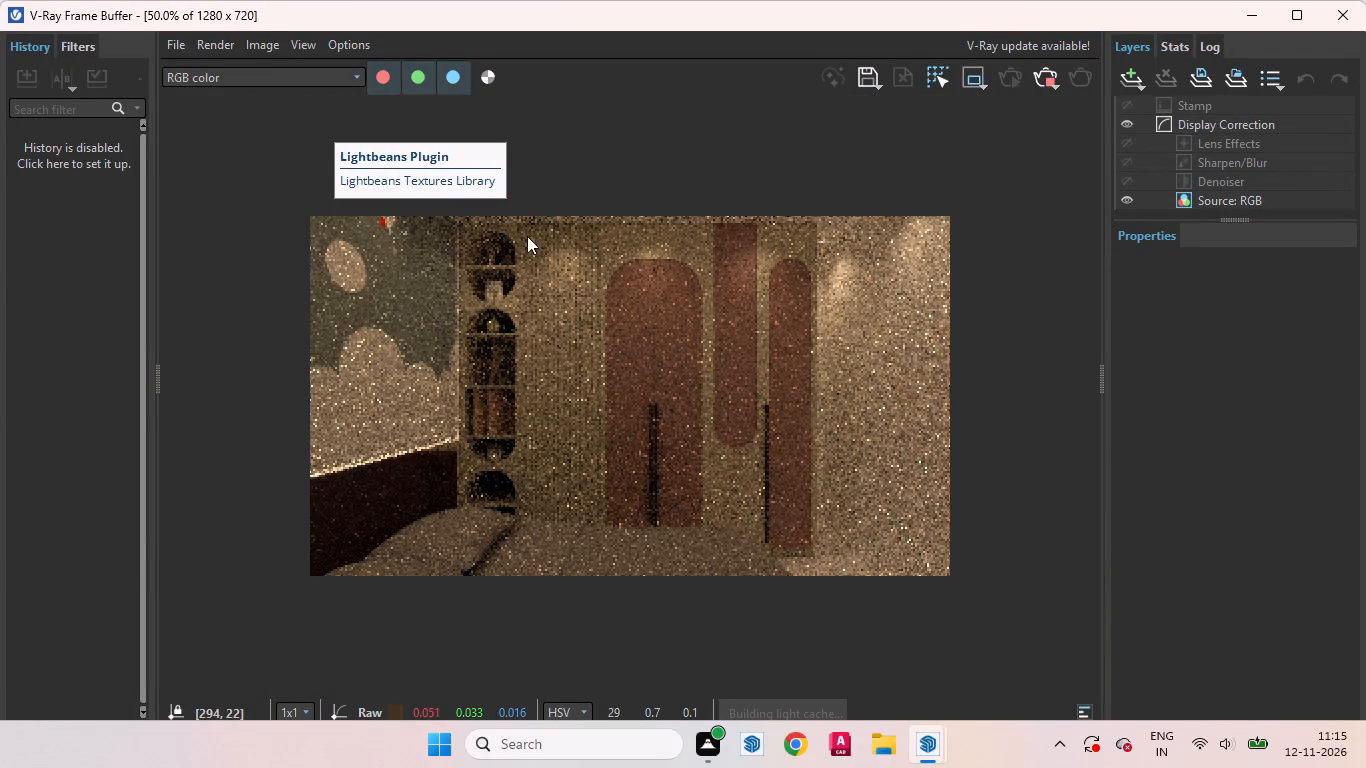
drag(527, 236, 838, 231)
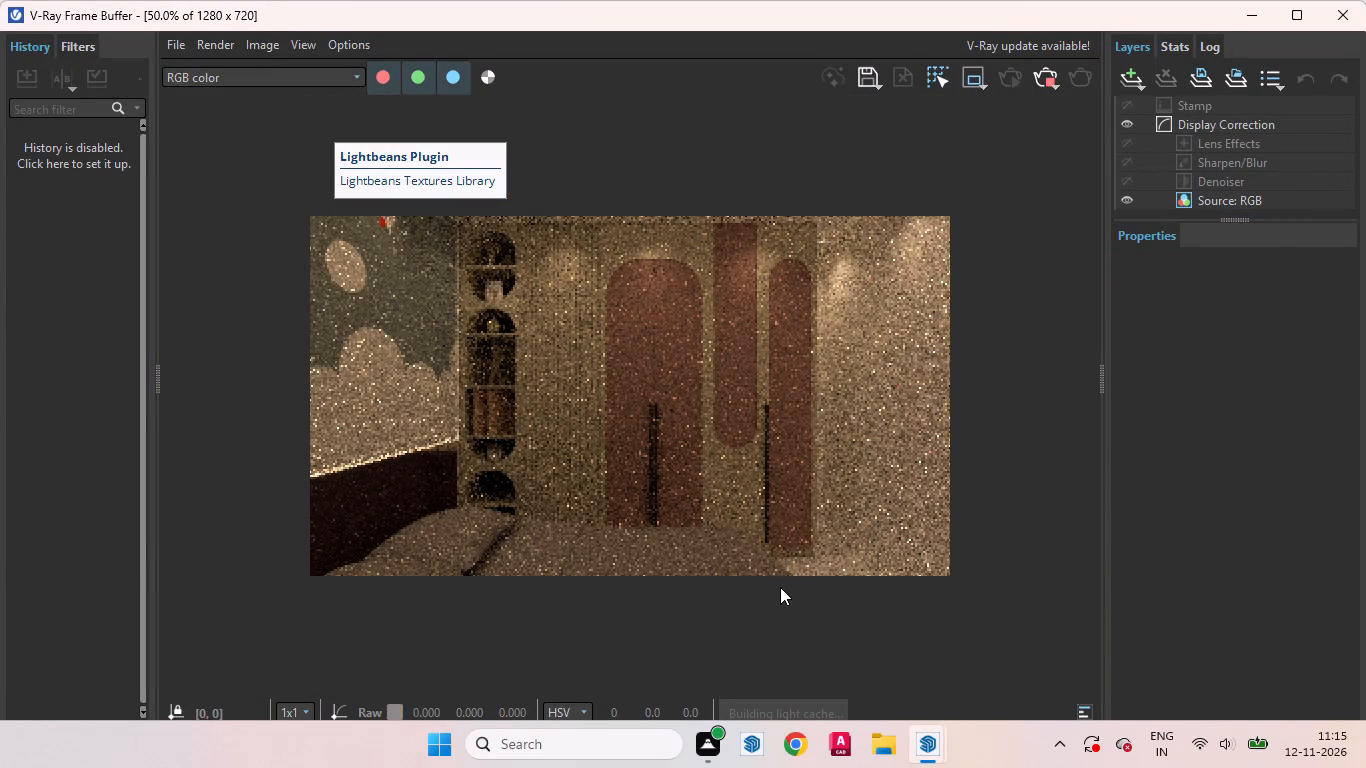
scroll(722, 446, up, 1)
scroll(764, 446, down, 1)
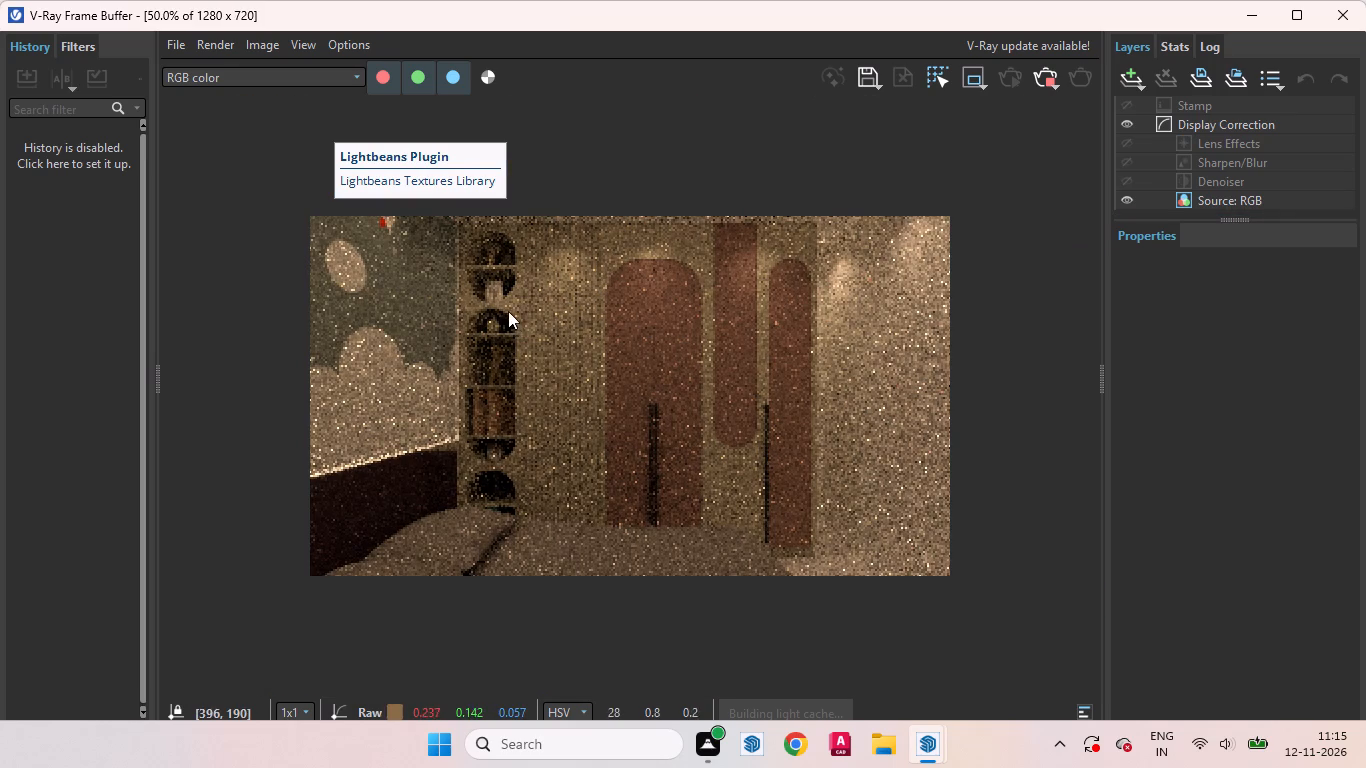
scroll(512, 308, up, 1)
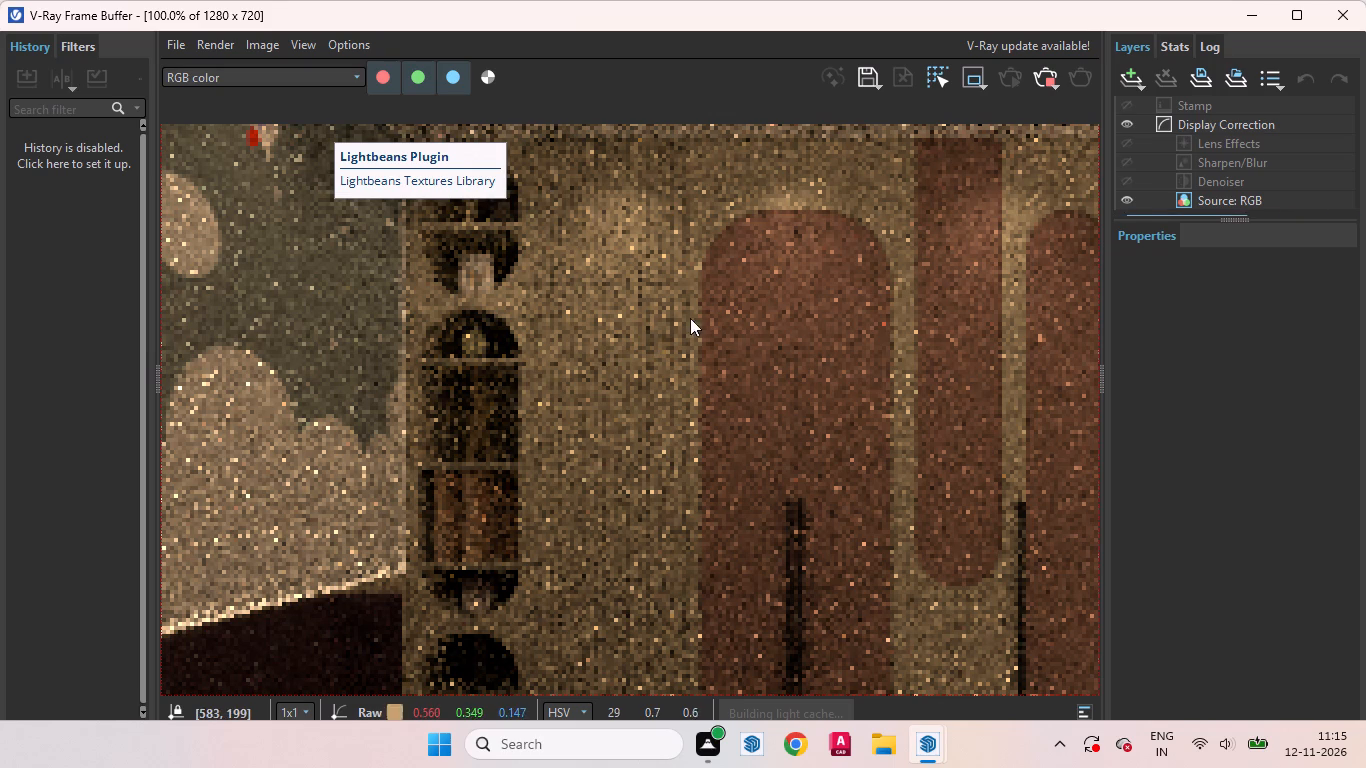
scroll(601, 370, down, 1)
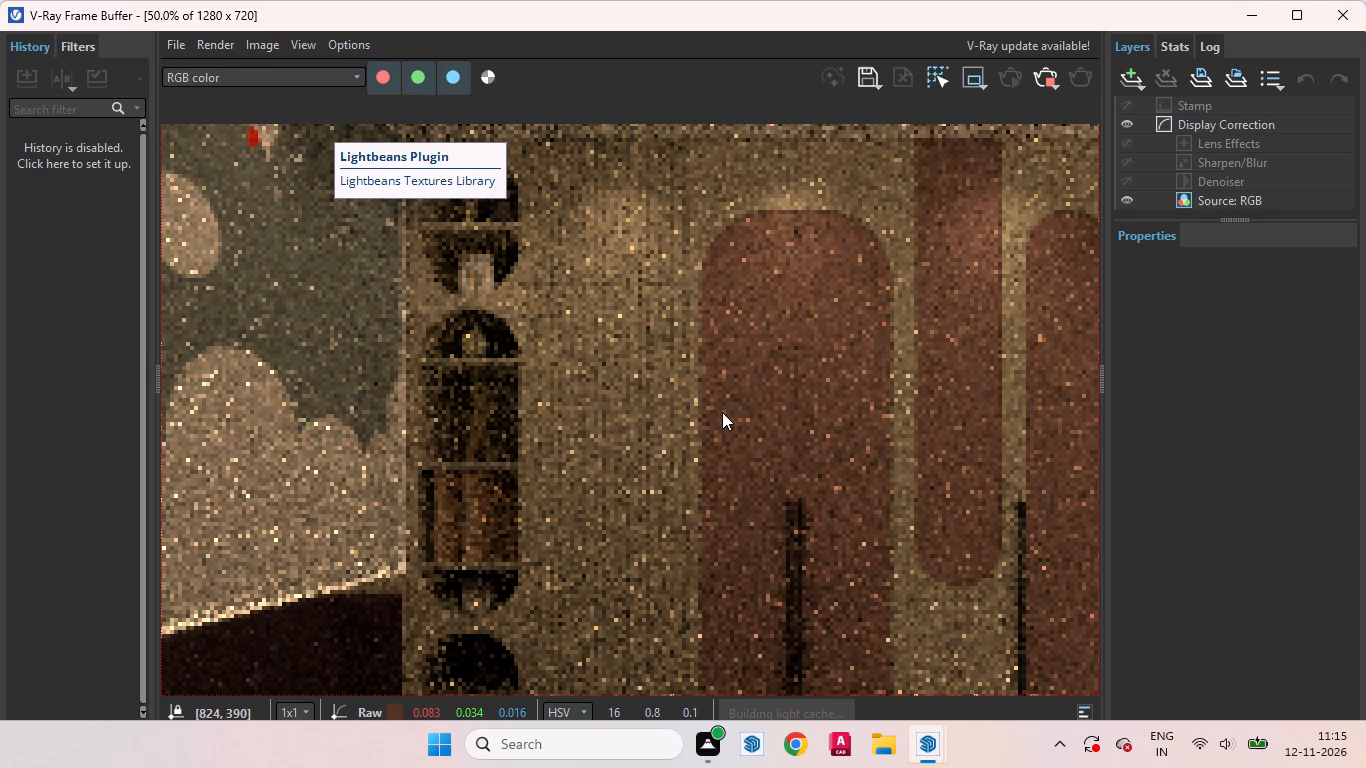
scroll(722, 412, down, 1)
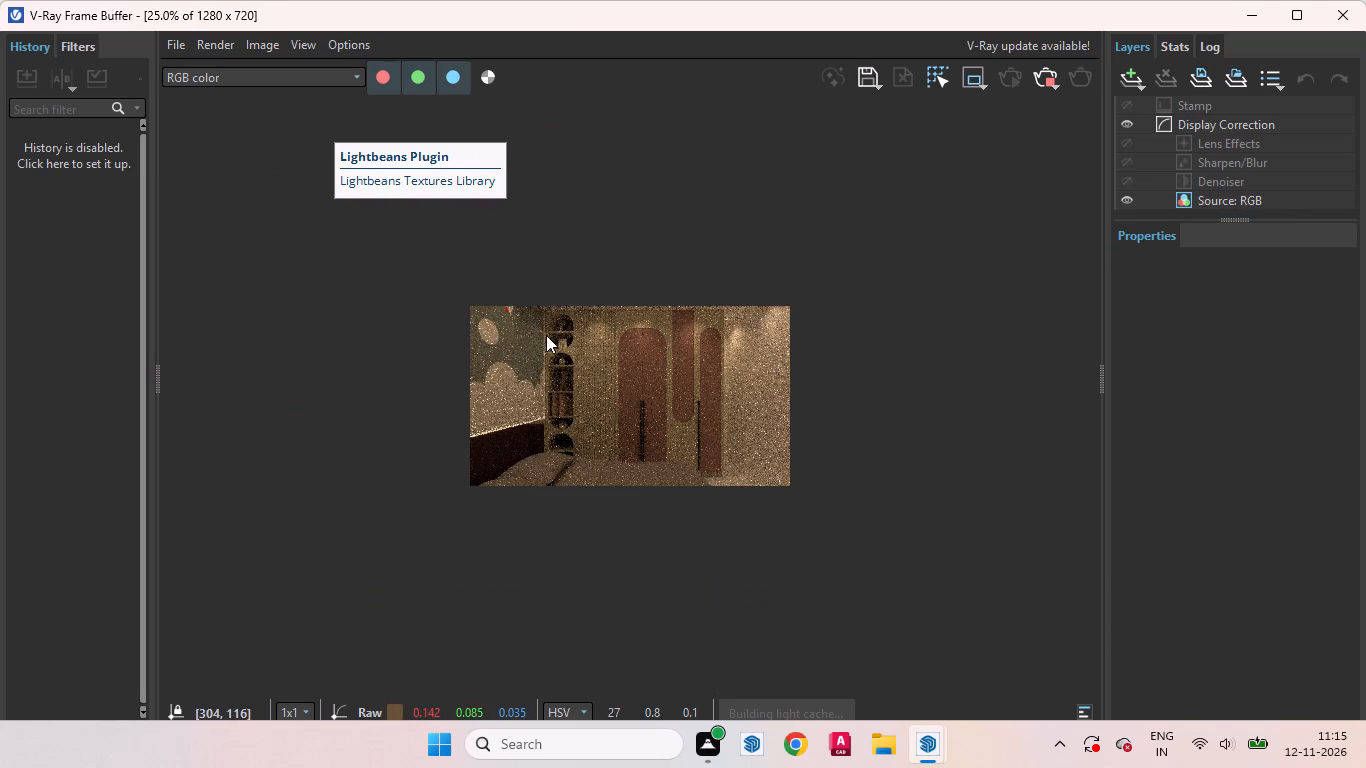
scroll(546, 335, up, 1)
scroll(568, 337, down, 1)
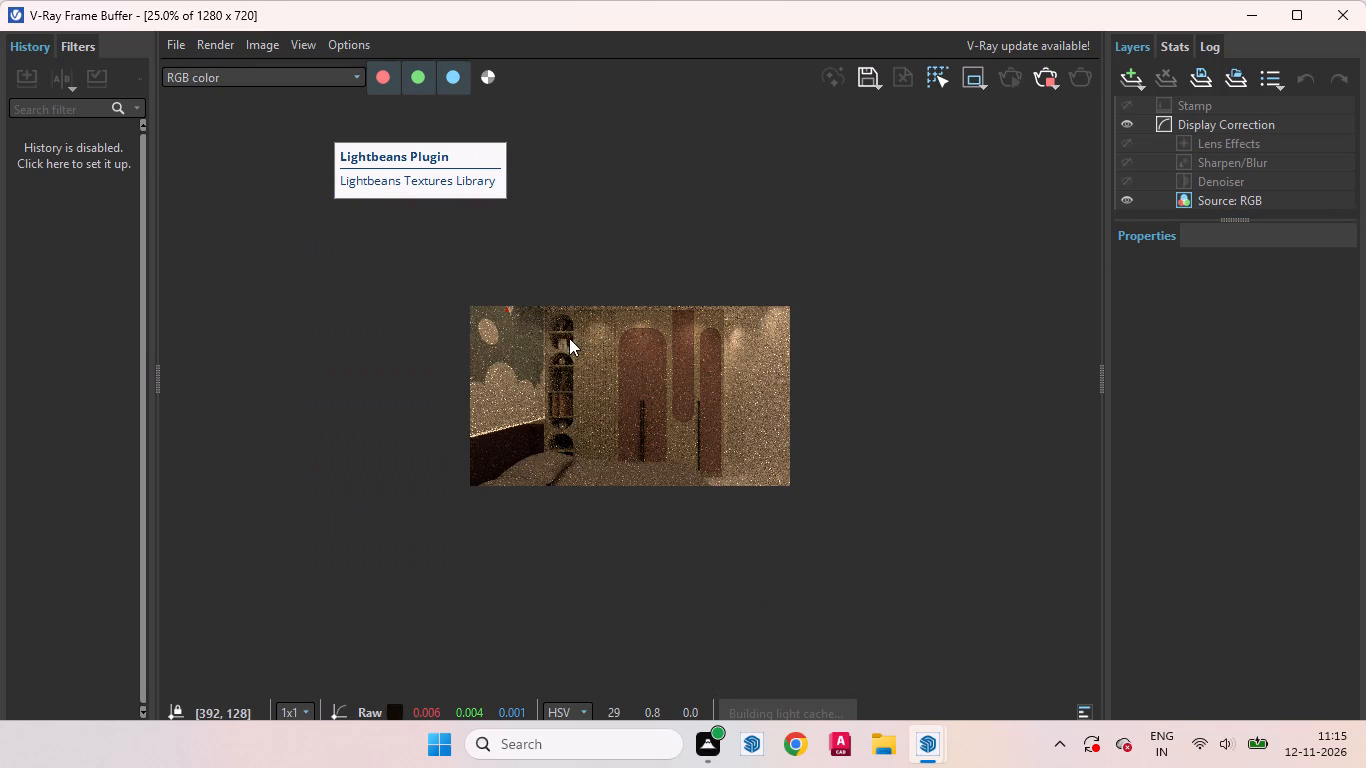
scroll(502, 344, up, 1)
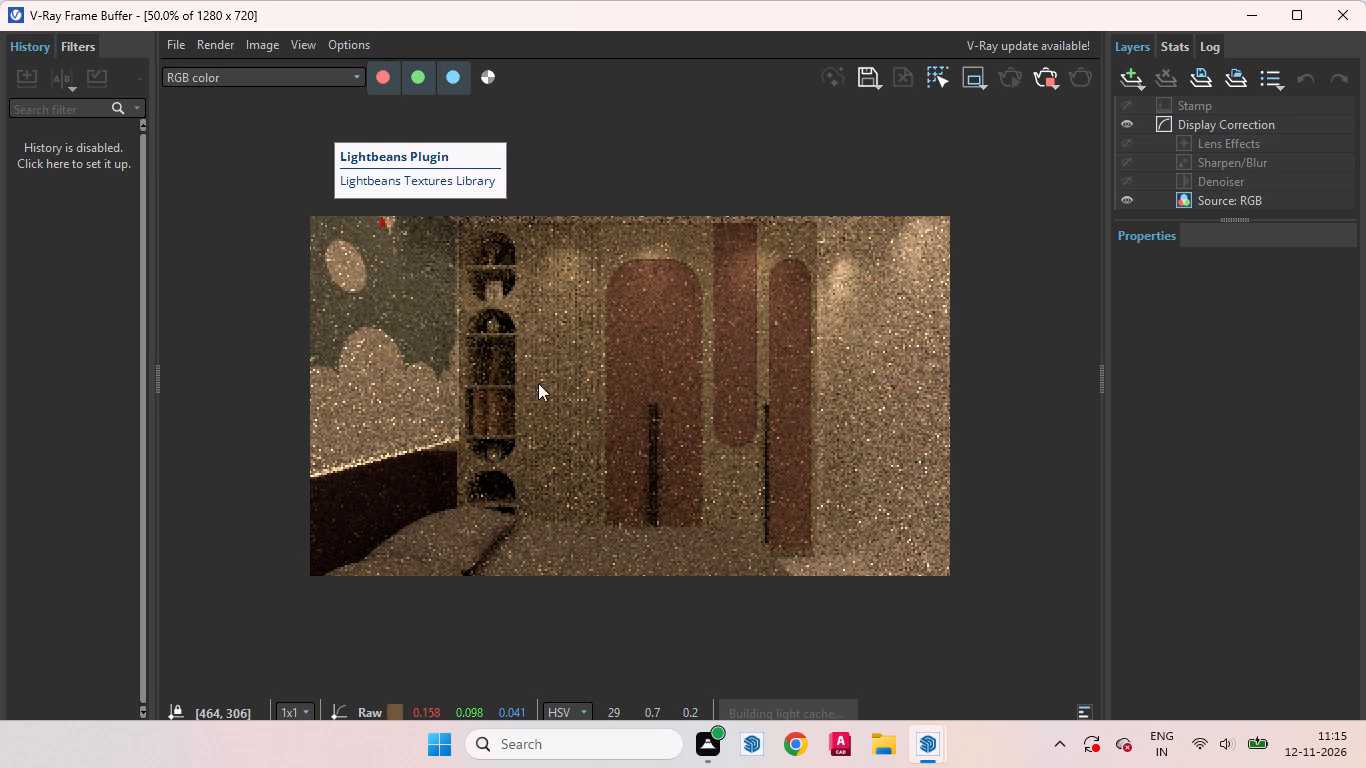
scroll(532, 402, down, 1)
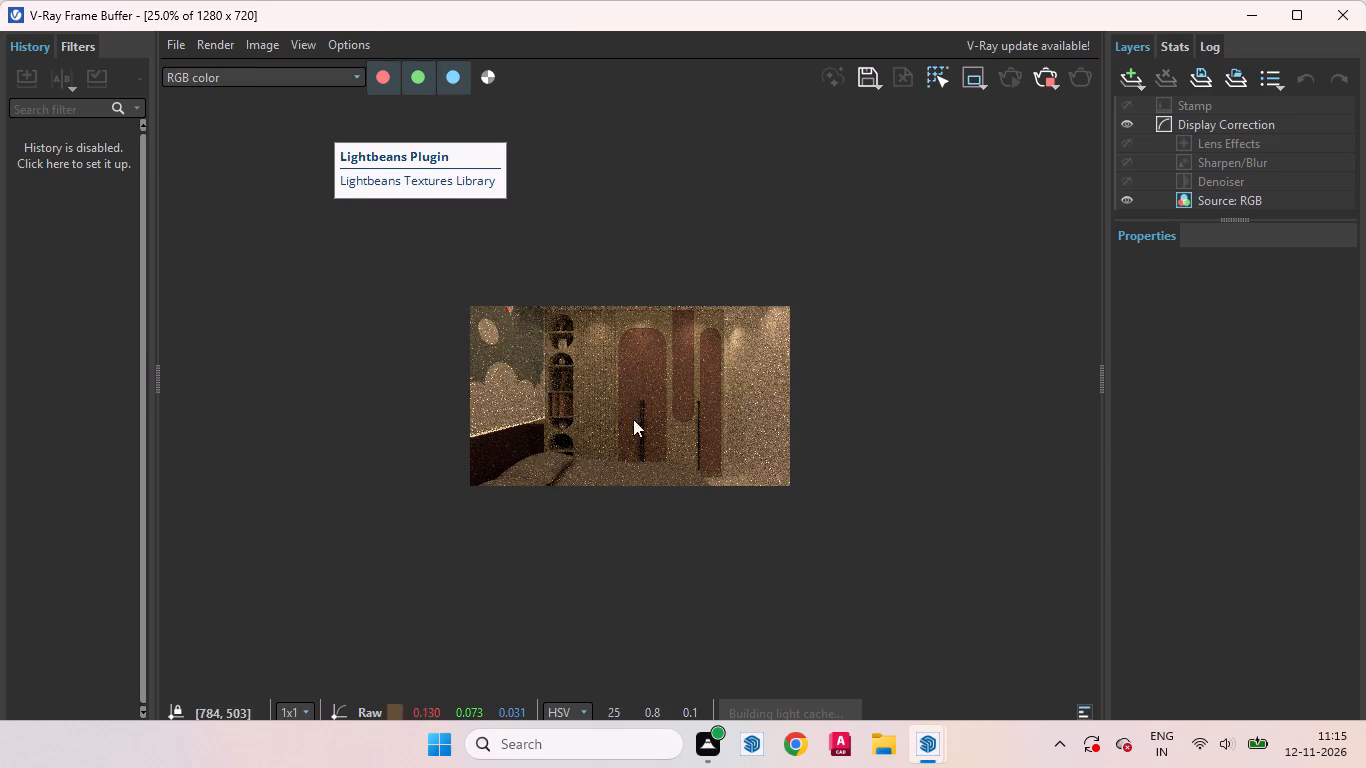
scroll(490, 346, up, 1)
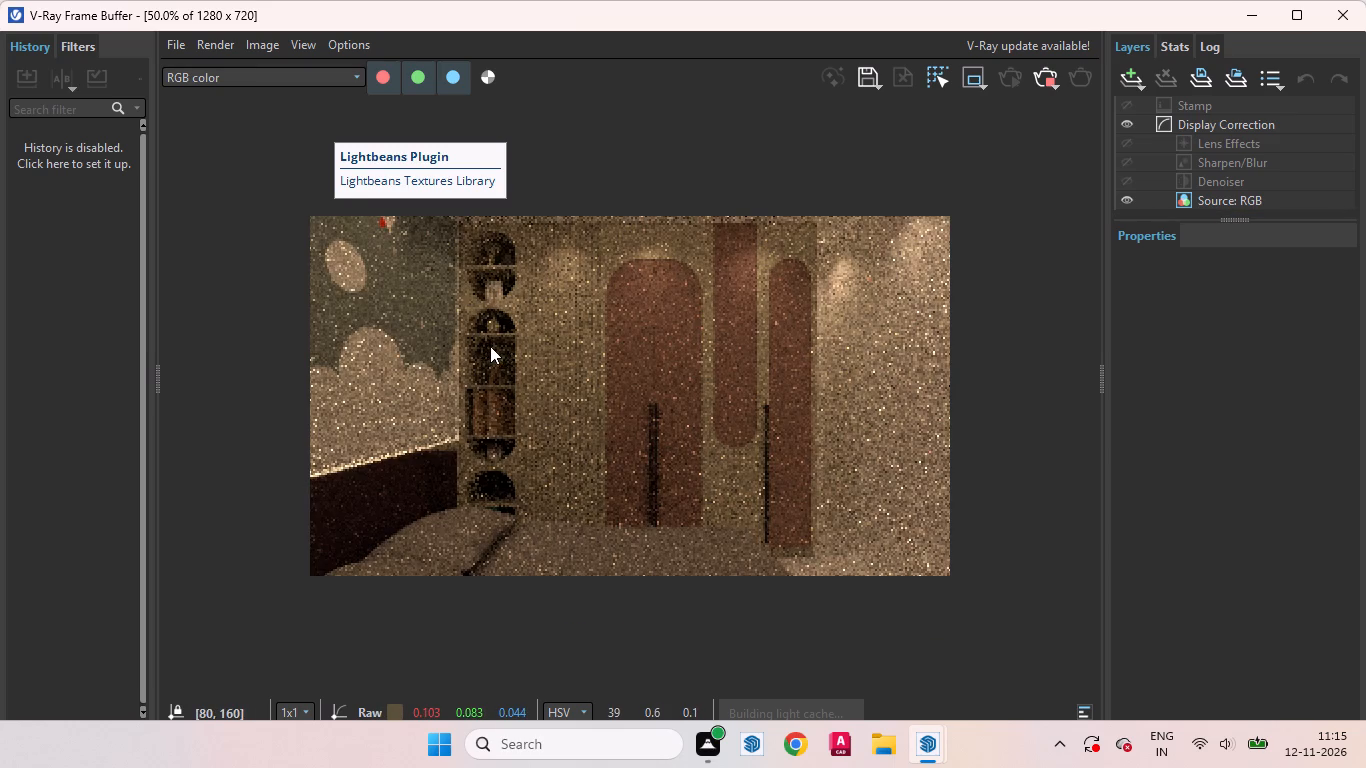
scroll(338, 288, up, 1)
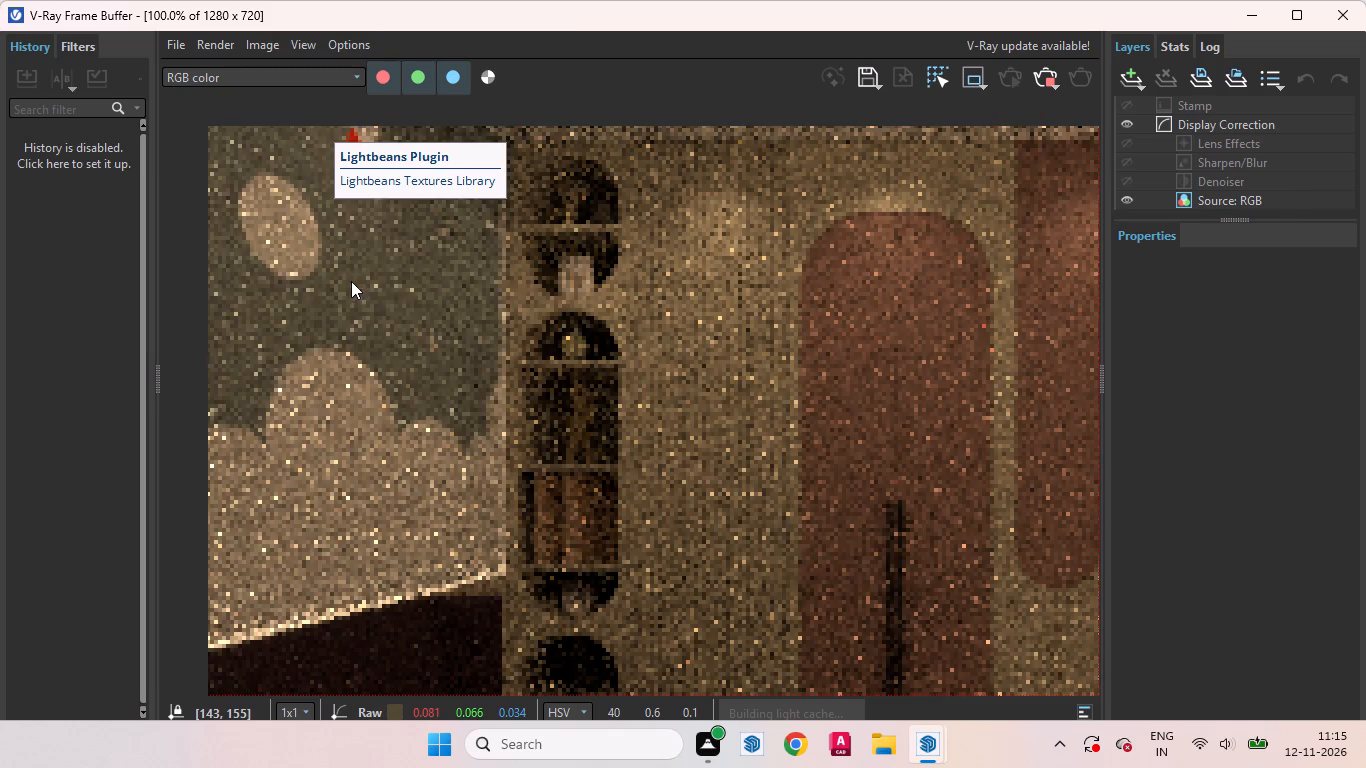
scroll(543, 336, down, 1)
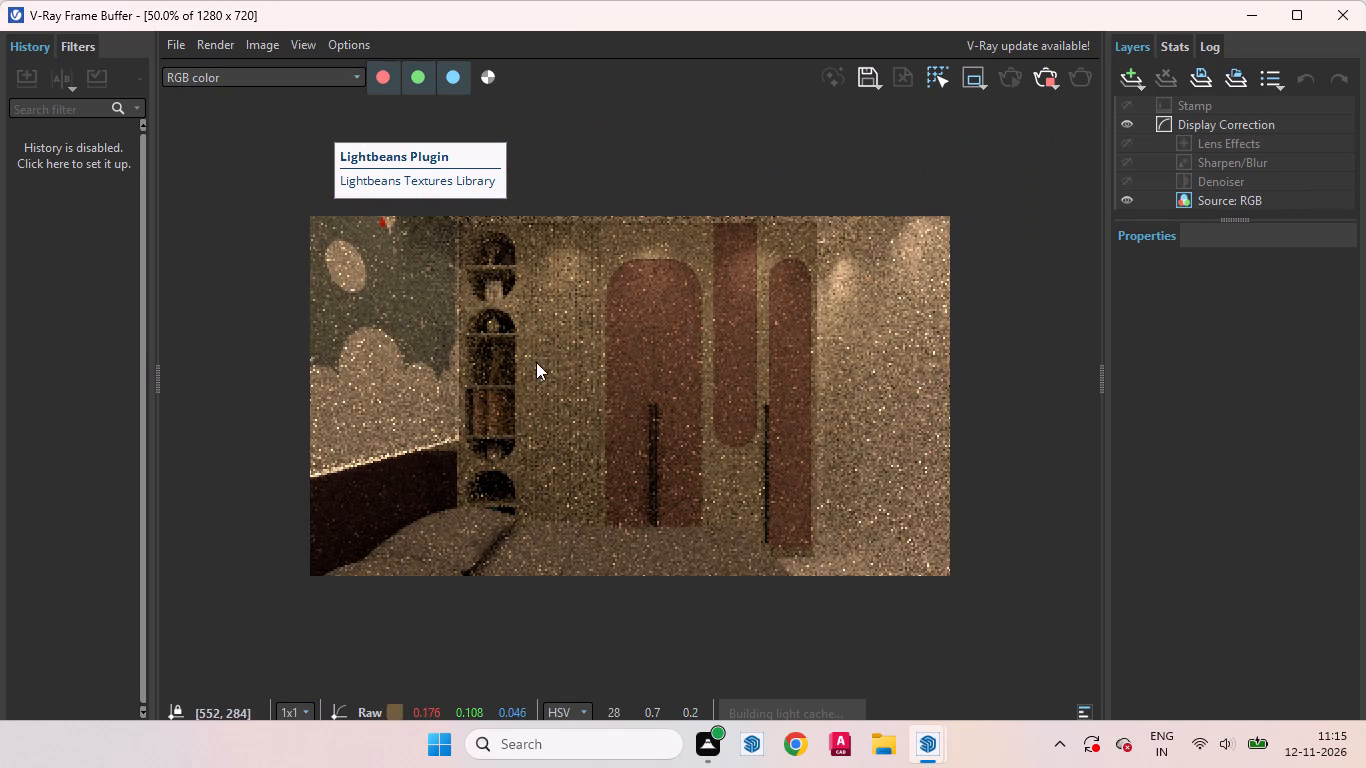
scroll(373, 293, up, 1)
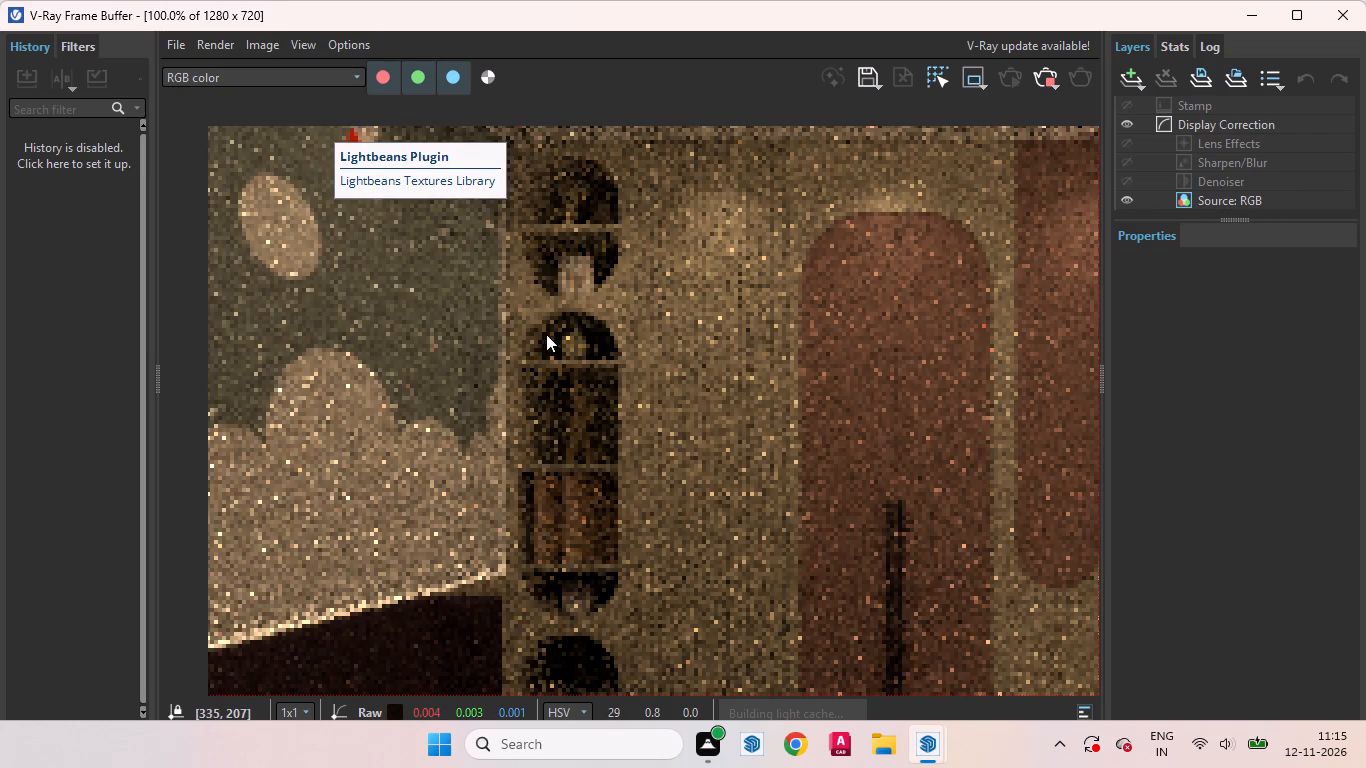
scroll(736, 339, down, 2)
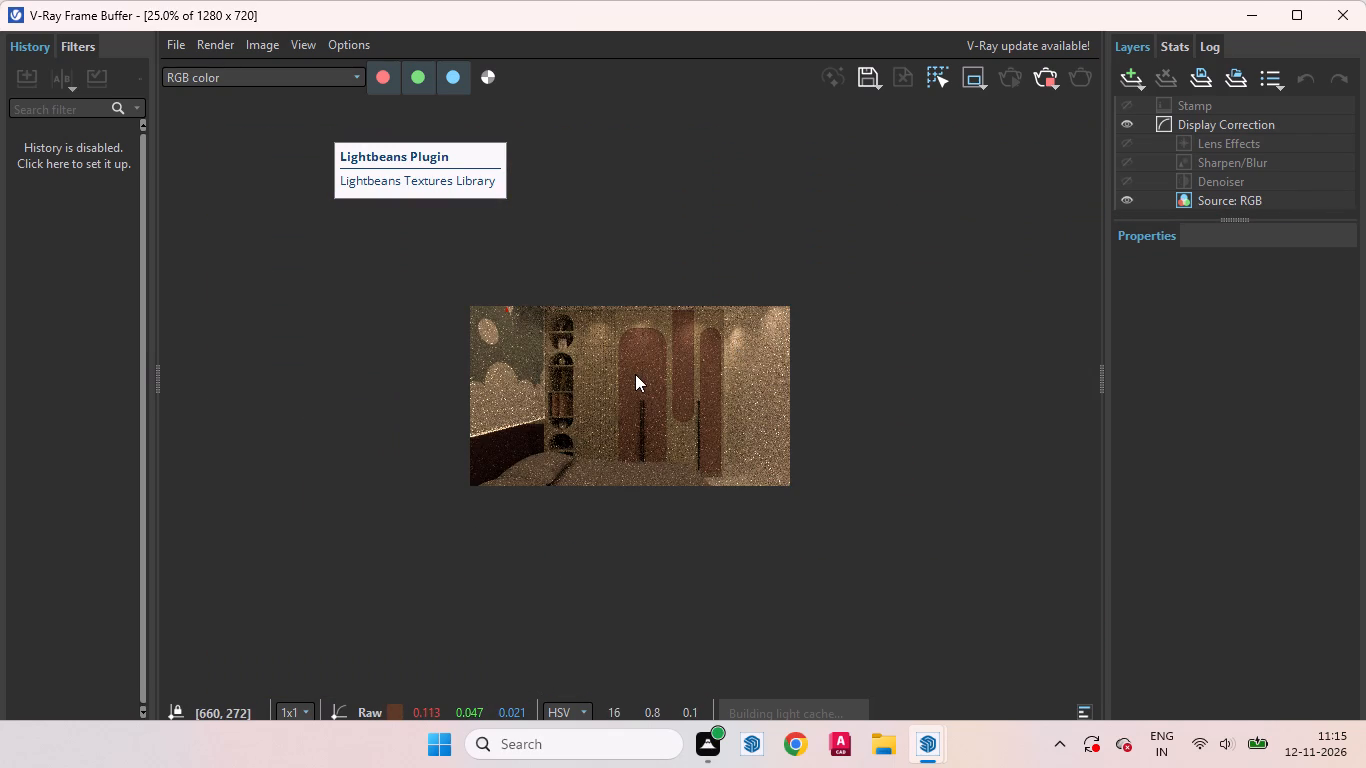
scroll(635, 374, up, 1)
Minimize the V-Ray Frame Buffer and stop the interactive render.
click(1250, 24)
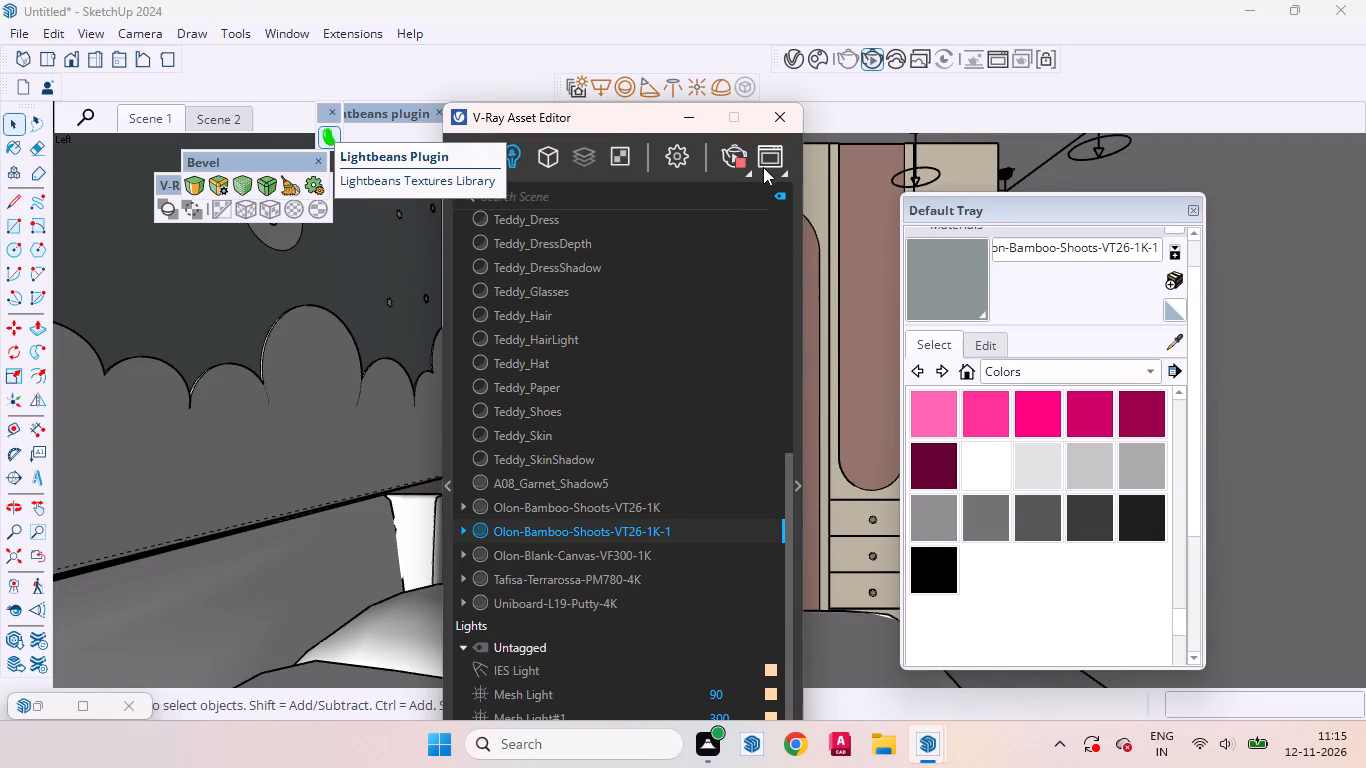
click(739, 163)
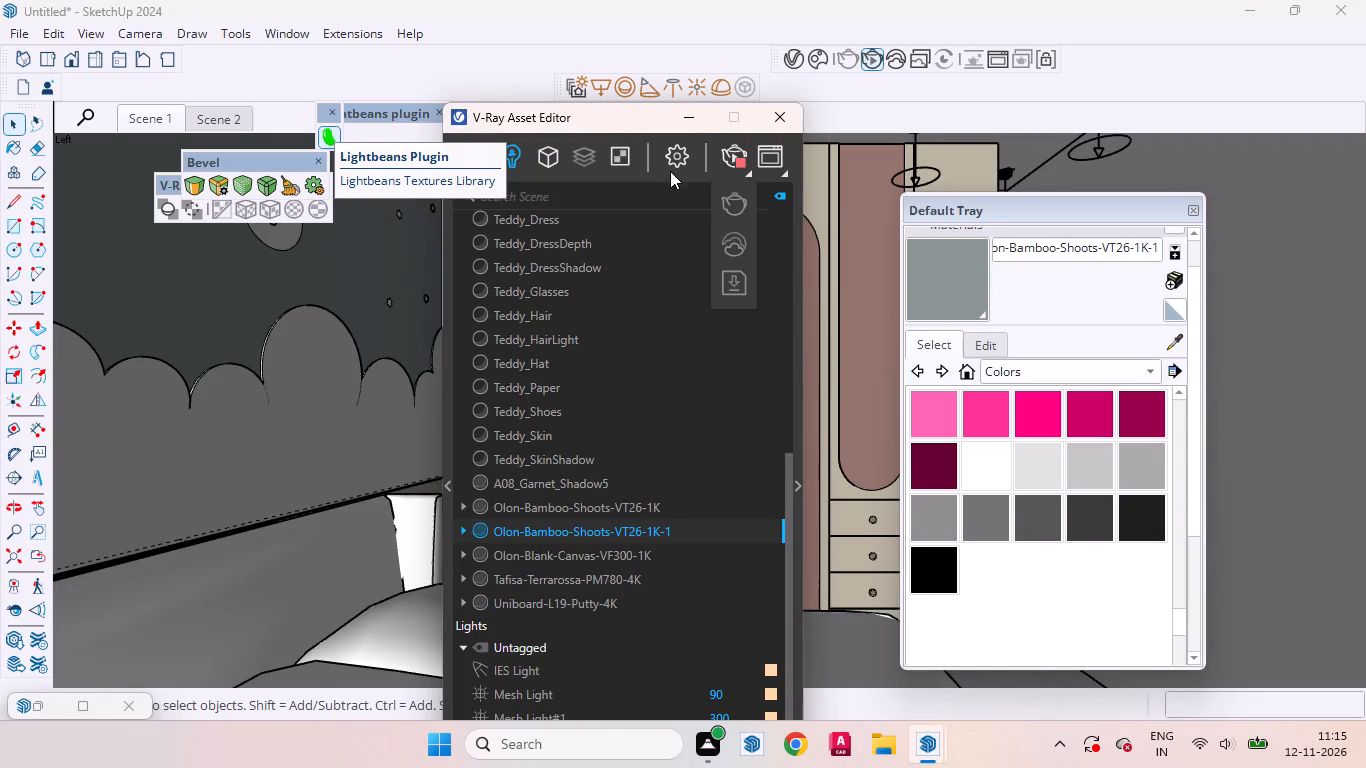
click(735, 155)
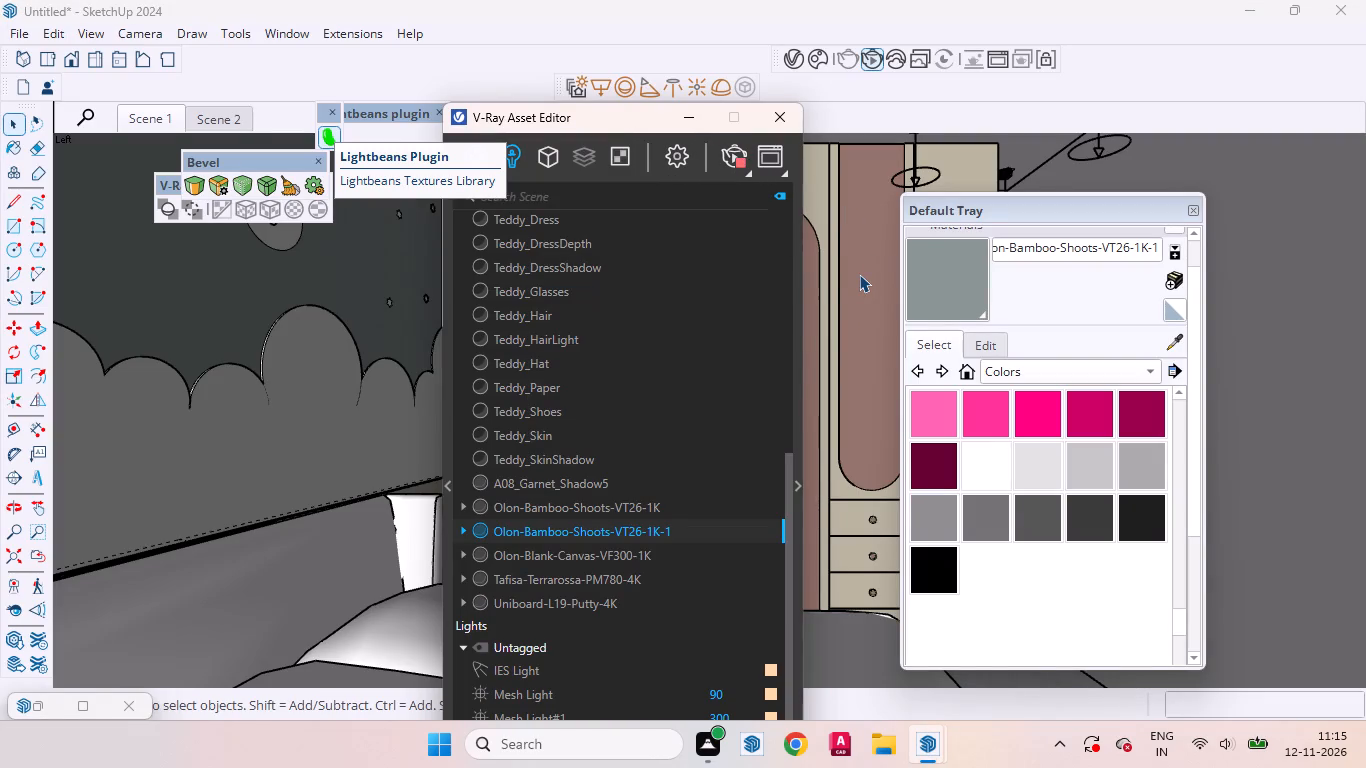
Move the V-Ray Asset Editor and the Default Tray aside to uncover the shelves and wardrobe in the model view.
drag(618, 122, 989, 232)
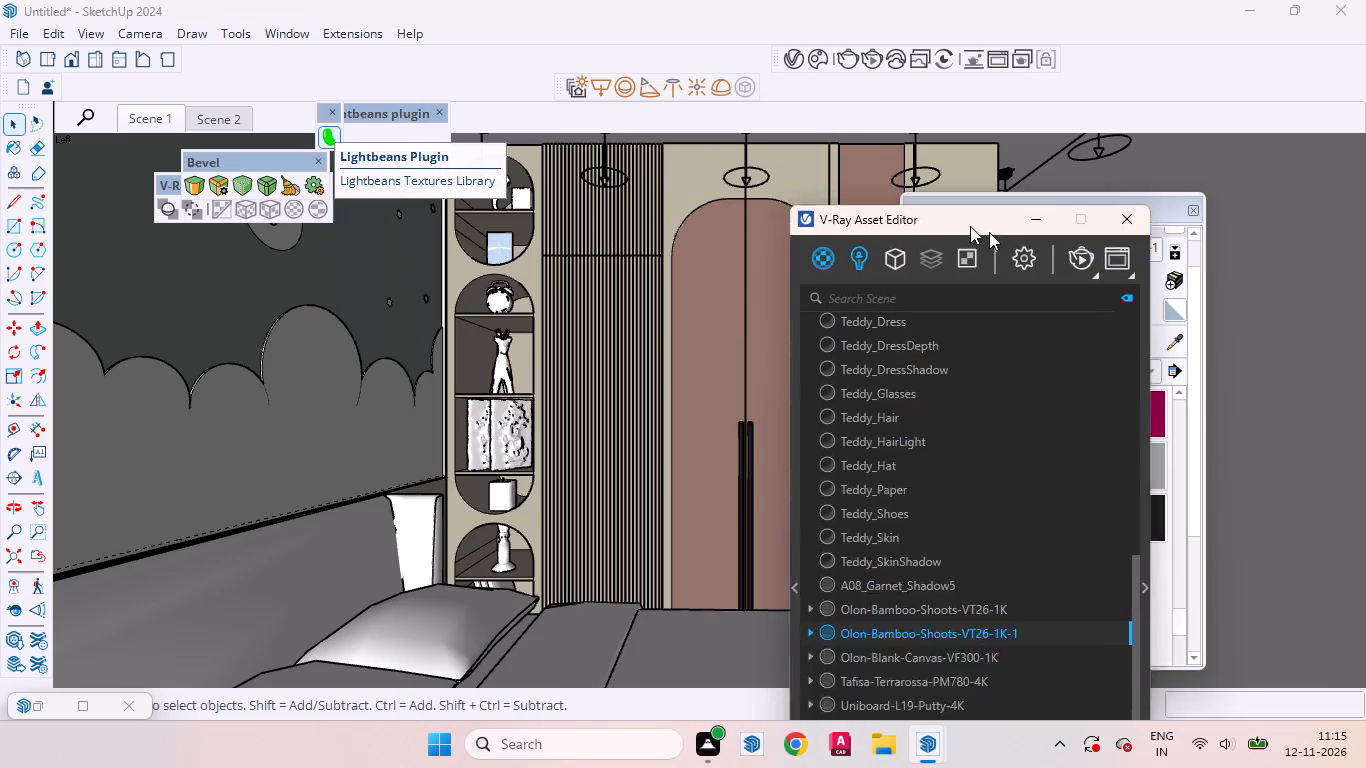
drag(989, 232, 503, 582)
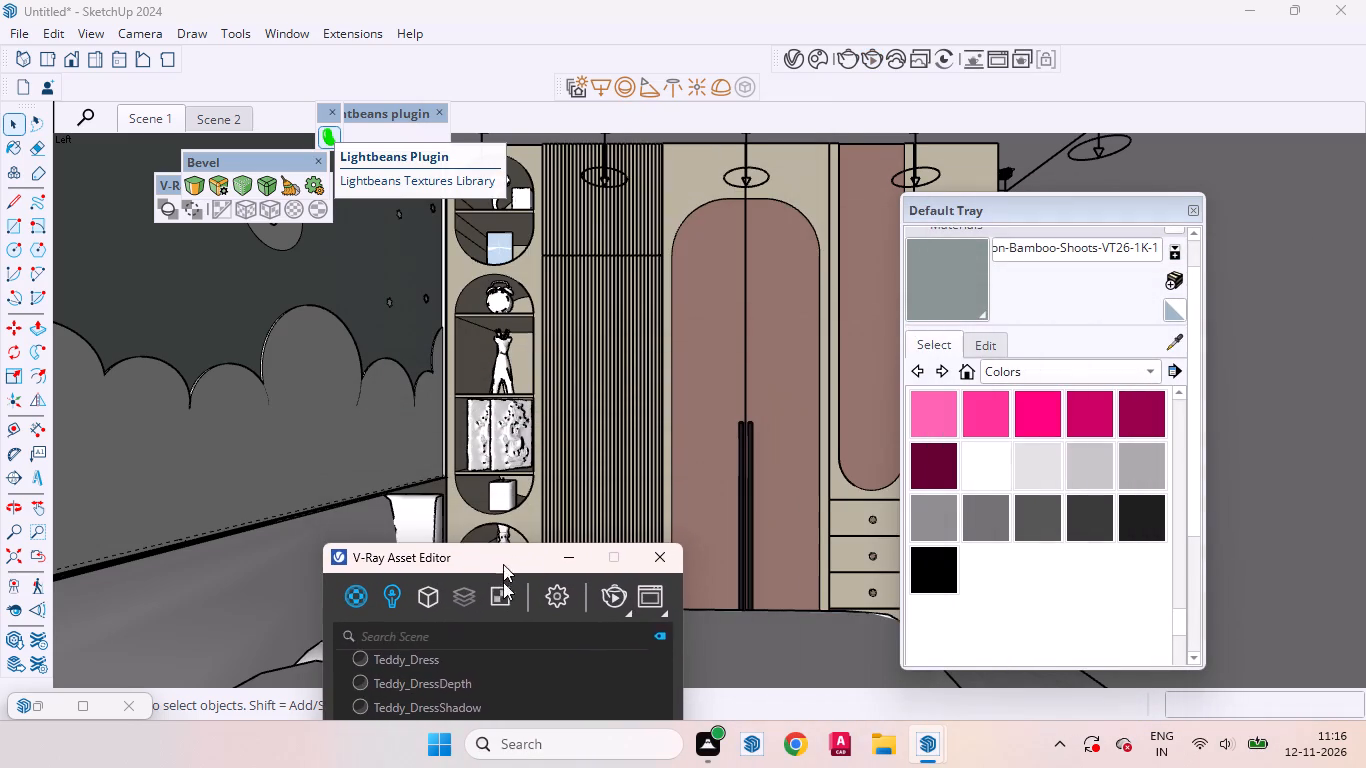
drag(503, 582, 519, 599)
drag(1090, 211, 1236, 232)
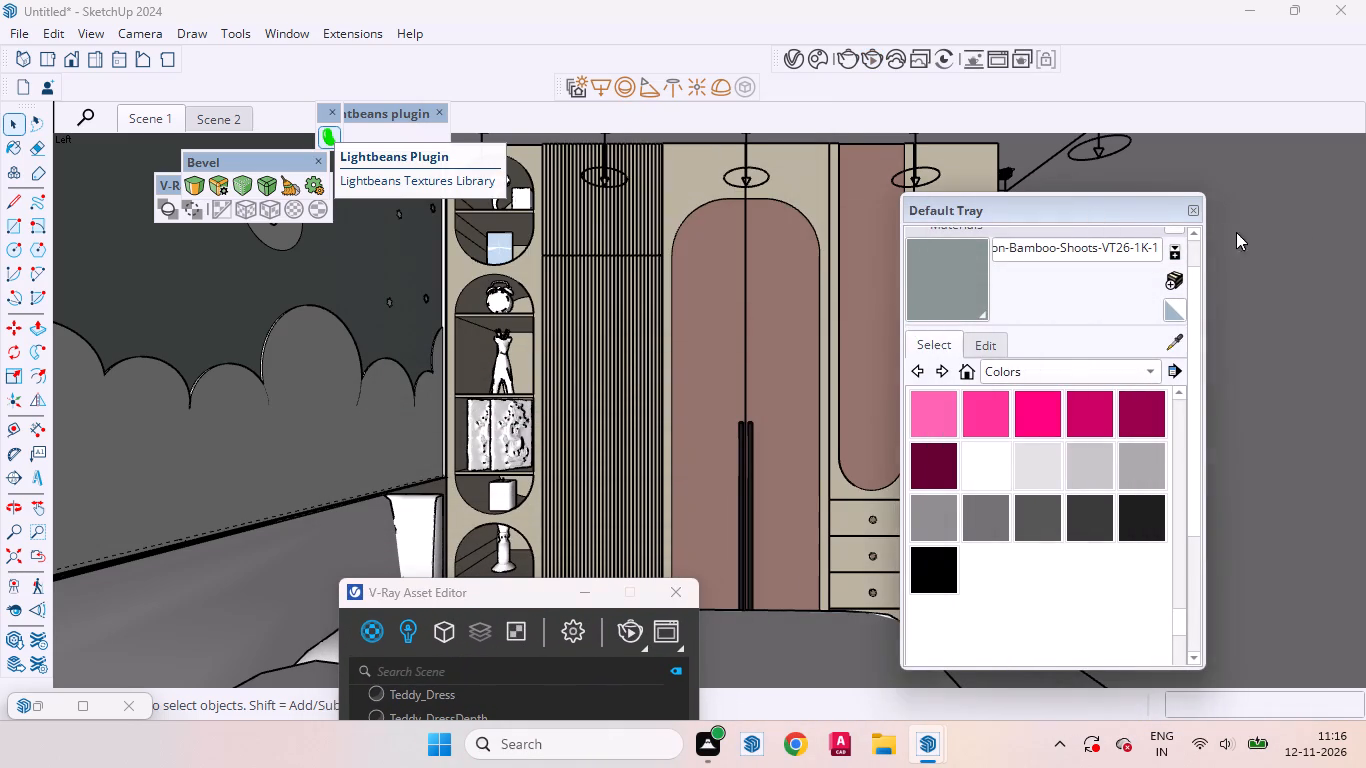
drag(1236, 232, 1263, 267)
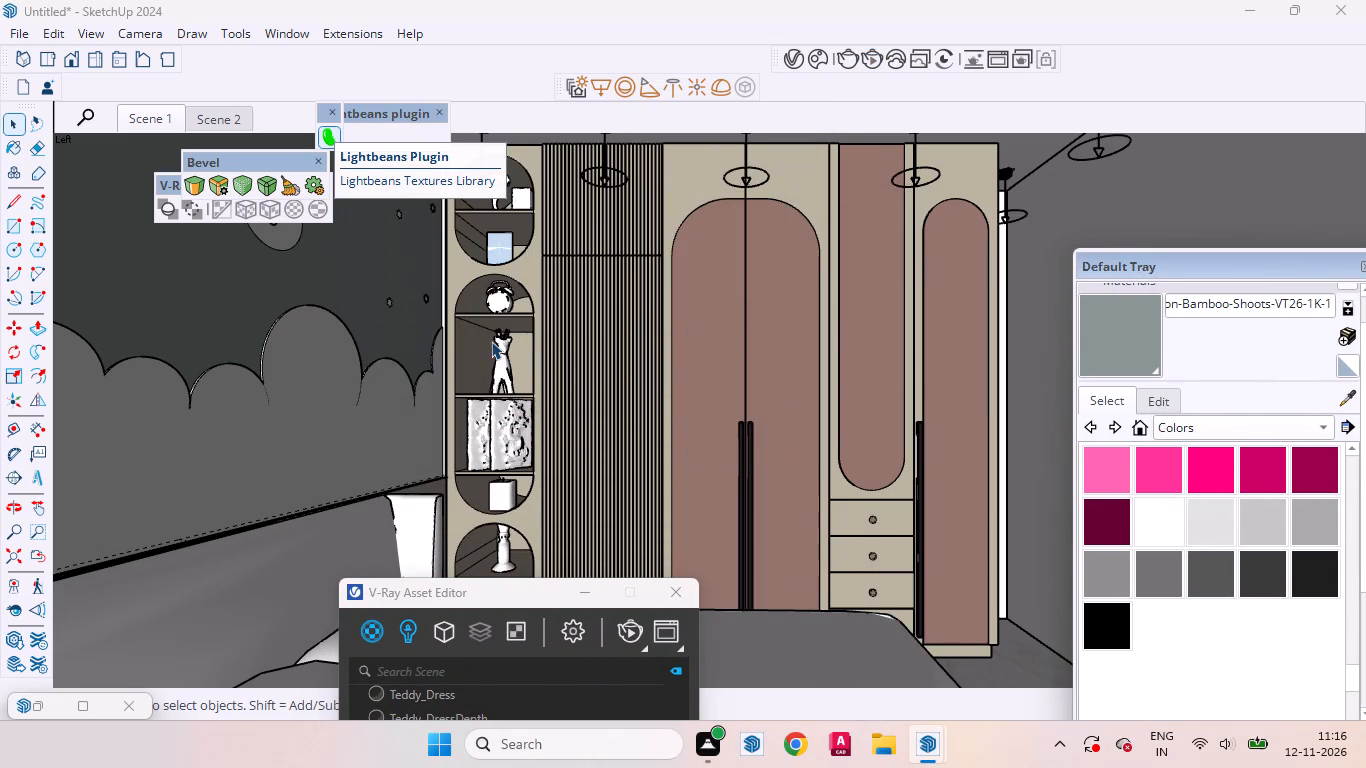
Restore the Scene 1 camera view and reposition the V-Ray Asset Editor in front of the wardrobe's lower doors.
scroll(464, 302, up, 3)
scroll(789, 410, down, 2)
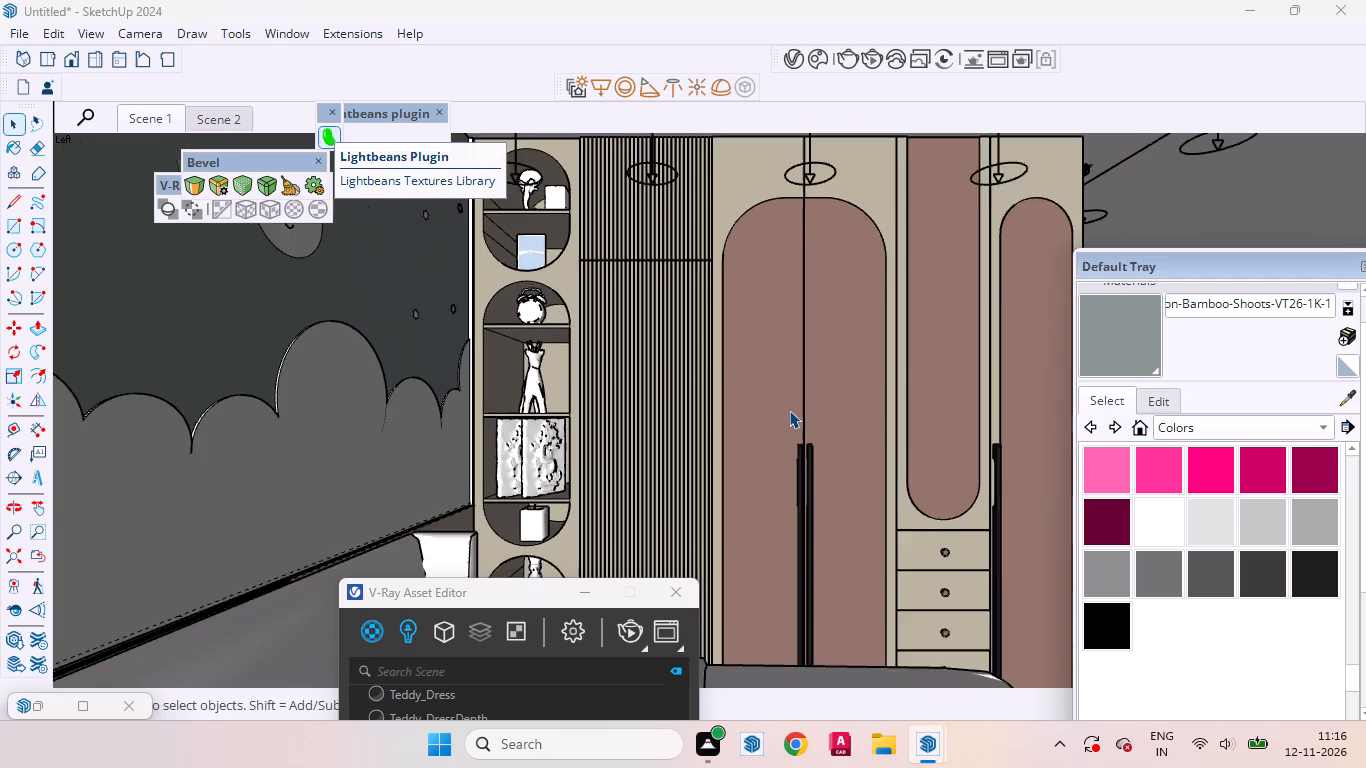
scroll(657, 491, down, 1)
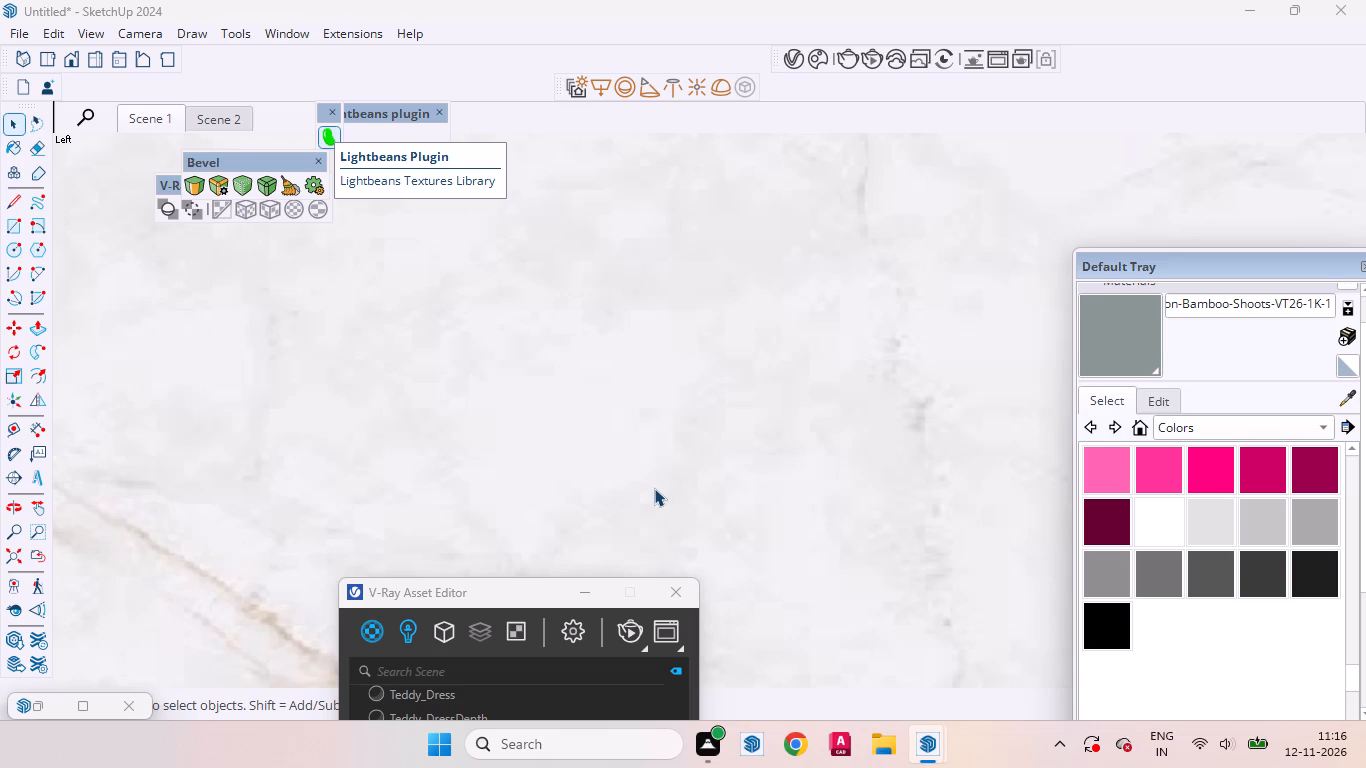
click(136, 117)
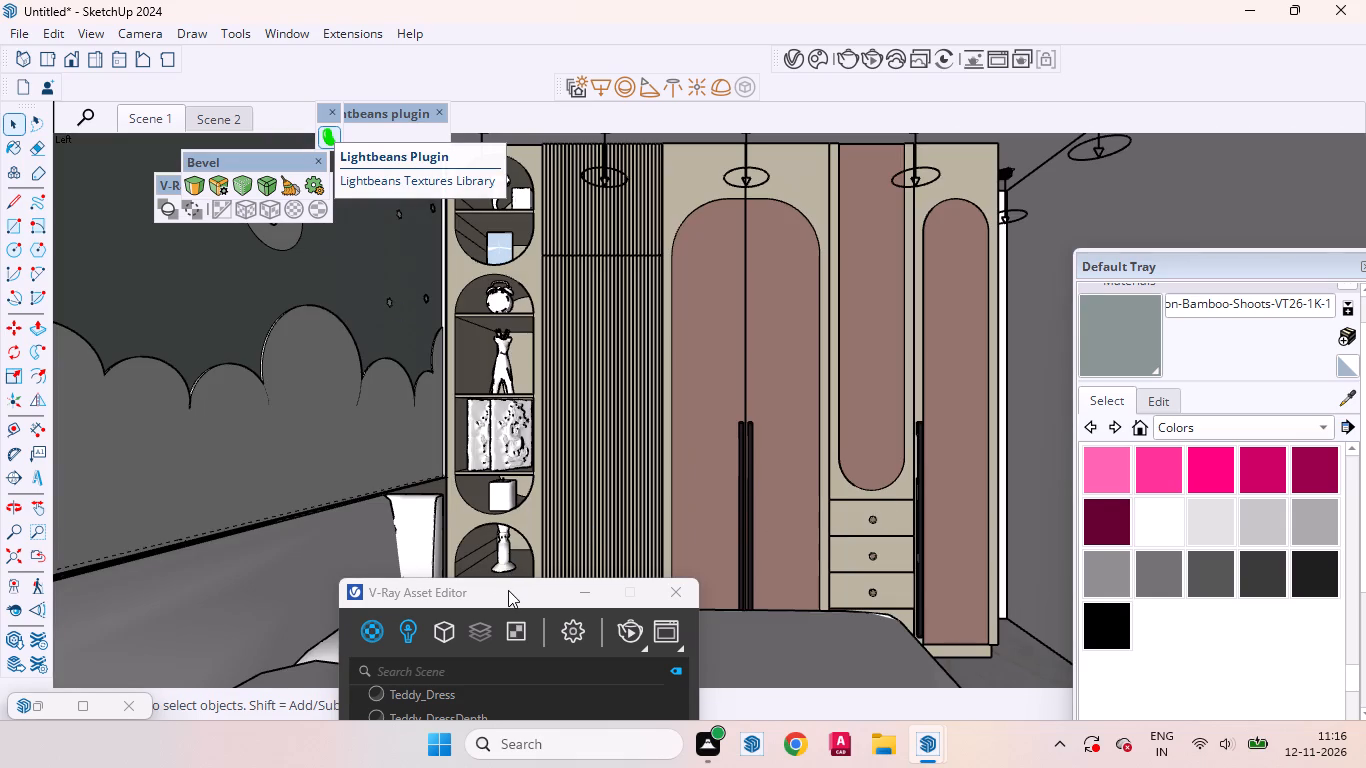
drag(508, 590, 762, 416)
scroll(422, 428, down, 3)
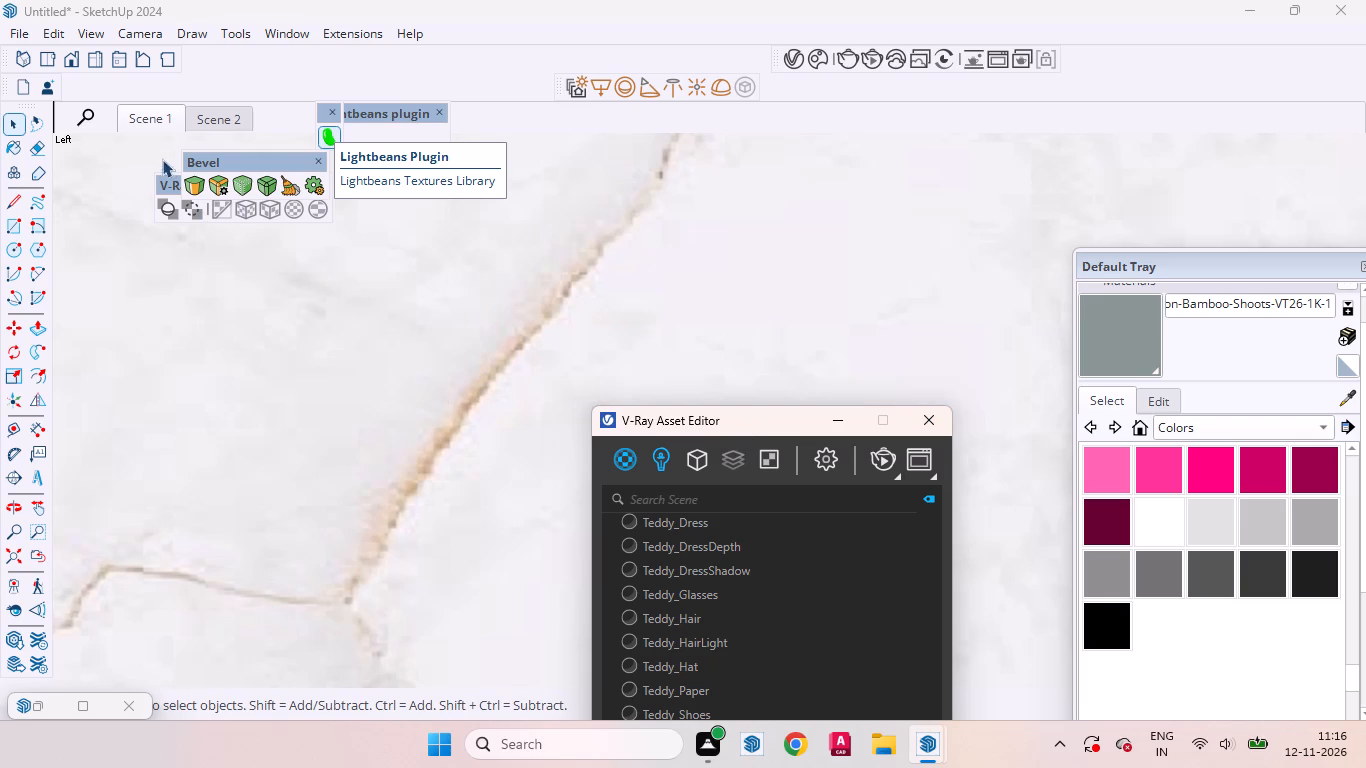
click(137, 128)
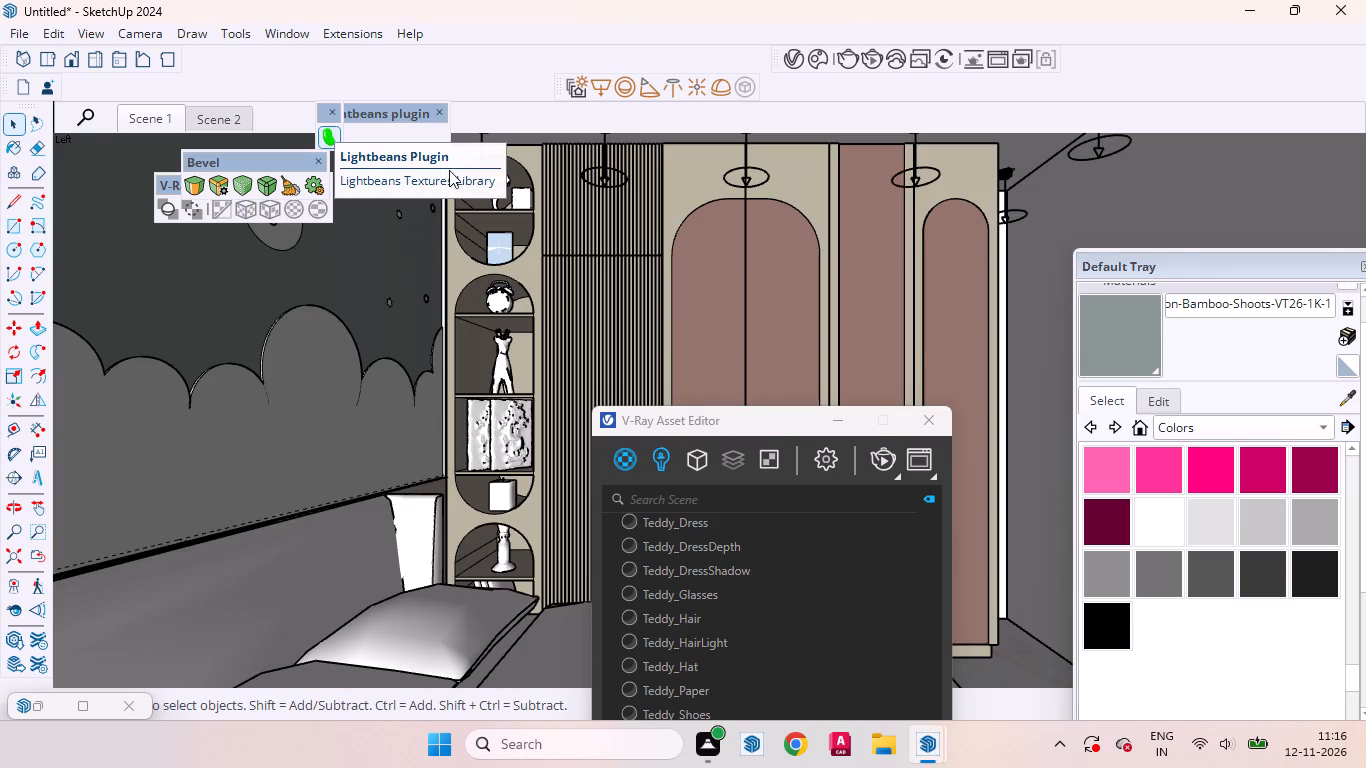
Close the floating Lightbeans plugin toolbar that covers the top of the display shelves.
drag(459, 153, 561, 123)
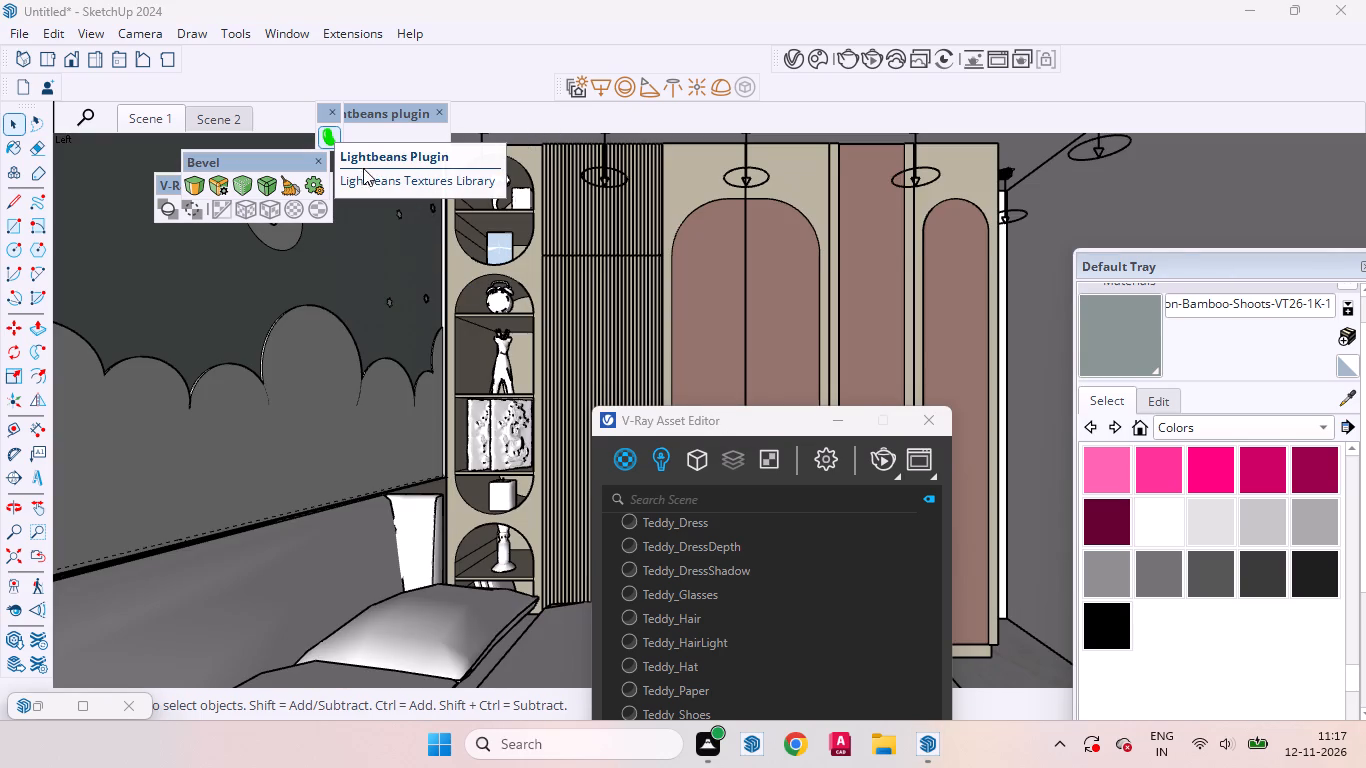
drag(362, 161, 368, 262)
click(333, 111)
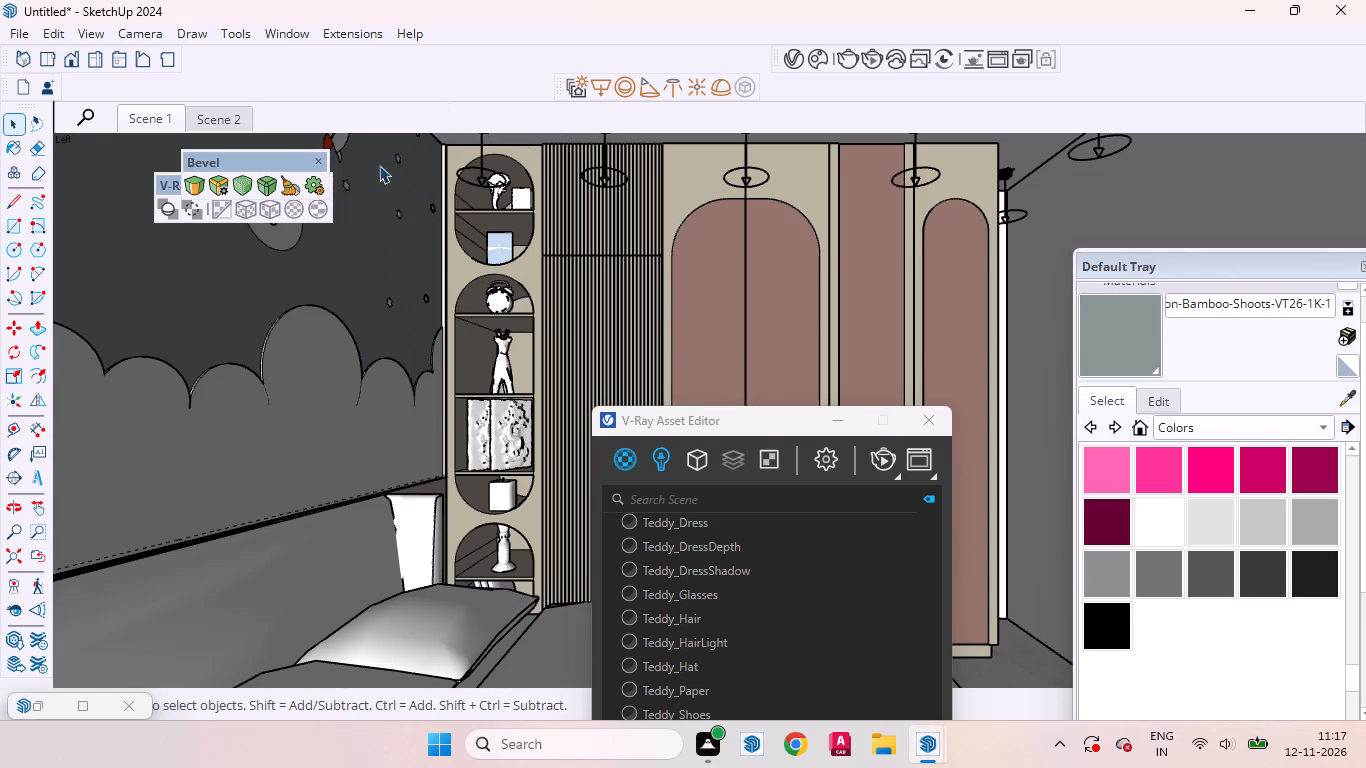
Open the arched display shelf unit for editing, close to the compartment that holds the picture frame.
scroll(461, 194, up, 2)
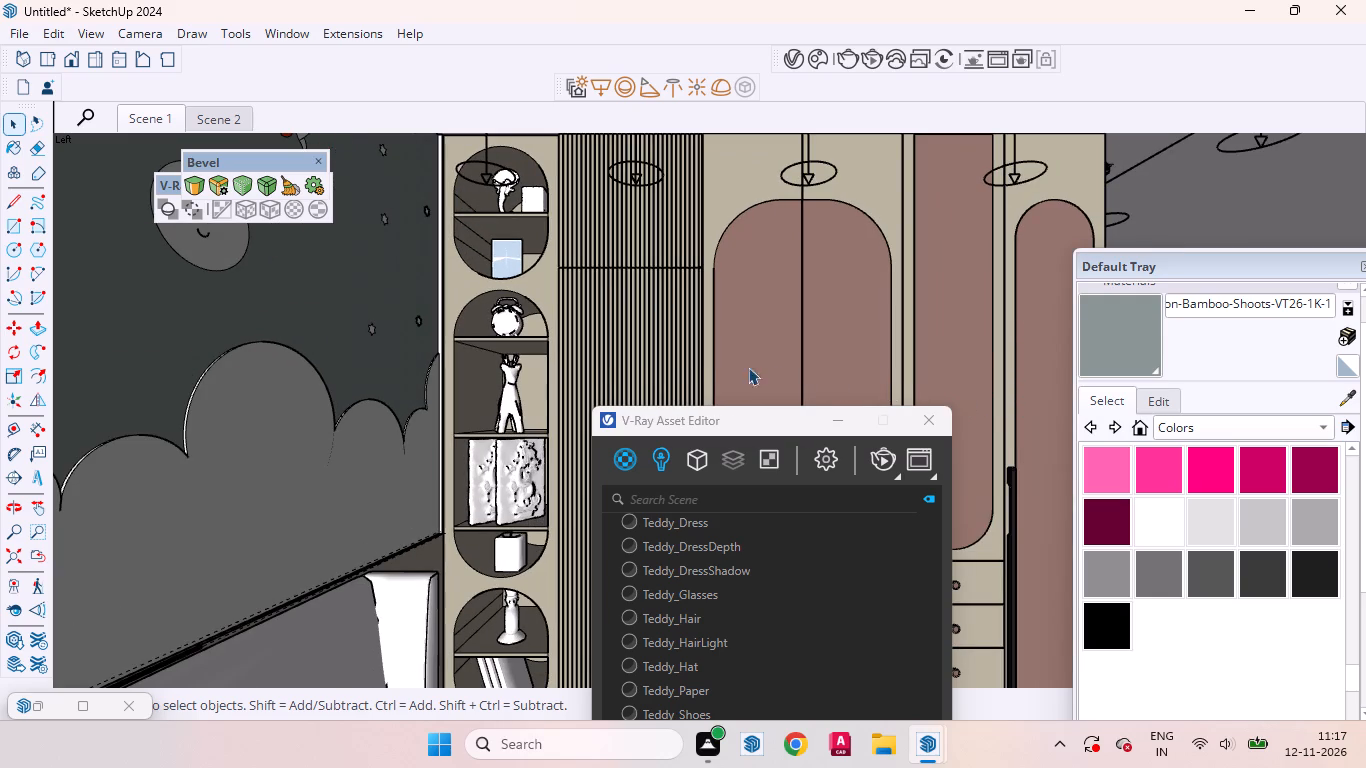
middle_drag(635, 339, 645, 336)
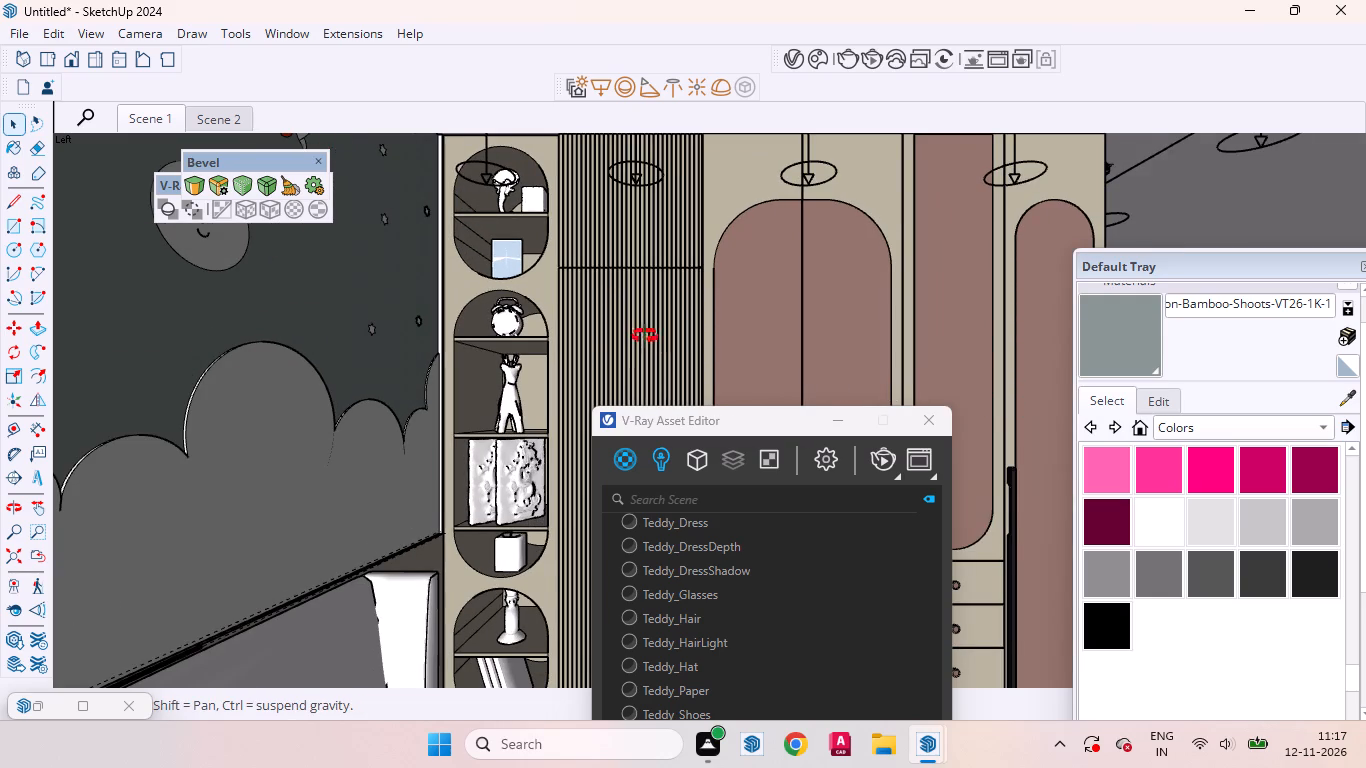
middle_drag(645, 336, 678, 331)
scroll(483, 221, up, 12)
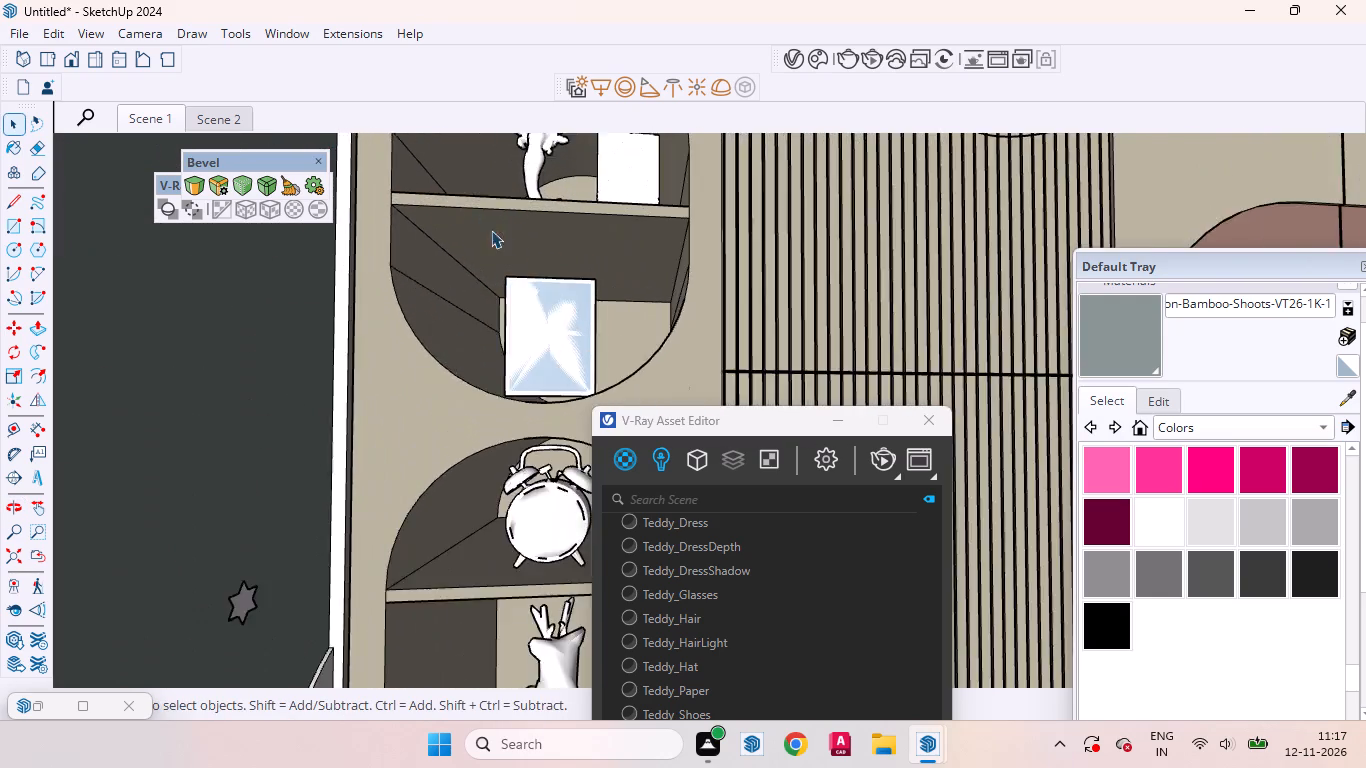
scroll(491, 230, up, 2)
click(603, 255)
middle_drag(684, 259, 611, 294)
double_click(598, 246)
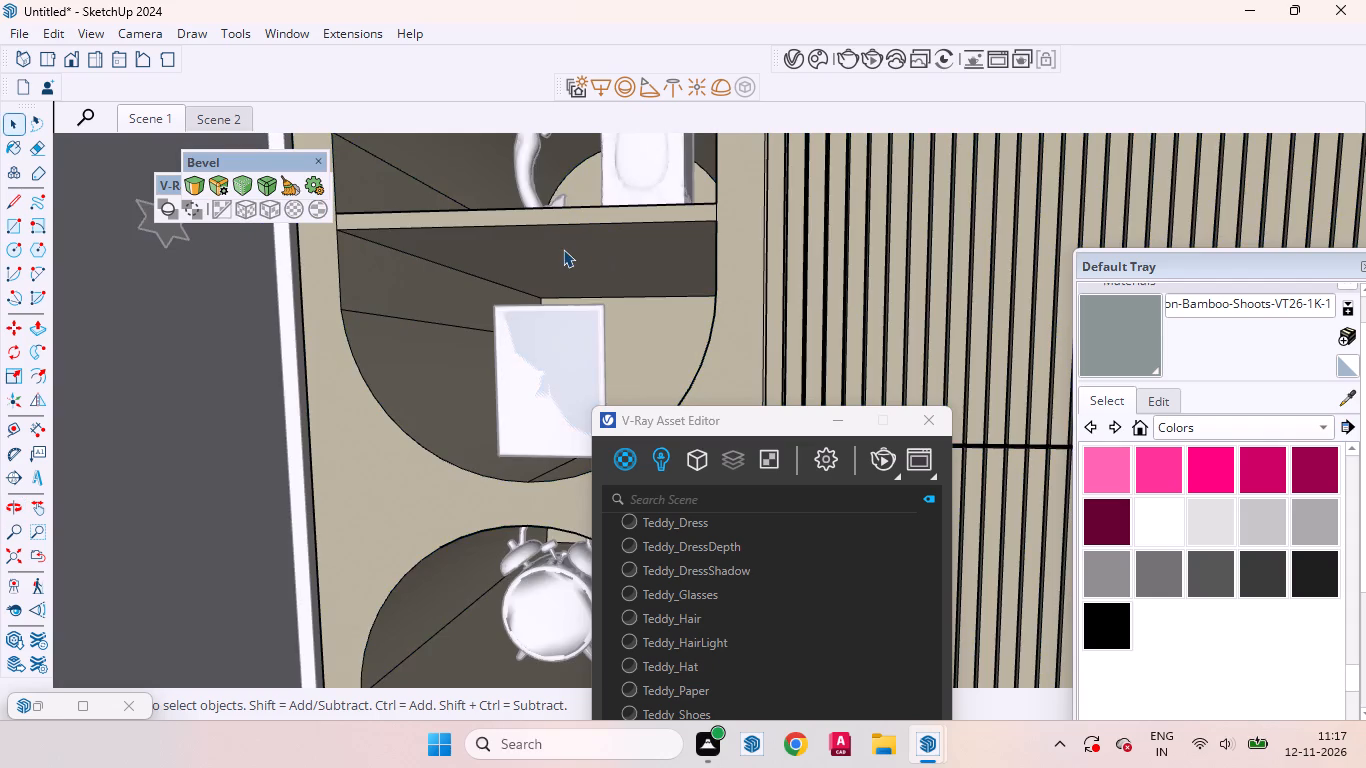
Copy the top rear edge of the picture-frame compartment forward by 1 along the underside of the shelf above.
click(563, 249)
scroll(534, 254, up, 4)
middle_click(556, 256)
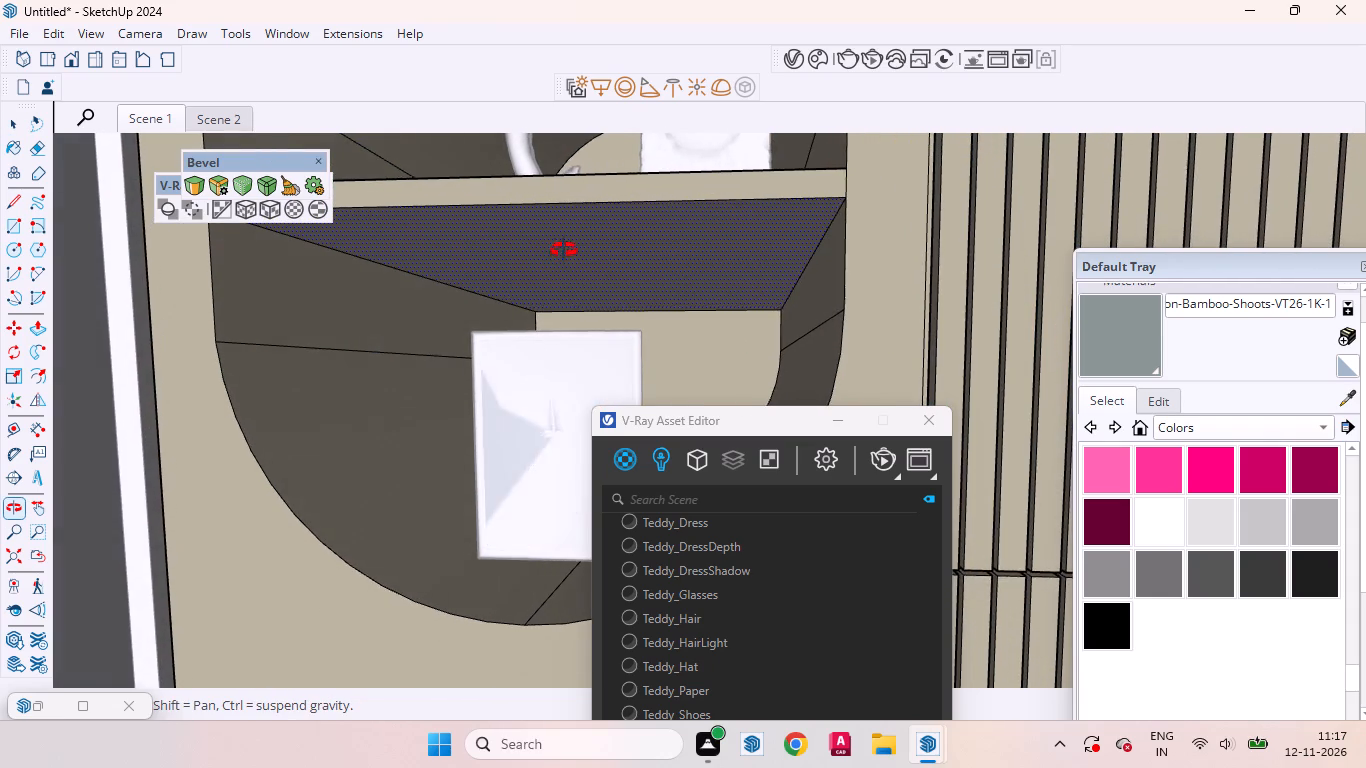
scroll(588, 286, up, 5)
scroll(549, 290, down, 5)
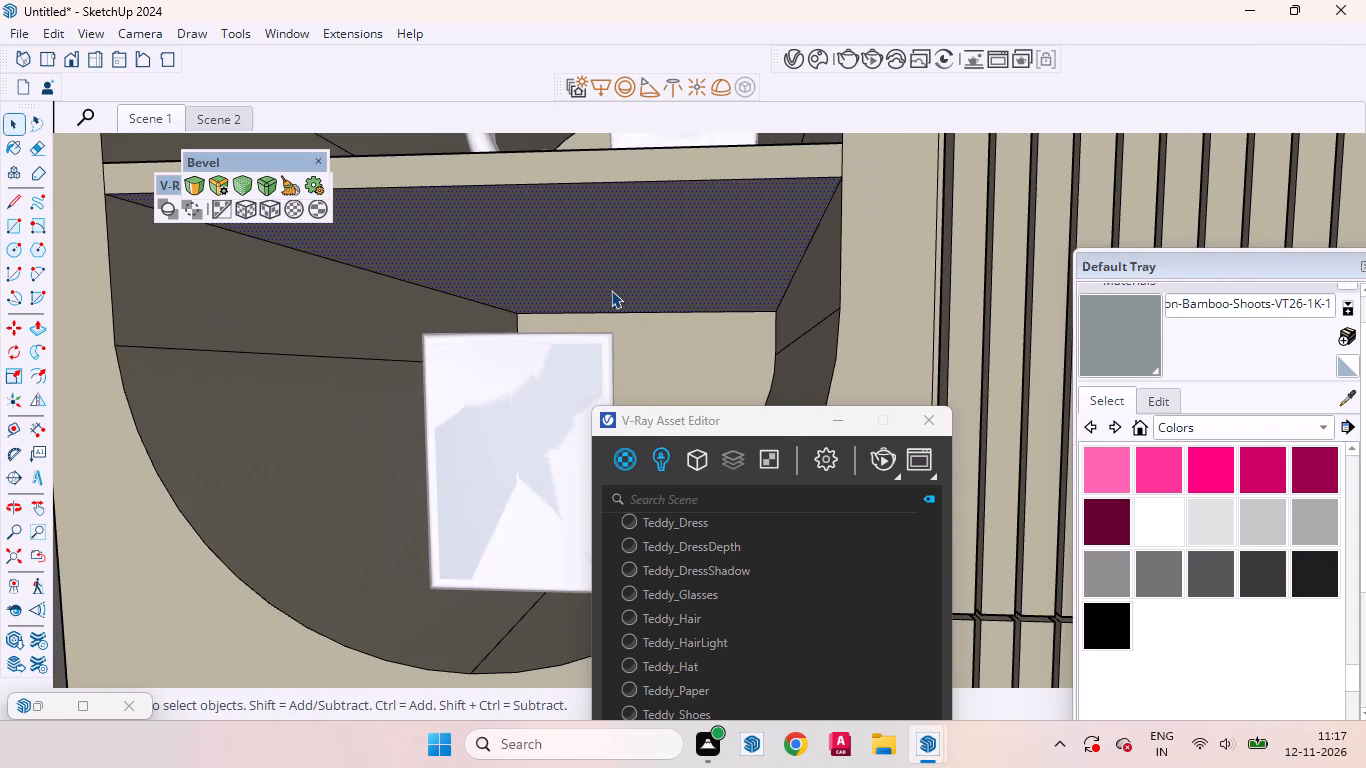
scroll(604, 300, up, 3)
middle_drag(600, 320, 578, 305)
scroll(638, 325, up, 1)
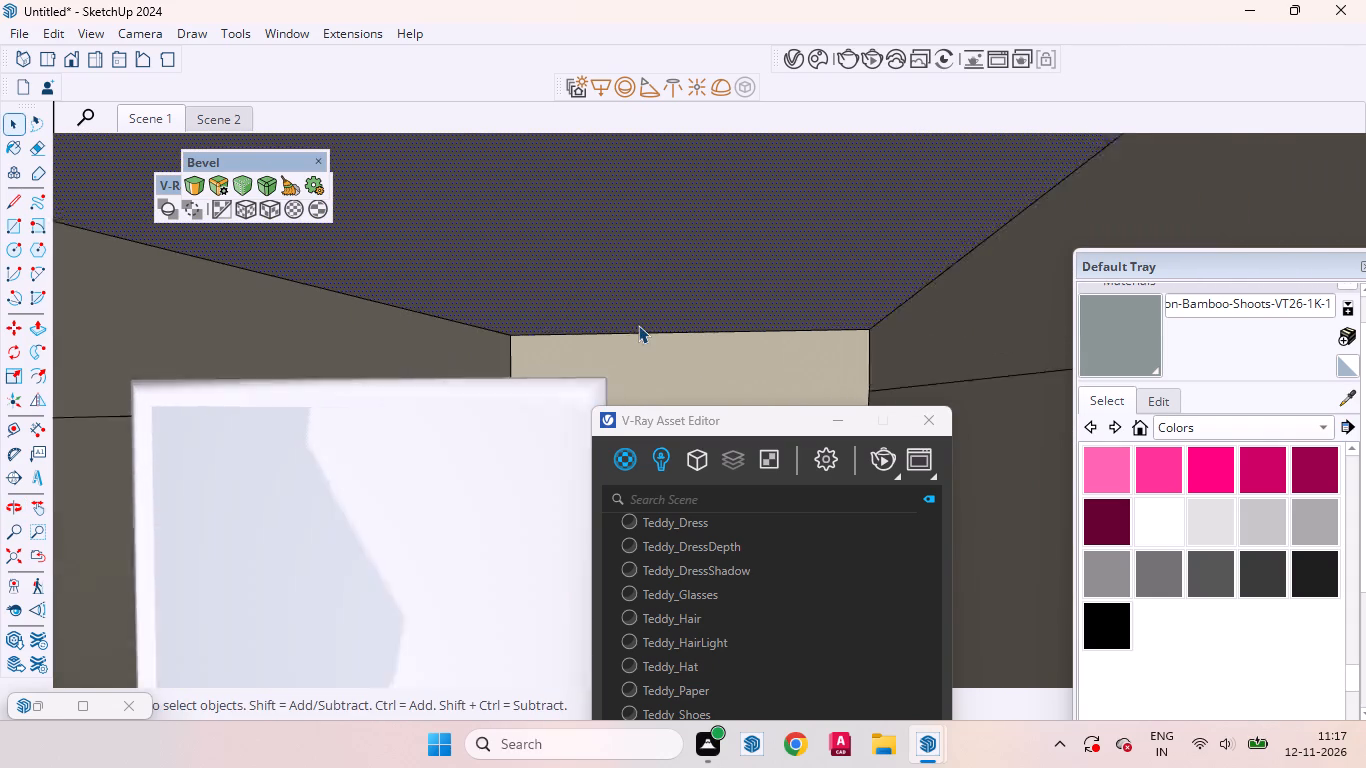
scroll(638, 325, up, 3)
click(654, 339)
click(654, 336)
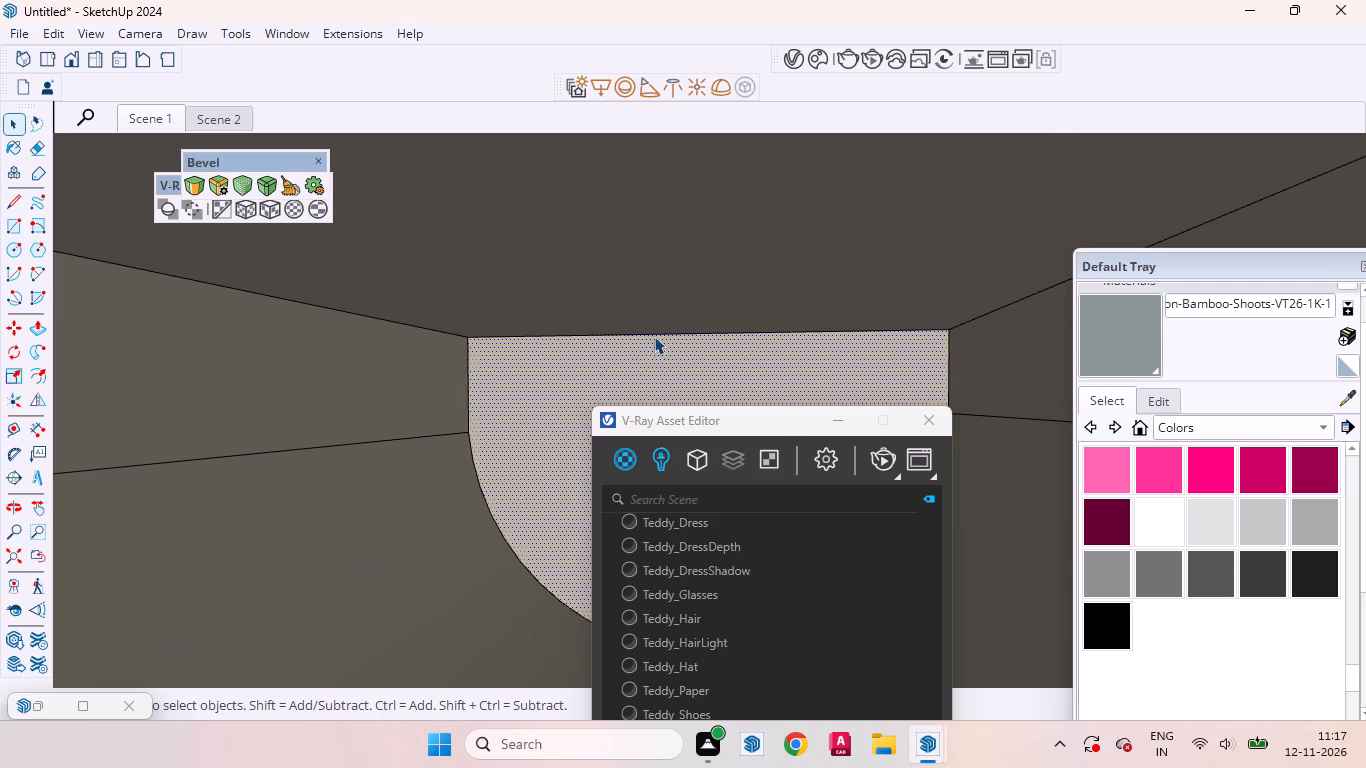
key(m)
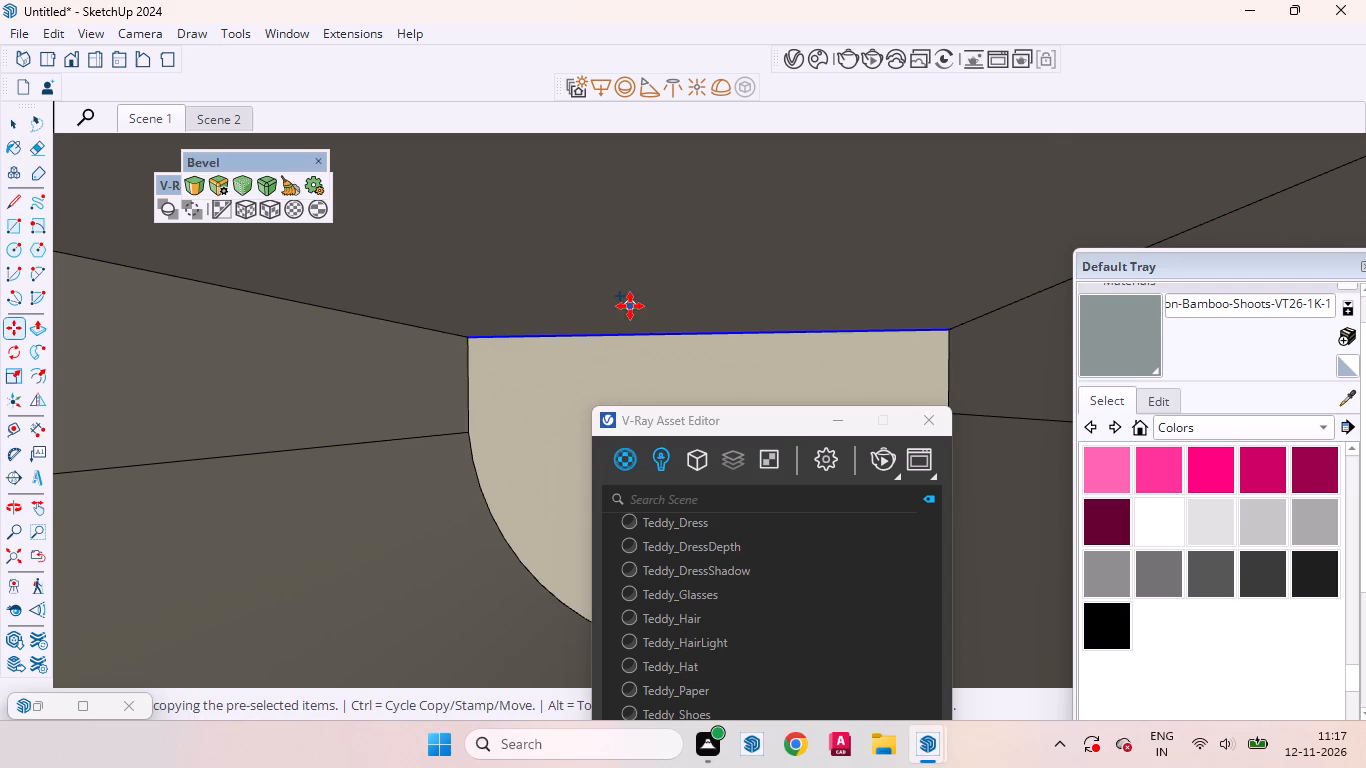
scroll(719, 382, up, 2)
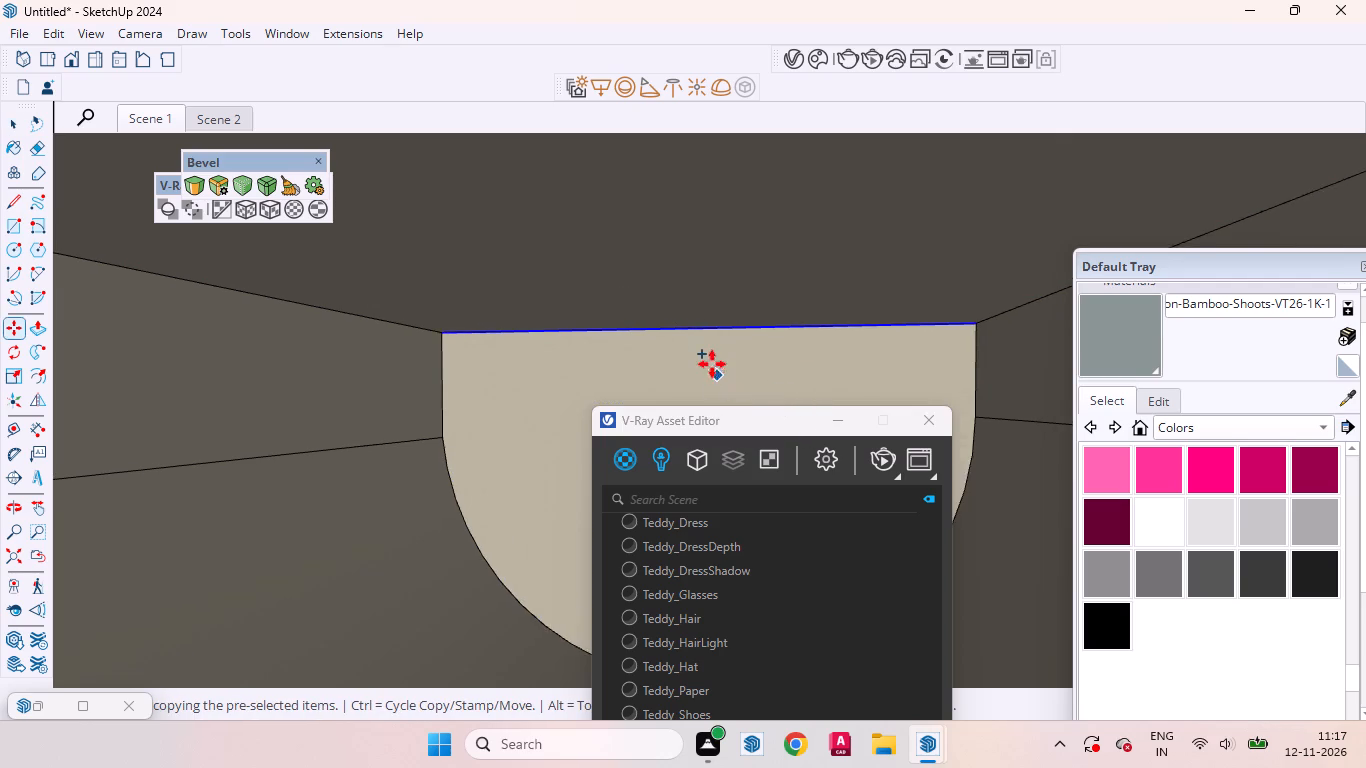
scroll(712, 364, up, 1)
middle_drag(701, 351, 610, 286)
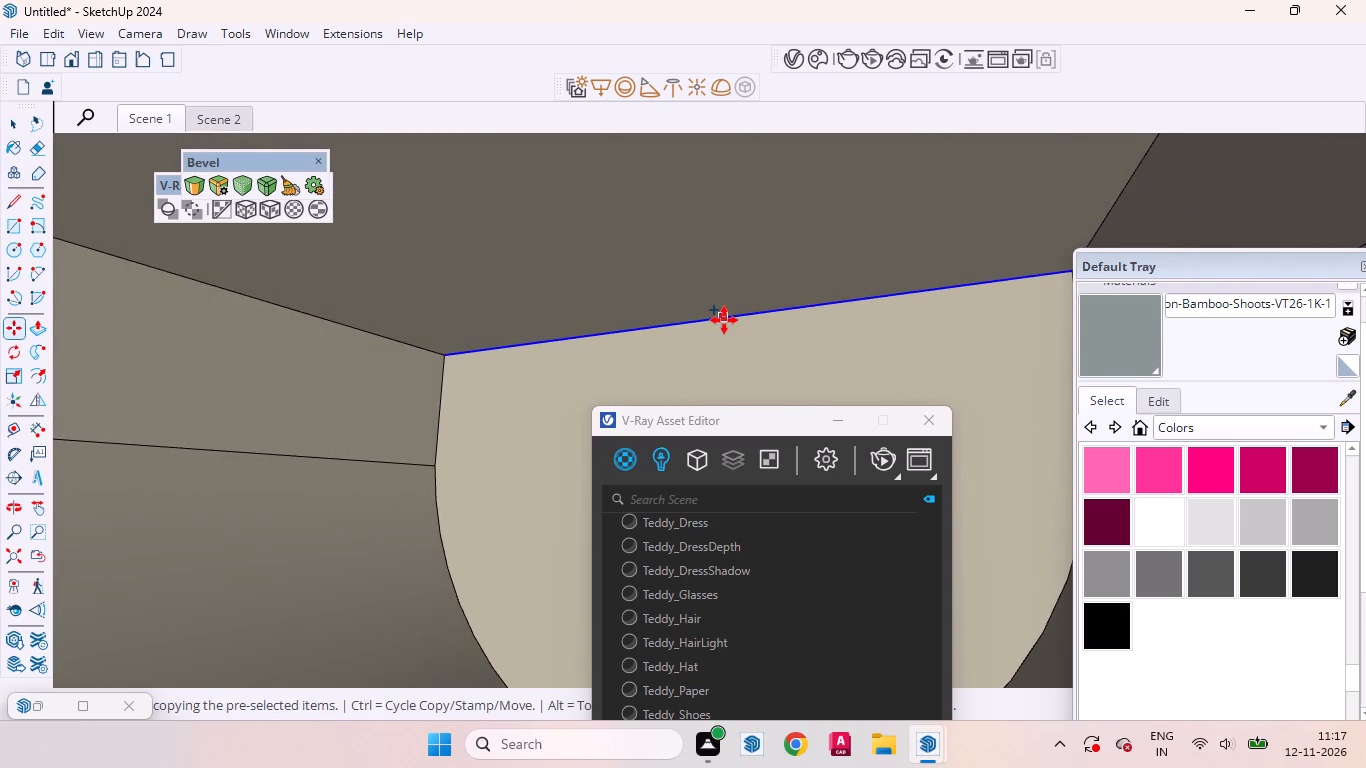
click(724, 320)
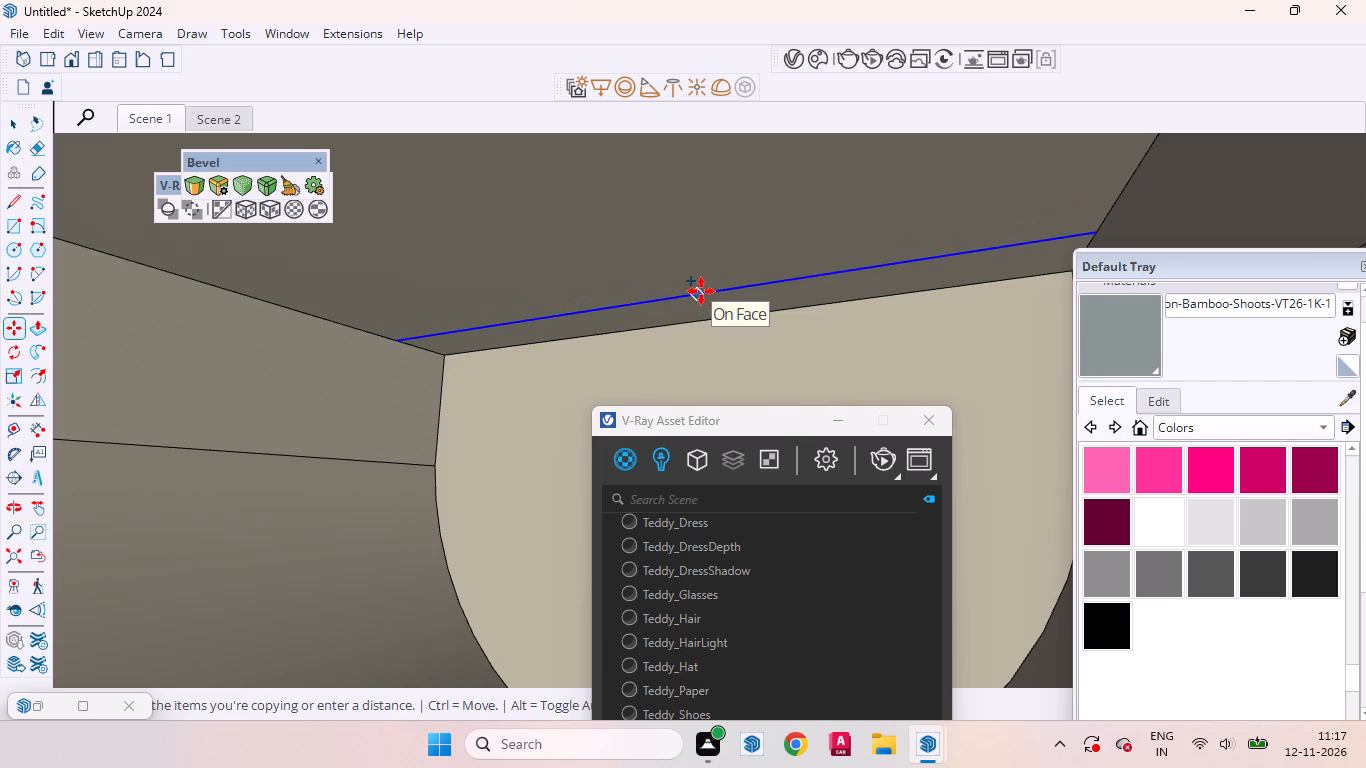
key(1)
key(Return)
key(space)
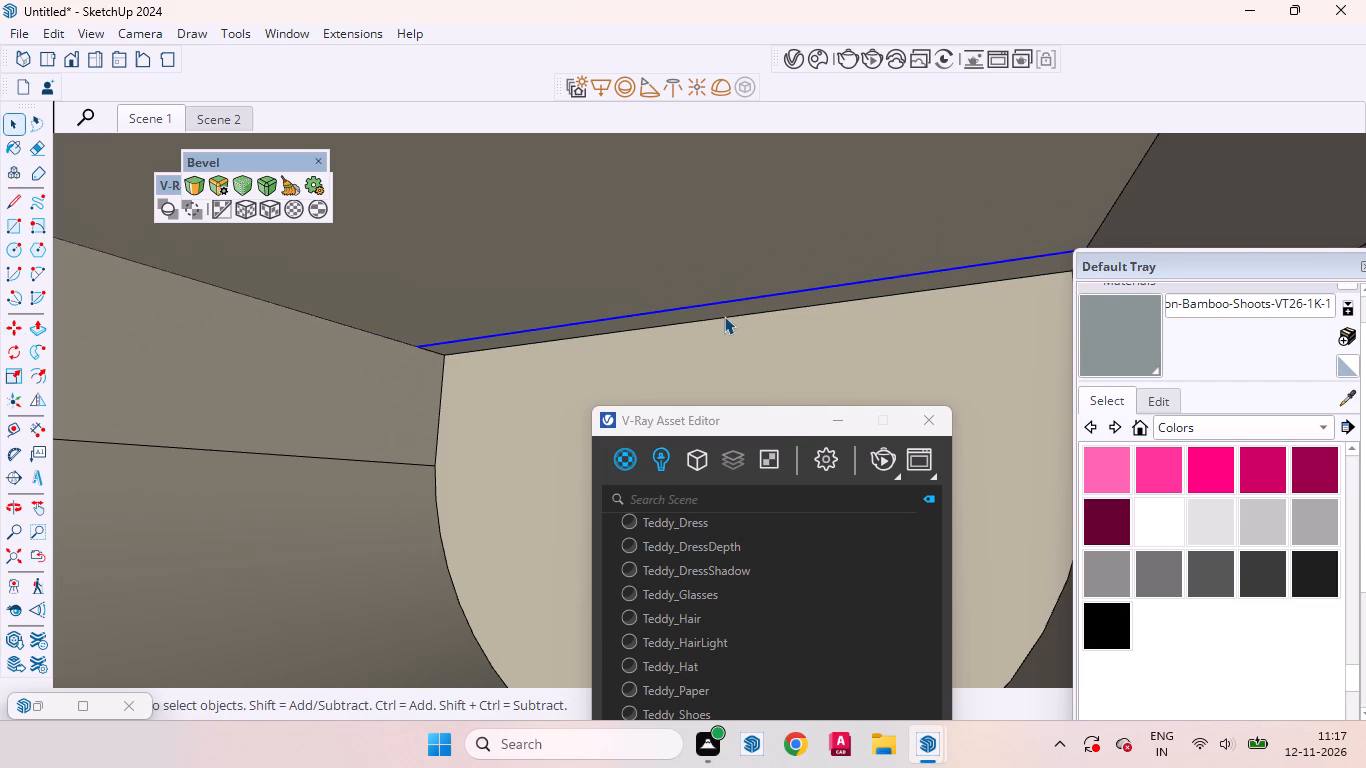
Group the narrow strip above the picture frame and convert it to a V-Ray mesh light.
scroll(724, 316, up, 4)
middle_drag(675, 325, 729, 235)
double_click(677, 318)
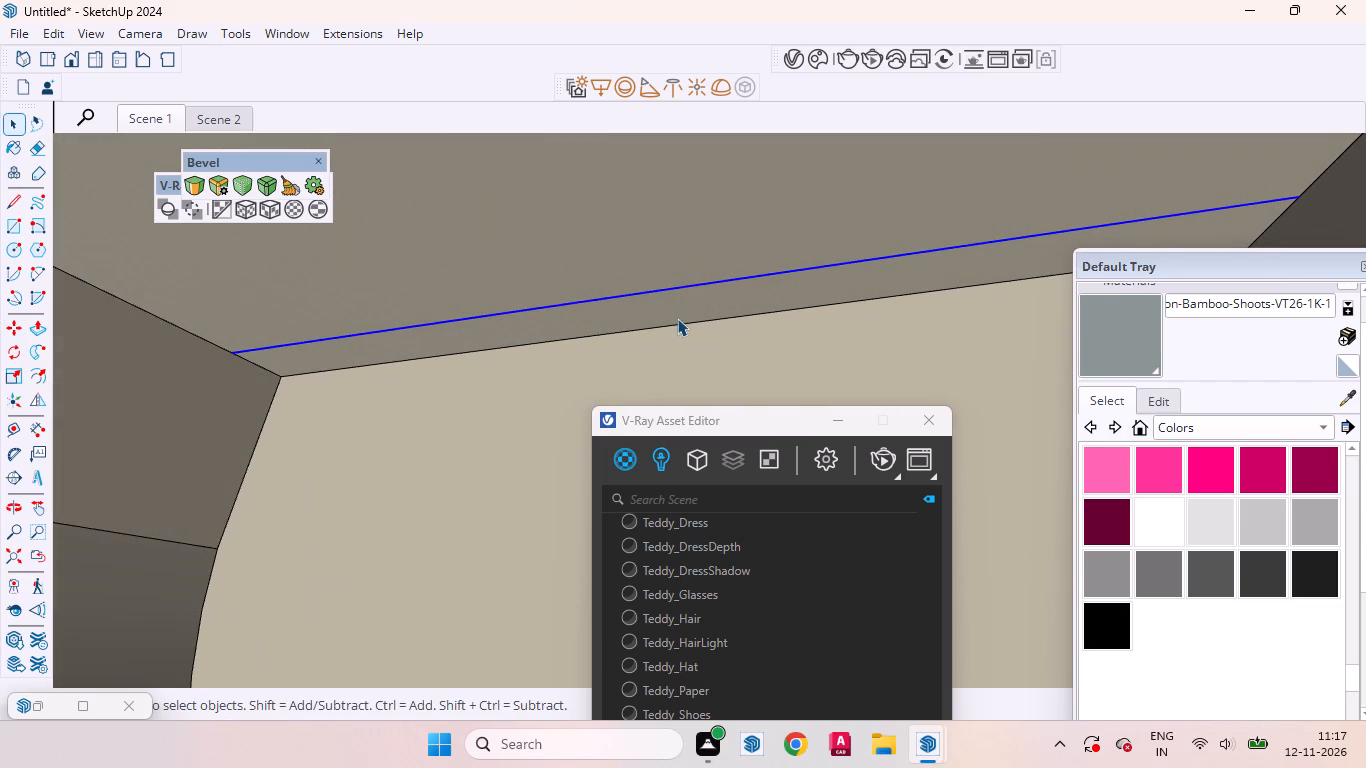
middle_drag(691, 313, 731, 311)
right_click(731, 311)
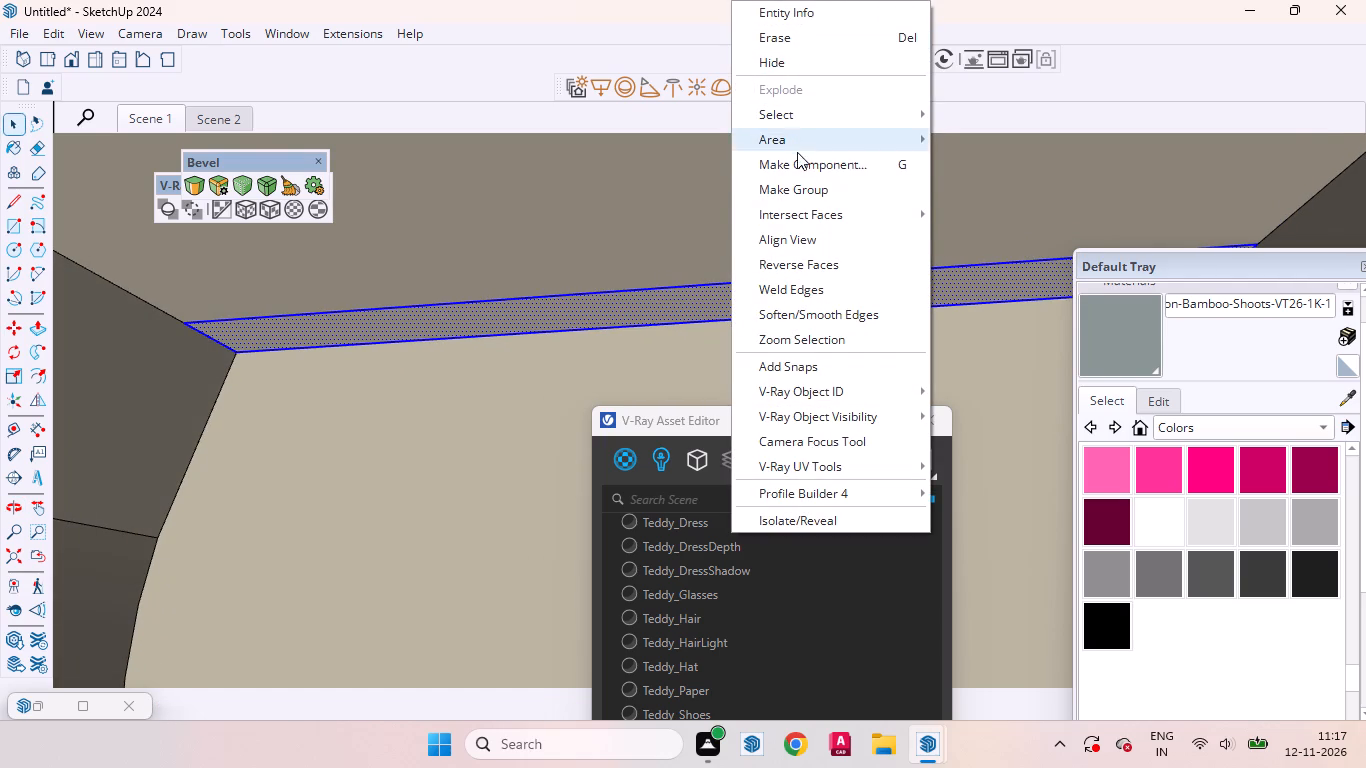
click(803, 189)
click(744, 89)
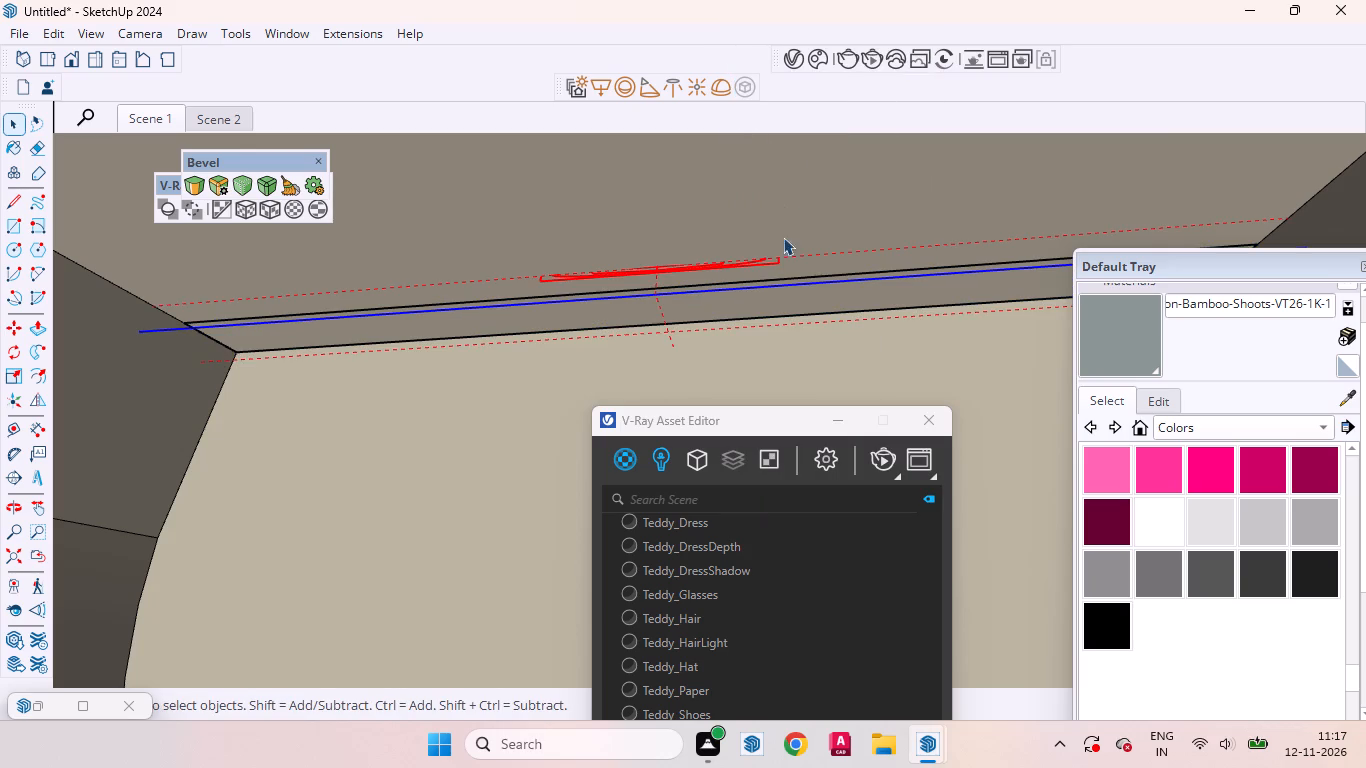
key(space)
From the Scene 1 view, copy the top rear edge of the deer figurine's compartment forward by 1 along the shelf underside.
click(170, 117)
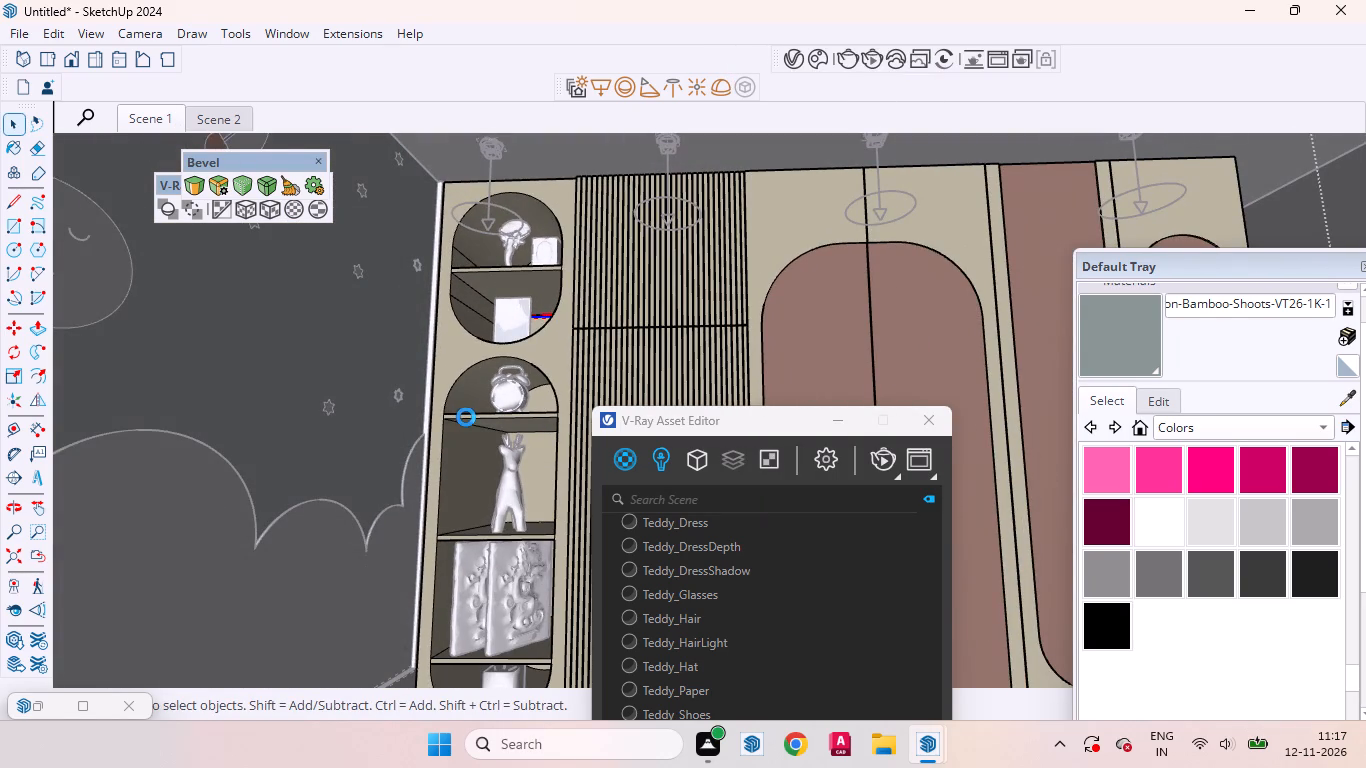
scroll(463, 337, up, 4)
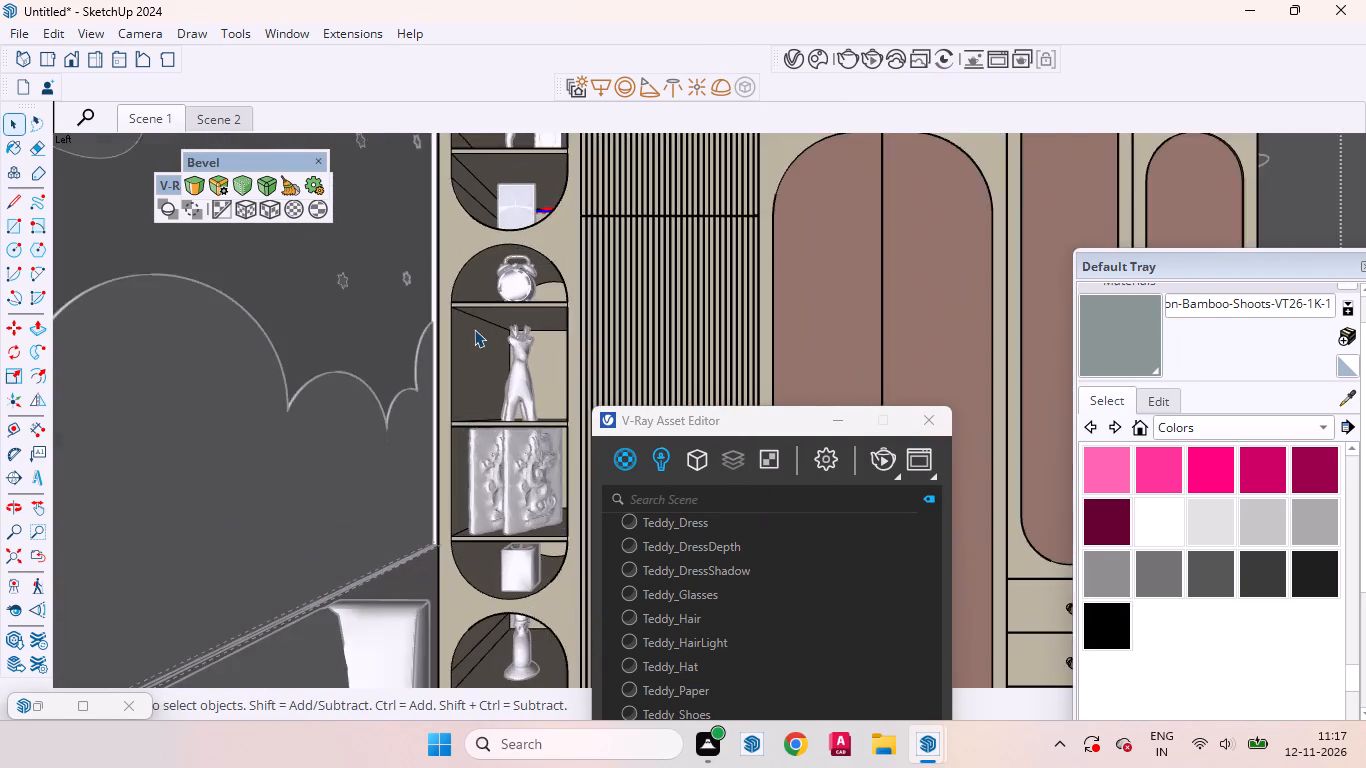
scroll(474, 329, up, 15)
click(575, 302)
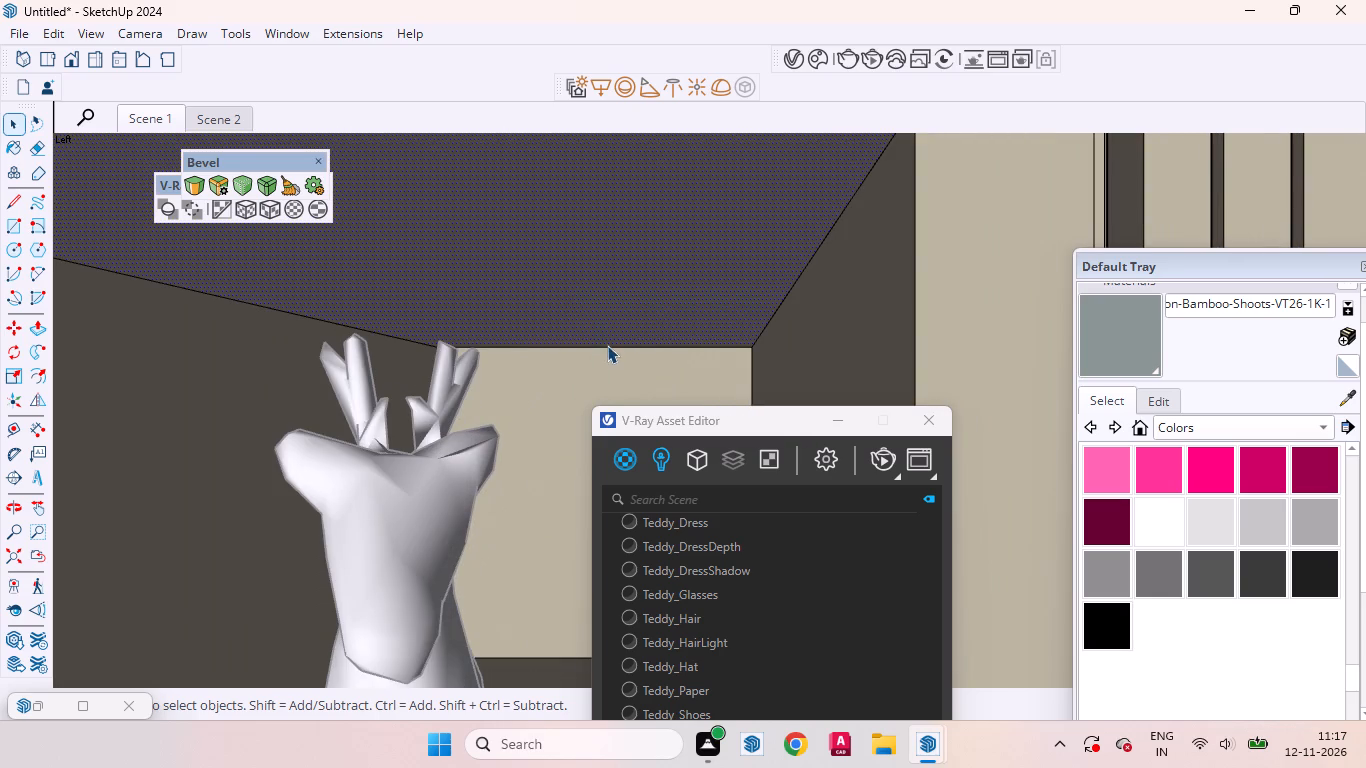
click(608, 350)
key(m)
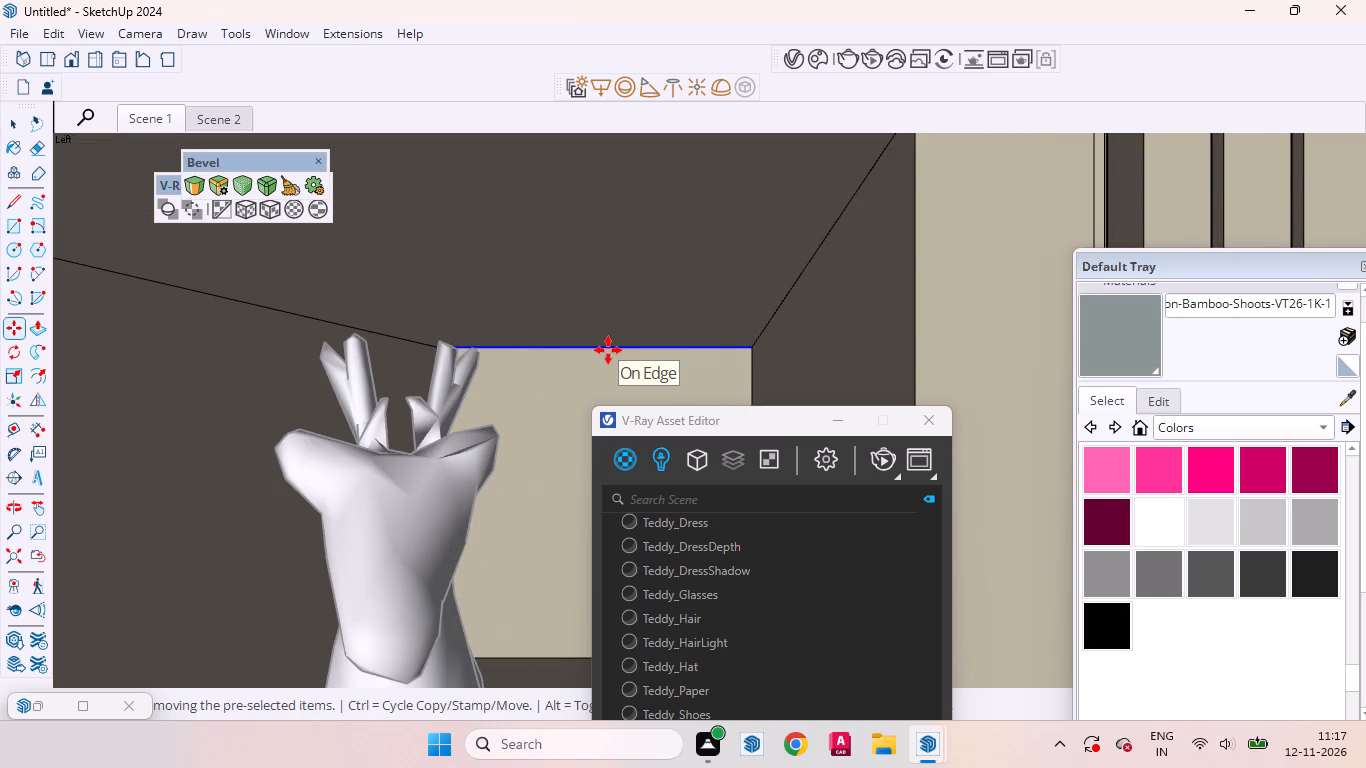
click(608, 350)
middle_drag(603, 321, 480, 265)
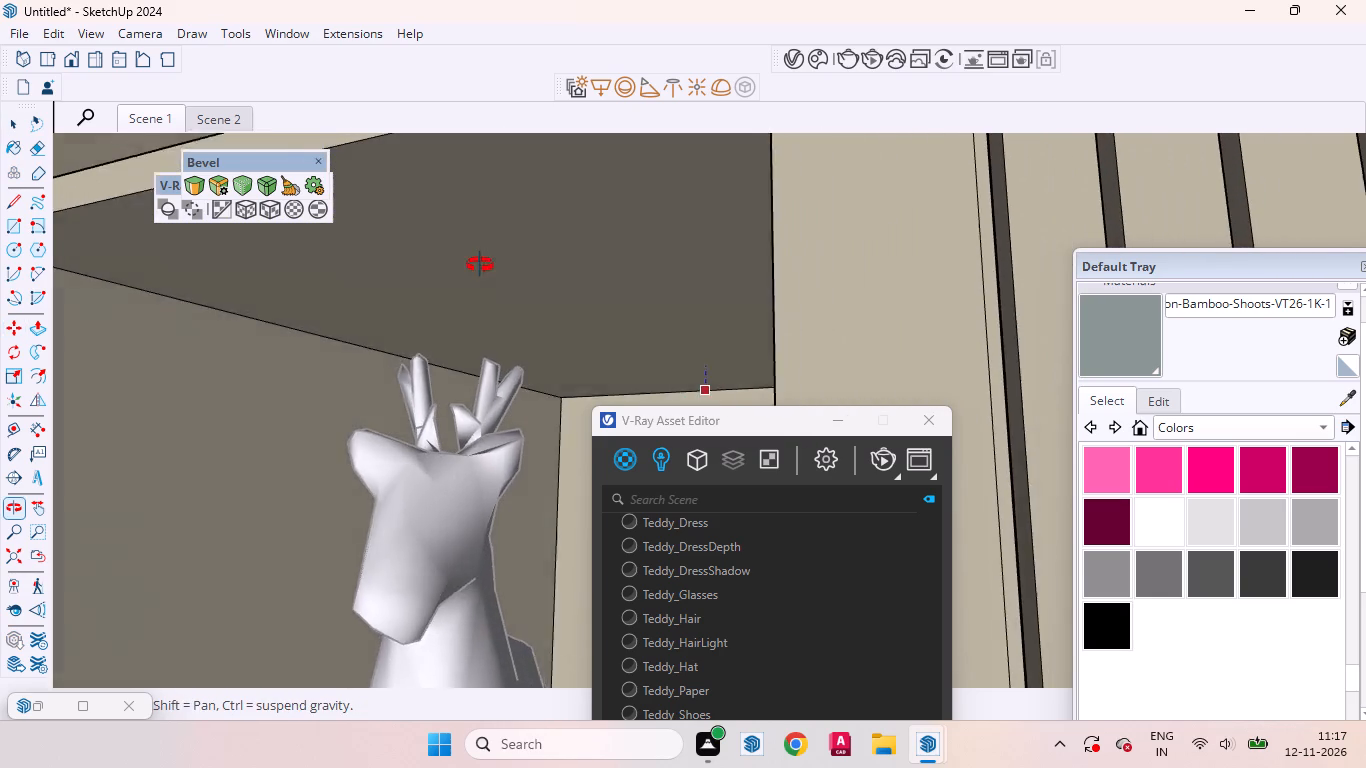
middle_drag(480, 265, 485, 262)
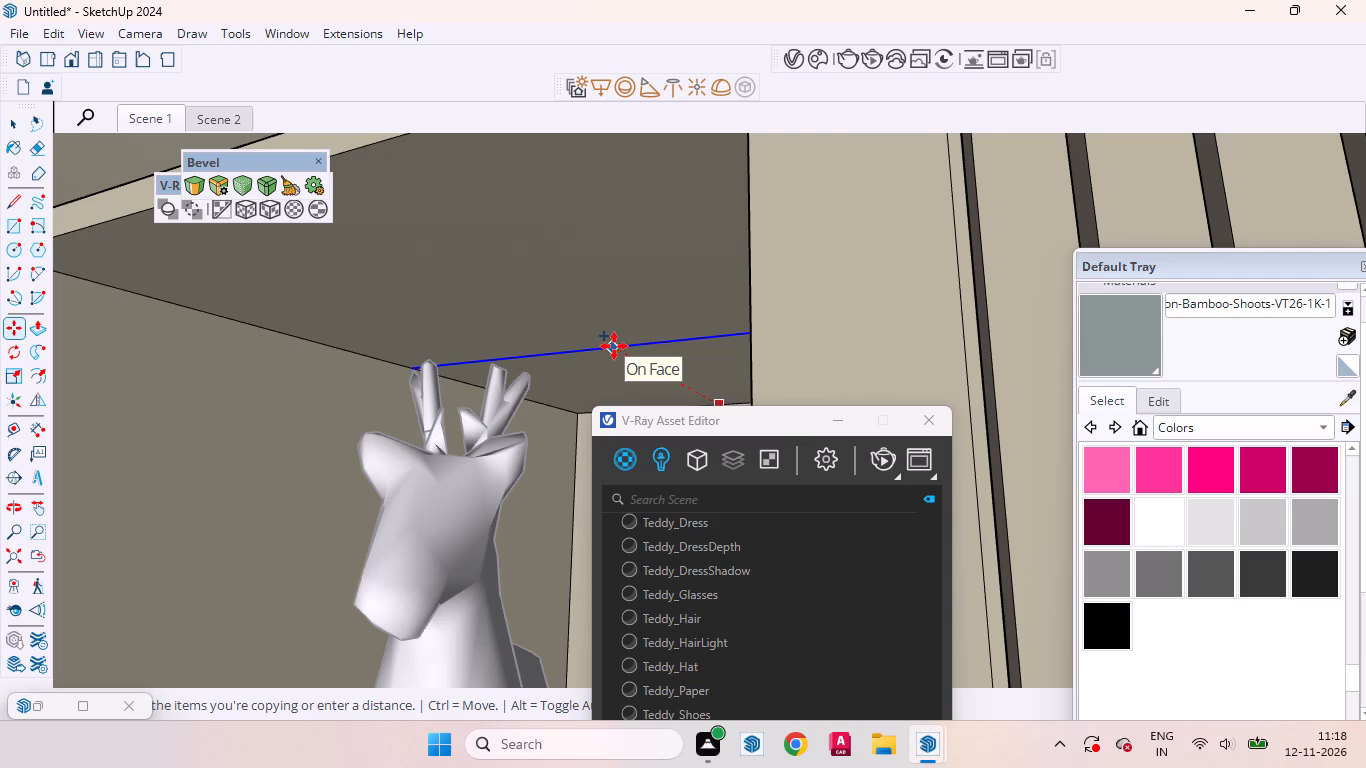
key(1)
key(Return)
key(space)
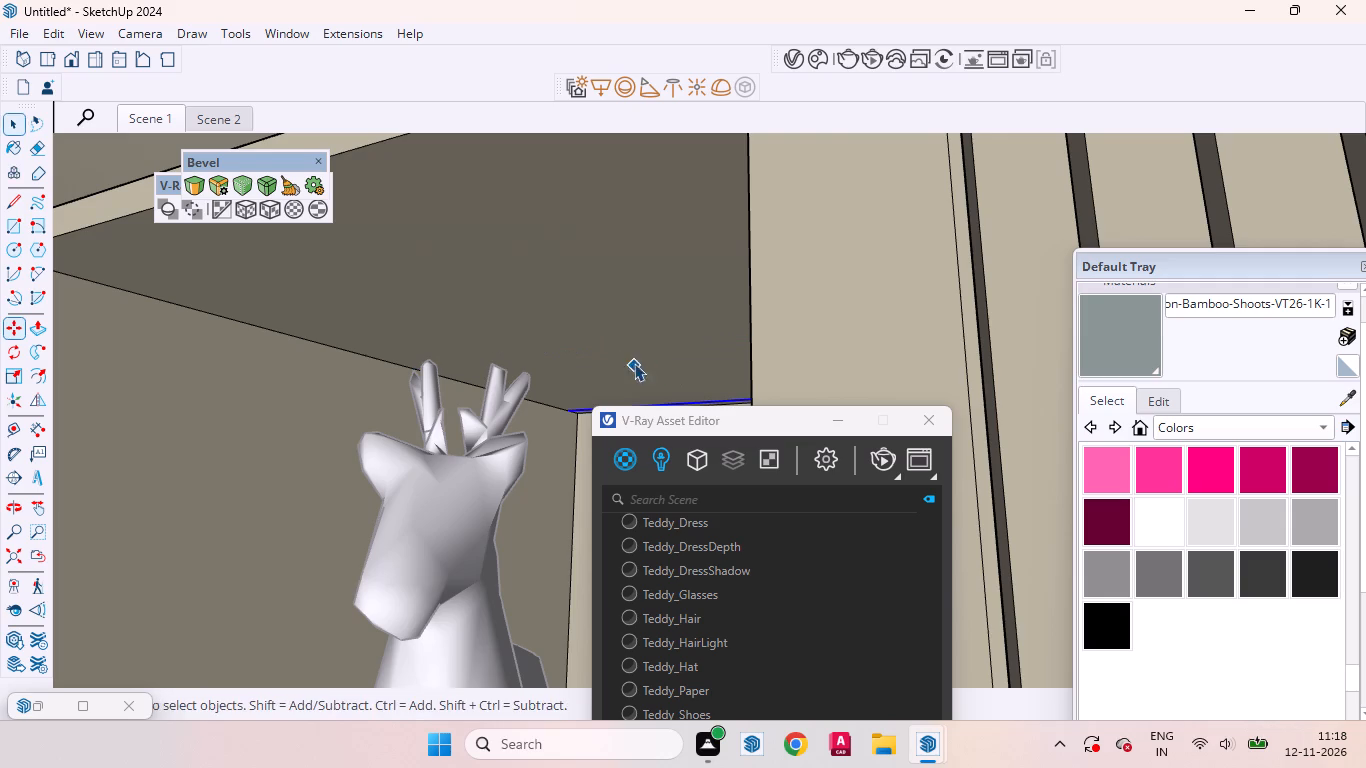
Group the narrow strip above the deer figurine with its edges and convert it to a V-Ray mesh light.
middle_drag(576, 346, 729, 337)
scroll(684, 354, up, 4)
scroll(479, 421, up, 2)
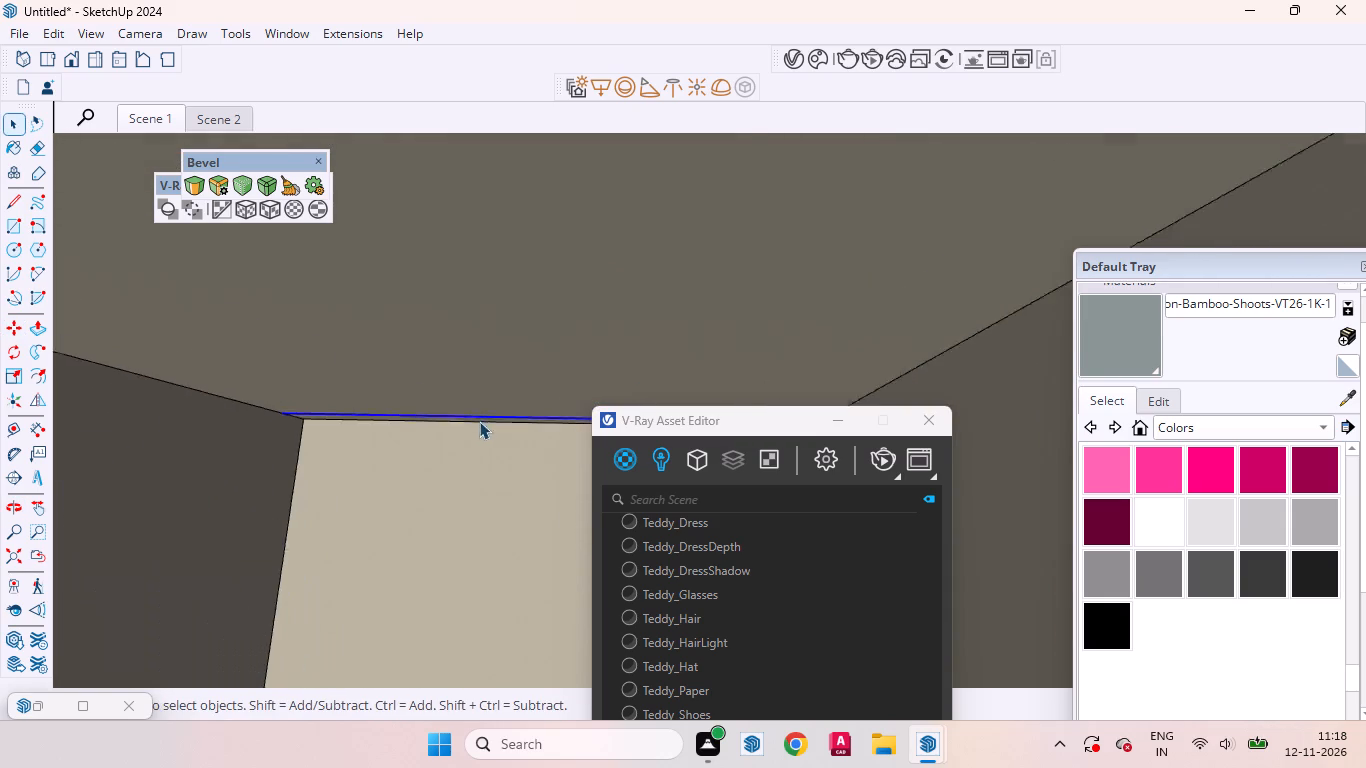
scroll(479, 421, up, 6)
middle_drag(457, 423, 448, 303)
click(433, 421)
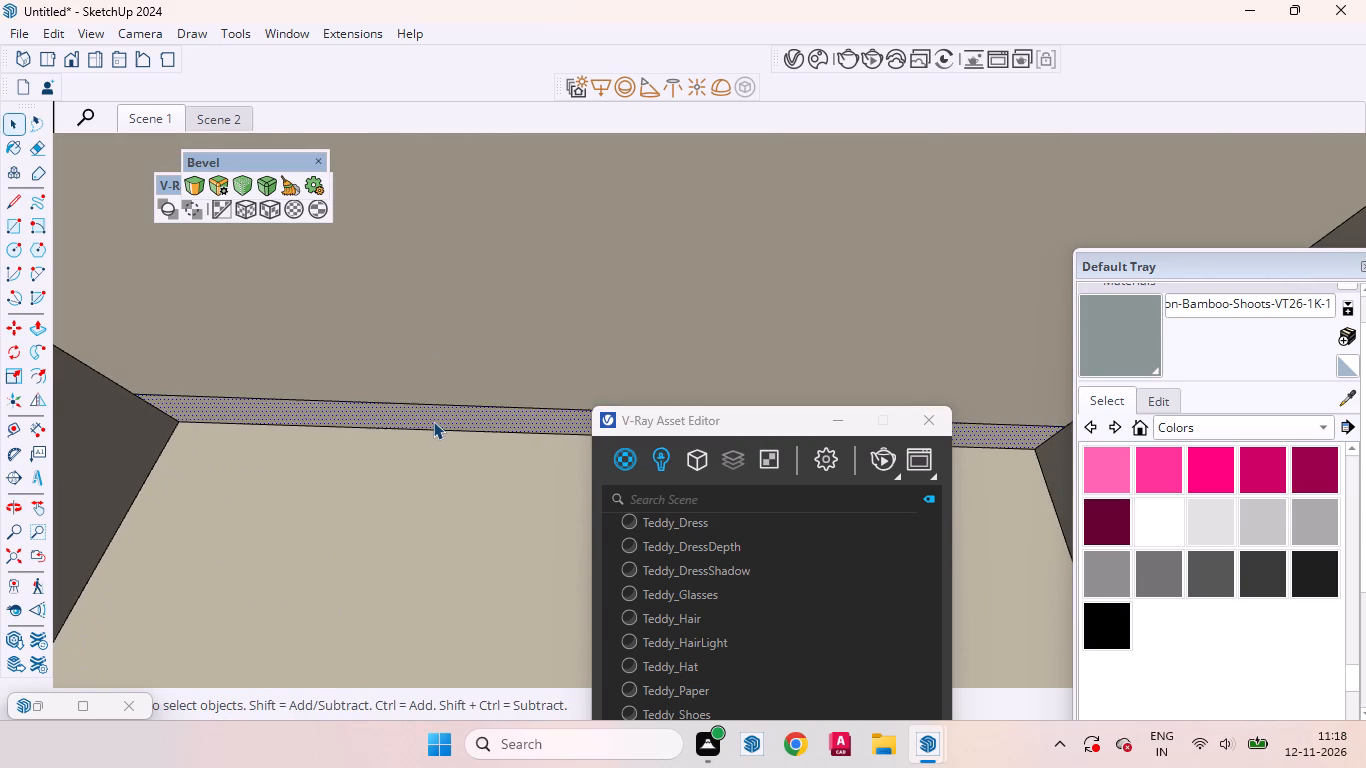
double_click(433, 421)
click(433, 421)
click(430, 421)
double_click(429, 421)
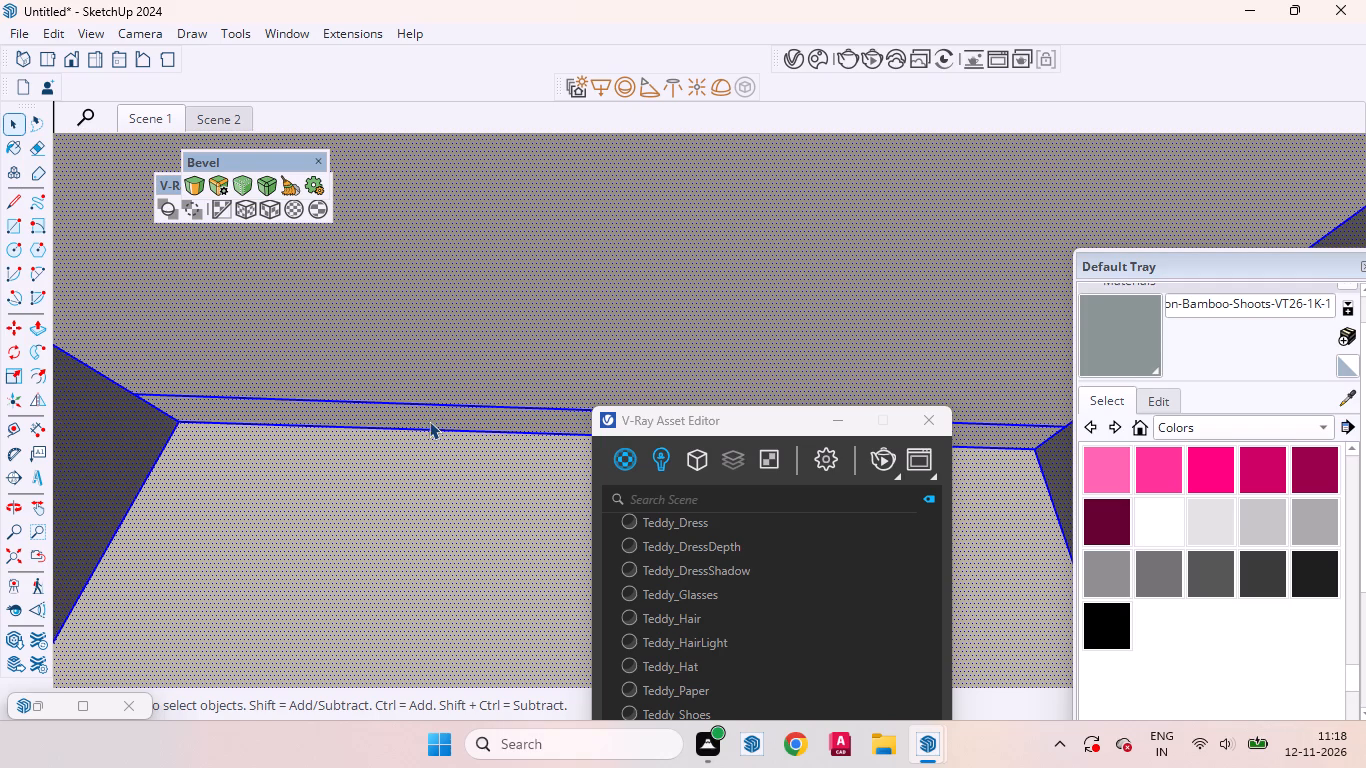
click(453, 321)
double_click(428, 414)
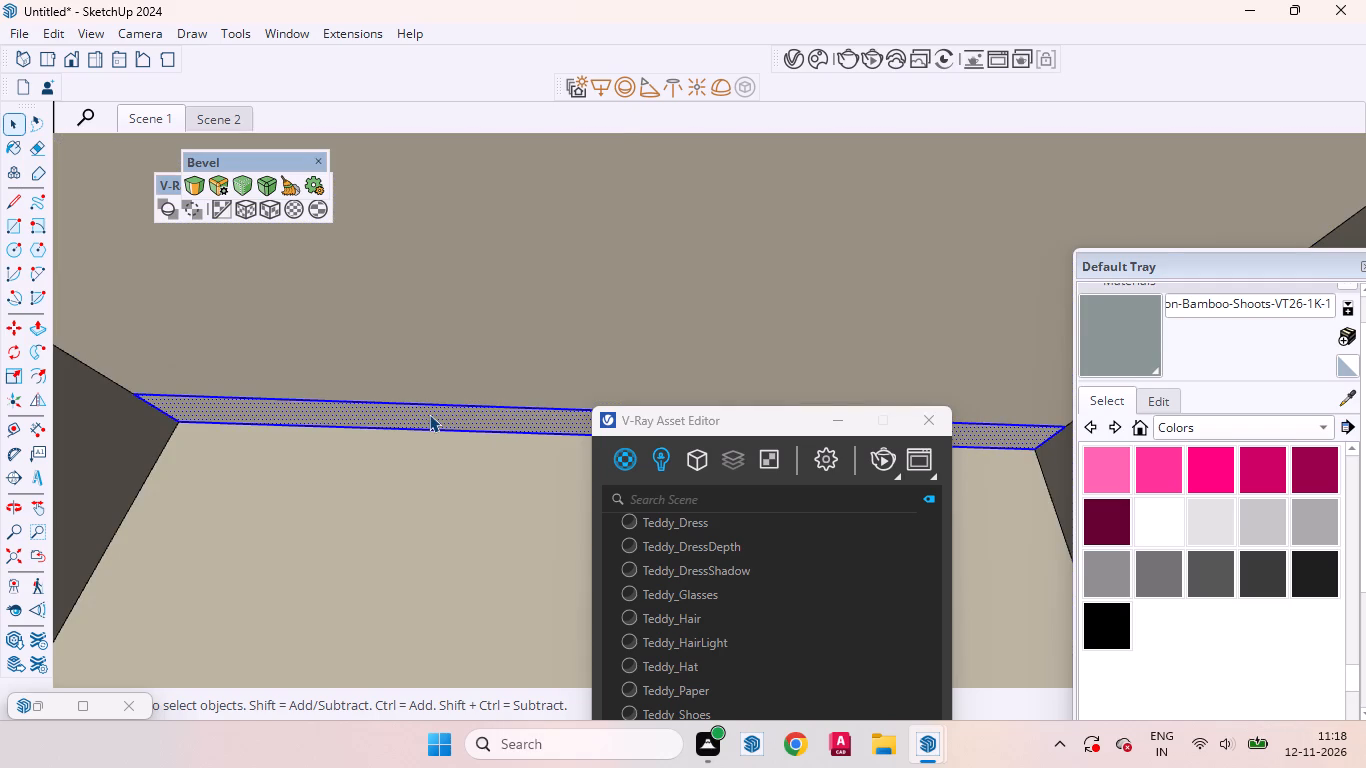
right_click(429, 414)
click(530, 184)
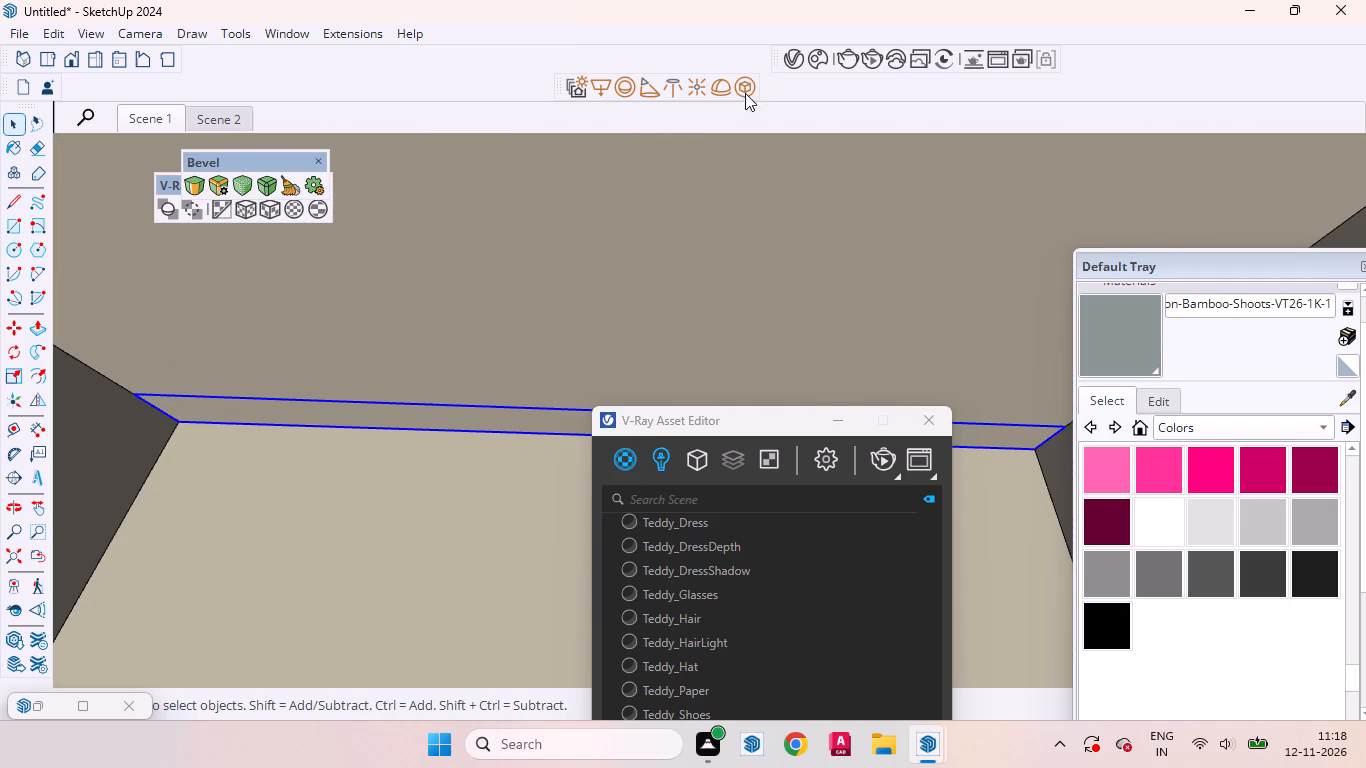
click(747, 86)
key(space)
From the Scene 1 view, copy the top rear edge of the relief panels' compartment forward by 1 along the shelf underside.
click(146, 119)
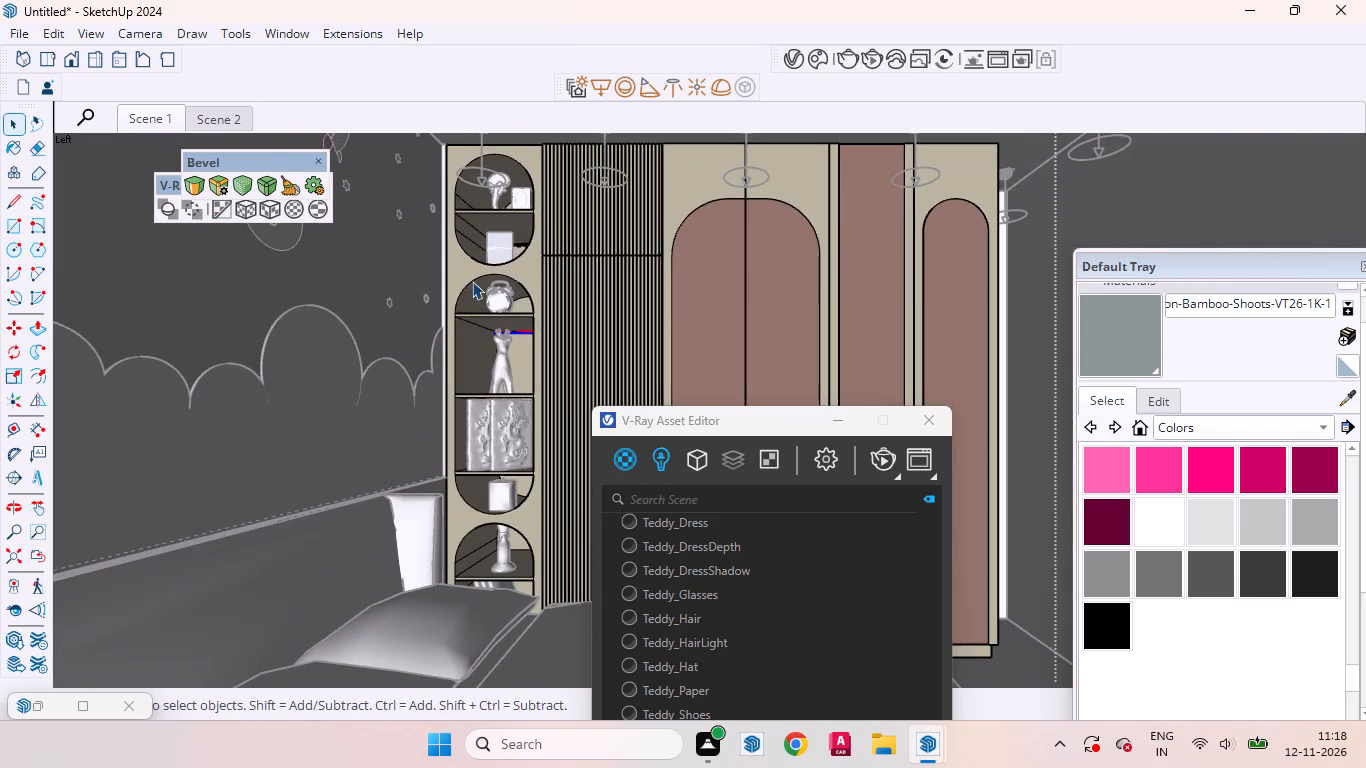
scroll(510, 224, up, 3)
scroll(509, 249, down, 3)
scroll(527, 418, up, 5)
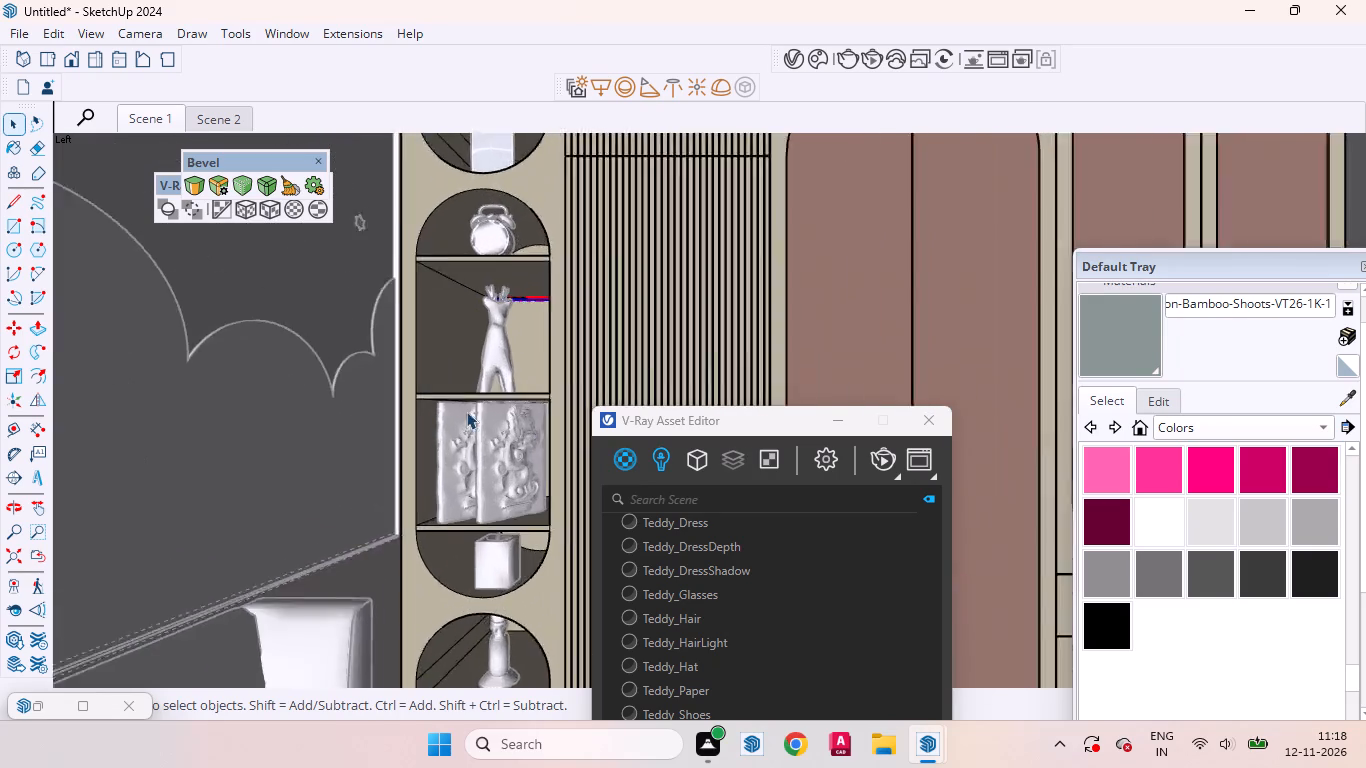
scroll(466, 411, up, 7)
middle_drag(535, 422, 529, 352)
scroll(396, 297, down, 4)
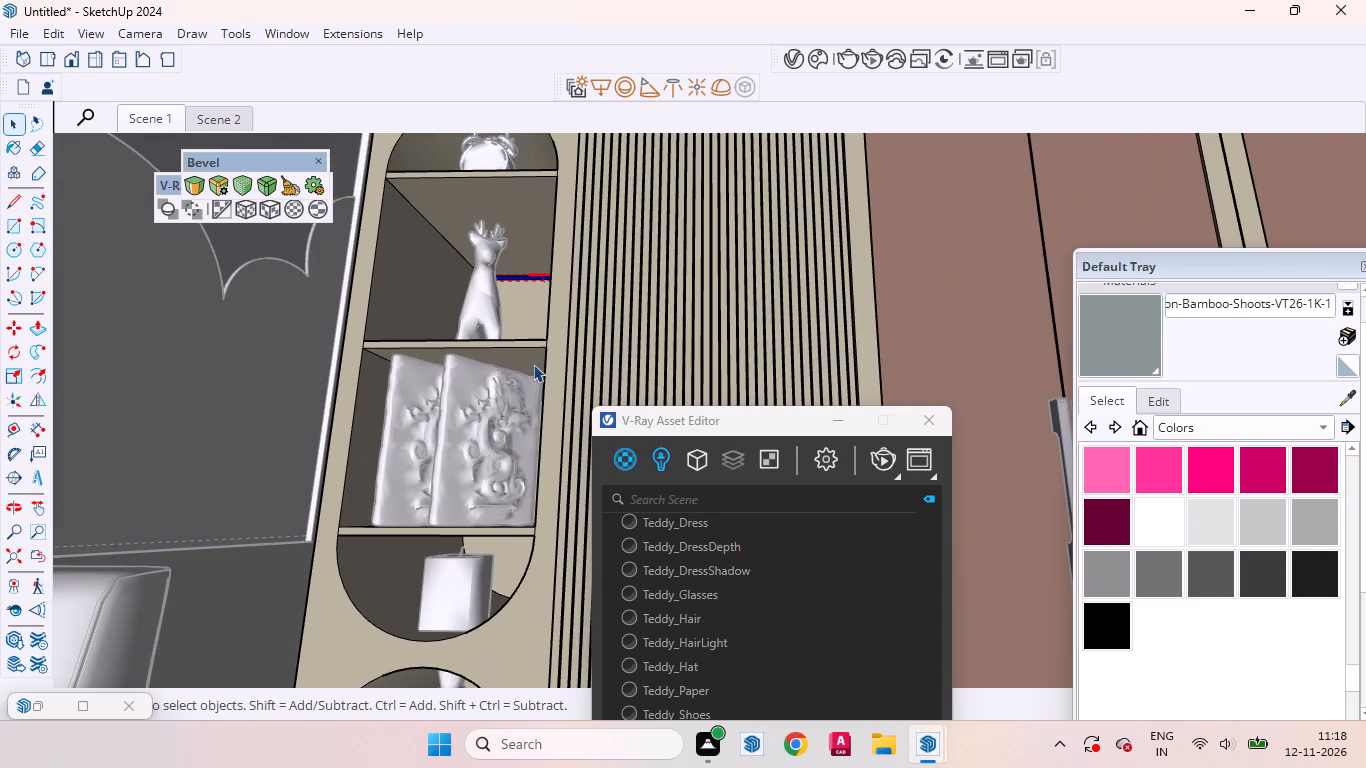
click(534, 360)
scroll(518, 360, up, 10)
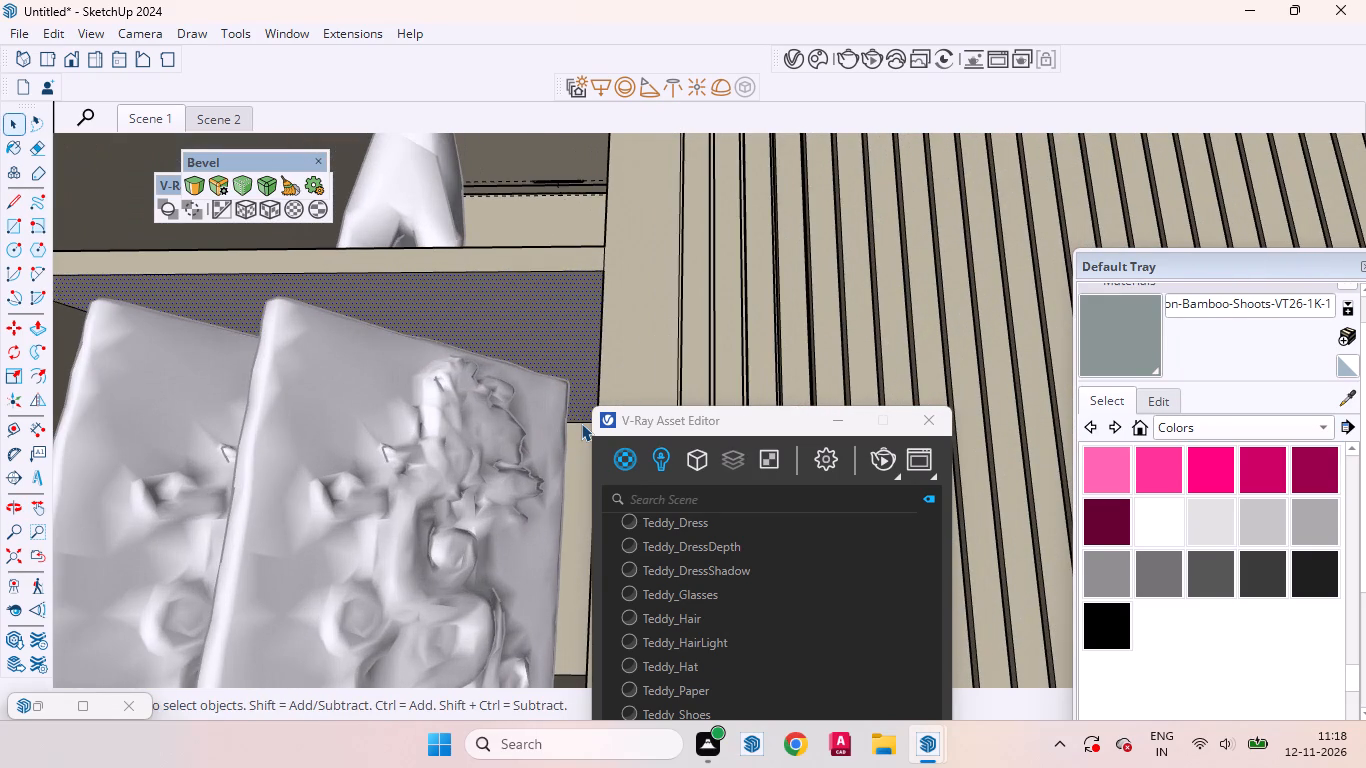
click(581, 423)
scroll(581, 423, up, 3)
key(m)
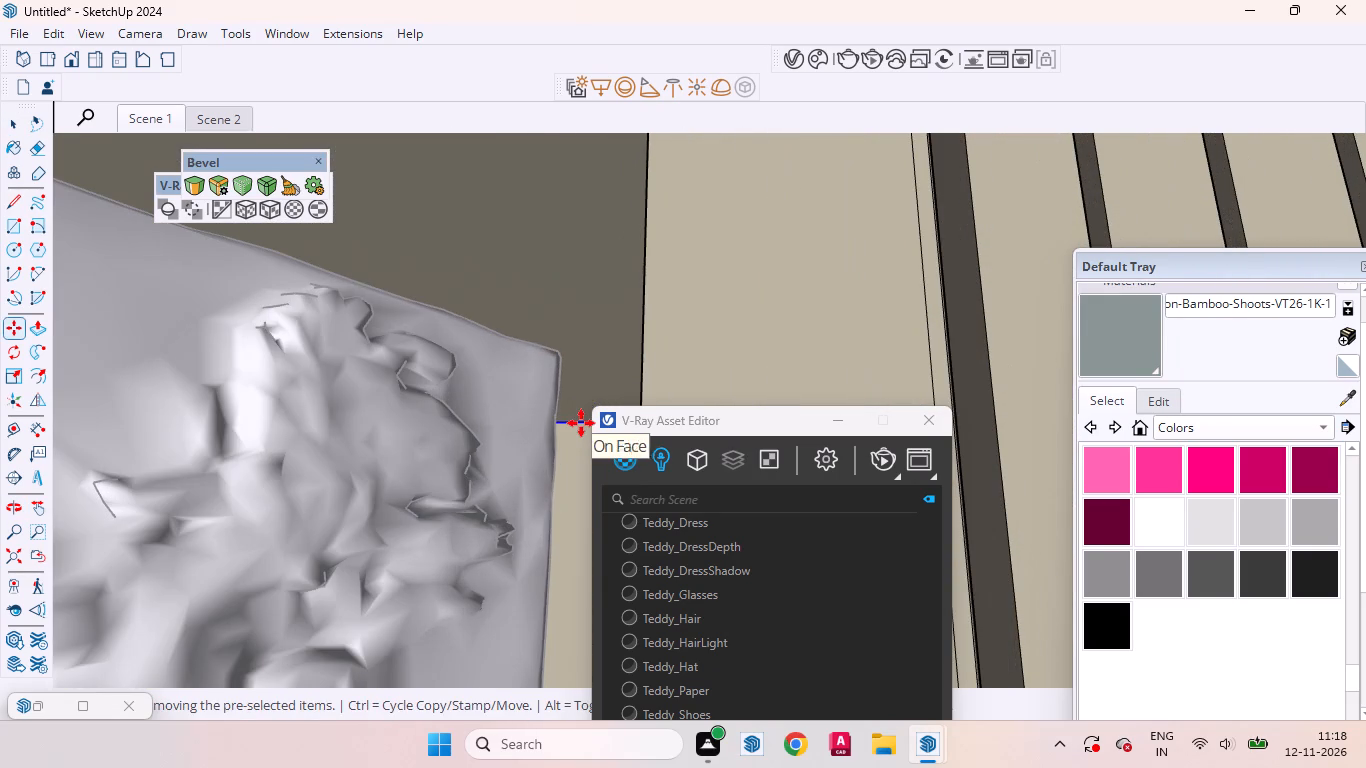
click(581, 423)
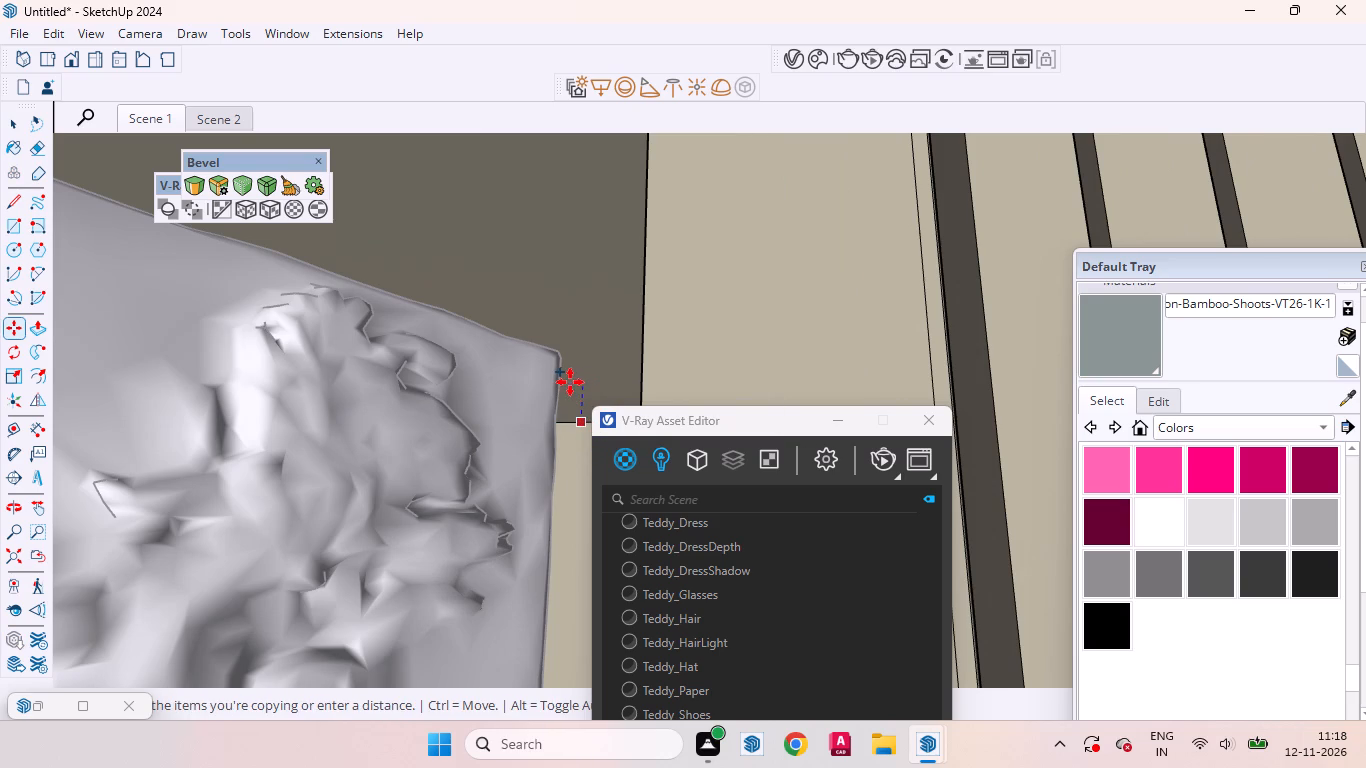
key(Left)
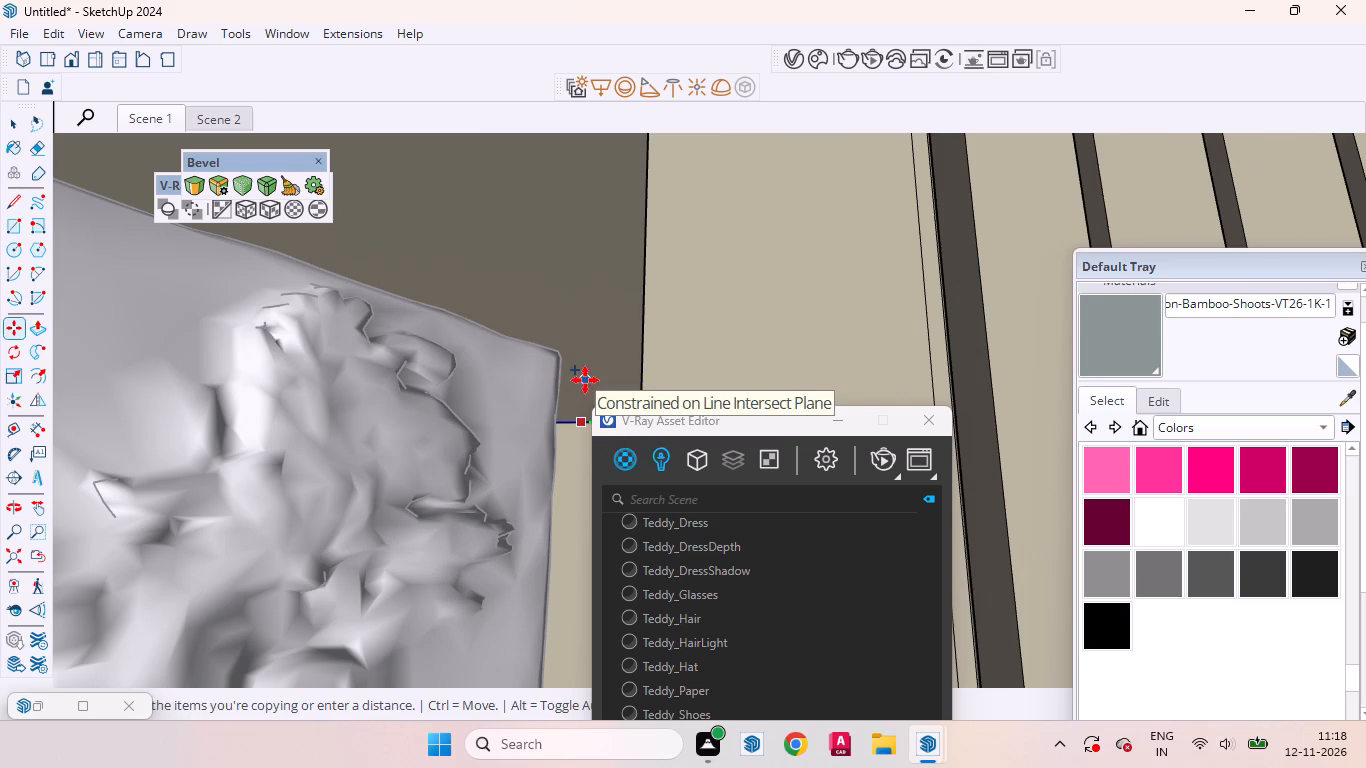
key(Right)
key(1)
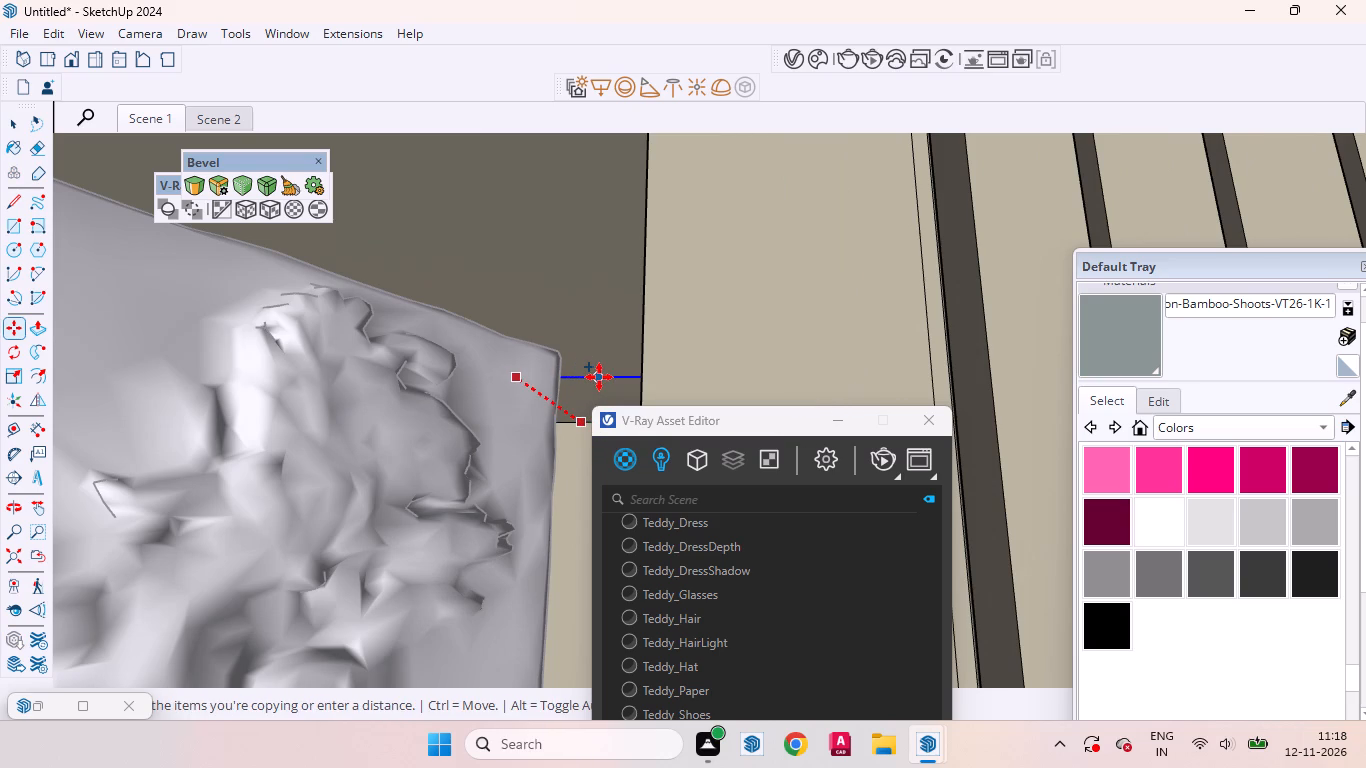
key(Return)
key(space)
Group the narrow strip above the relief panels with its edges and convert it to a V-Ray mesh light.
scroll(576, 439, up, 12)
middle_drag(450, 410, 450, 343)
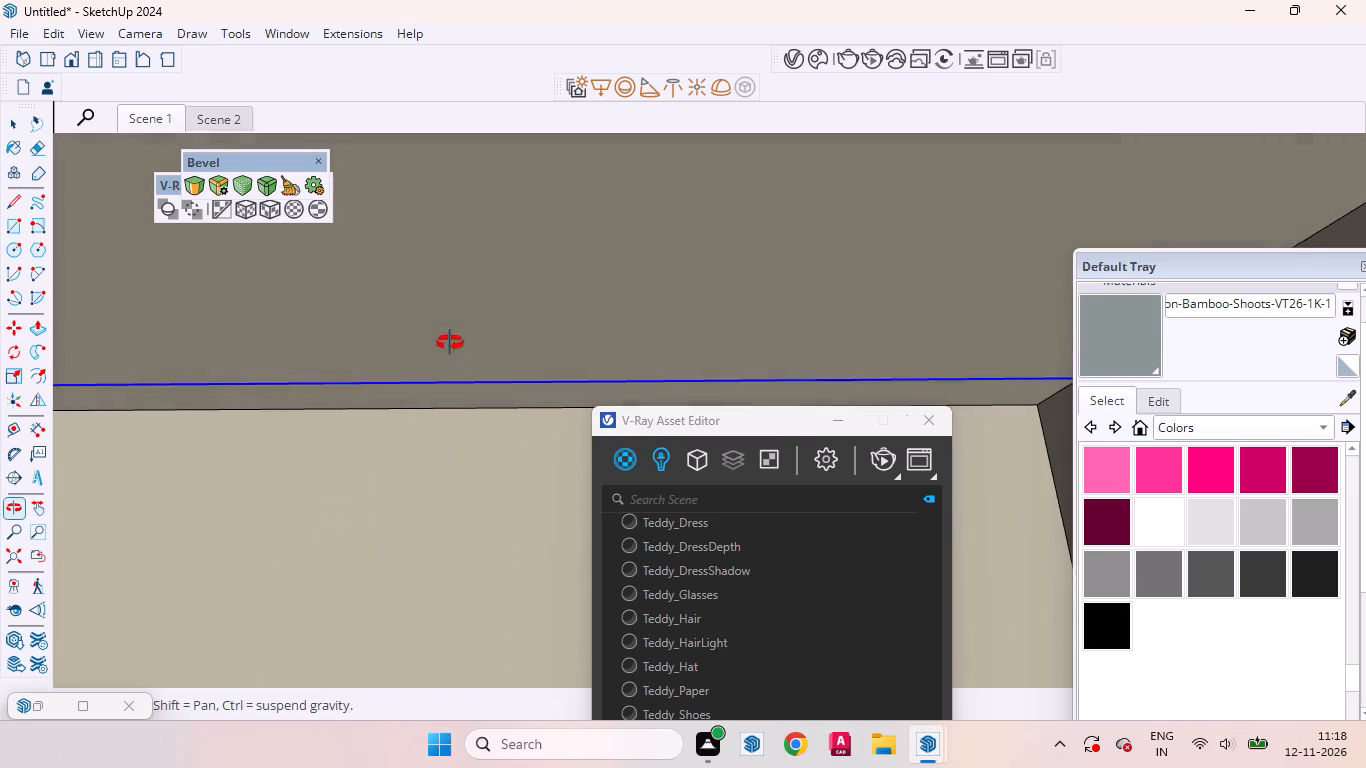
middle_drag(450, 343, 450, 338)
click(443, 396)
double_click(443, 396)
triple_click(443, 396)
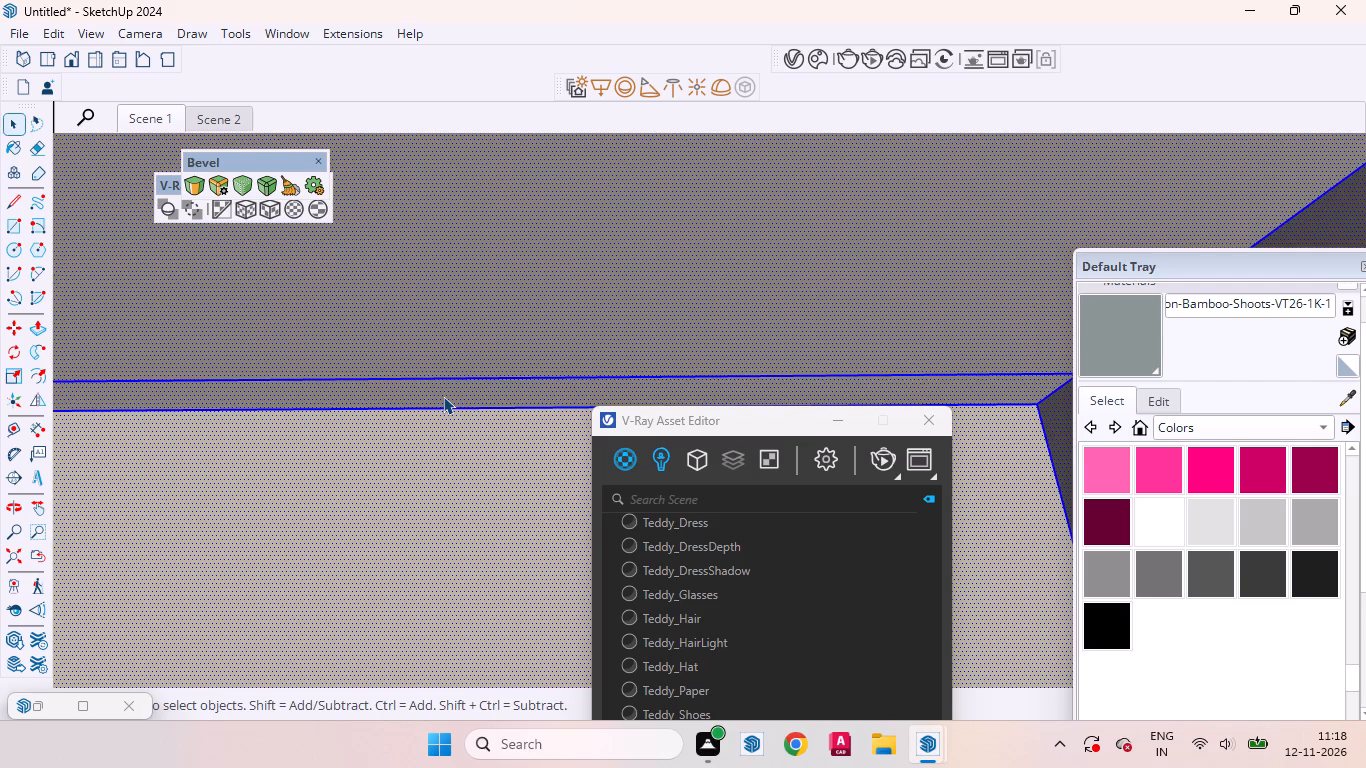
click(477, 308)
double_click(462, 391)
click(462, 391)
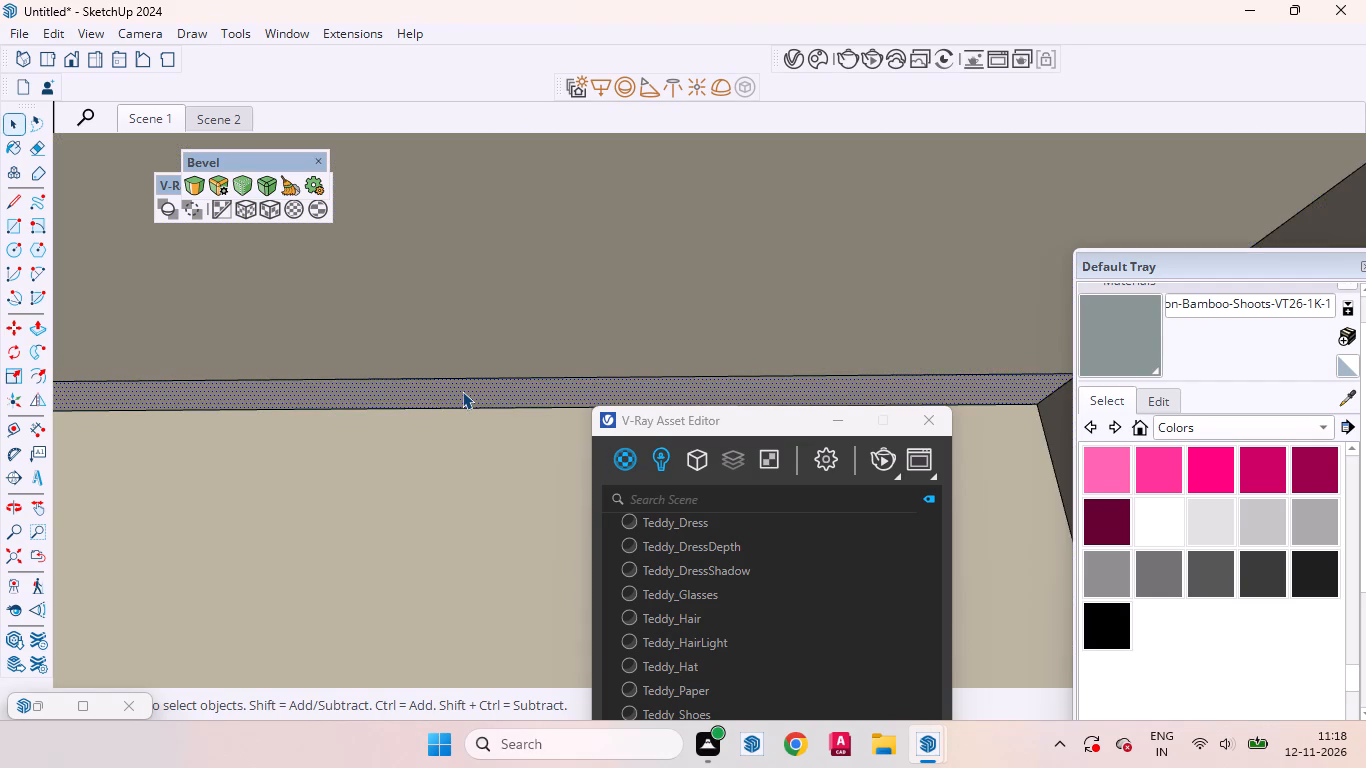
click(462, 394)
click(462, 394)
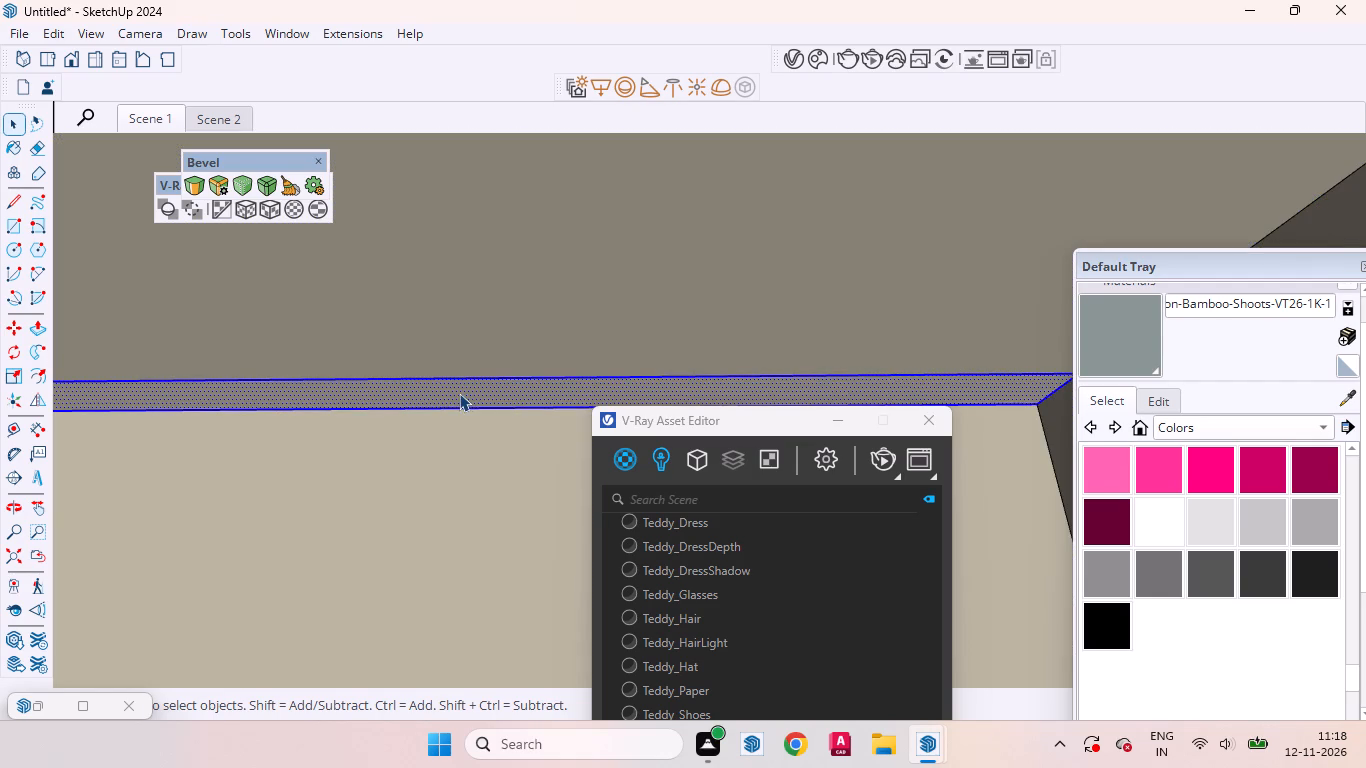
scroll(459, 393, up, 1)
right_click(459, 393)
click(511, 185)
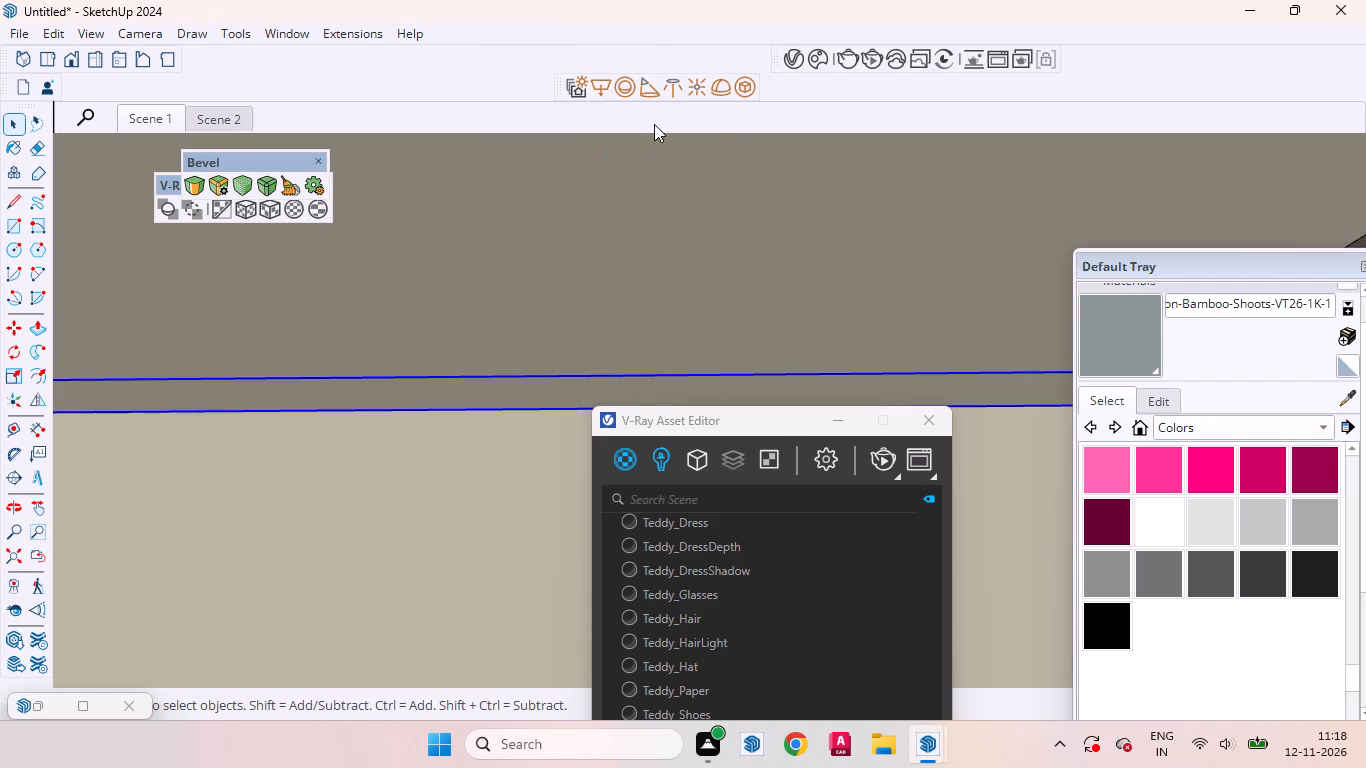
click(744, 94)
key(space)
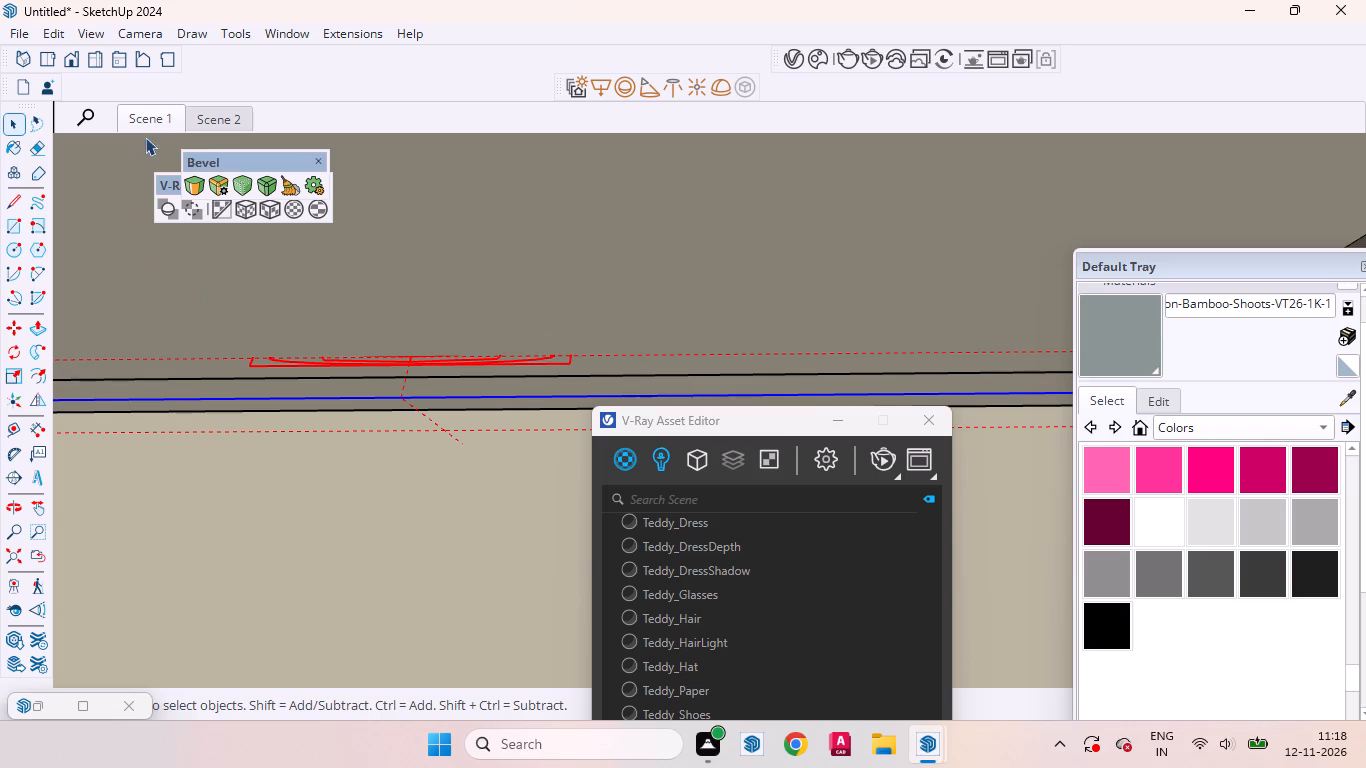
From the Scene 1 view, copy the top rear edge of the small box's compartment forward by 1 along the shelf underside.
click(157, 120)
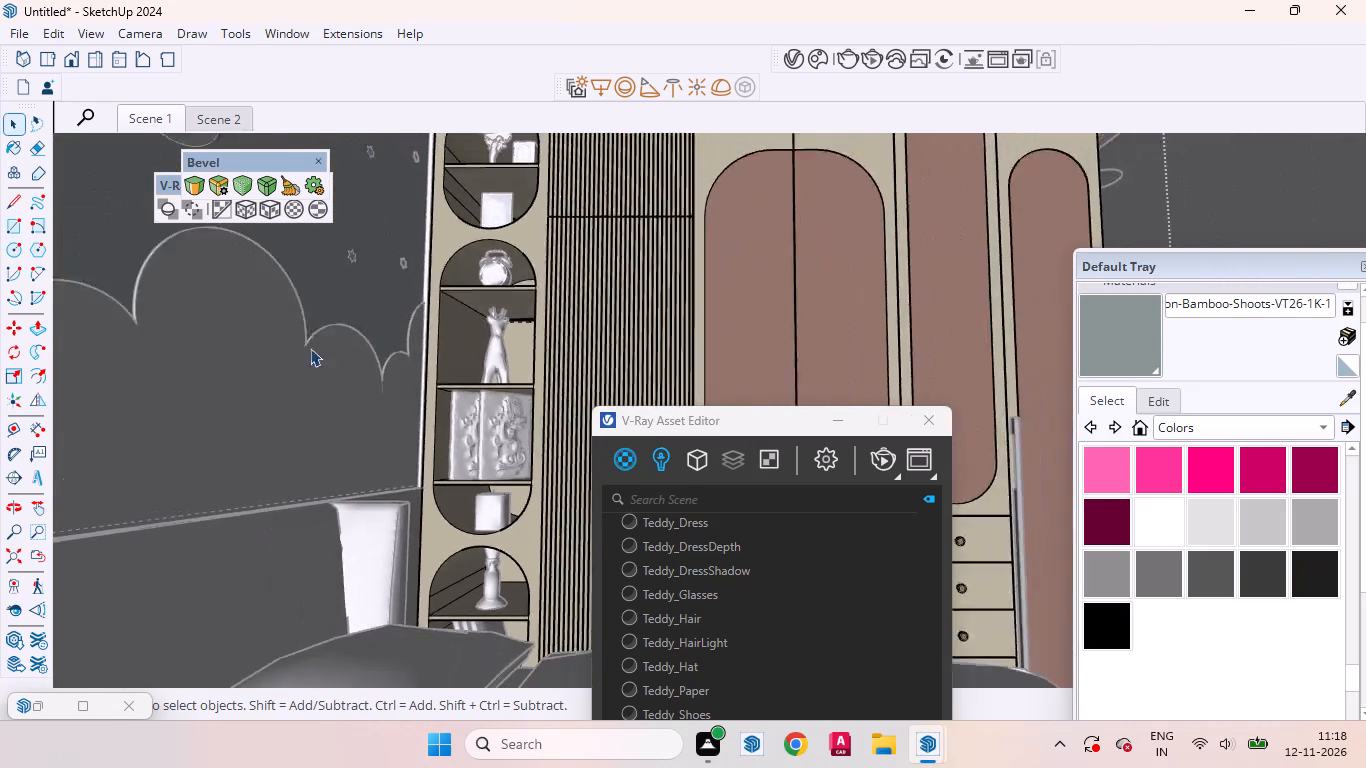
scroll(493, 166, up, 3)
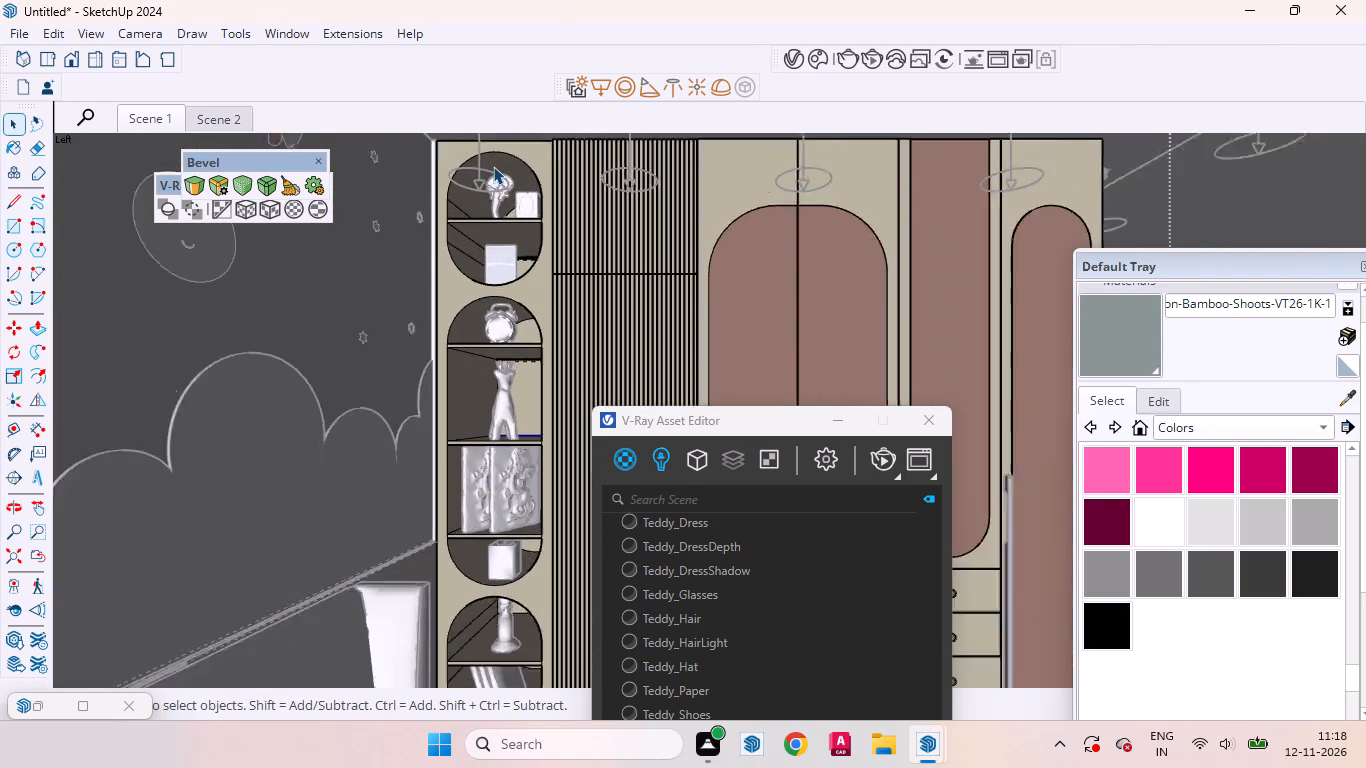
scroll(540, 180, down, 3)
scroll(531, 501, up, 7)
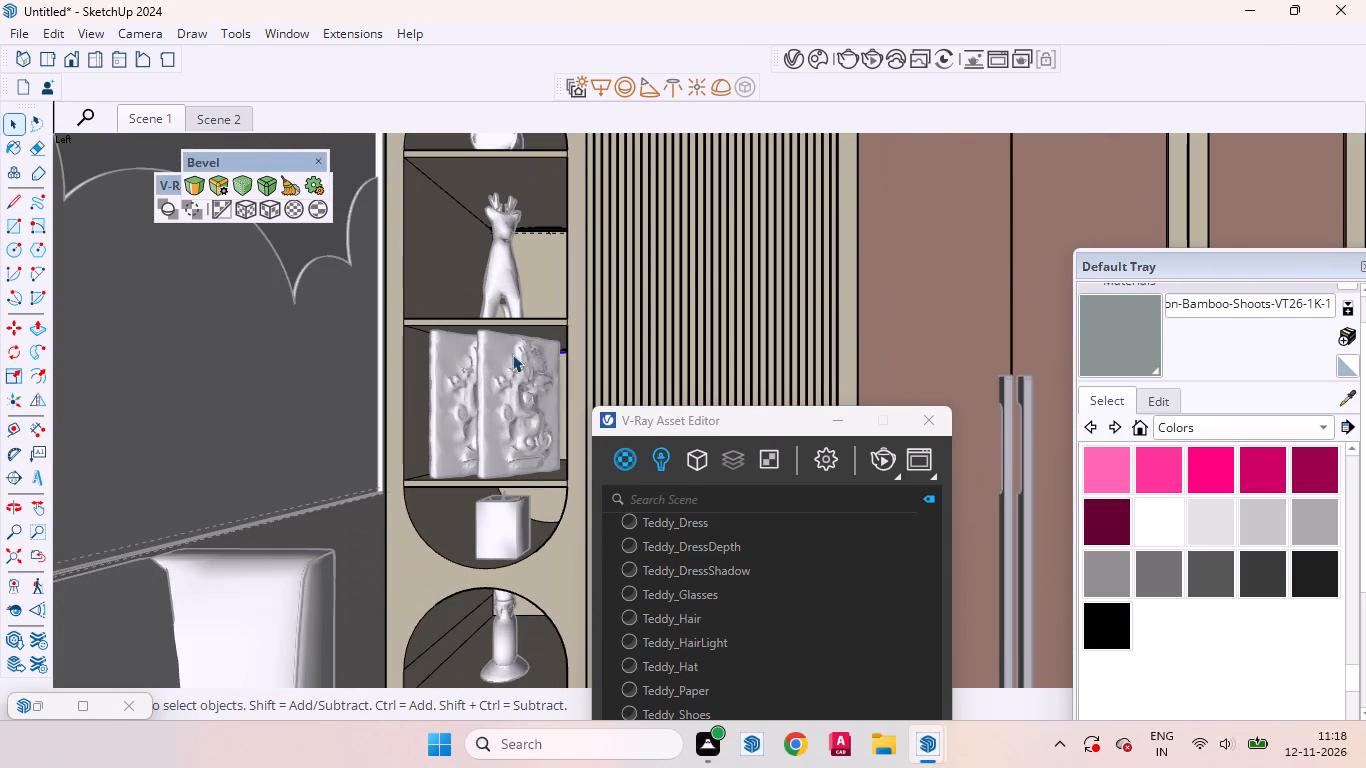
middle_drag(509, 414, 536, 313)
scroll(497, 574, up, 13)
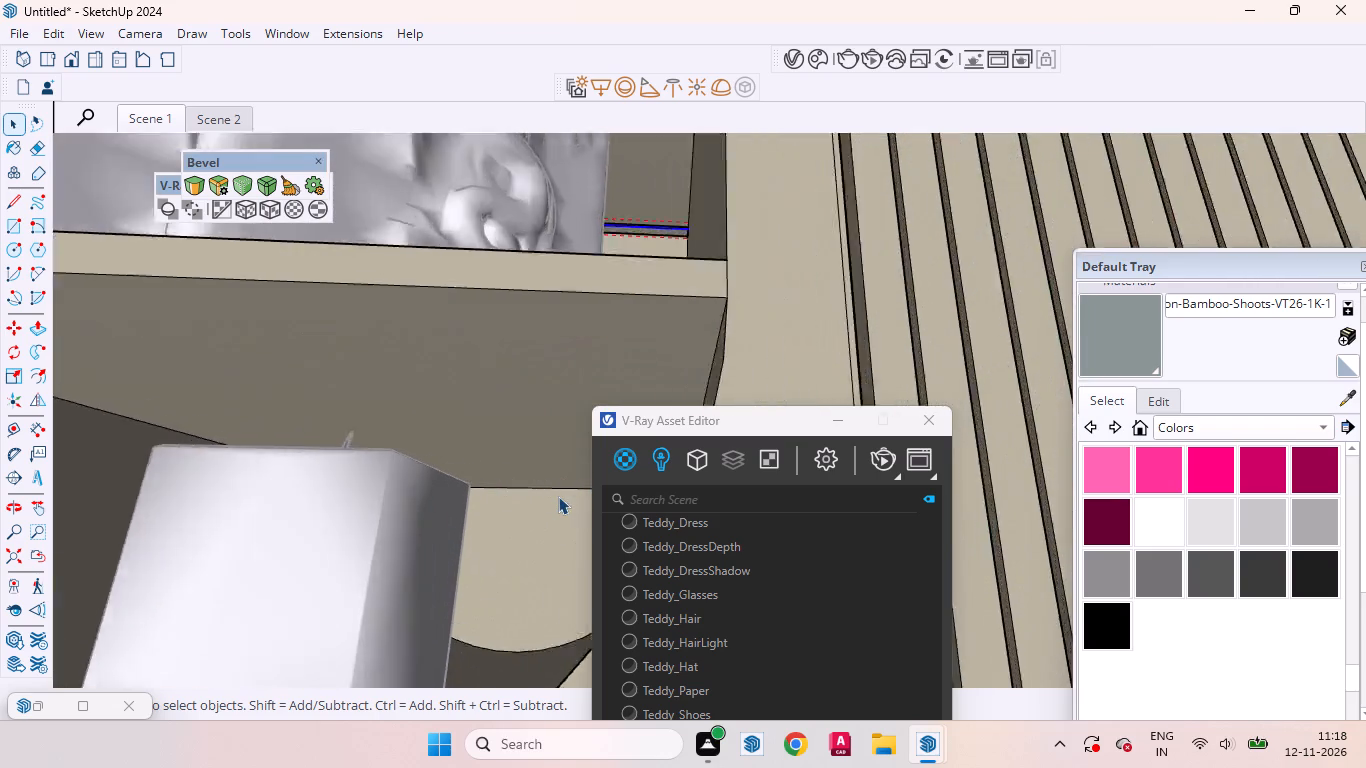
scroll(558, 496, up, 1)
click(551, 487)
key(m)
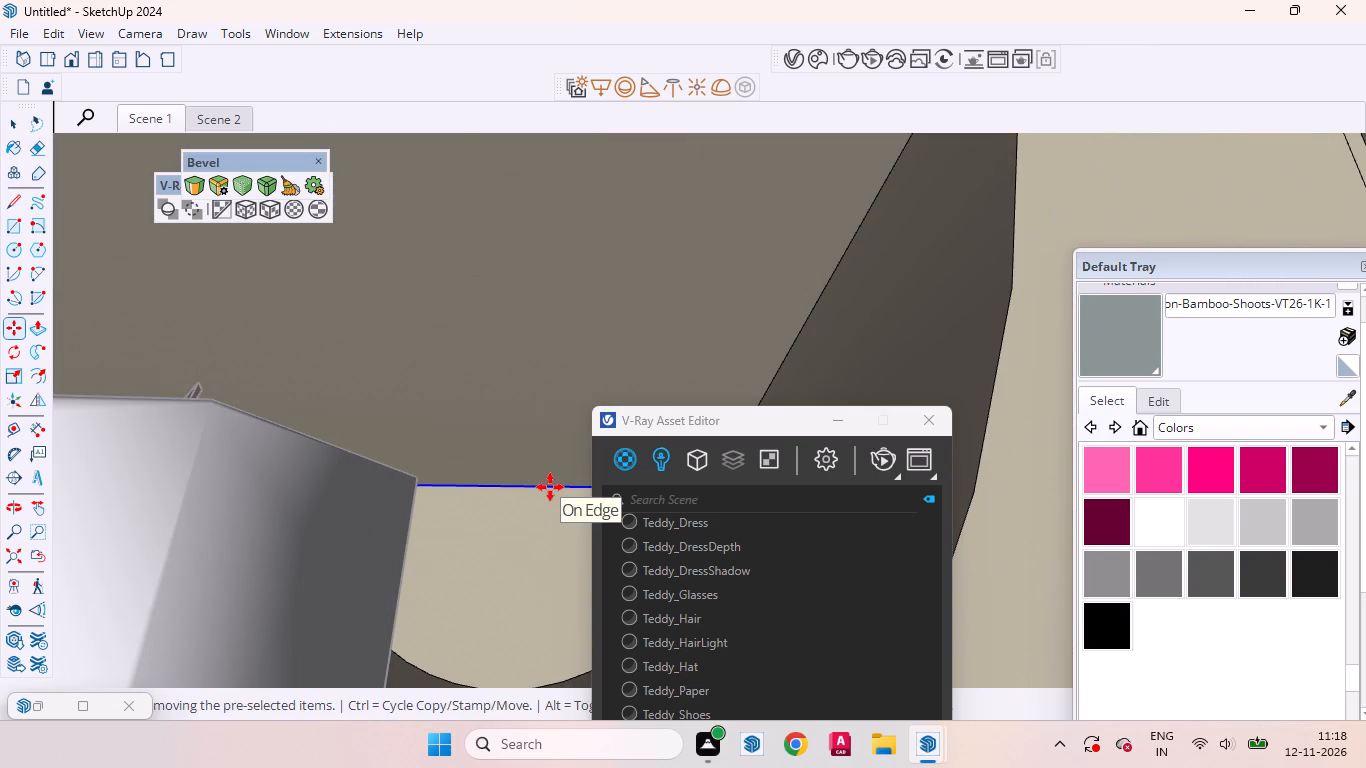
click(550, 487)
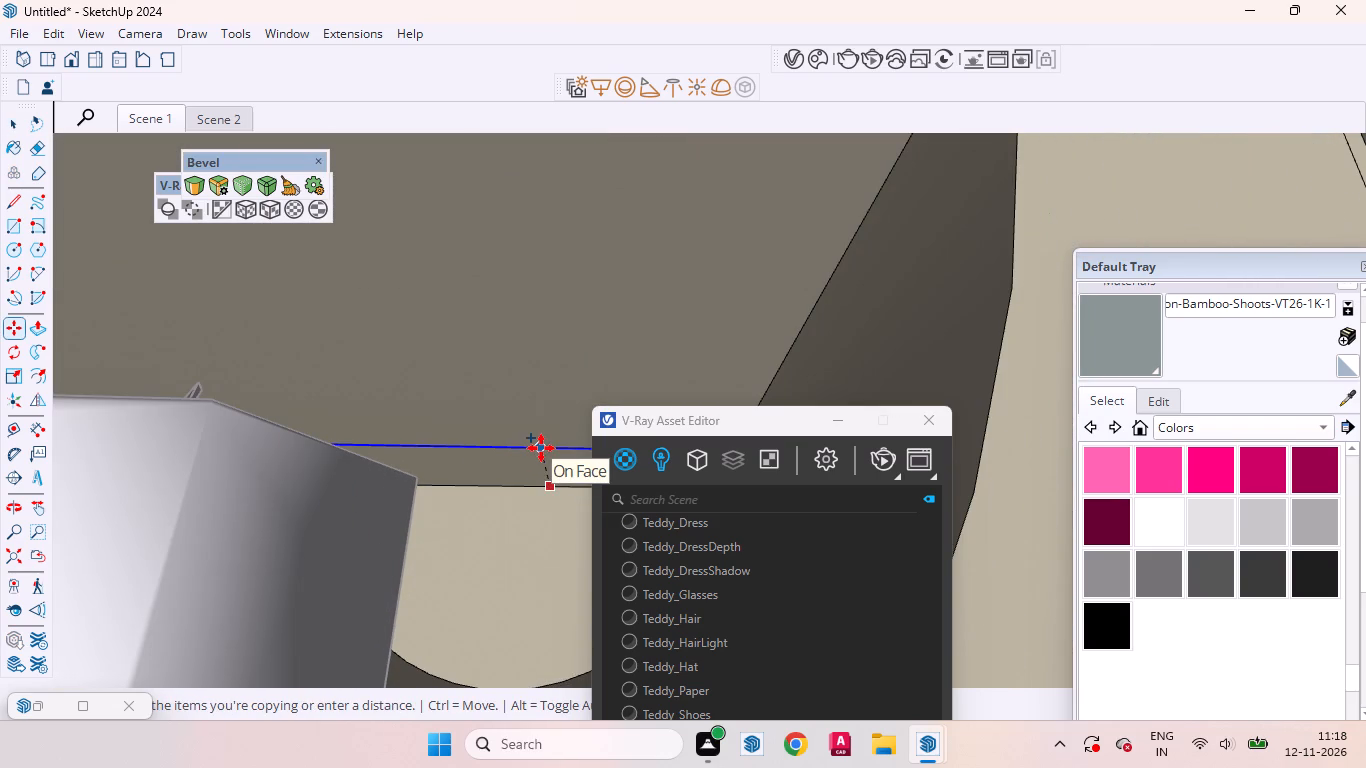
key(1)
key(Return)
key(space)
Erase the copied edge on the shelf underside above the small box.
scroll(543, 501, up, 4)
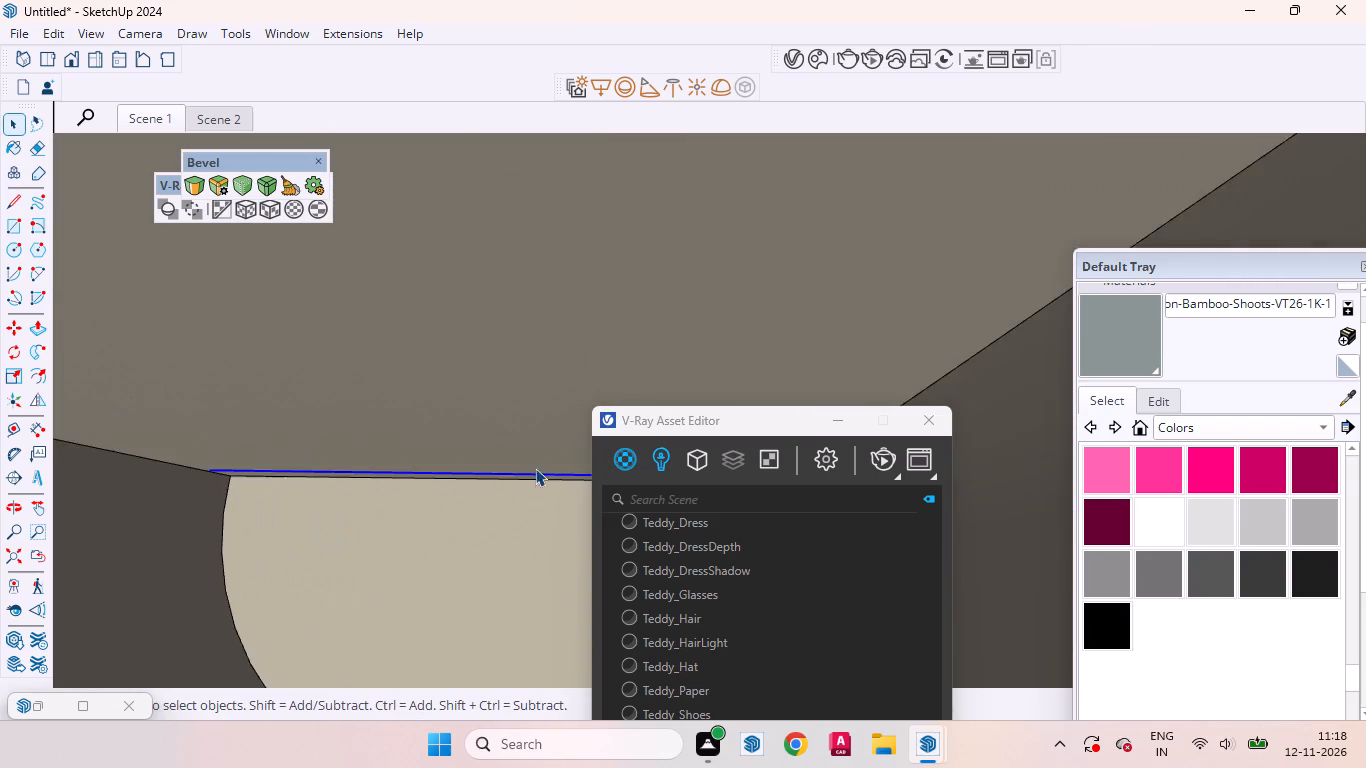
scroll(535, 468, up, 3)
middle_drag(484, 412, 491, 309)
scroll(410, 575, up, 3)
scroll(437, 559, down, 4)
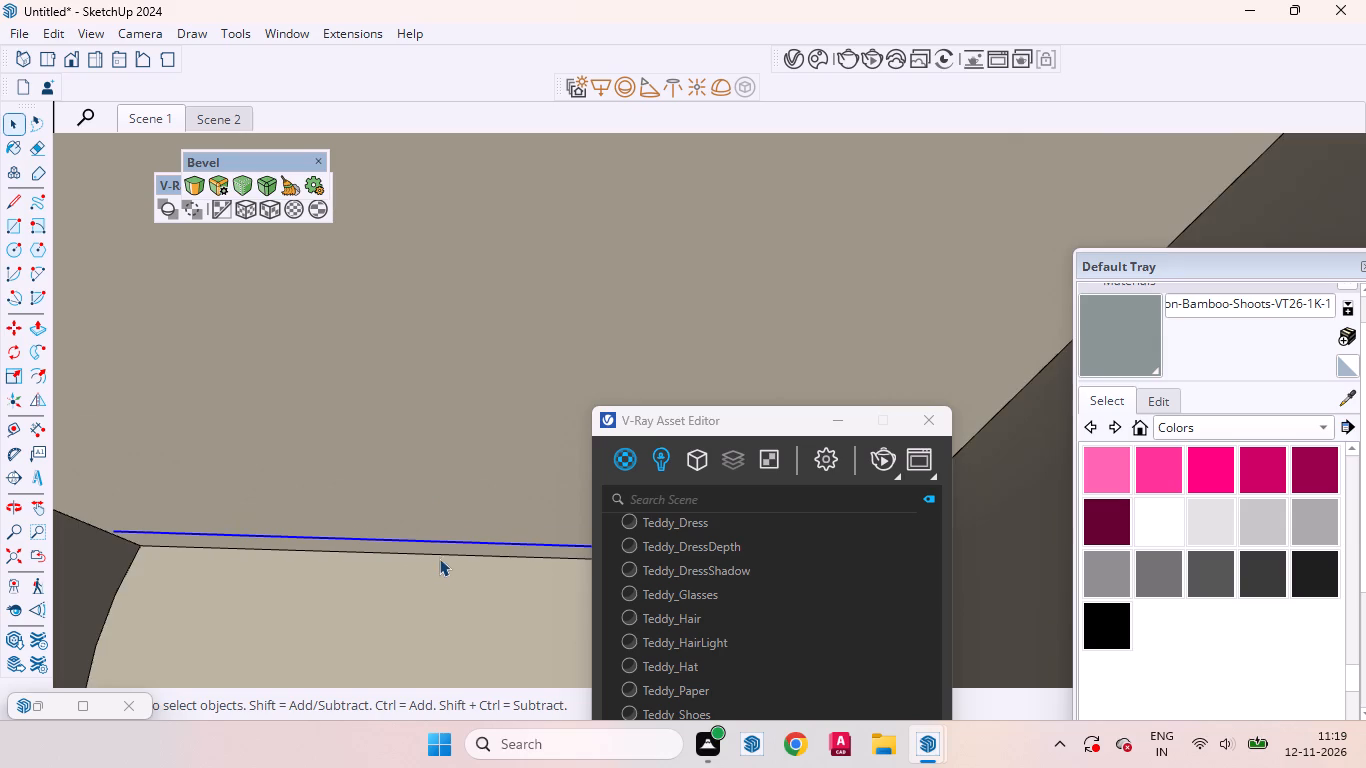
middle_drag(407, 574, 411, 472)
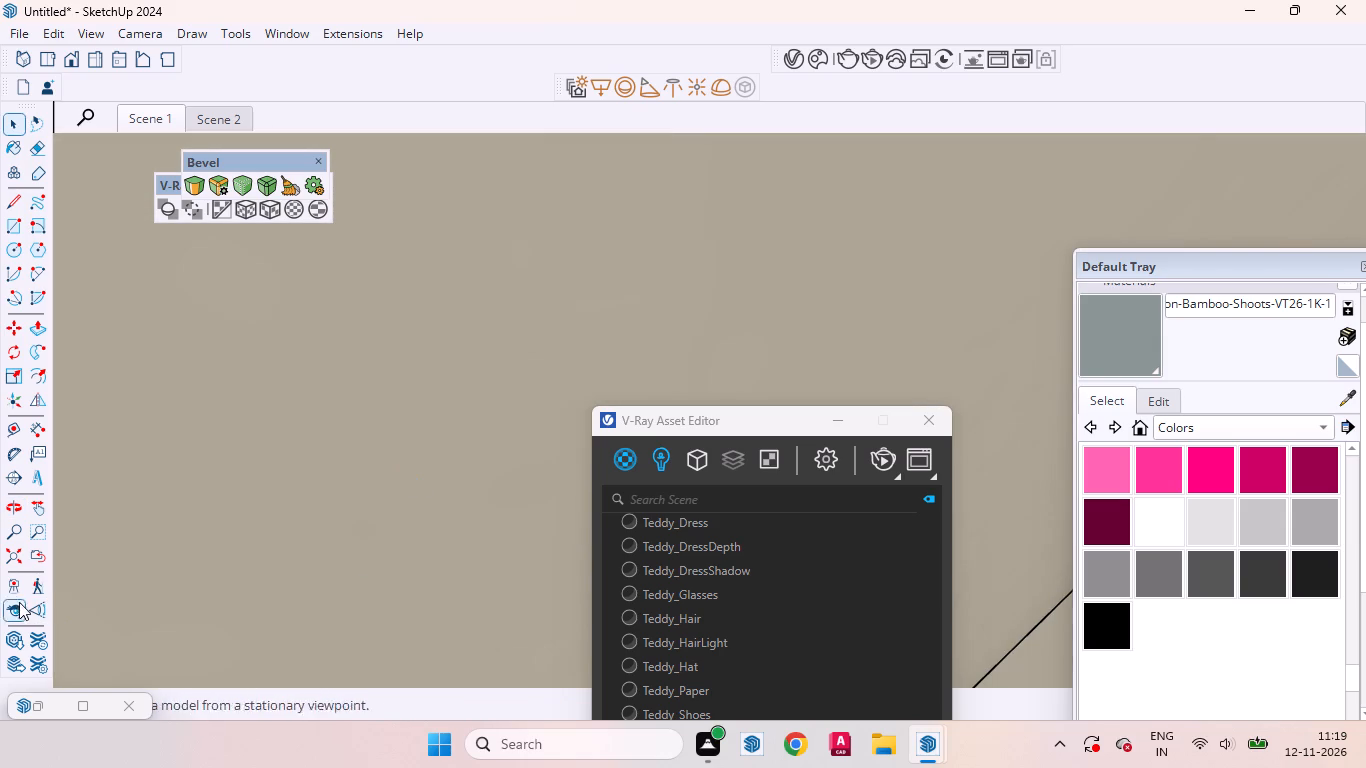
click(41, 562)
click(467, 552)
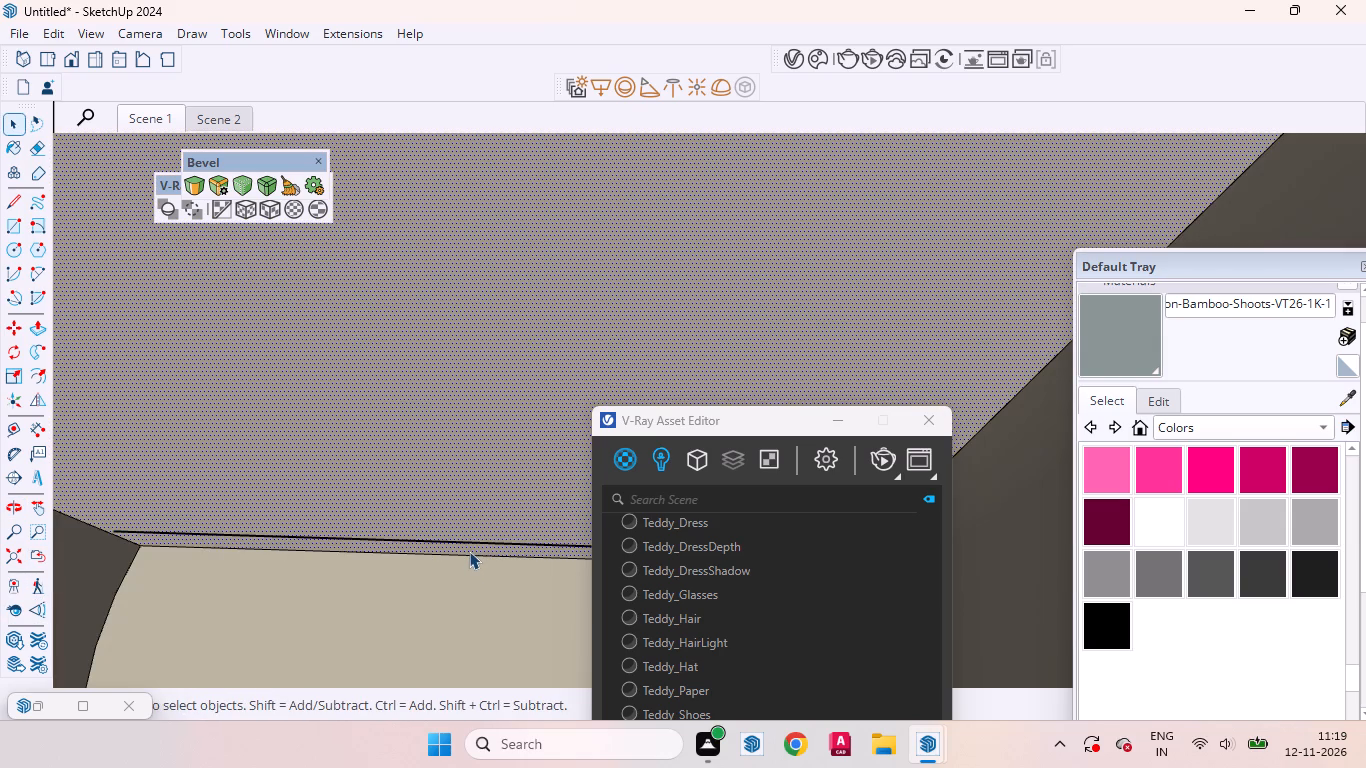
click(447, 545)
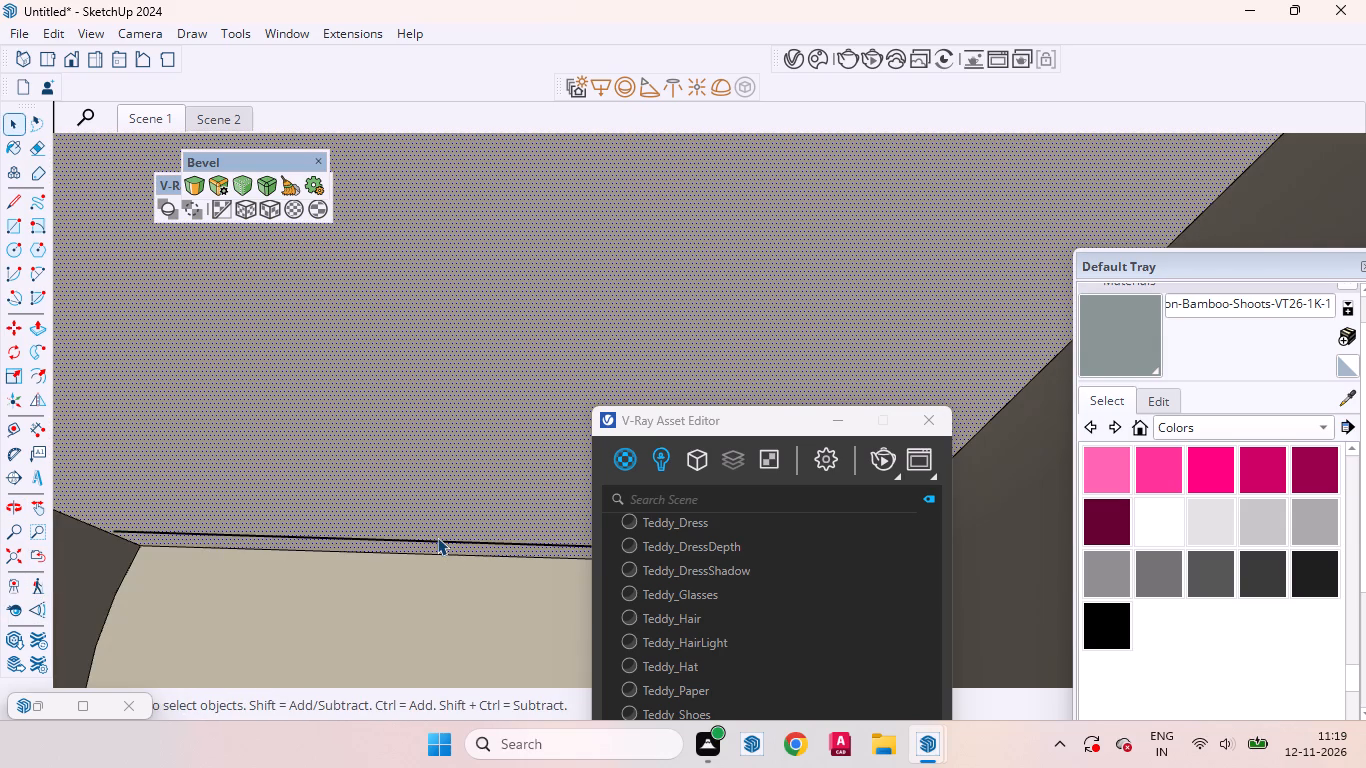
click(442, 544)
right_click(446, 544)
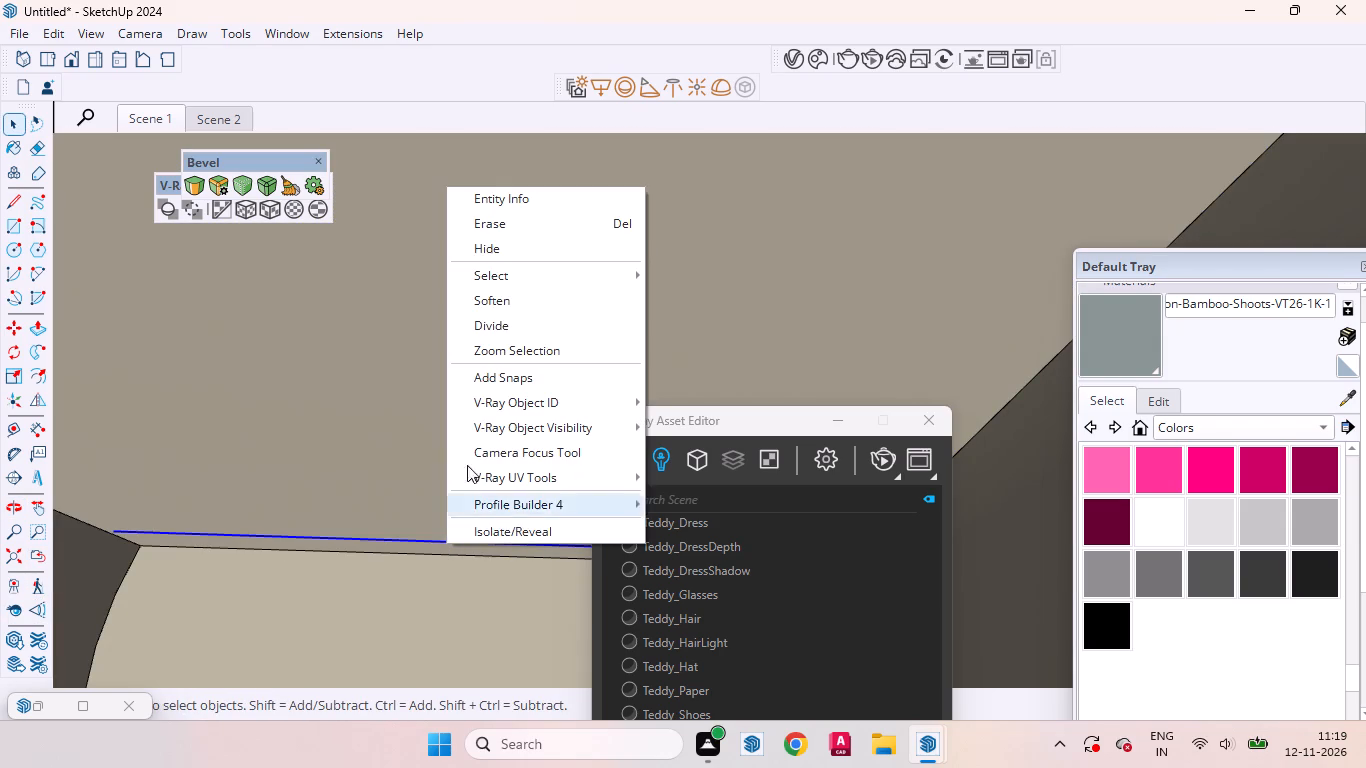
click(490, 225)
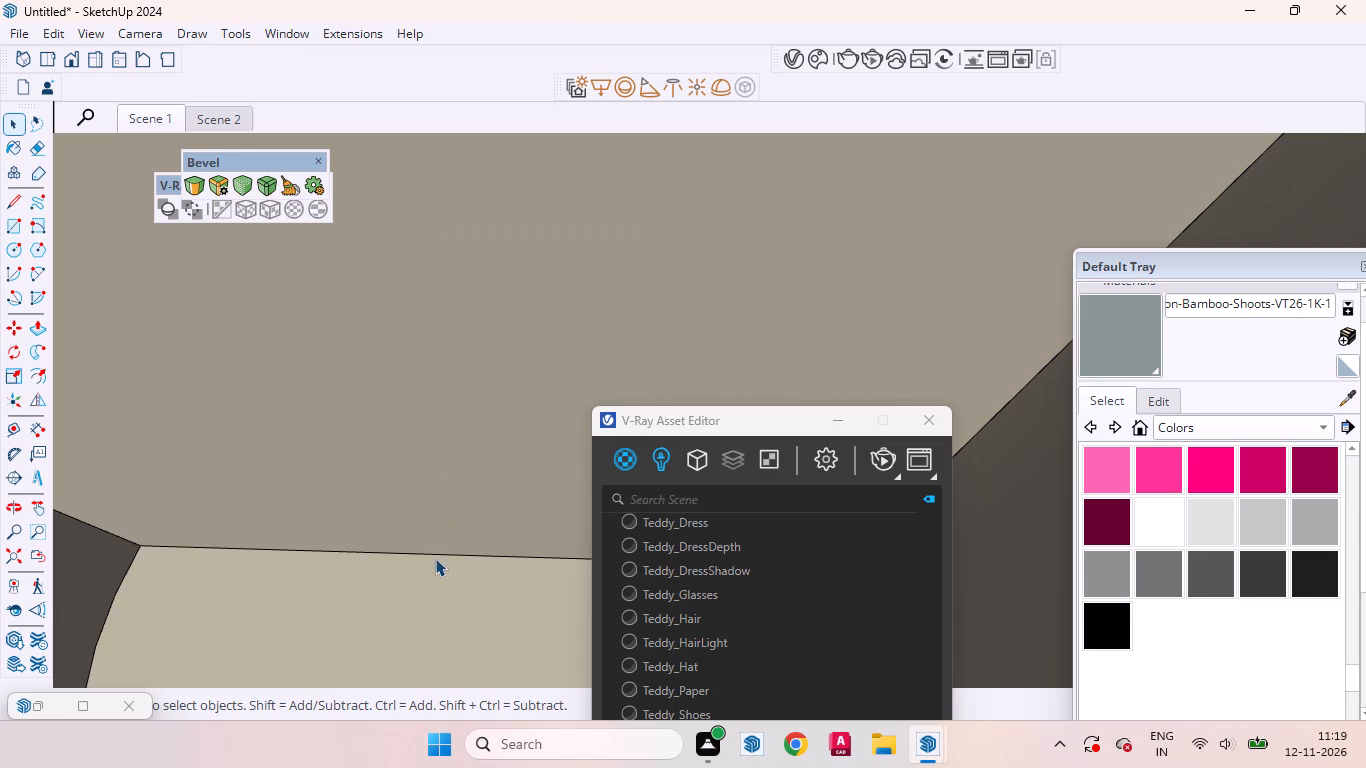
Copy the top rear edge of the small box's compartment forward by 1 along the underside of the shelf above.
click(435, 553)
key(m)
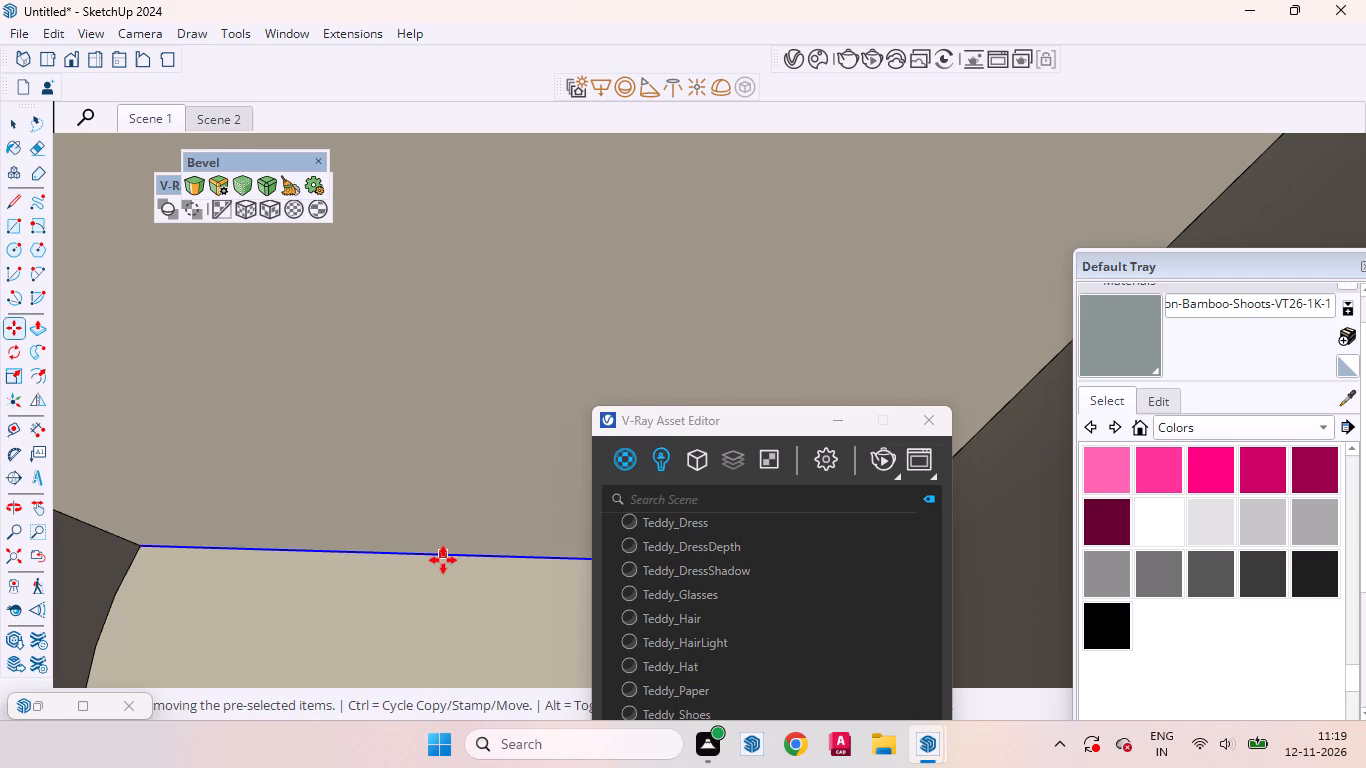
click(443, 560)
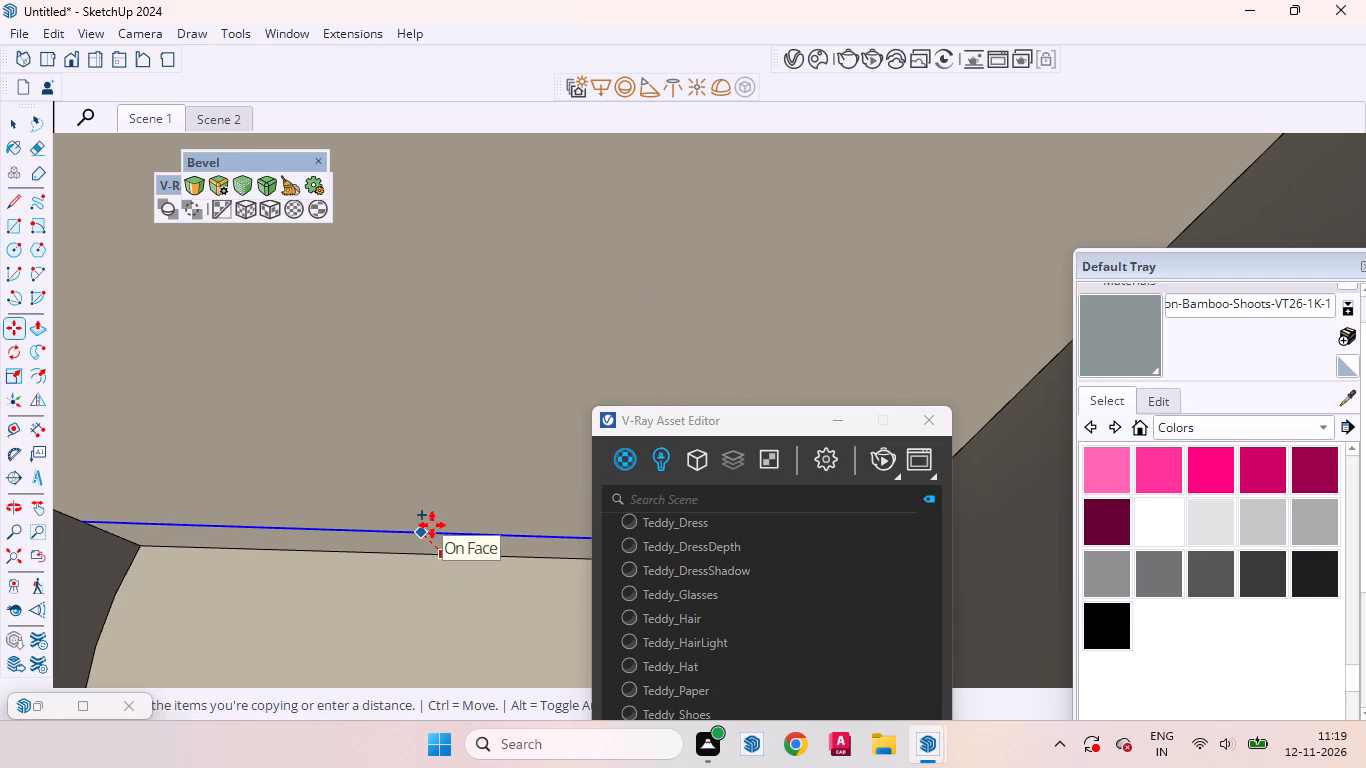
key(1)
key(Return)
key(space)
Group the narrow strip above the small box with its edges and convert it to a V-Ray mesh light.
scroll(449, 558, up, 4)
middle_drag(446, 556, 435, 510)
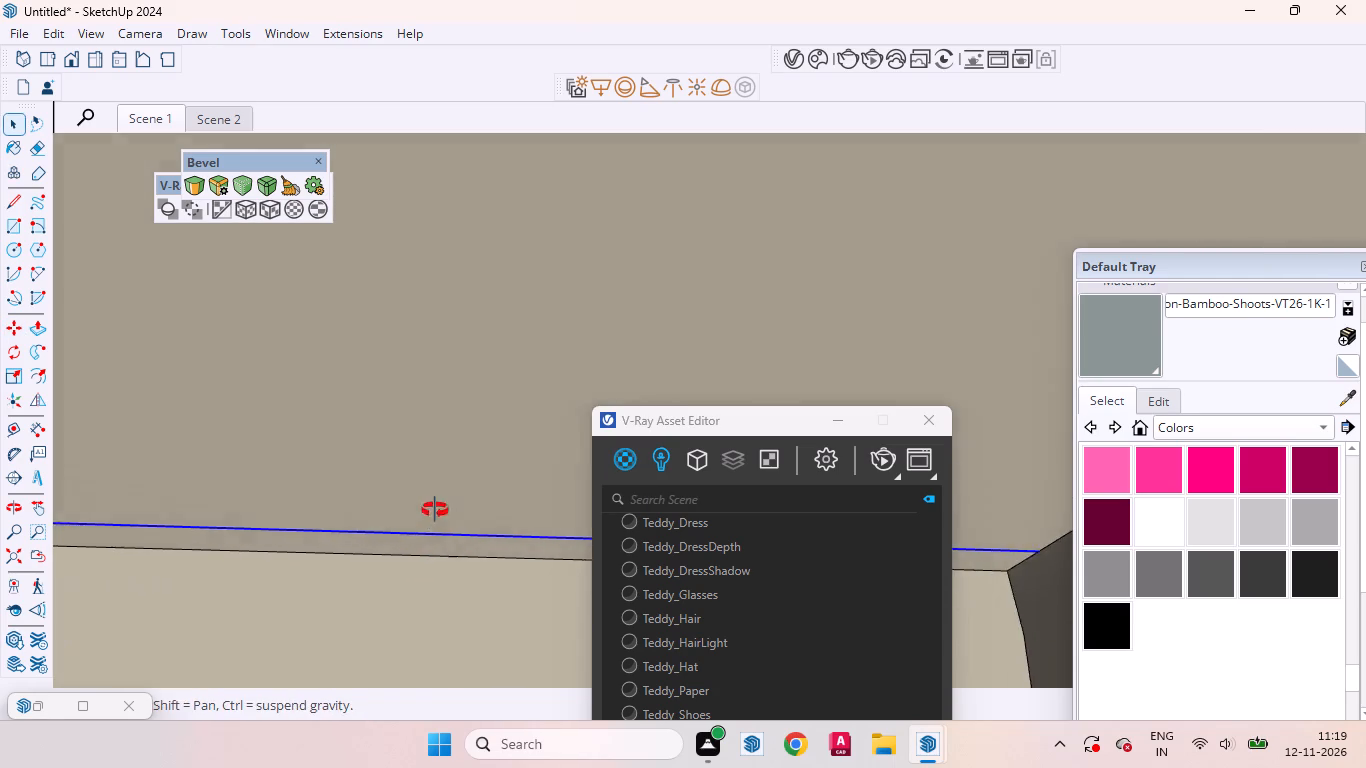
middle_drag(435, 510, 434, 472)
click(437, 549)
click(437, 549)
scroll(437, 549, up, 1)
right_click(437, 549)
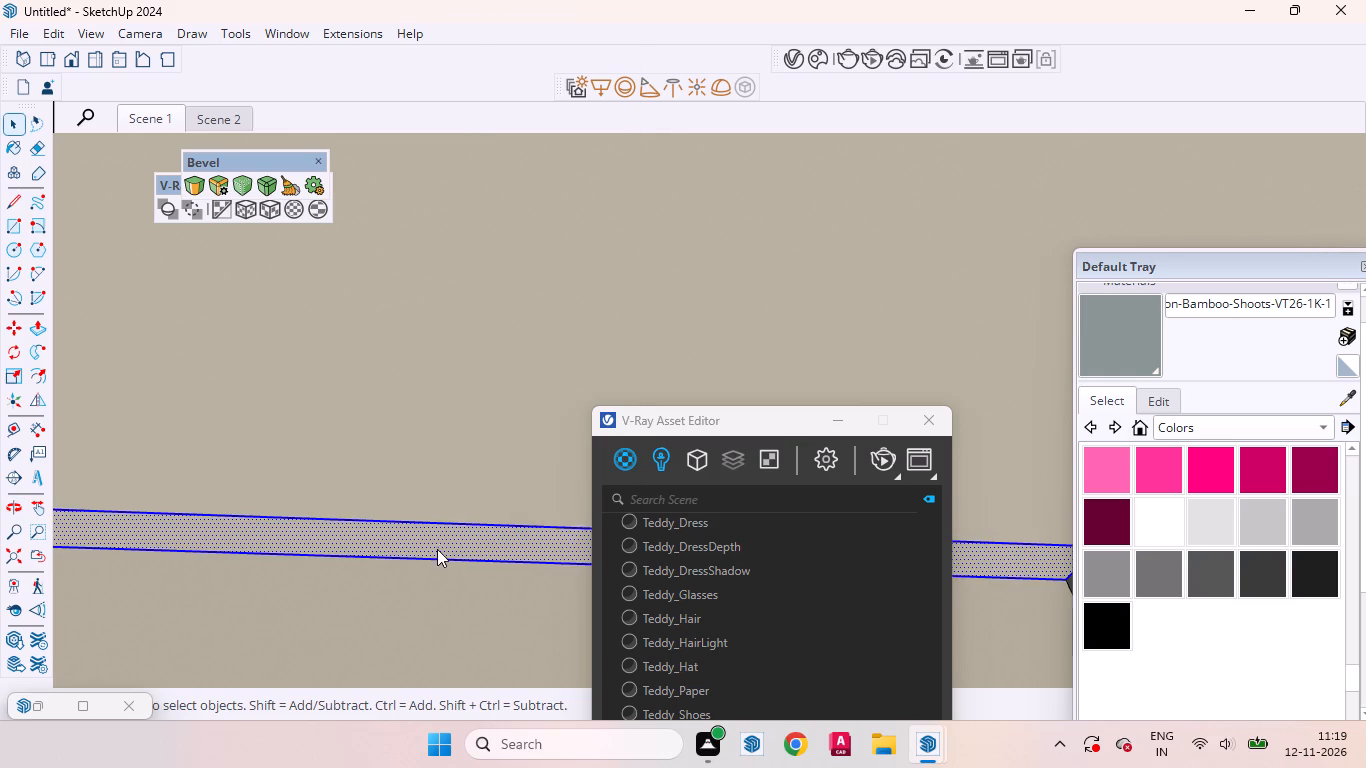
click(485, 210)
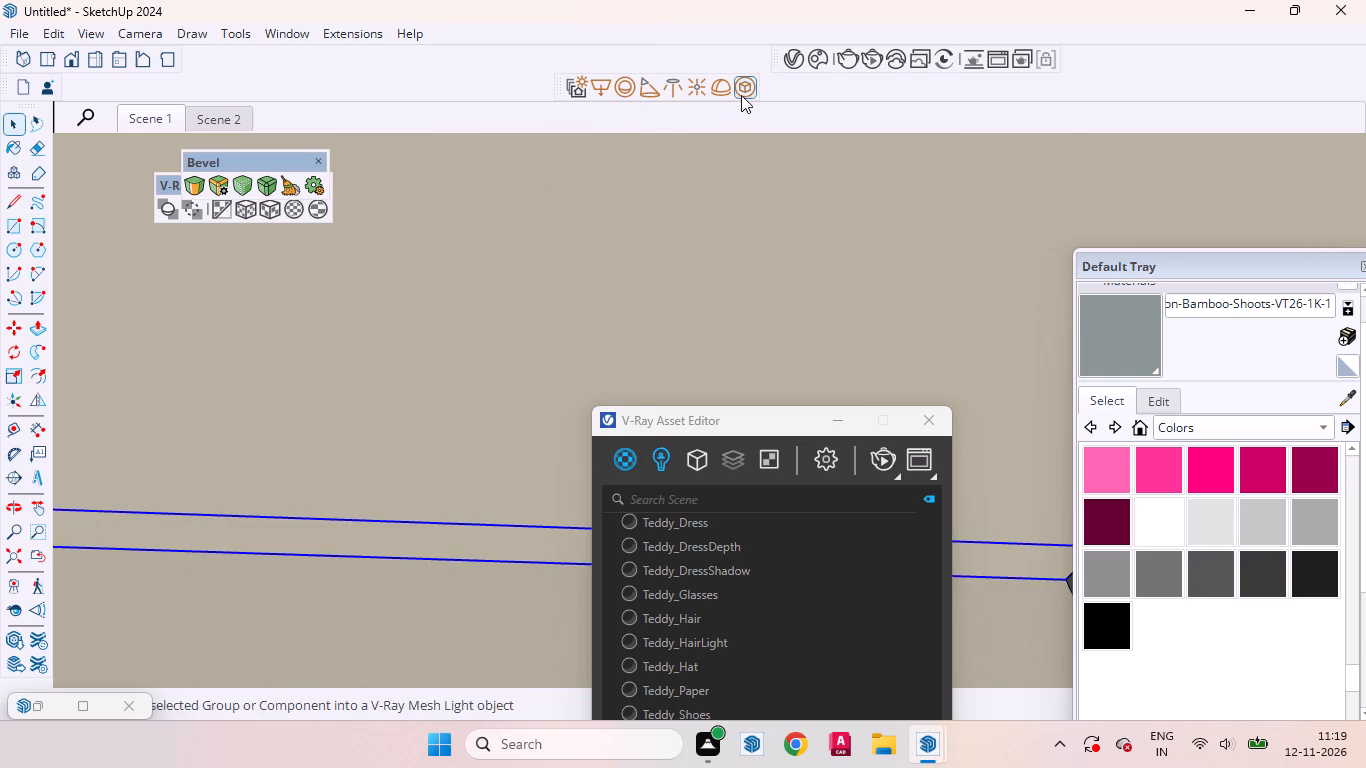
click(742, 94)
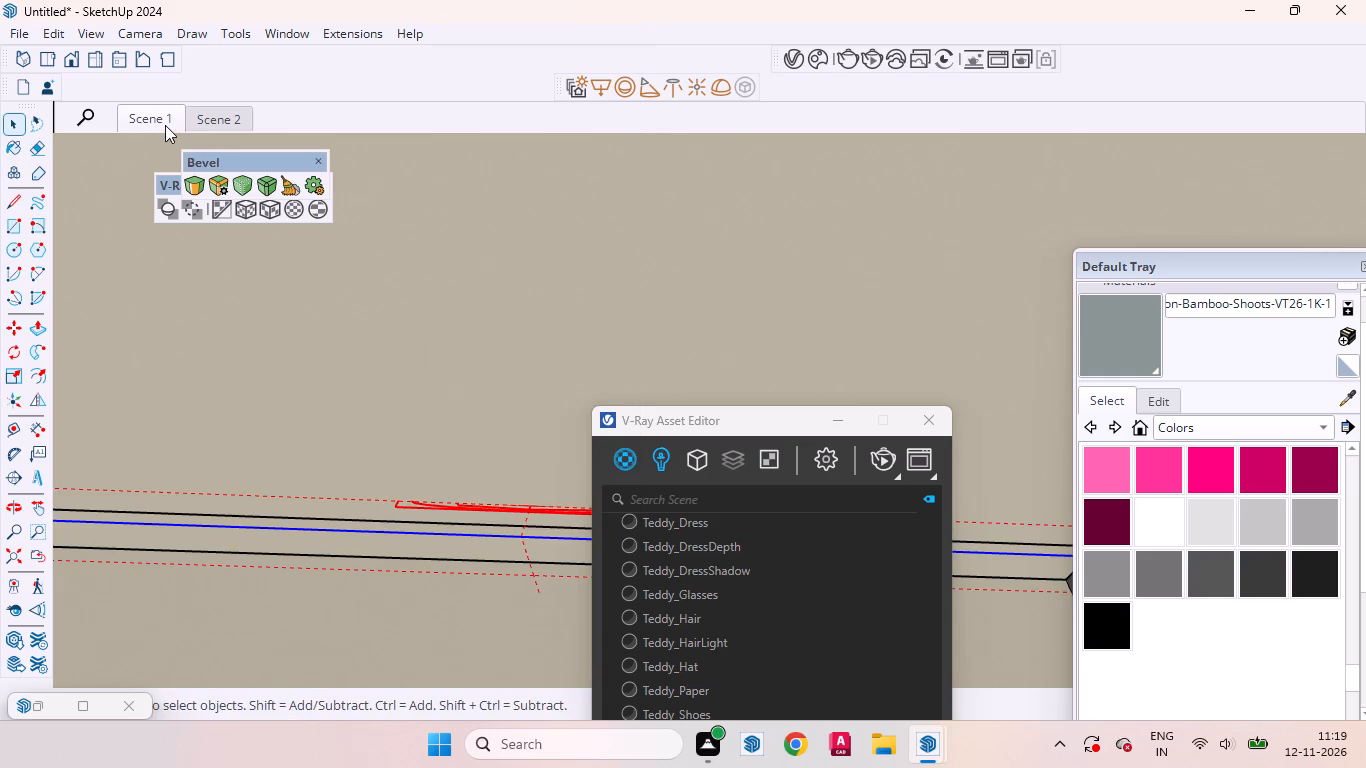
From the Scene 1 view, copy the top rear edge of the compartment below the hat figurine forward by 1 along the shelf underside.
click(165, 125)
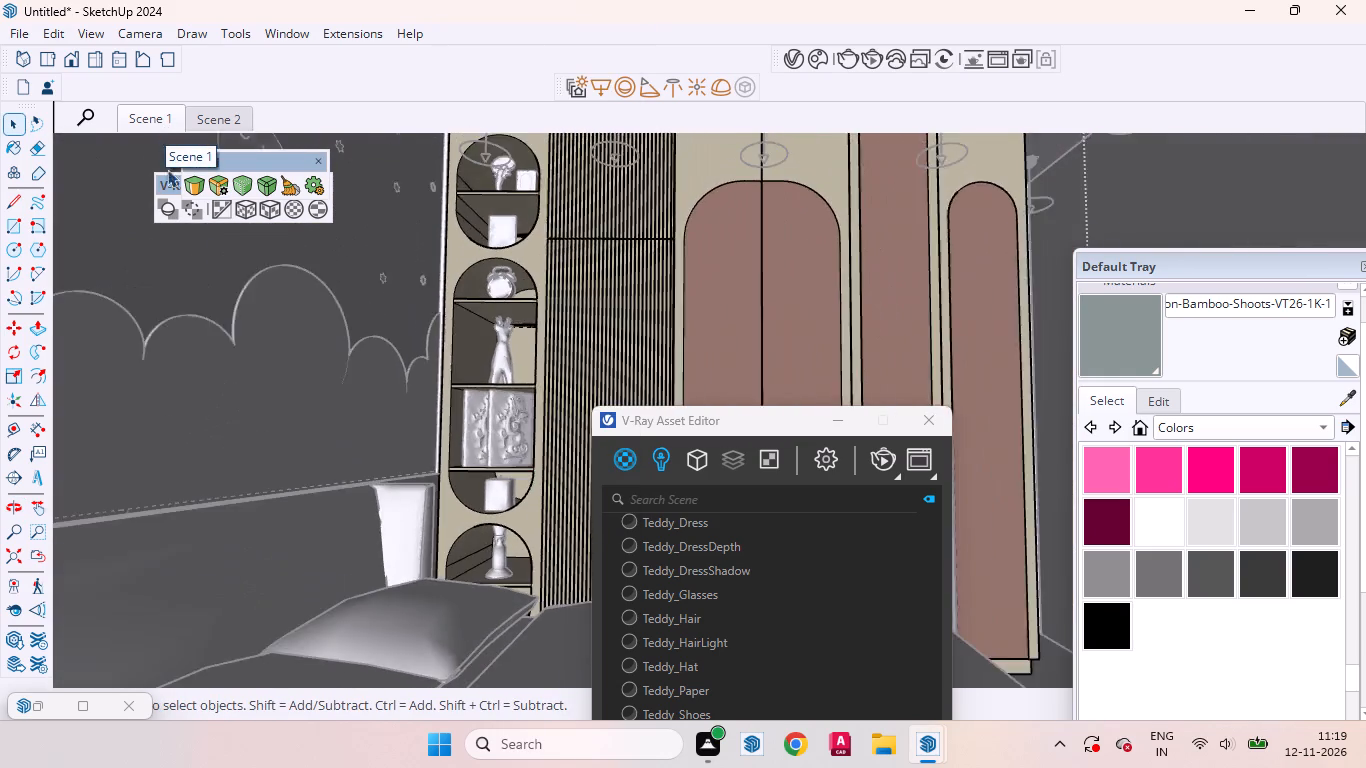
scroll(513, 569, up, 11)
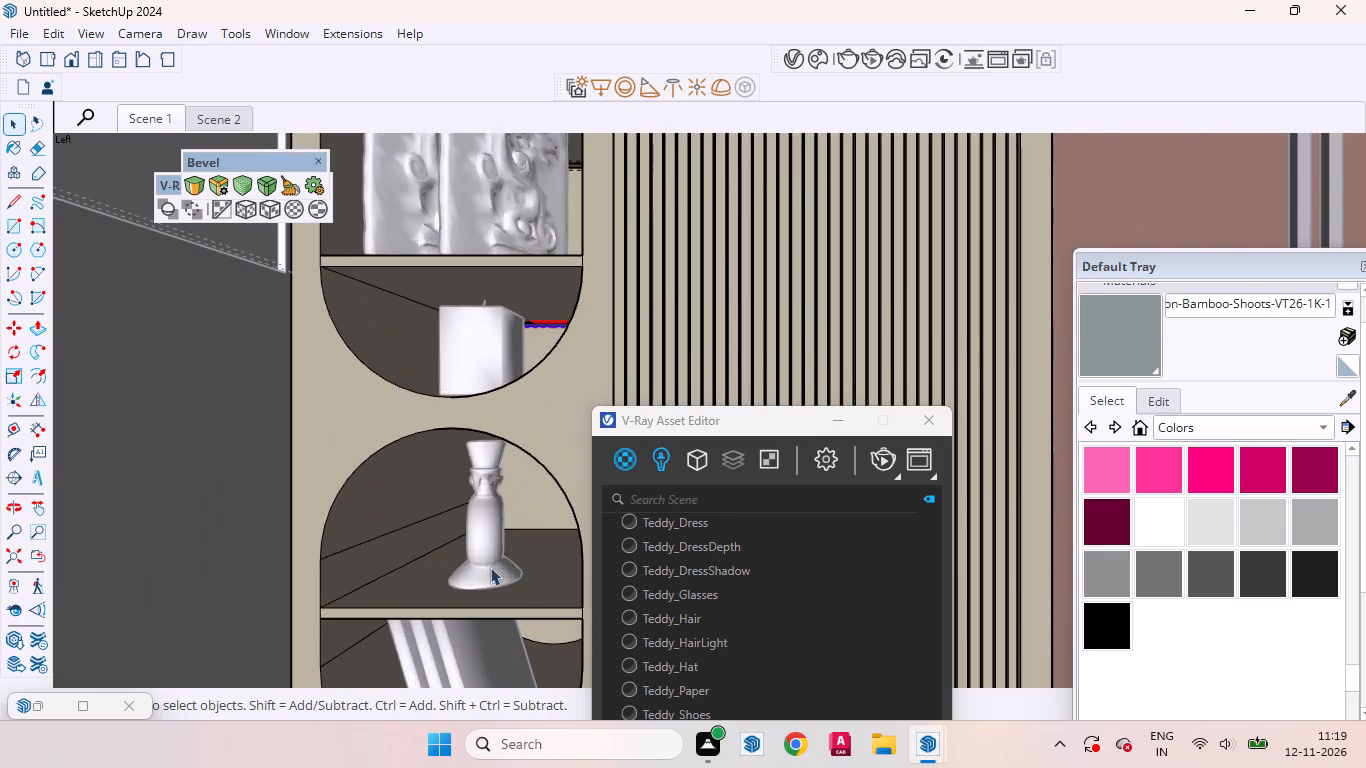
middle_drag(492, 553, 555, 562)
scroll(537, 654, up, 4)
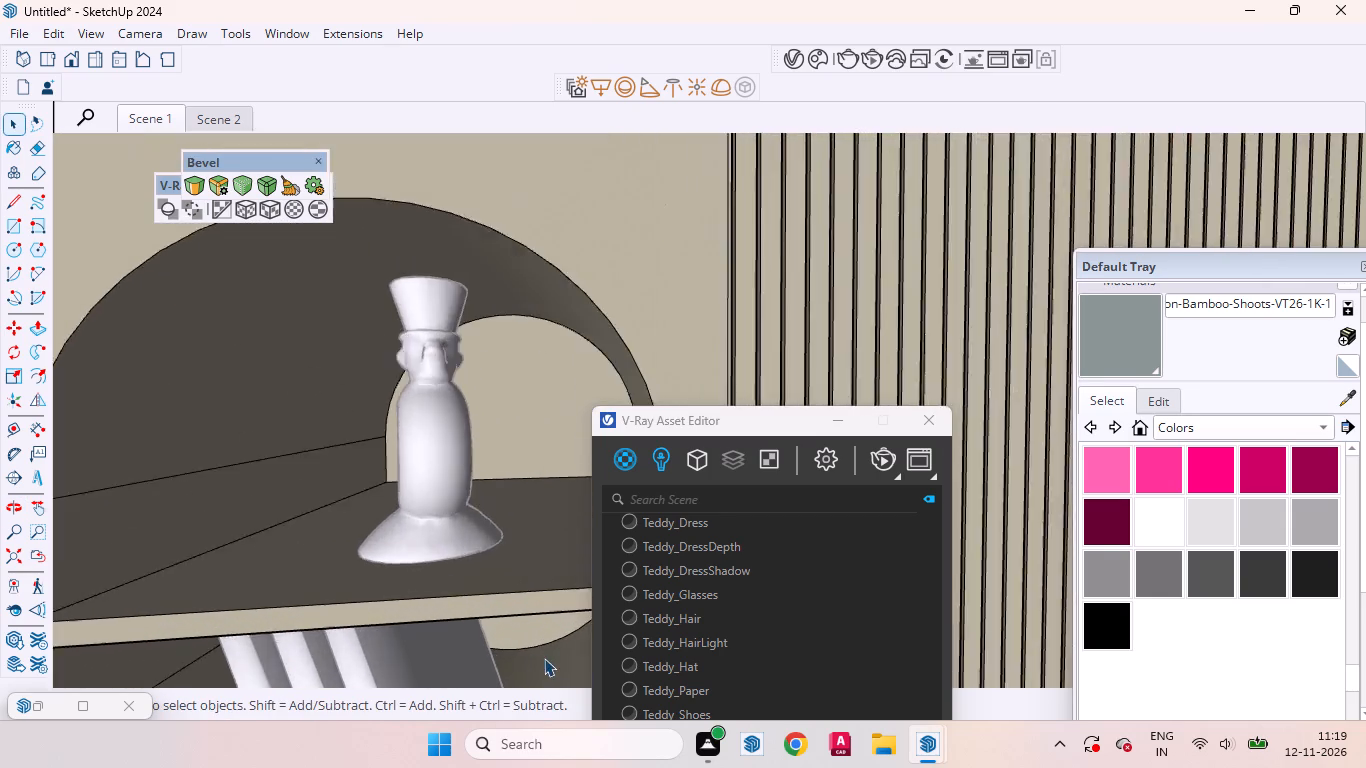
scroll(544, 658, up, 3)
middle_drag(512, 611, 459, 474)
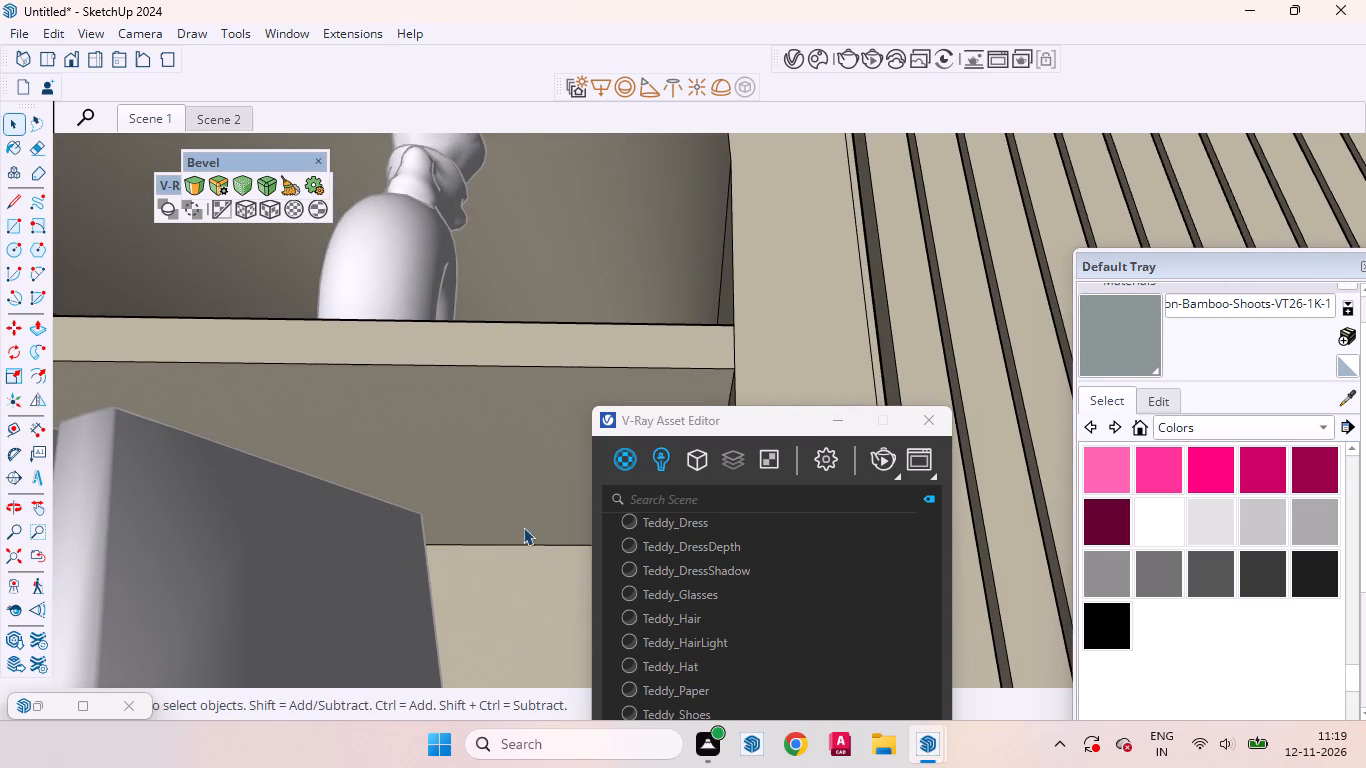
click(525, 511)
click(534, 546)
key(m)
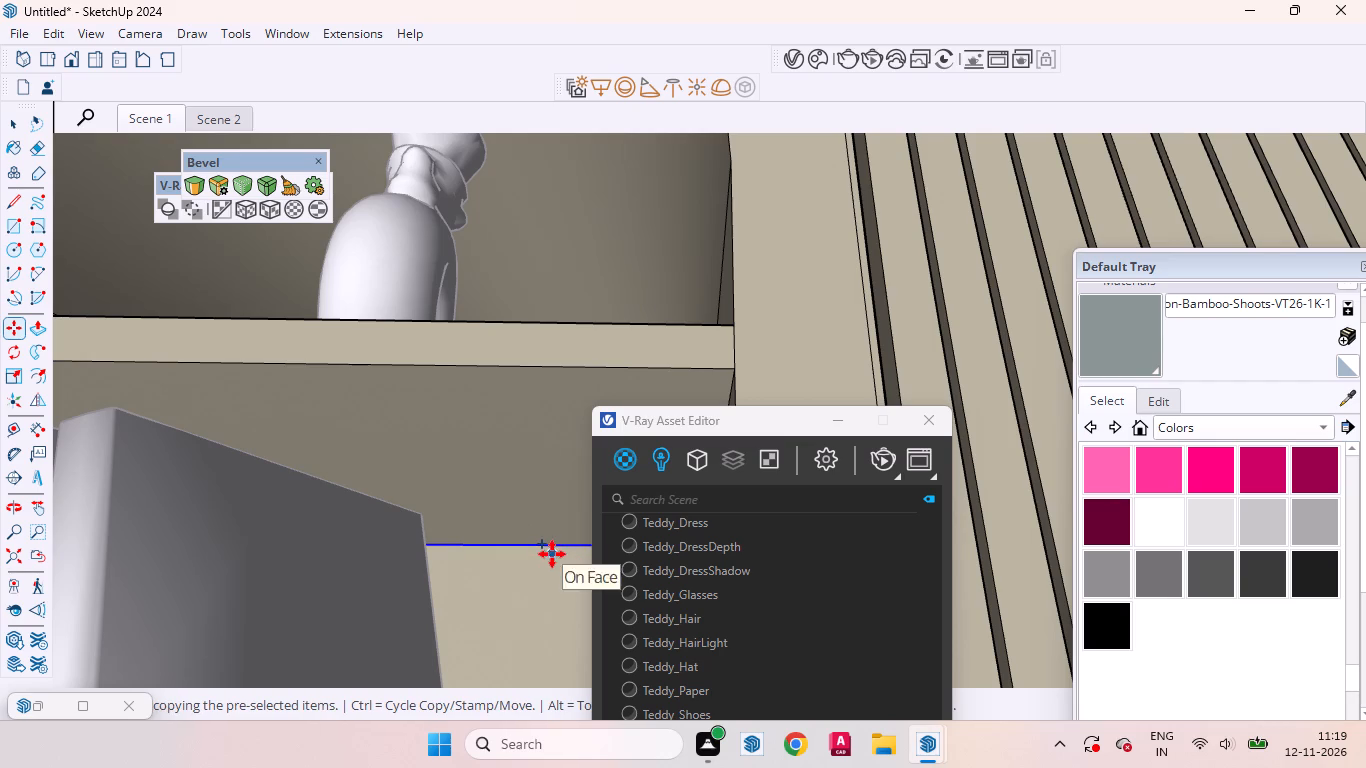
click(552, 547)
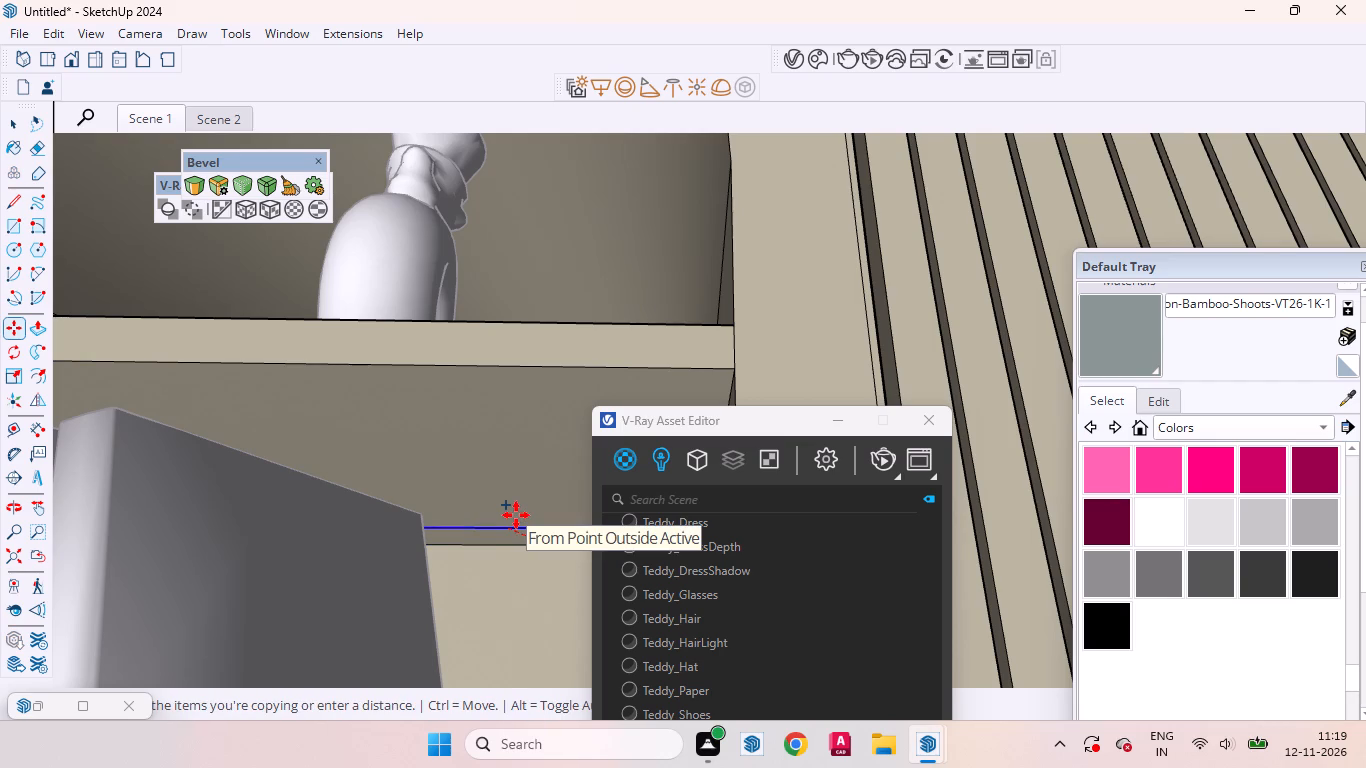
key(1)
key(Return)
key(space)
Group the narrow strip under the hat figurine's shelf with its edges and convert it to a V-Ray mesh light.
scroll(554, 556, up, 9)
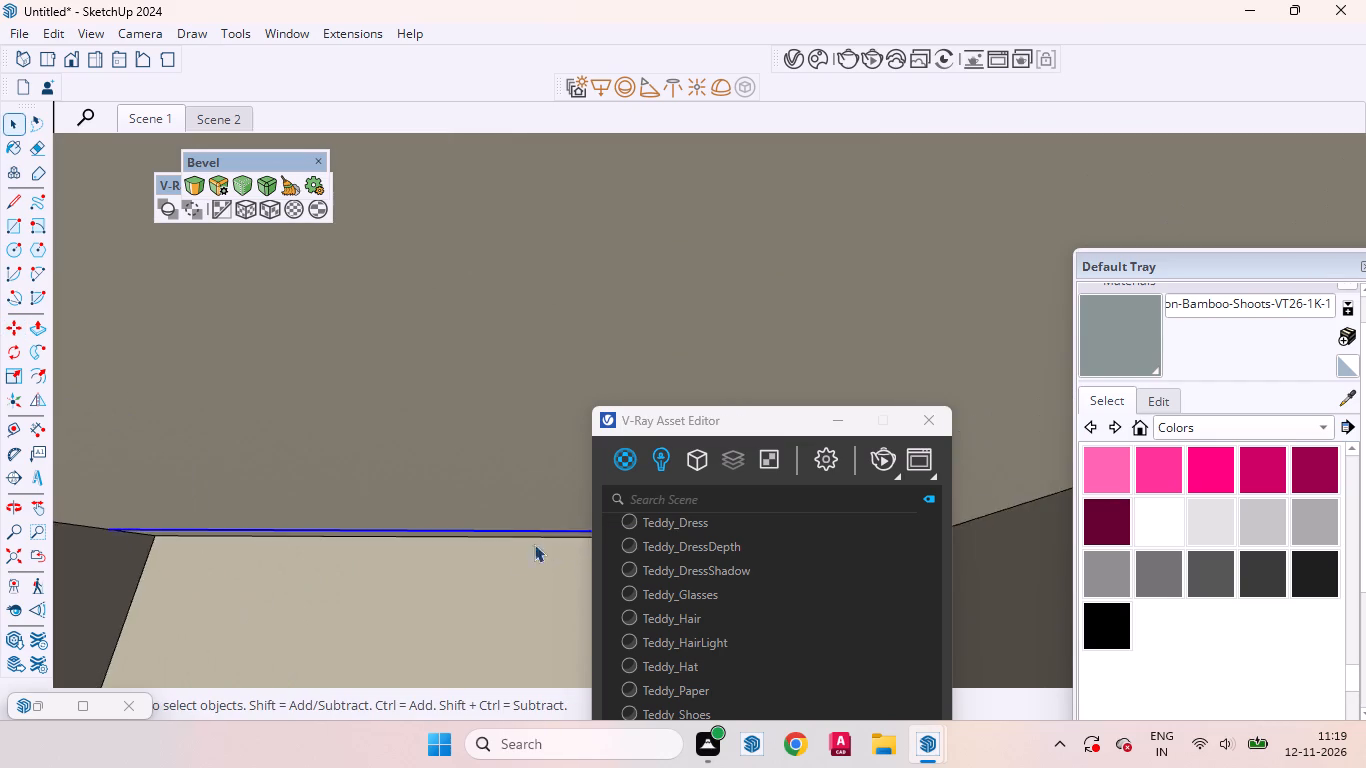
middle_drag(514, 552, 520, 445)
click(482, 527)
double_click(482, 527)
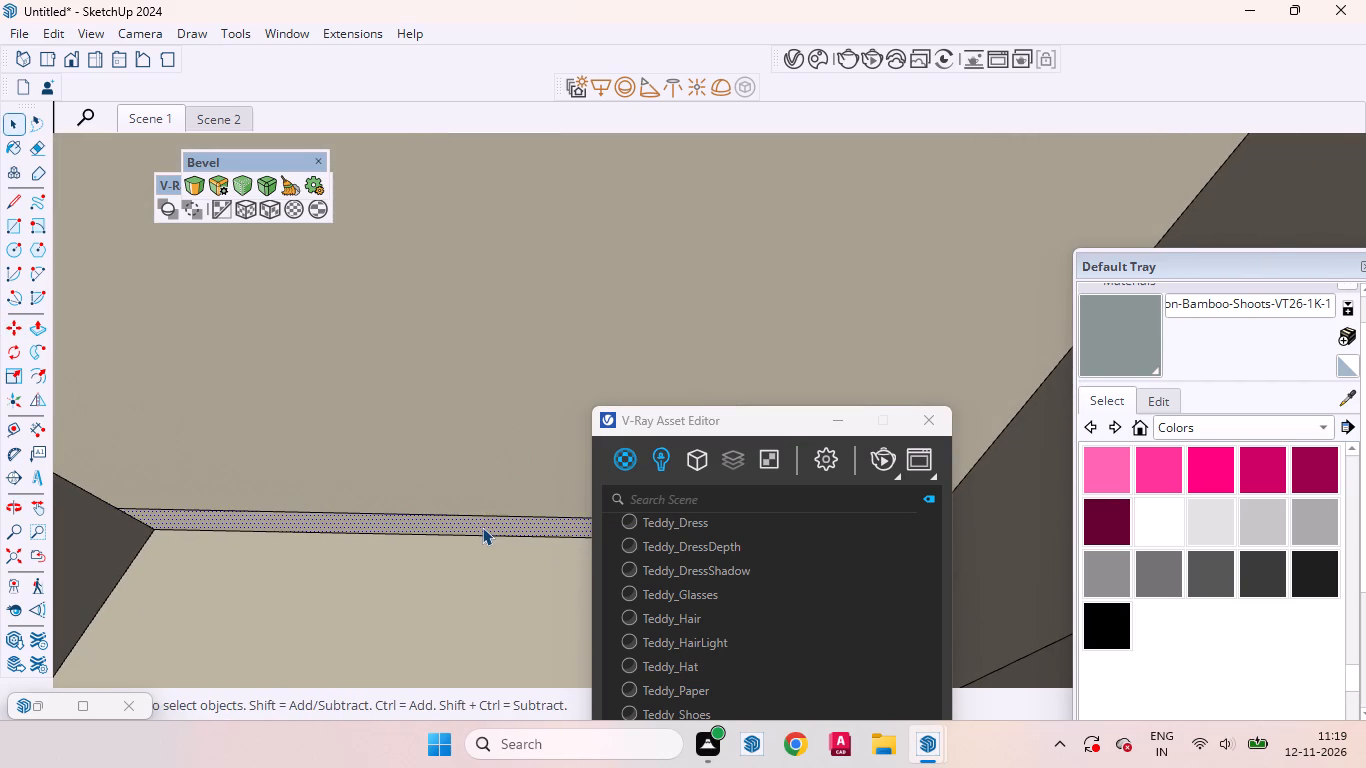
right_click(482, 527)
click(576, 187)
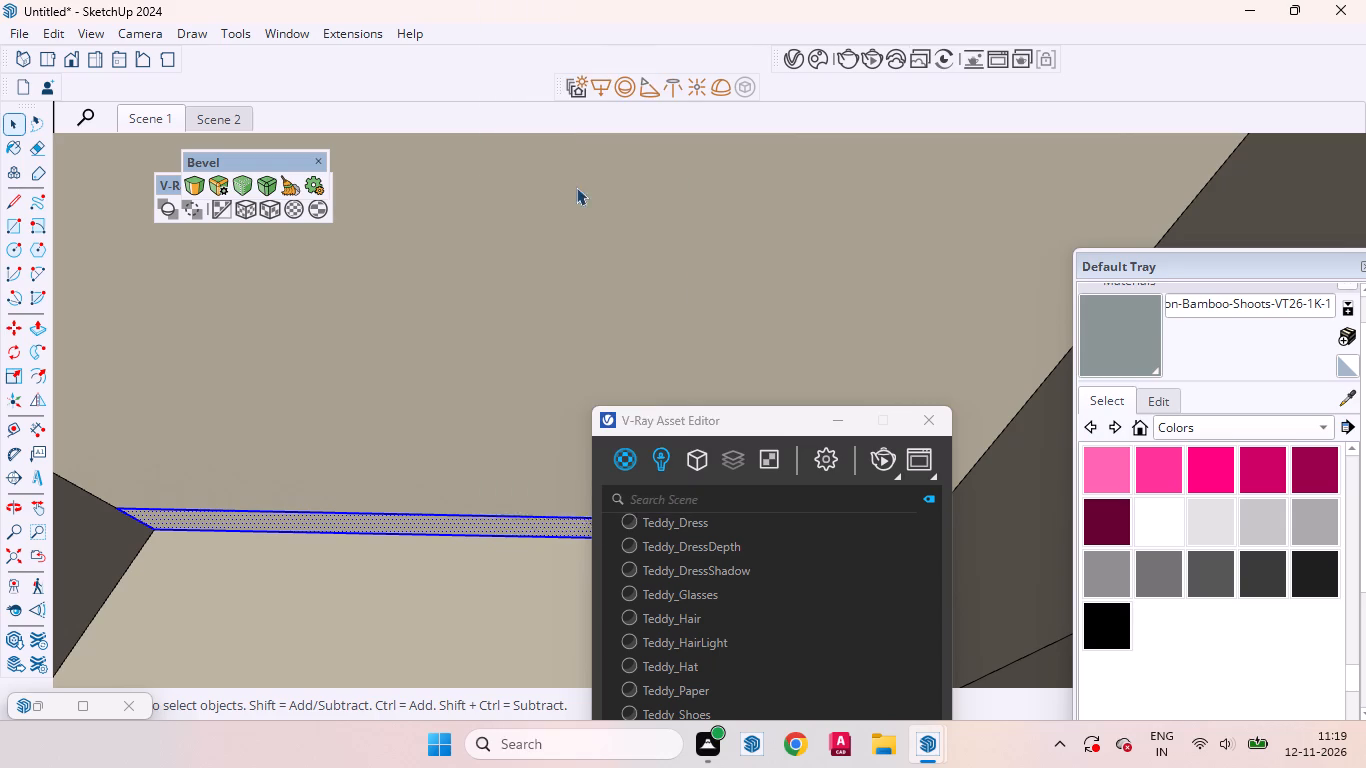
click(755, 83)
key(space)
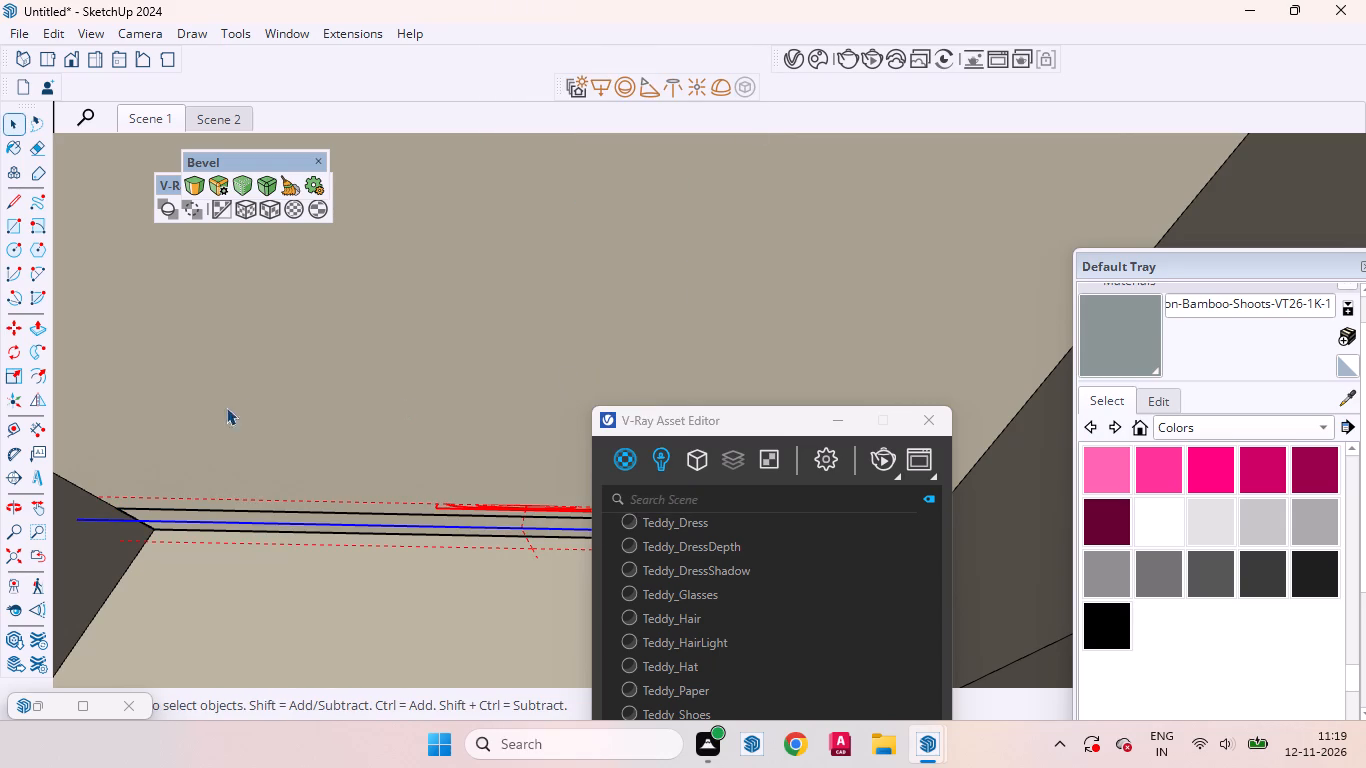
From the Scene 1 view, copy the arched rear edge behind the hat figurine forward by 1 along the curved ceiling.
click(156, 124)
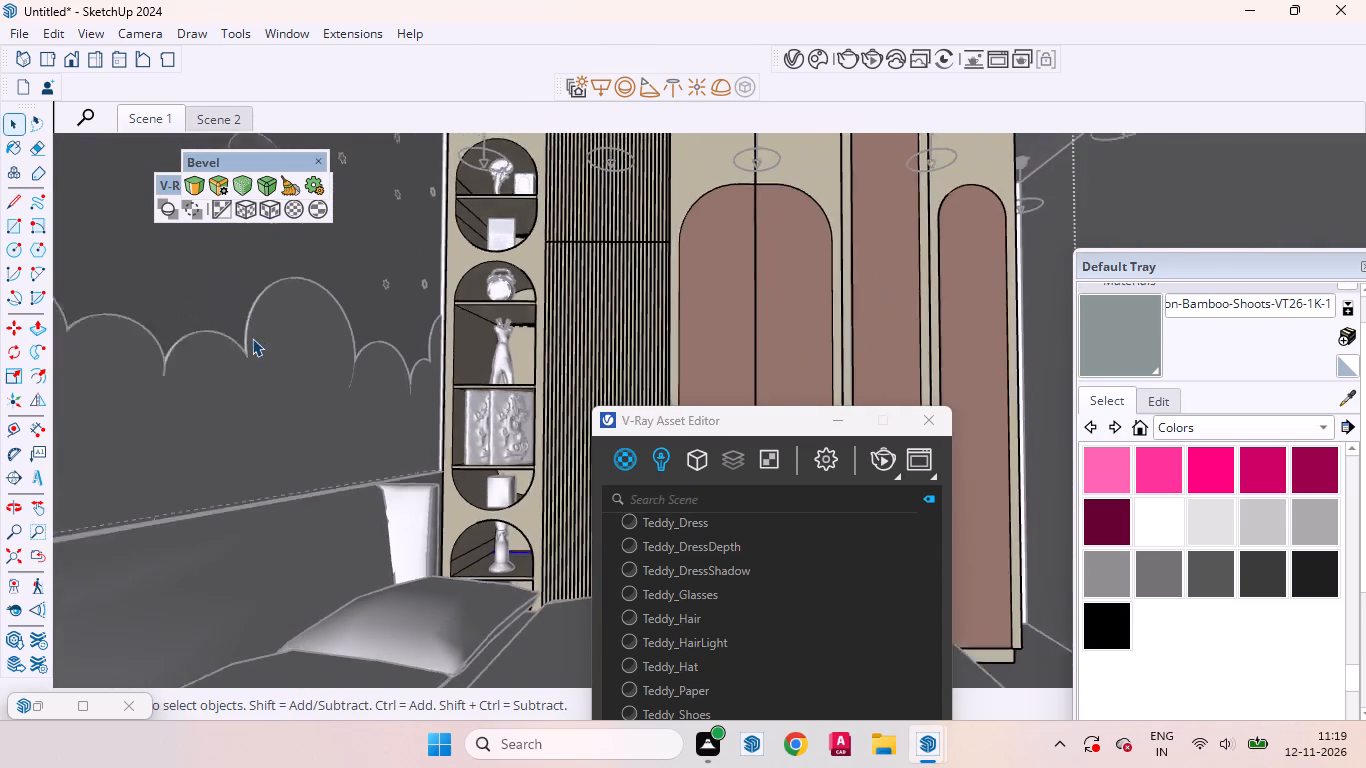
scroll(500, 568, up, 7)
middle_drag(516, 539, 548, 483)
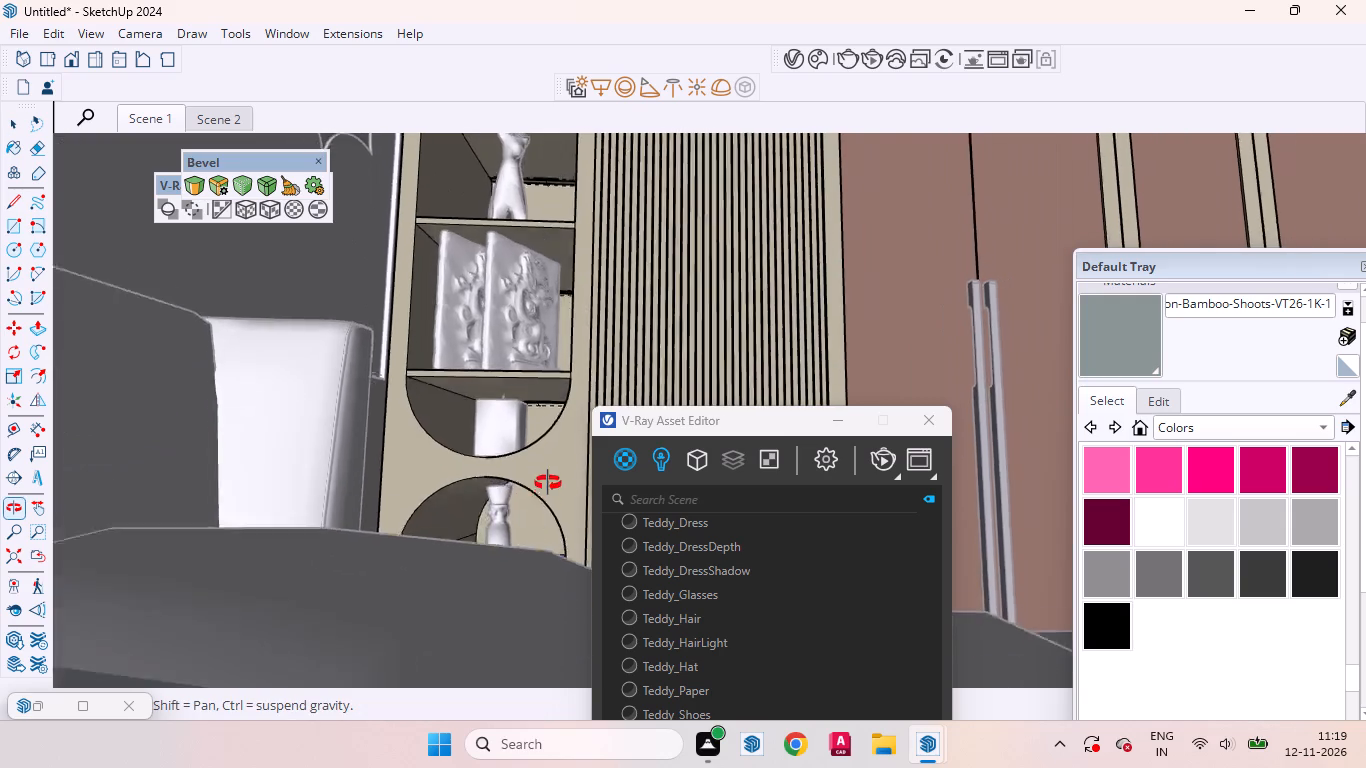
middle_drag(548, 483, 555, 517)
scroll(497, 530, up, 7)
middle_drag(540, 512, 553, 465)
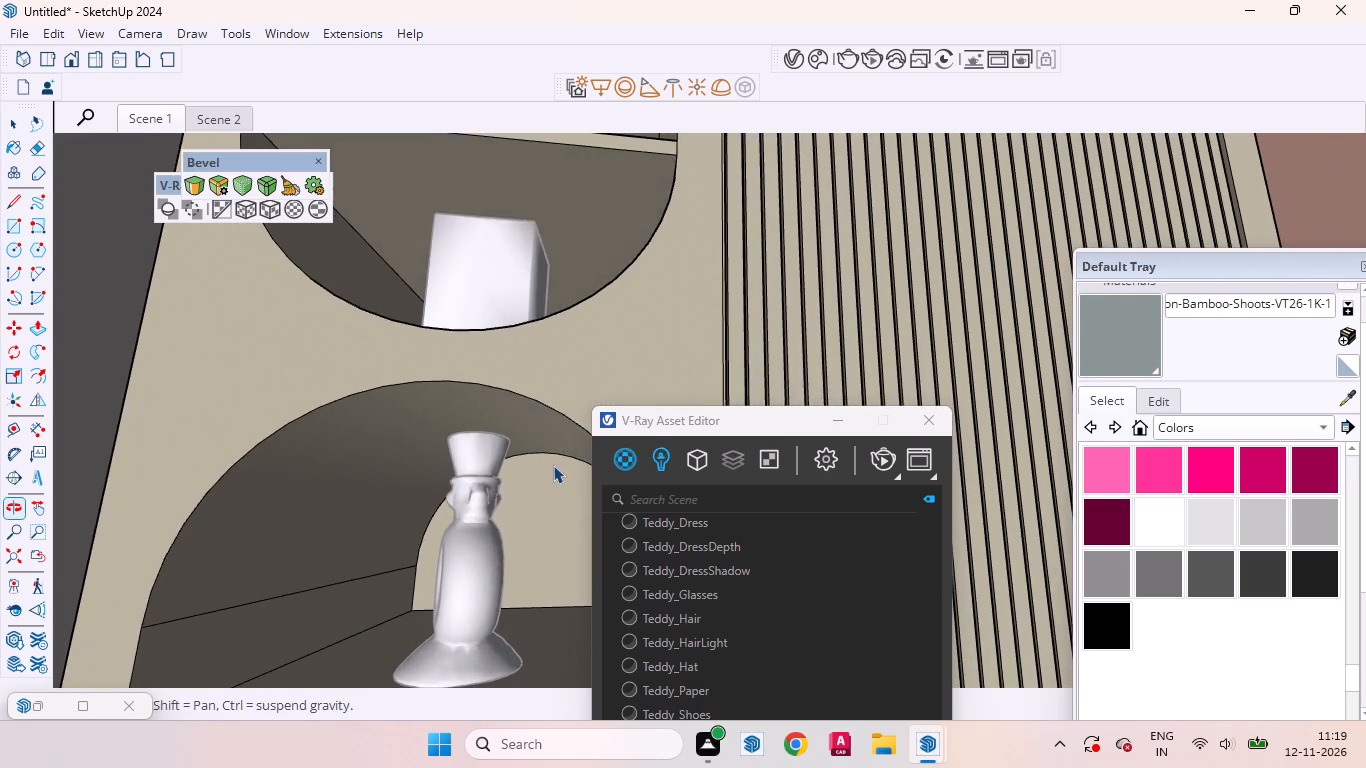
scroll(553, 464, up, 3)
click(528, 449)
scroll(520, 470, down, 4)
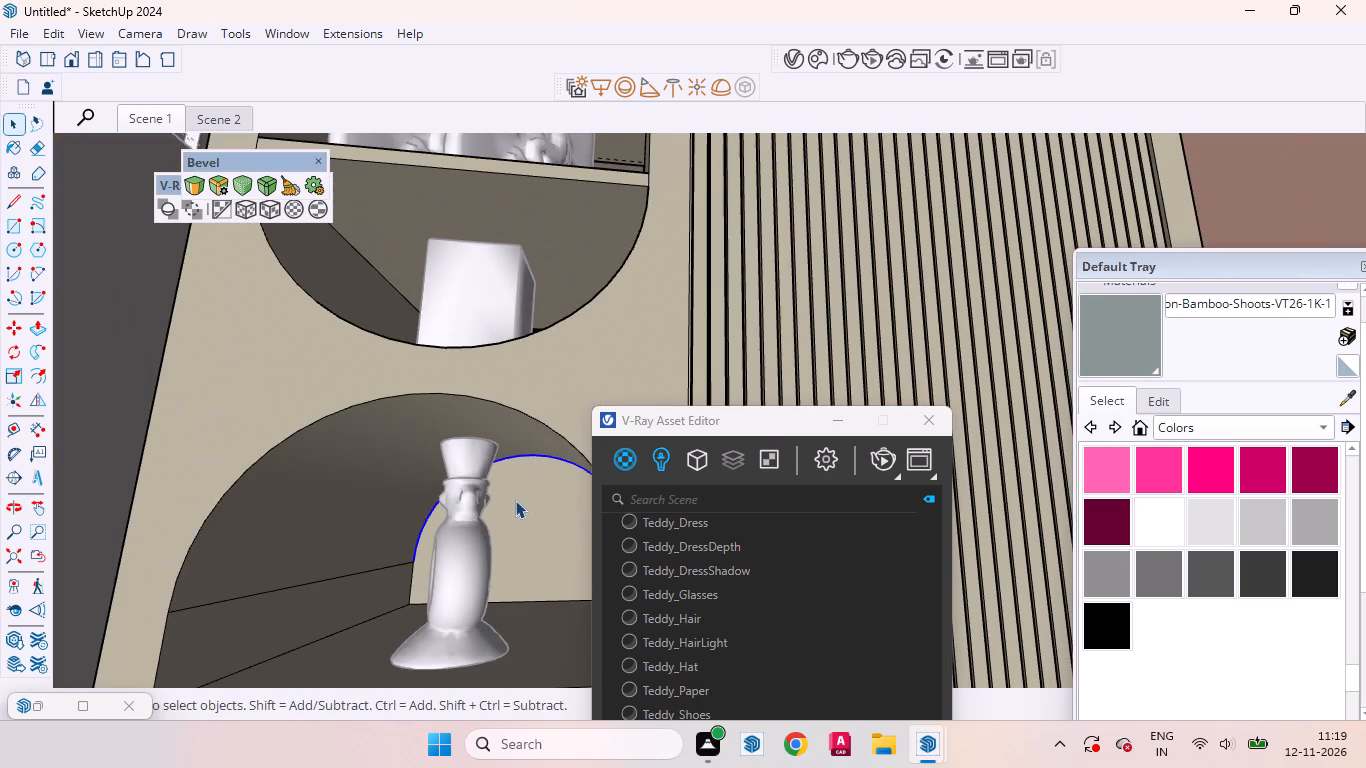
middle_drag(503, 520, 530, 535)
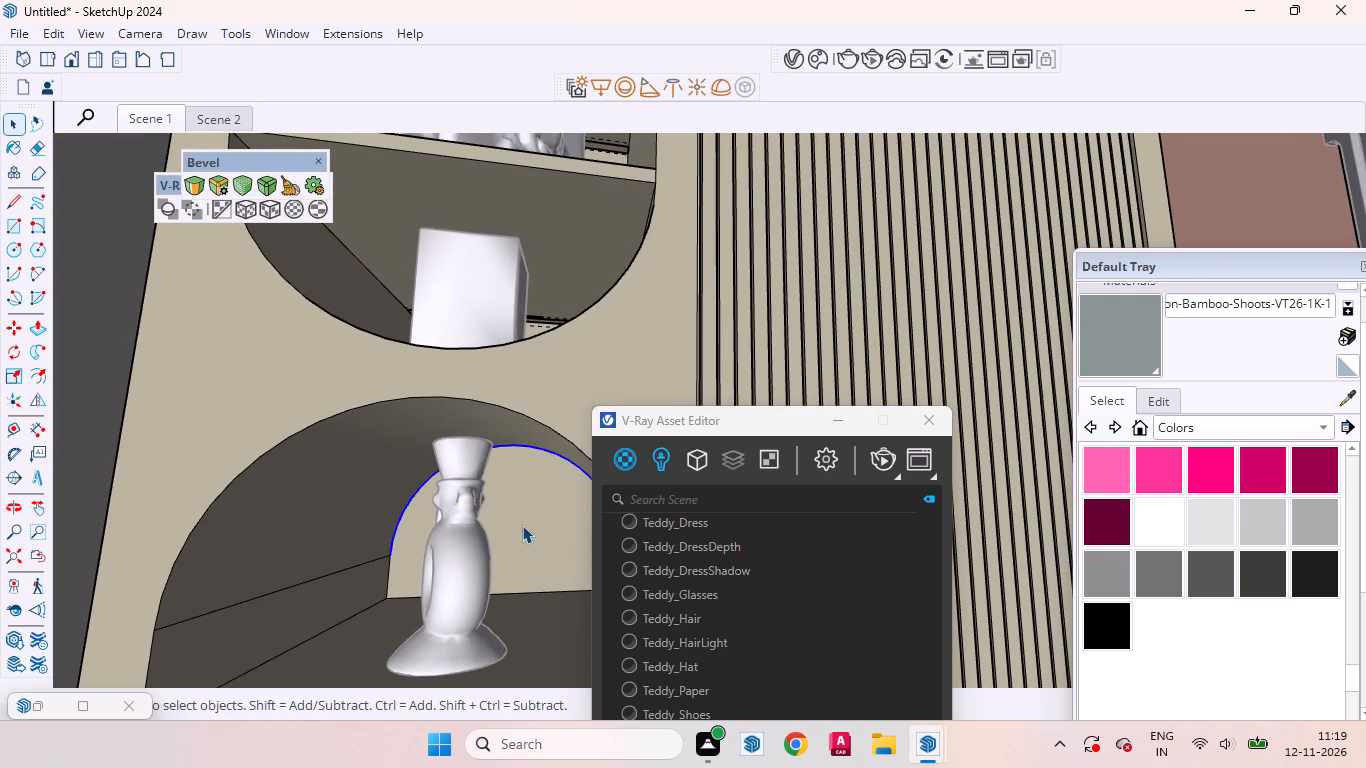
key(m)
scroll(538, 503, up, 3)
middle_drag(529, 503, 494, 482)
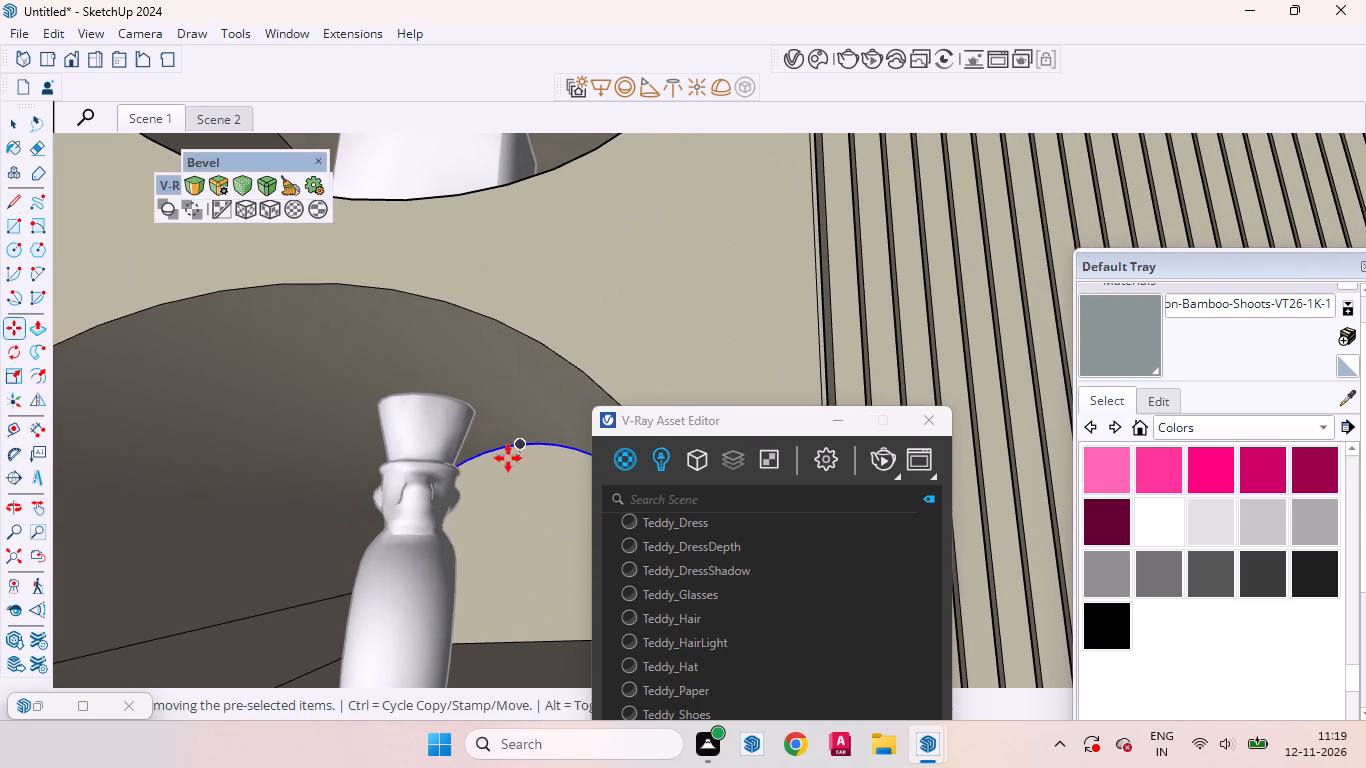
click(525, 445)
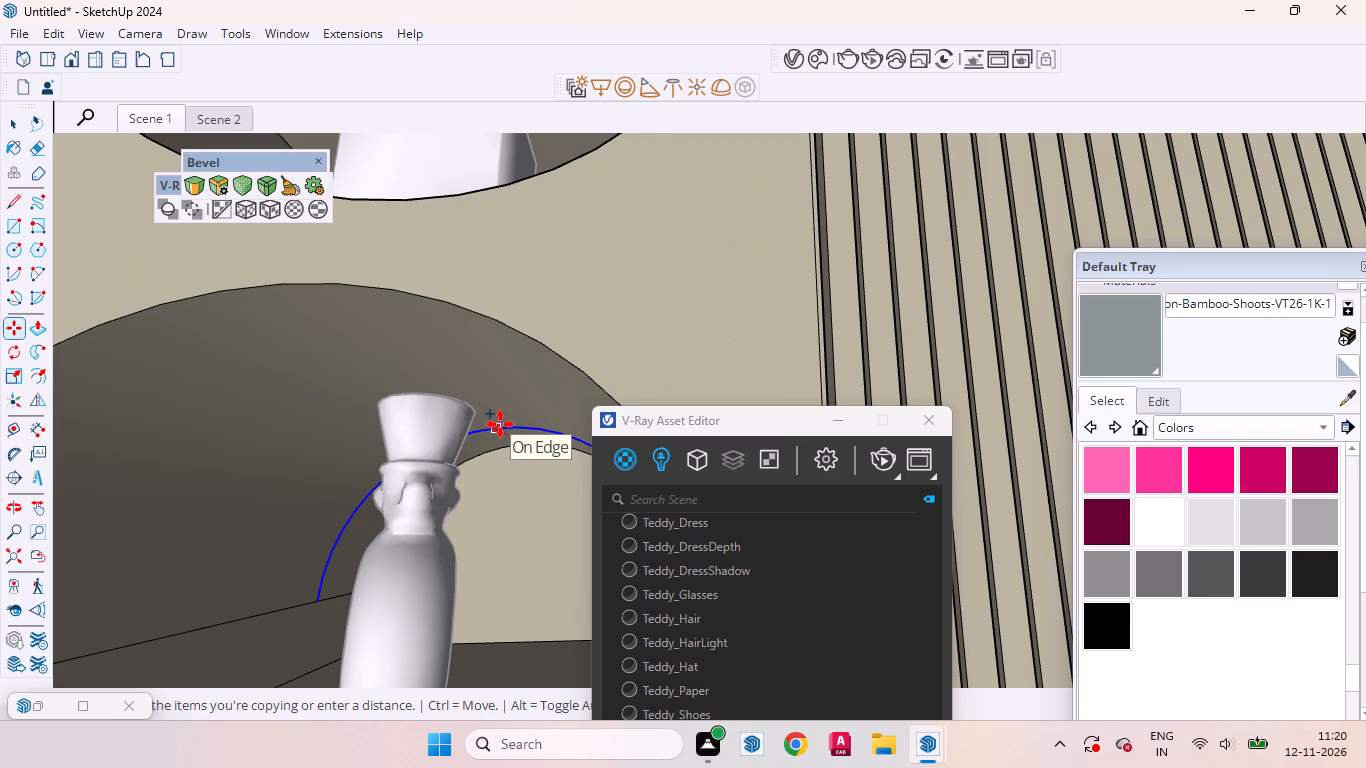
key(1)
key(Return)
key(space)
Group the curved strip above the hat figurine with its edges and convert it to a V-Ray mesh light.
scroll(516, 454, up, 9)
middle_drag(459, 460, 442, 372)
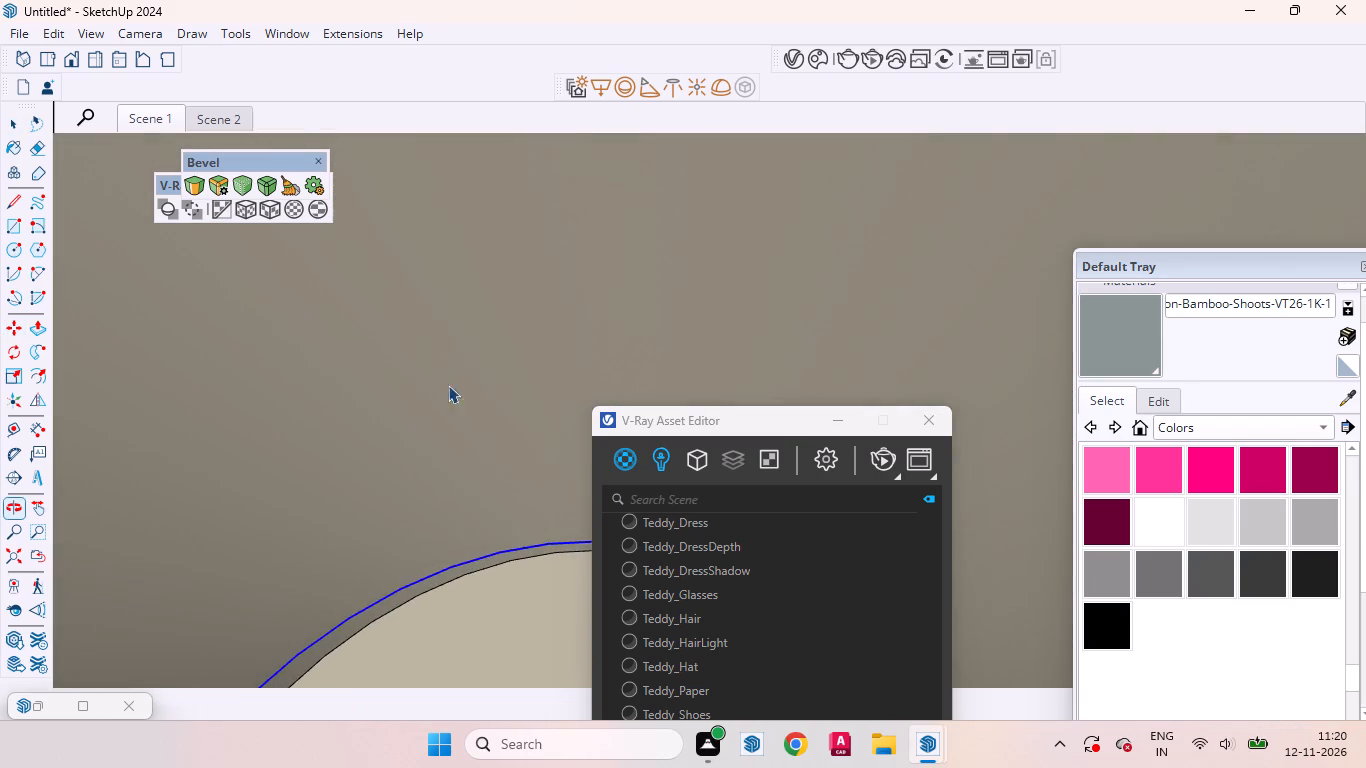
scroll(473, 537, up, 10)
click(441, 584)
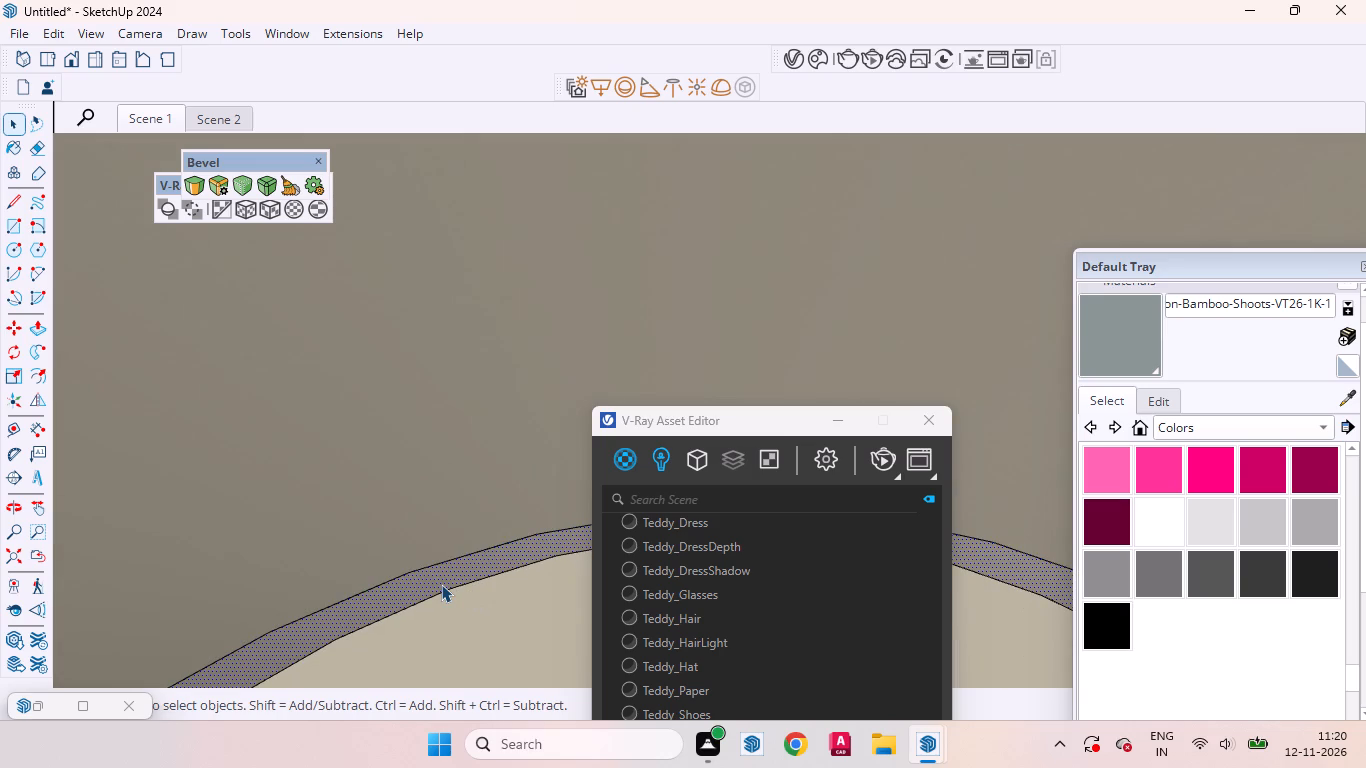
double_click(441, 584)
right_click(441, 584)
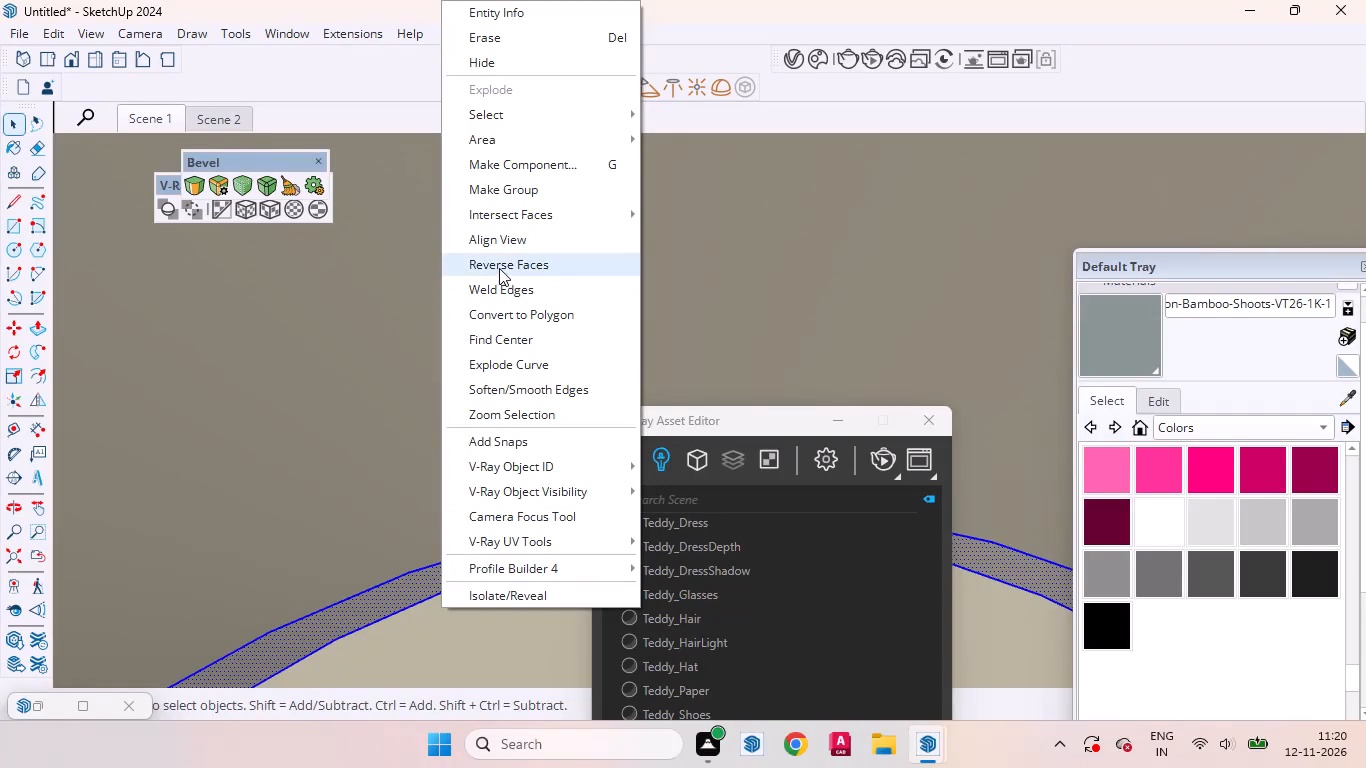
click(504, 185)
click(745, 89)
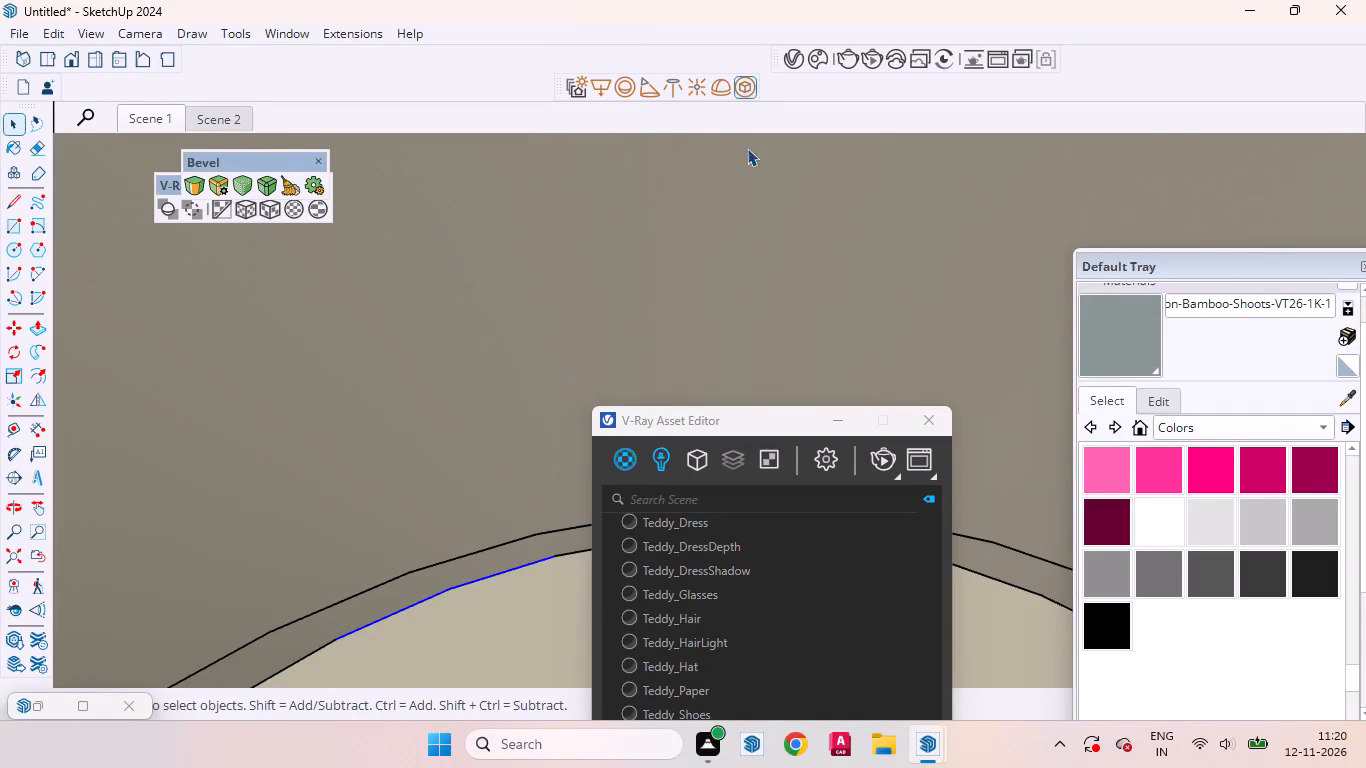
From the Scene 1 view, copy the arched rear edge behind the alarm clock forward by 1 along the curved ceiling.
scroll(322, 521, down, 14)
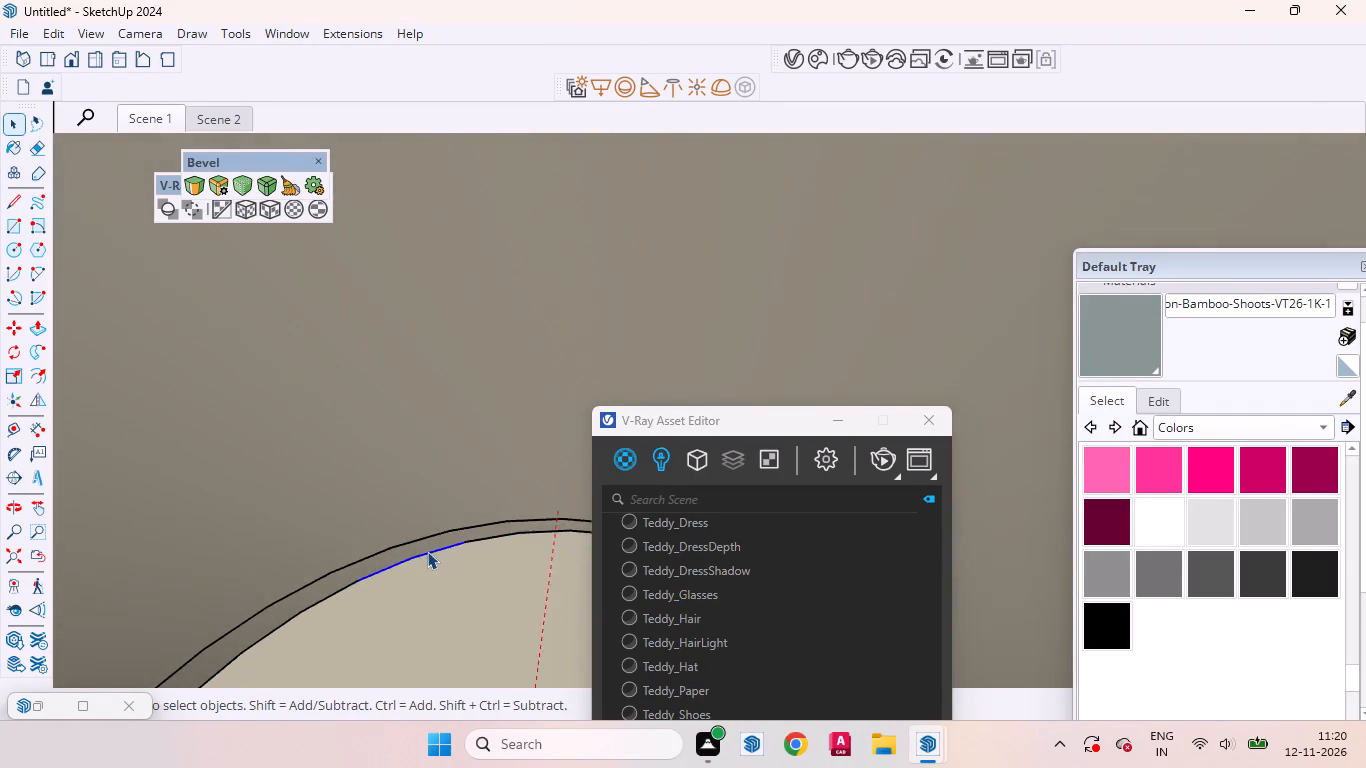
scroll(427, 551, down, 20)
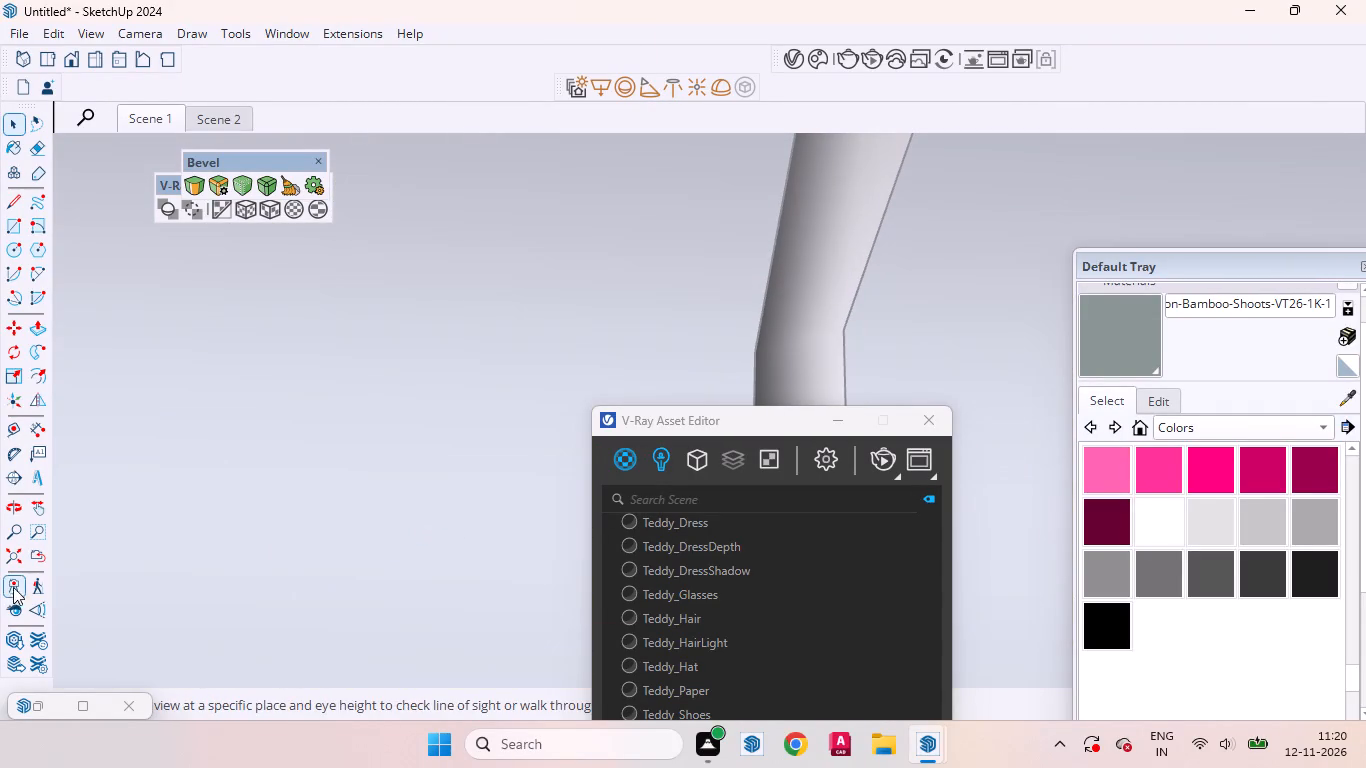
click(132, 111)
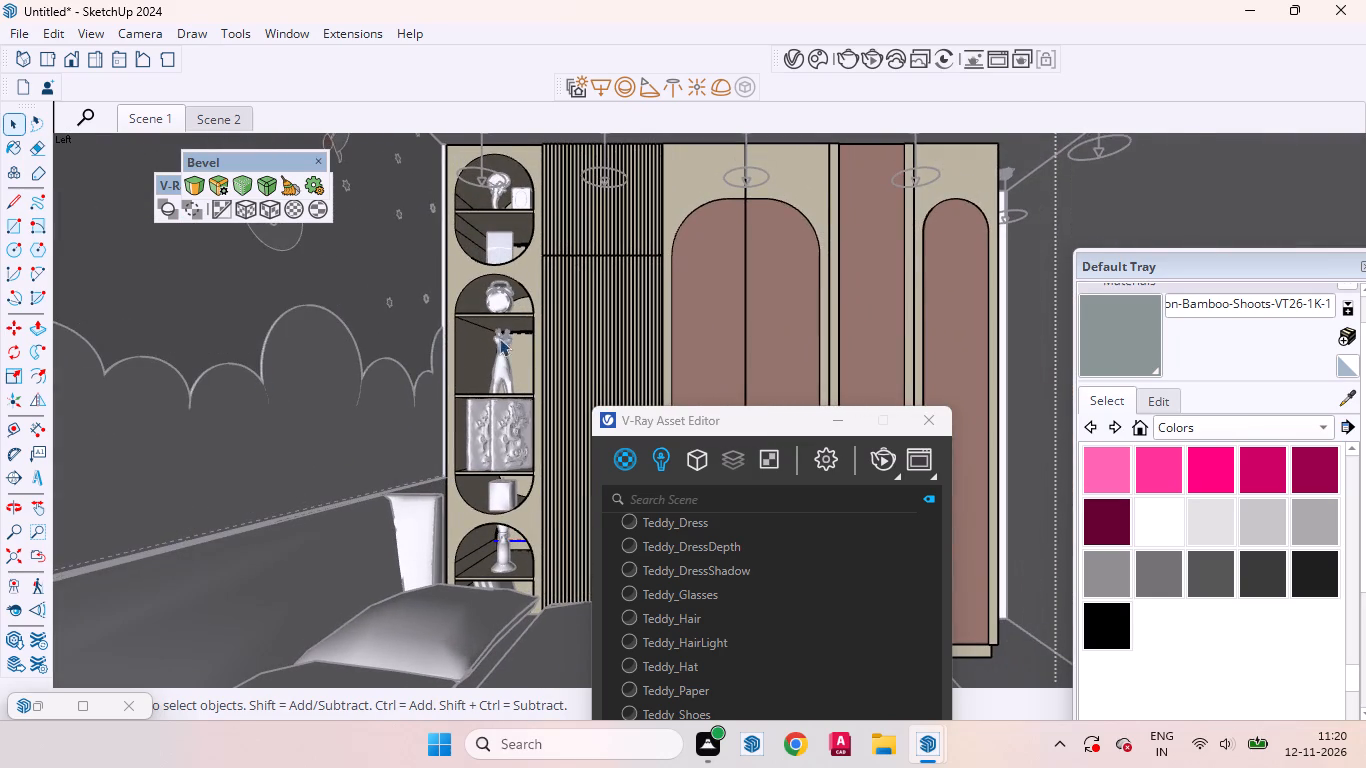
scroll(511, 266, up, 17)
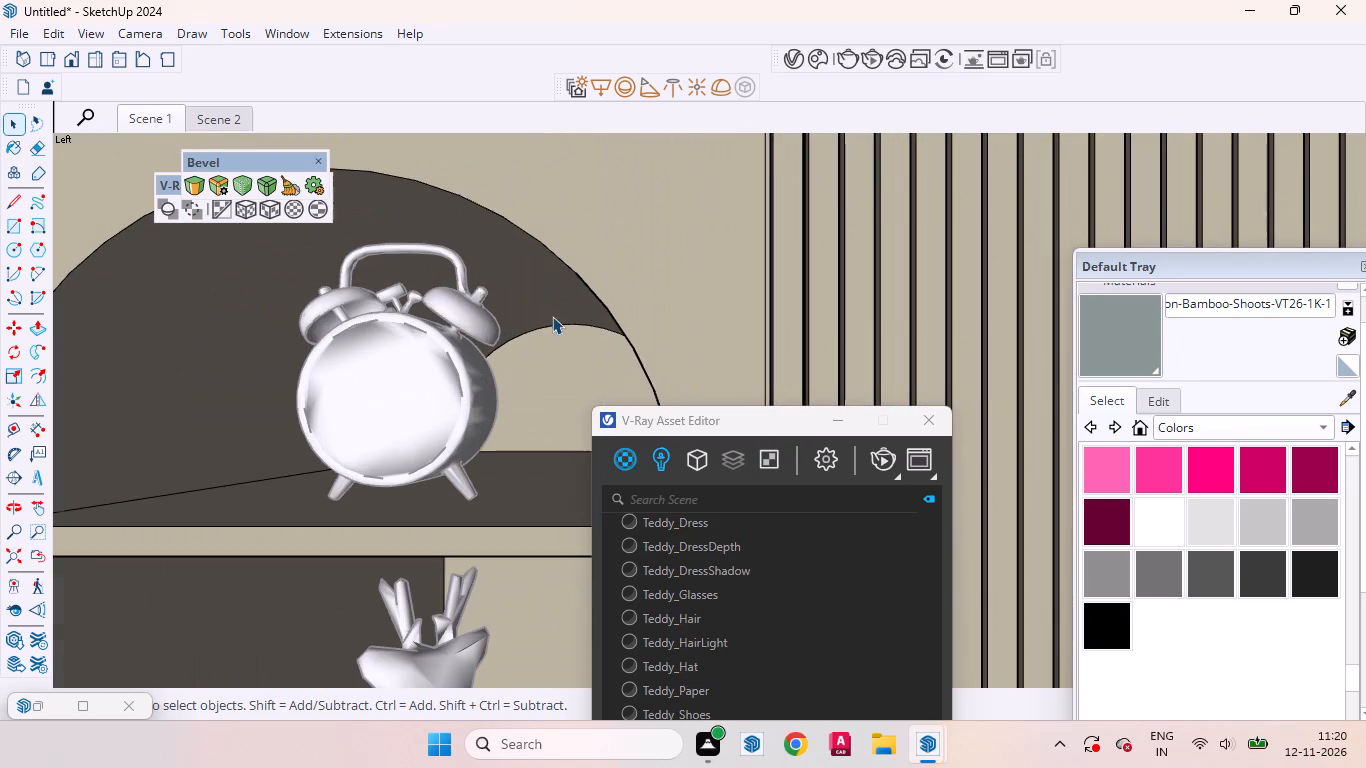
click(561, 327)
scroll(560, 328, up, 4)
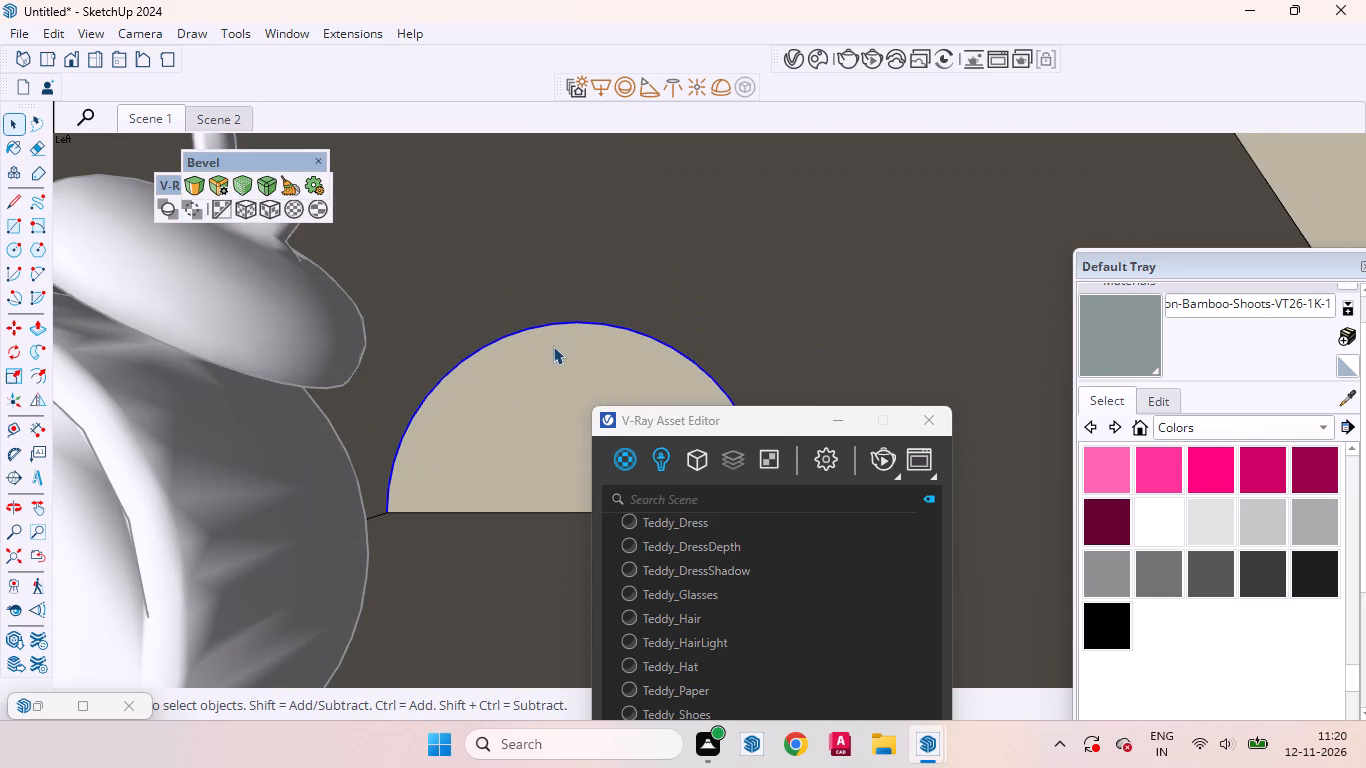
key(m)
click(555, 325)
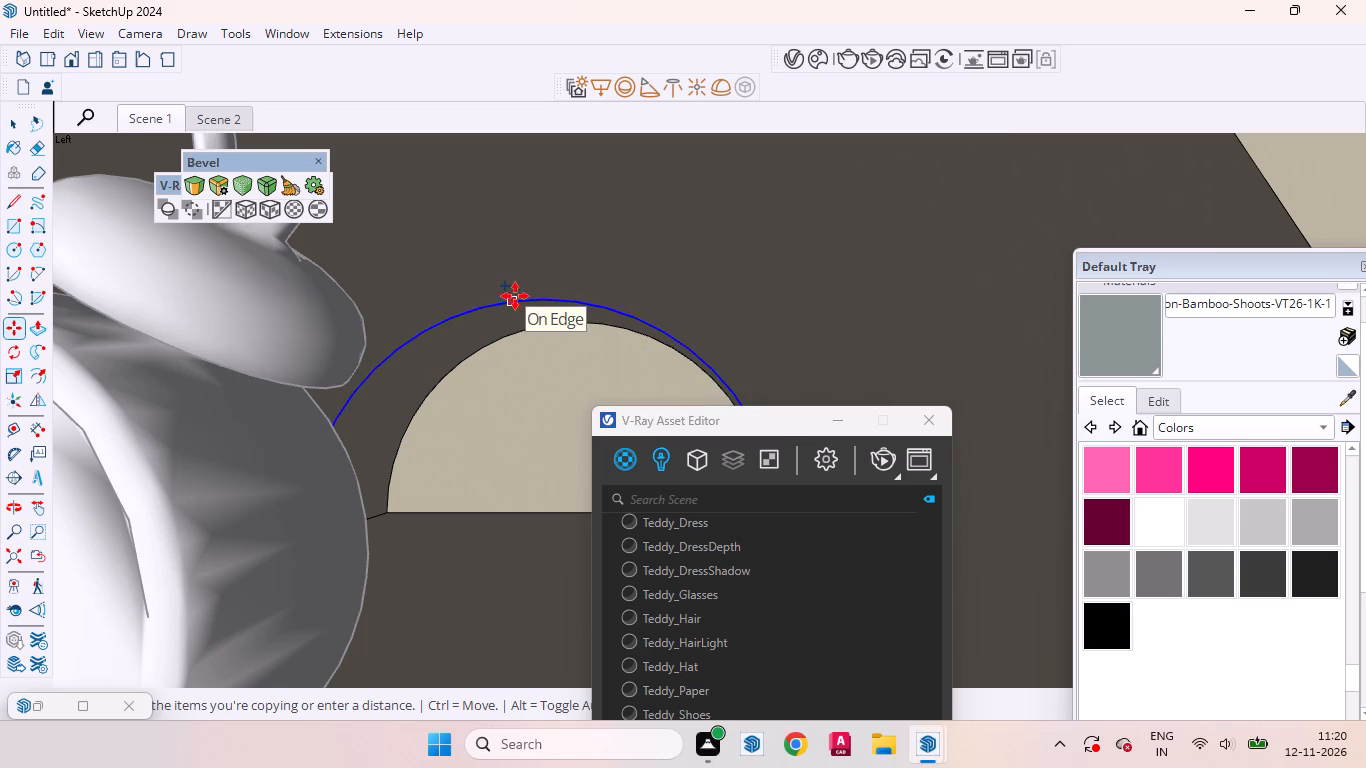
key(1)
key(Return)
key(space)
Group the curved strip behind the alarm clock with its edges and try to convert it to a V-Ray mesh light.
scroll(514, 341, up, 5)
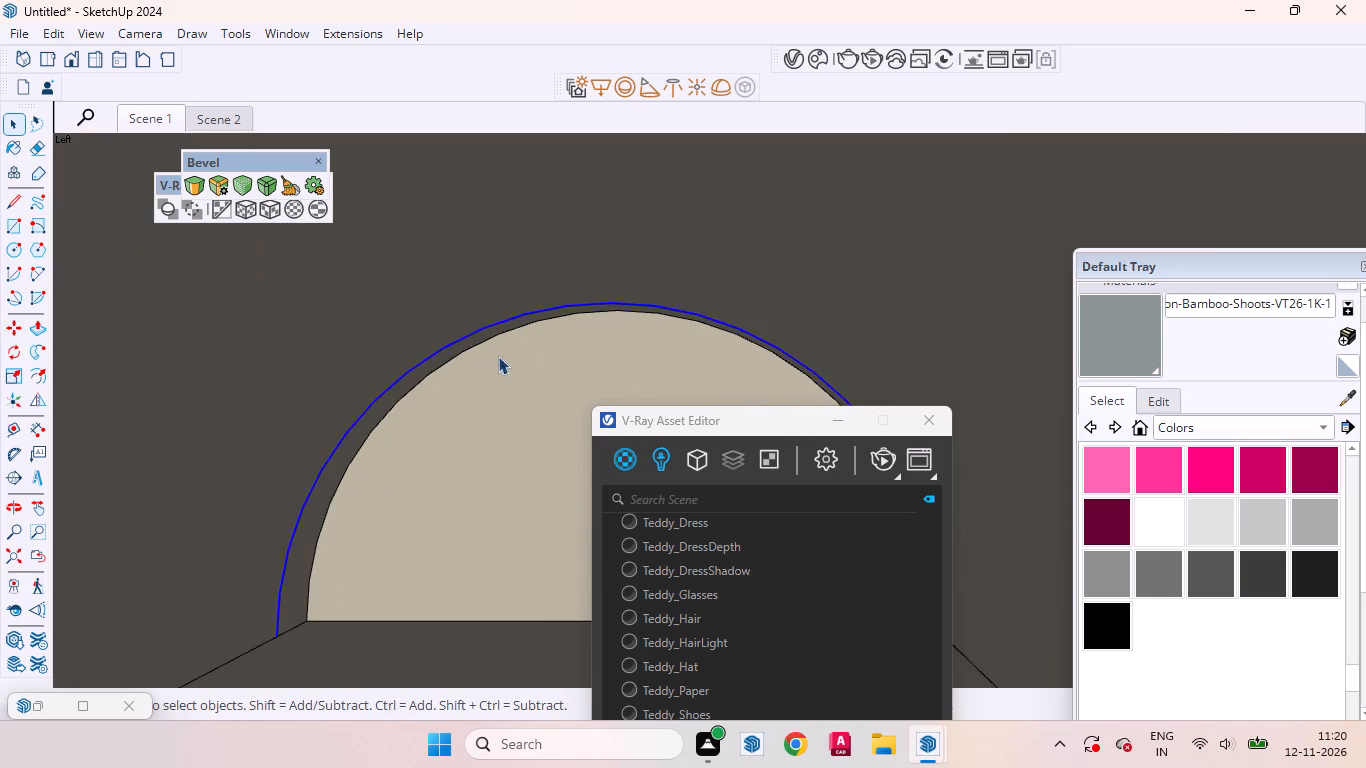
middle_drag(488, 361, 405, 297)
scroll(410, 342, up, 4)
click(449, 365)
click(449, 365)
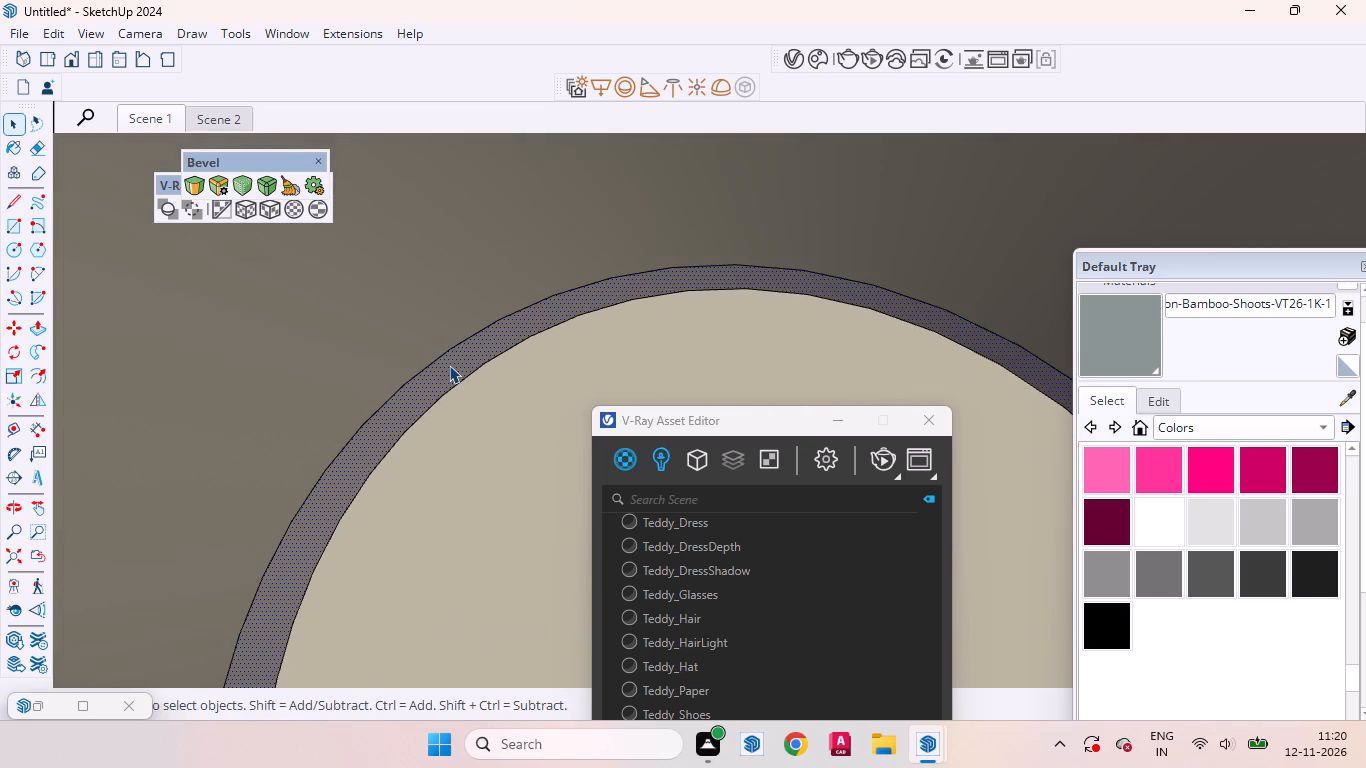
double_click(449, 365)
right_click(449, 365)
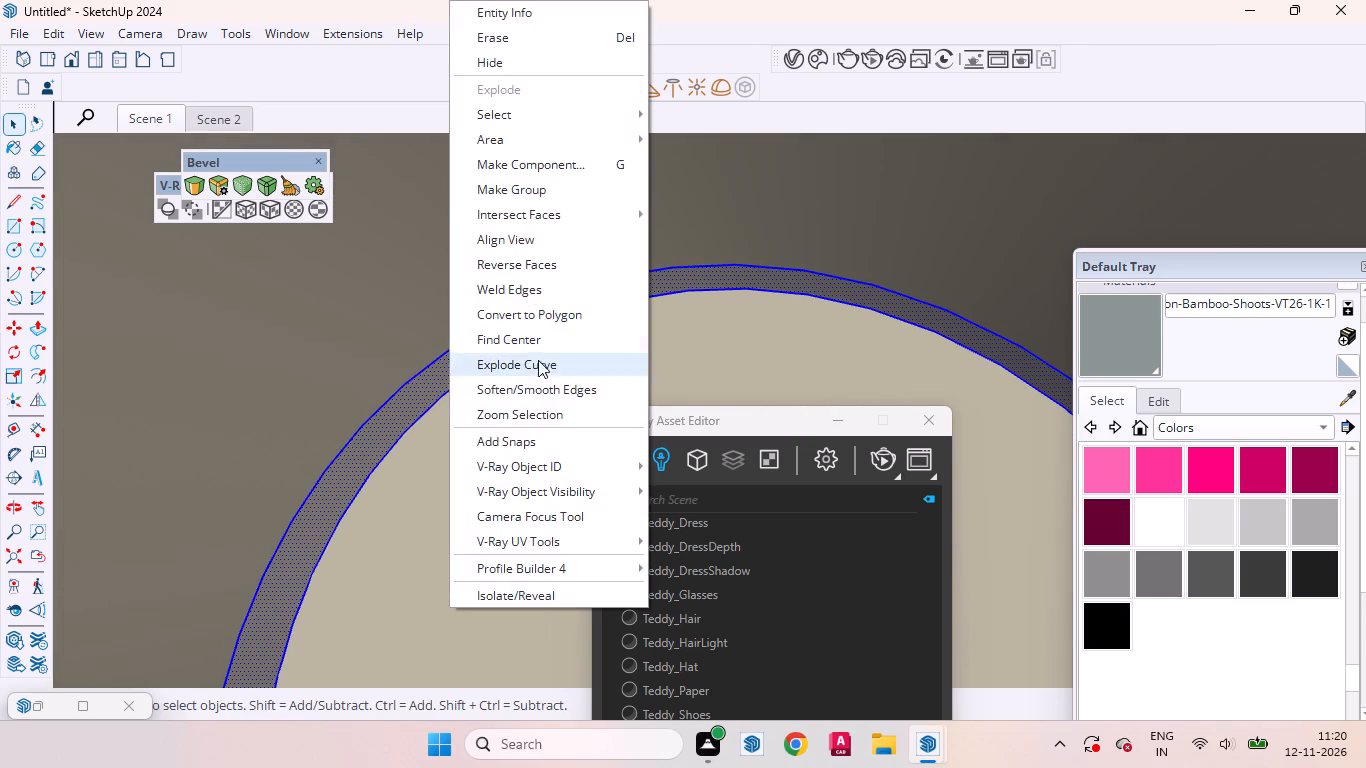
click(533, 179)
drag(748, 93, 749, 112)
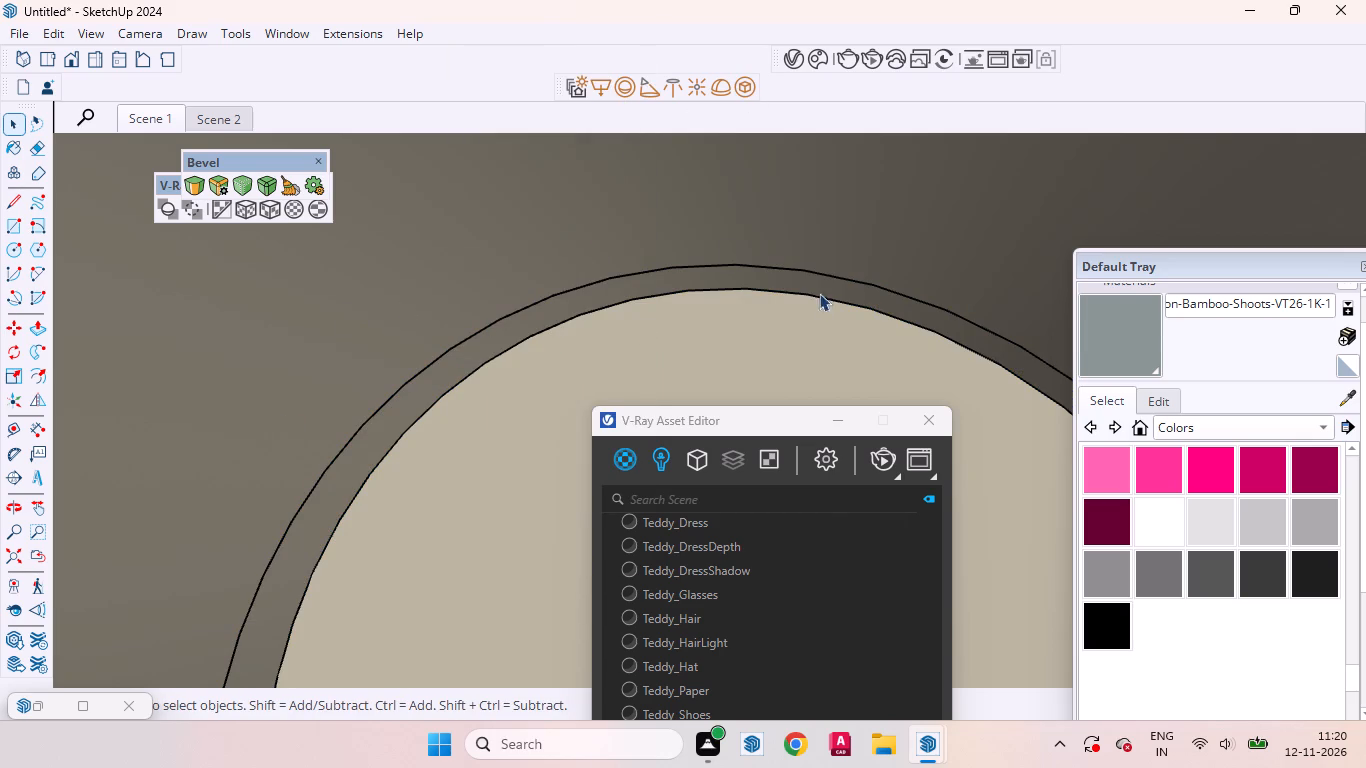
scroll(454, 415, down, 3)
scroll(459, 411, down, 18)
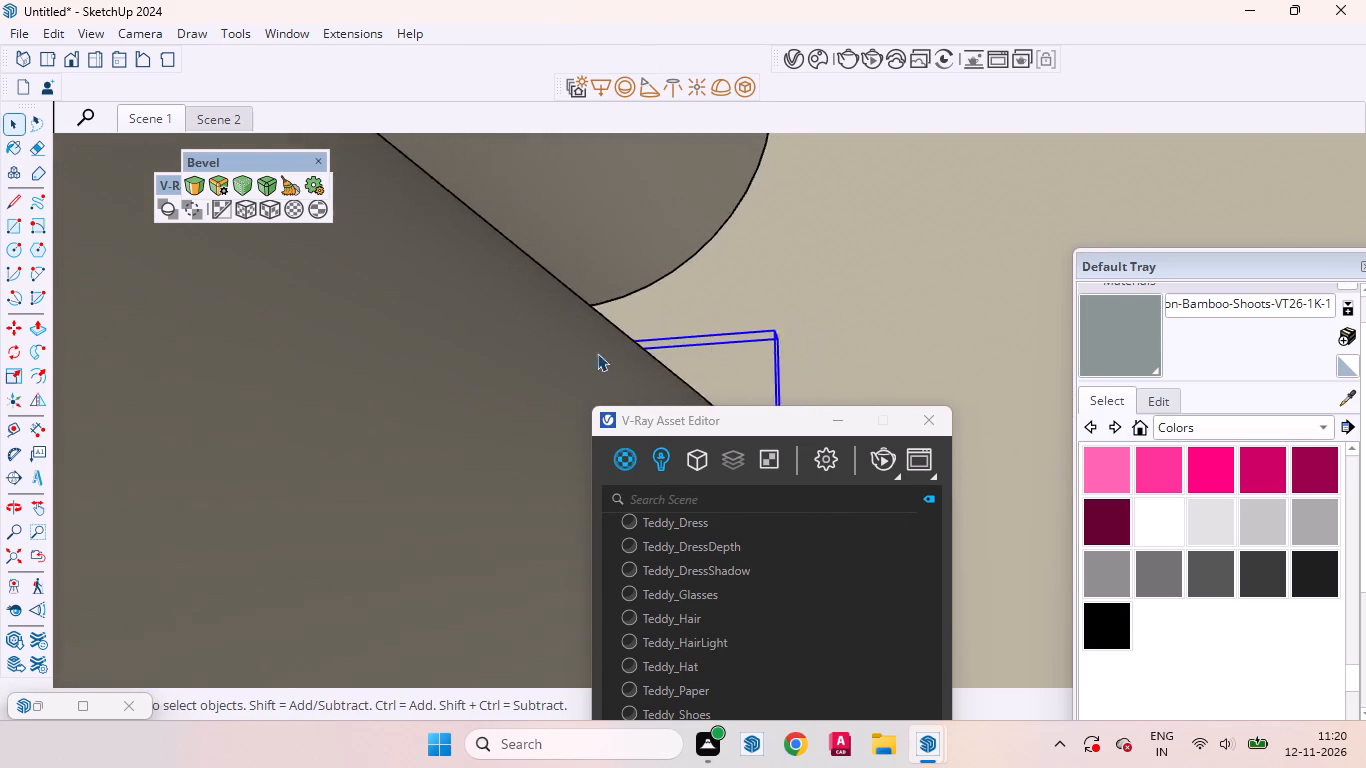
scroll(597, 353, down, 6)
scroll(914, 301, down, 4)
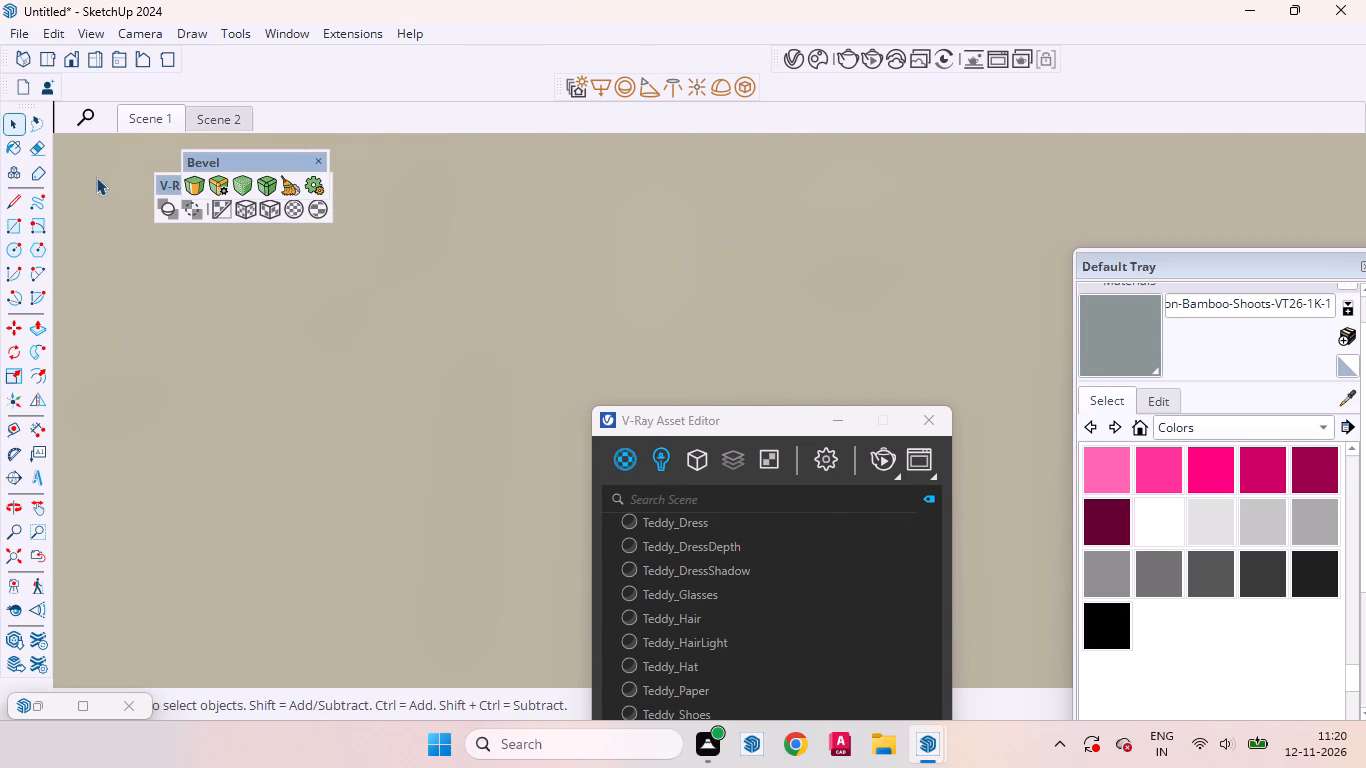
From the Scene 1 view, convert the grouped curved strip behind the alarm clock to a V-Ray mesh light.
click(156, 116)
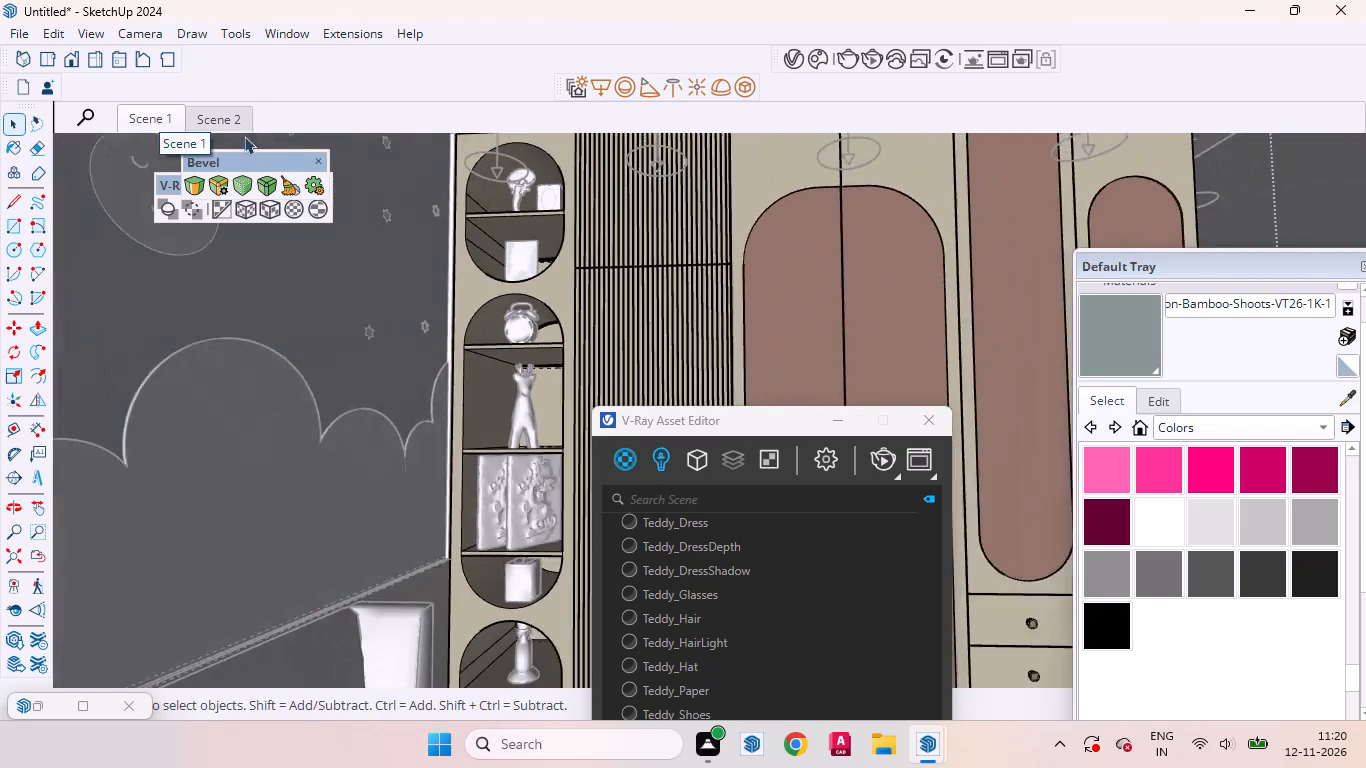
scroll(487, 287, up, 5)
middle_drag(498, 320, 583, 386)
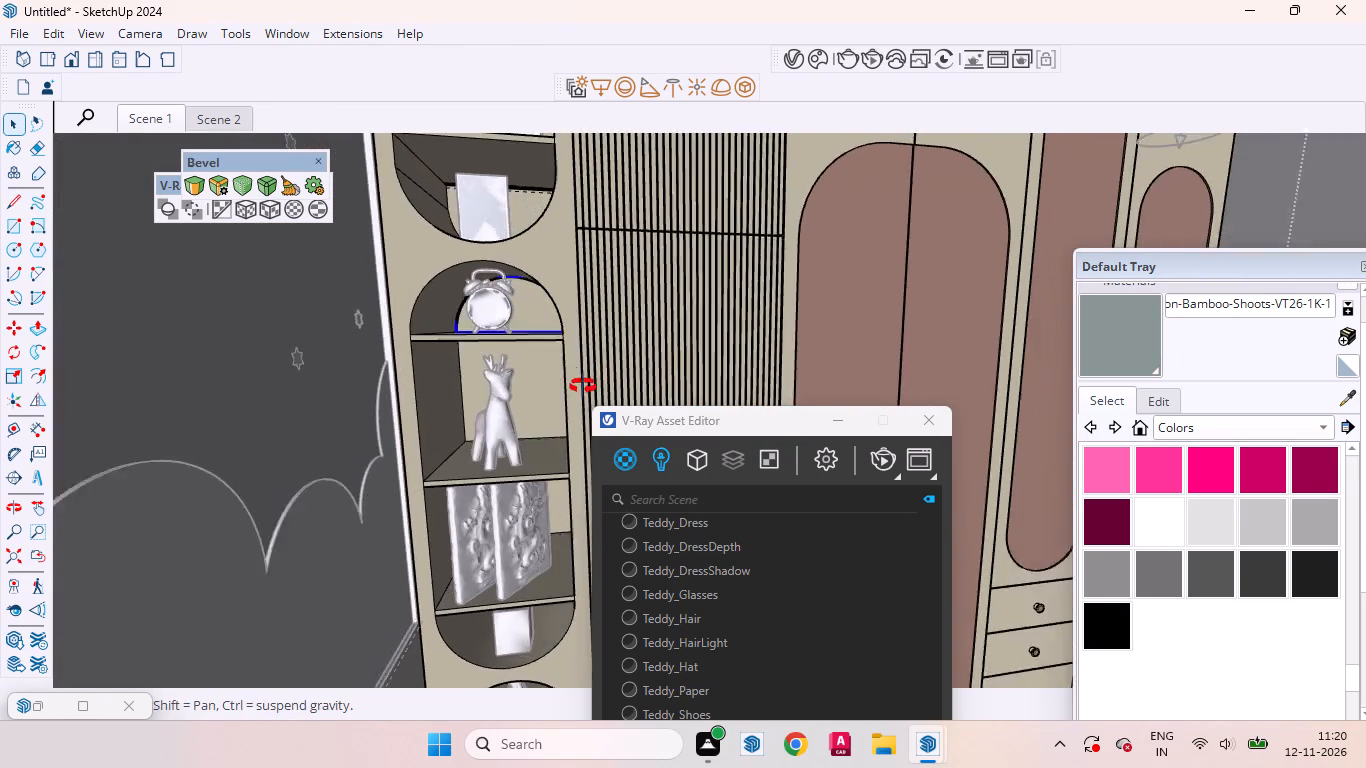
middle_drag(583, 386, 584, 377)
scroll(532, 306, up, 13)
middle_drag(487, 311, 401, 223)
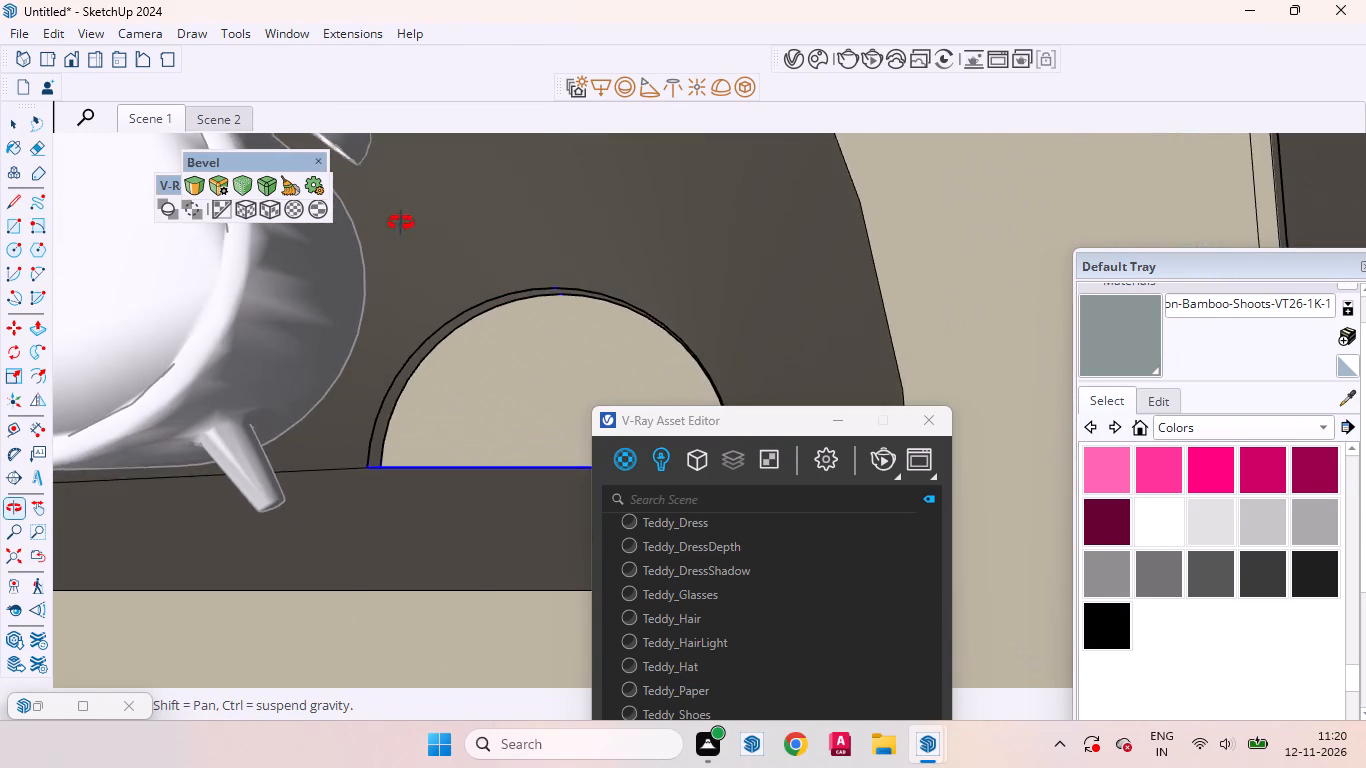
middle_drag(401, 223, 415, 225)
click(743, 83)
scroll(665, 302, down, 2)
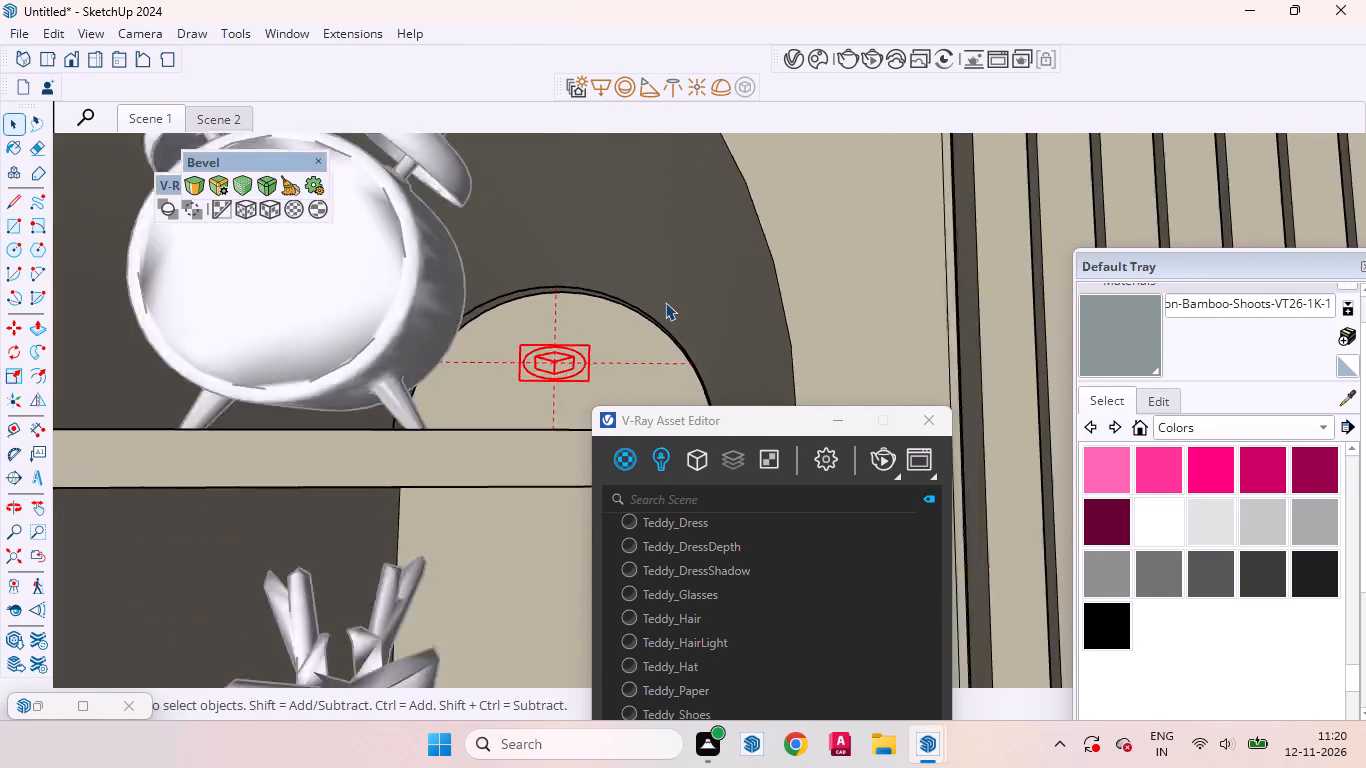
scroll(665, 302, down, 20)
scroll(665, 302, down, 4)
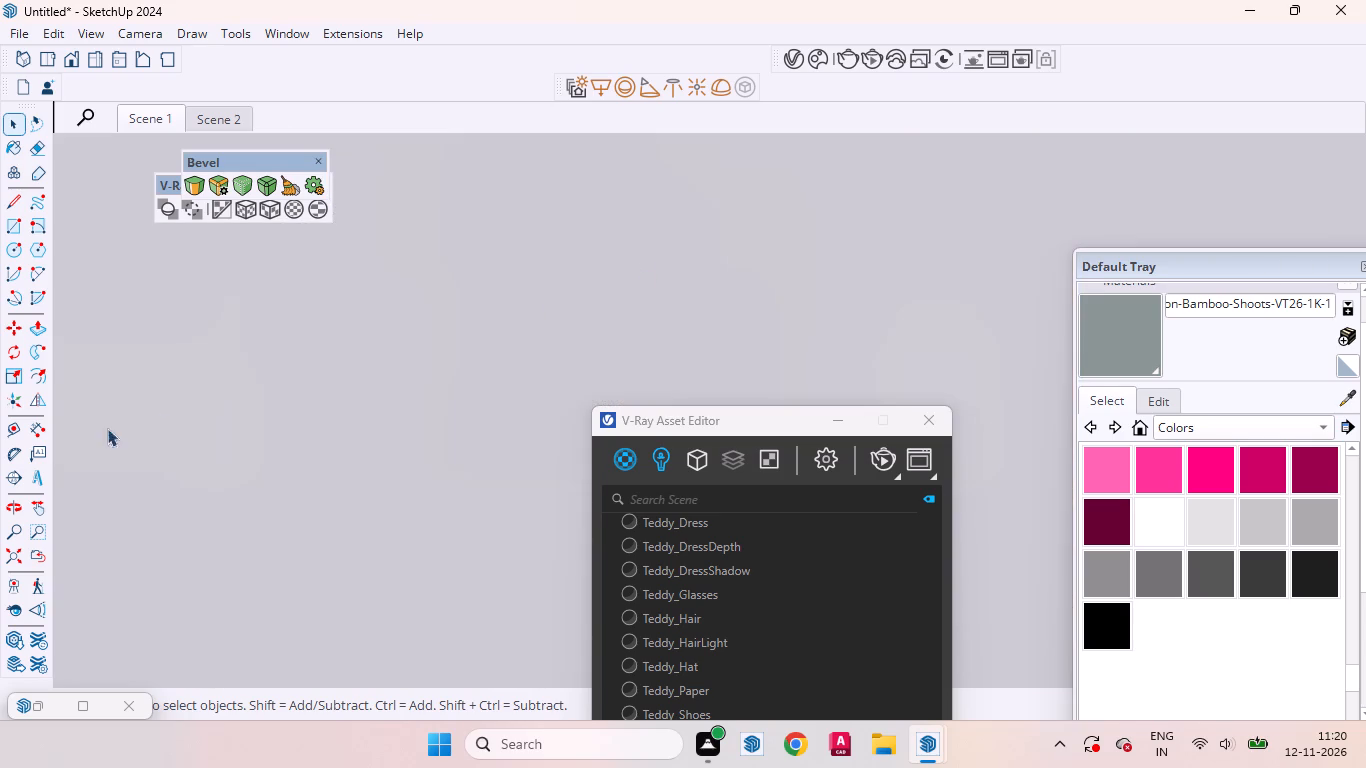
From the Scene 1 view, copy the curved rear edge of the compartment below the hat figurine forward by 1 along its curved floor.
click(149, 111)
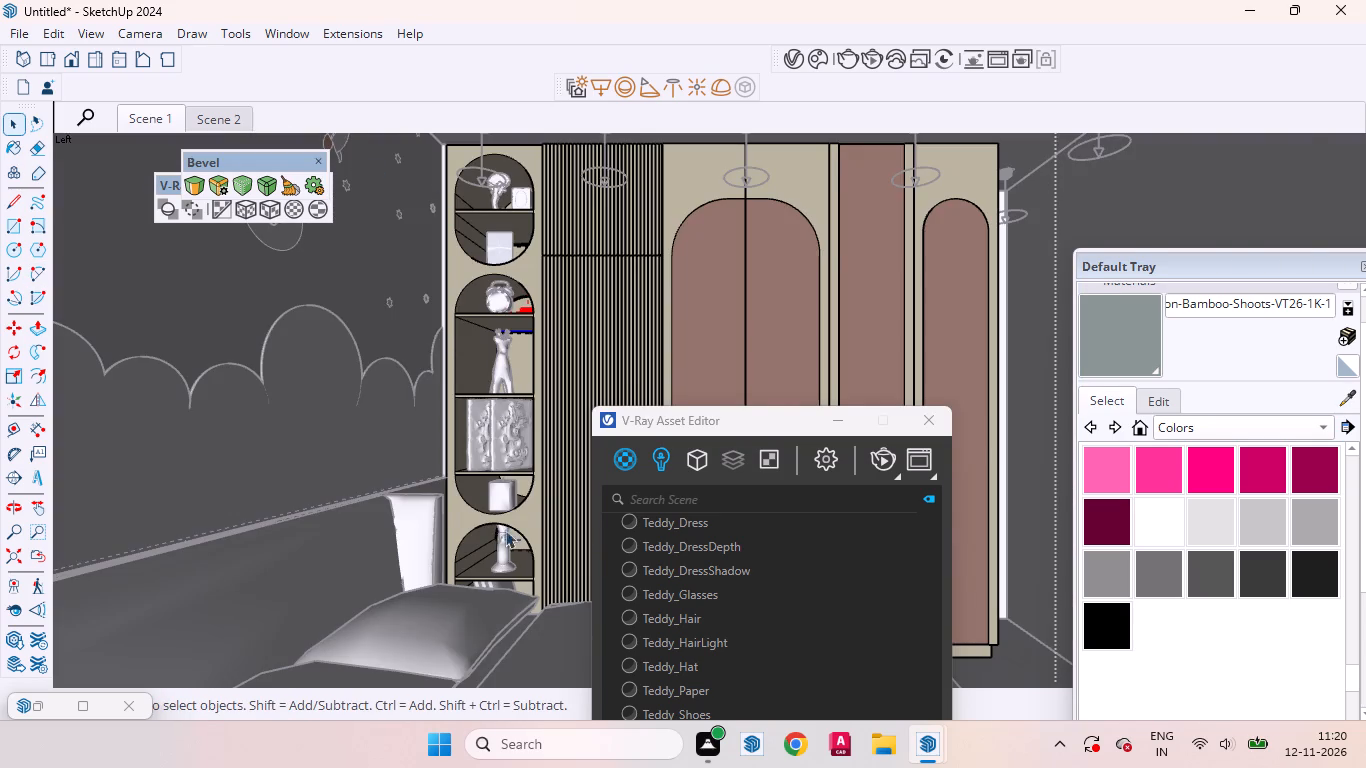
scroll(507, 520, up, 9)
scroll(541, 438, down, 4)
scroll(555, 605, up, 3)
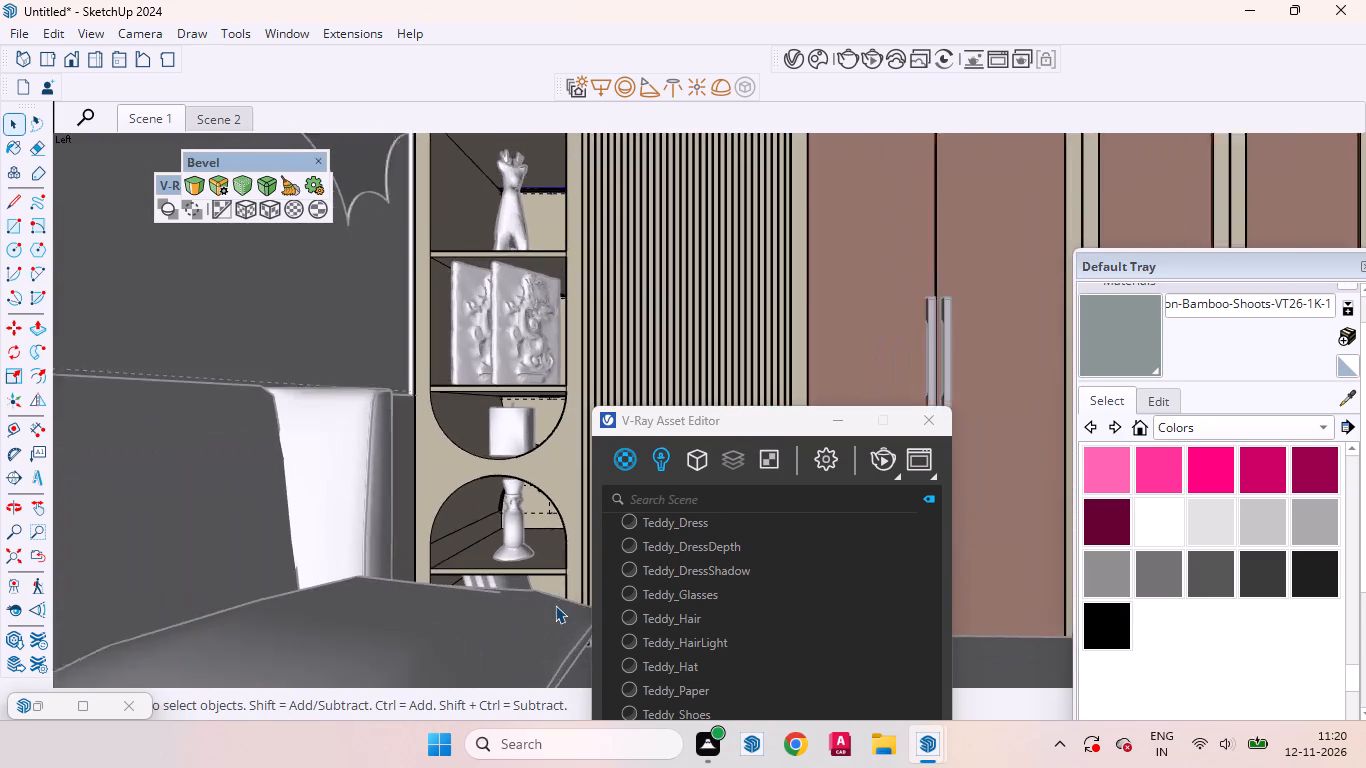
scroll(555, 605, up, 5)
middle_drag(551, 605, 646, 637)
scroll(485, 578, up, 9)
middle_drag(462, 596, 550, 542)
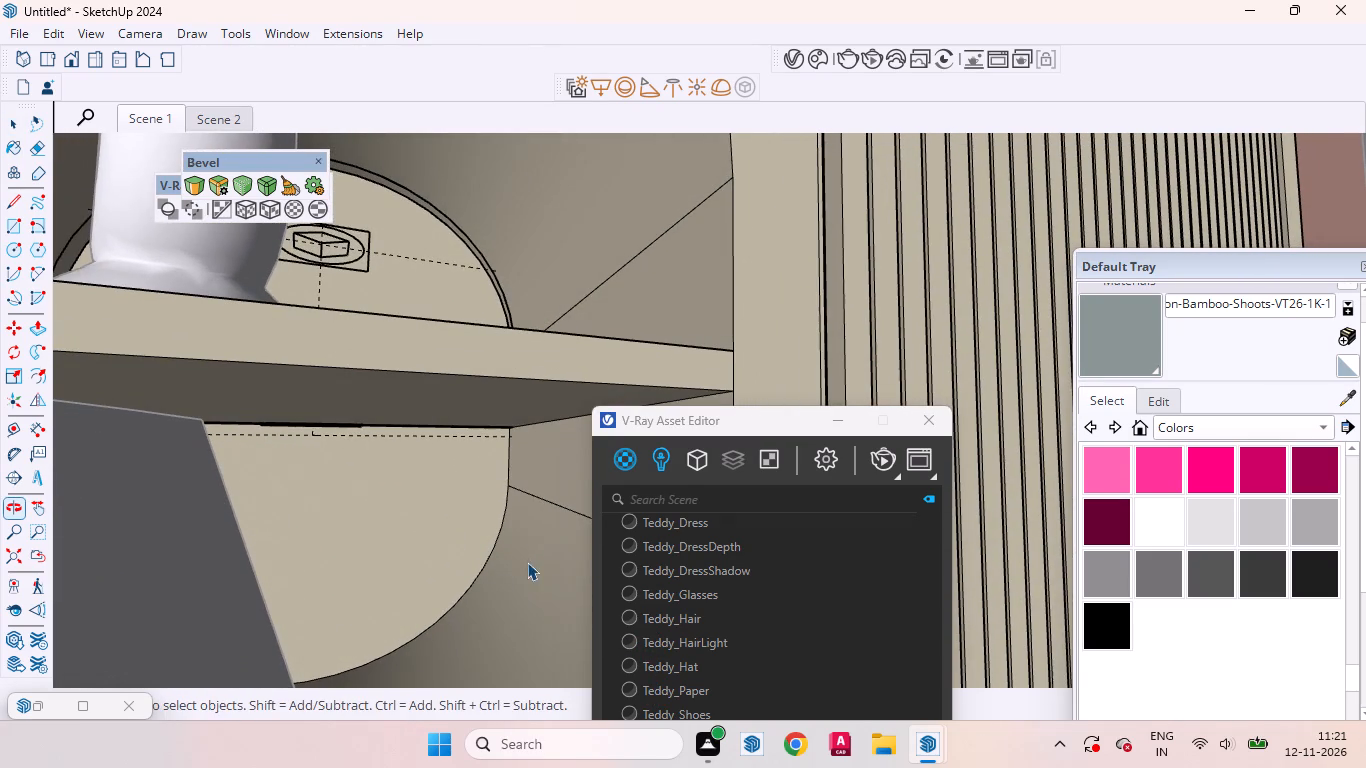
click(498, 538)
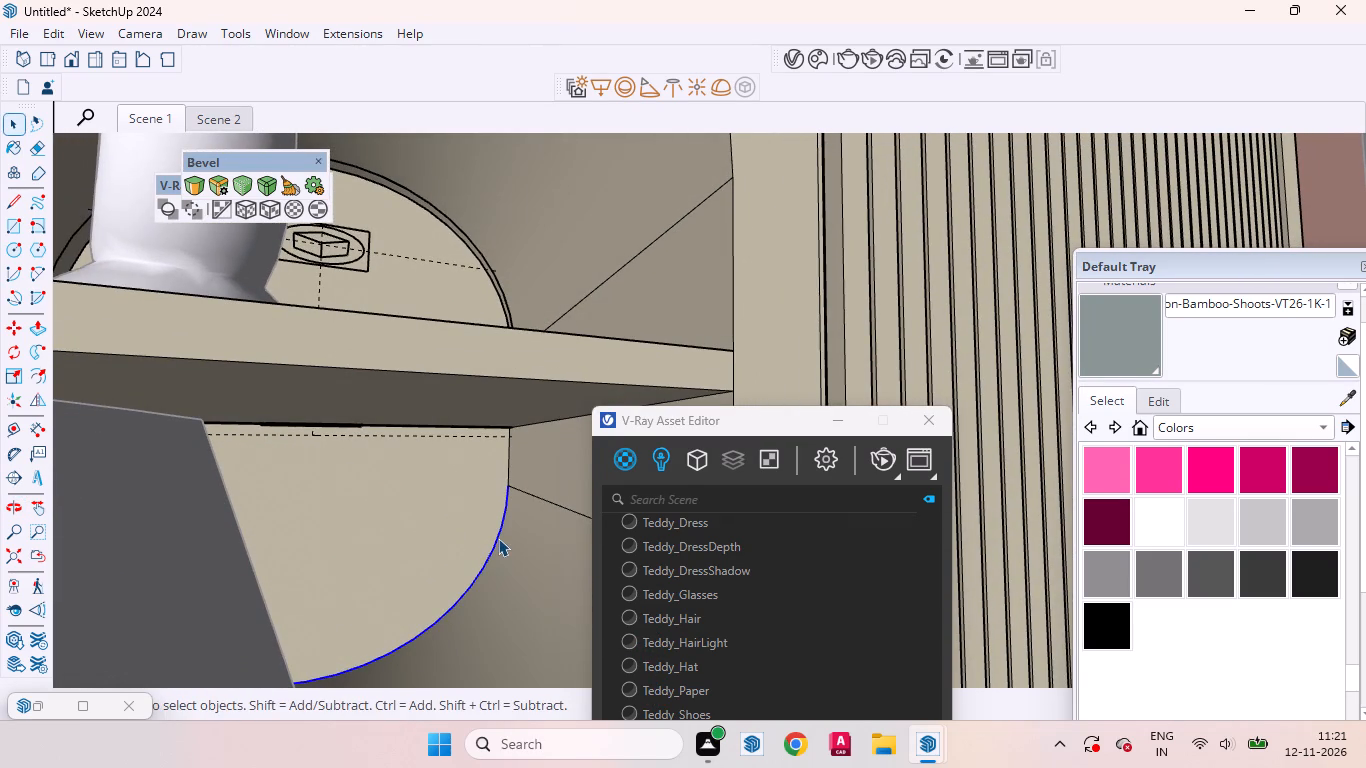
key(m)
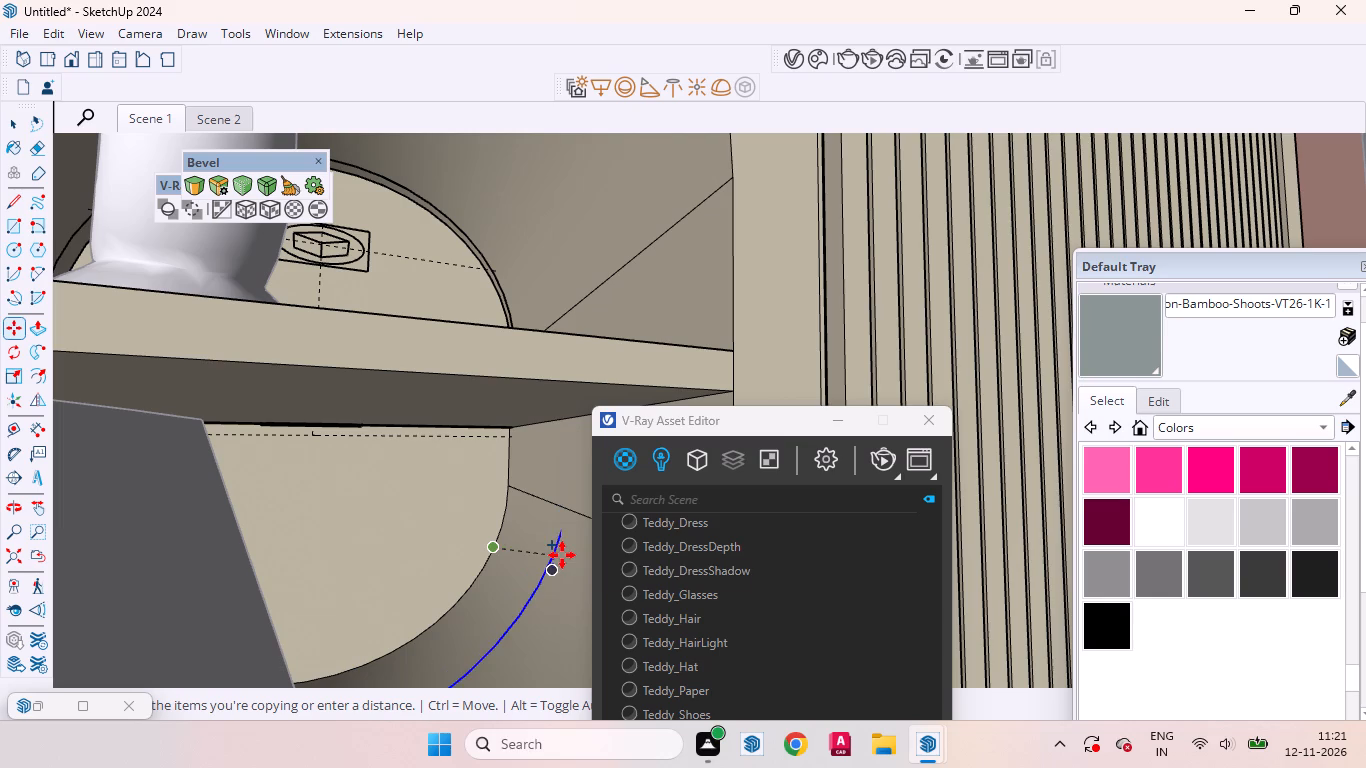
key(Left)
key(Right)
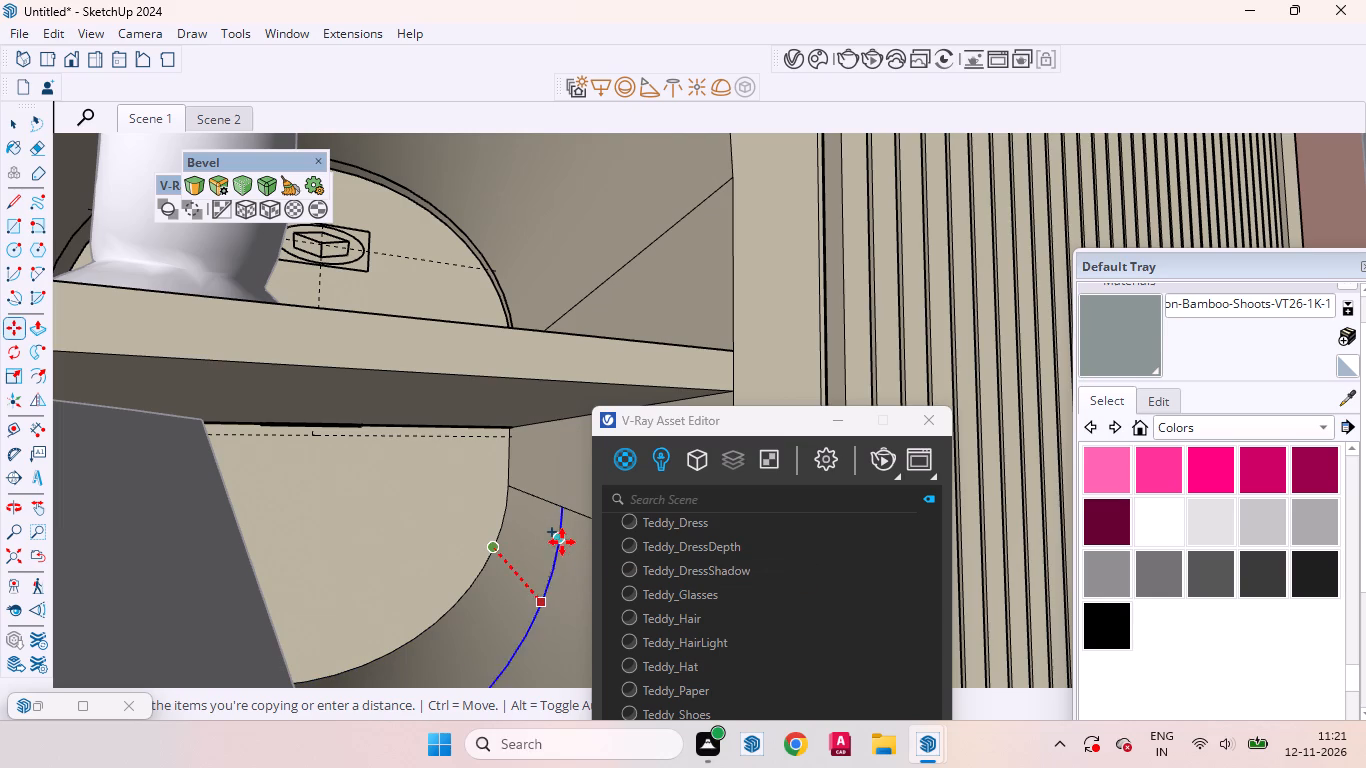
key(1)
key(Return)
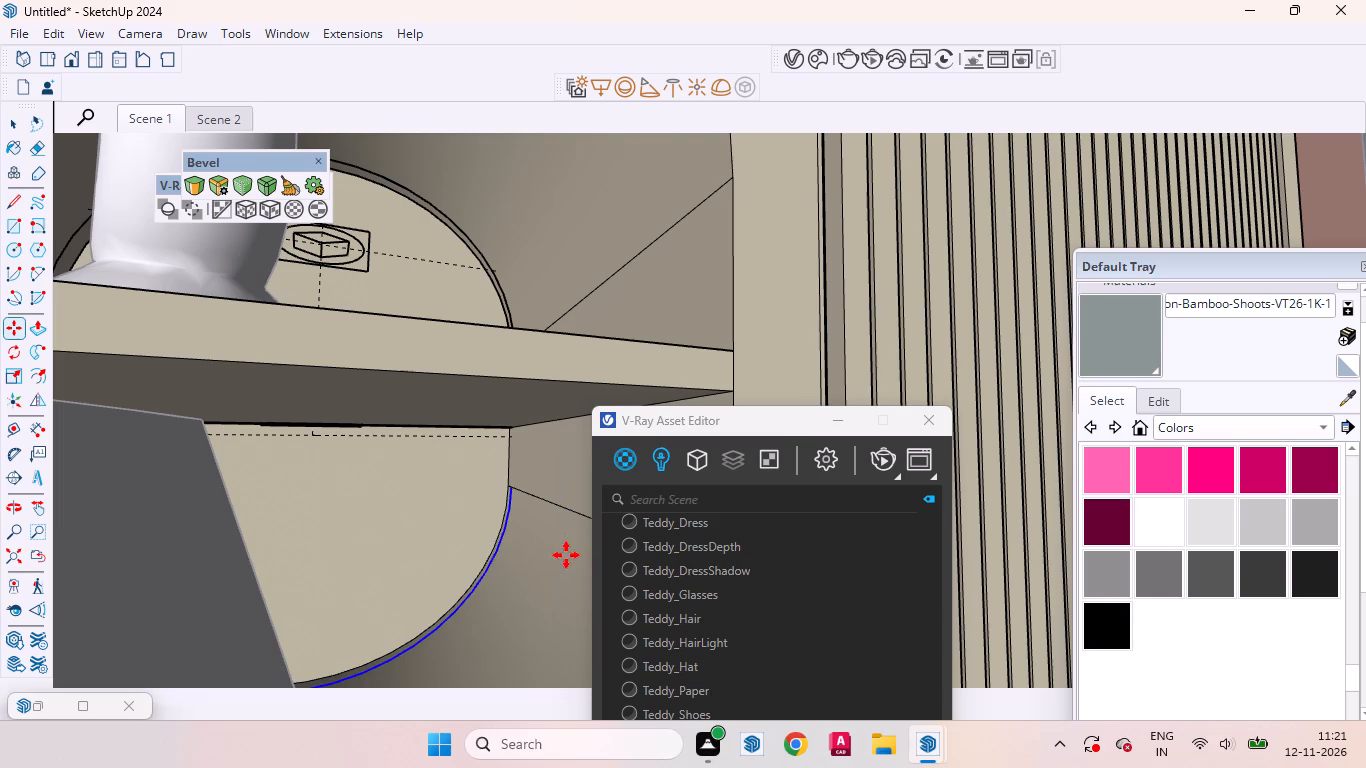
key(space)
Group the curved floor strip below the hat figurine with its edges and convert it to a V-Ray mesh light.
scroll(497, 497, up, 15)
middle_drag(497, 508, 550, 526)
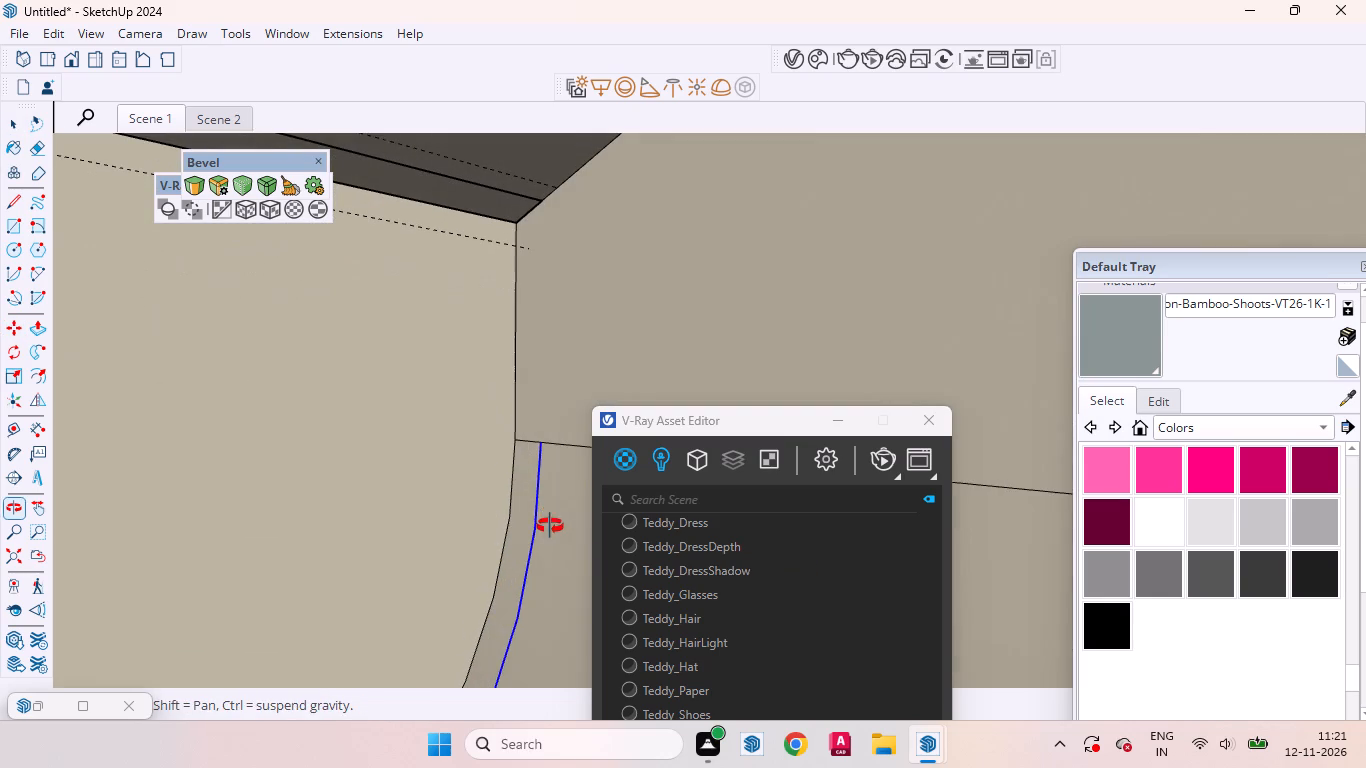
middle_drag(550, 526, 551, 526)
click(533, 487)
double_click(530, 487)
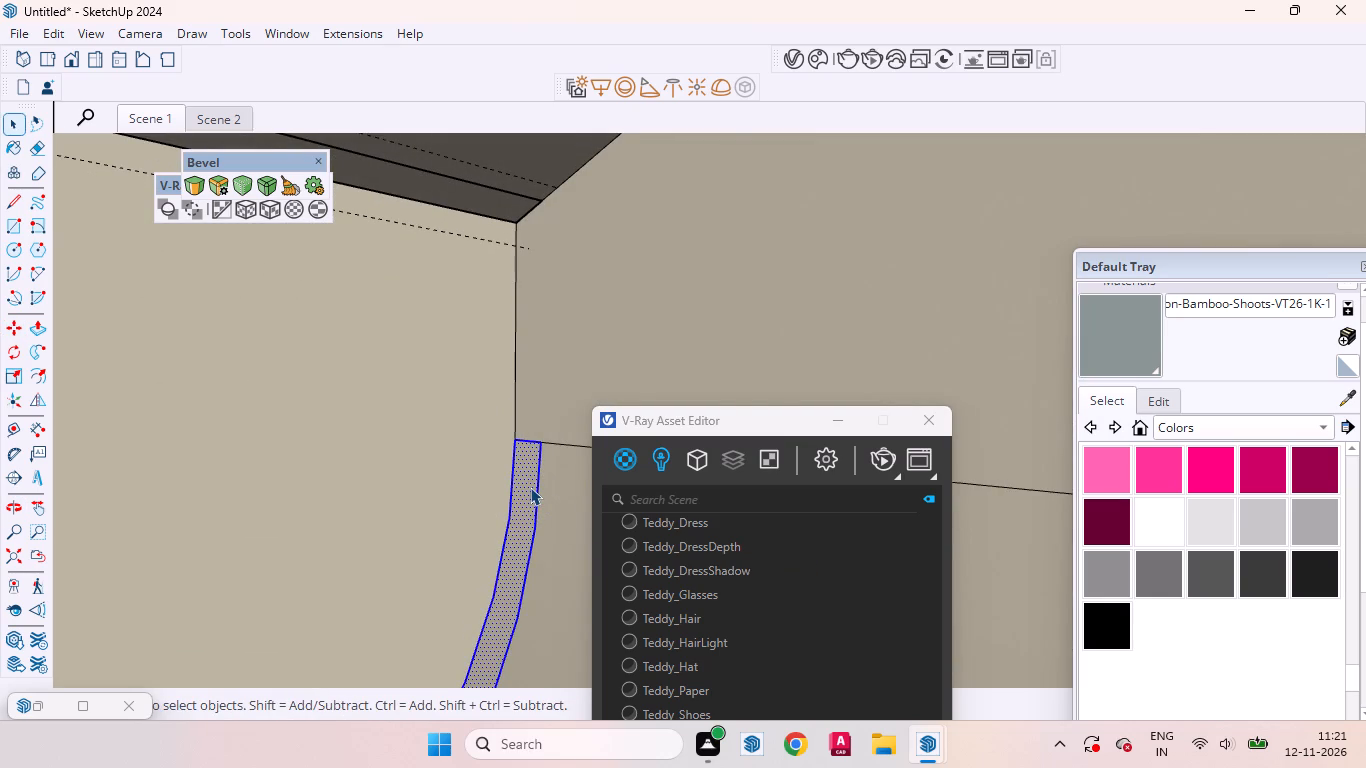
right_click(530, 487)
click(599, 184)
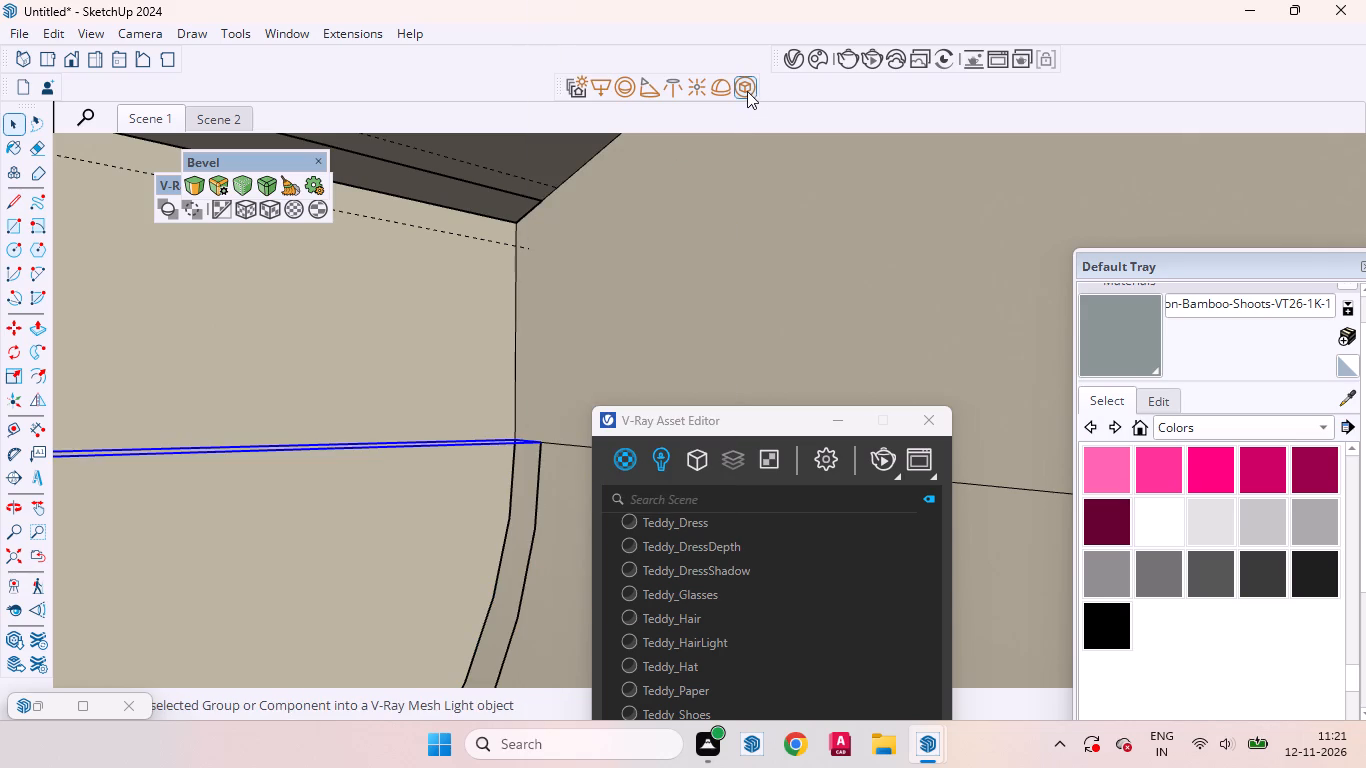
click(747, 91)
key(space)
scroll(488, 419, down, 8)
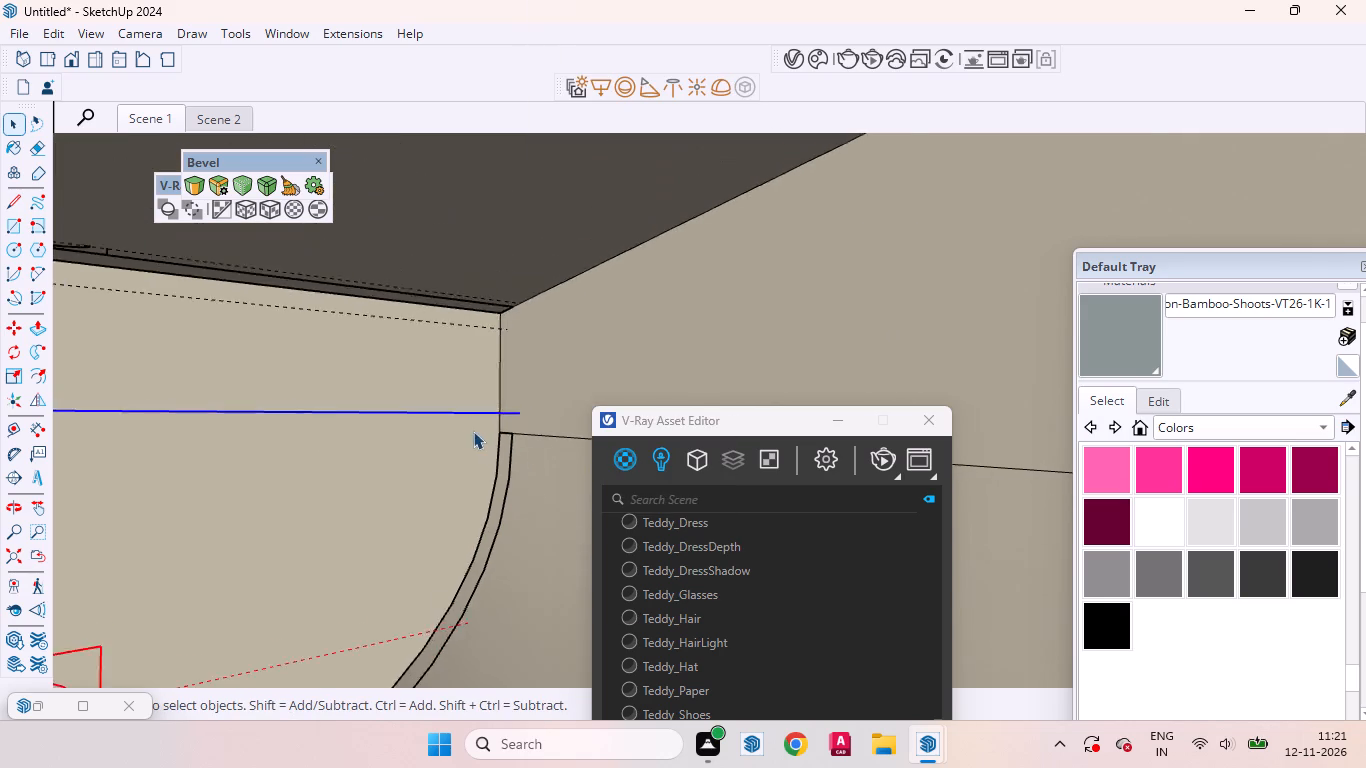
scroll(473, 431, down, 17)
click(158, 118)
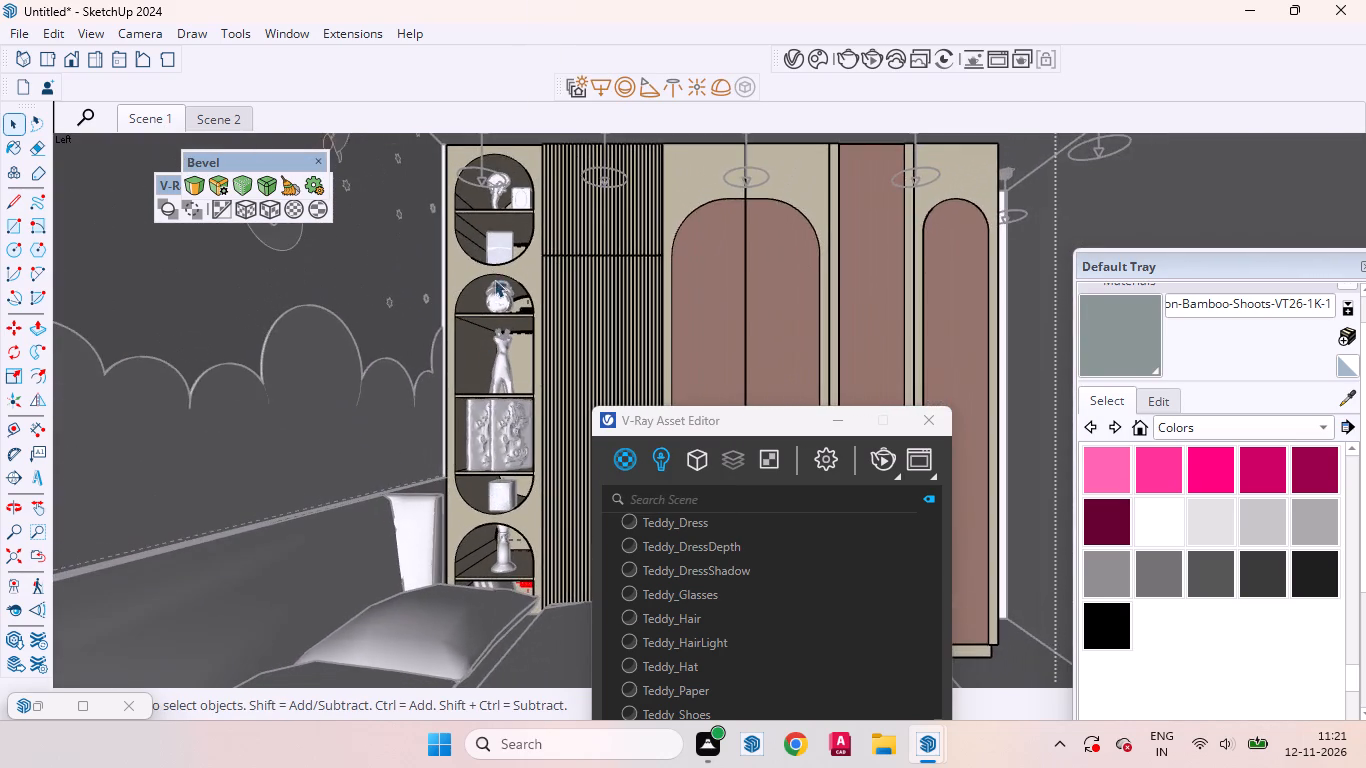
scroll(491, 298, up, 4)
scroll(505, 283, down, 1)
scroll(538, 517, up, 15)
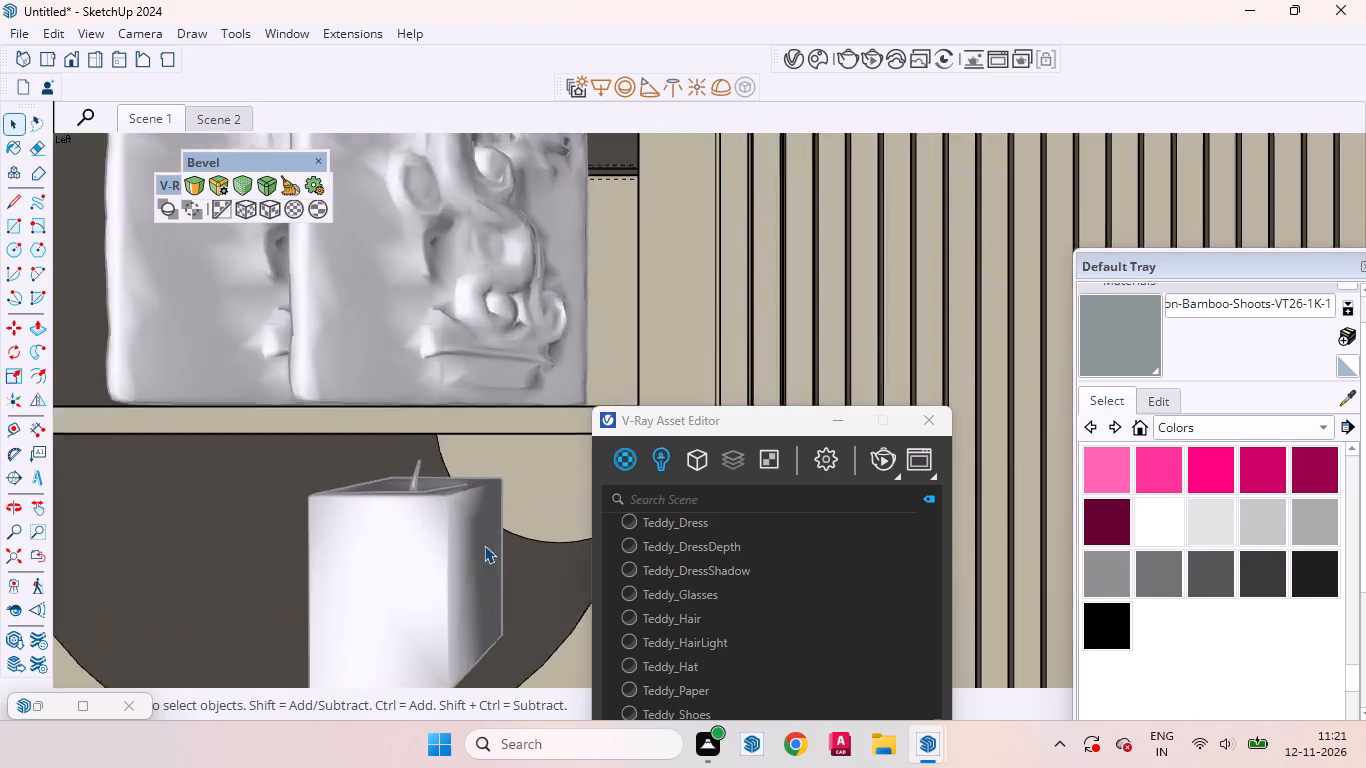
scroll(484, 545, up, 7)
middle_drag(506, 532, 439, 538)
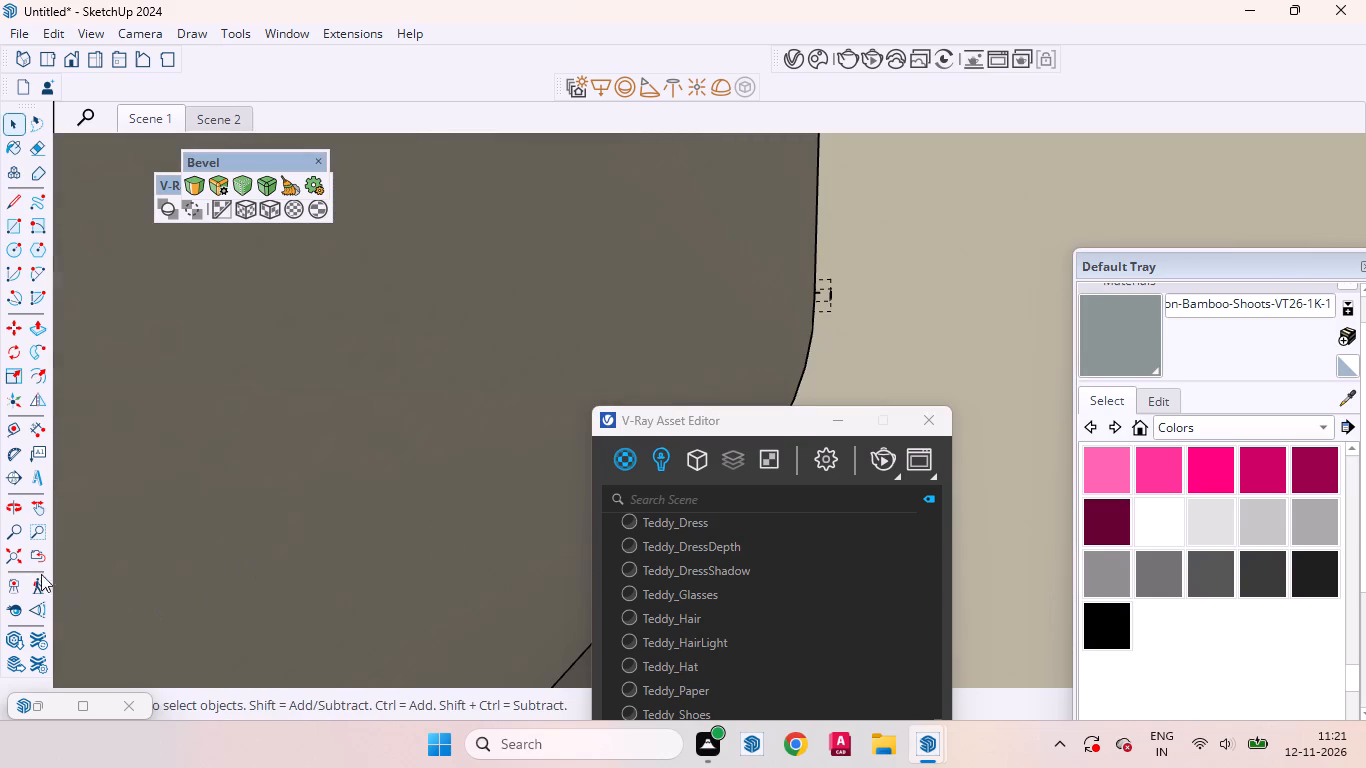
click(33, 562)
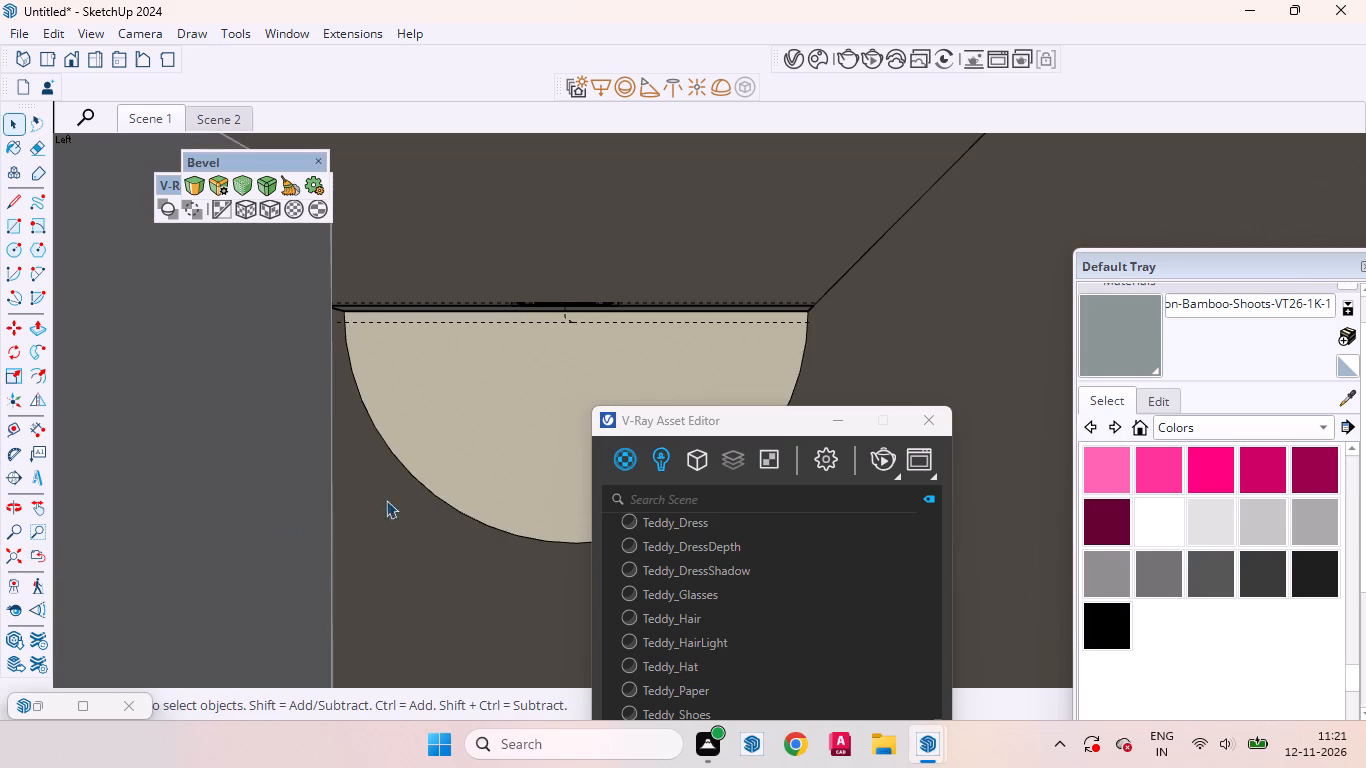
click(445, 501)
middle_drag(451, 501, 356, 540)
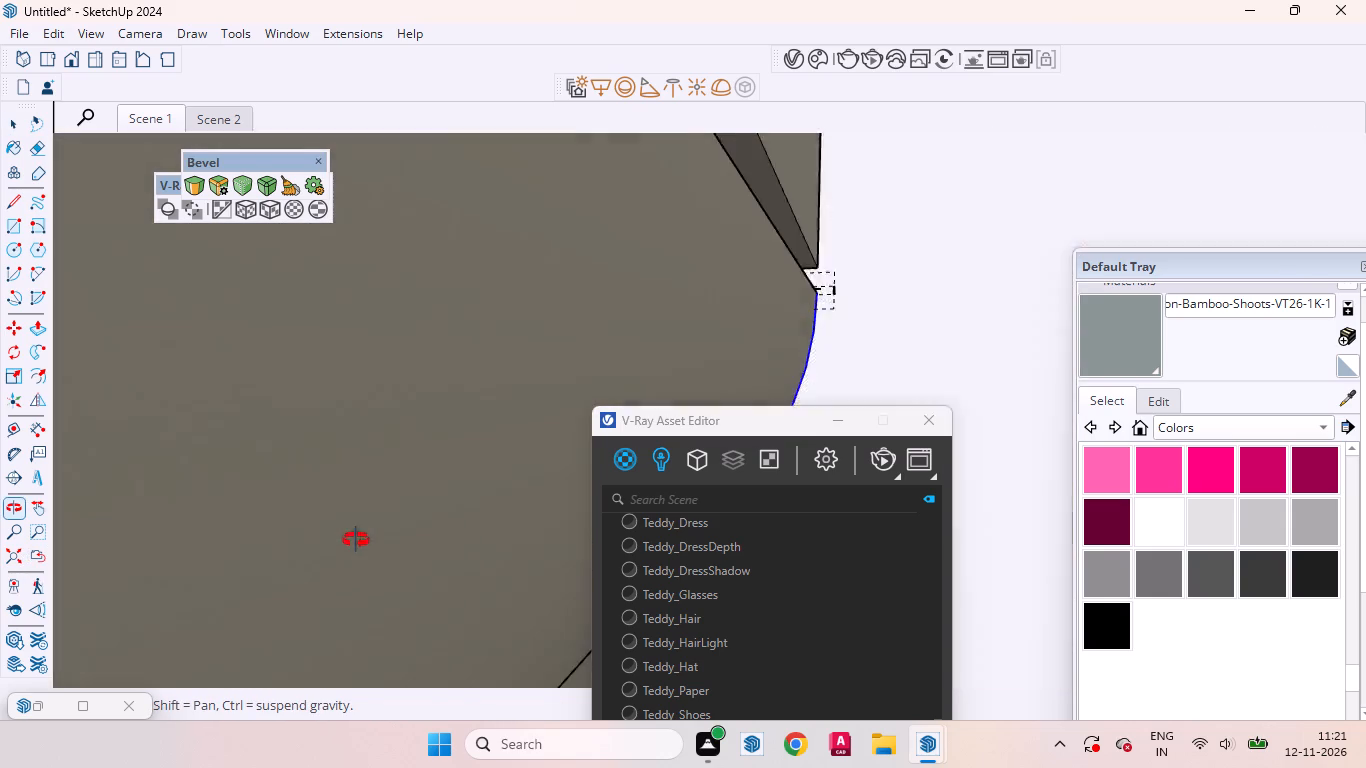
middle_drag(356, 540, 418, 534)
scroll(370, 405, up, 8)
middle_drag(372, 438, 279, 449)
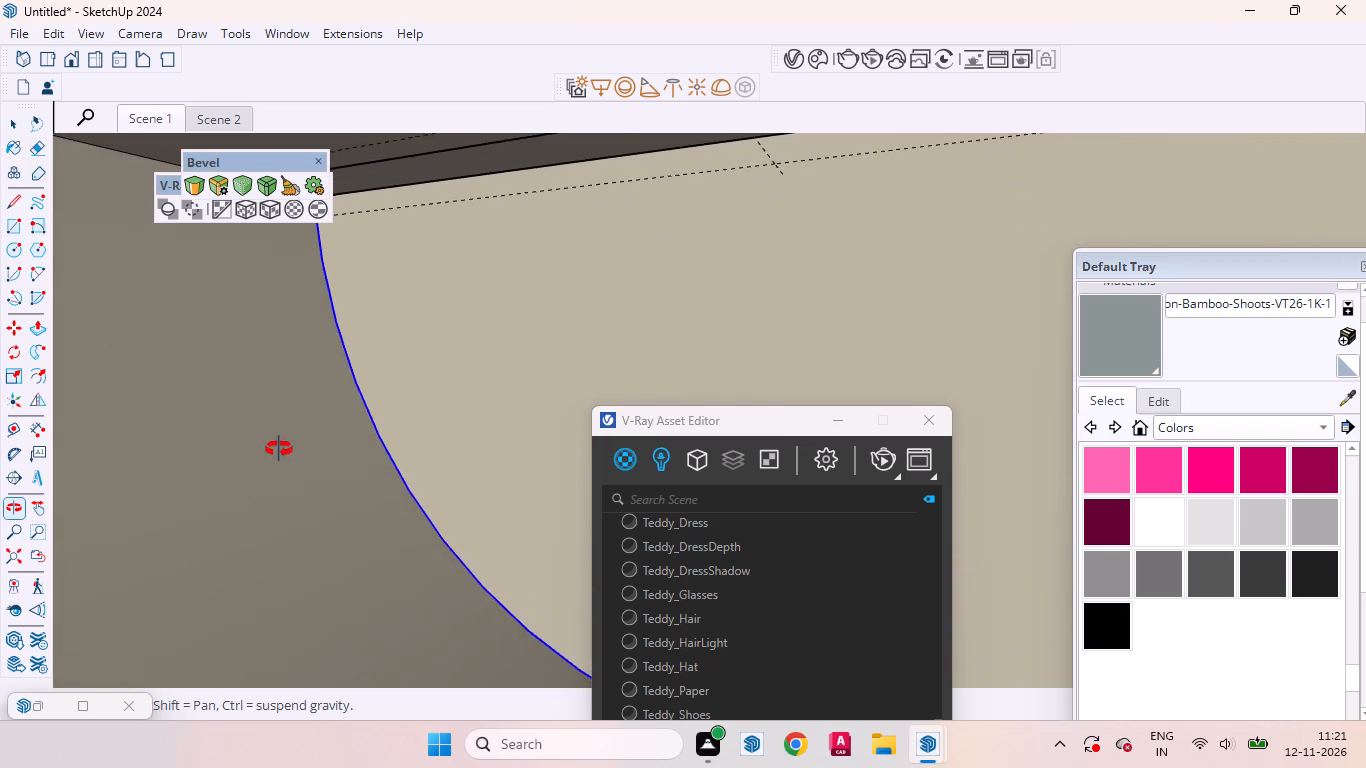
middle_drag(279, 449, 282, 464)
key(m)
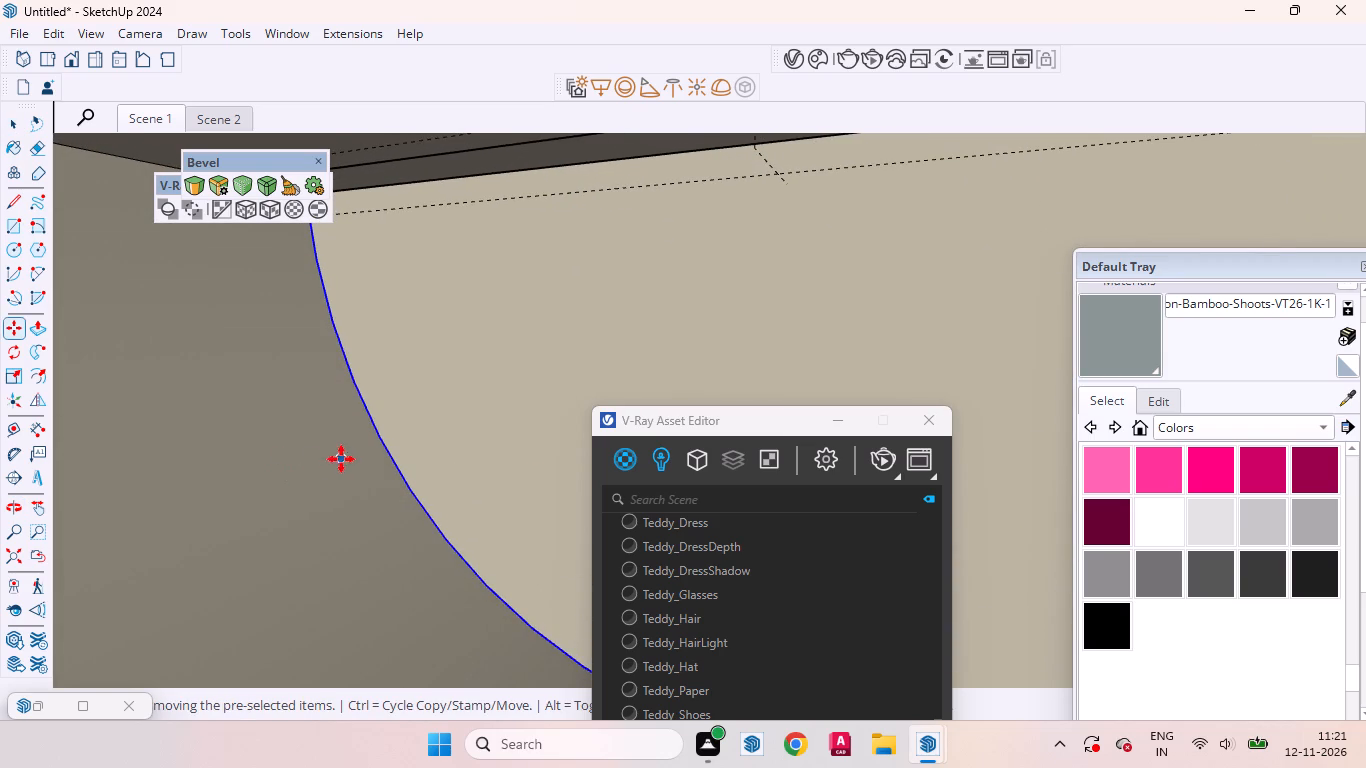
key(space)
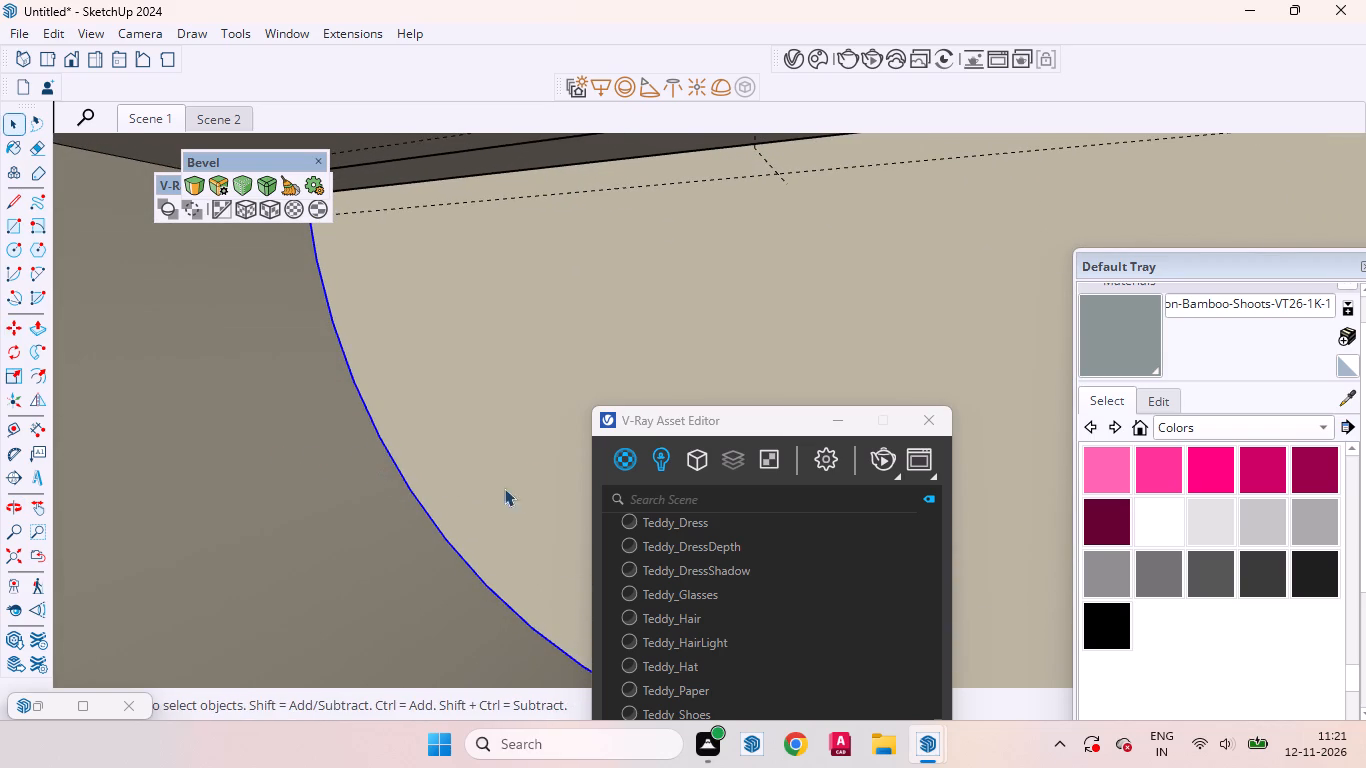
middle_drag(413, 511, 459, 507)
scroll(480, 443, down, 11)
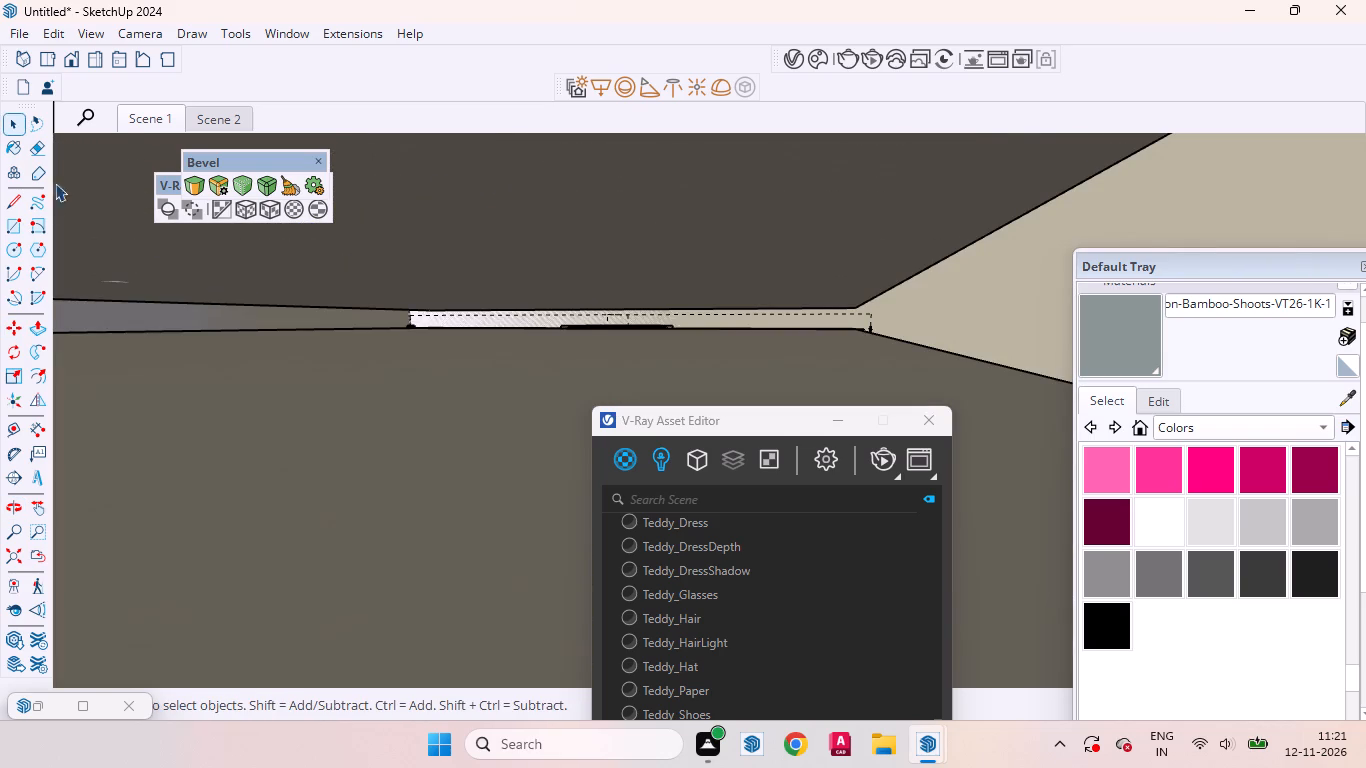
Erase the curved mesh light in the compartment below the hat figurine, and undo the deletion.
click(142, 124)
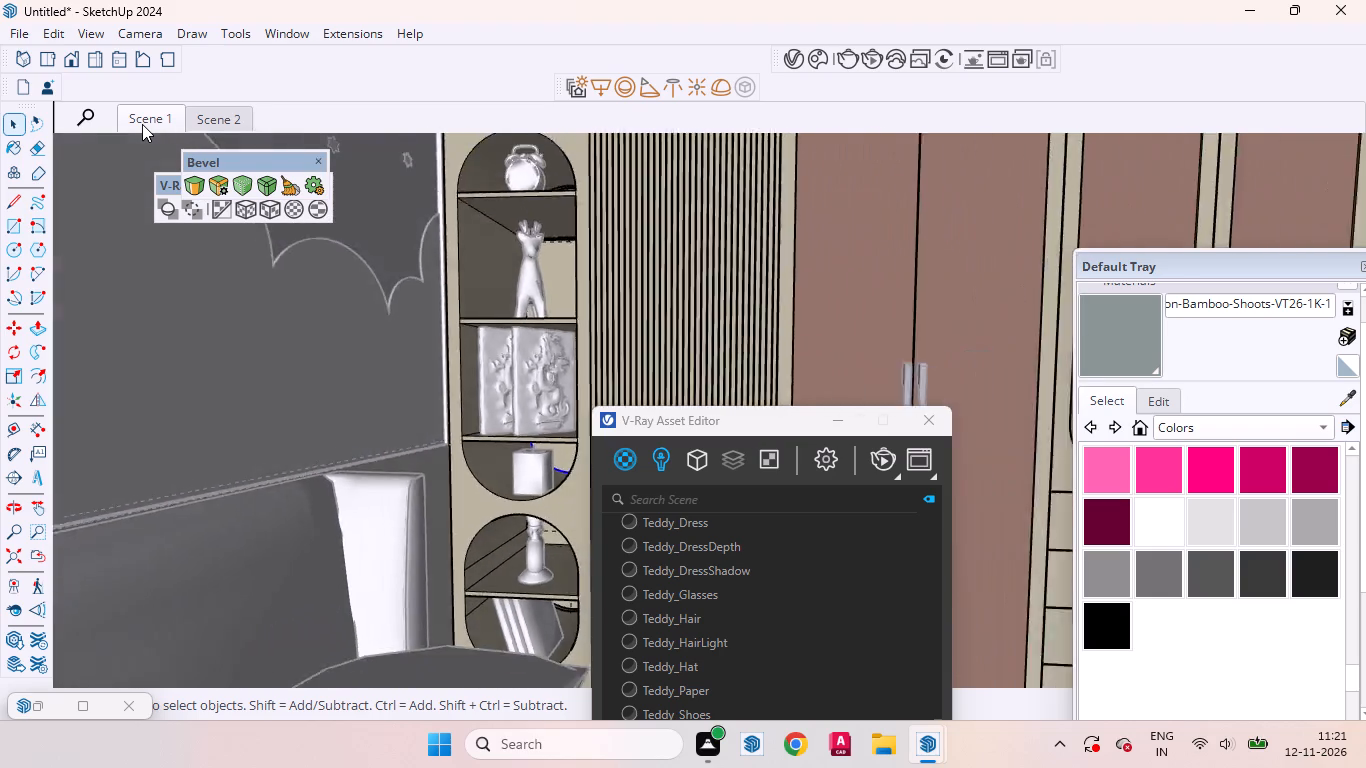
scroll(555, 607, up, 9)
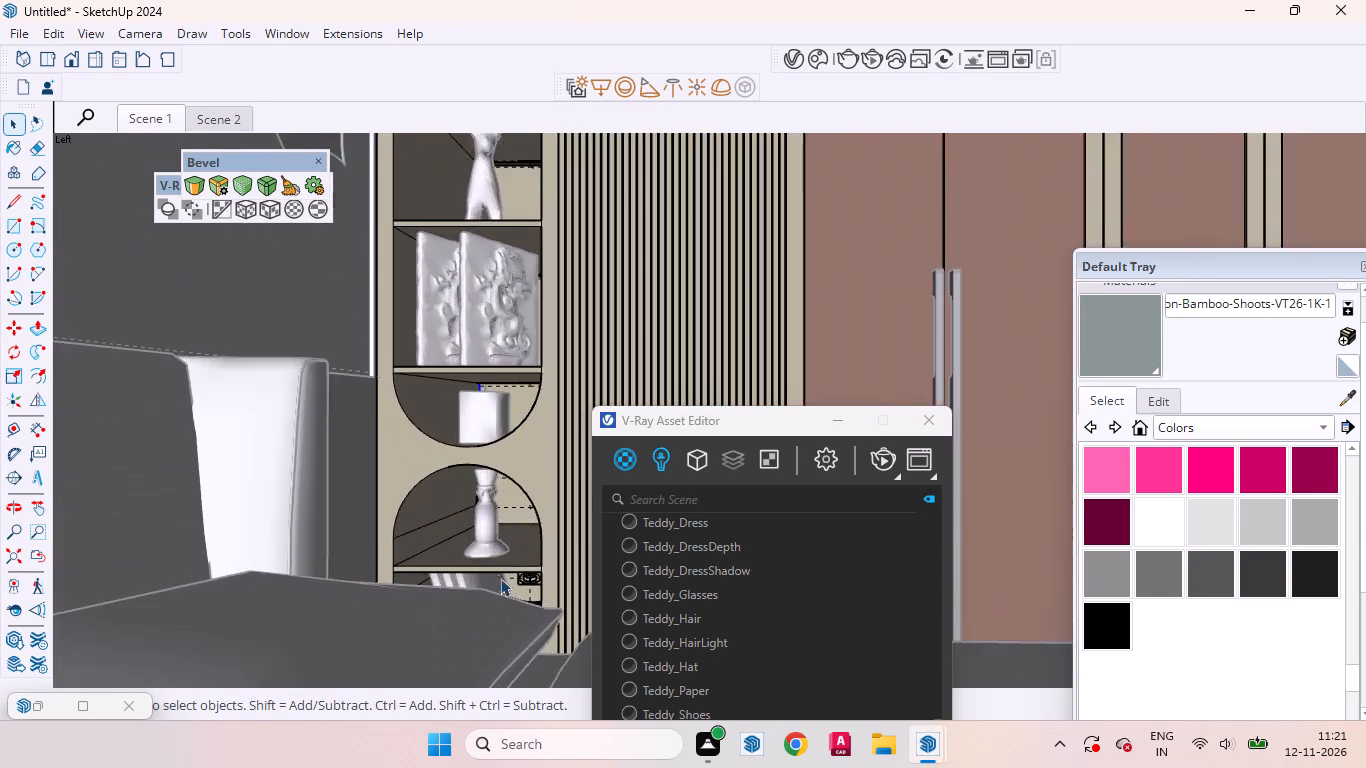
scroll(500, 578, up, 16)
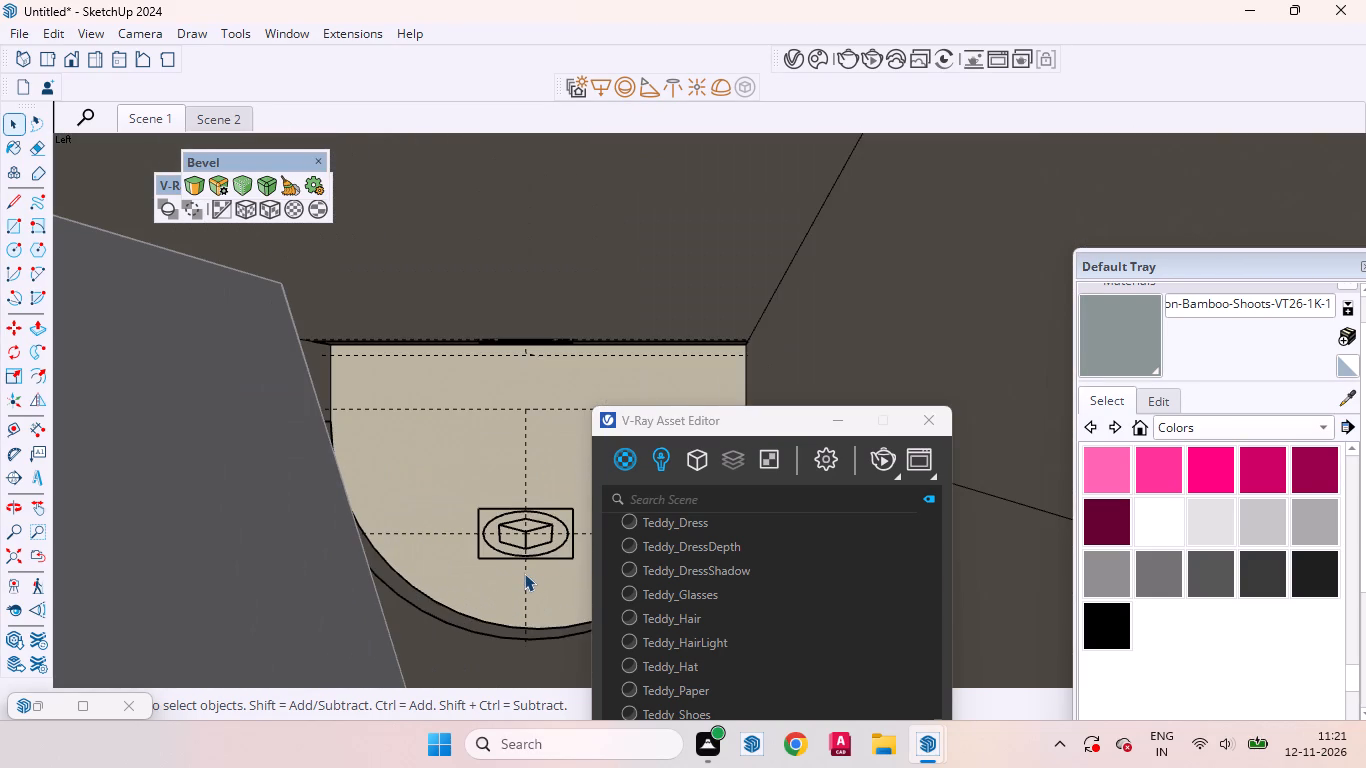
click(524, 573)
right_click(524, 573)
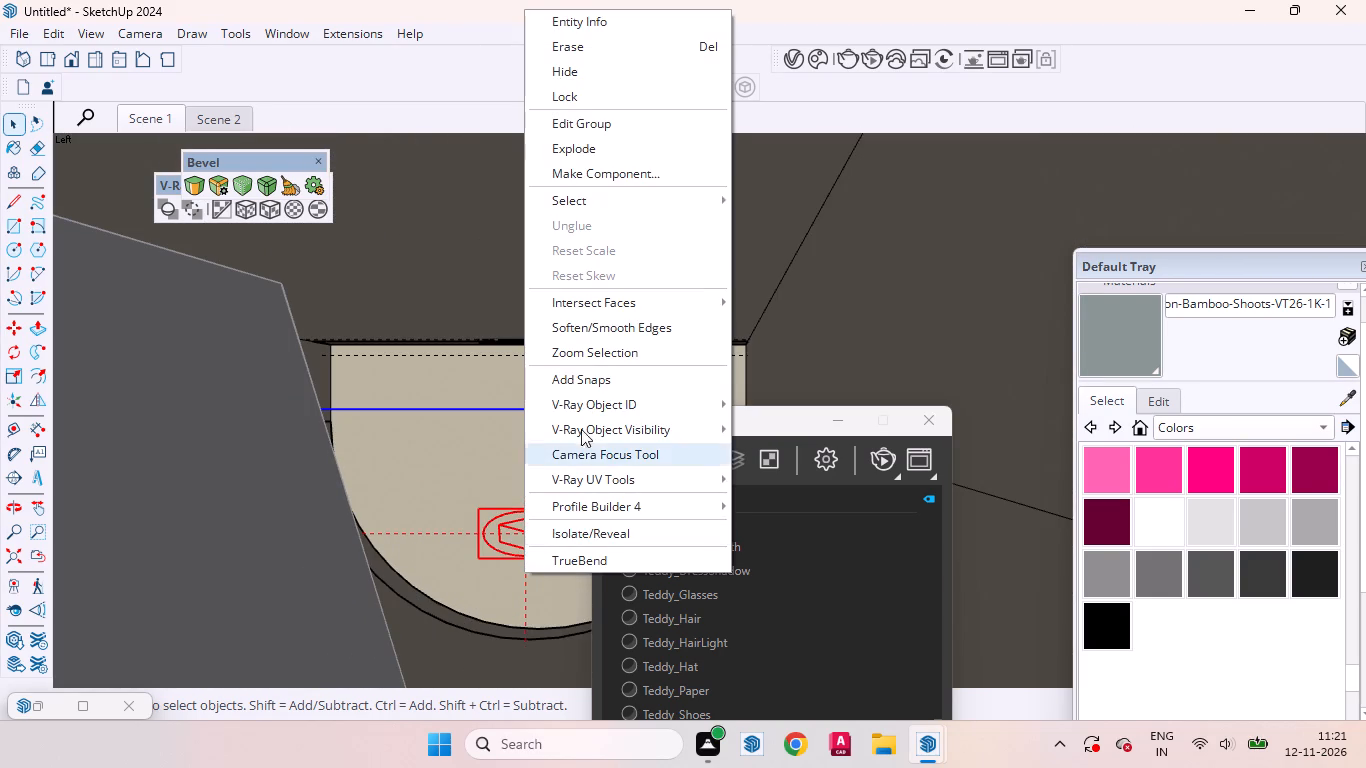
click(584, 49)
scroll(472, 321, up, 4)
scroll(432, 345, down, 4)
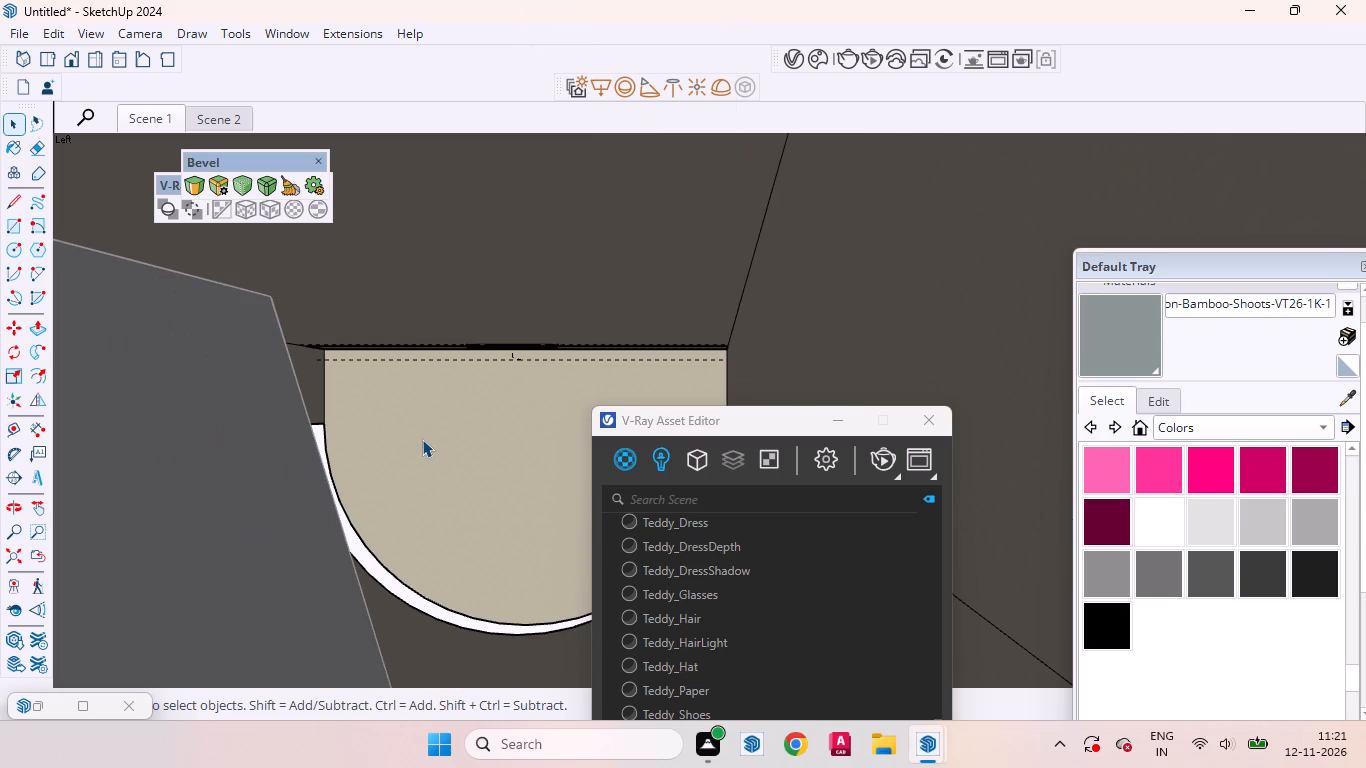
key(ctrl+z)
Examine the display shelf compartments and their mesh lights, starting at the hat figurine and continuing from the Scene 1 view.
scroll(519, 580, down, 7)
middle_drag(413, 483, 549, 507)
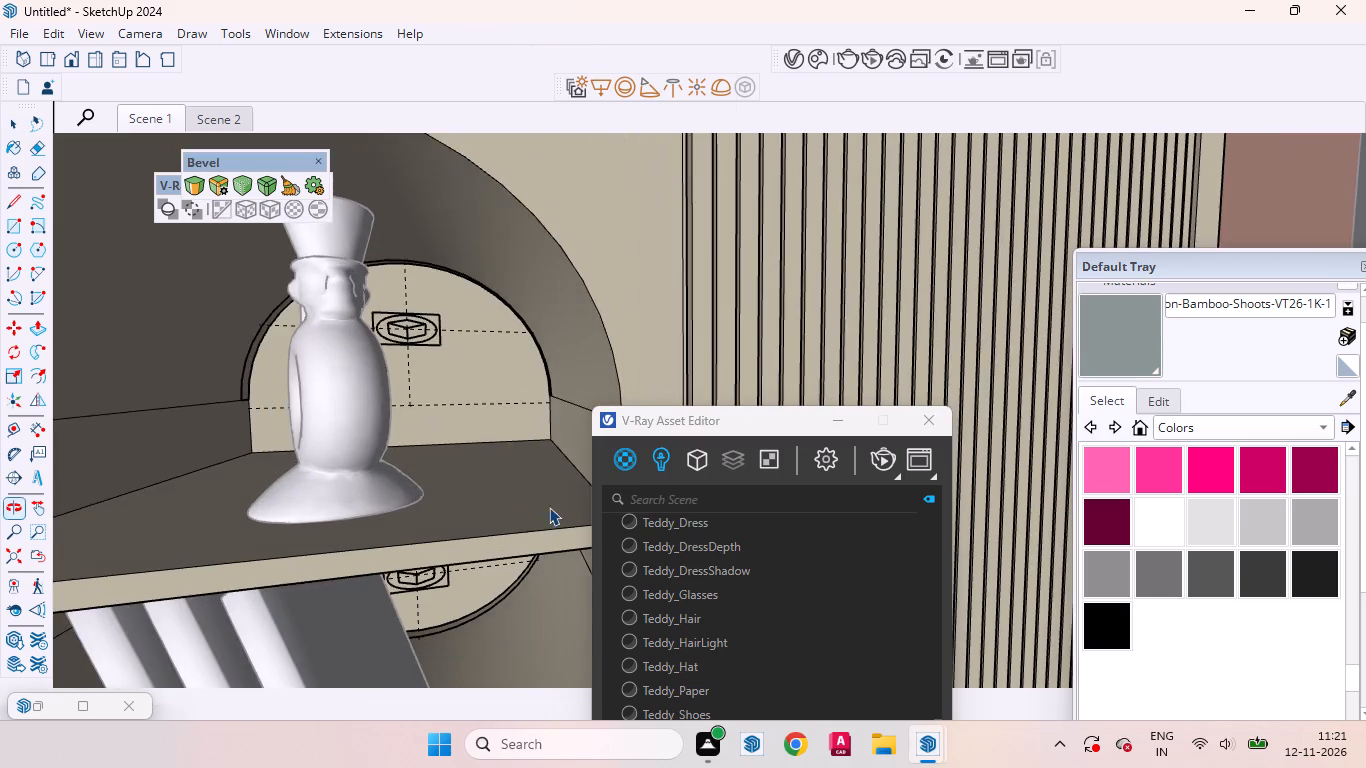
scroll(516, 531, down, 16)
scroll(483, 552, down, 5)
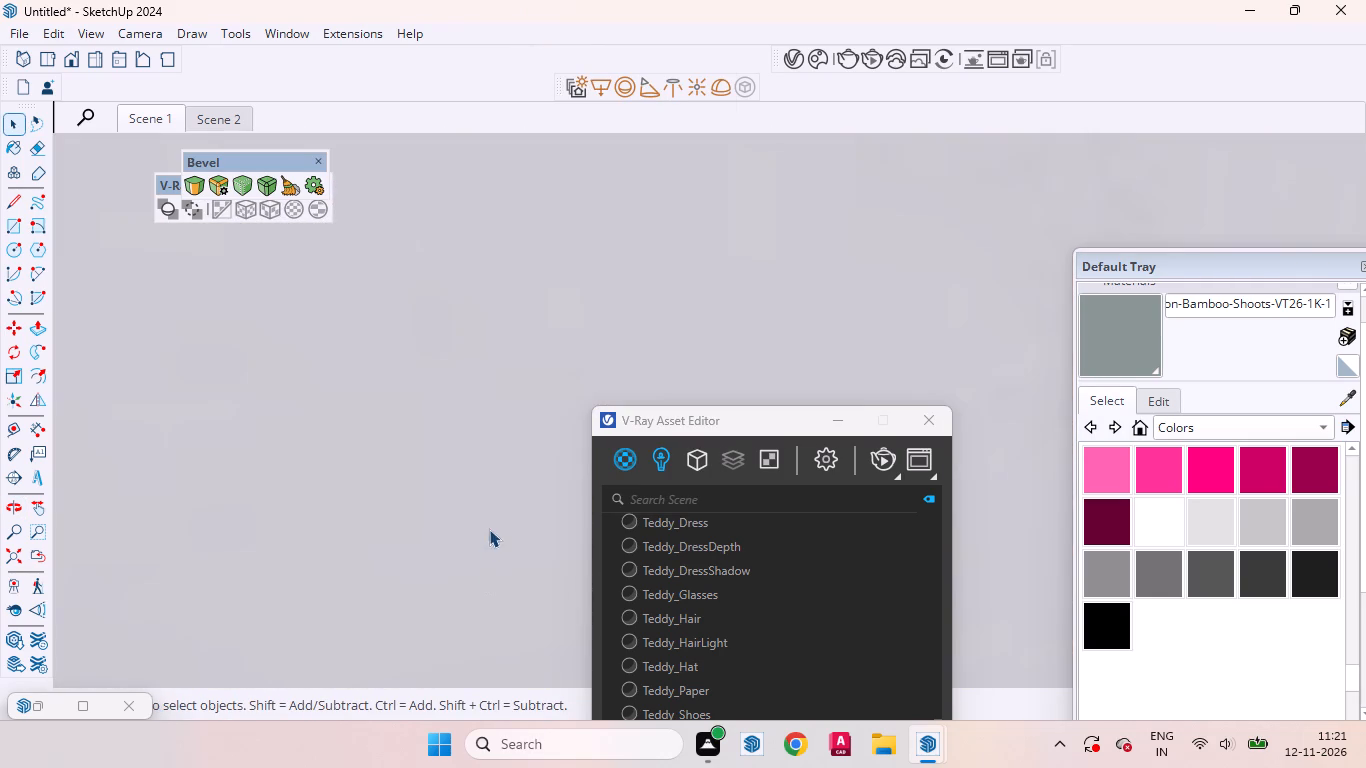
click(134, 116)
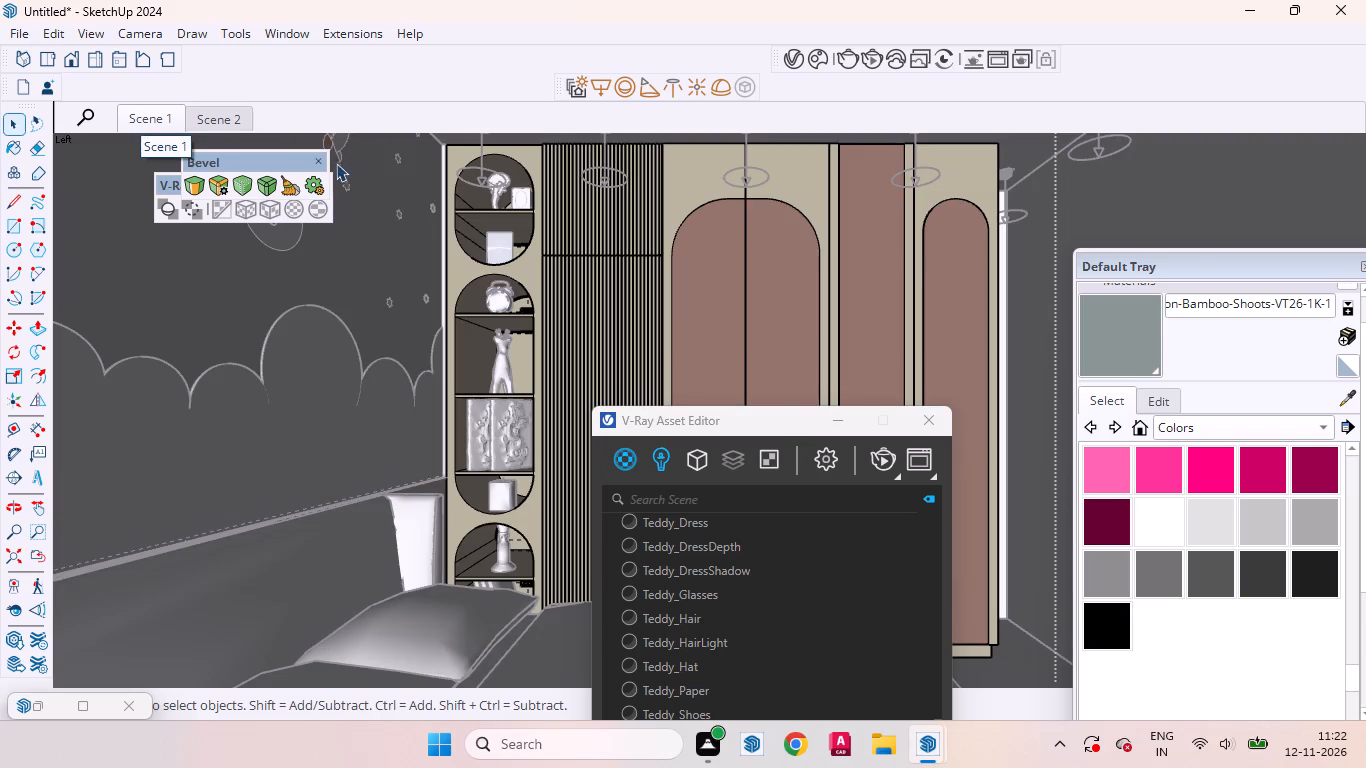
scroll(502, 293, up, 4)
middle_drag(482, 279, 619, 411)
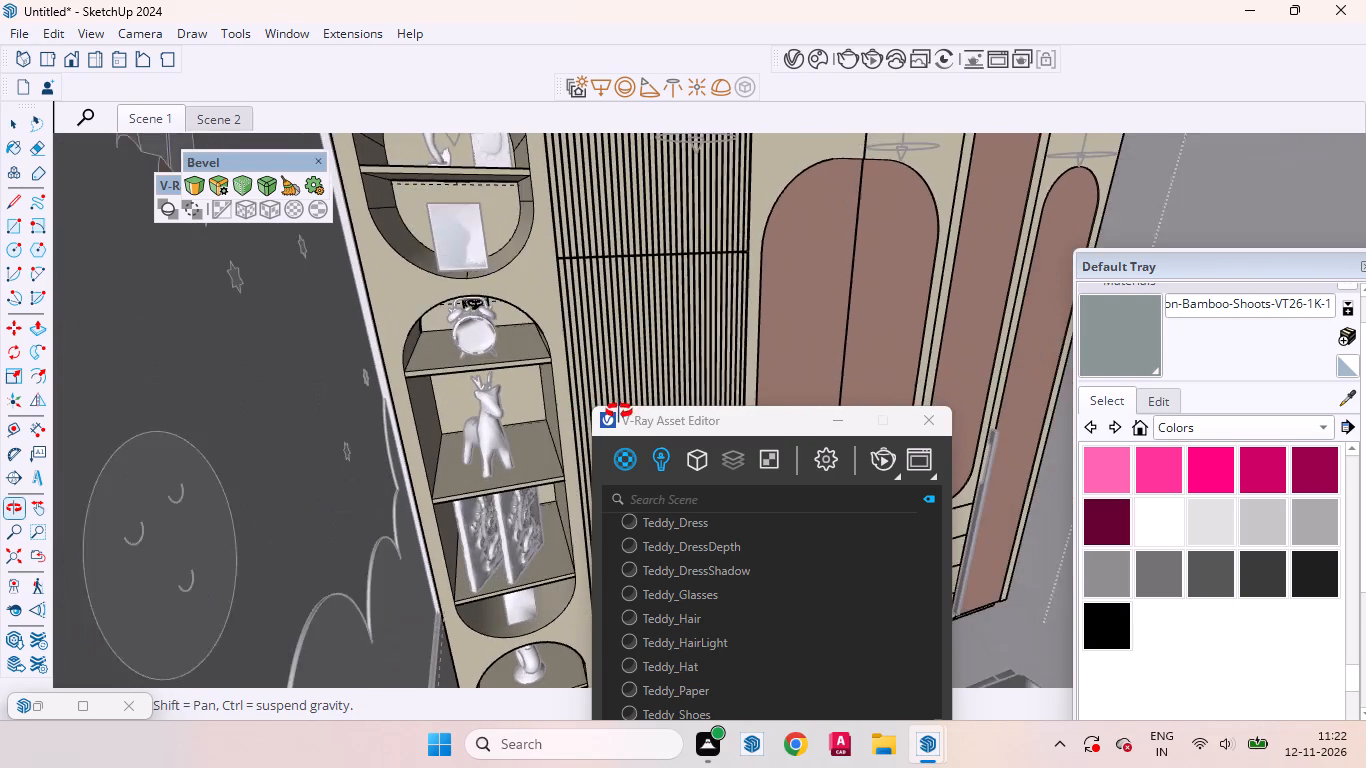
middle_drag(619, 411, 606, 412)
scroll(536, 385, down, 1)
middle_drag(502, 272, 472, 171)
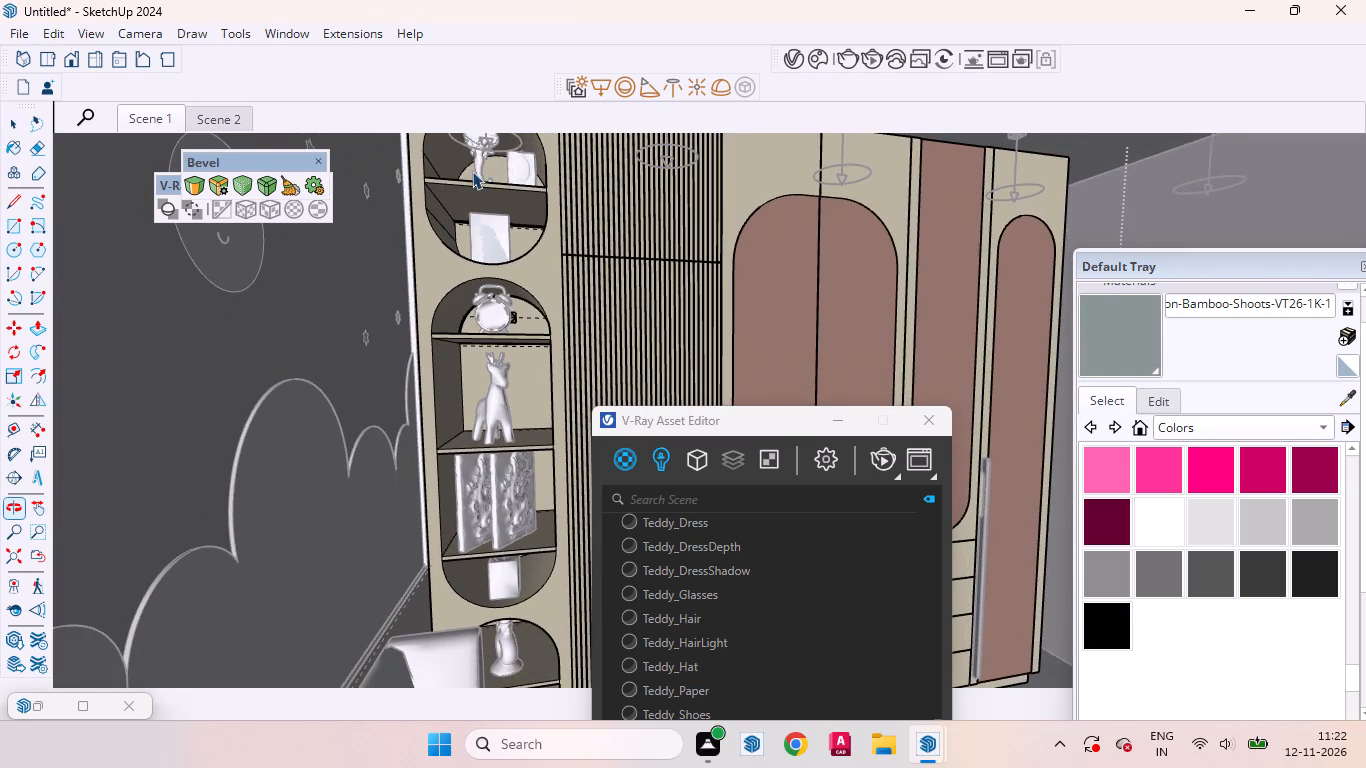
From the Scene 1 view, copy the curved rear edges of the top two display shelf compartments forward by 1.
click(159, 121)
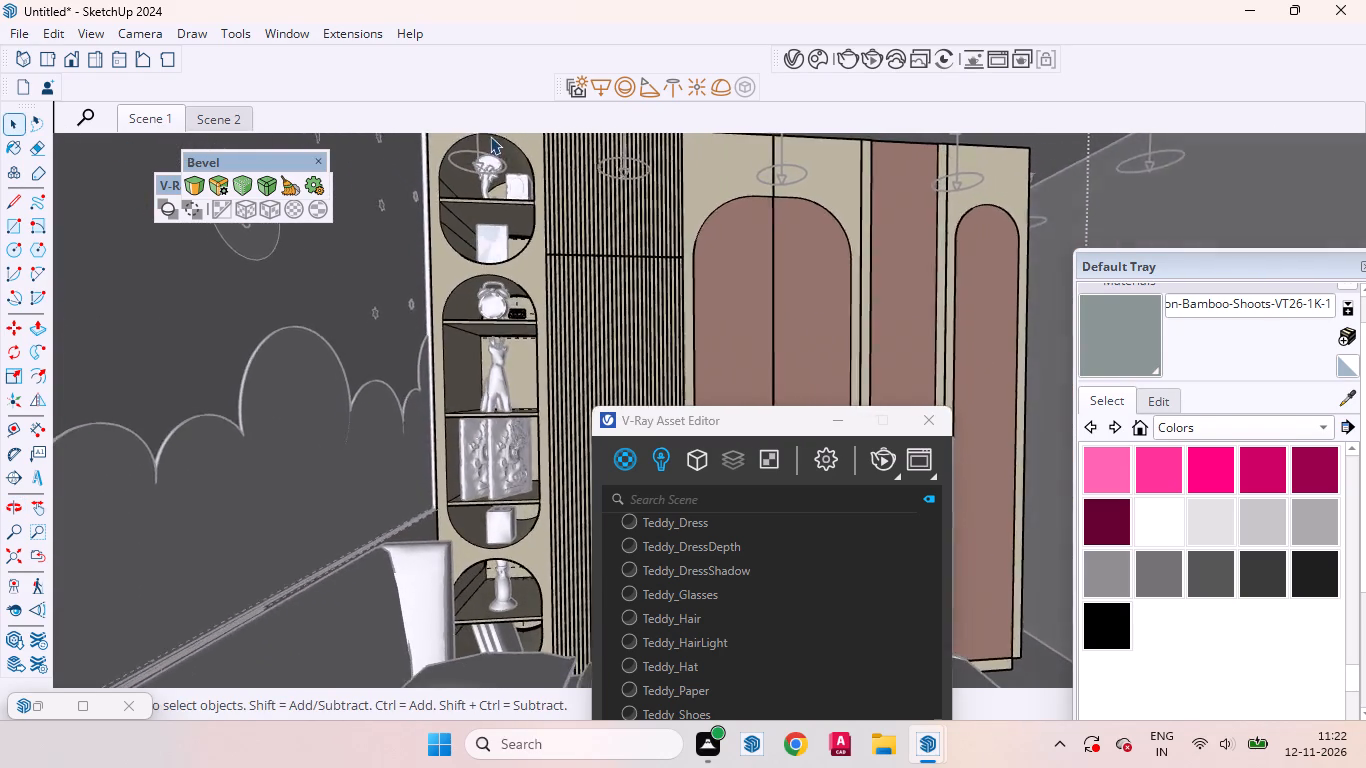
scroll(490, 150, up, 20)
scroll(490, 150, up, 3)
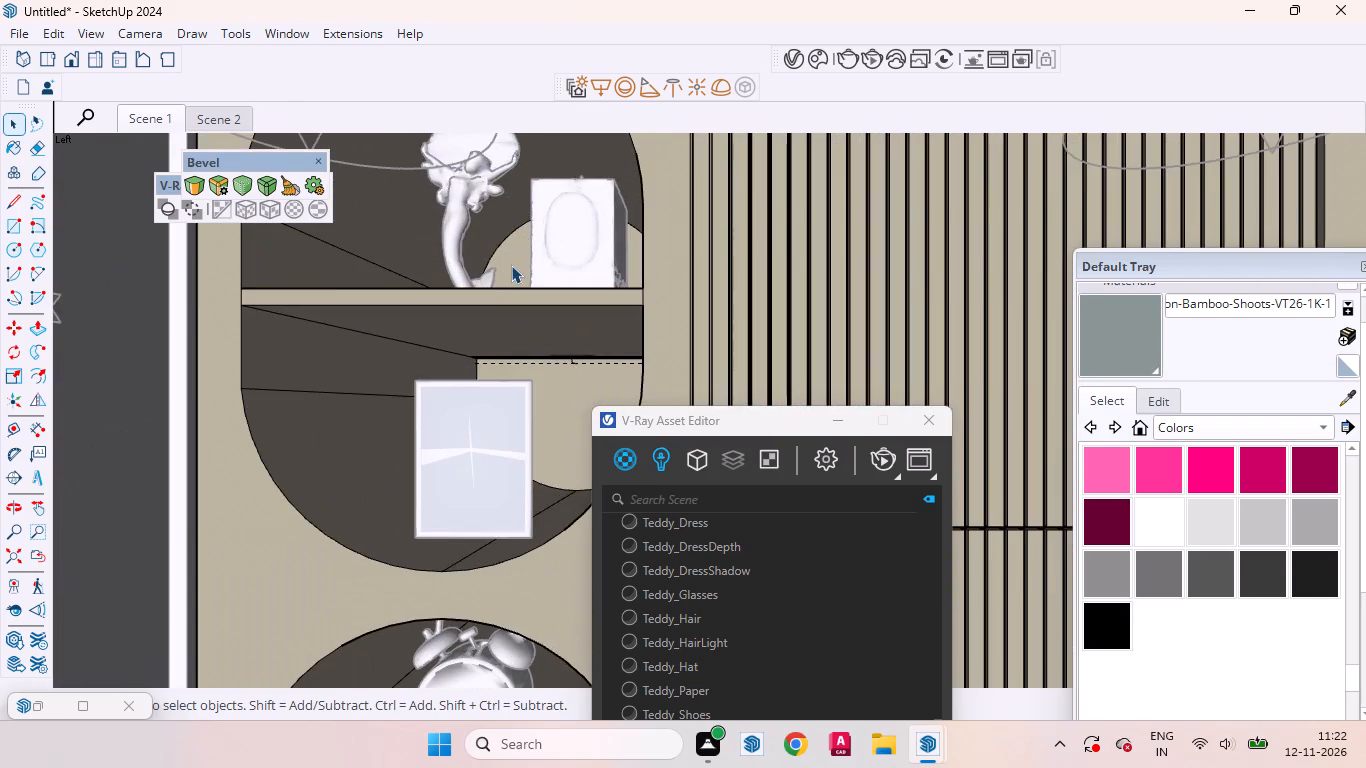
middle_drag(514, 265, 540, 278)
ctrl+click(505, 210)
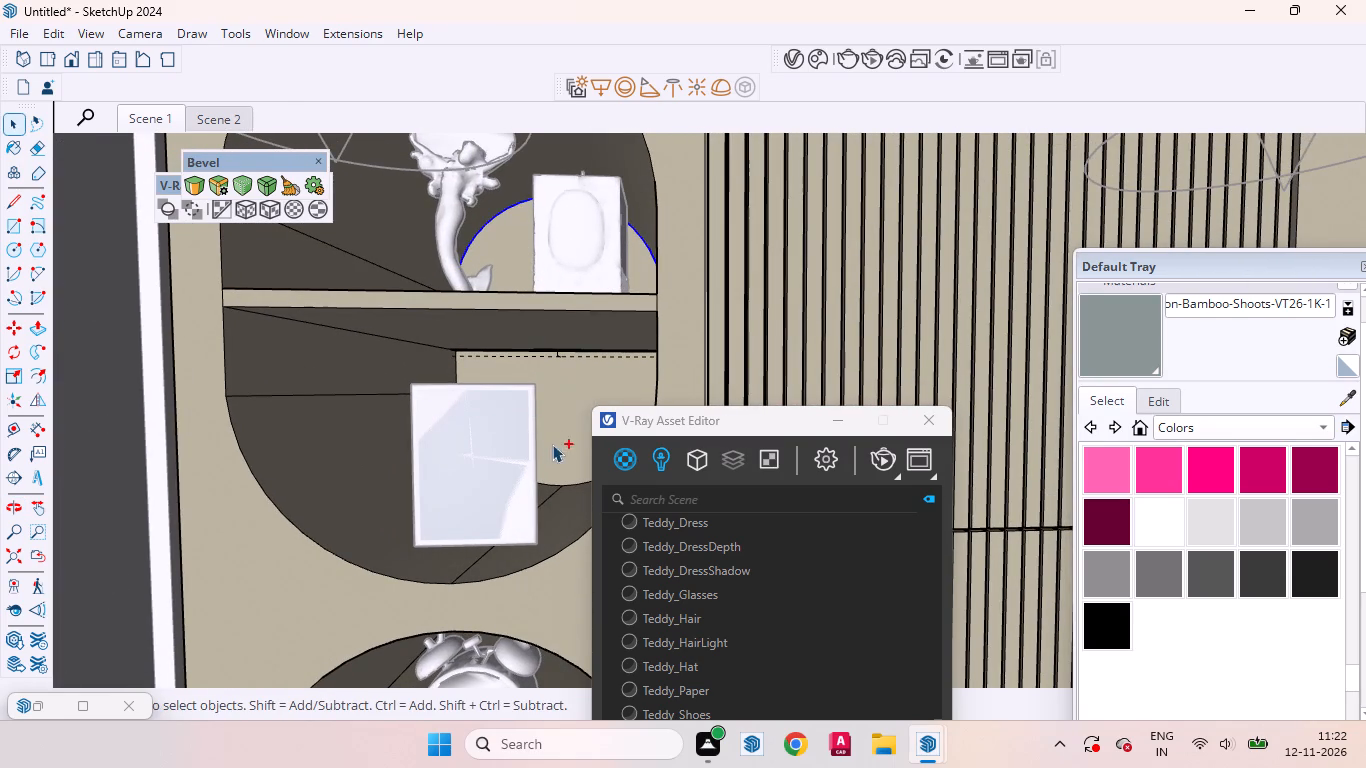
ctrl+click(578, 484)
ctrl+scroll(564, 486, up, 5)
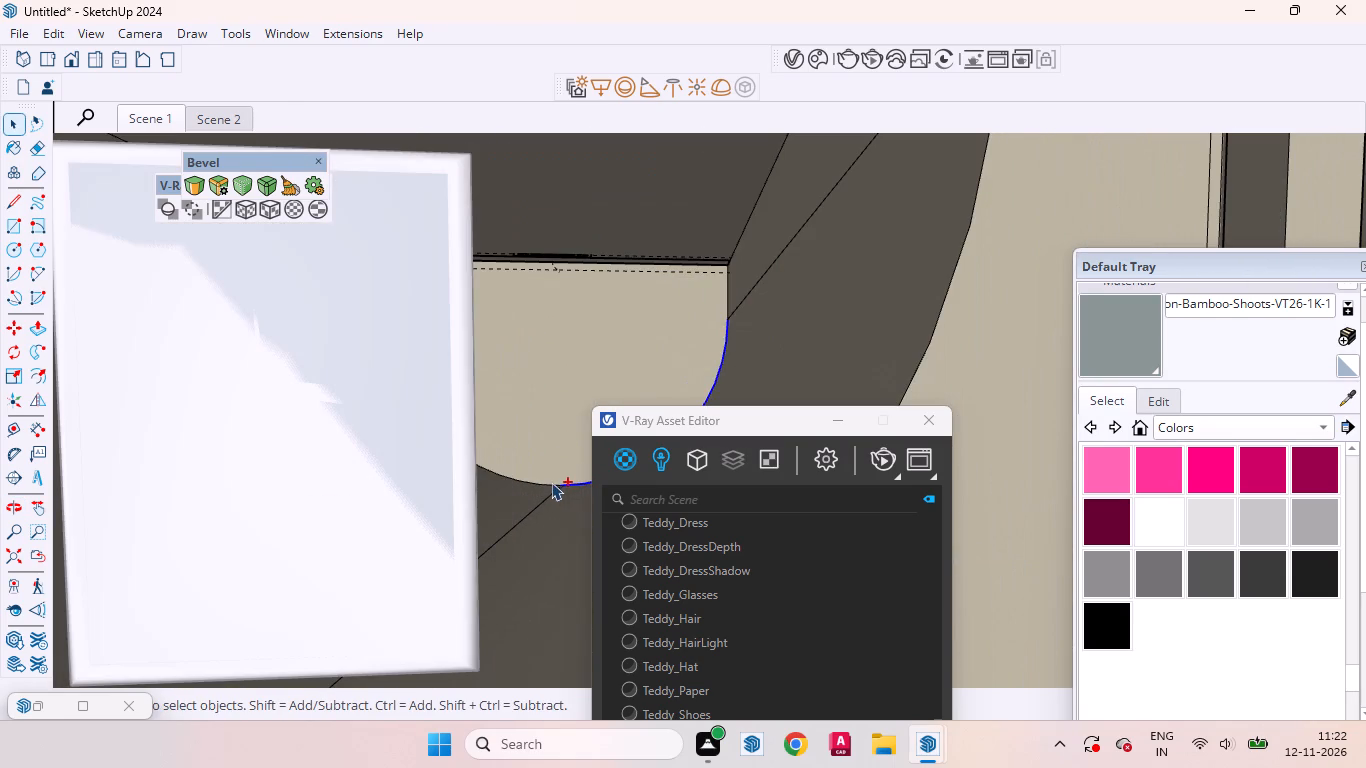
ctrl+click(547, 483)
key(m)
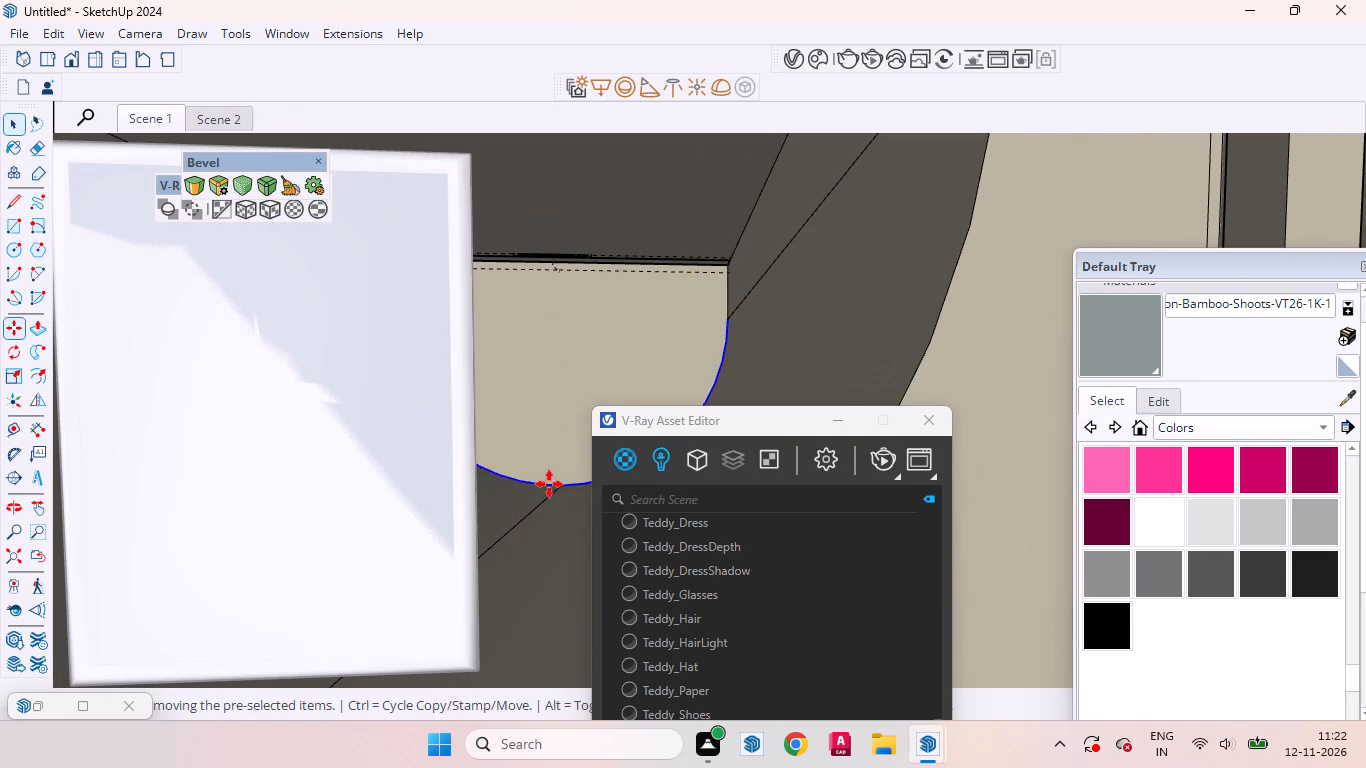
click(575, 499)
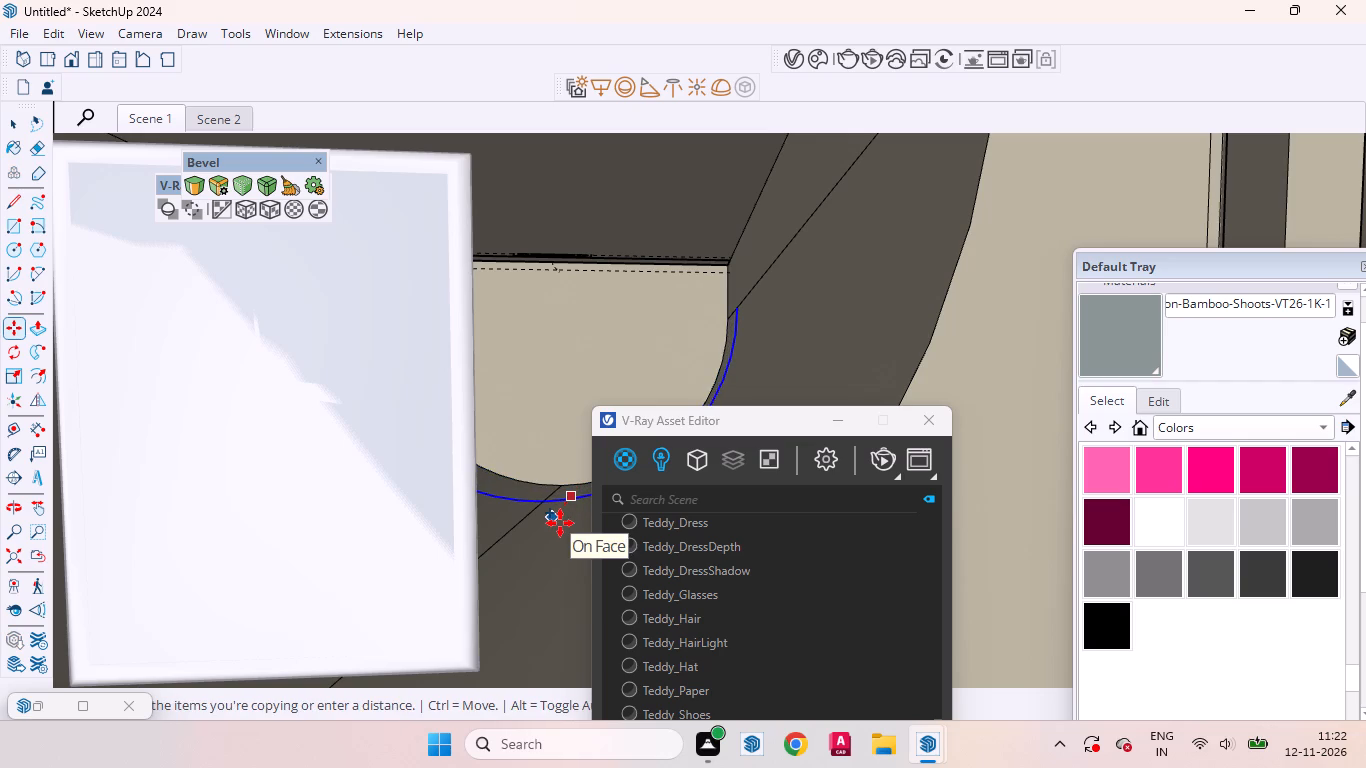
key(1)
key(Return)
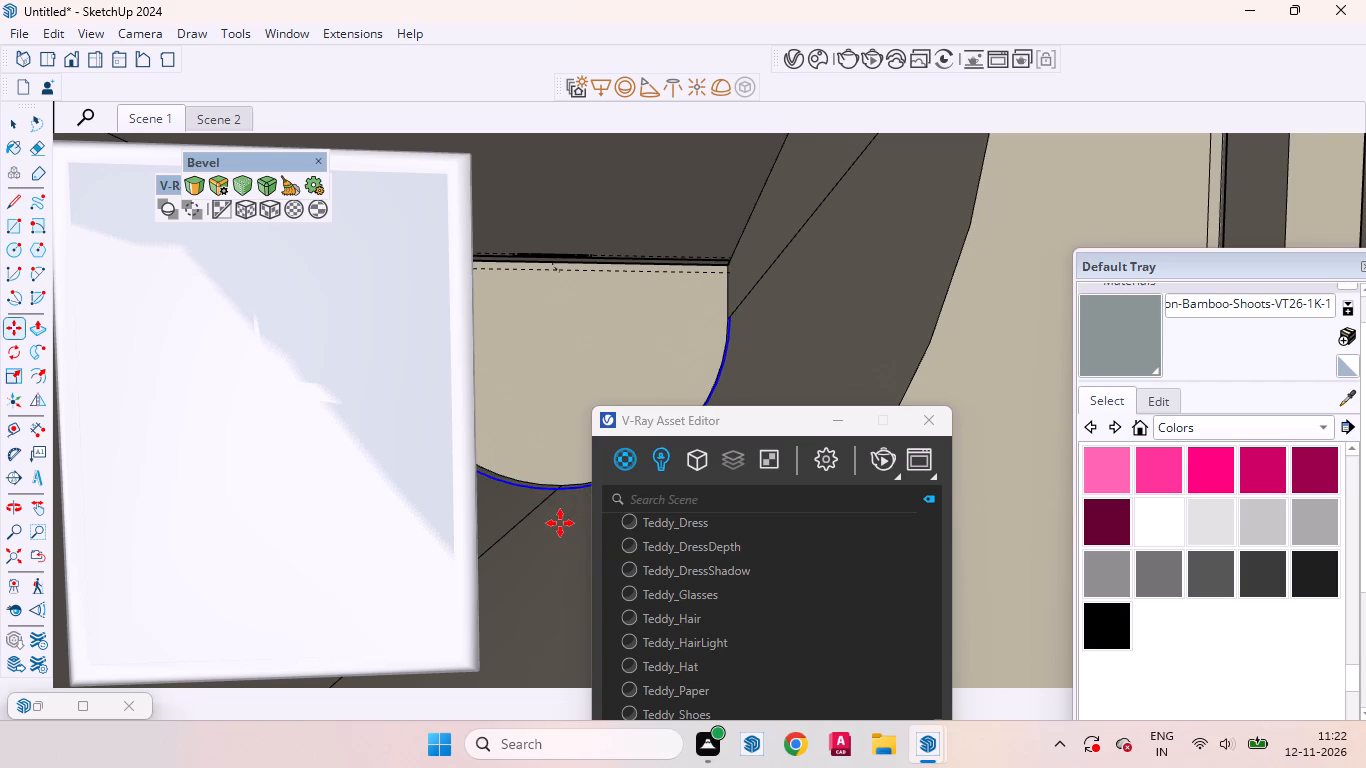
Group both halves of the curved floor strip in the second compartment from the top with their edges and convert the group to a V-Ray mesh light.
scroll(550, 511, down, 3)
key(space)
scroll(545, 429, up, 6)
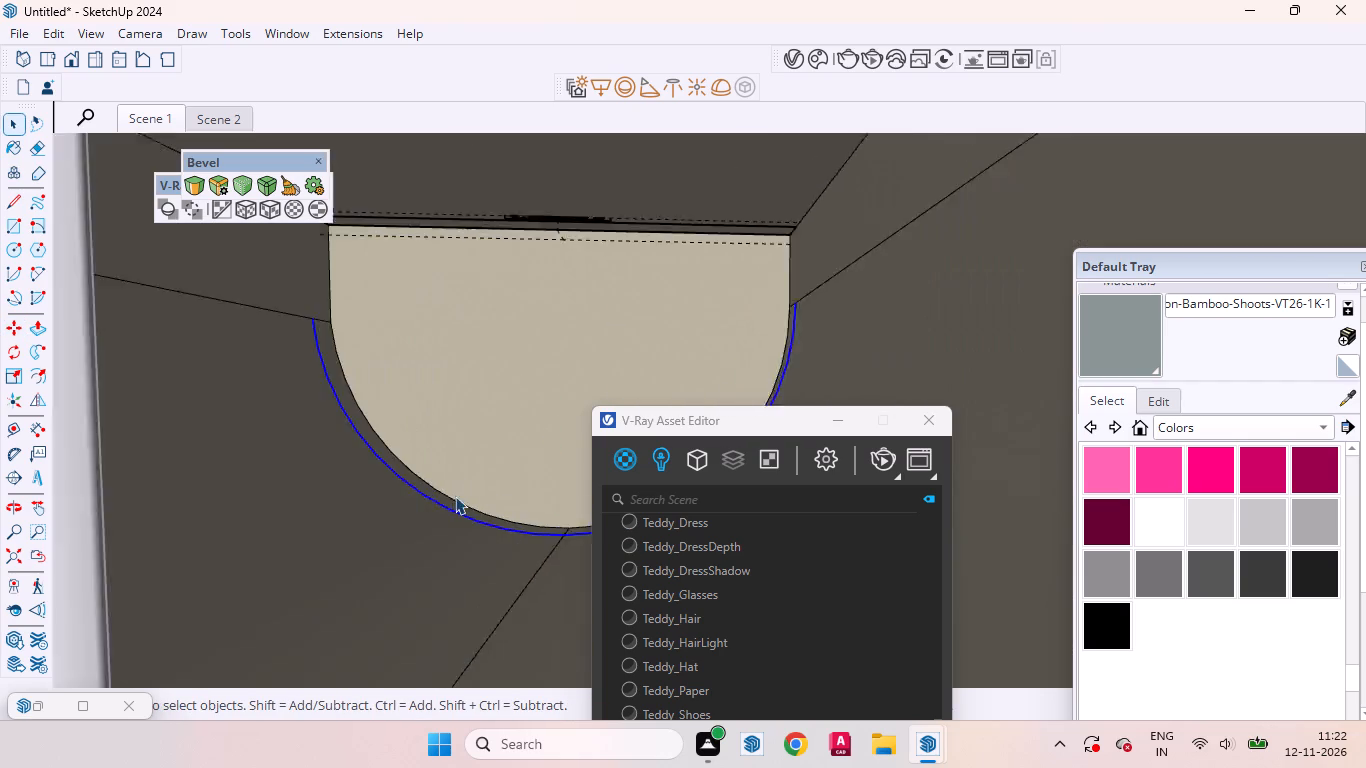
scroll(455, 496, up, 3)
click(399, 475)
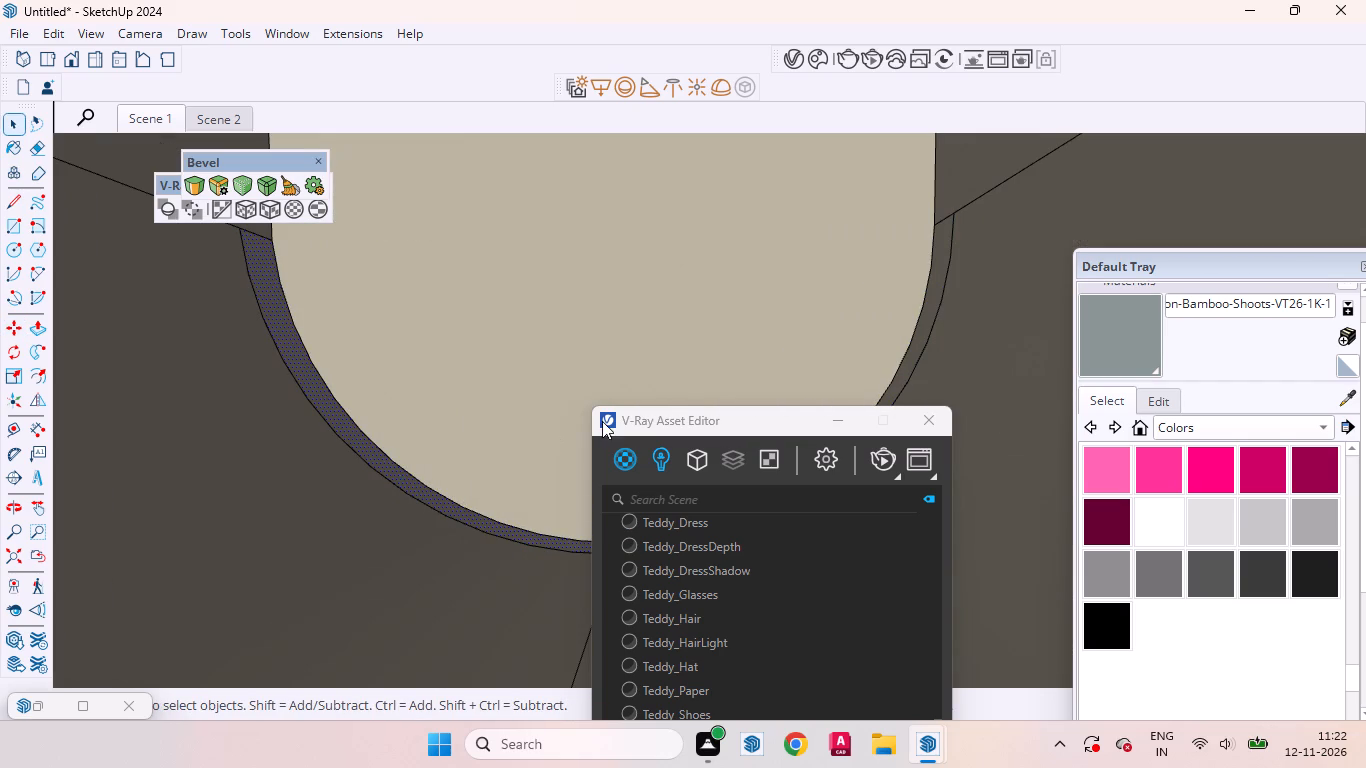
drag(766, 425, 905, 479)
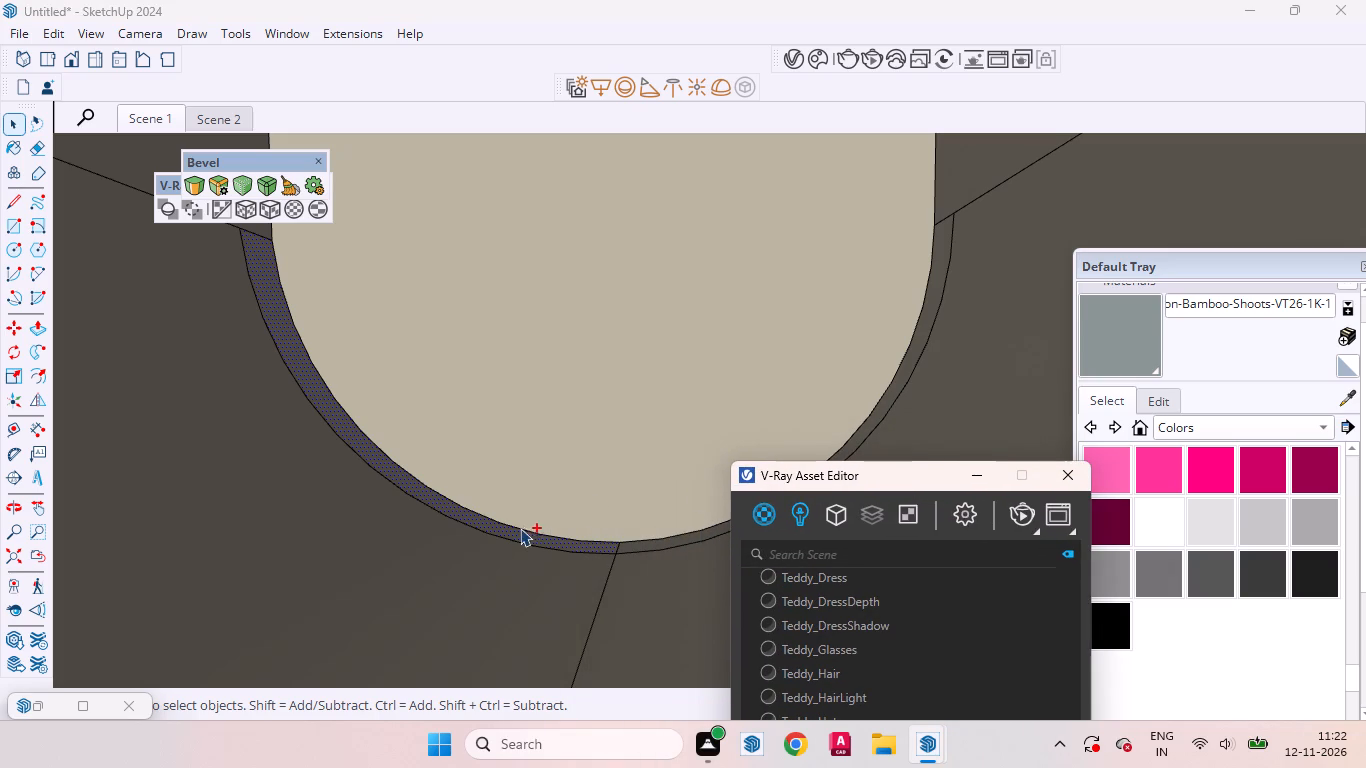
ctrl+double_click(511, 532)
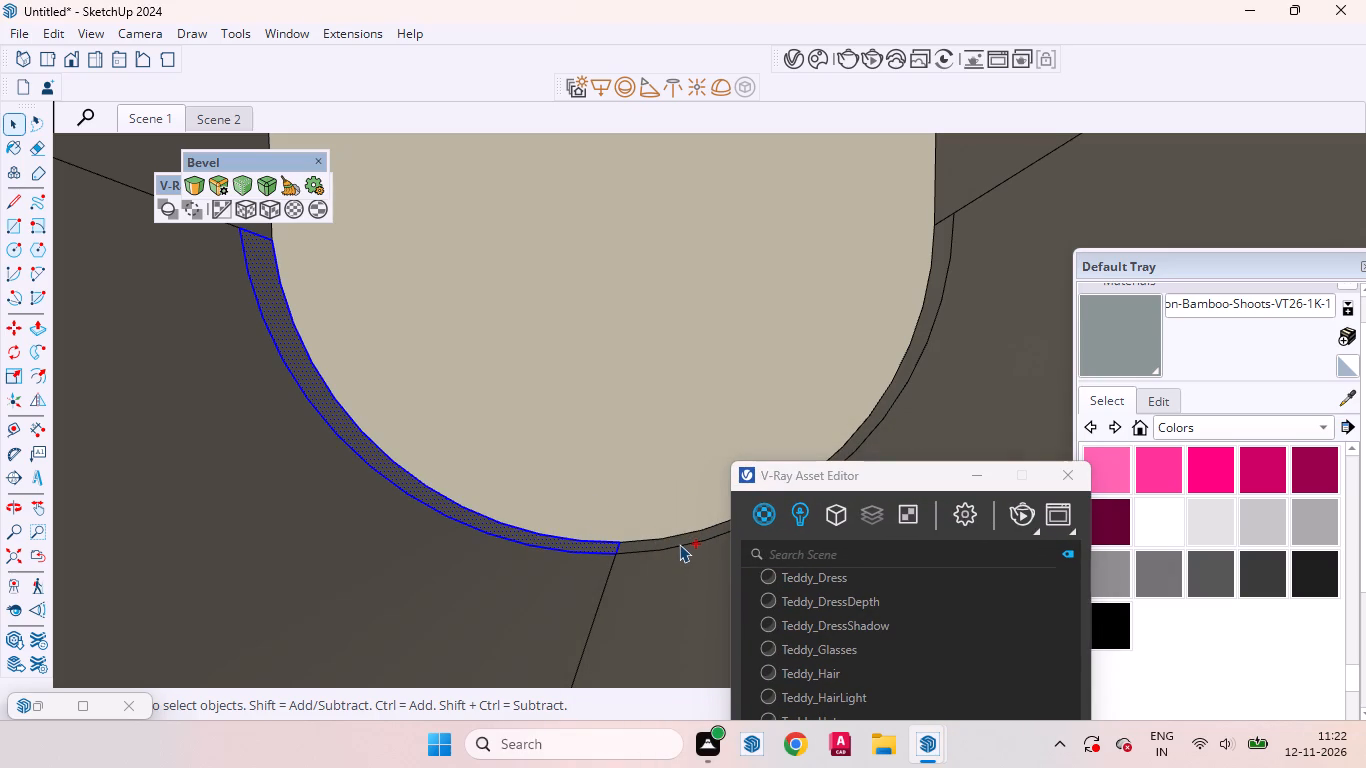
ctrl+double_click(667, 541)
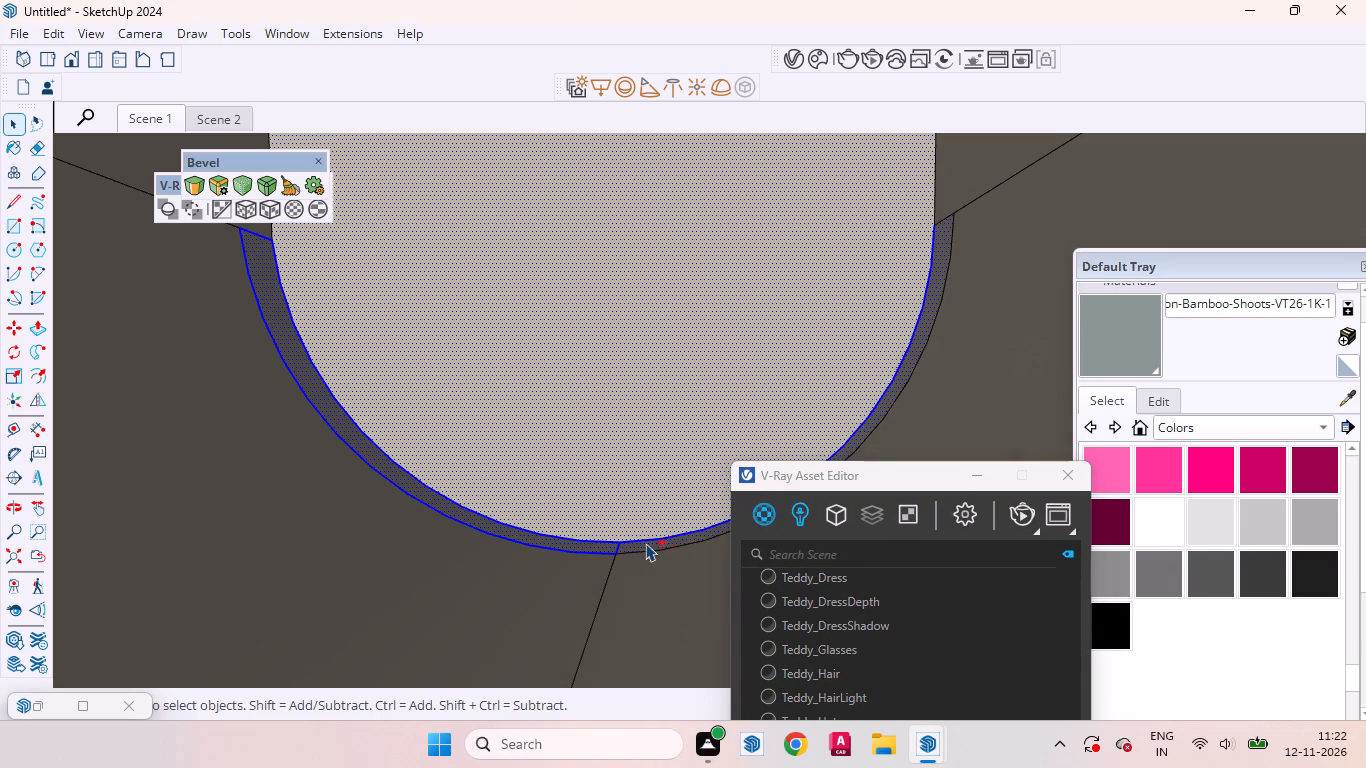
shift+click(638, 378)
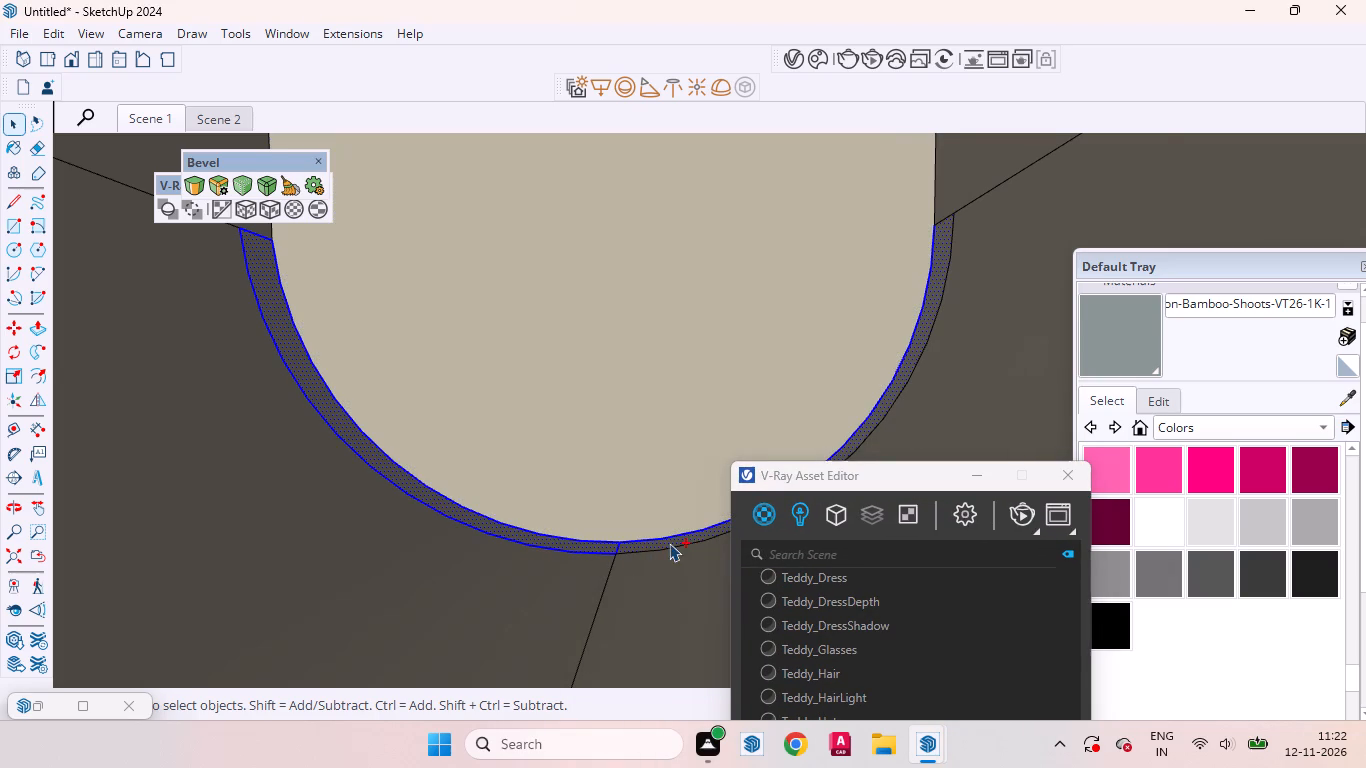
ctrl+scroll(669, 541, up, 8)
ctrl+double_click(641, 550)
ctrl+right_click(641, 550)
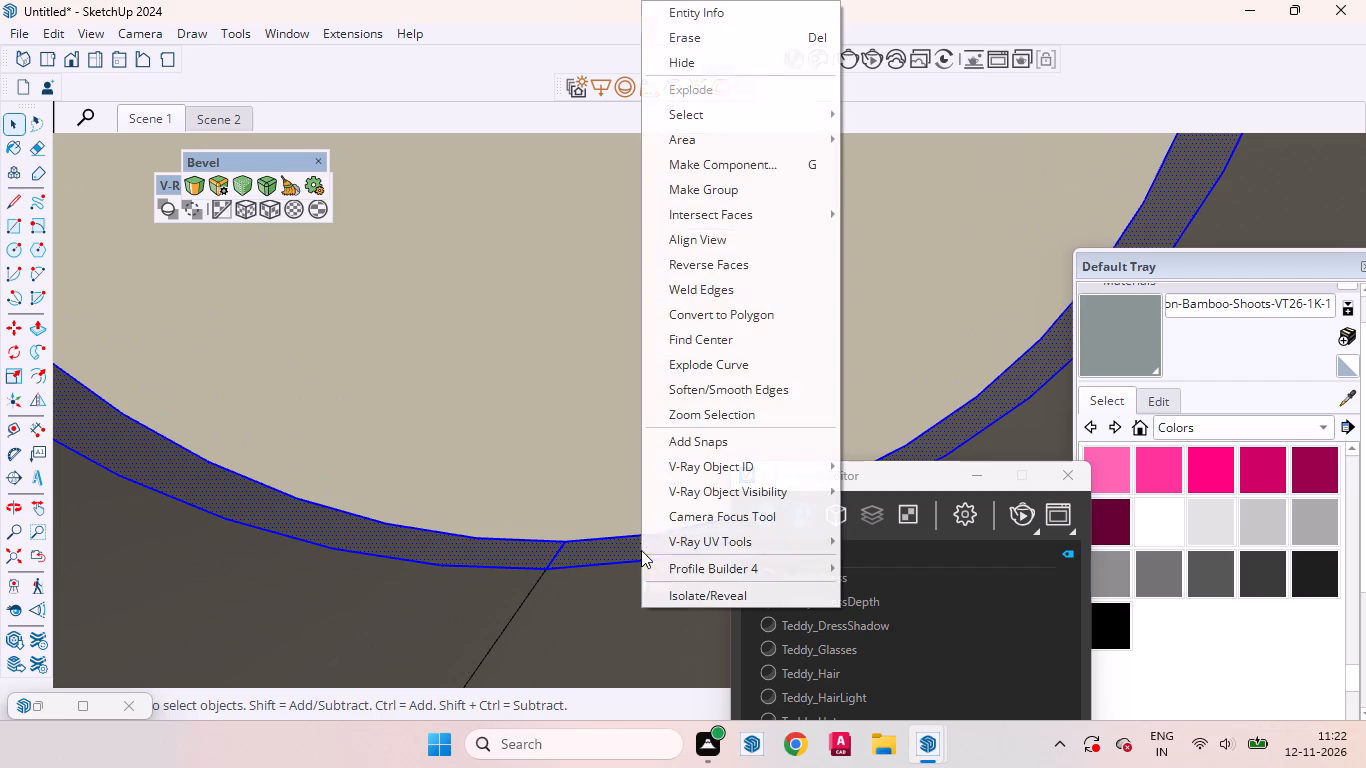
click(711, 187)
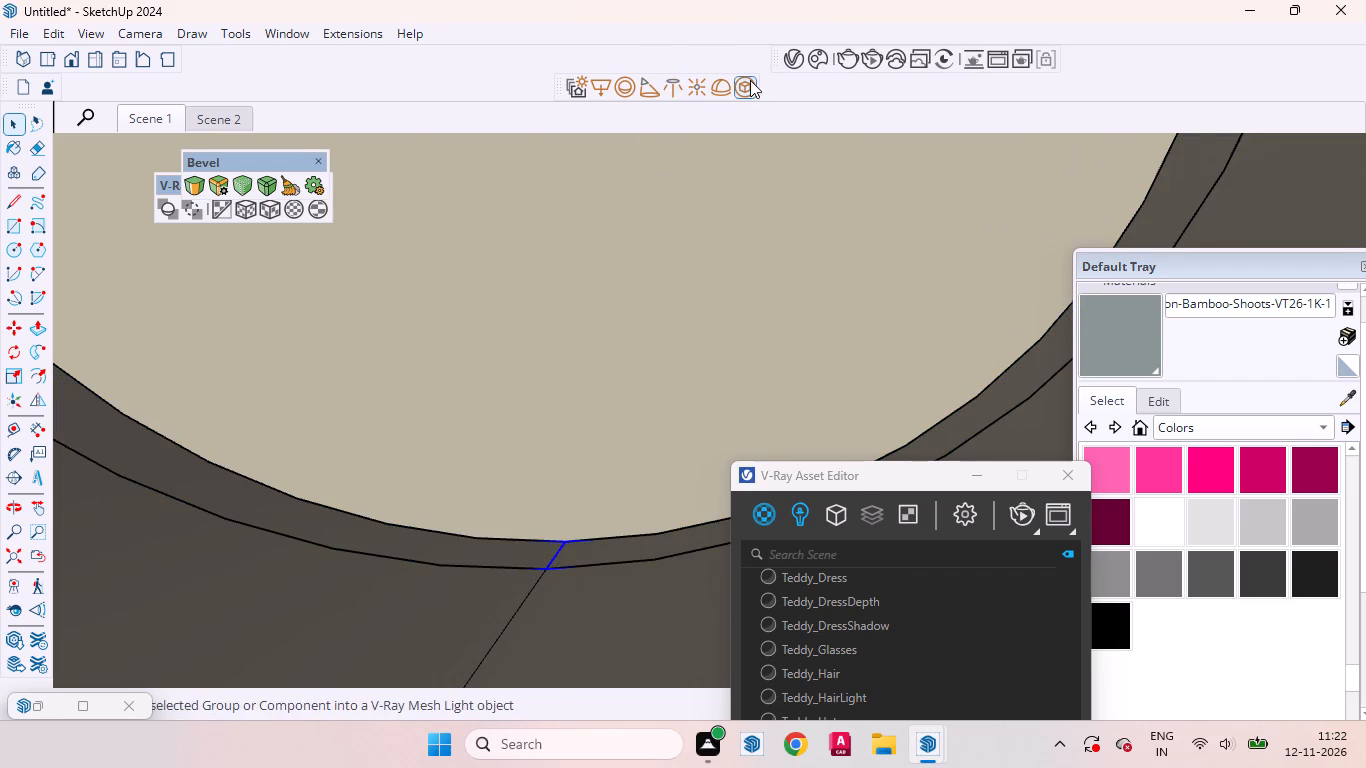
click(750, 80)
From the Scene 1 view, group the arched strip in the top shelf compartment with its edges and convert it to a V-Ray mesh light.
scroll(592, 372, down, 19)
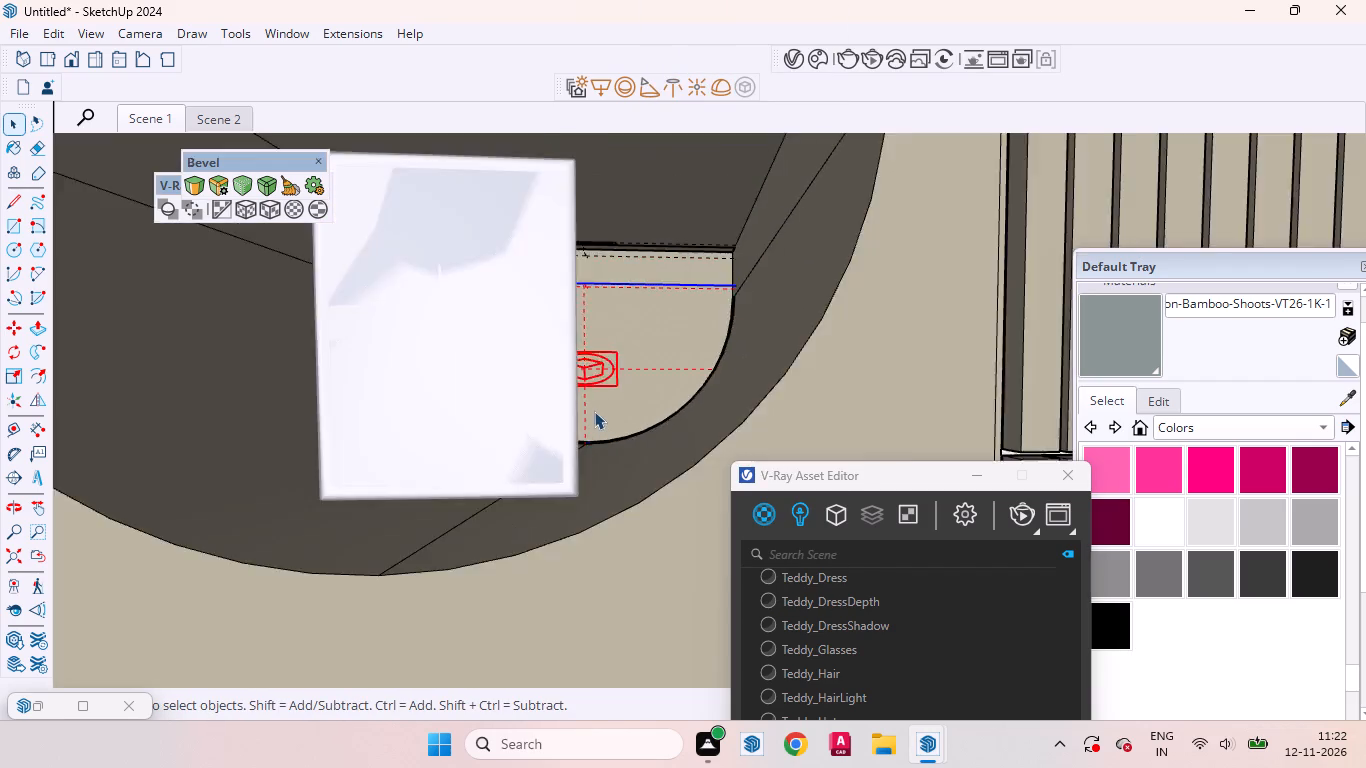
scroll(594, 411, down, 18)
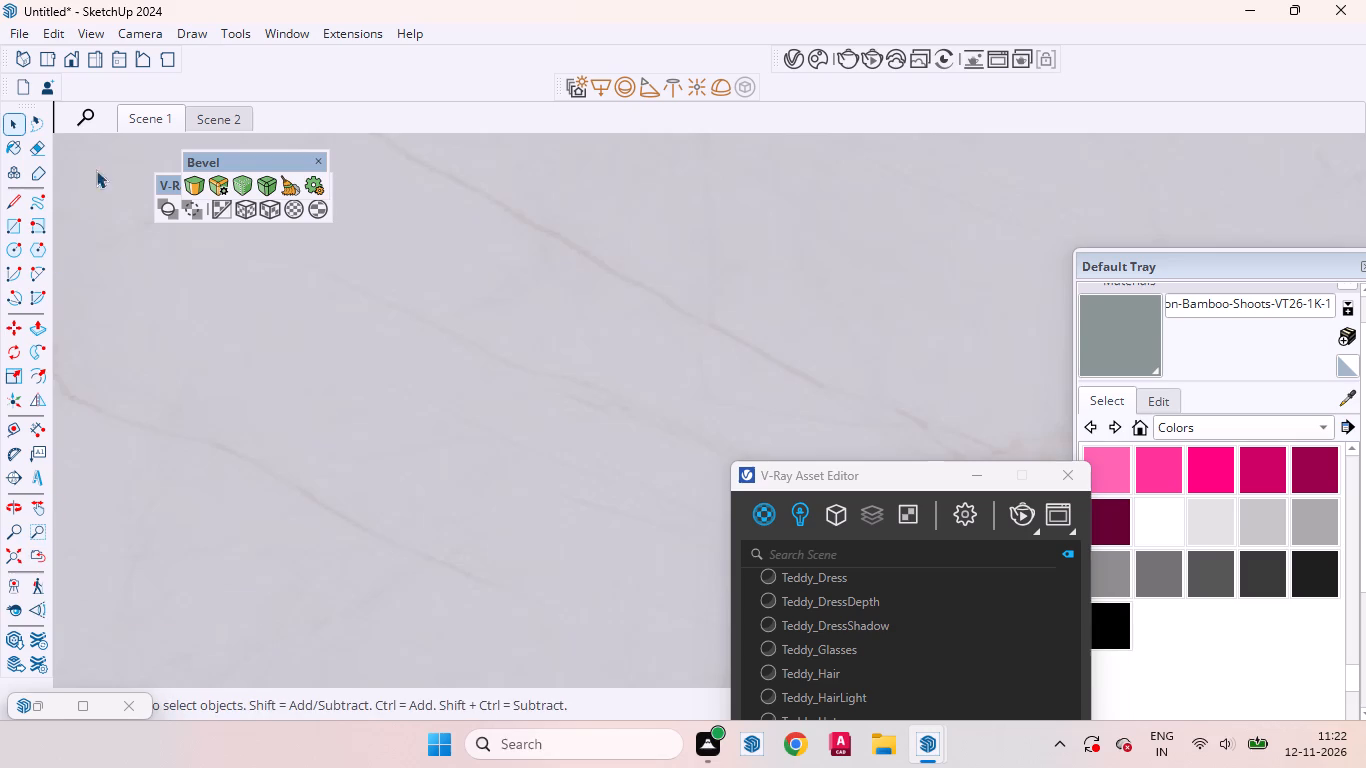
click(155, 118)
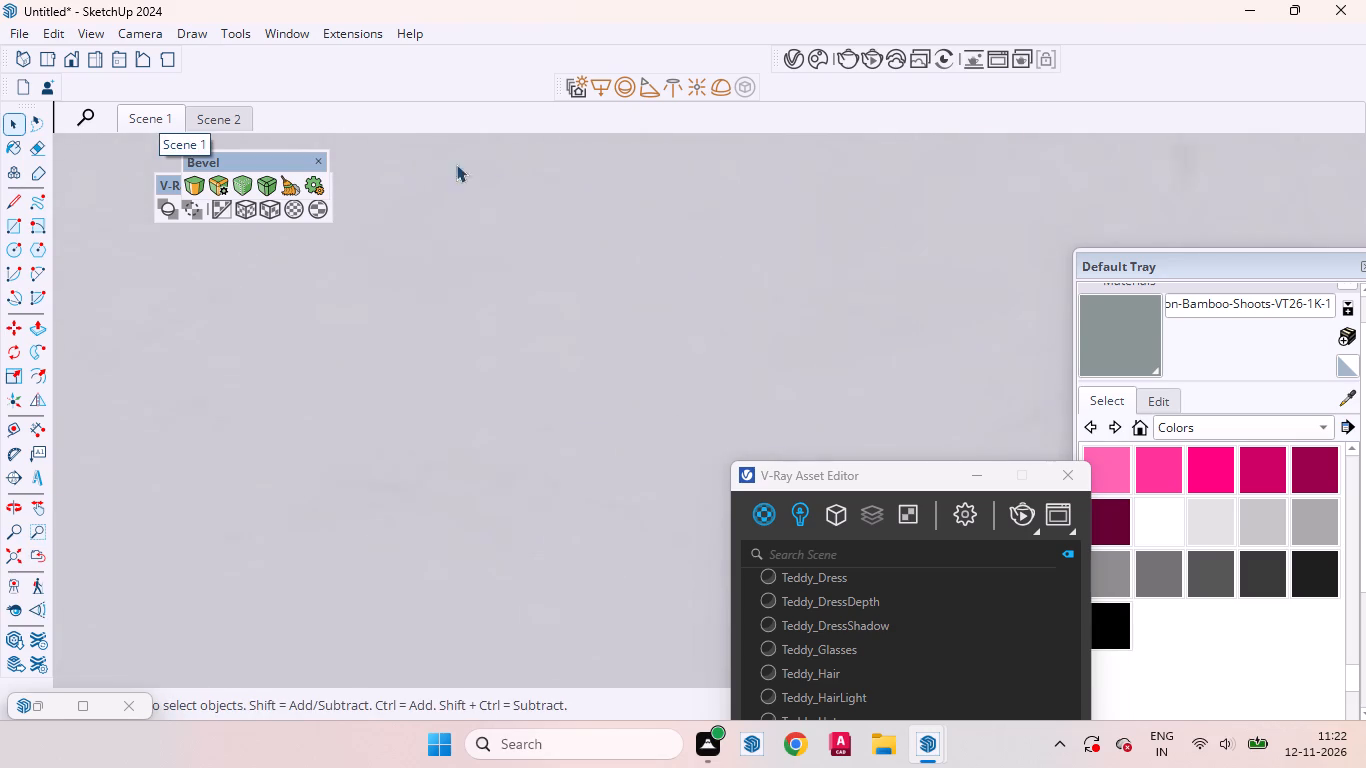
scroll(476, 145, up, 12)
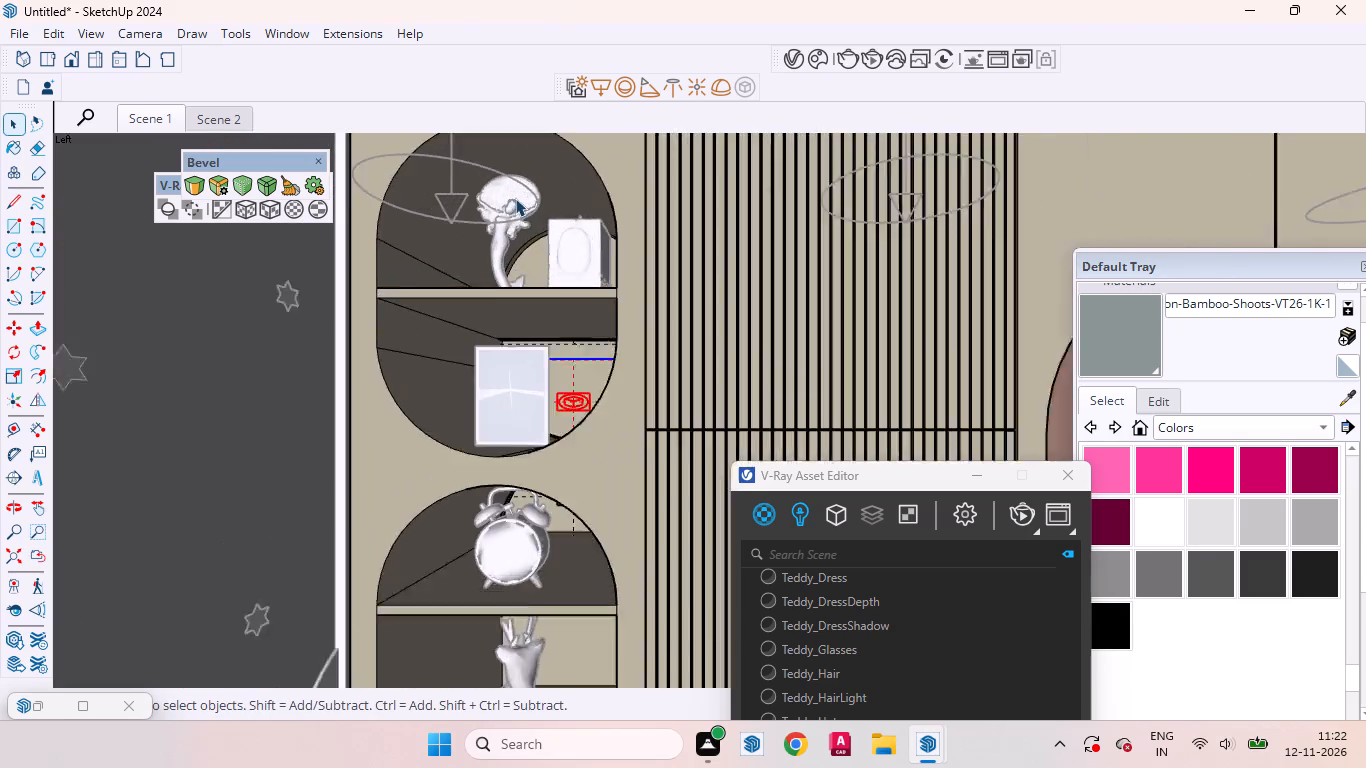
scroll(515, 198, up, 14)
middle_drag(517, 275, 498, 259)
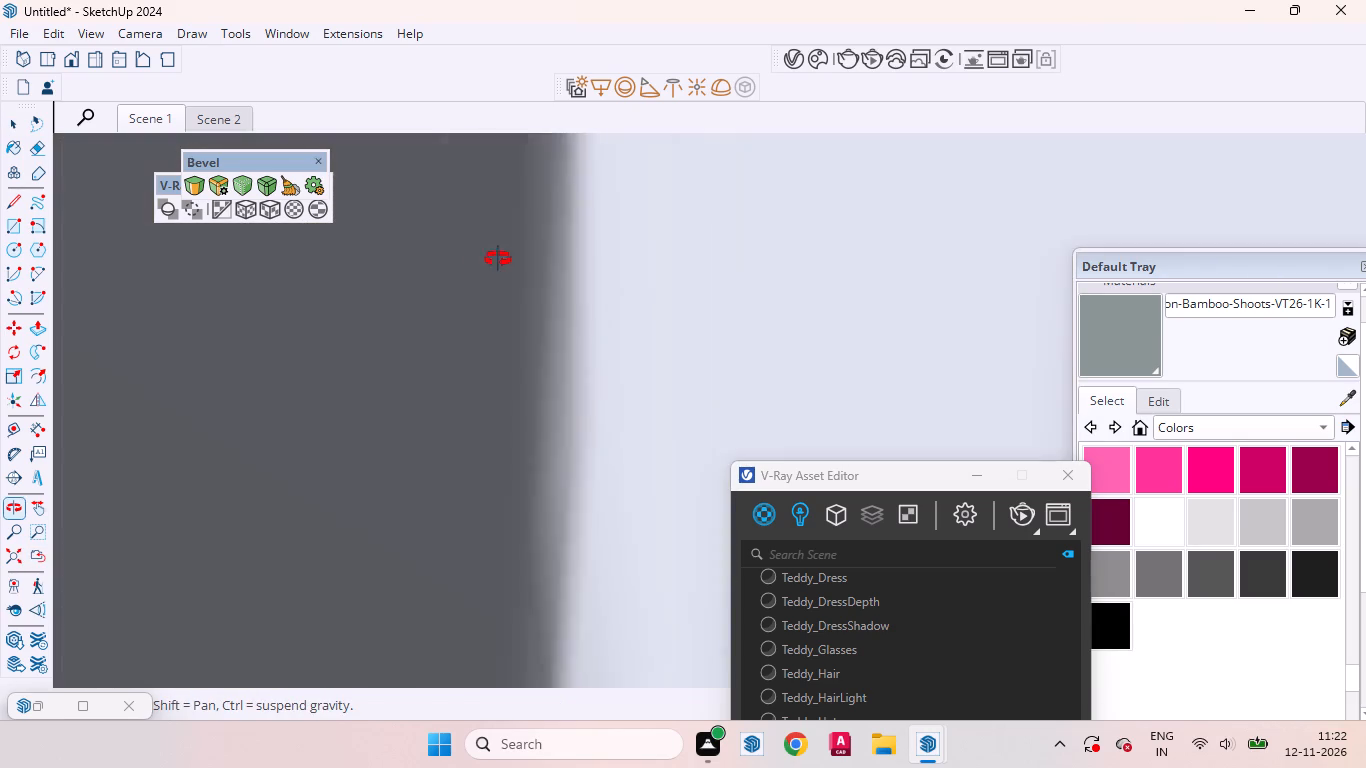
middle_drag(498, 259, 555, 259)
scroll(533, 246, up, 8)
middle_drag(487, 260, 512, 220)
scroll(484, 228, up, 3)
scroll(629, 231, down, 13)
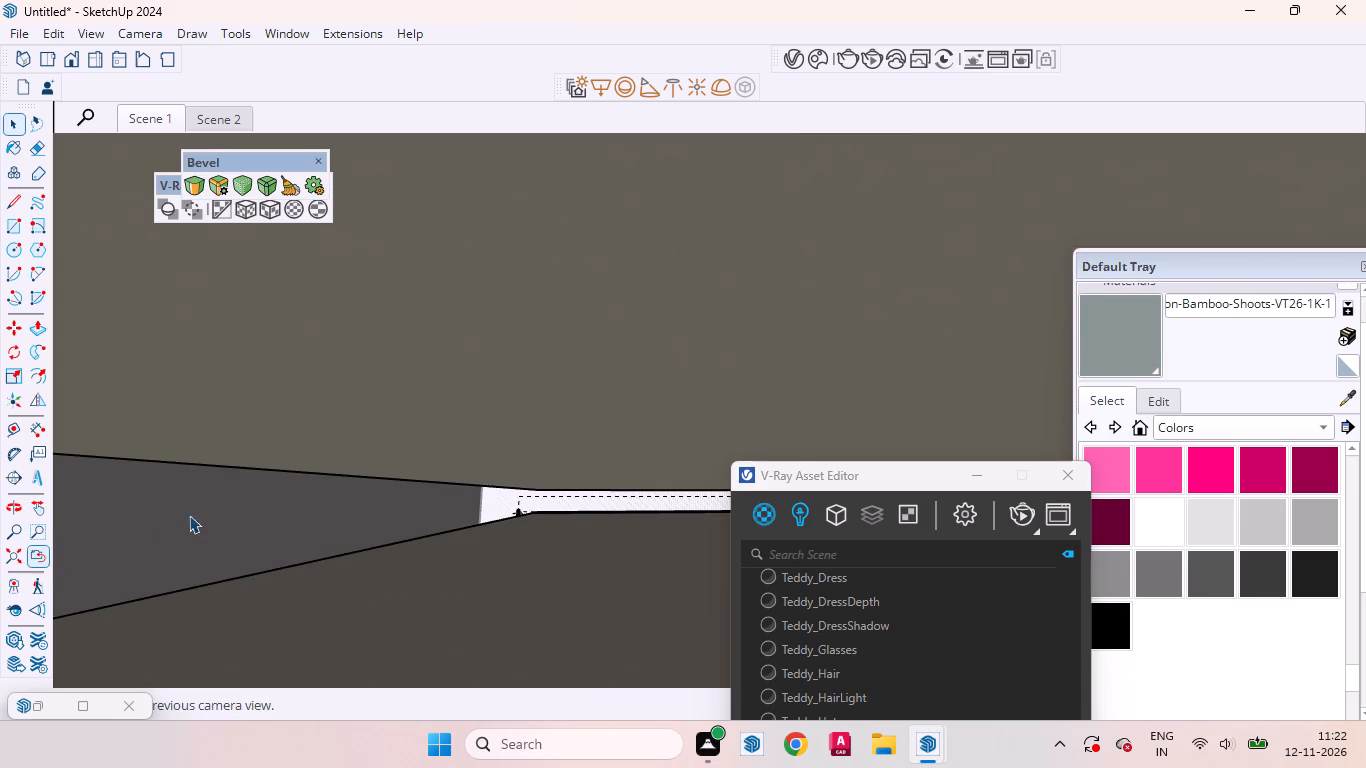
click(143, 103)
click(142, 108)
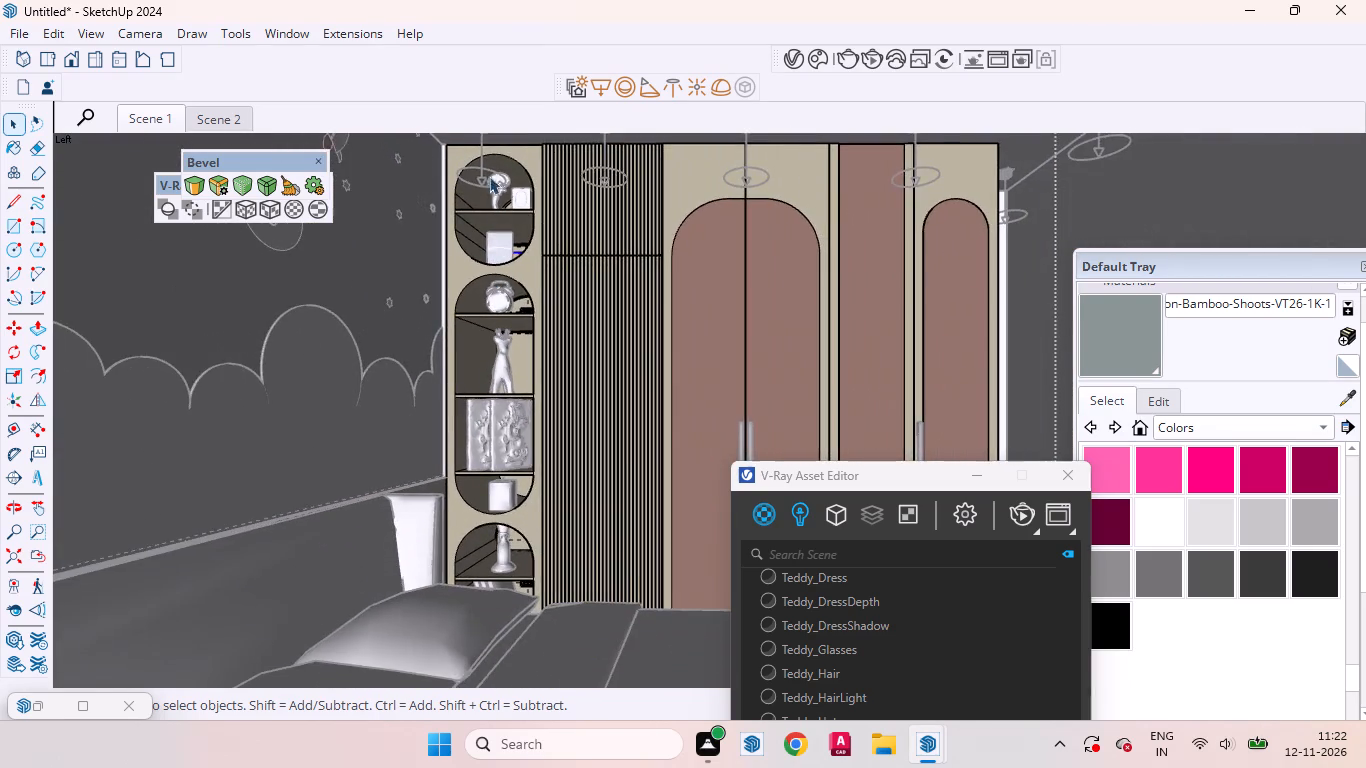
scroll(489, 164, up, 20)
scroll(489, 164, up, 6)
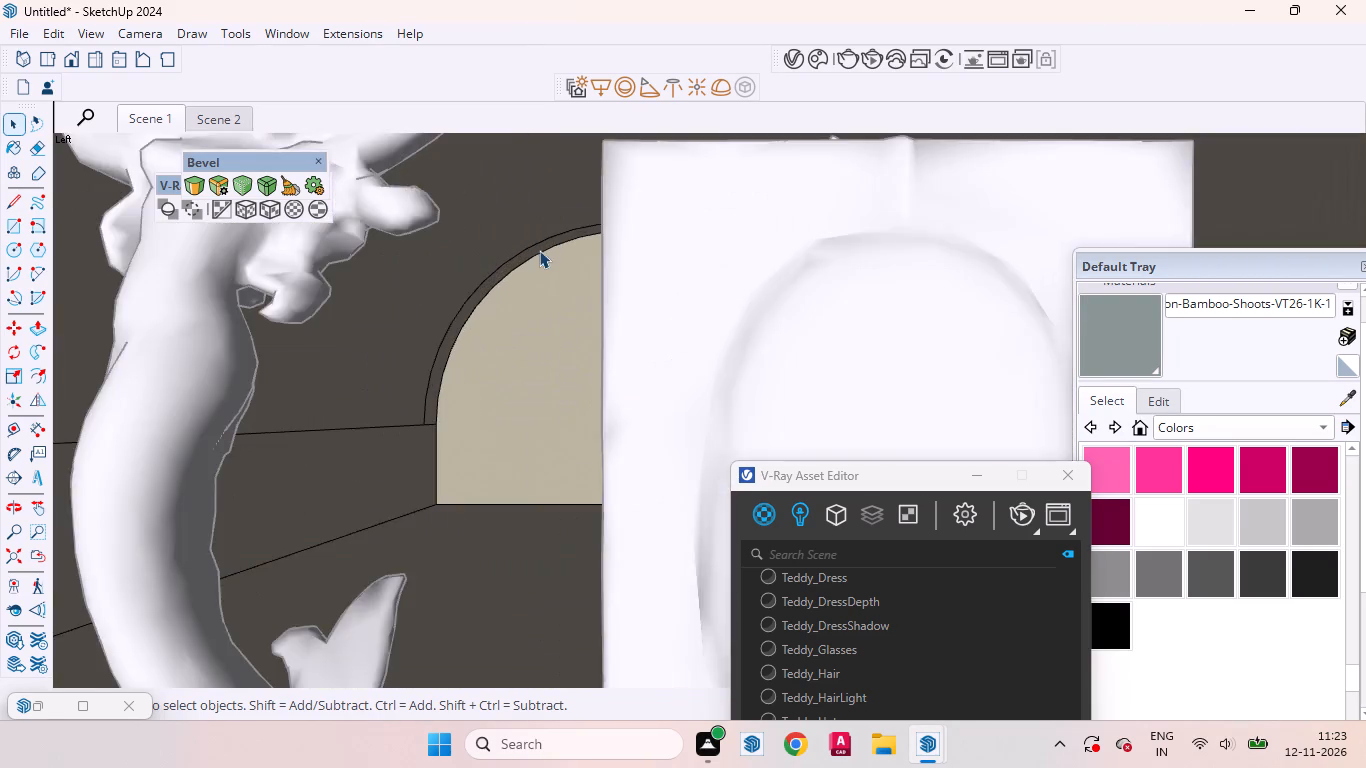
scroll(540, 259, up, 5)
middle_drag(526, 282, 489, 275)
scroll(473, 282, up, 4)
click(475, 281)
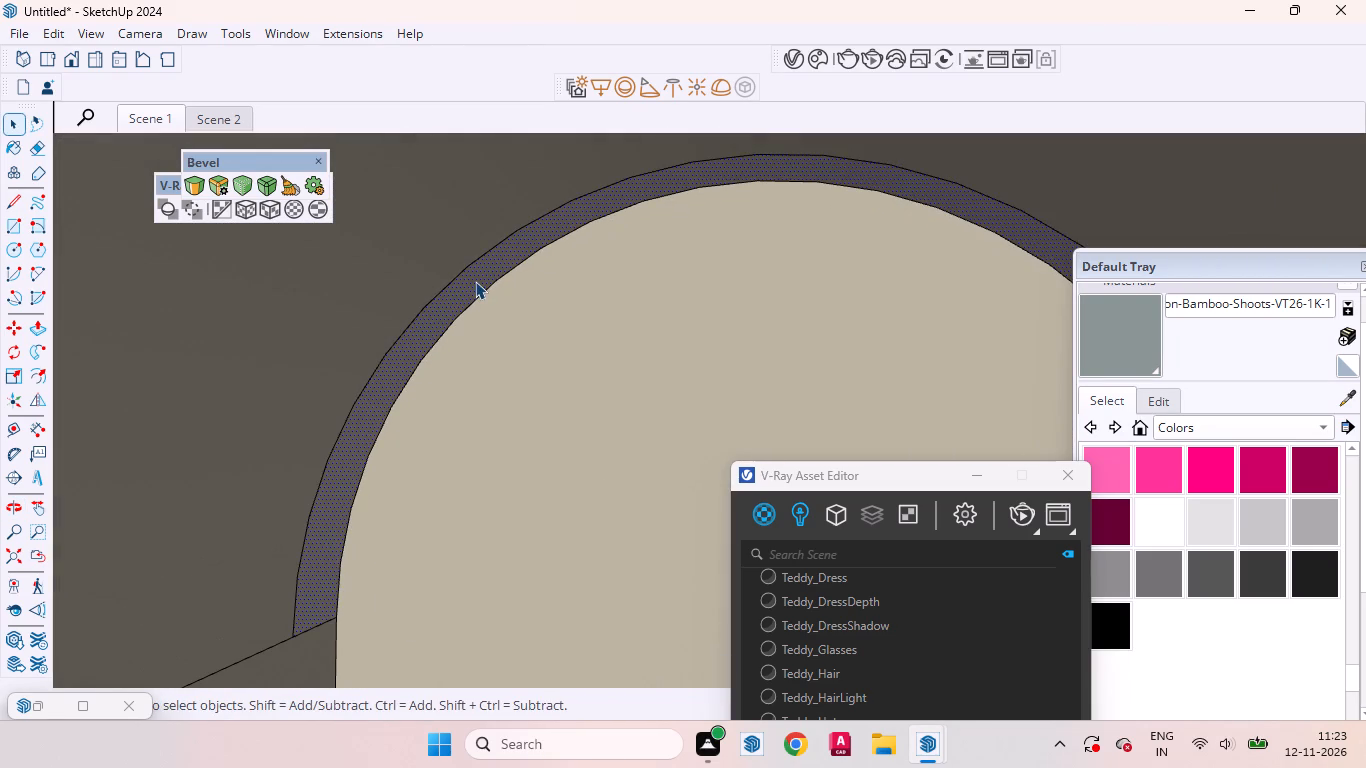
click(475, 281)
click(475, 281)
right_click(475, 281)
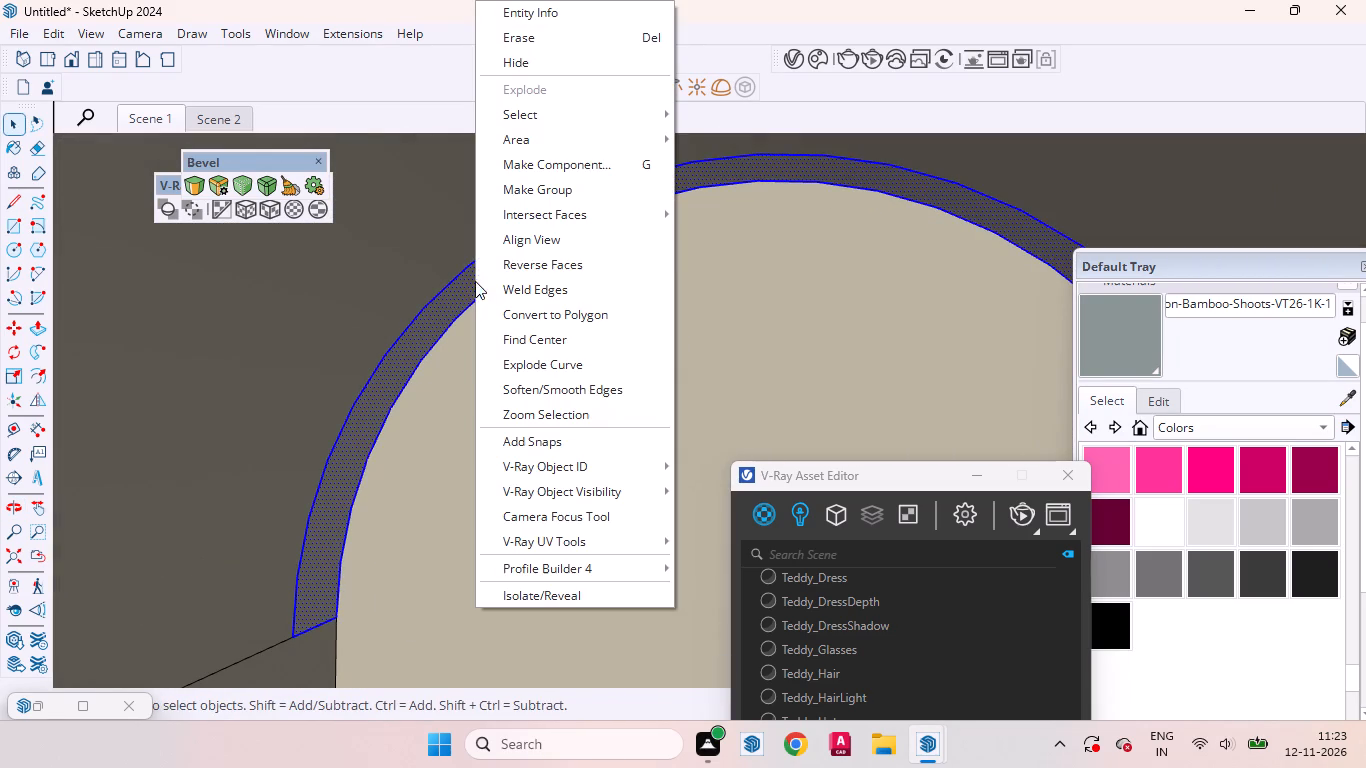
click(531, 184)
click(746, 97)
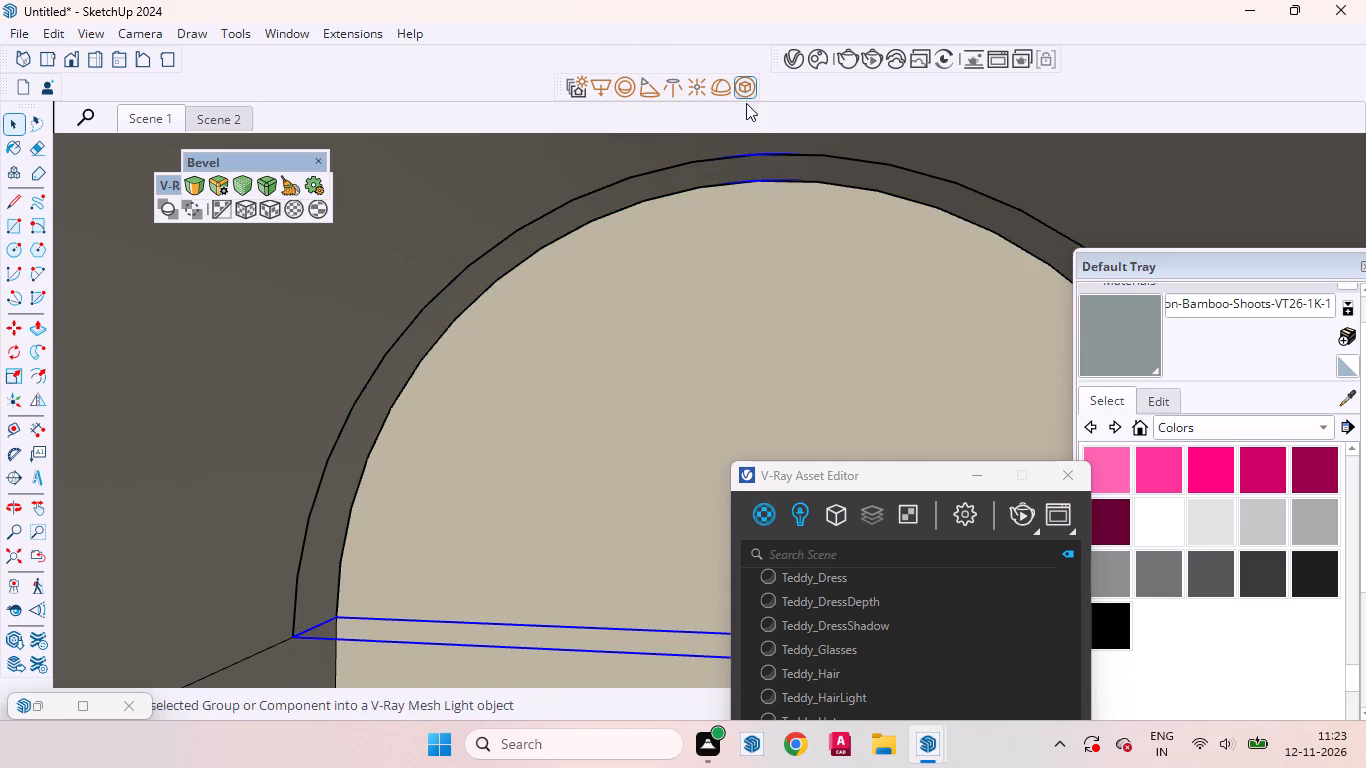
Examine the rounded compartment below the two embossed panels, view the model from the top, and return to the Scene 1 view.
click(148, 115)
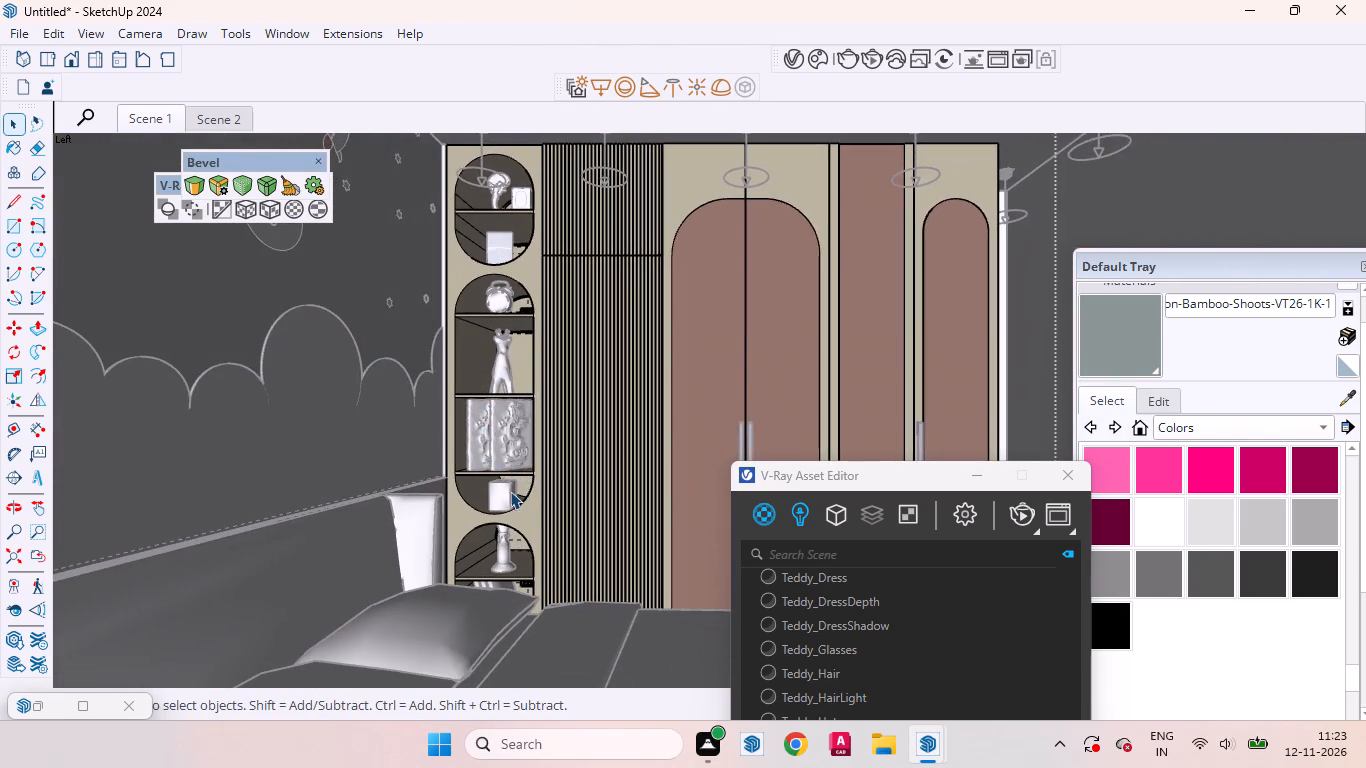
scroll(510, 491, up, 17)
middle_drag(497, 482, 518, 531)
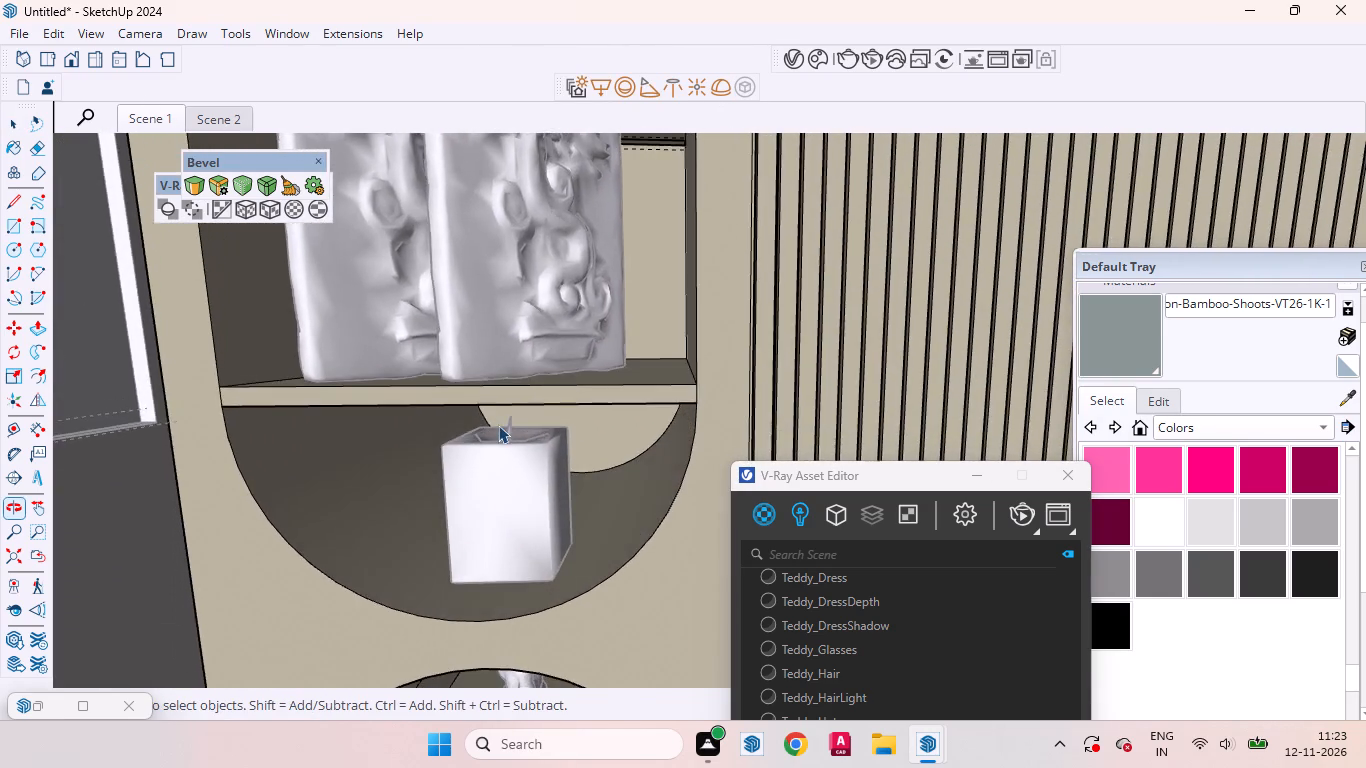
scroll(498, 423, down, 17)
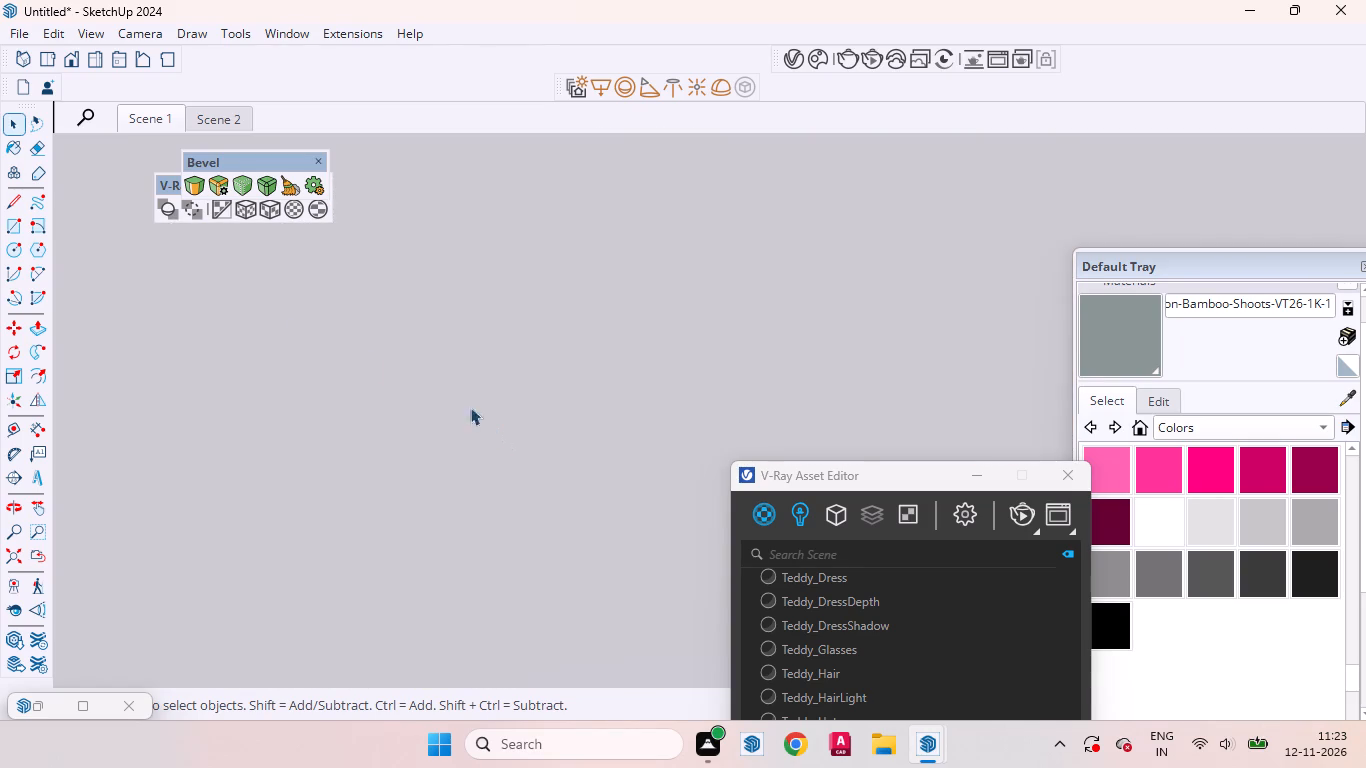
click(50, 62)
scroll(801, 292, down, 14)
click(897, 293)
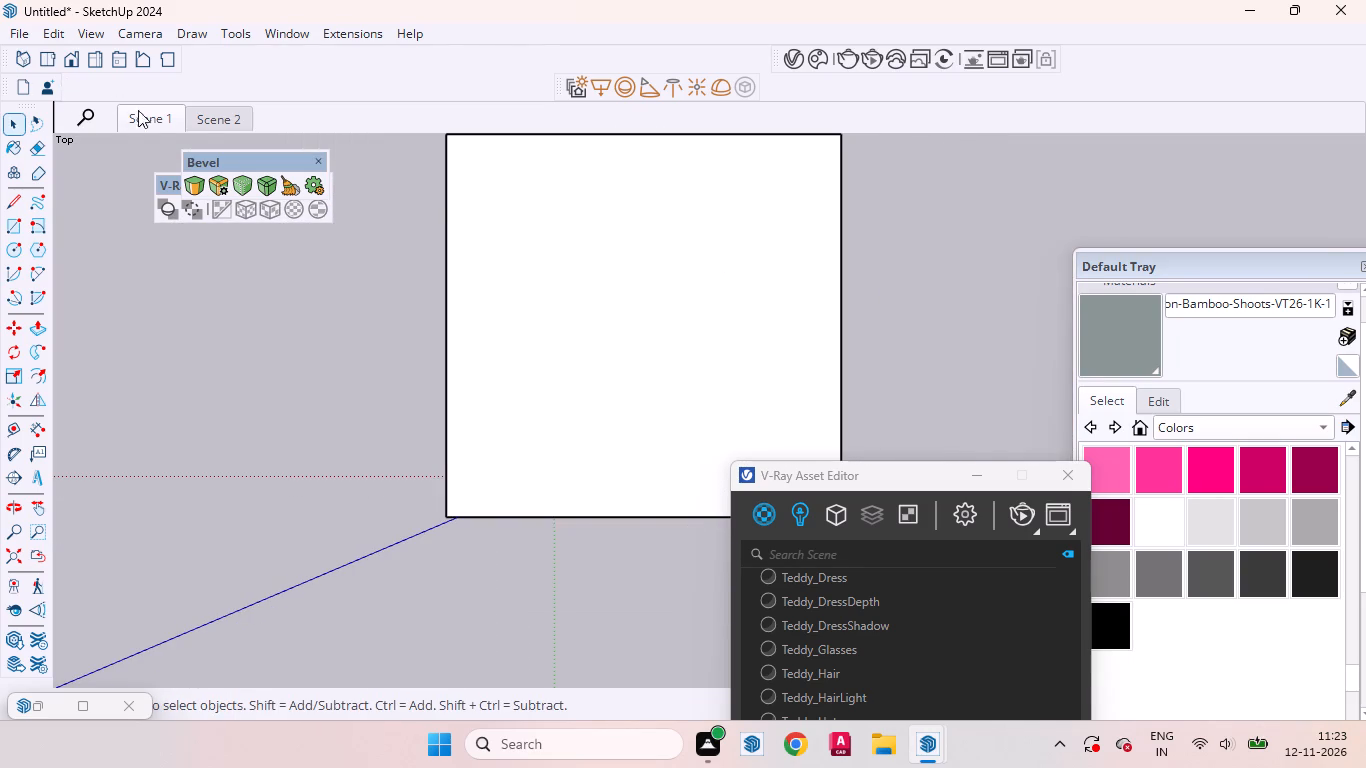
click(148, 113)
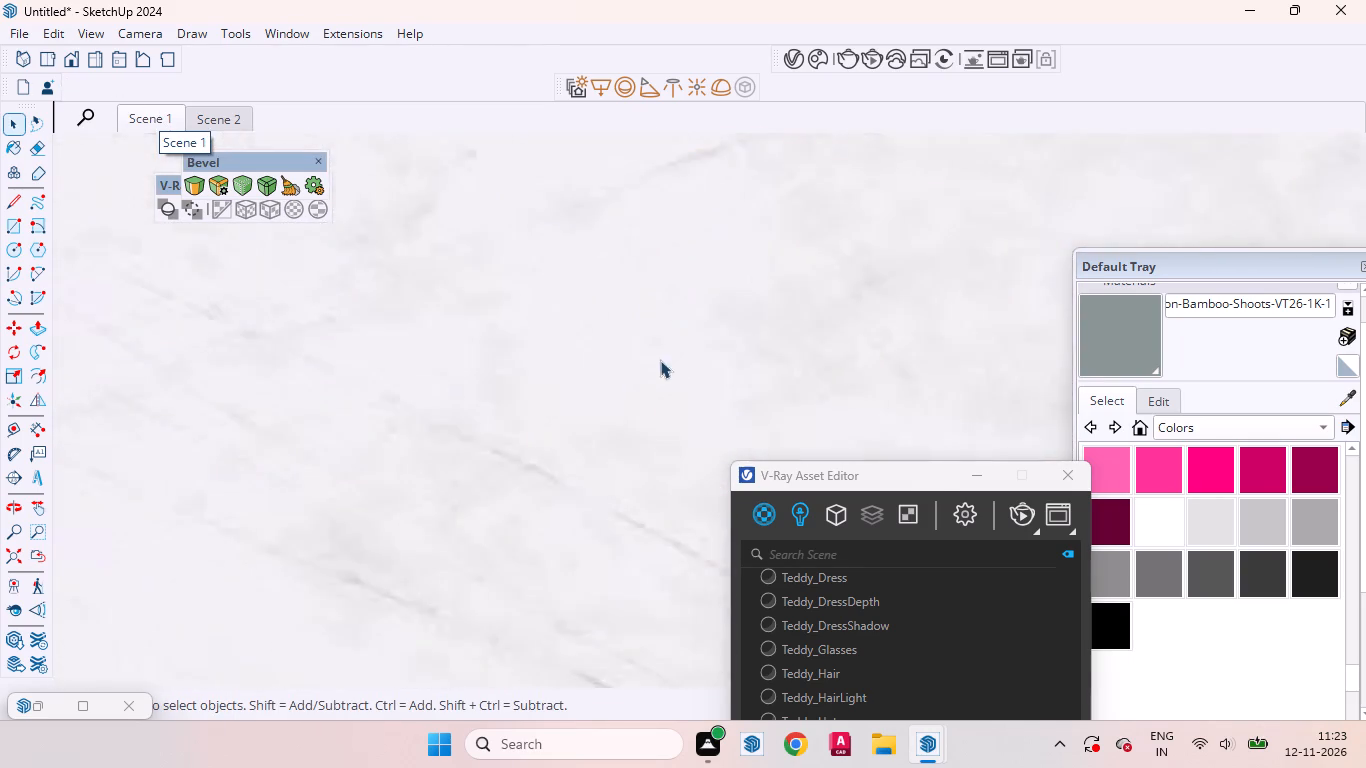
Show only the scene's lights in the V-Ray Asset Editor, with the full light list in view alongside Scene 1.
drag(919, 480, 861, 146)
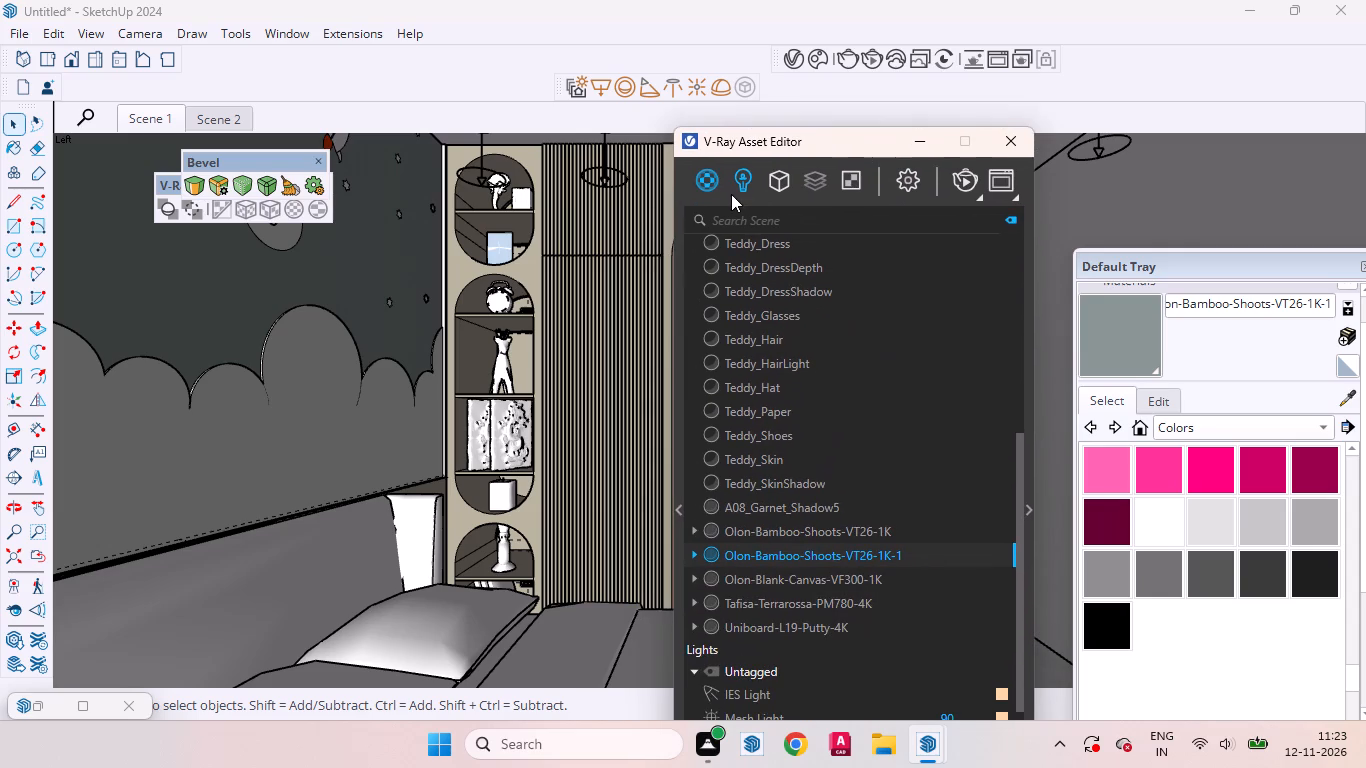
click(731, 190)
scroll(646, 401, down, 5)
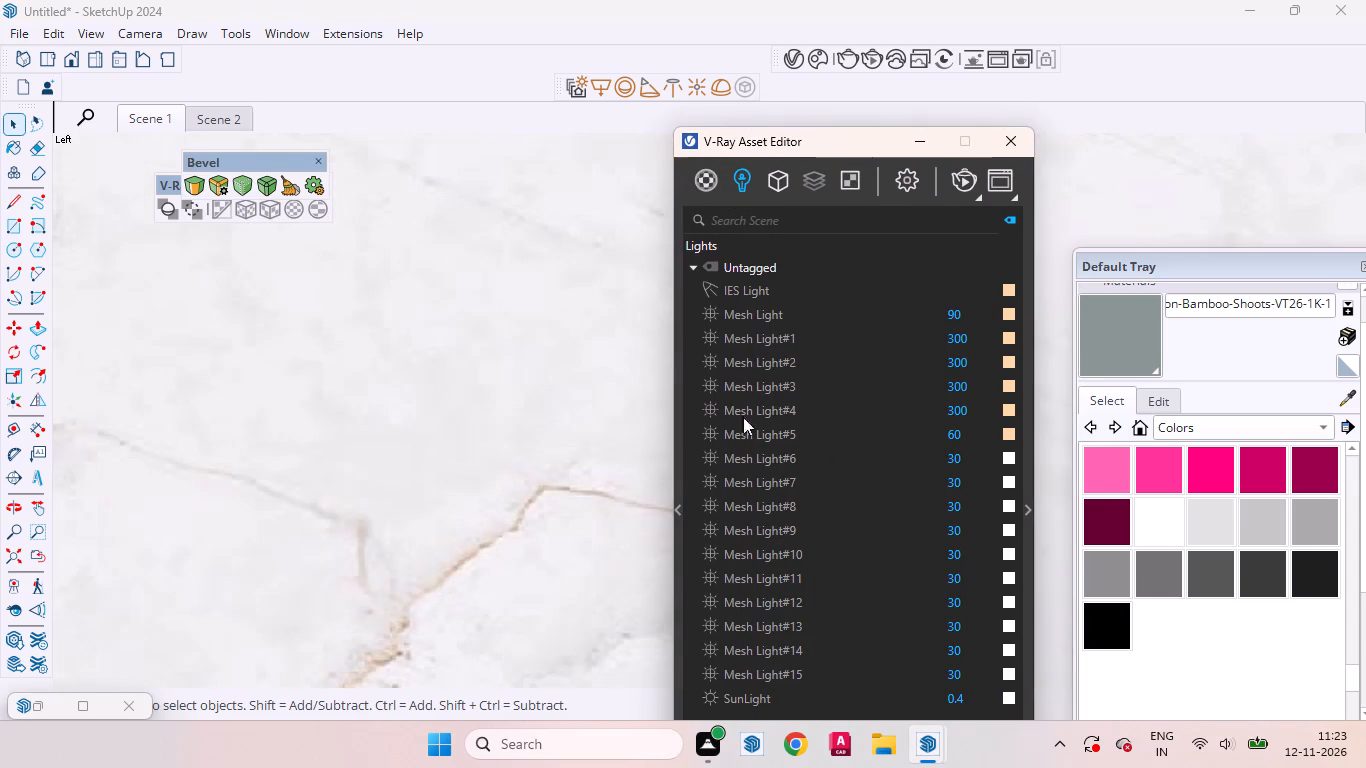
scroll(743, 417, down, 1)
click(130, 117)
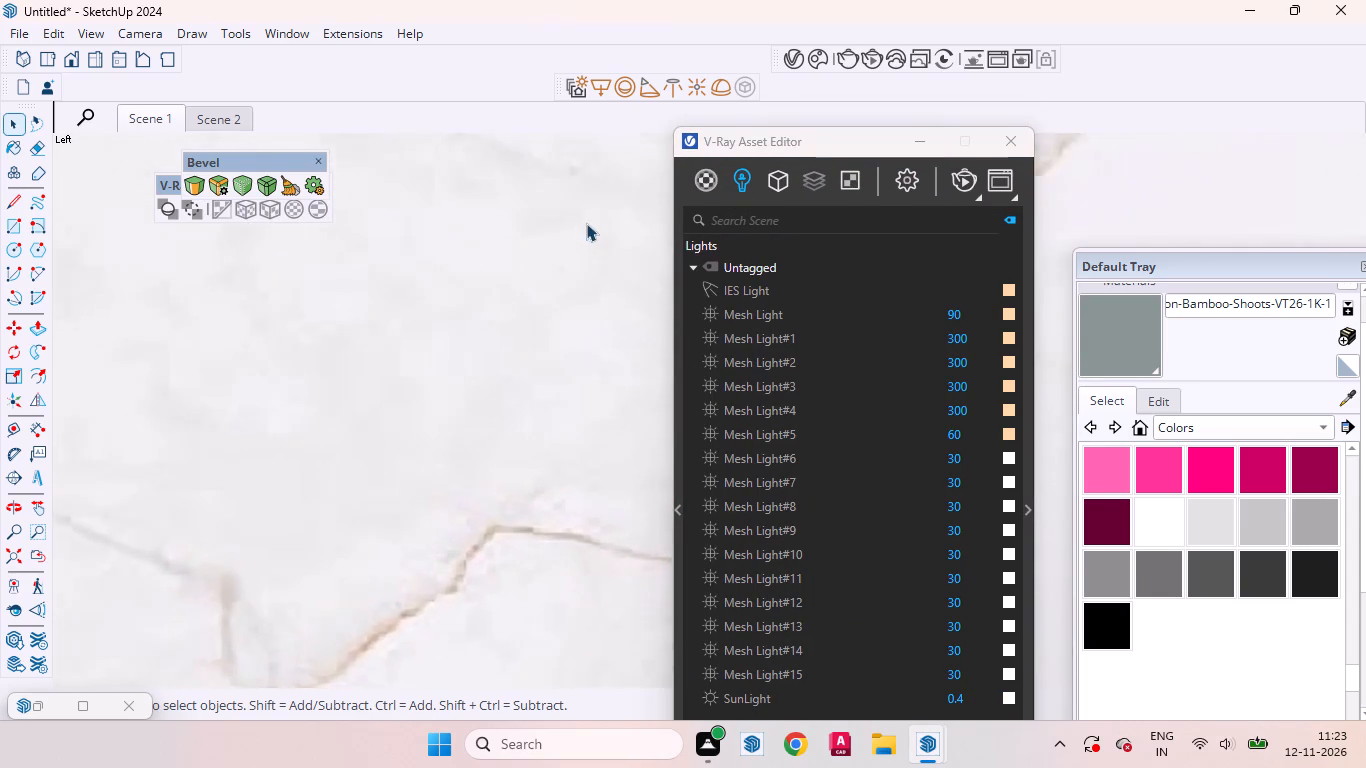
drag(846, 140, 843, 66)
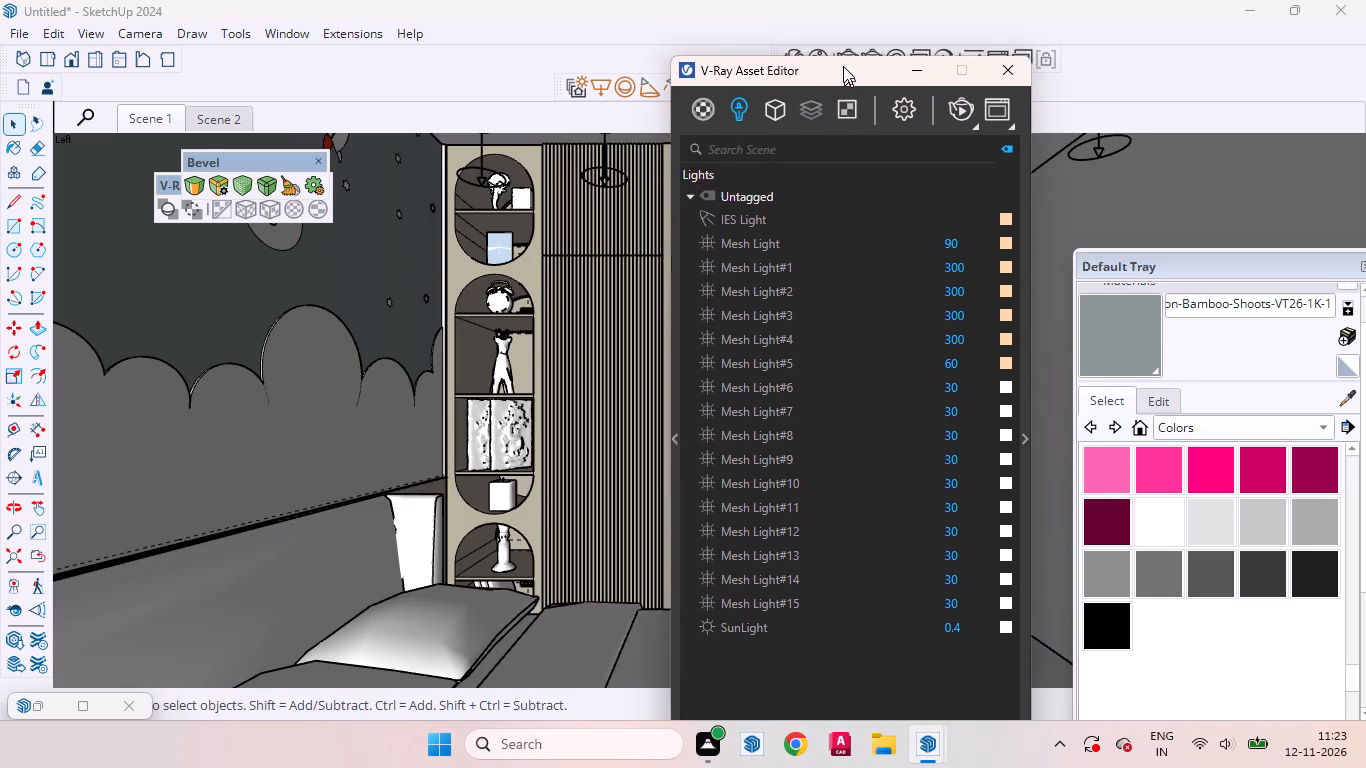
Set the intensity of Mesh Light#6 and Mesh Light#7 to 70.
drag(843, 66, 809, 3)
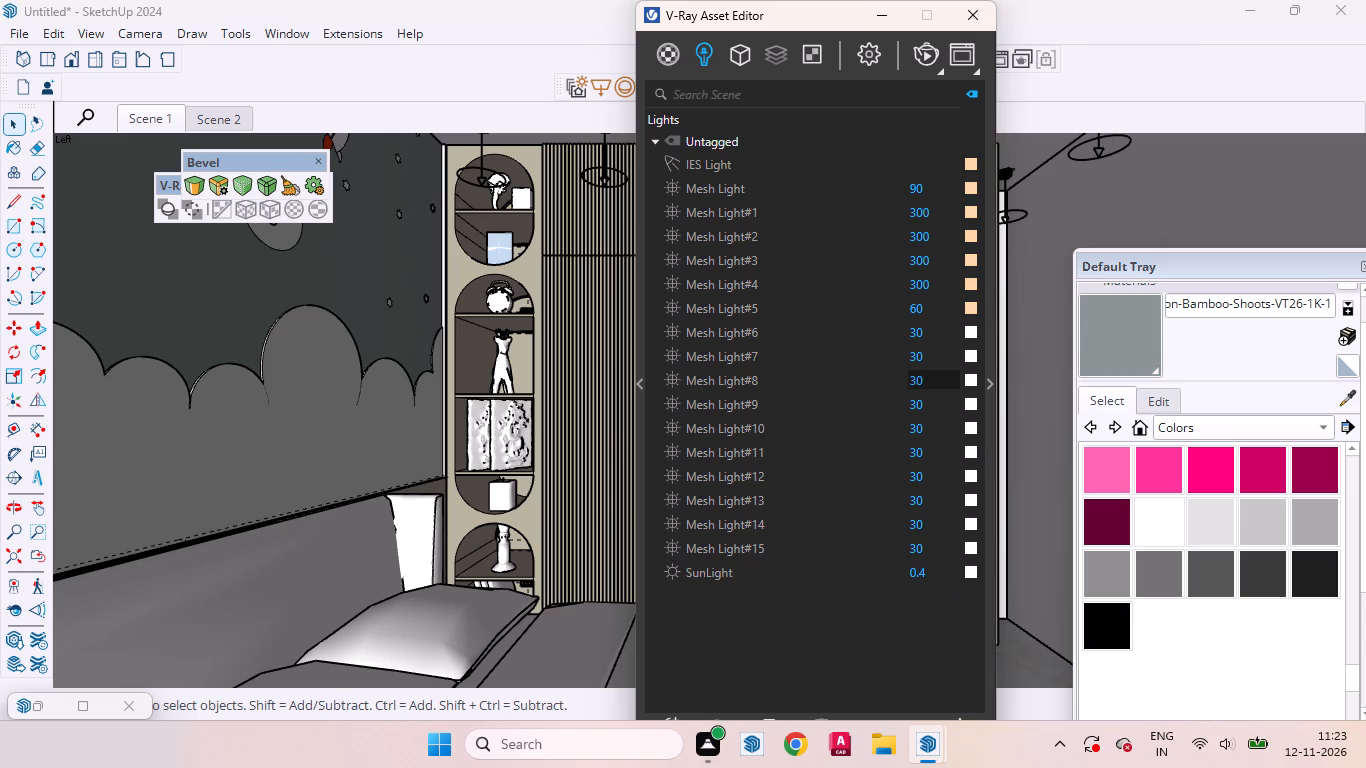
click(913, 335)
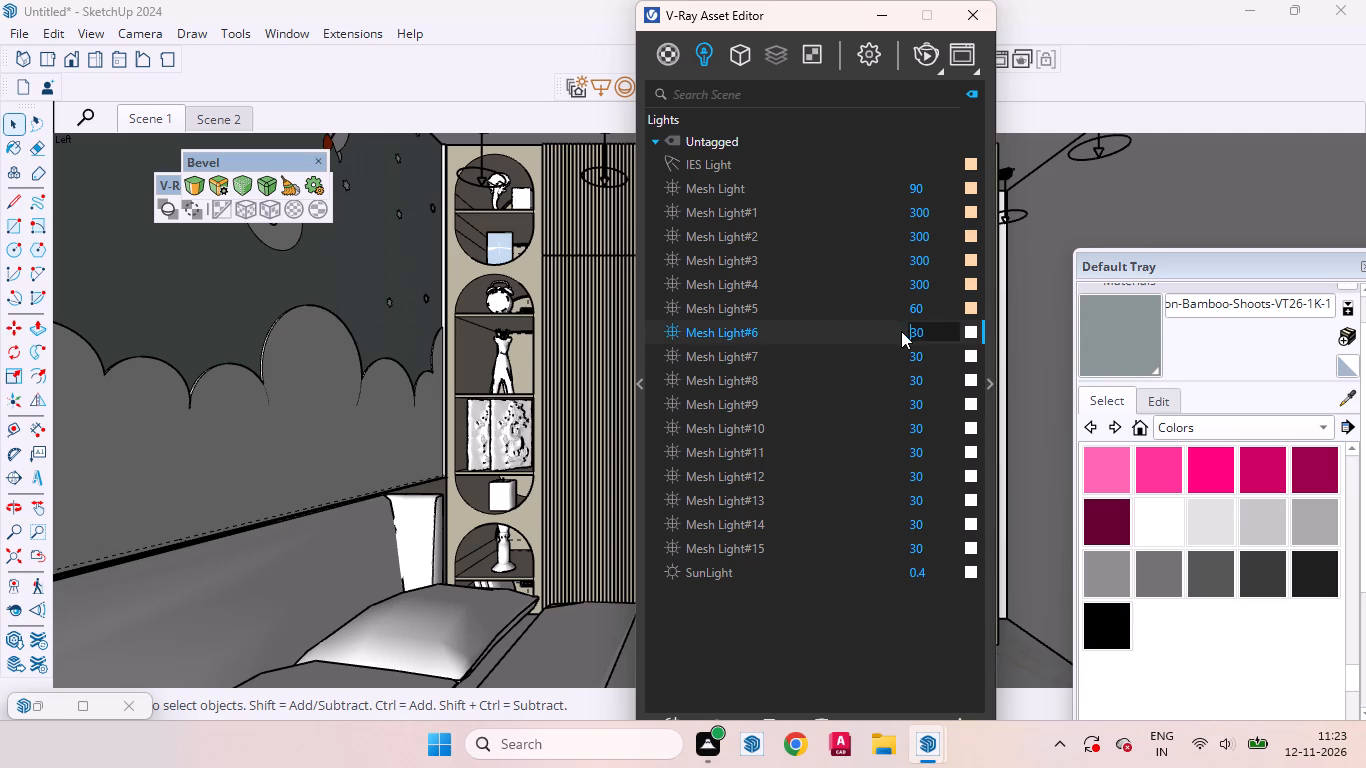
click(917, 328)
key(BackSpace)
key(backslash)
key(7)
key(BackSpace)
key(BackSpace)
key(7)
key(Return)
click(917, 356)
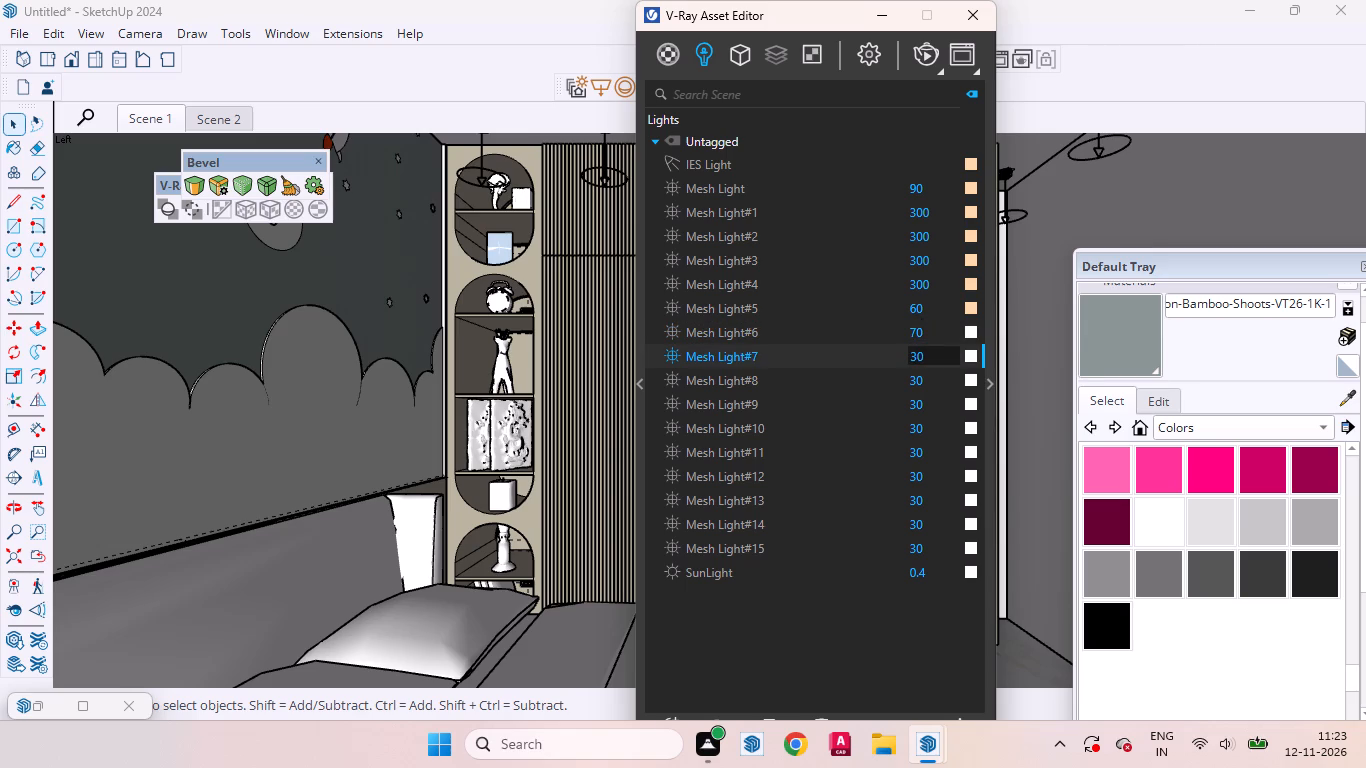
key(BackSpace)
key(7)
Set the intensity of Mesh Light#8, Mesh Light#9, Mesh Light#10 and Mesh Light#11 to 70.
click(919, 383)
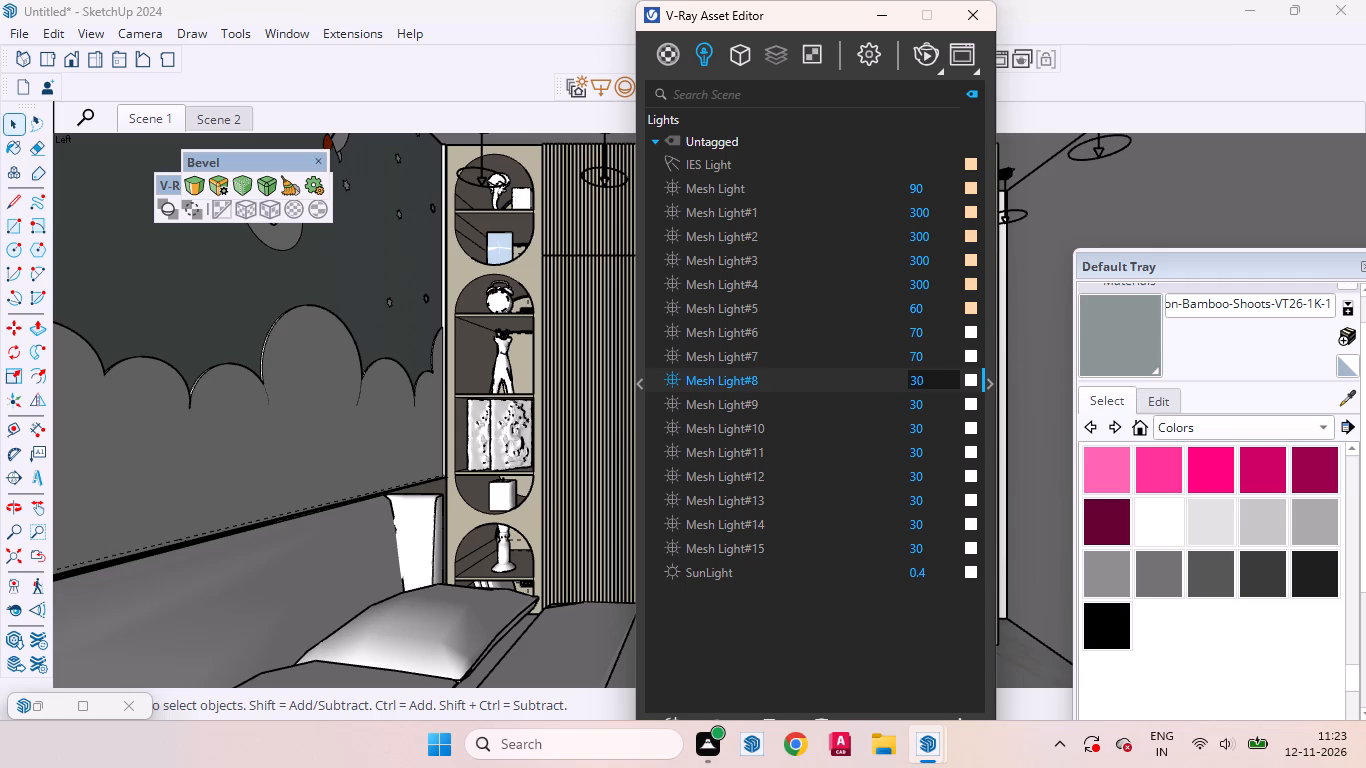
key(BackSpace)
key(7)
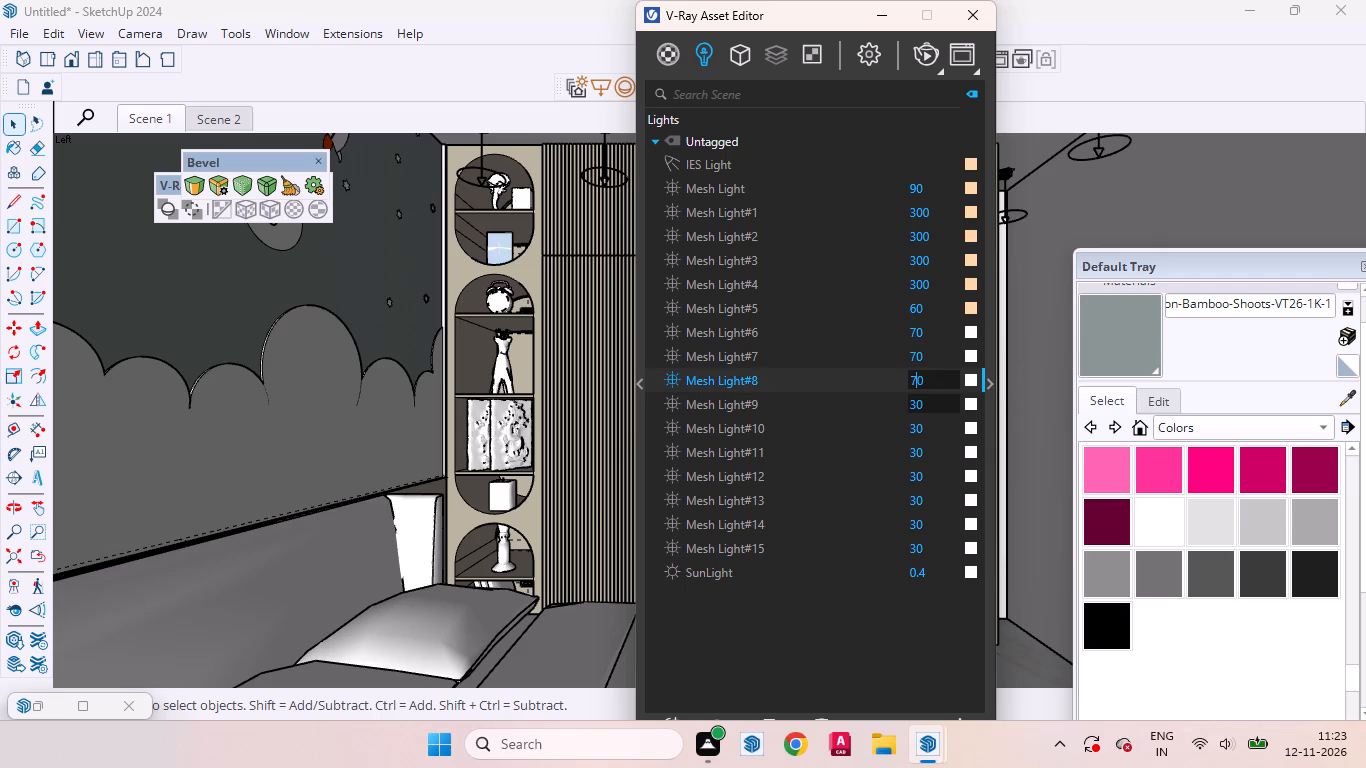
click(915, 408)
key(BackSpace)
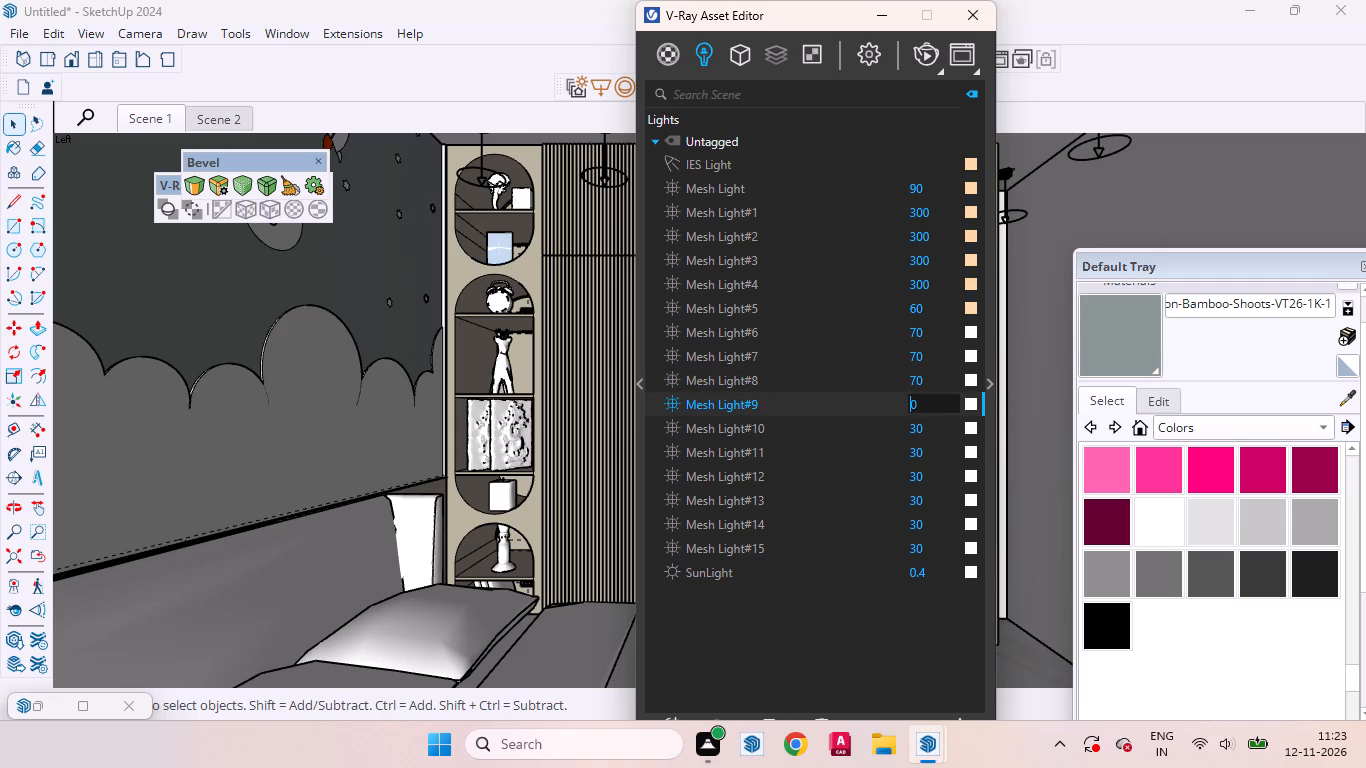
key(7)
click(916, 426)
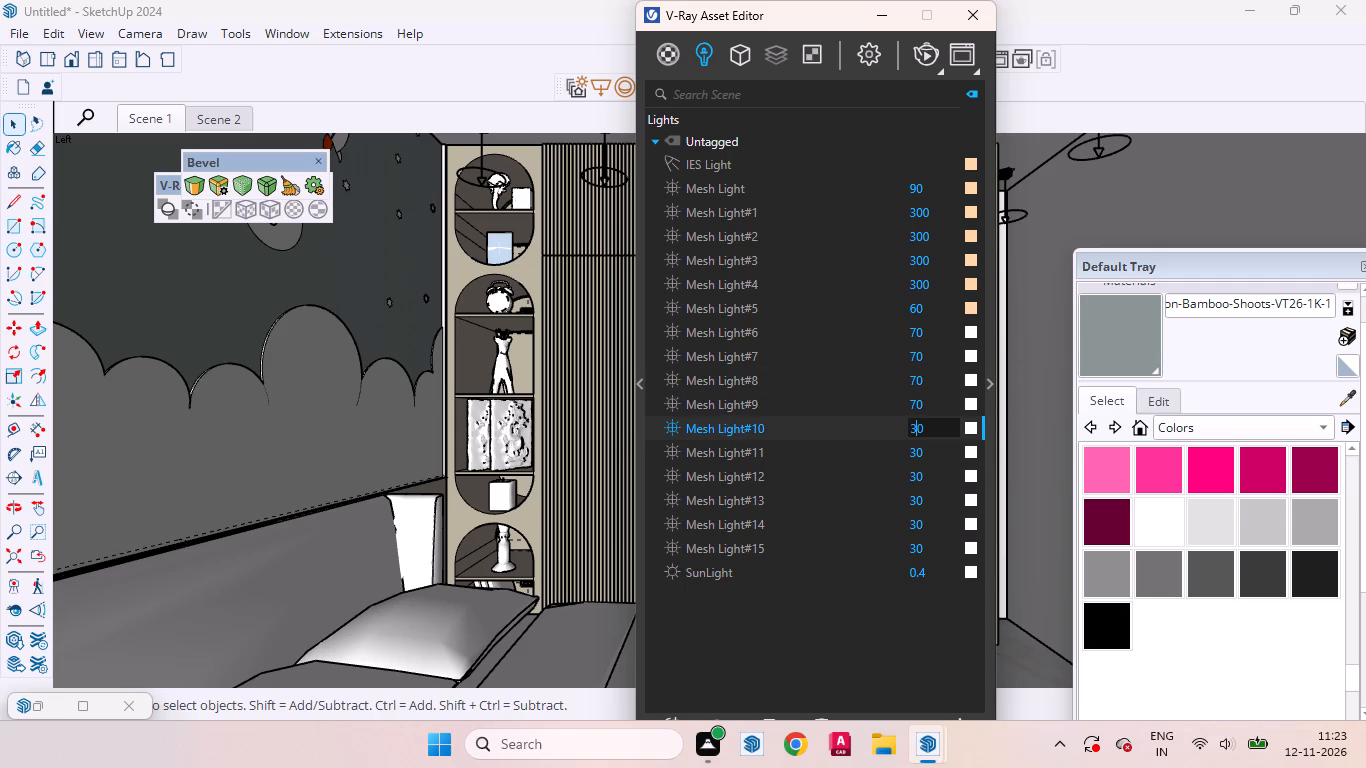
key(BackSpace)
key(7)
click(916, 449)
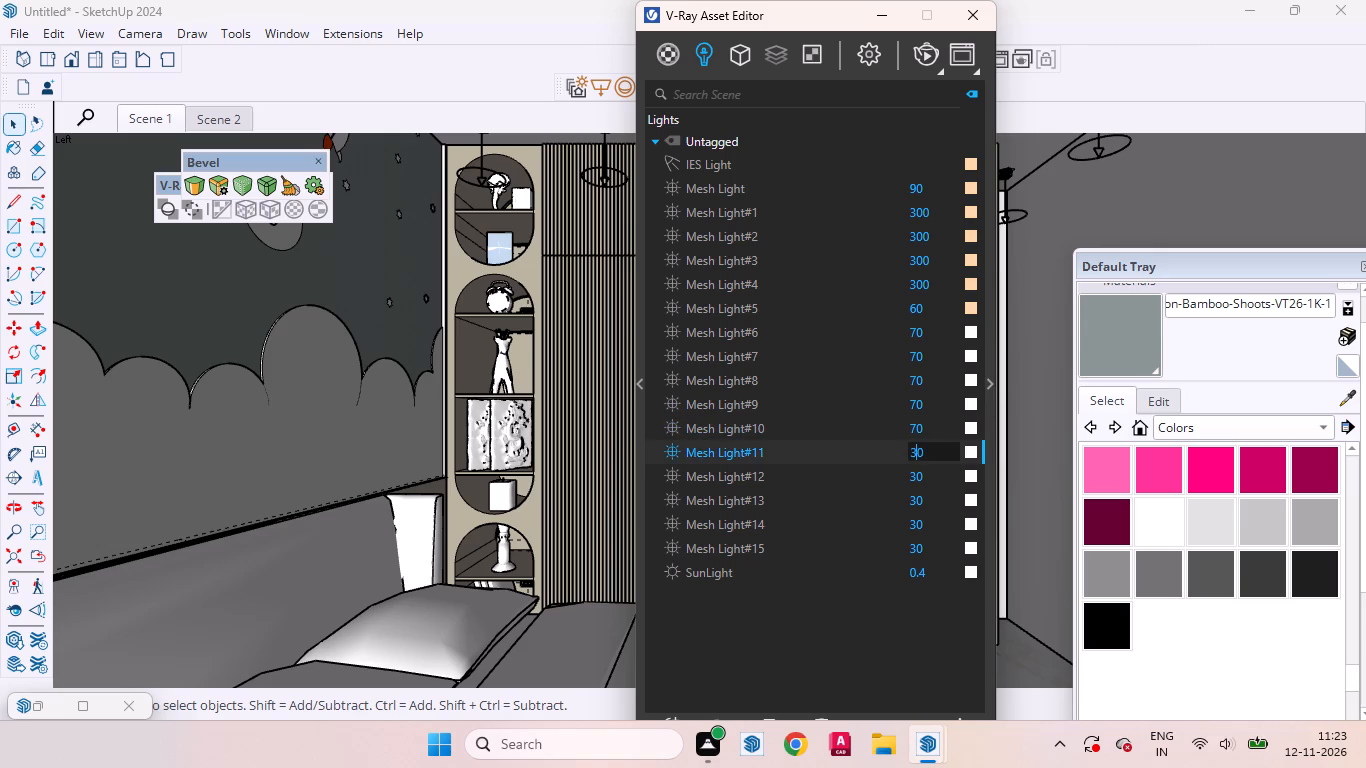
key(BackSpace)
key(7)
Set the intensity of Mesh Light#12, Mesh Light#13, Mesh Light#14 and Mesh Light#15 to 70.
click(916, 472)
key(BackSpace)
key(7)
click(916, 498)
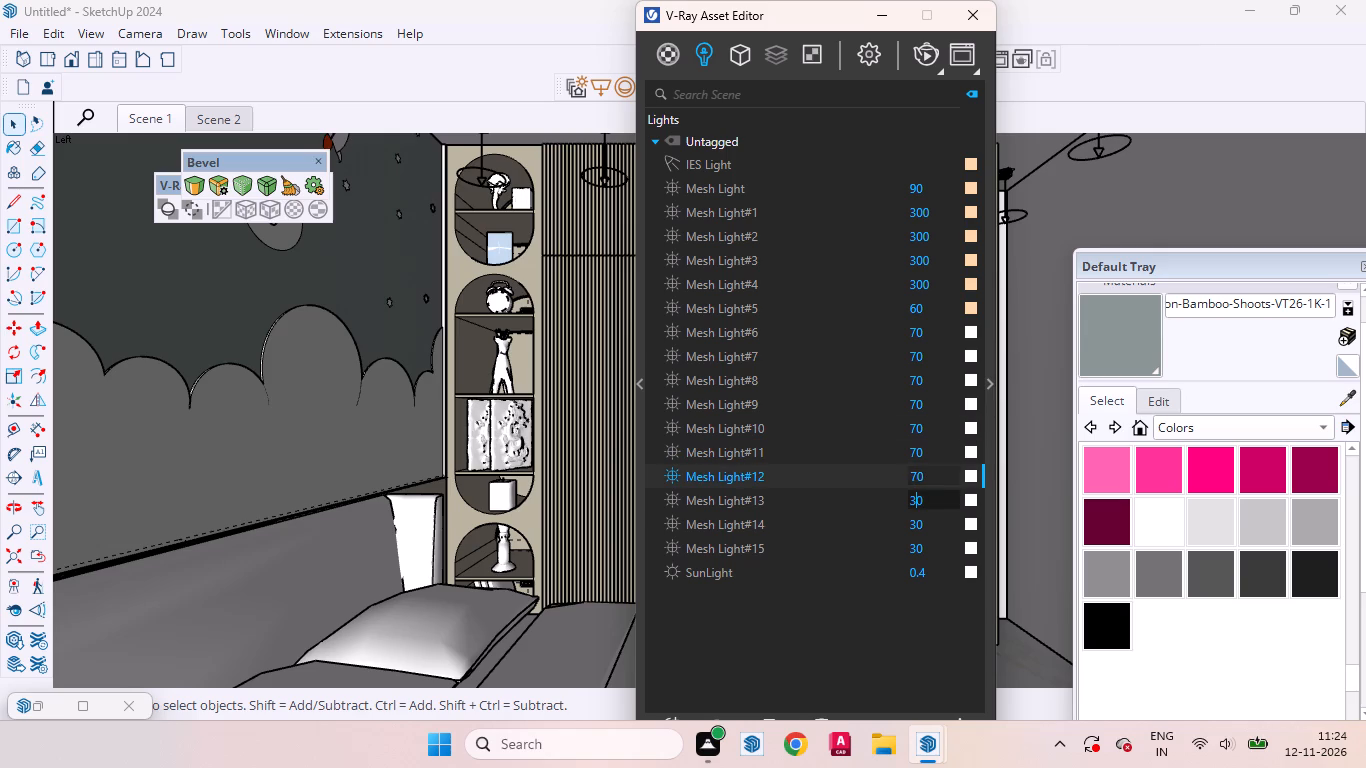
key(7)
key(BackSpace)
key(BackSpace)
key(7)
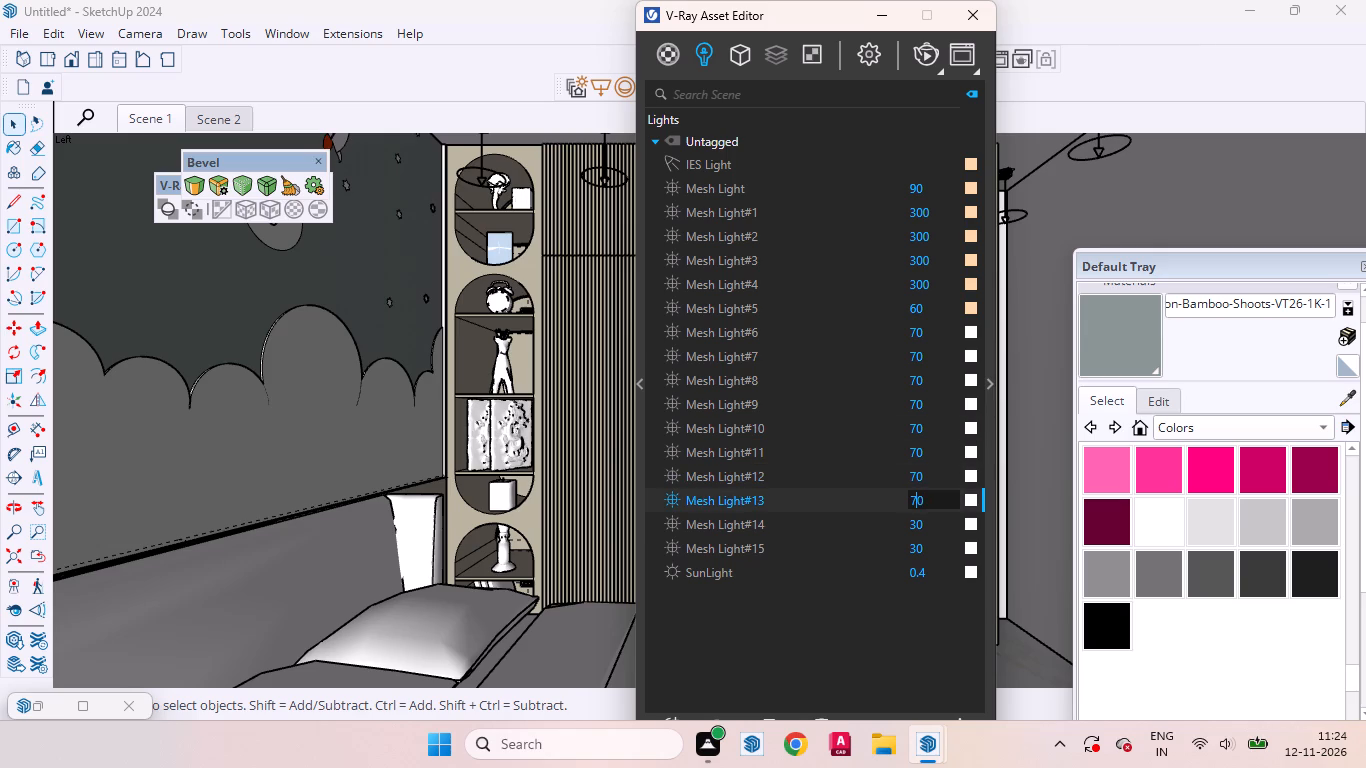
click(916, 522)
key(BackSpace)
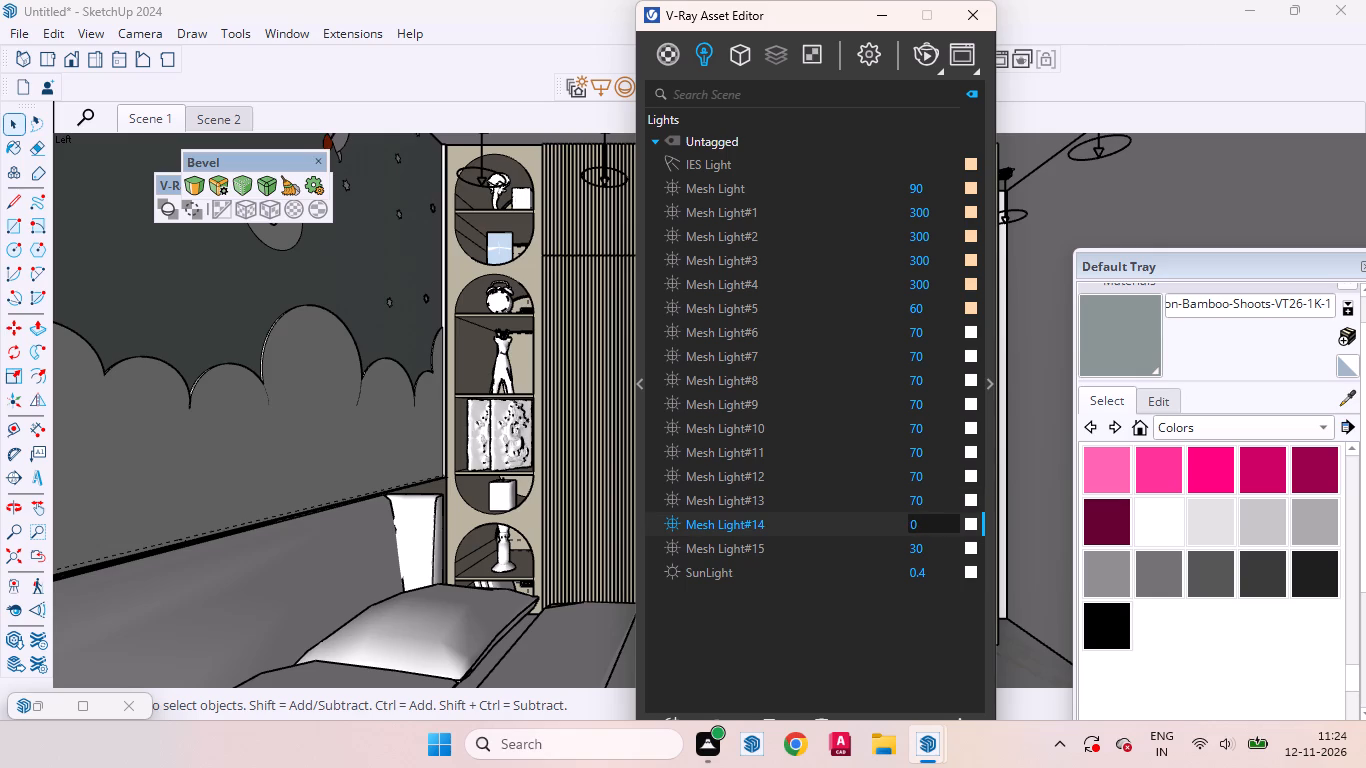
key(7)
click(915, 551)
key(7)
key(BackSpace)
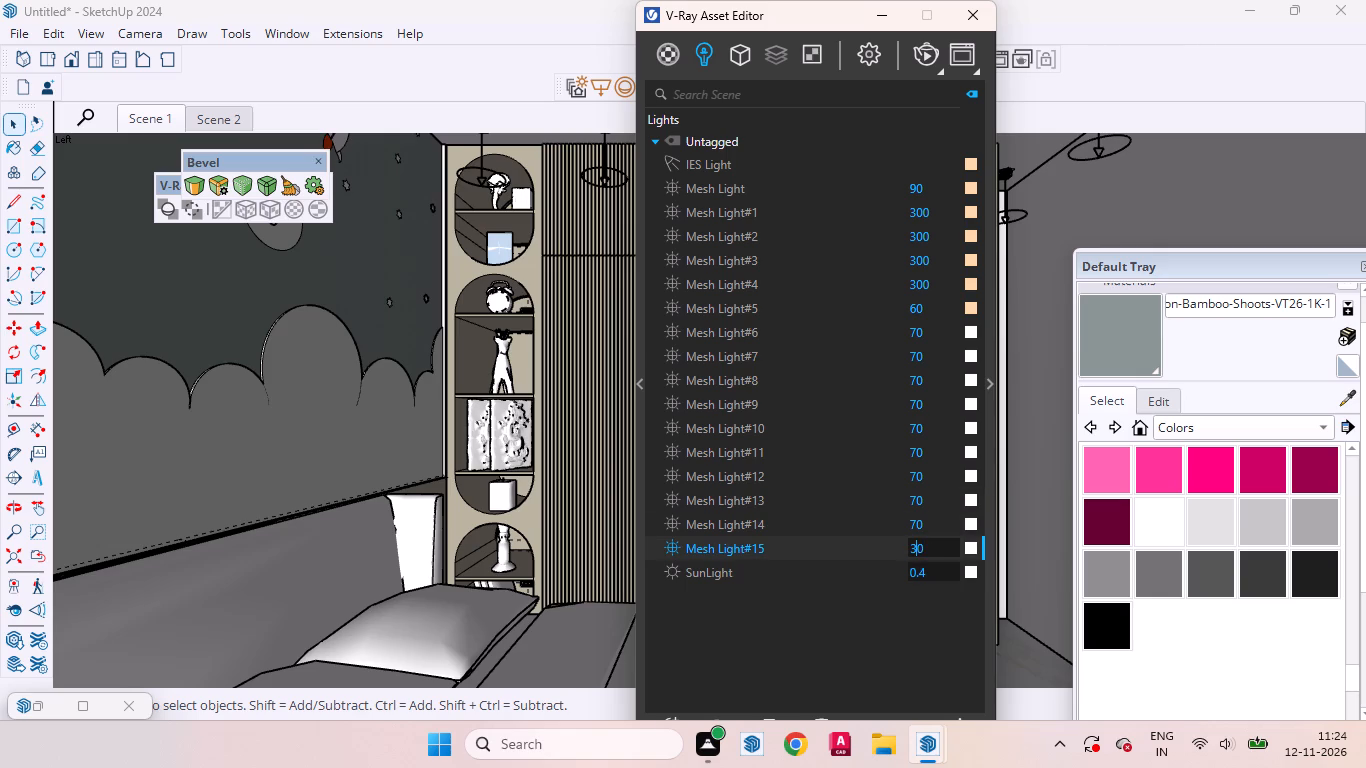
key(BackSpace)
key(7)
Turn off the SunLight in the scene's light list.
click(674, 572)
Run a V-Ray test render of Scene 1, inspect the lit shelf compartments up close, and stop the render.
click(927, 63)
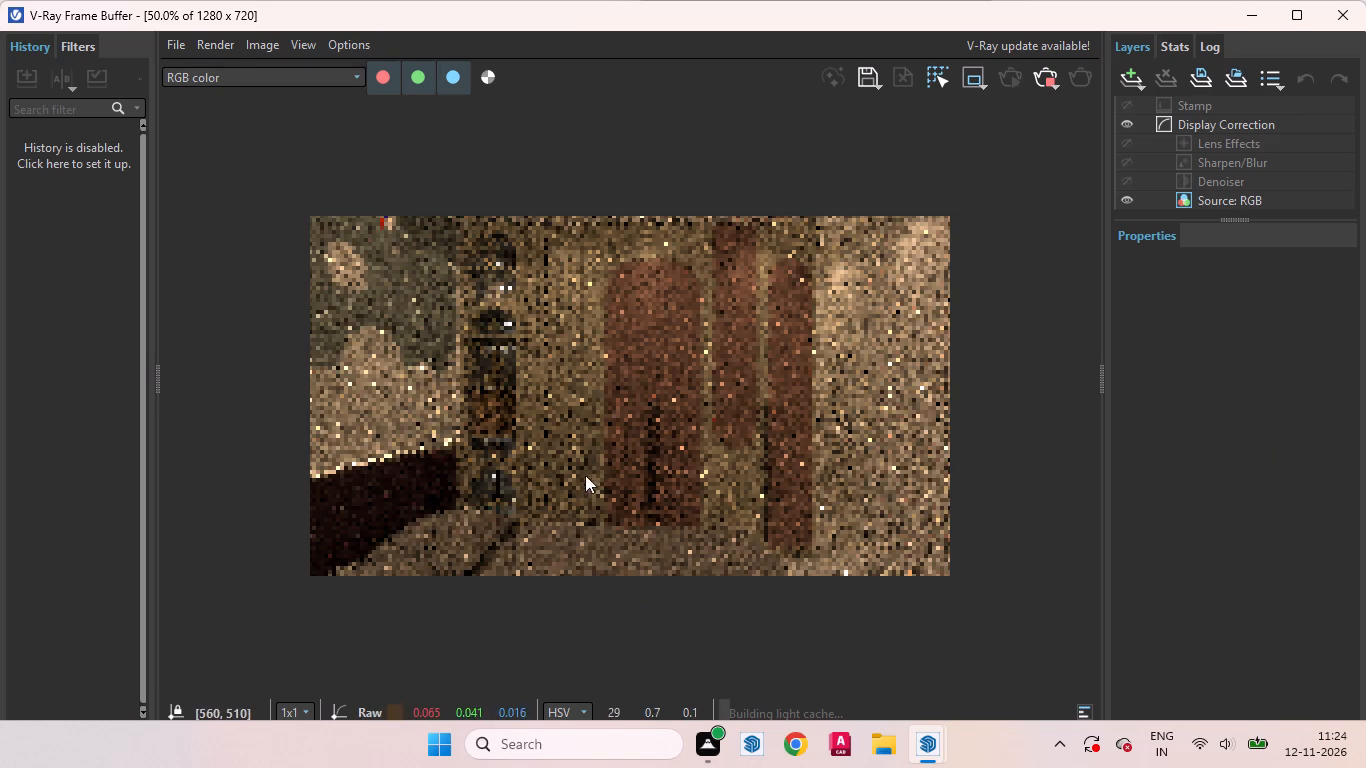
scroll(500, 384, up, 1)
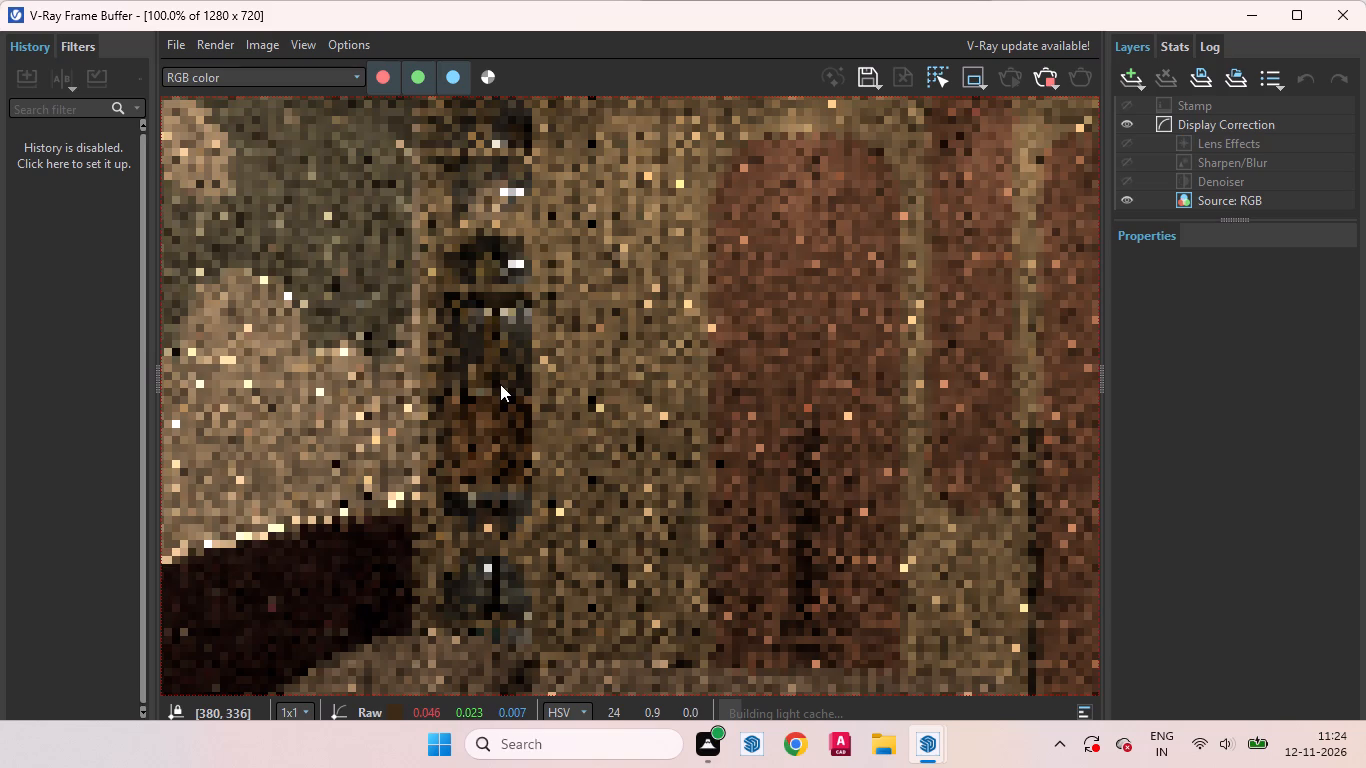
scroll(510, 400, down, 1)
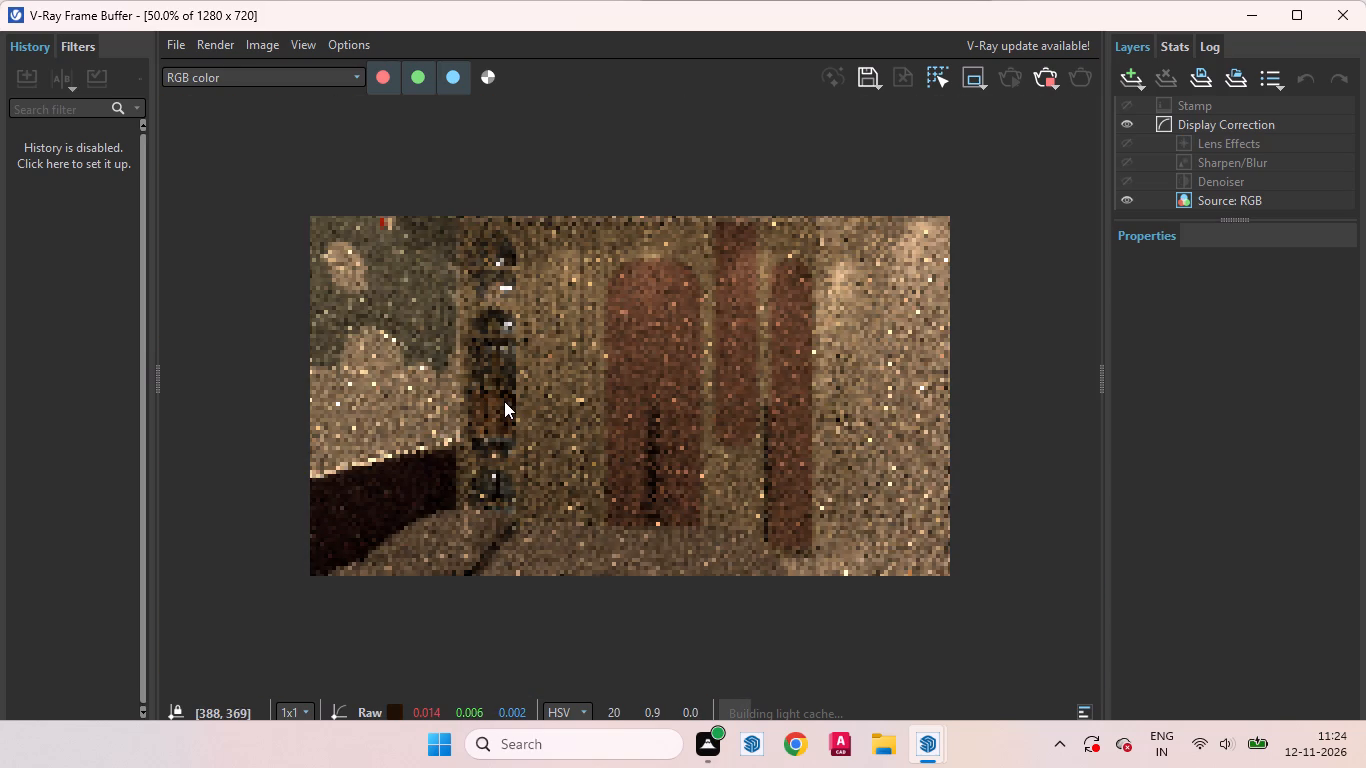
click(1044, 73)
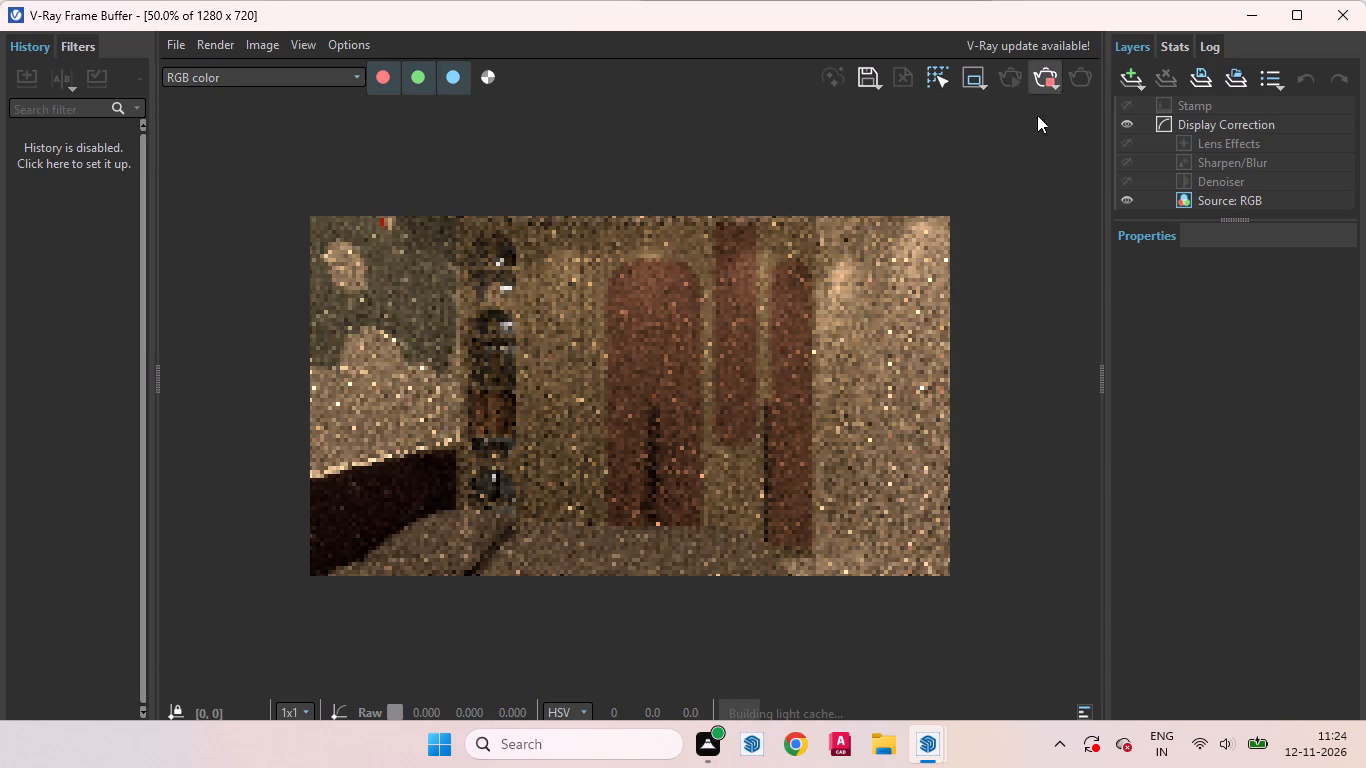
click(1262, 16)
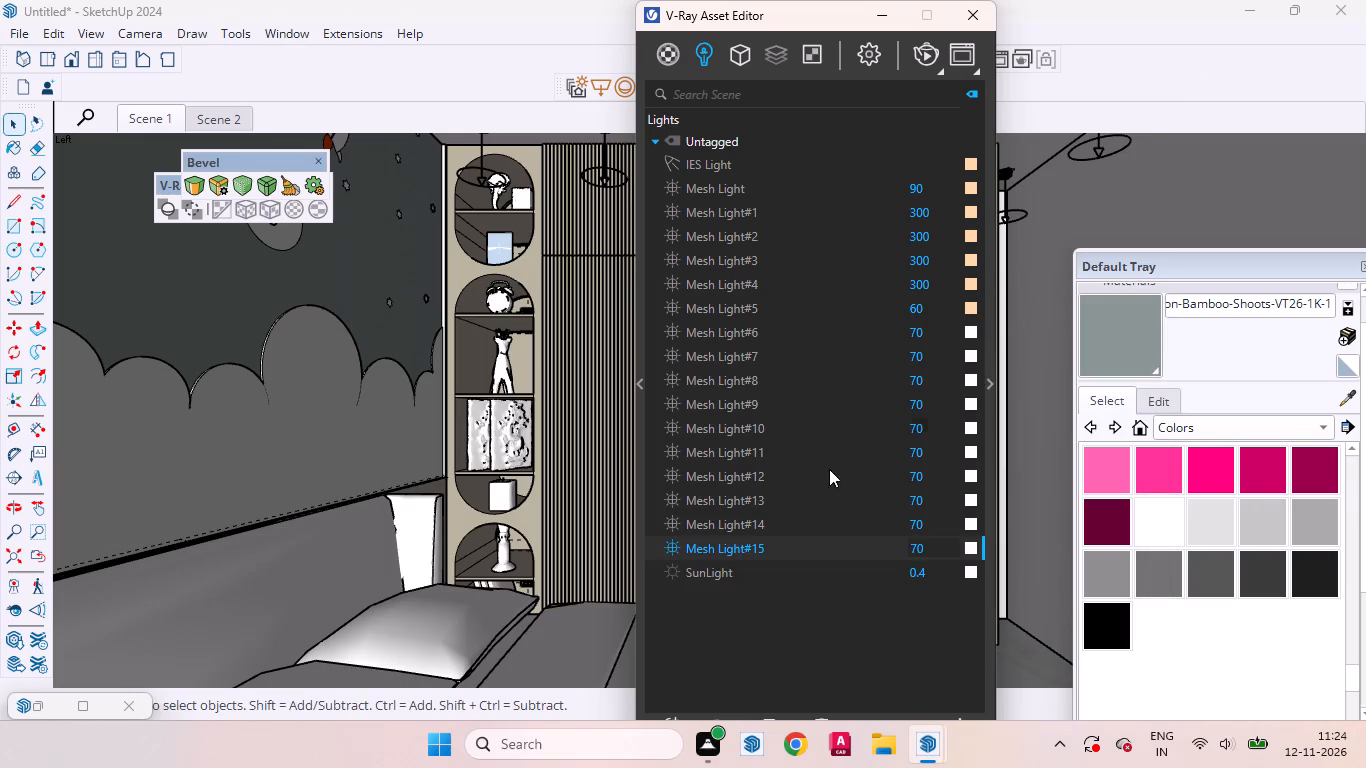
Copy the warm colour of Mesh Light#5 to each of the white mesh lights from Mesh Light#6 through Mesh Light#15.
drag(969, 306, 969, 331)
drag(970, 331, 971, 355)
drag(971, 355, 971, 378)
drag(971, 378, 970, 398)
drag(970, 399, 969, 431)
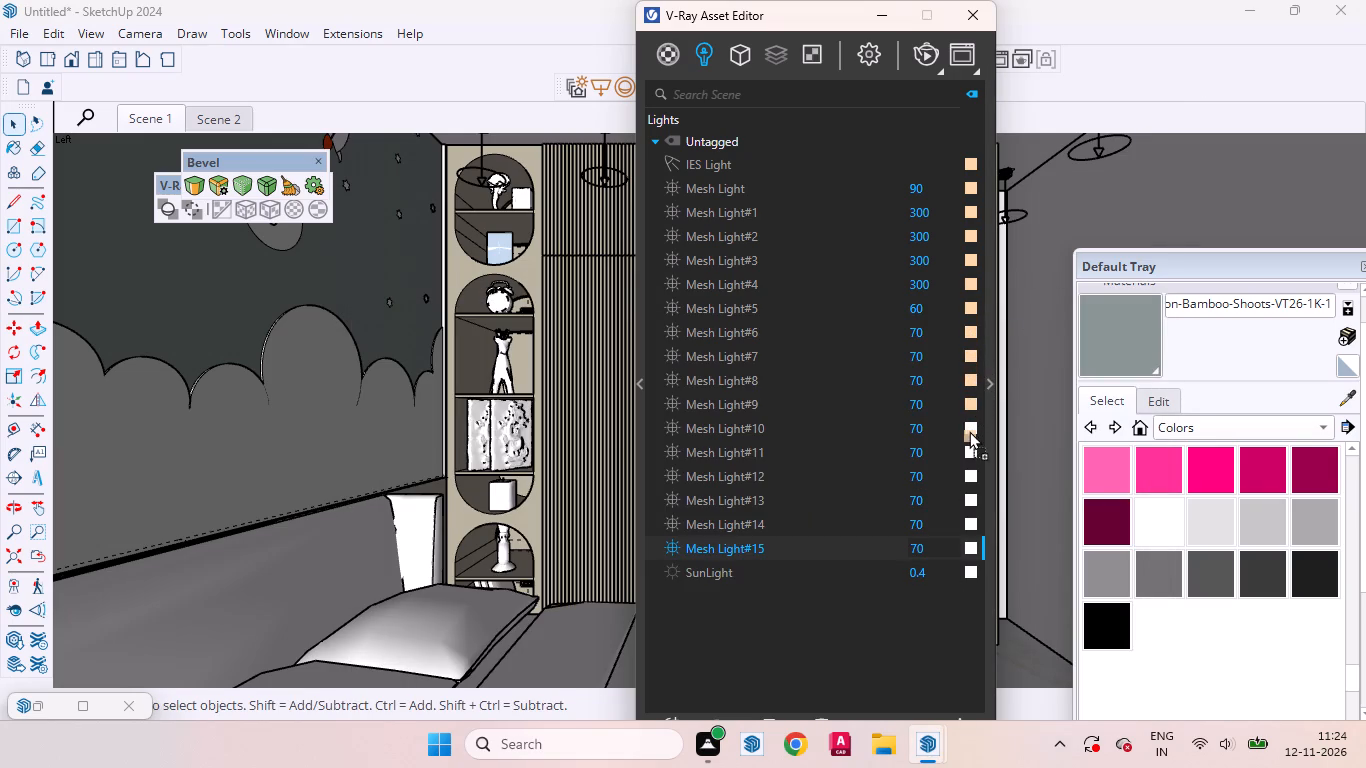
drag(969, 431, 969, 433)
drag(972, 429, 972, 455)
drag(972, 455, 971, 481)
drag(971, 474, 974, 507)
drag(974, 474, 974, 486)
drag(974, 486, 976, 503)
drag(976, 503, 976, 528)
drag(976, 529, 976, 549)
Run another V-Ray test render of Scene 1 to check the warm shelf lights, and stop it.
click(146, 117)
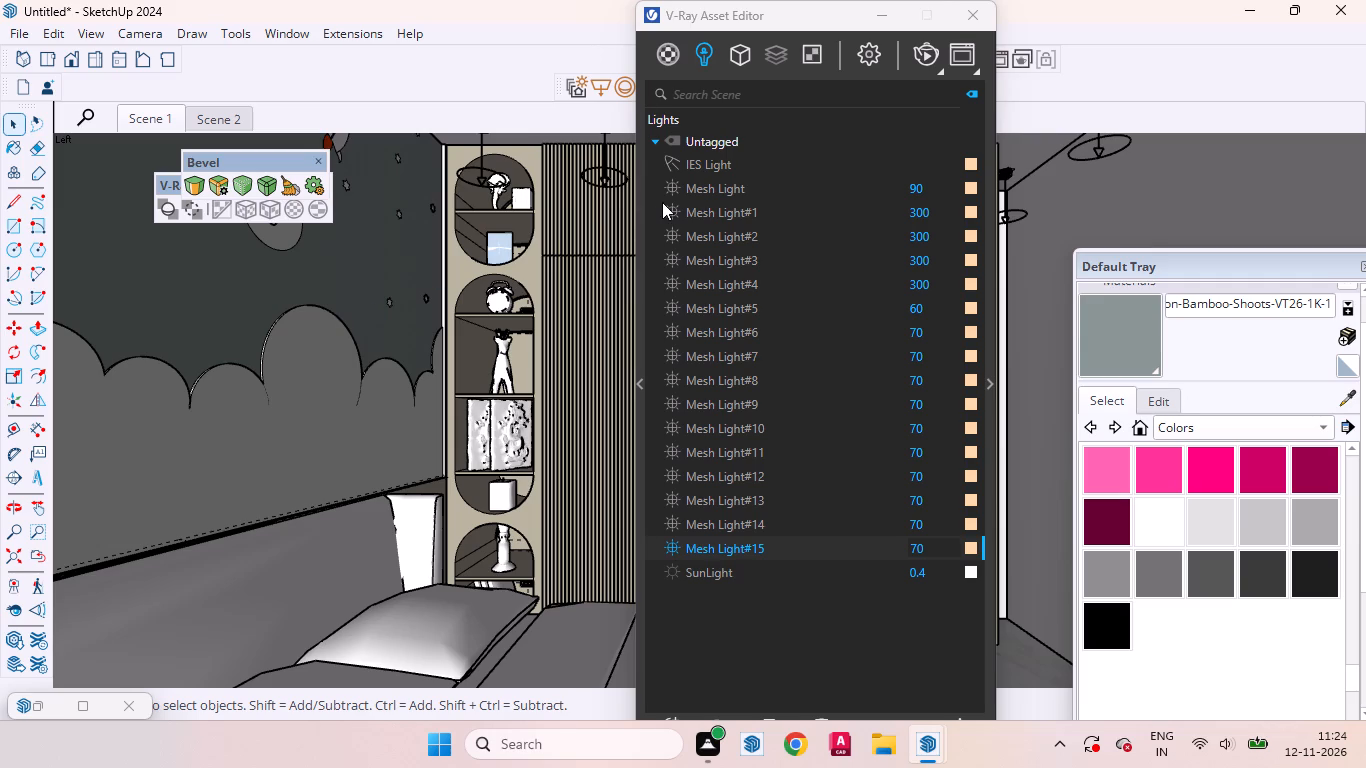
click(918, 54)
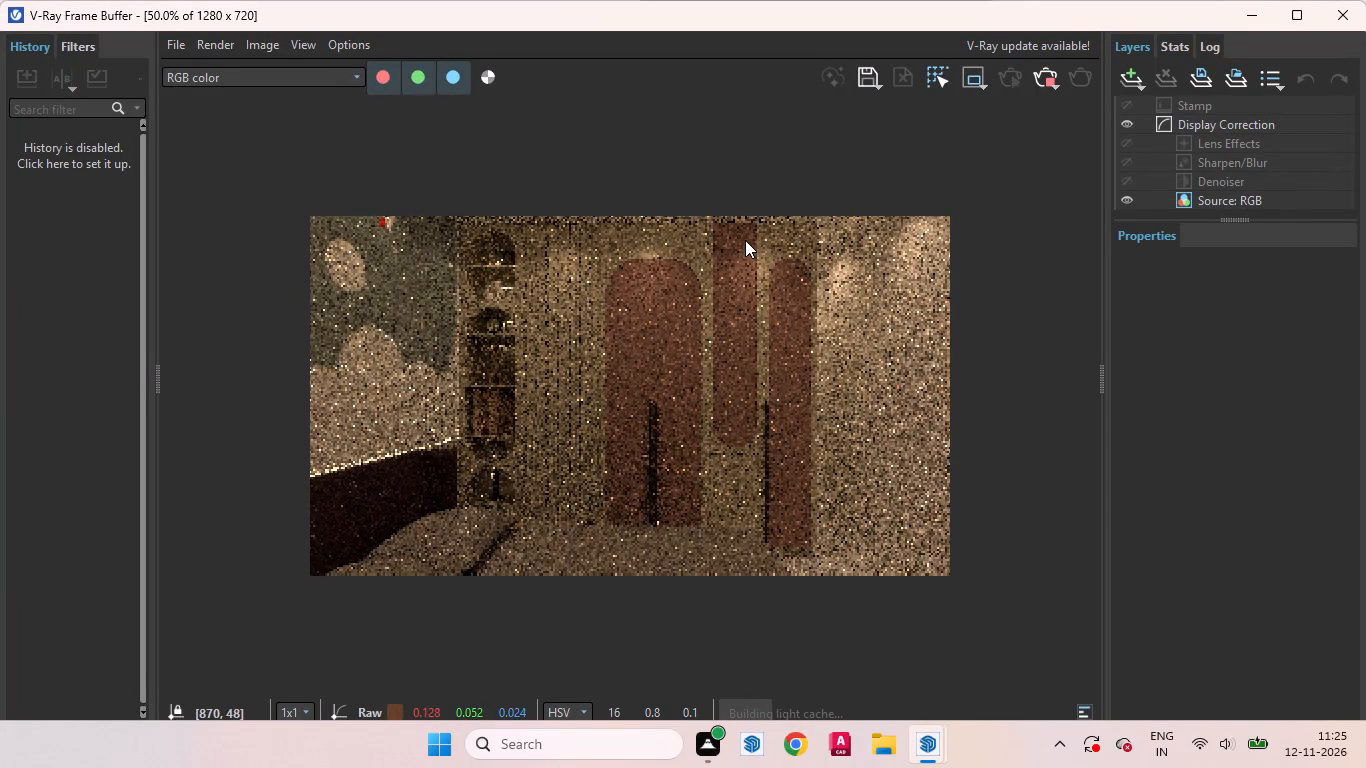
click(1039, 73)
click(1257, 9)
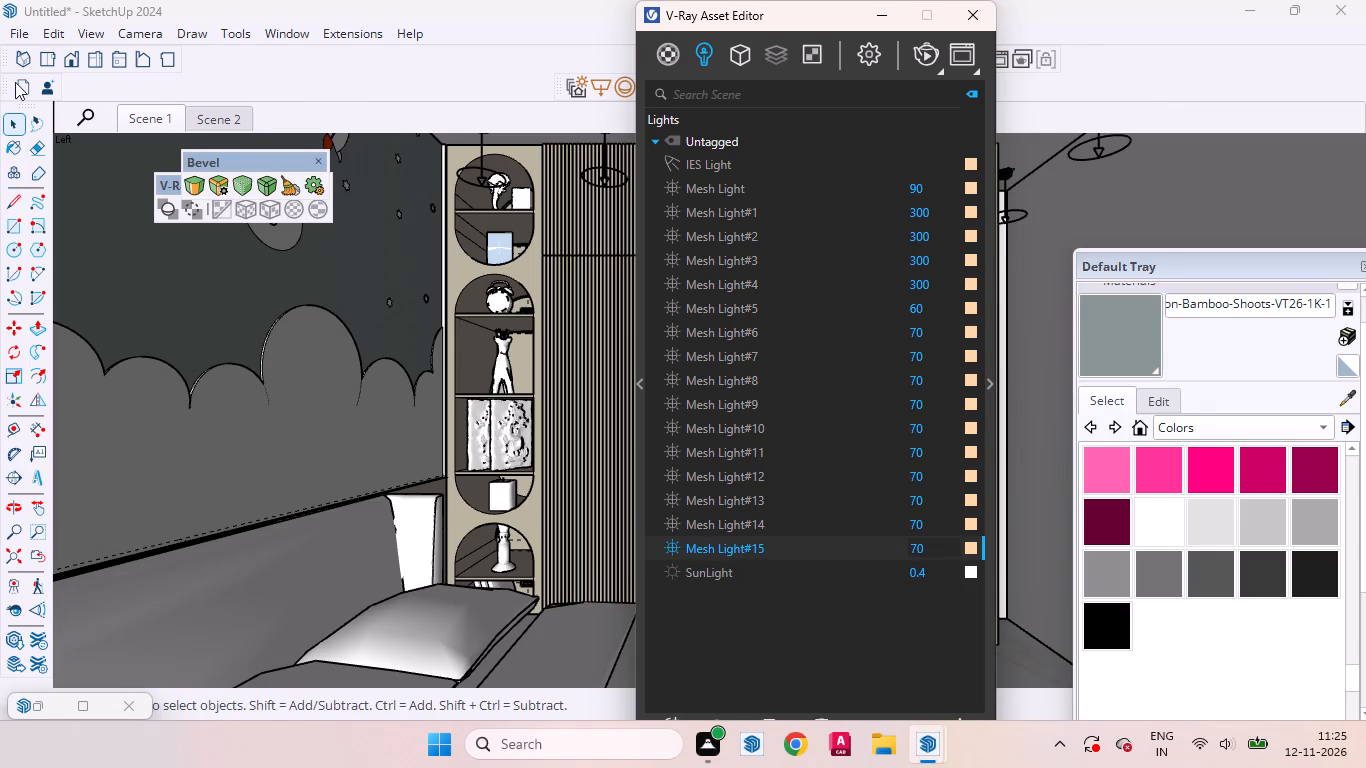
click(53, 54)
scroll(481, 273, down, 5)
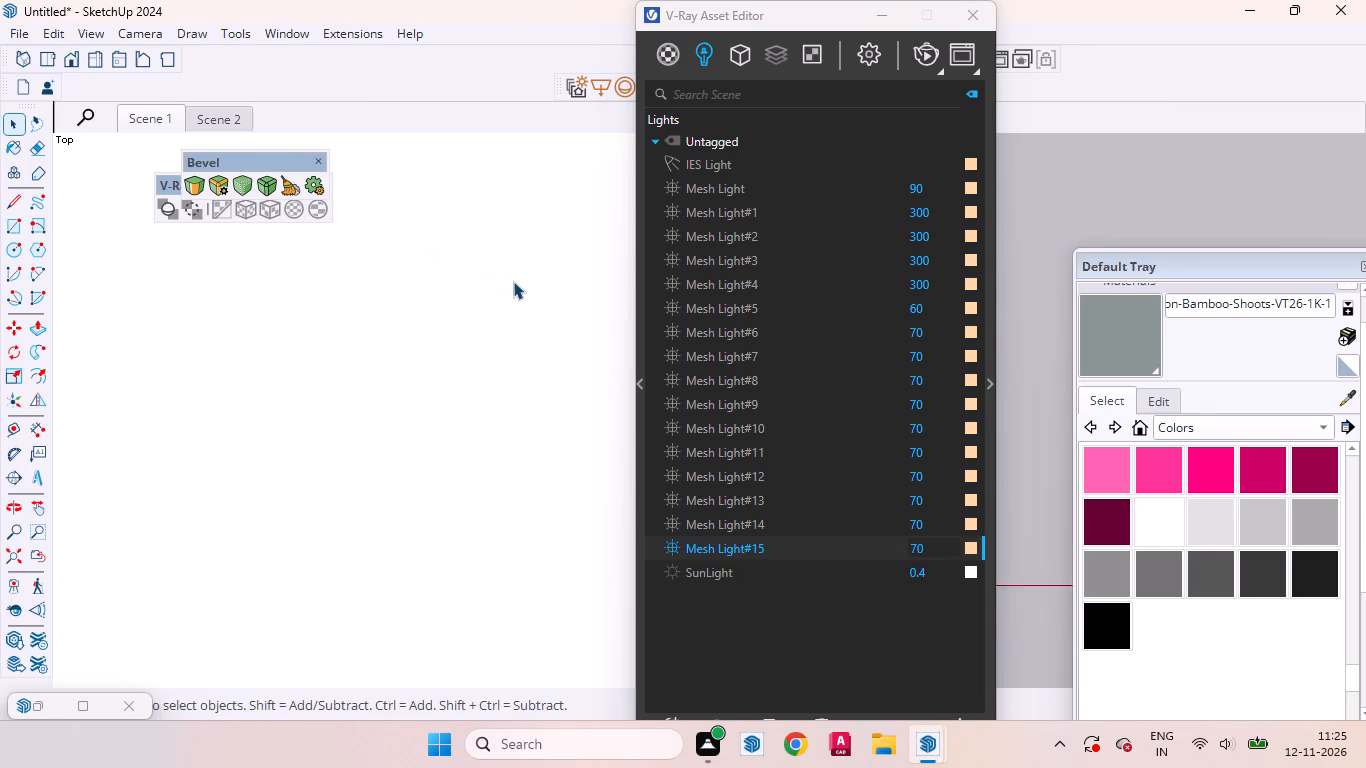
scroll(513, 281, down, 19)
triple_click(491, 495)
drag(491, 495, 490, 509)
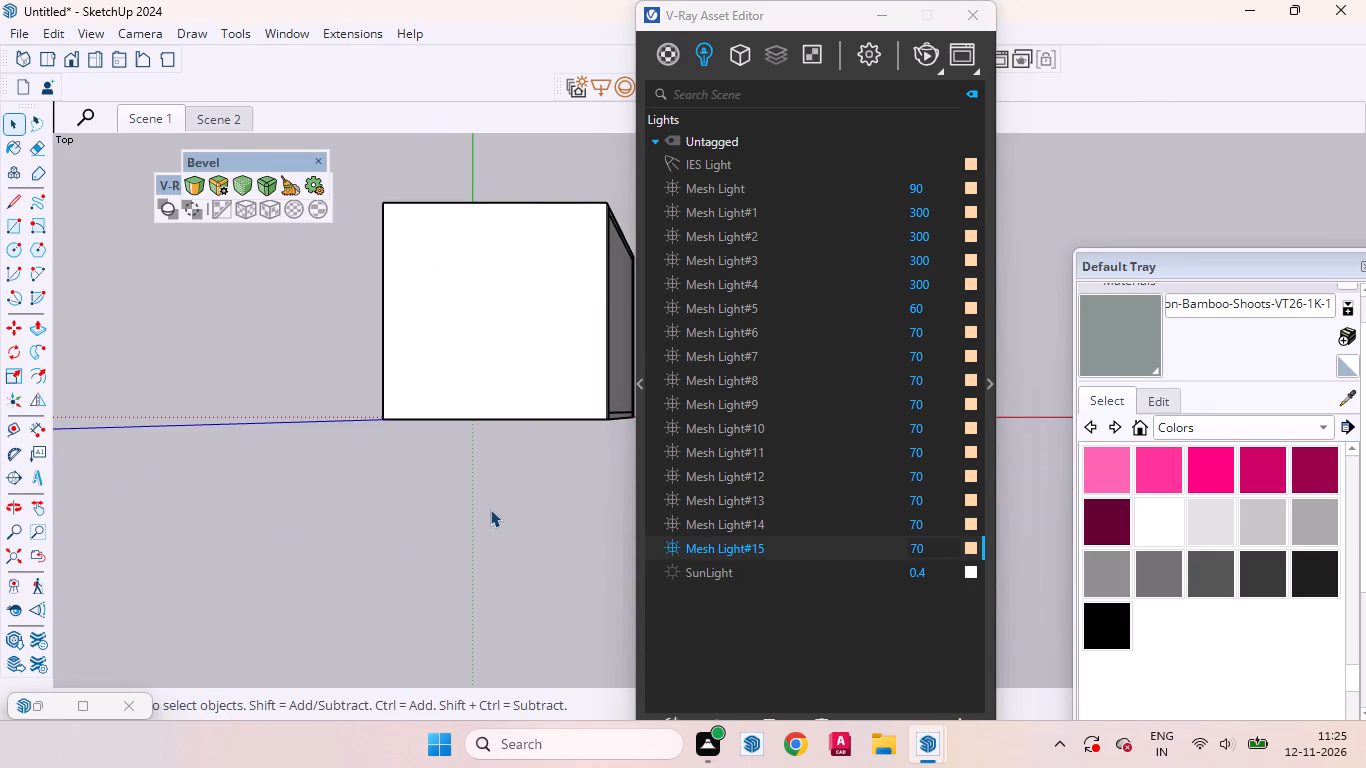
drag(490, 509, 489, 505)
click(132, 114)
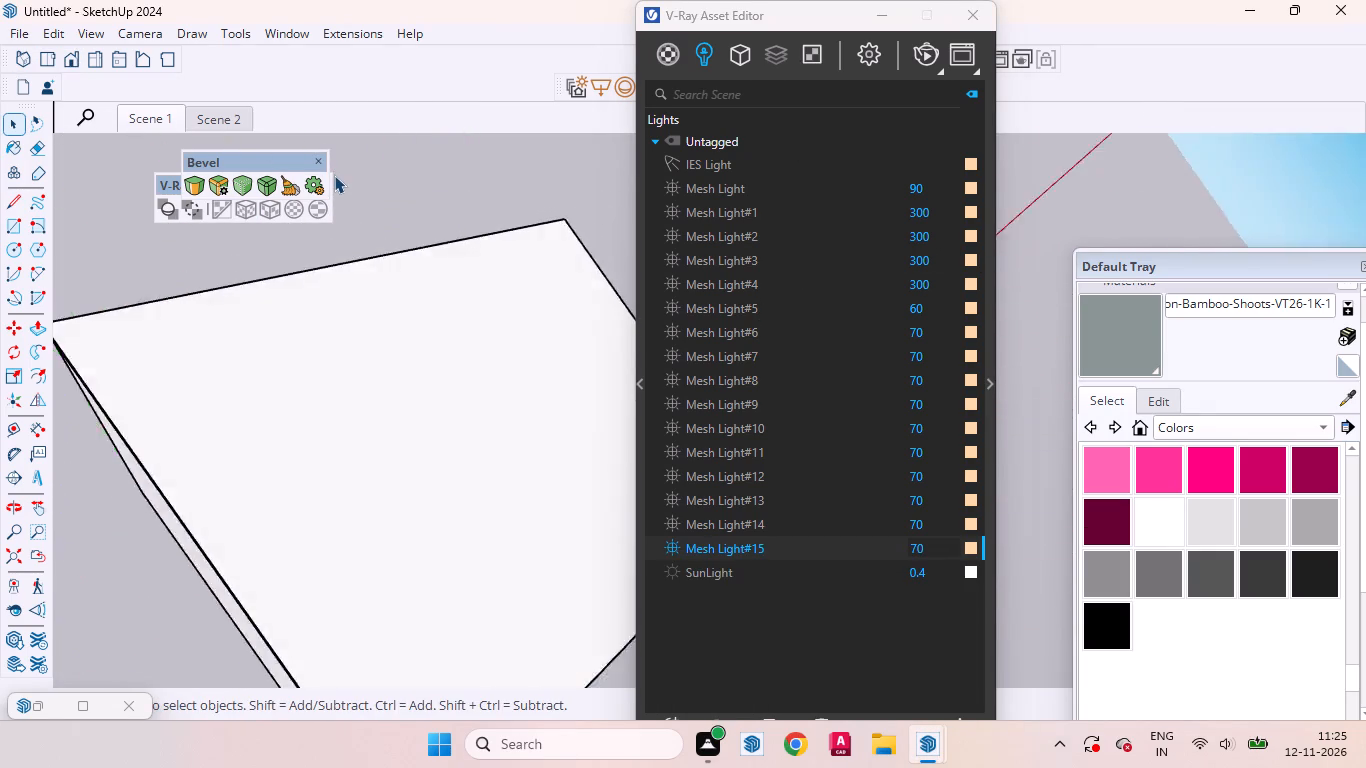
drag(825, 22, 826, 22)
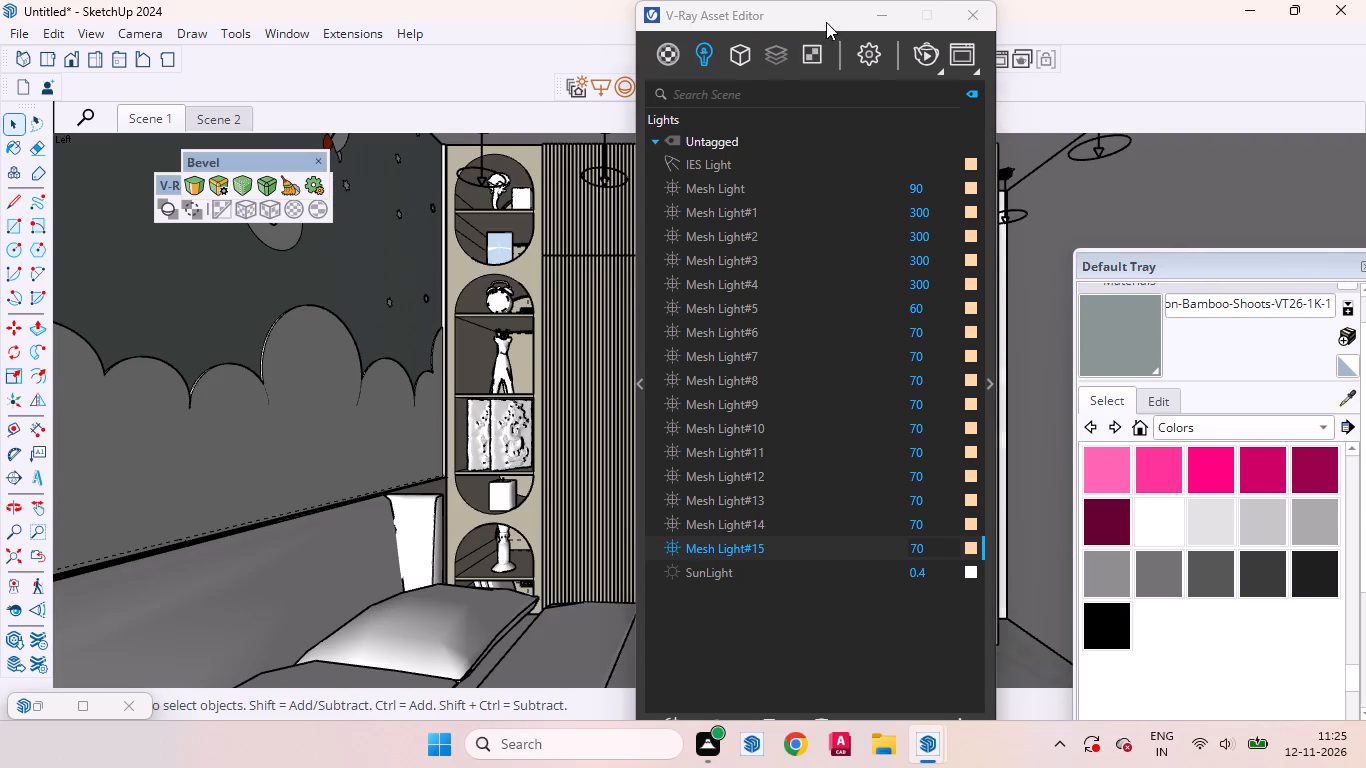
Sample the marble material from the bedroom floor beside the wardrobe and convert it for editing in V-Ray.
drag(826, 22, 1229, 77)
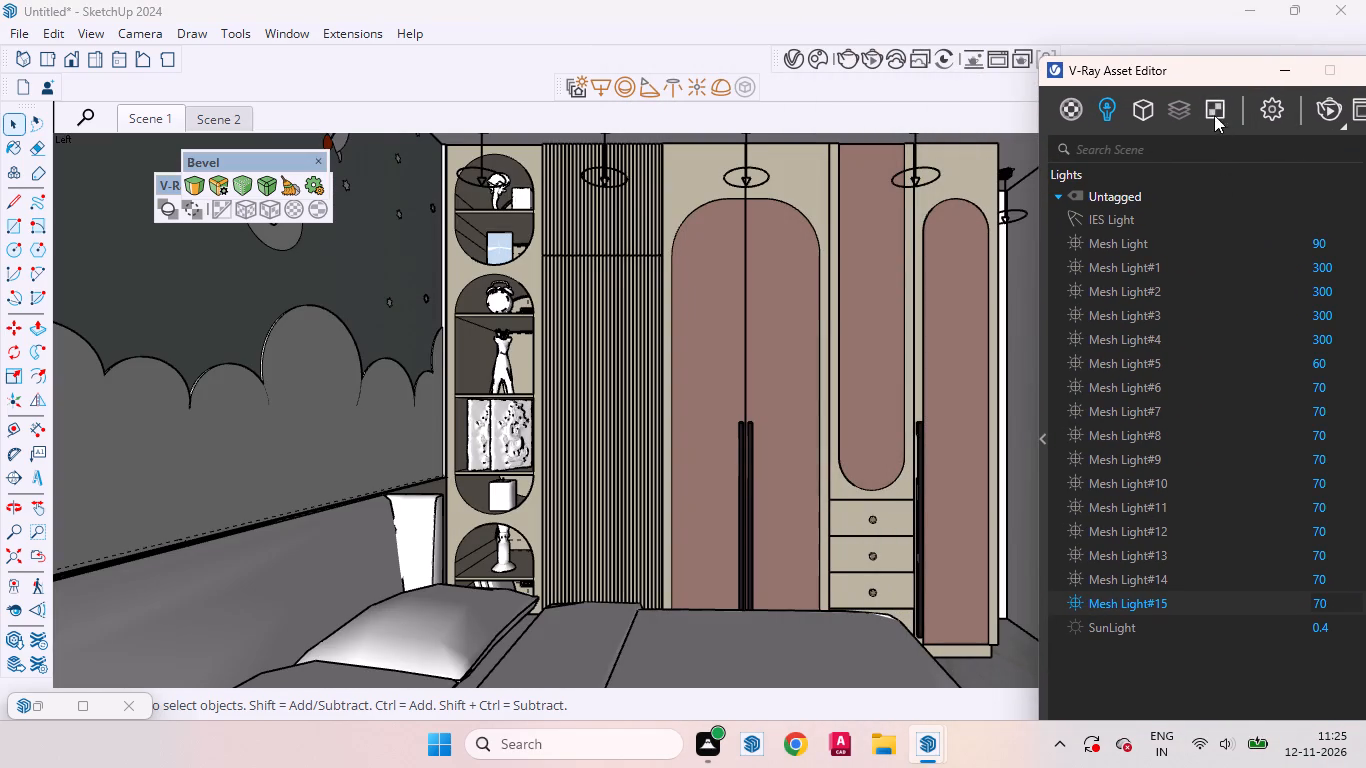
drag(1208, 84, 363, 592)
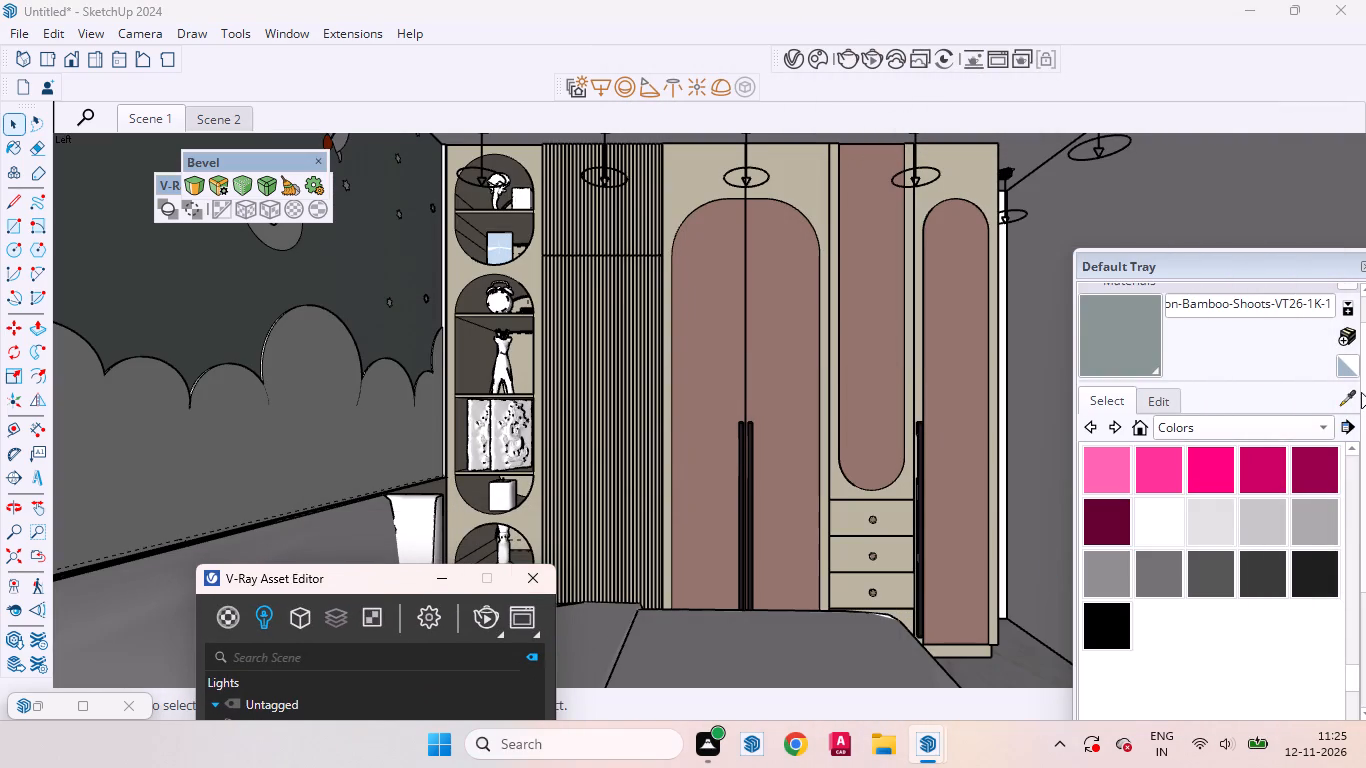
click(1345, 394)
click(1011, 674)
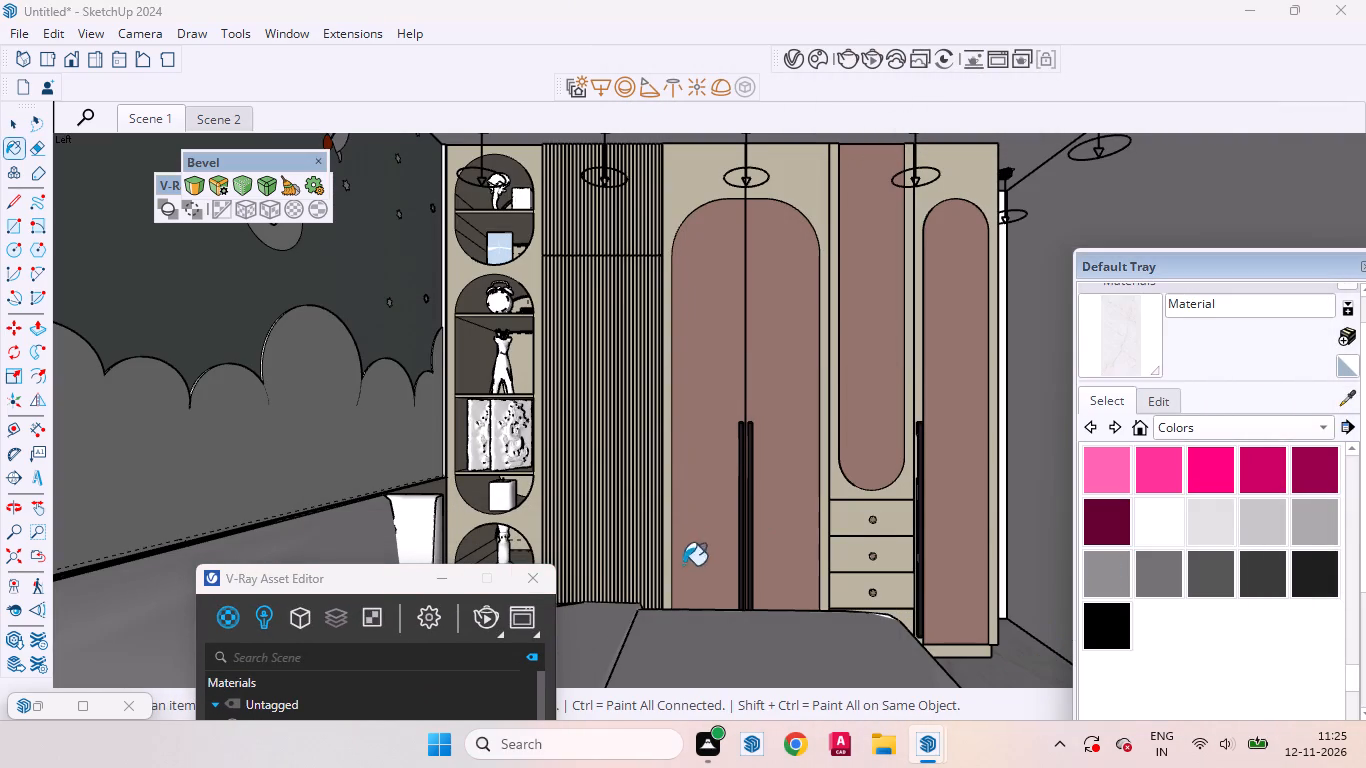
drag(350, 572, 506, 54)
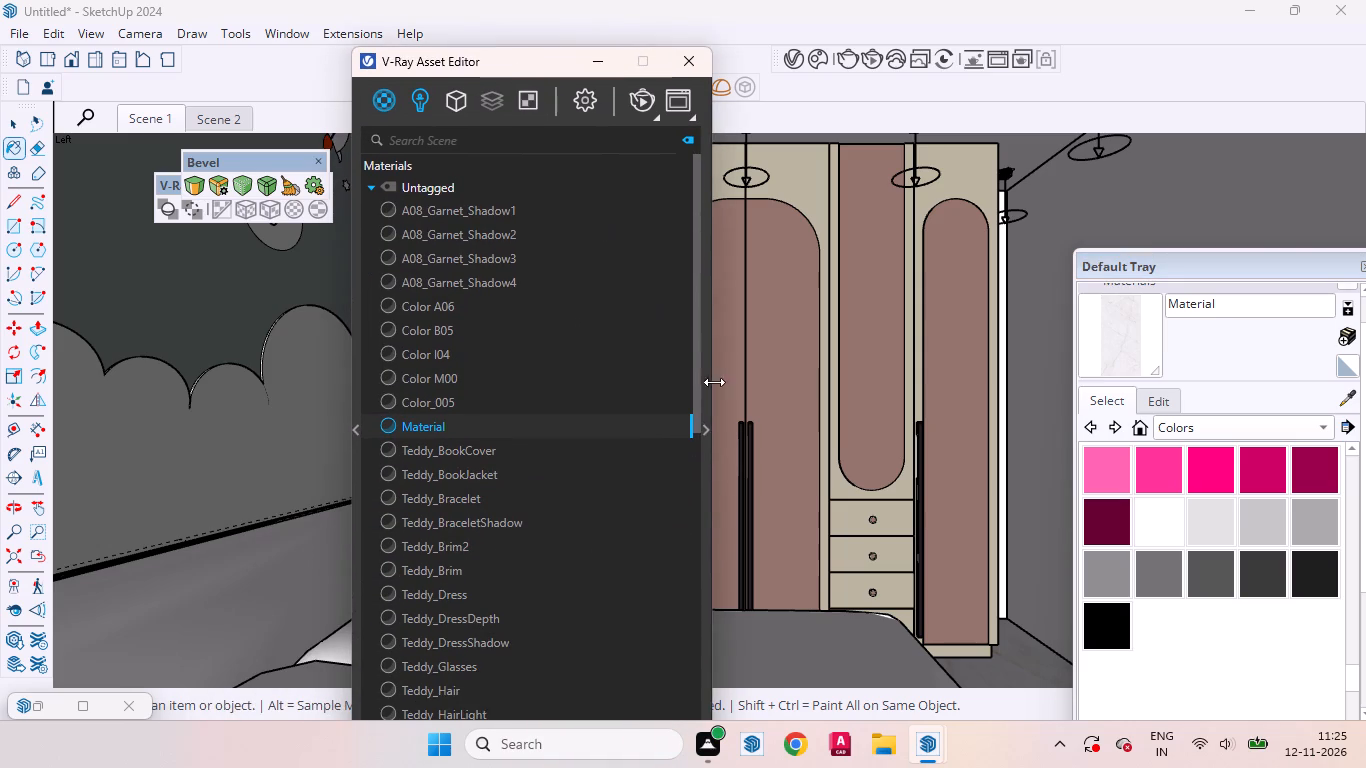
click(703, 436)
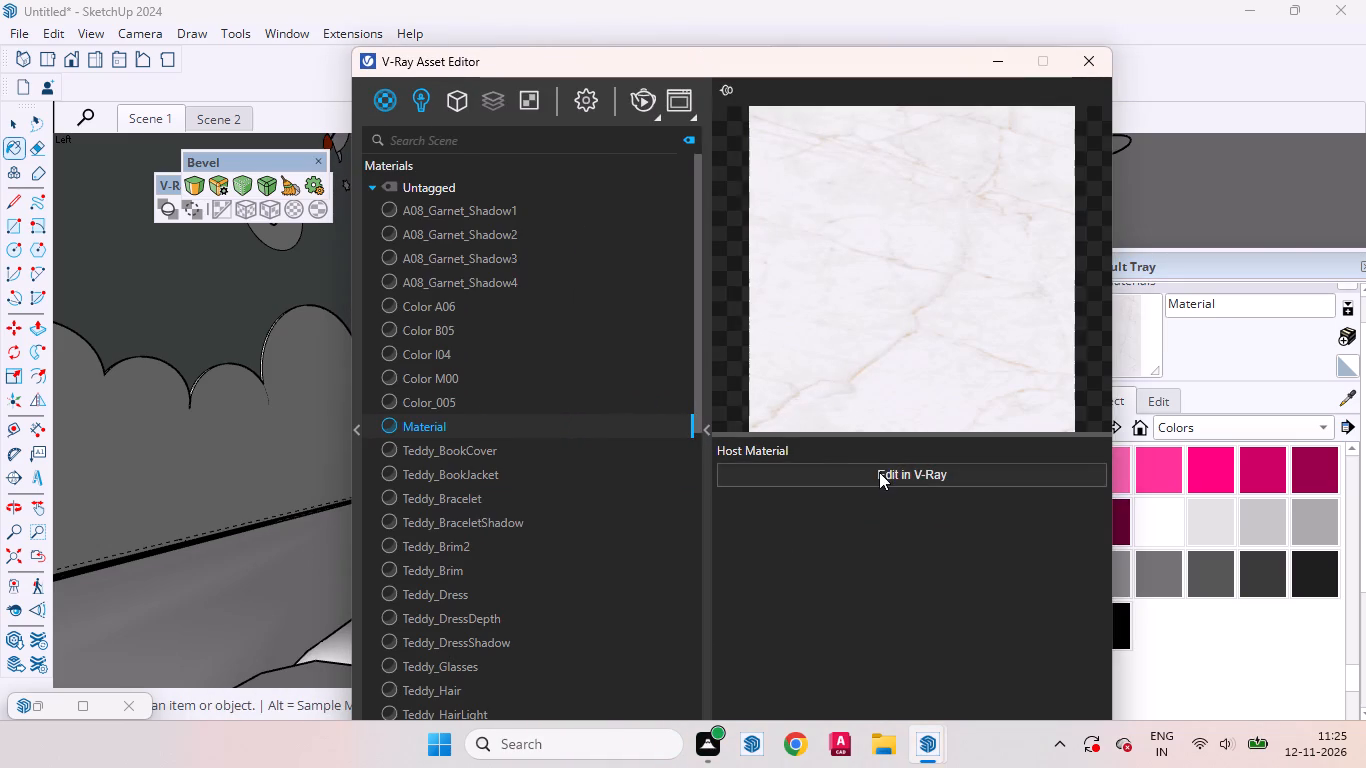
click(879, 472)
Switch the marble material's surface control to Use Glossiness and raise its reflection colour from black to light grey.
drag(807, 61, 799, 0)
click(855, 555)
scroll(969, 624, down, 1)
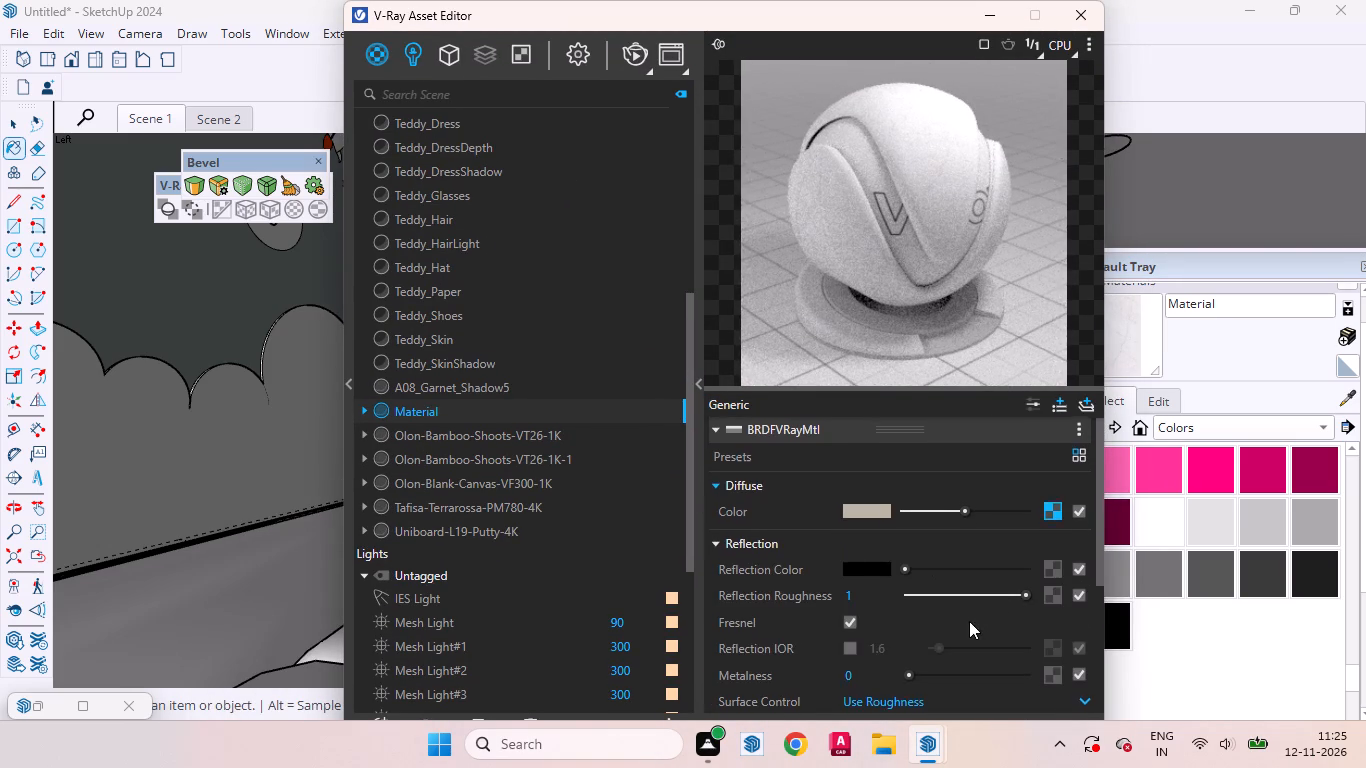
click(1089, 596)
click(944, 628)
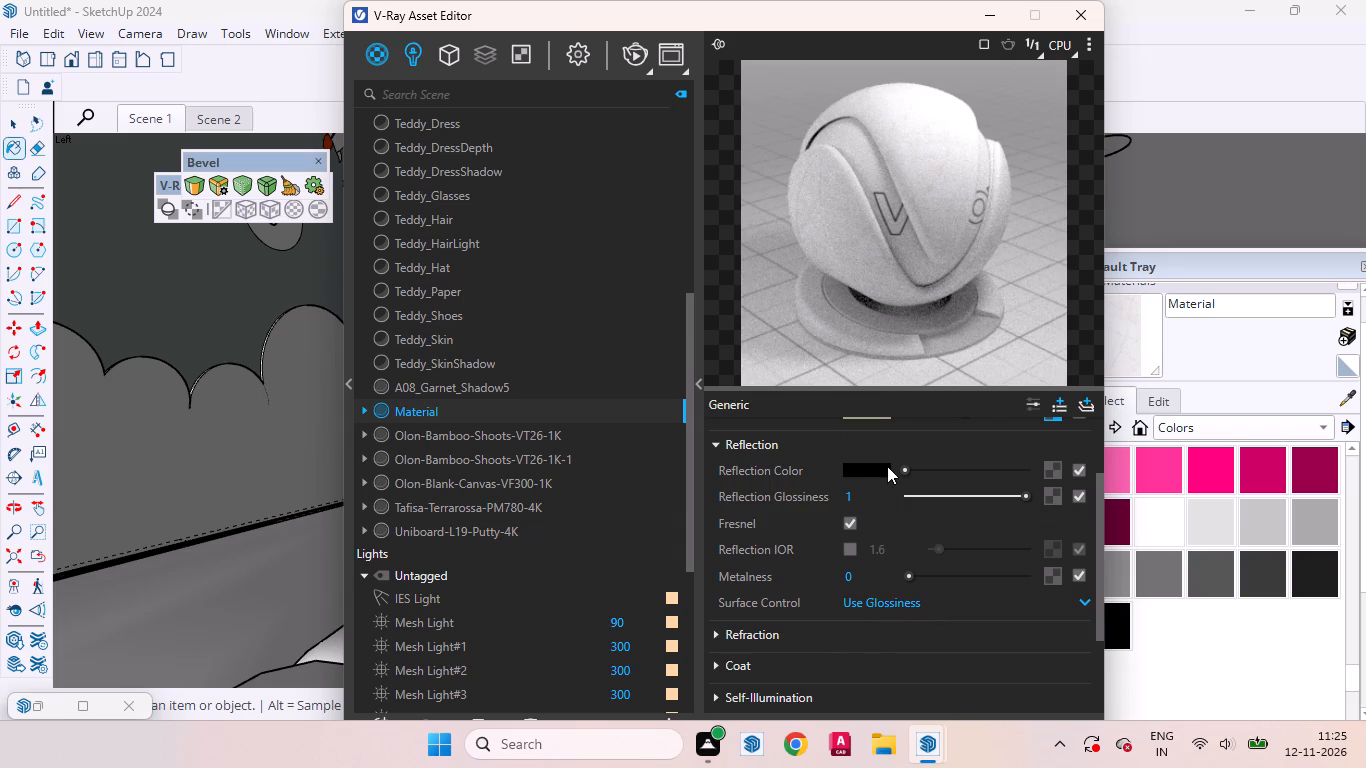
drag(903, 464, 955, 468)
drag(907, 467, 948, 465)
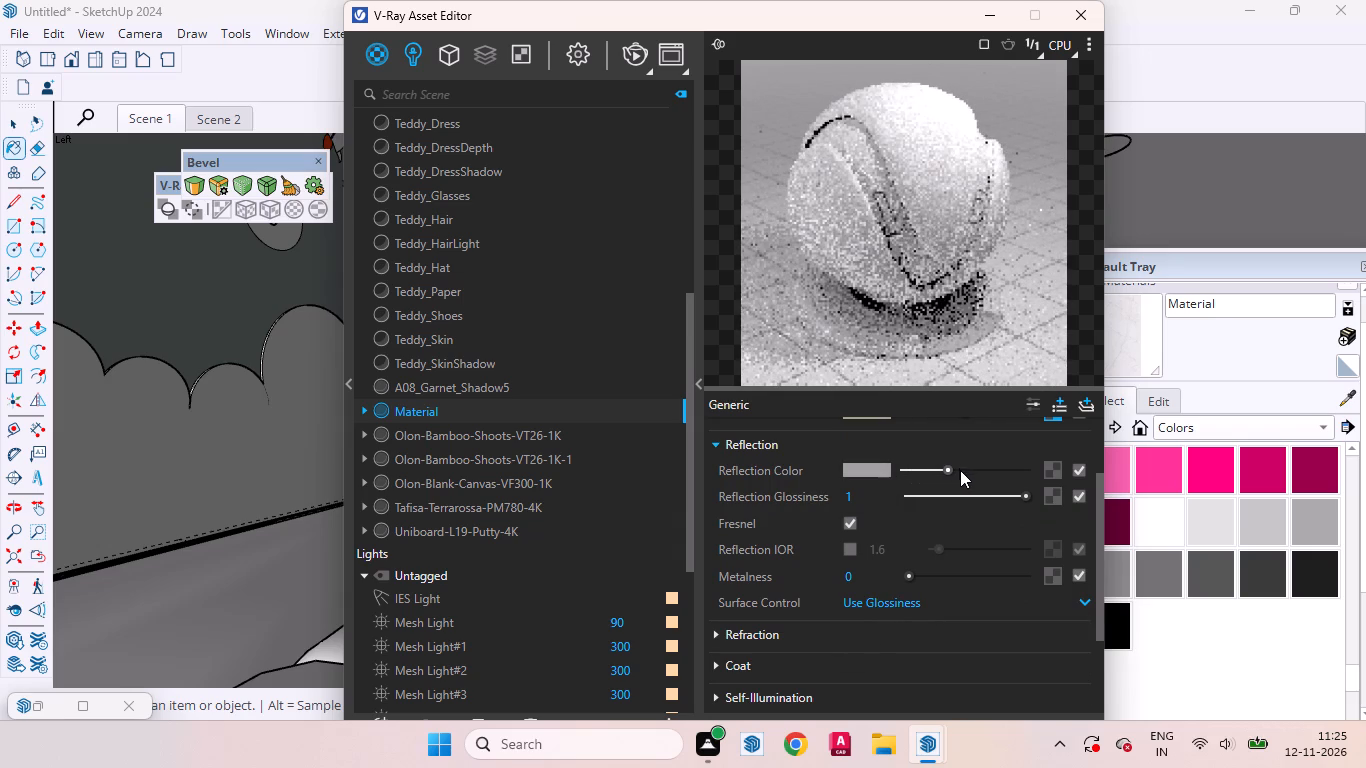
drag(953, 472, 963, 468)
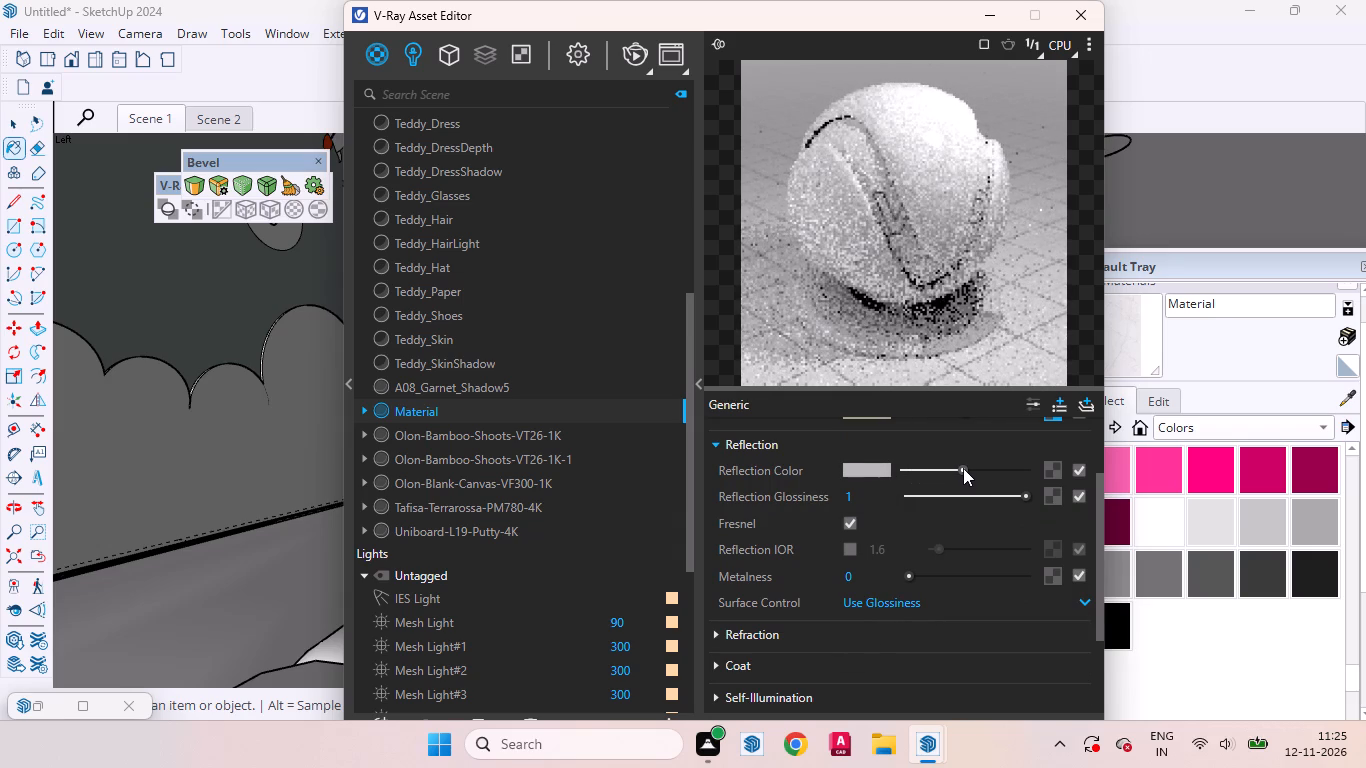
click(694, 388)
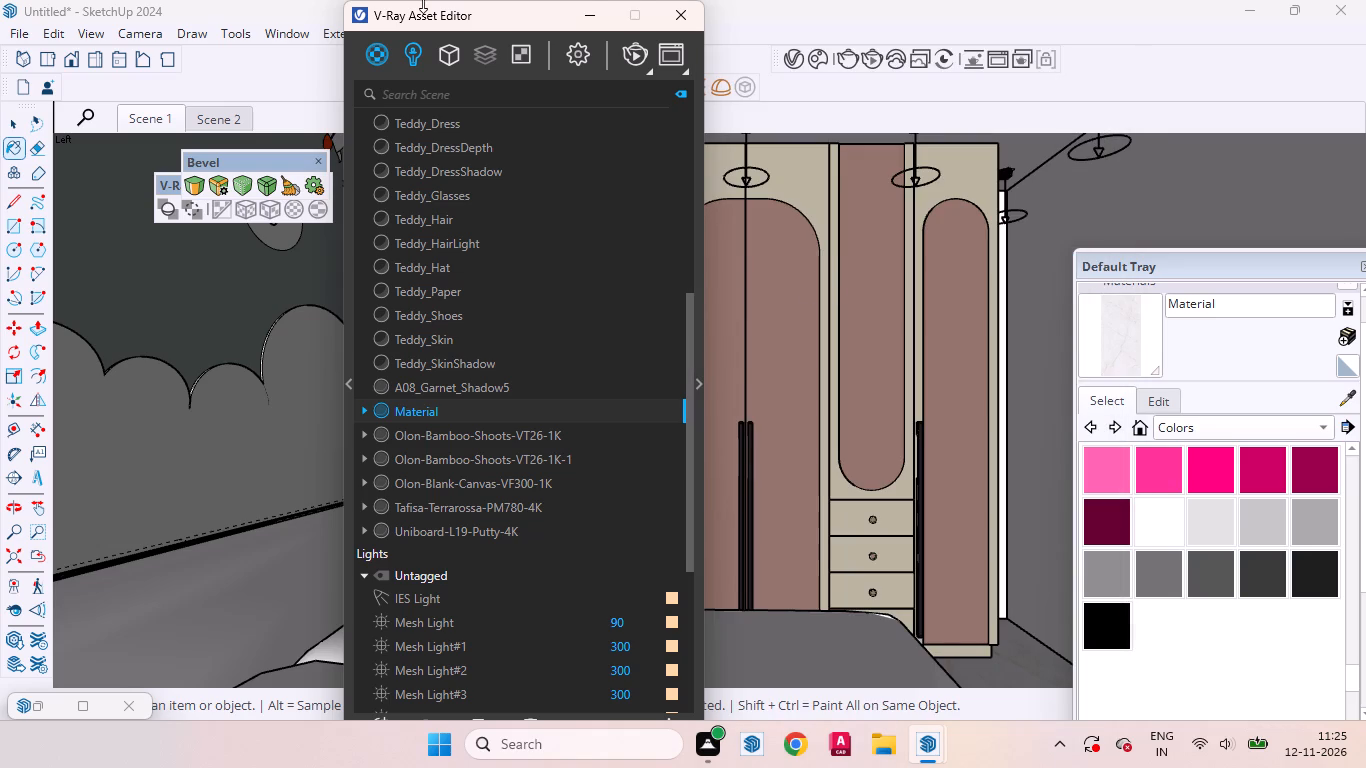
drag(525, 22, 866, 346)
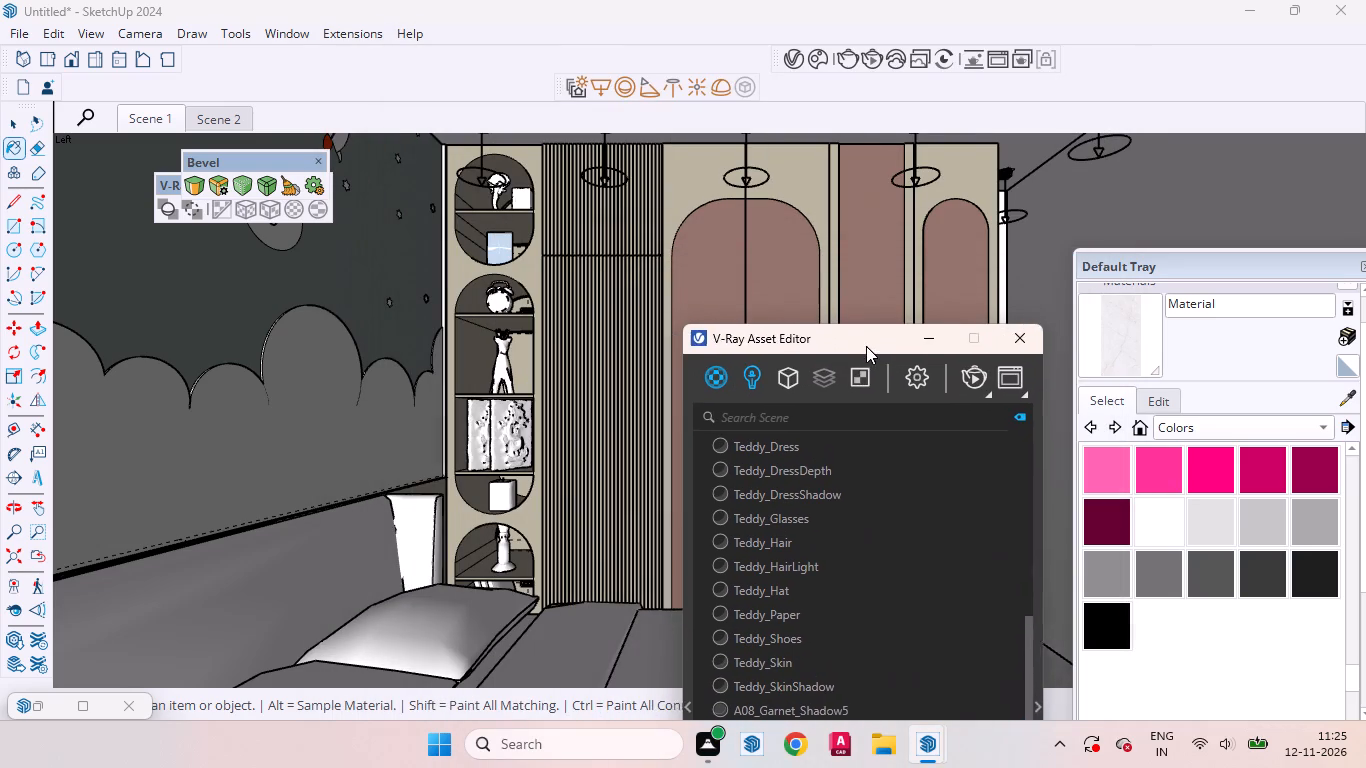
drag(866, 346, 899, 352)
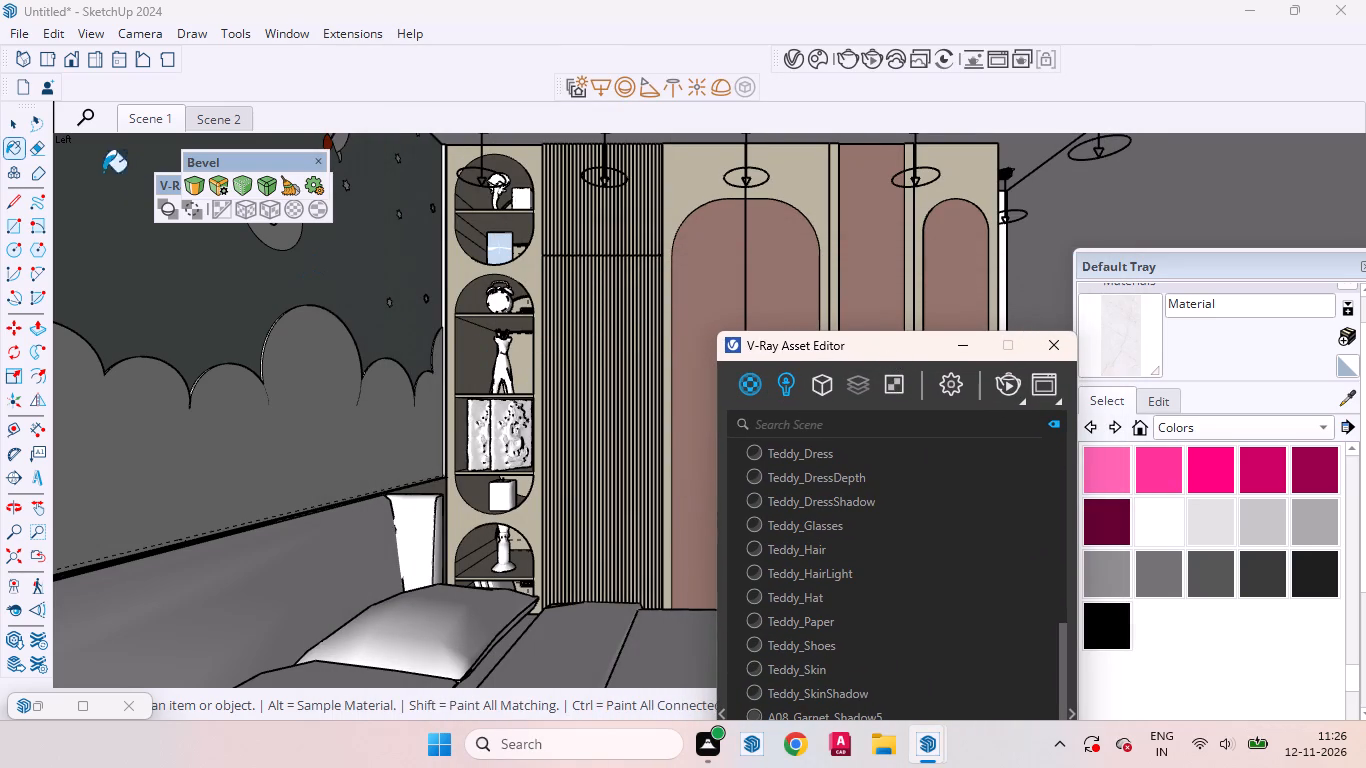
click(3, 124)
Set the V-Ray render quality to High for Scene 1 and review the output aspect ratio options, keeping 16:9 - Widescreen.
drag(910, 347, 582, 166)
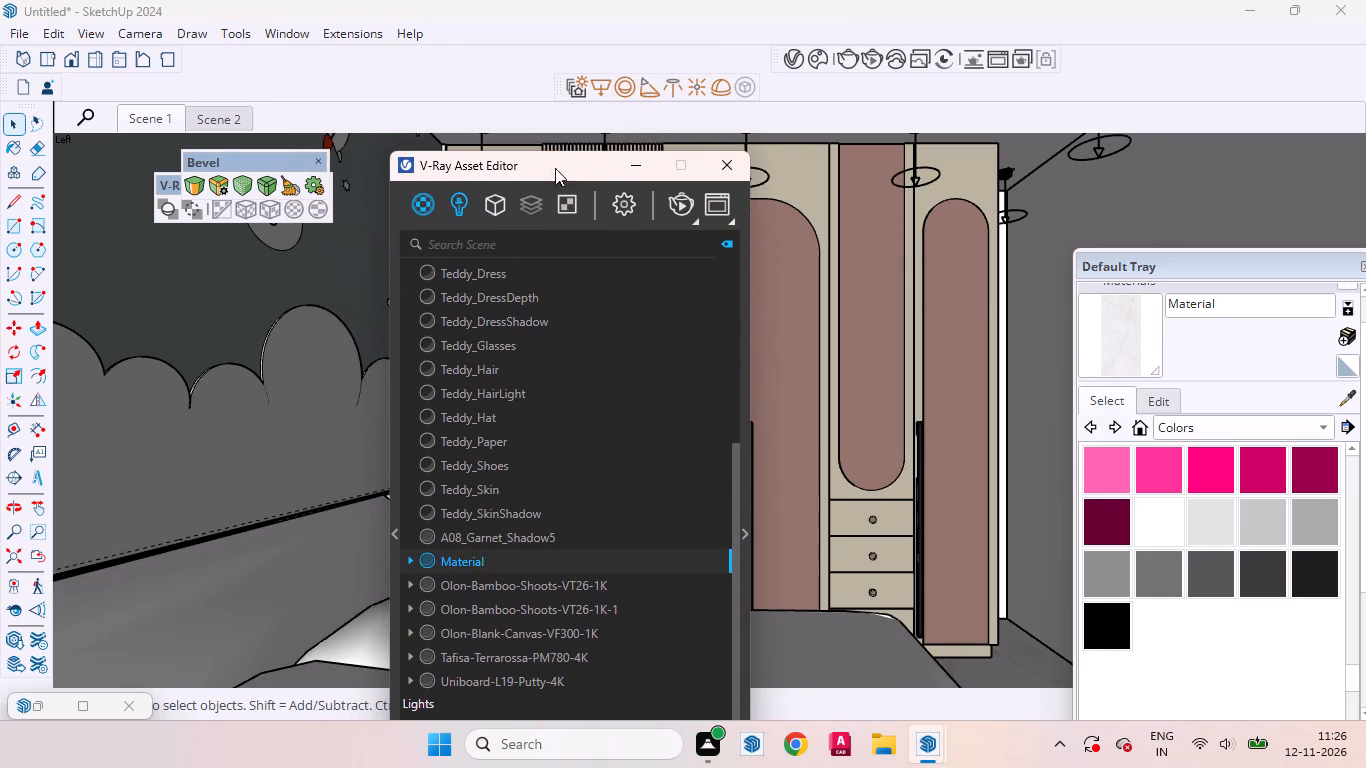
click(153, 118)
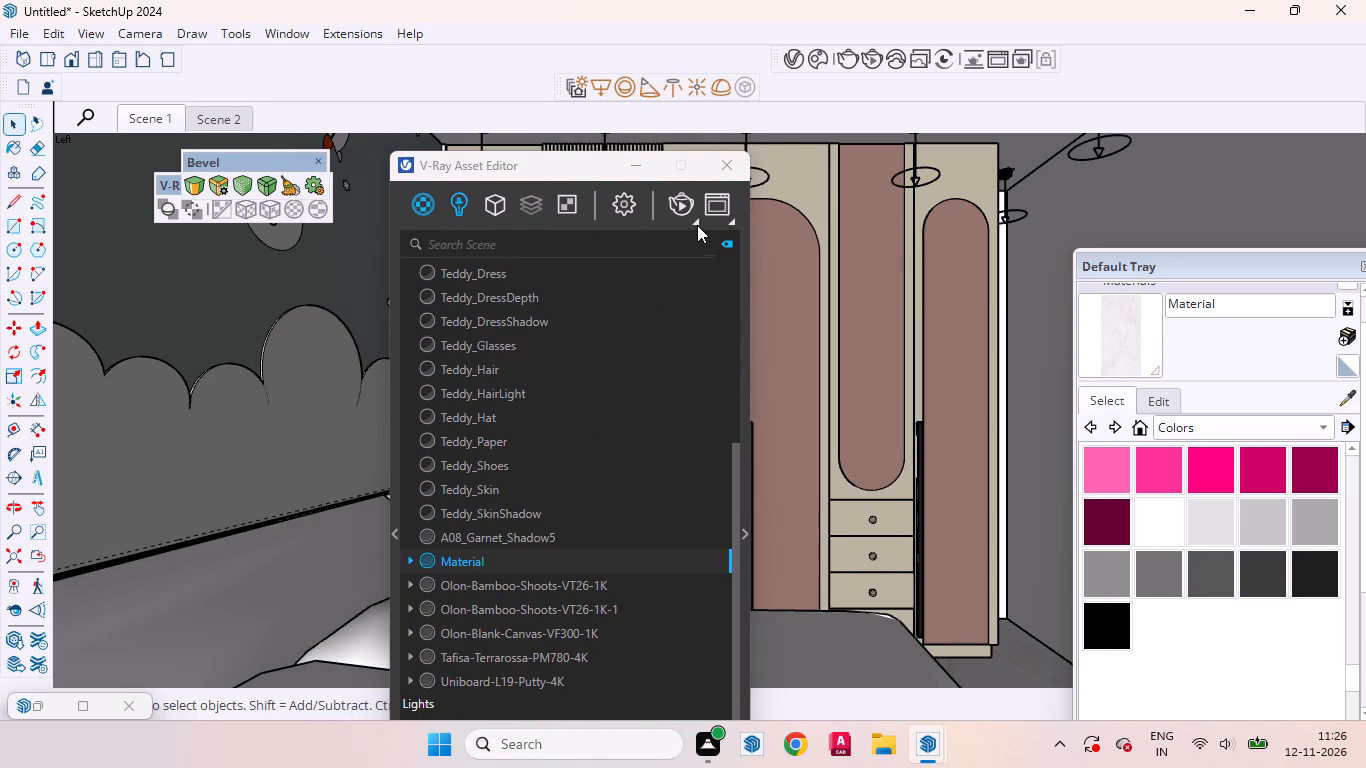
click(618, 194)
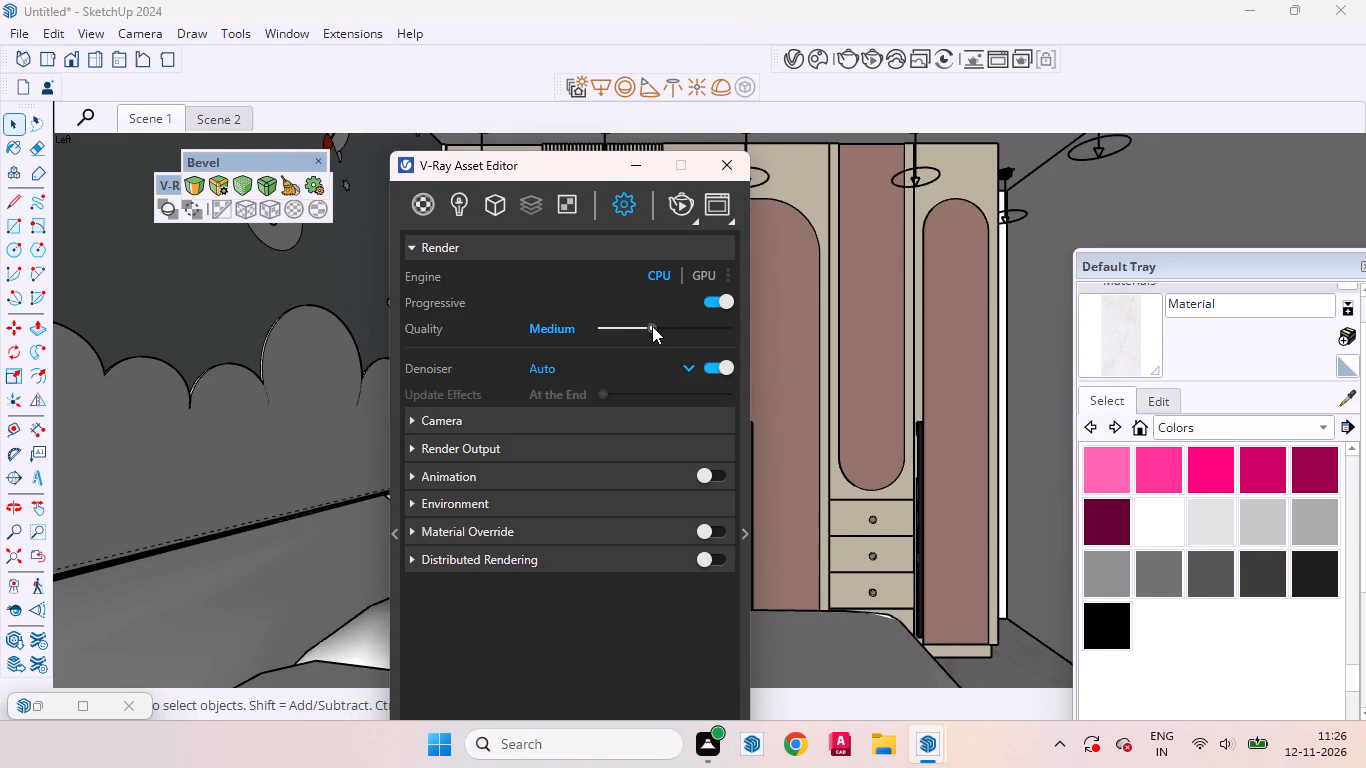
drag(652, 326, 670, 327)
drag(678, 327, 693, 323)
click(523, 443)
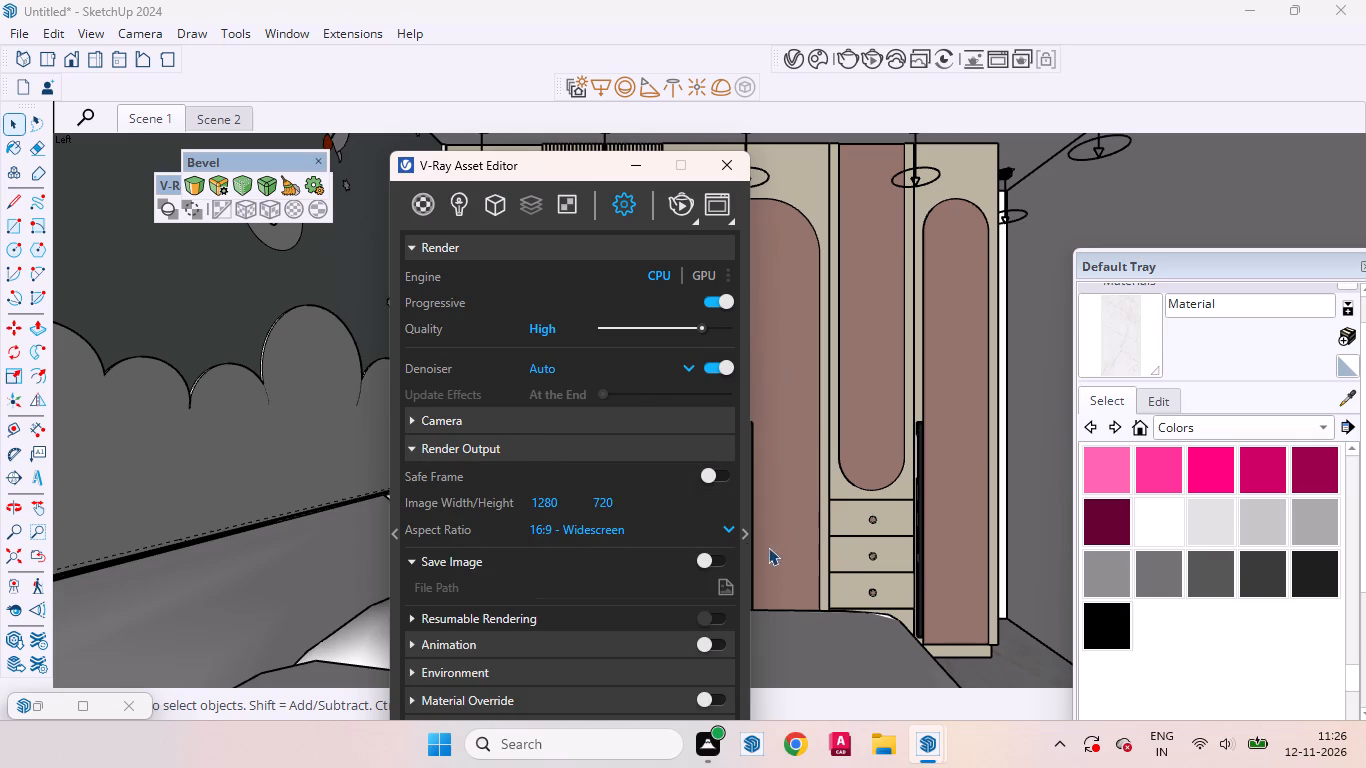
click(729, 528)
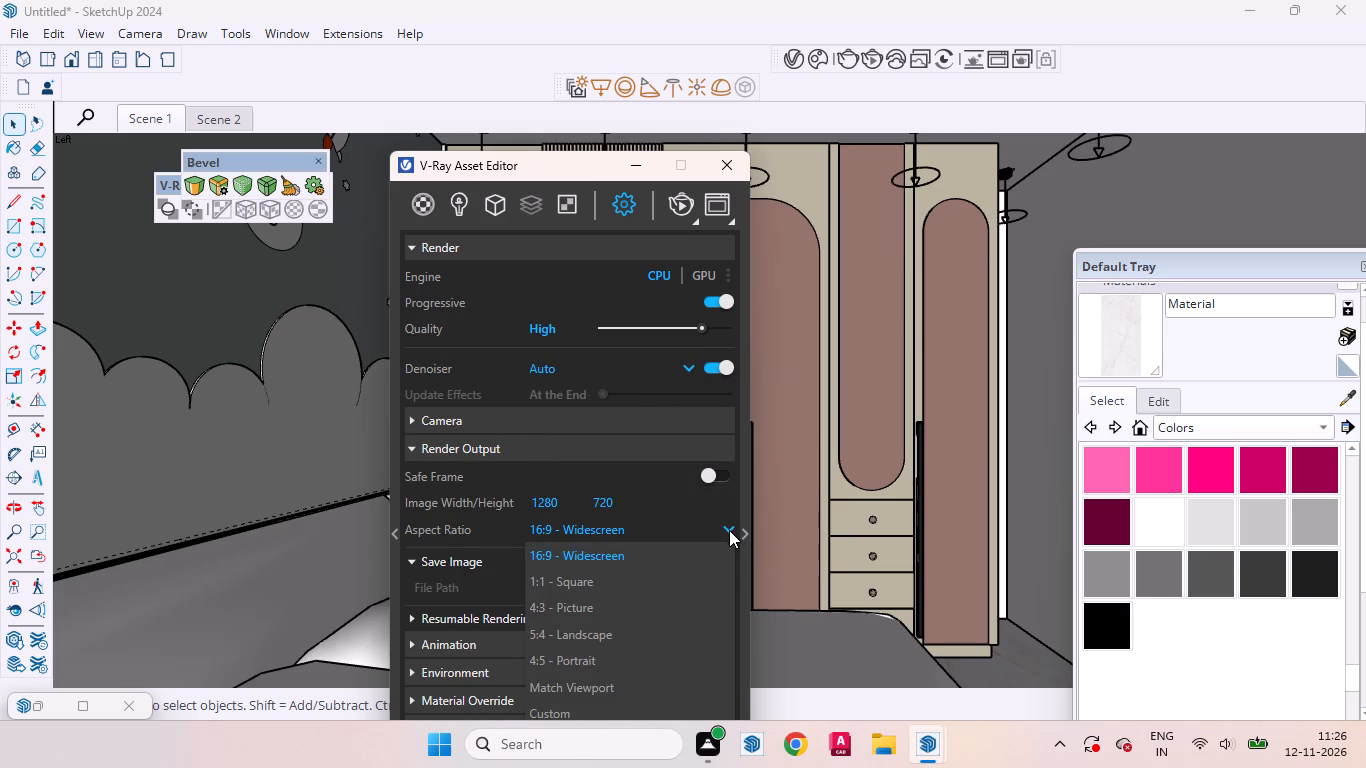
click(729, 530)
Start the High quality V-Ray render of Scene 1 and inspect the mural and shelves up close, leaving it running.
click(690, 219)
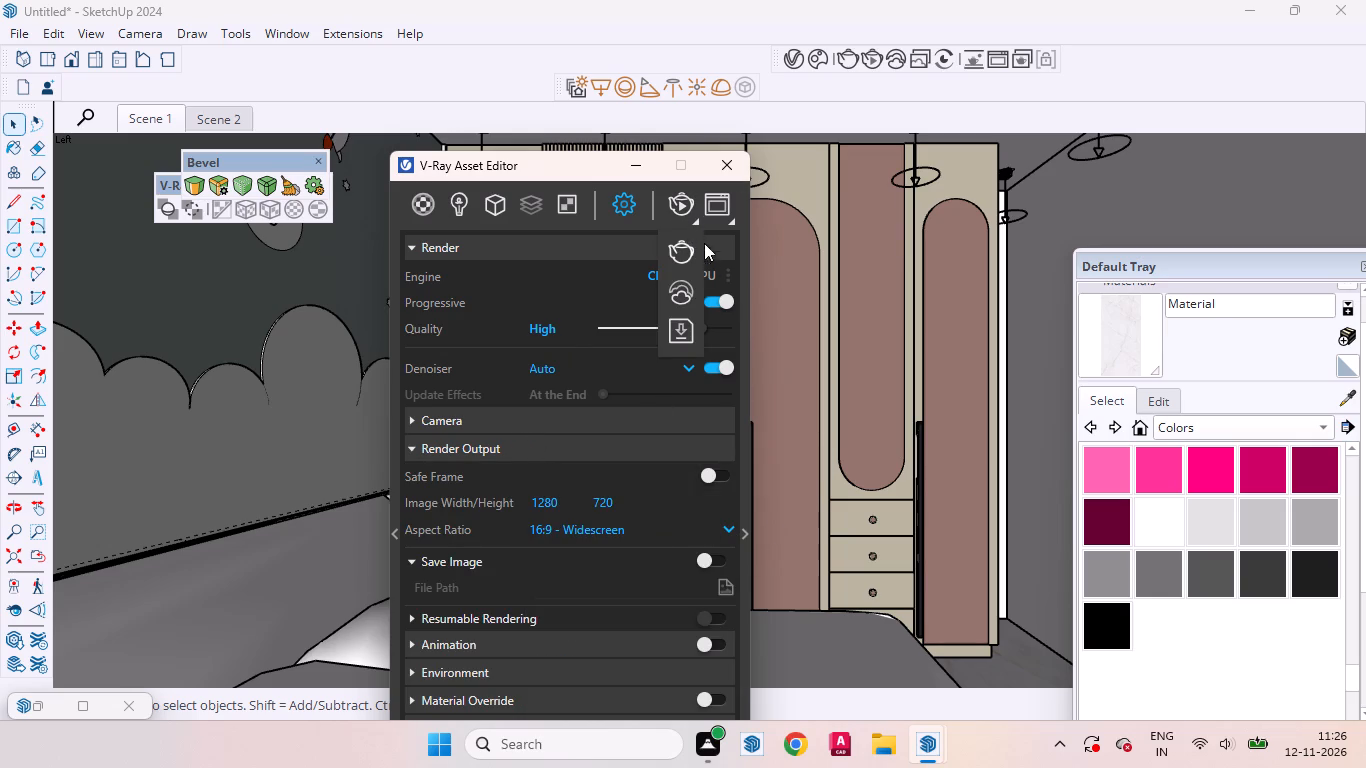
click(681, 250)
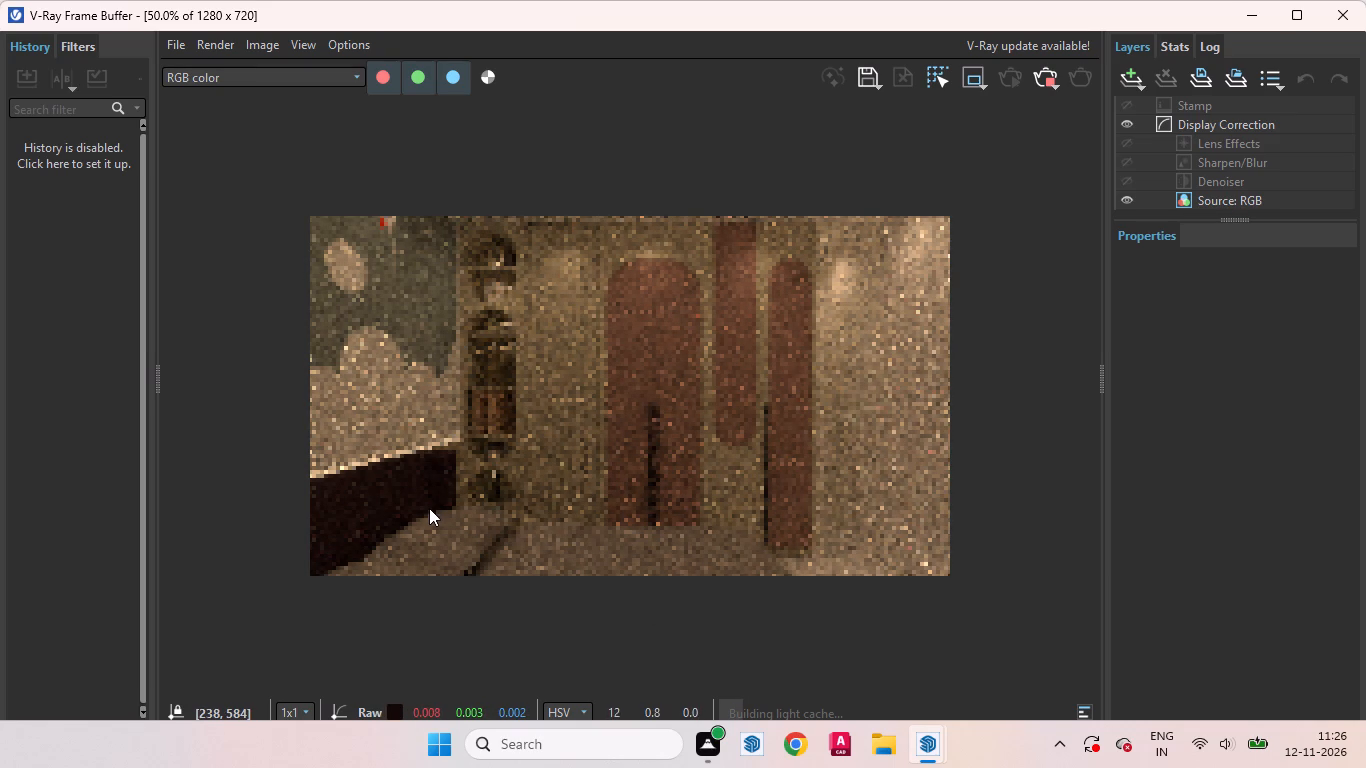
scroll(429, 508, up, 1)
scroll(575, 507, down, 1)
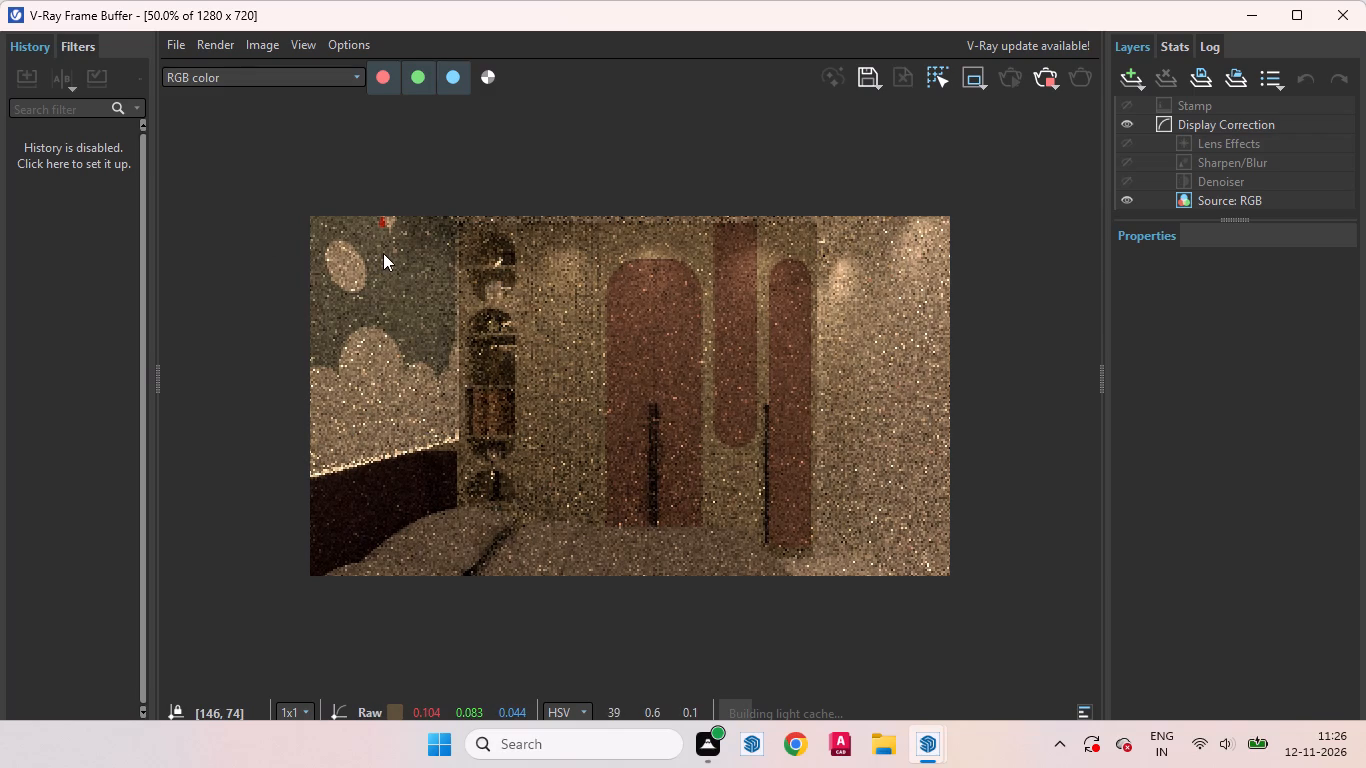
scroll(385, 253, up, 2)
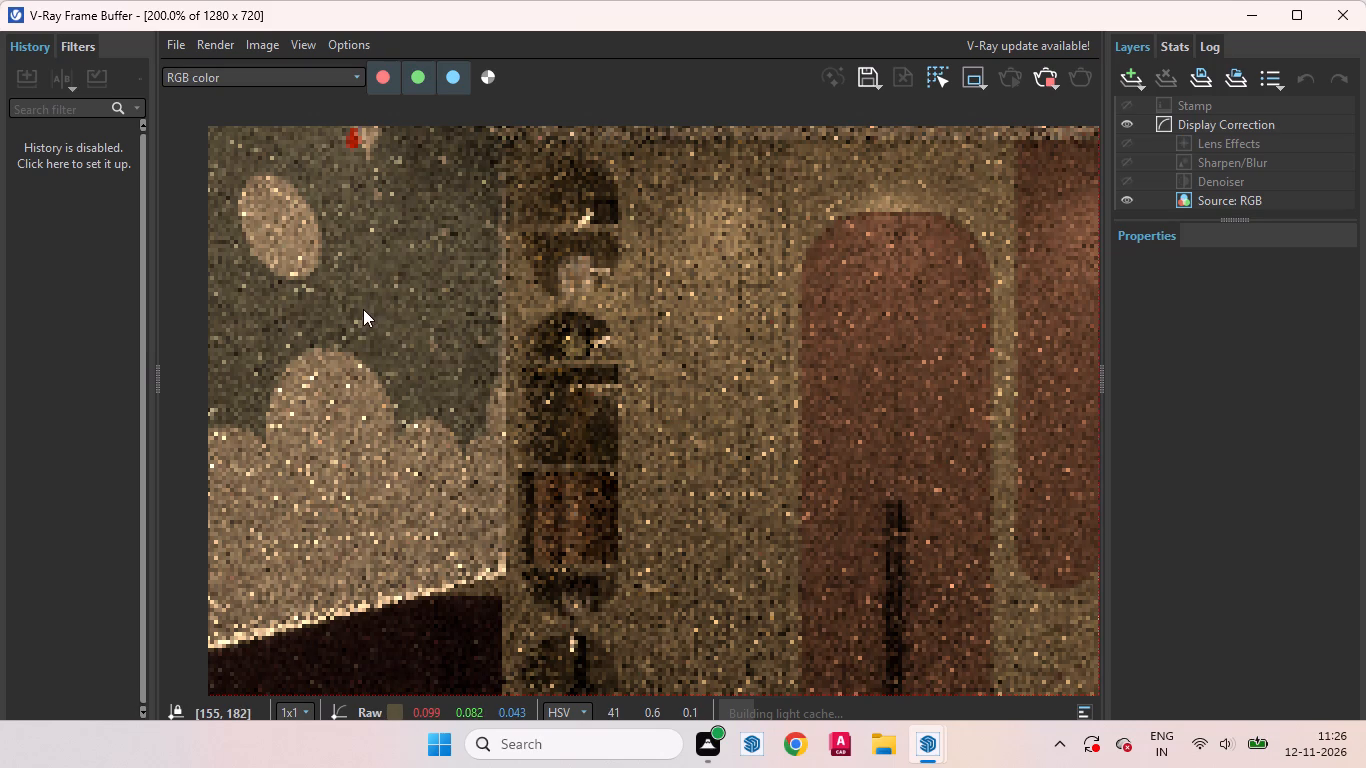
scroll(480, 373, down, 1)
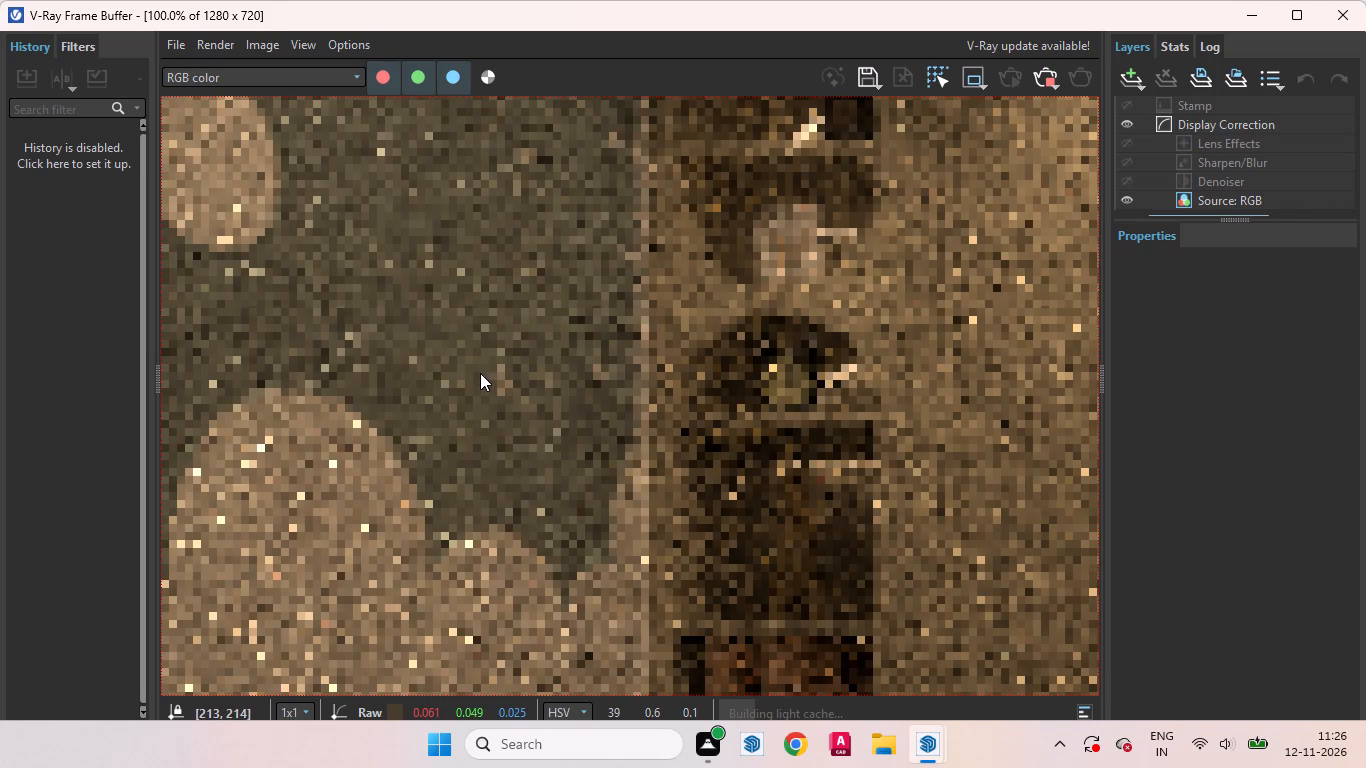
scroll(480, 373, down, 1)
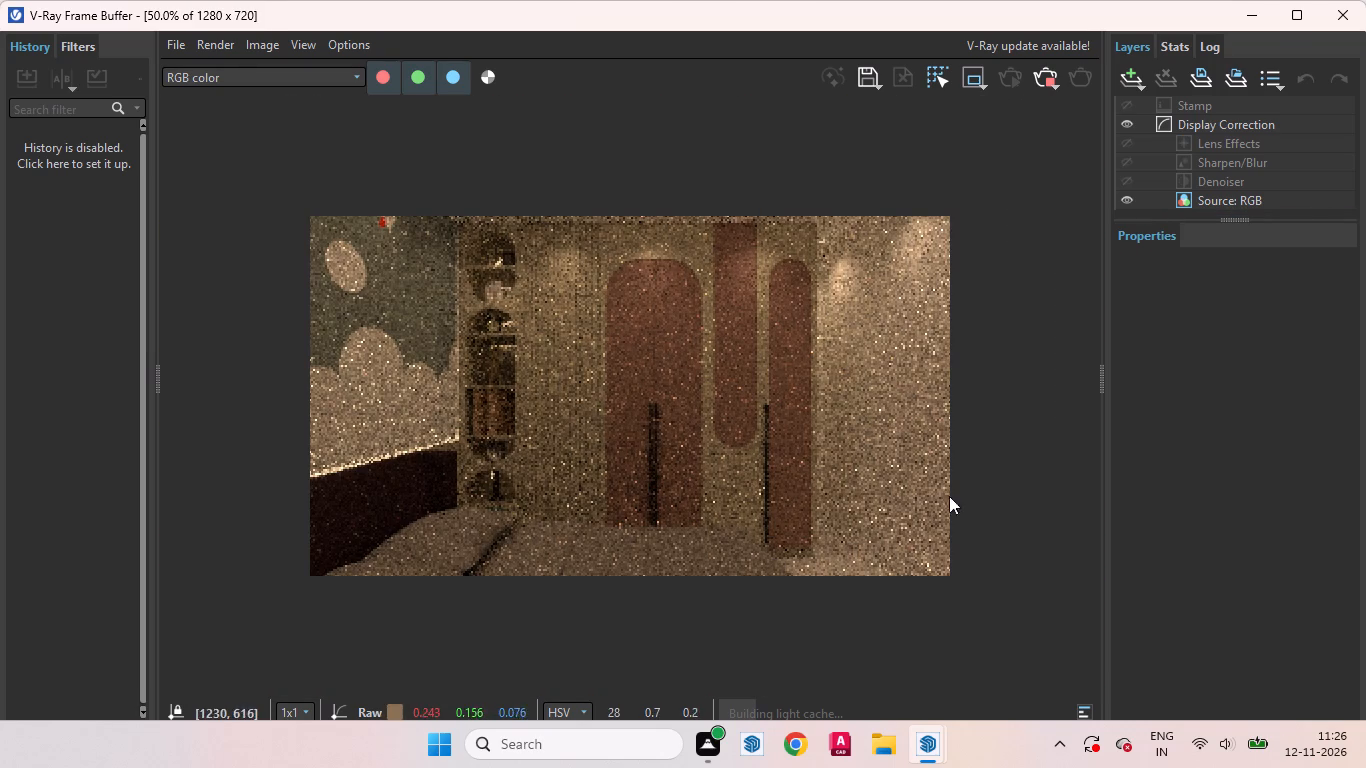
scroll(694, 509, down, 1)
scroll(674, 498, up, 1)
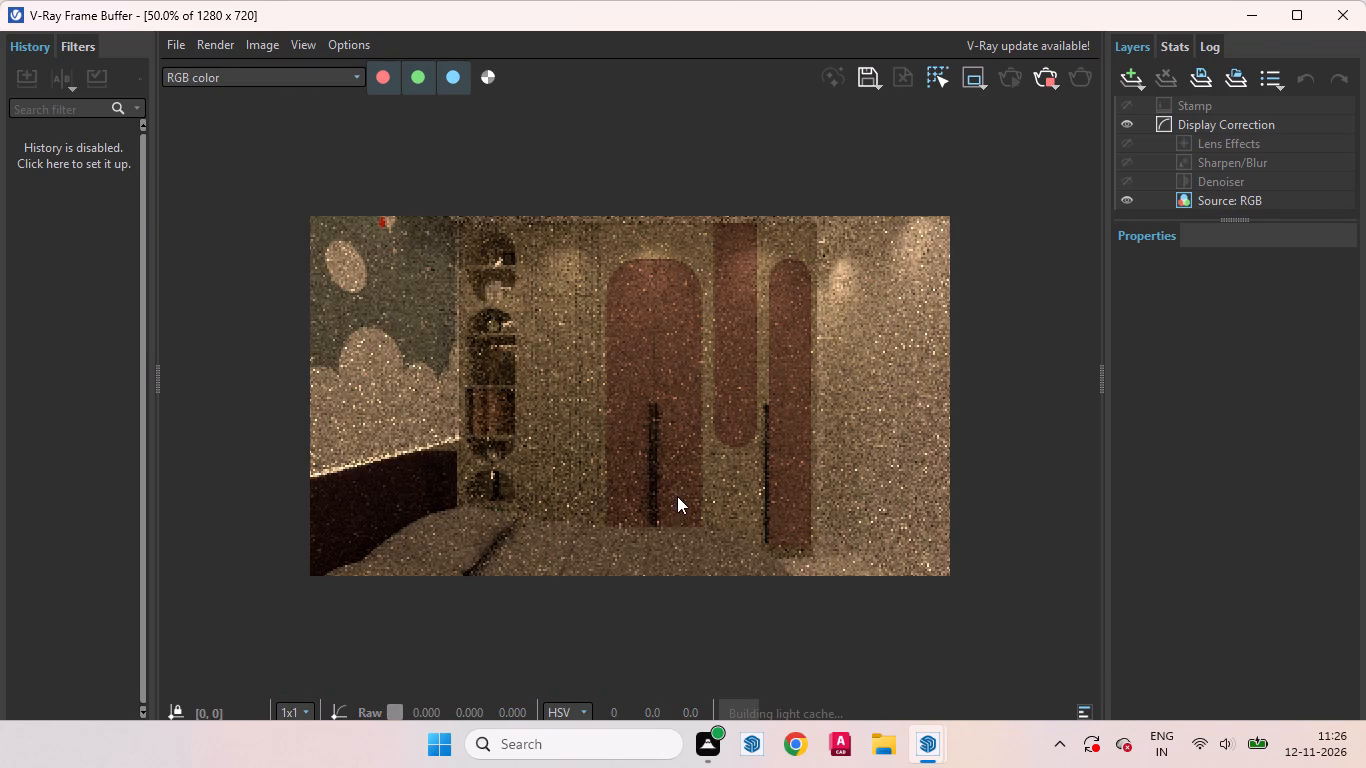
click(1241, 14)
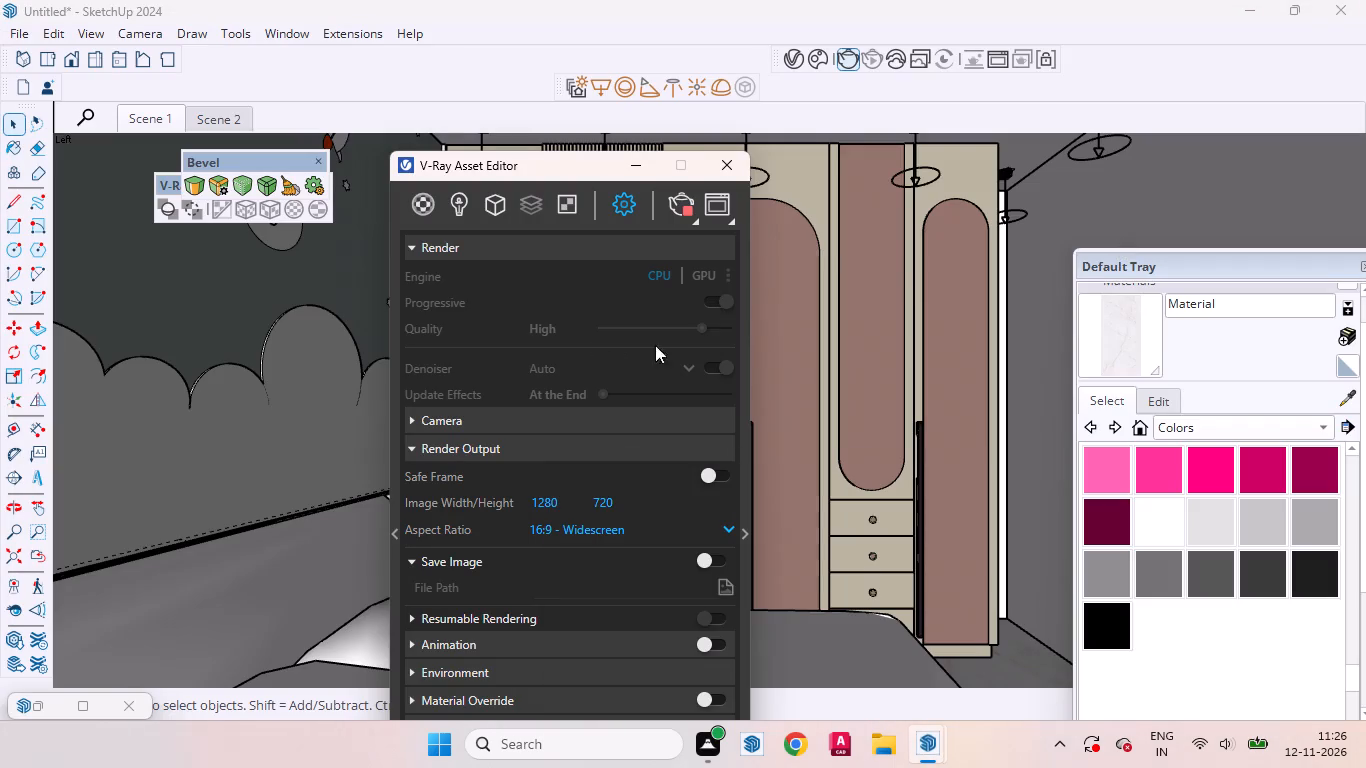
Switch to Scene 2 and minimise the V-Ray Asset Editor to clear the view of the mural.
click(206, 114)
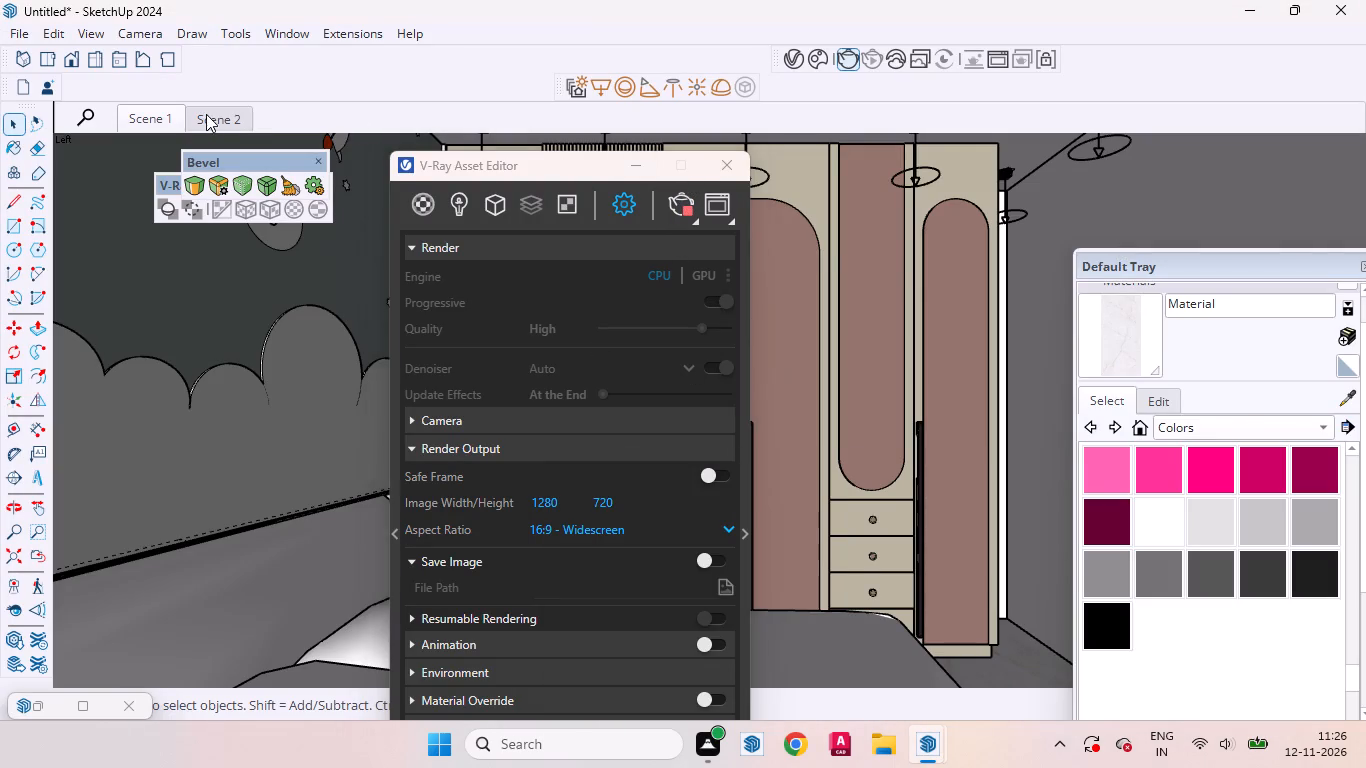
click(636, 173)
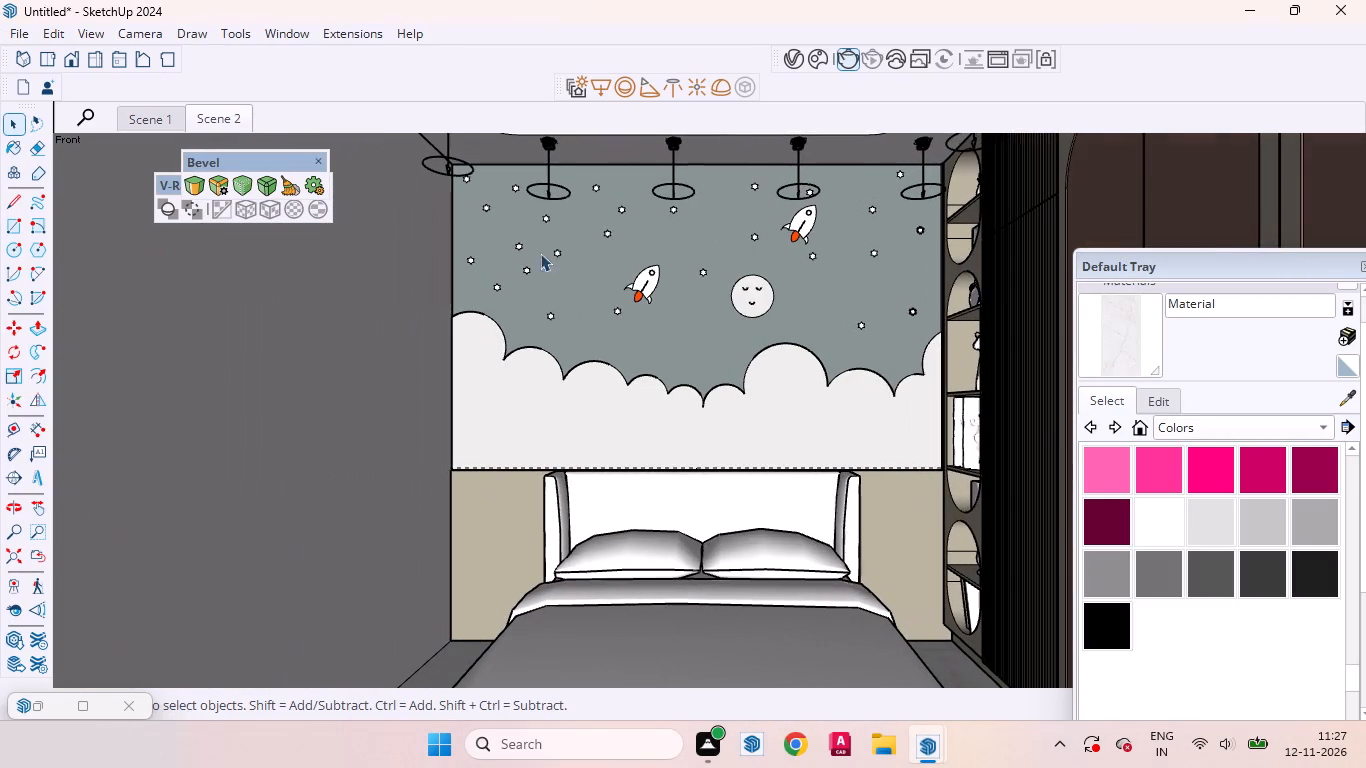
Sample Olon-Blank-Canvas-VF300-1K from the mural's clouds, then open the mural for editing and paint the star between the lower rocket and the moon.
click(1348, 395)
click(786, 421)
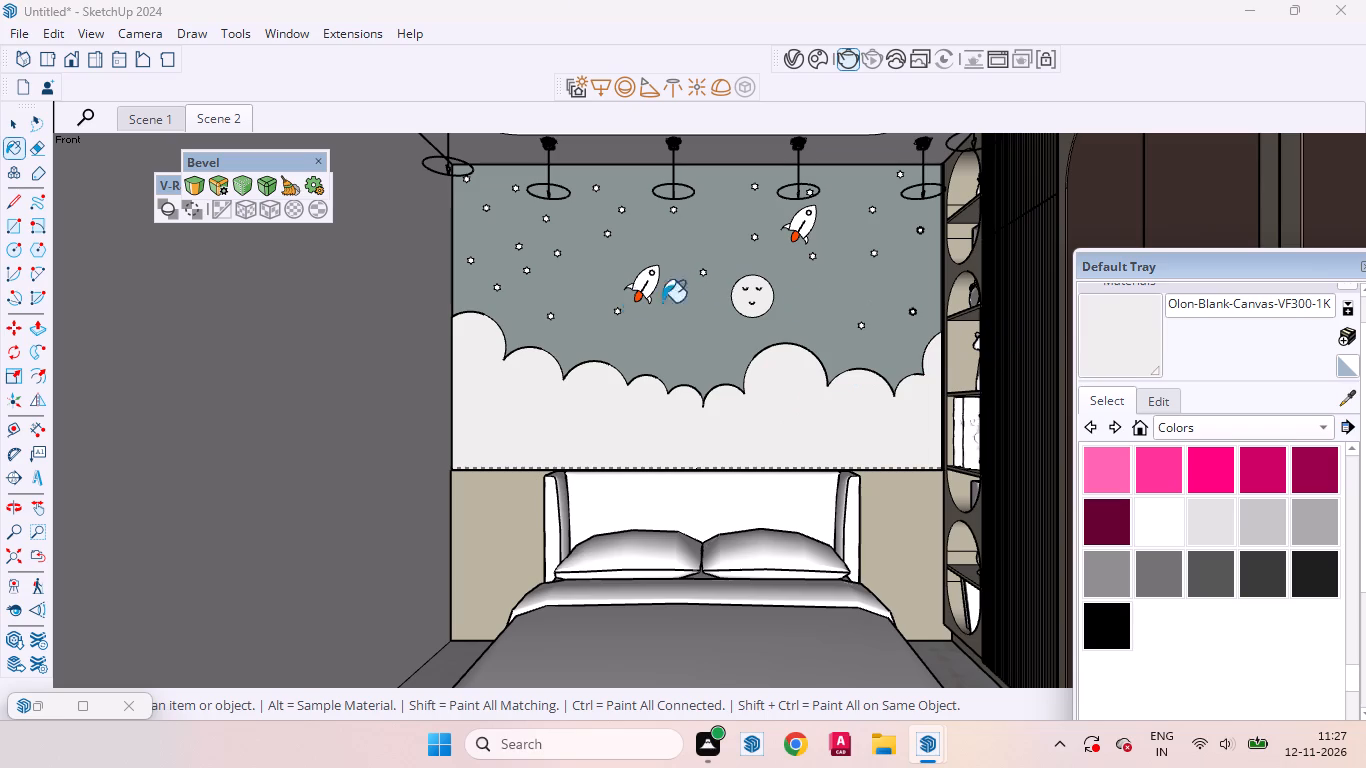
click(24, 124)
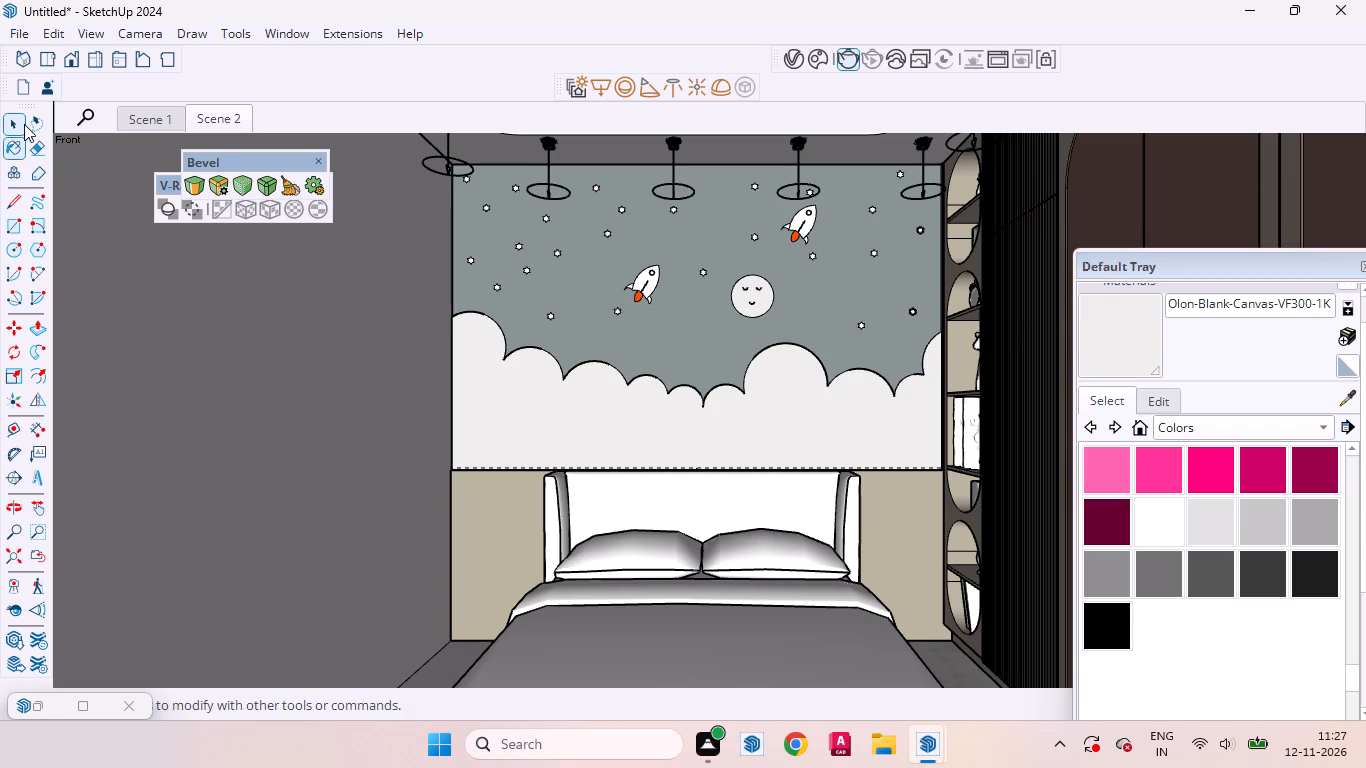
click(674, 323)
double_click(676, 327)
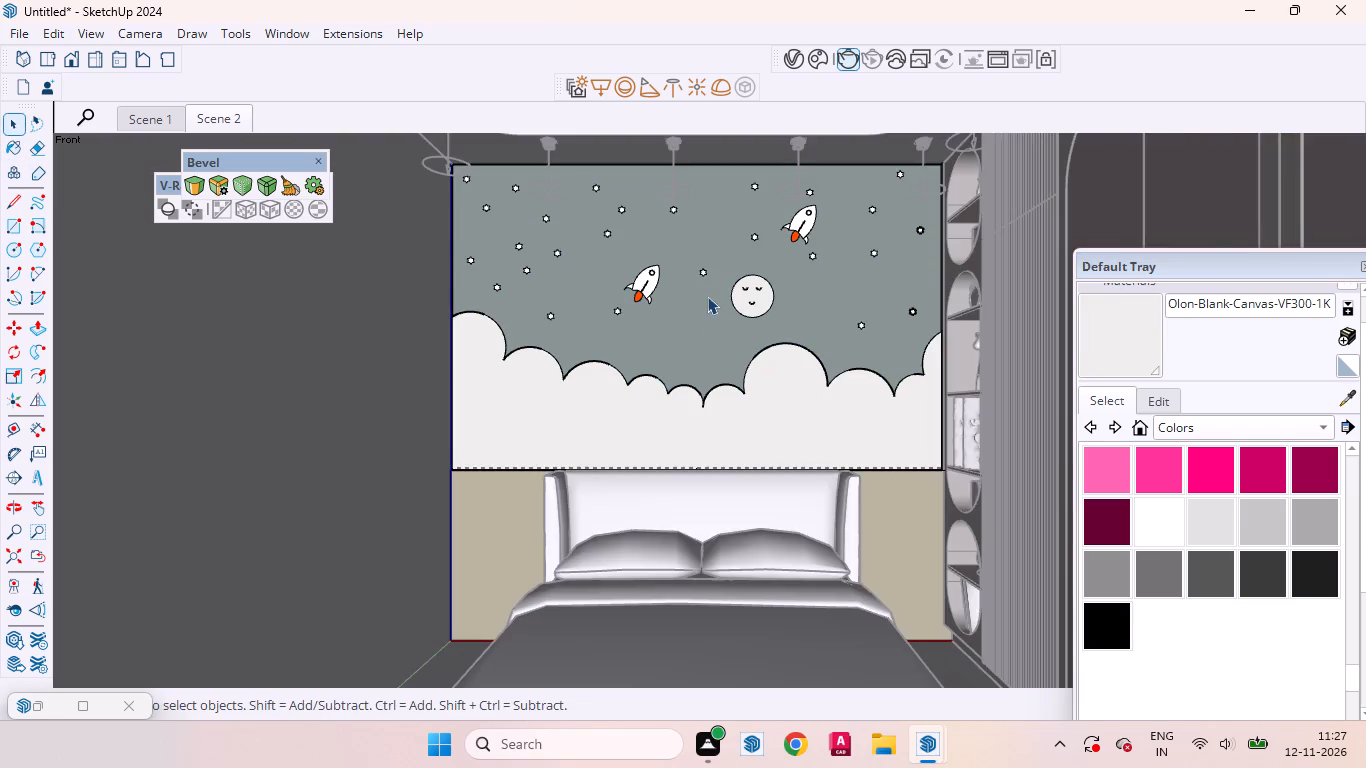
scroll(698, 274, up, 20)
scroll(698, 274, up, 3)
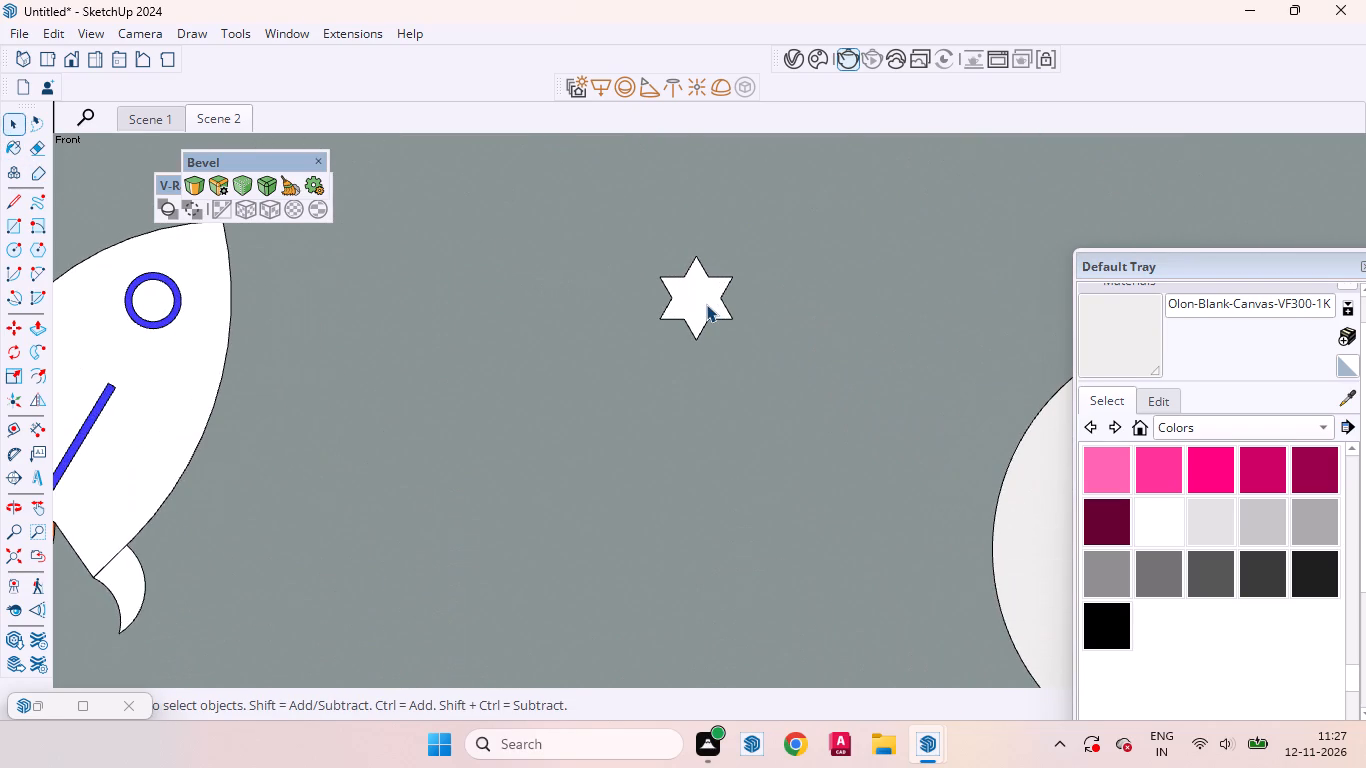
click(706, 304)
click(1115, 350)
scroll(708, 290, up, 3)
click(705, 304)
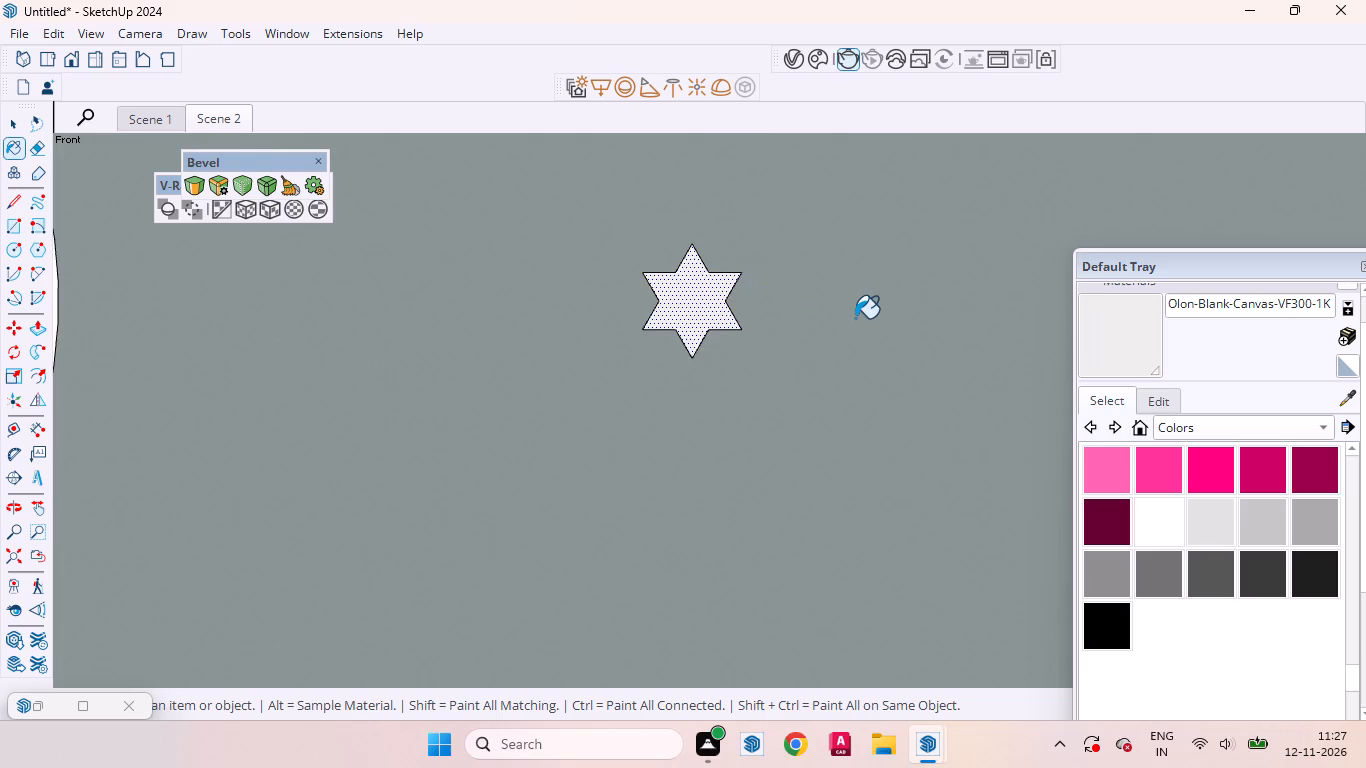
Paint the star beneath the lower rocket and five stars to its left with Olon-Blank-Canvas-VF300-1K.
scroll(866, 317, down, 6)
scroll(921, 301, up, 1)
scroll(934, 297, down, 9)
scroll(558, 445, up, 8)
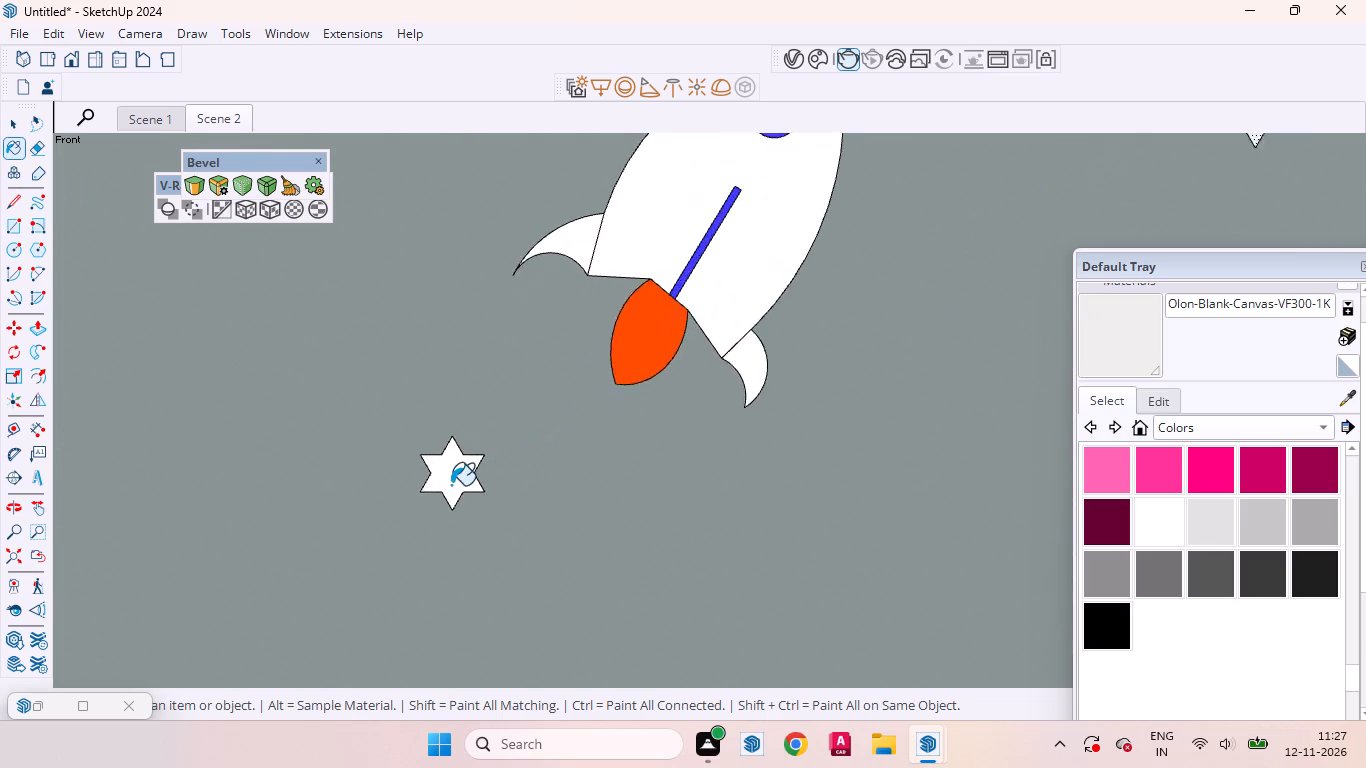
scroll(451, 485, up, 3)
click(451, 485)
scroll(783, 411, down, 1)
scroll(783, 411, up, 1)
scroll(787, 410, down, 7)
scroll(872, 392, down, 4)
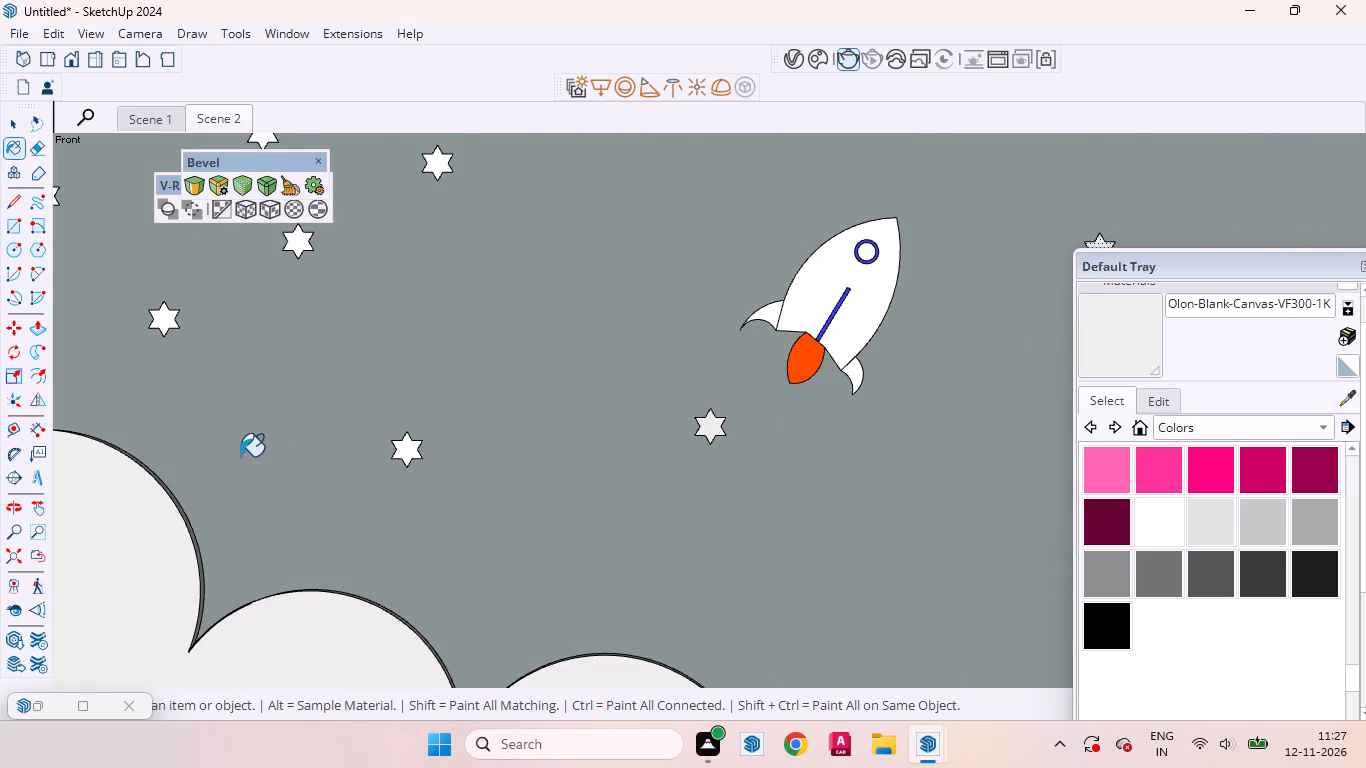
scroll(242, 455, up, 11)
click(496, 459)
scroll(564, 486, down, 11)
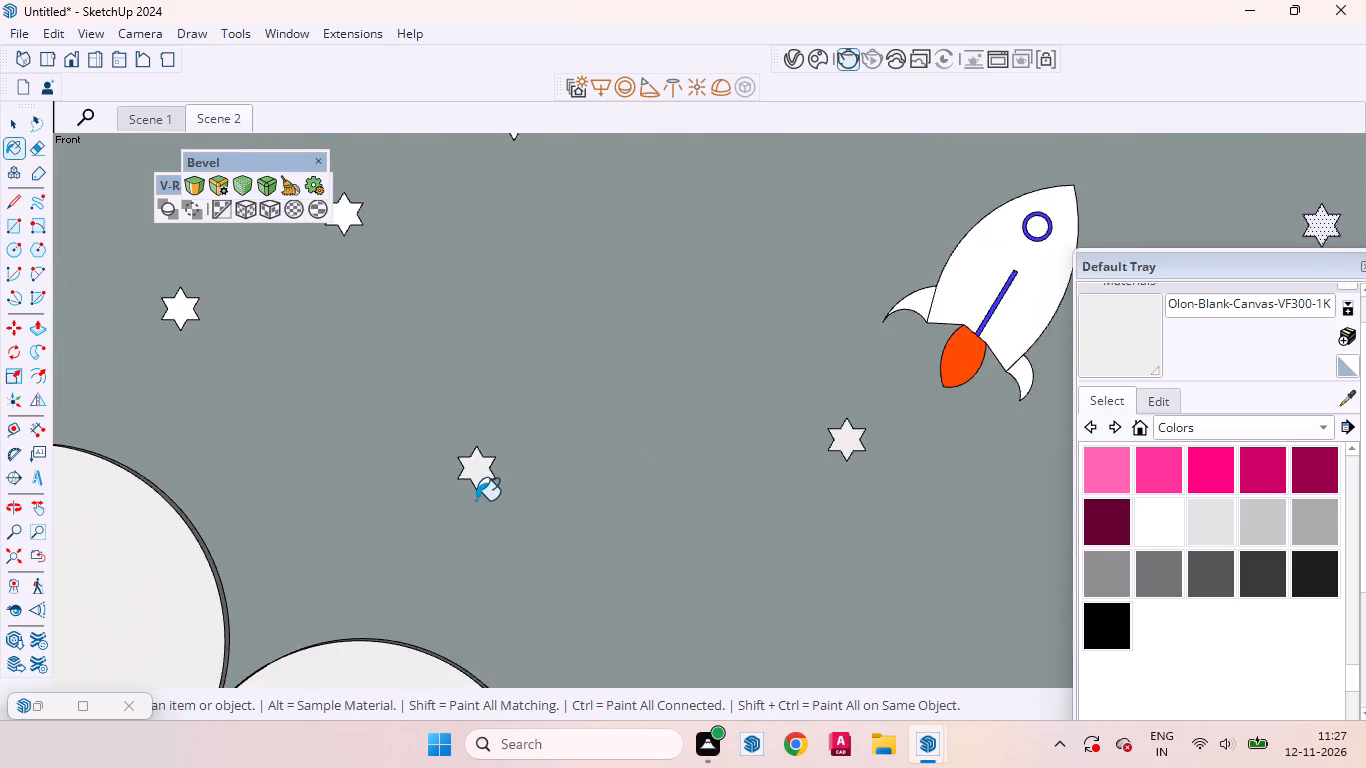
scroll(476, 500, down, 2)
click(263, 364)
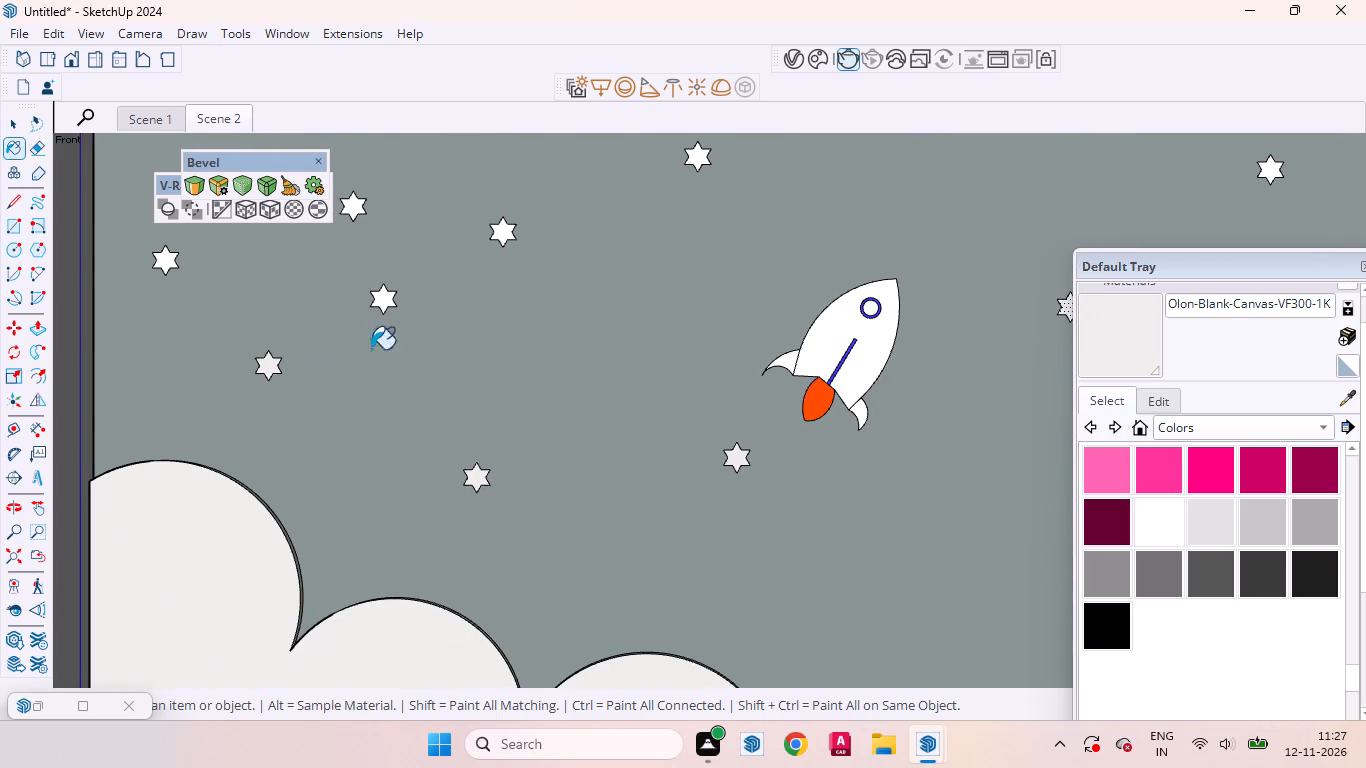
click(380, 303)
click(501, 237)
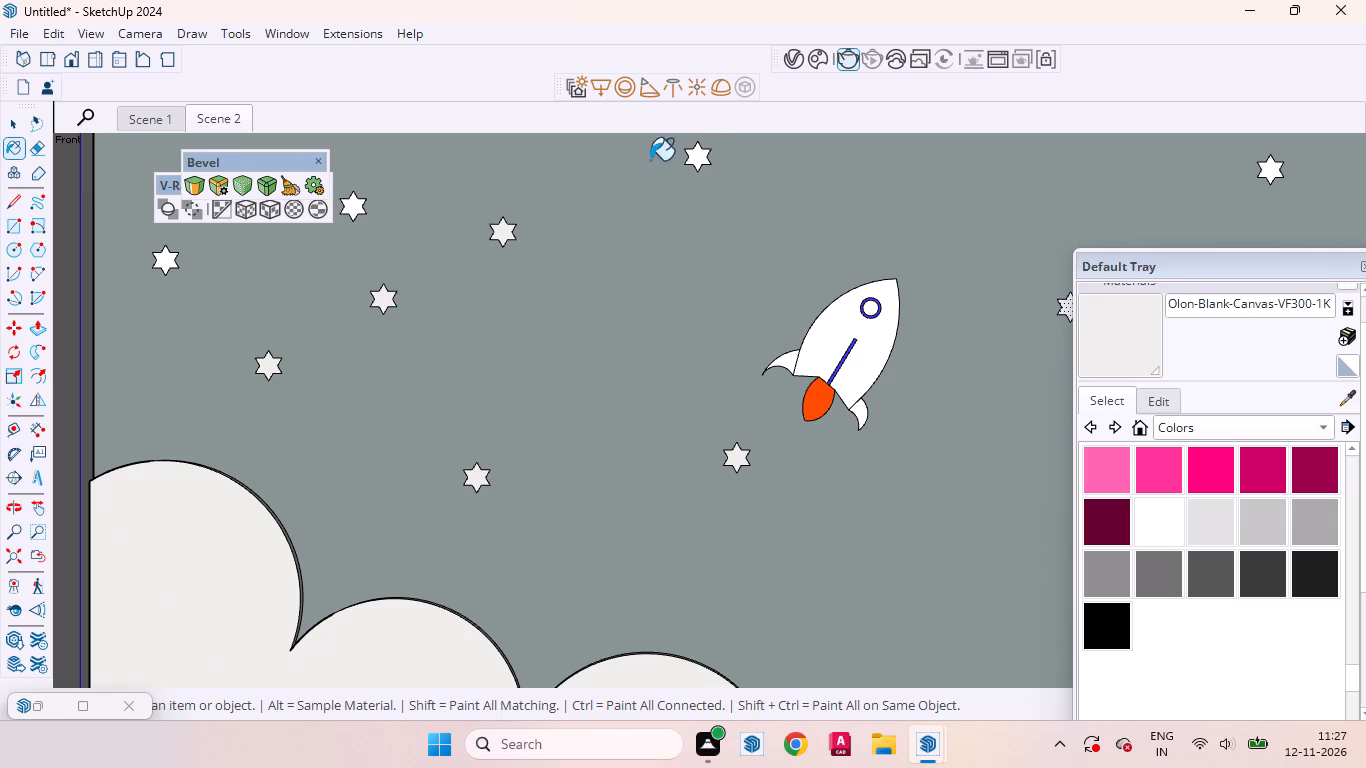
click(696, 156)
Paint the six remaining stars in the mural's upper-left corner area with Olon-Blank-Canvas-VF300-1K.
scroll(735, 440, down, 4)
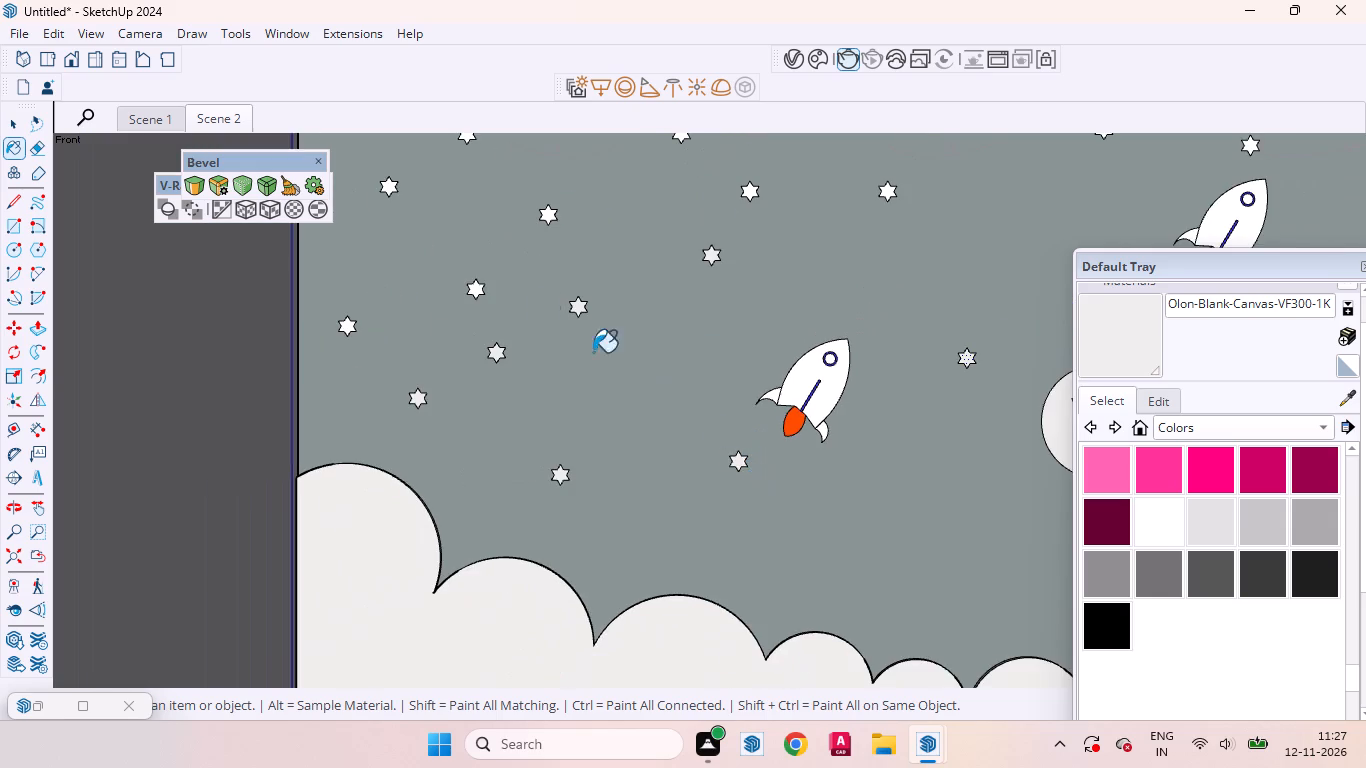
scroll(506, 308, up, 12)
click(497, 292)
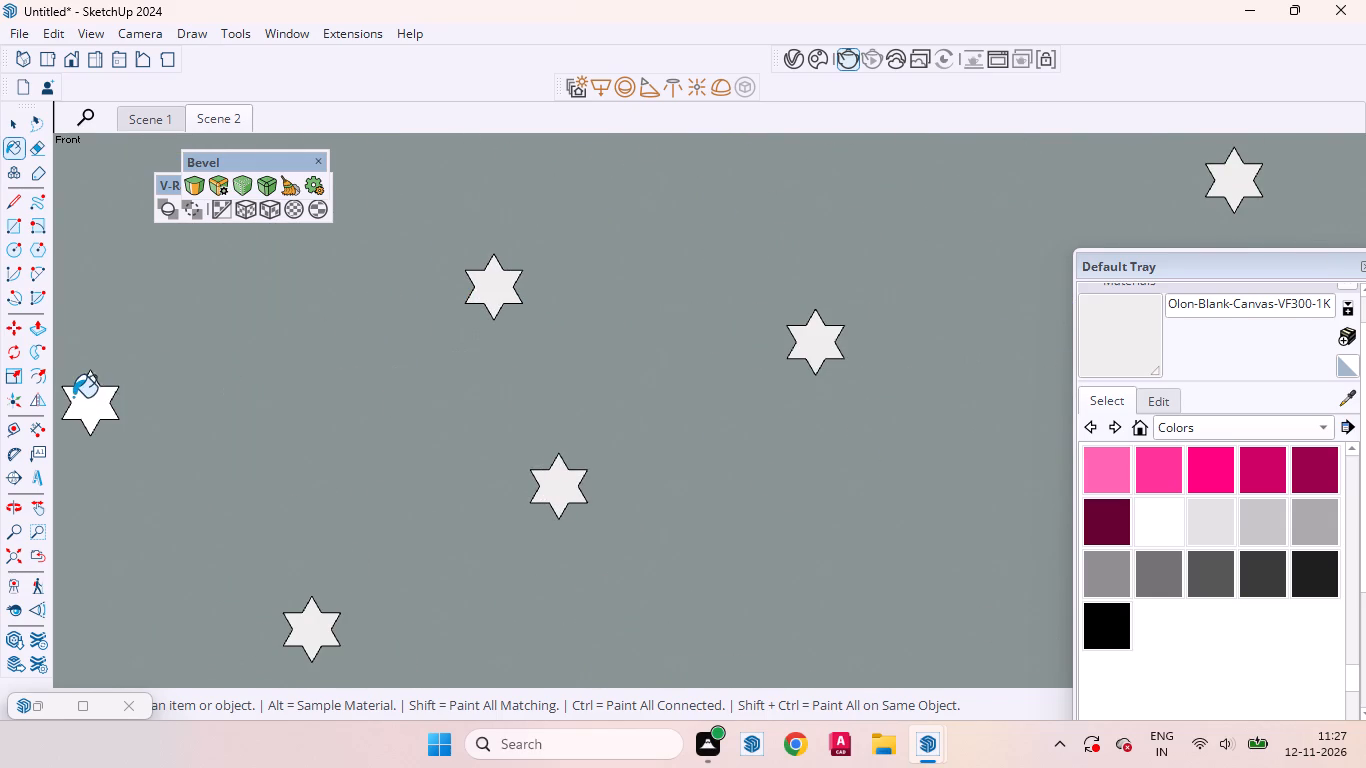
click(92, 396)
scroll(381, 542, down, 11)
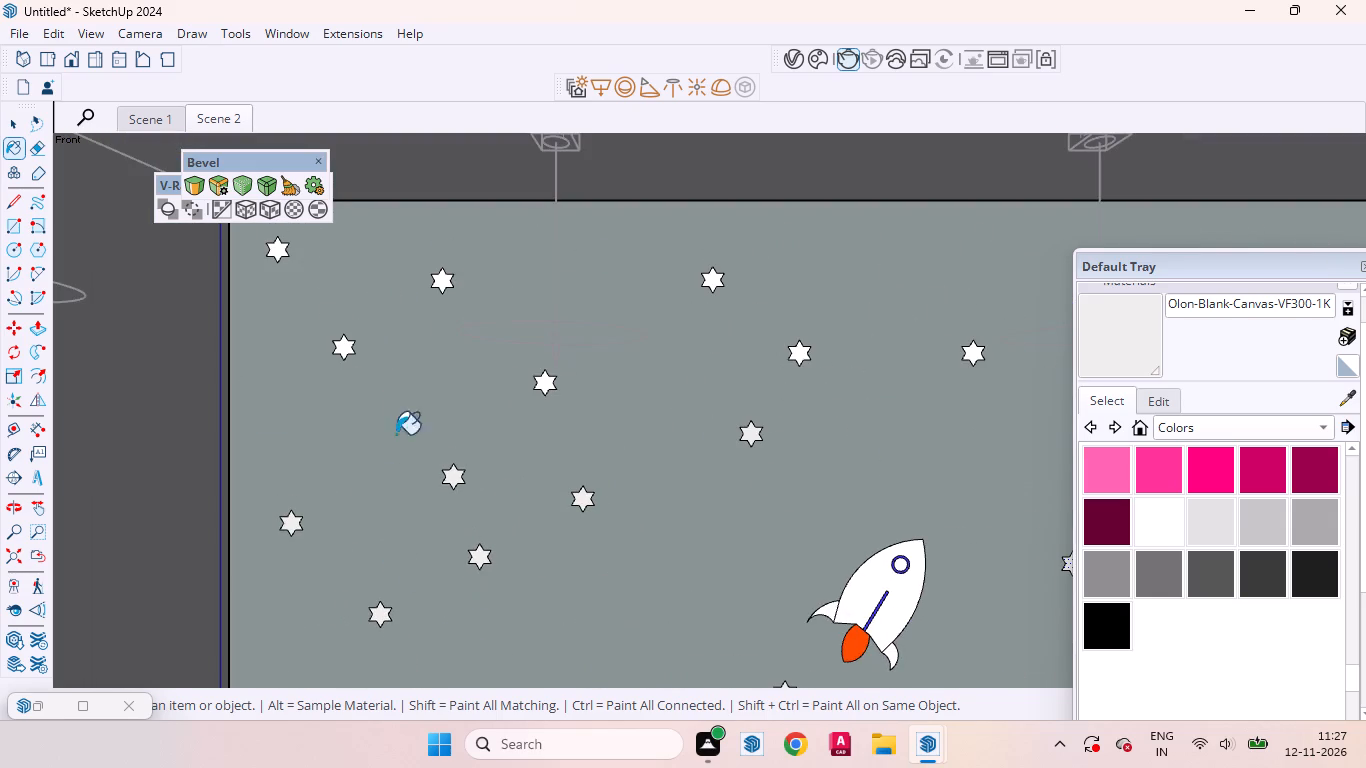
scroll(277, 253, up, 8)
click(277, 243)
scroll(435, 467, up, 3)
click(408, 442)
click(656, 265)
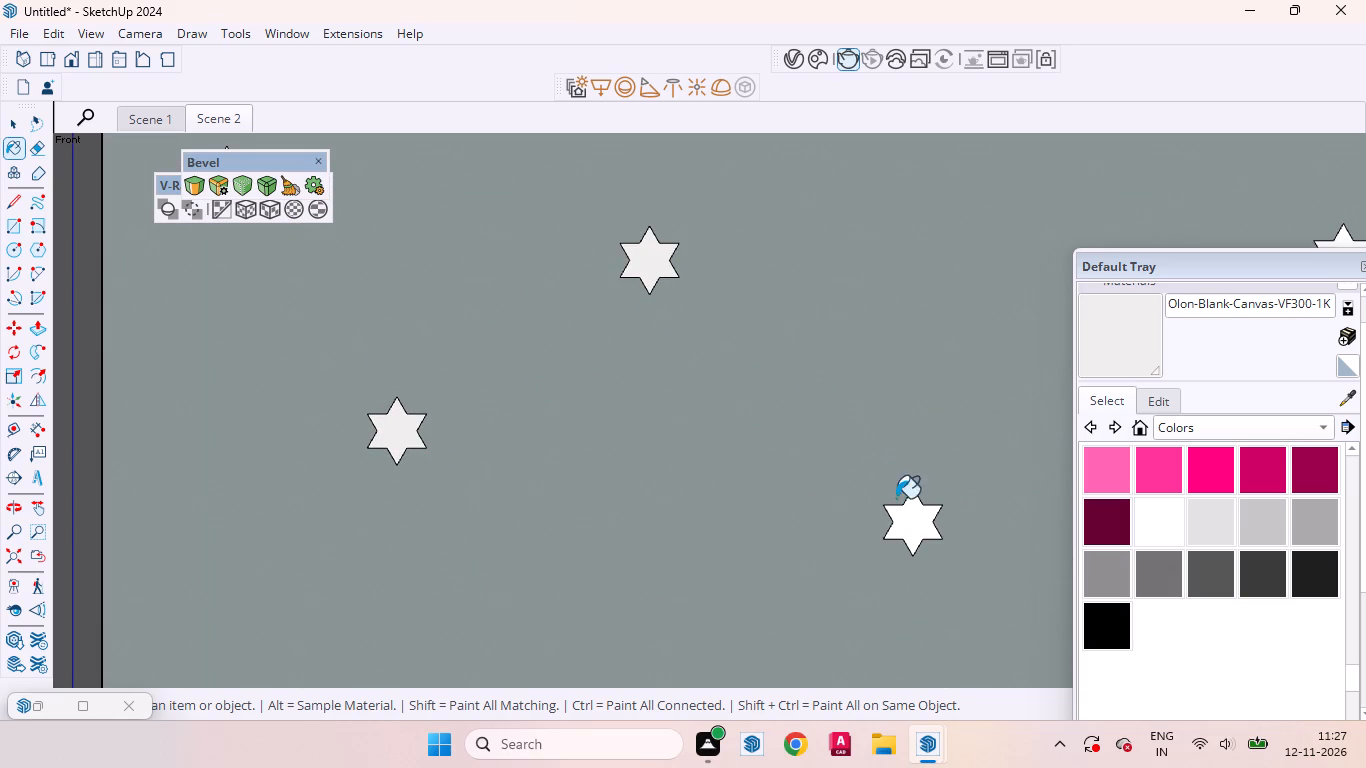
click(913, 525)
Paint the three stars near the mural's top edge above the lower rocket with Olon-Blank-Canvas-VF300-1K.
scroll(451, 370, down, 7)
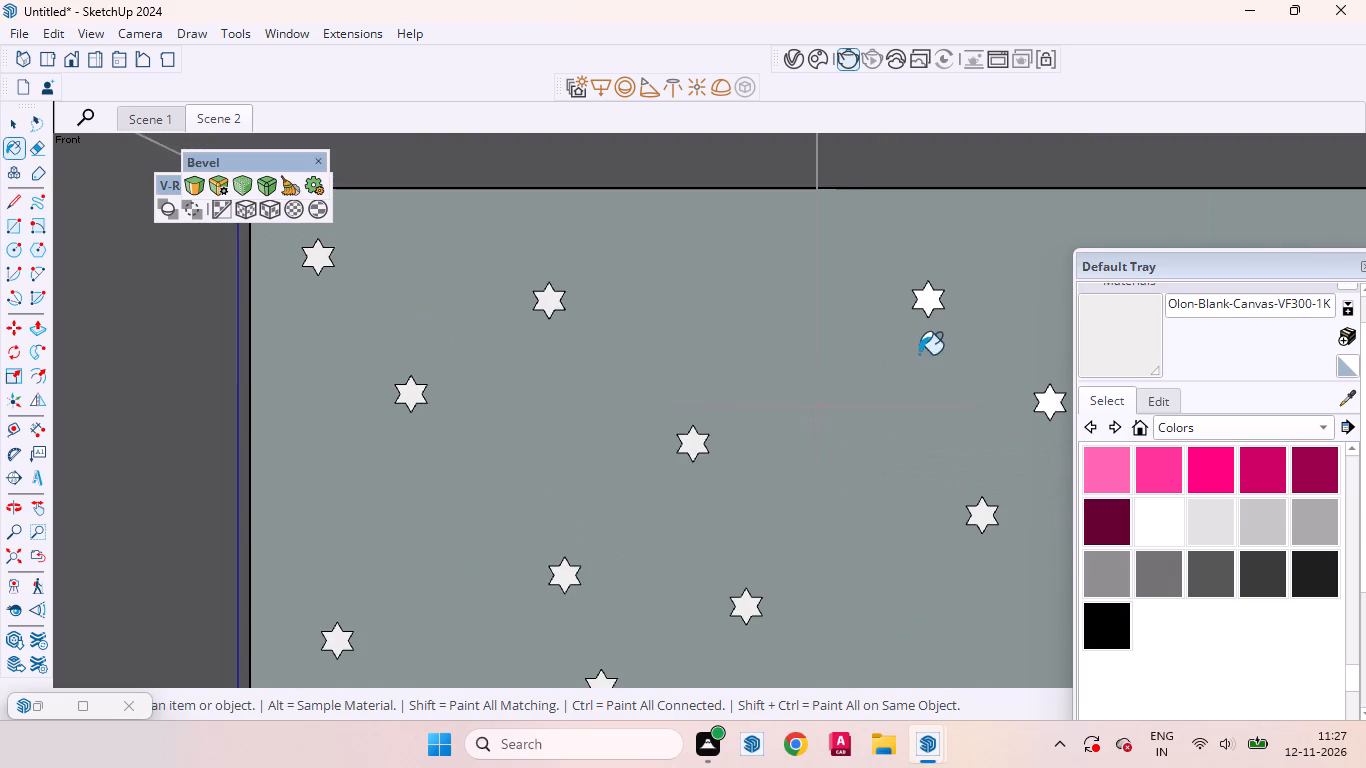
click(928, 306)
scroll(102, 462, down, 3)
scroll(923, 513, up, 2)
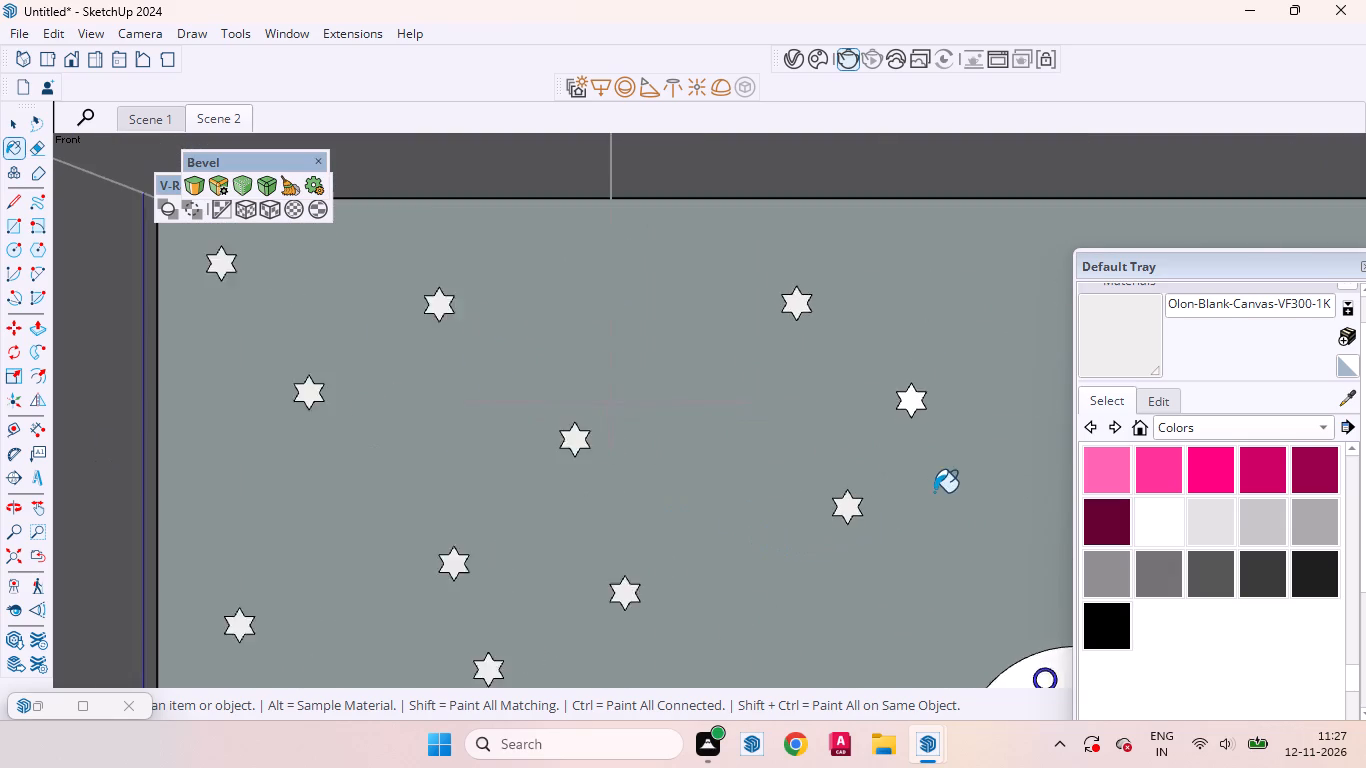
scroll(920, 420, up, 3)
click(909, 392)
scroll(413, 440, down, 8)
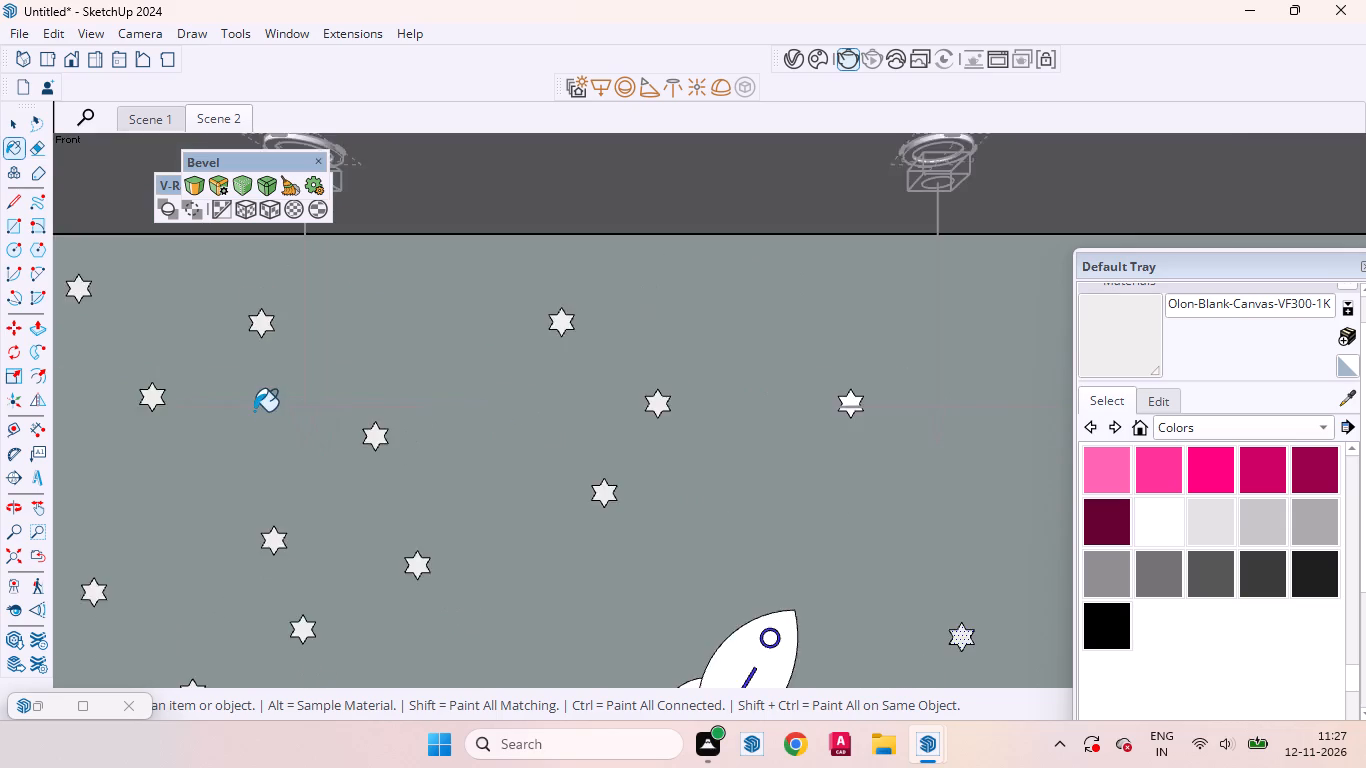
scroll(254, 411, down, 2)
scroll(768, 439, up, 20)
scroll(768, 439, up, 1)
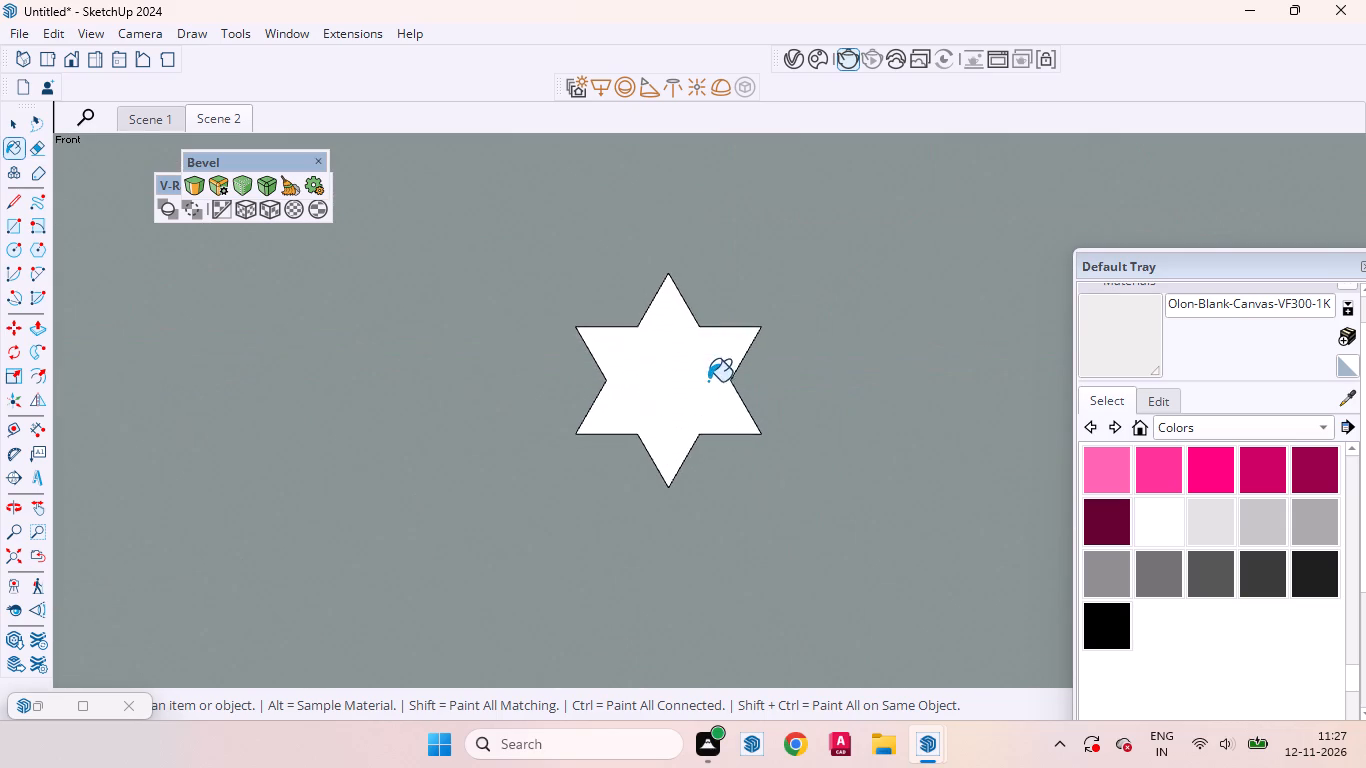
click(685, 393)
Paint the four stars surrounding the upper rocket with Olon-Blank-Canvas-VF300-1K.
scroll(487, 382, down, 20)
scroll(487, 382, down, 1)
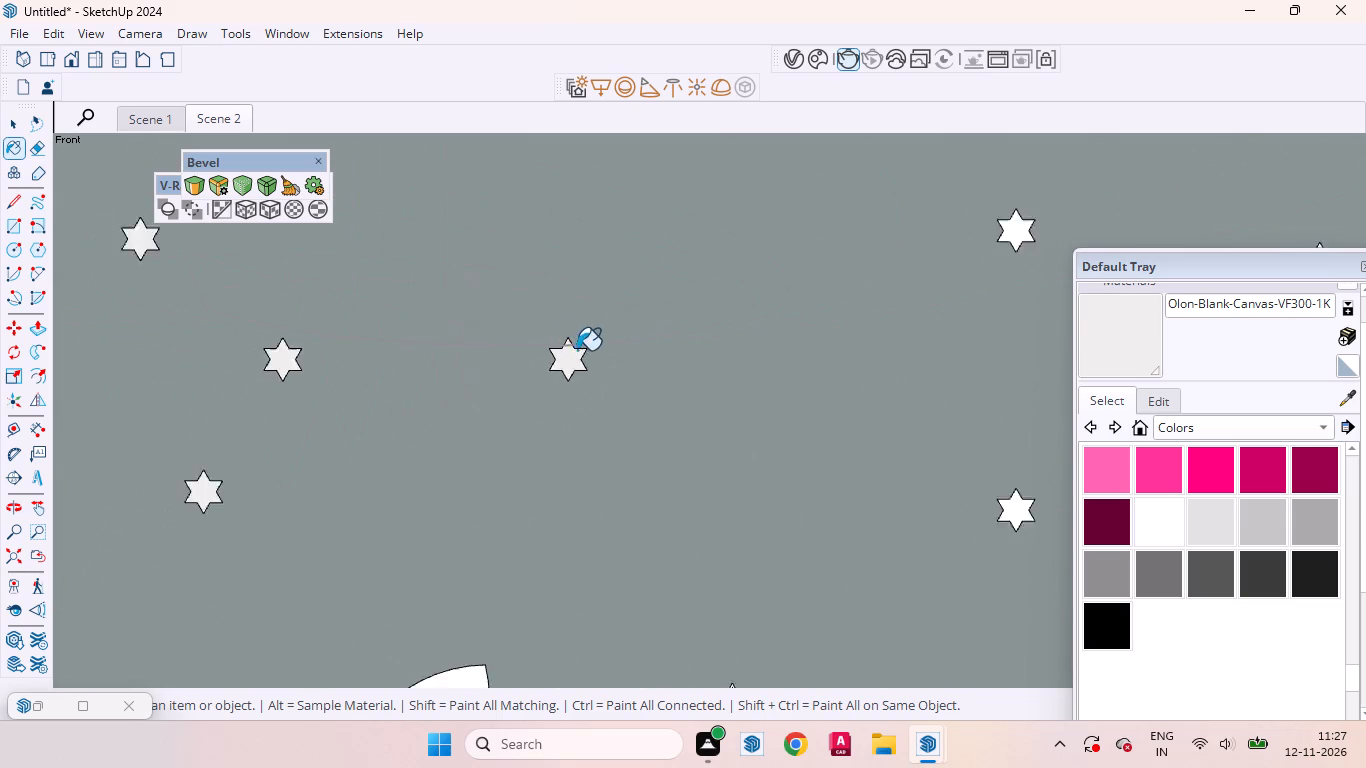
scroll(577, 350, down, 5)
scroll(686, 563, up, 11)
scroll(550, 547, down, 8)
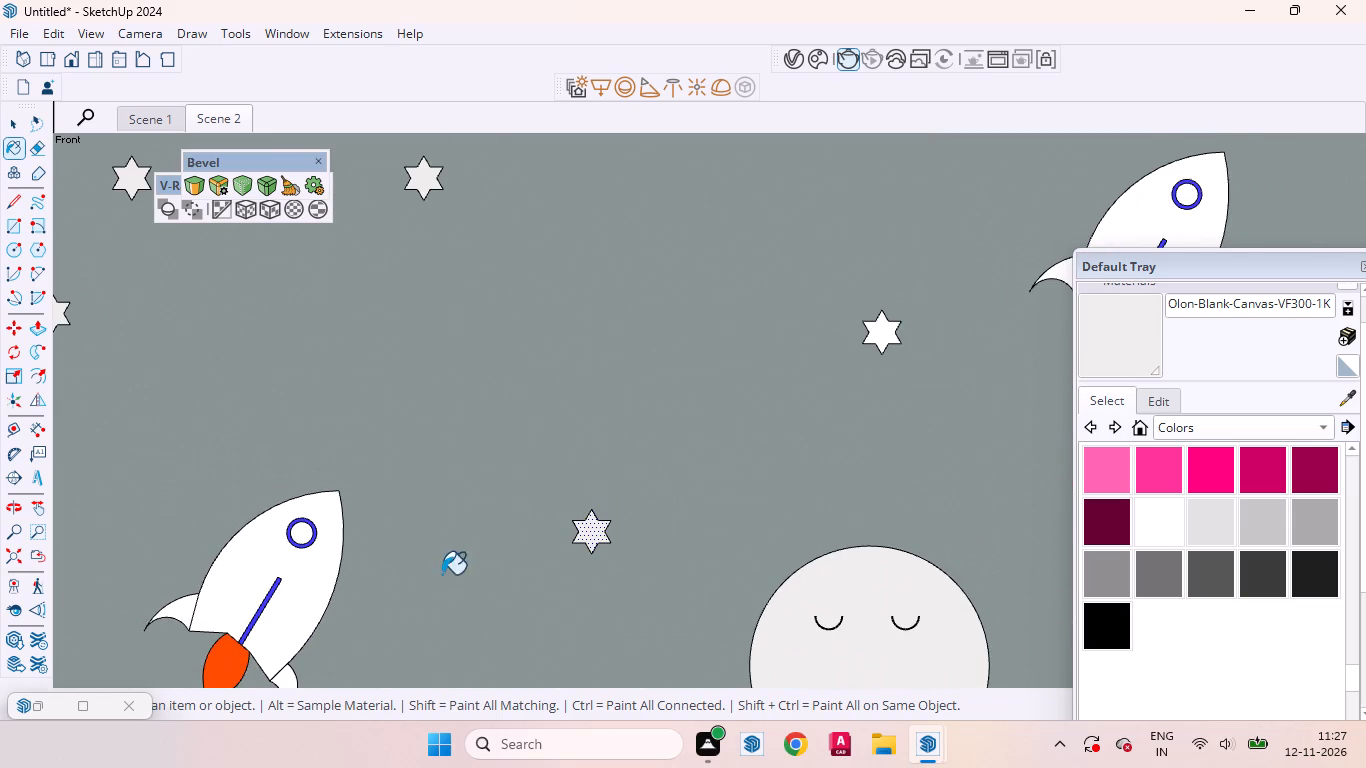
click(882, 337)
scroll(705, 457, down, 8)
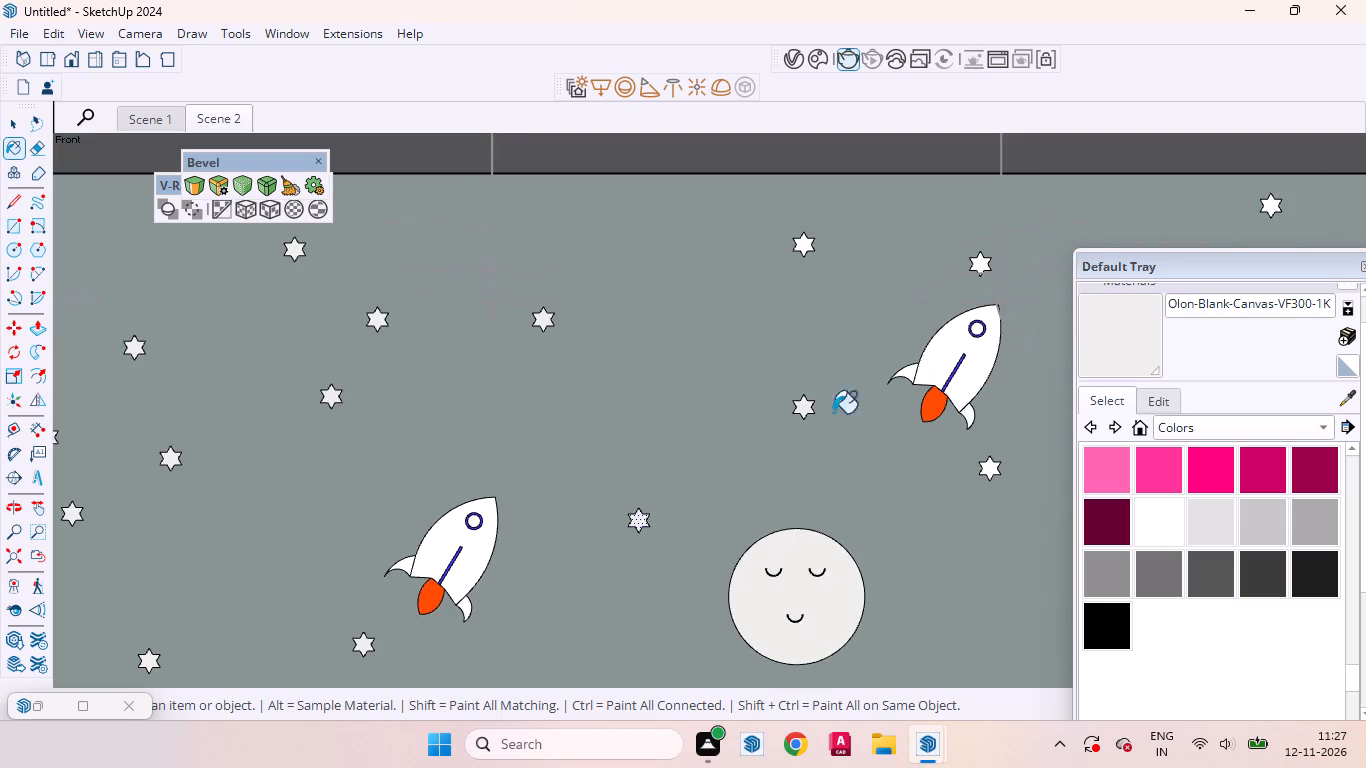
scroll(813, 246, up, 6)
click(803, 244)
scroll(434, 321, up, 3)
scroll(373, 332, down, 5)
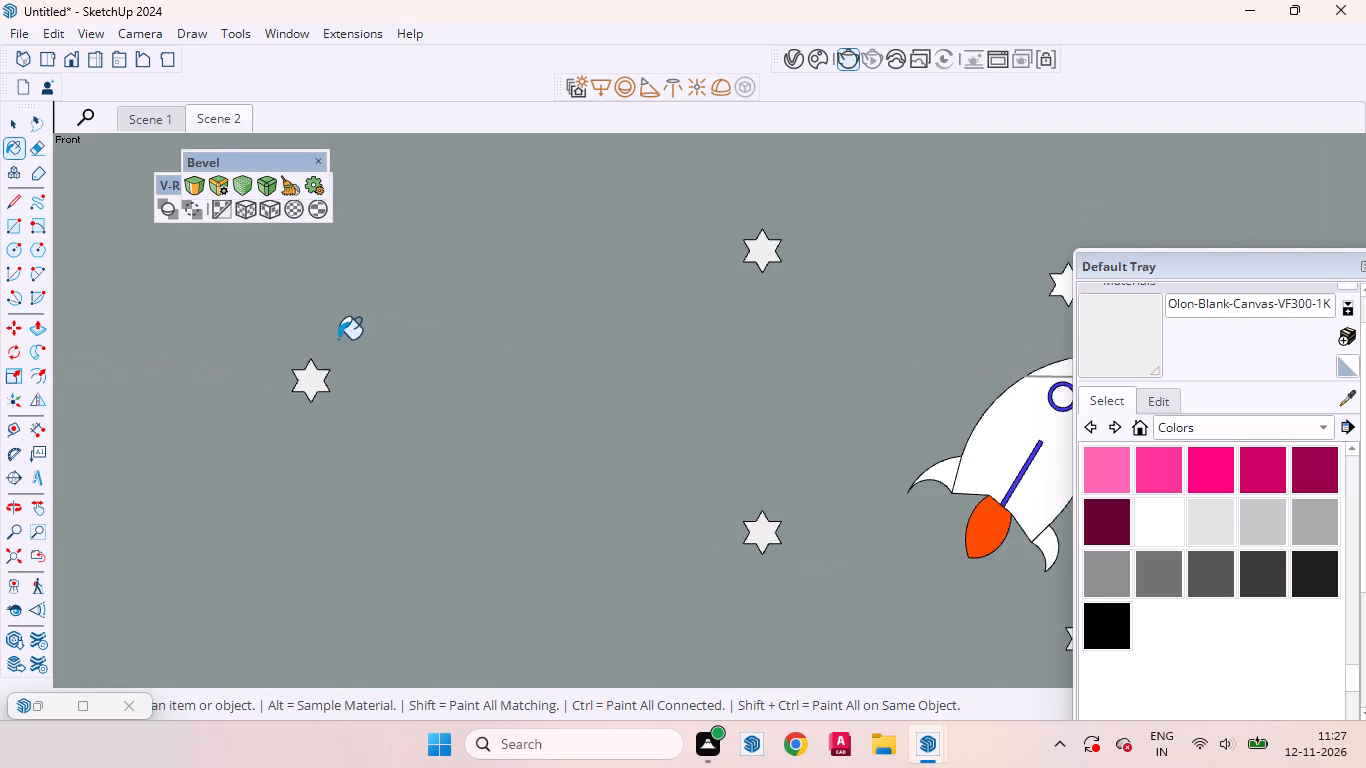
scroll(338, 339, down, 2)
scroll(1044, 304, up, 9)
click(928, 293)
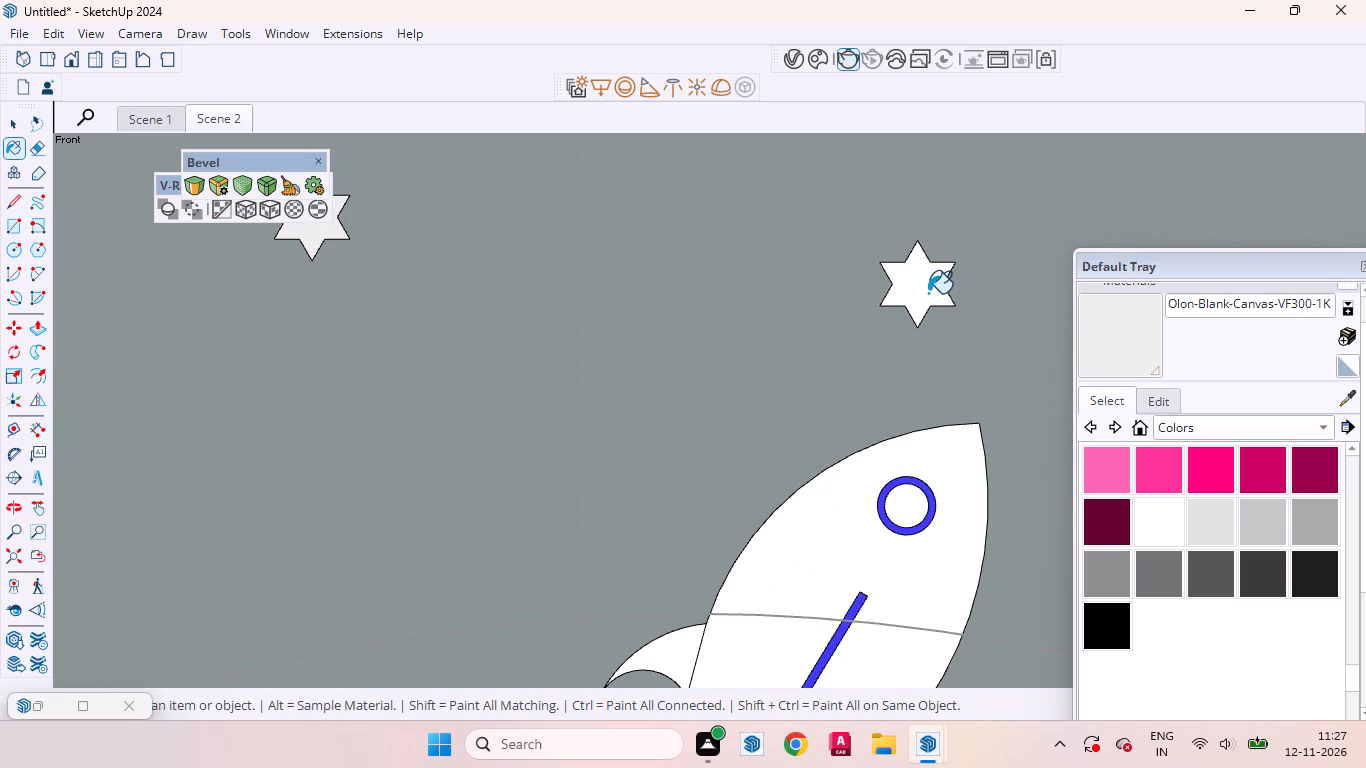
scroll(722, 288, down, 4)
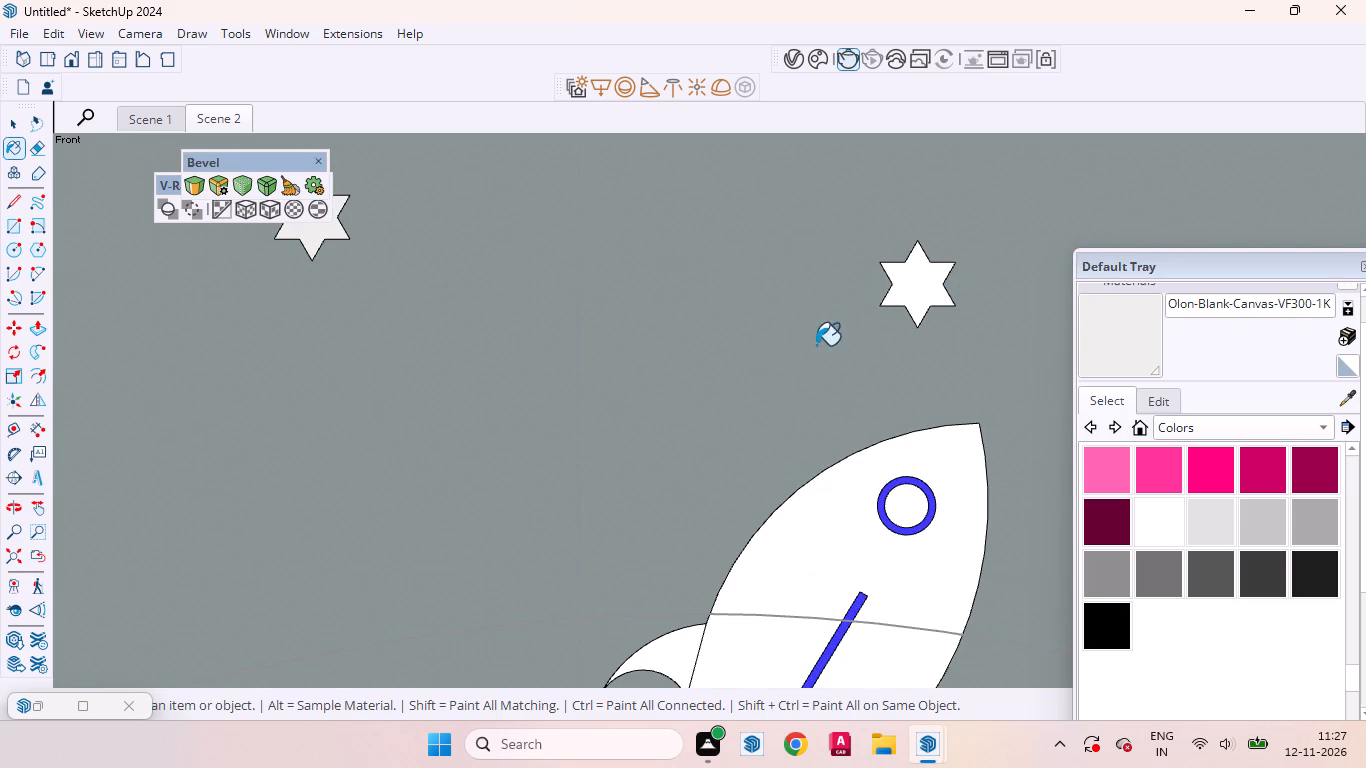
scroll(676, 353, down, 9)
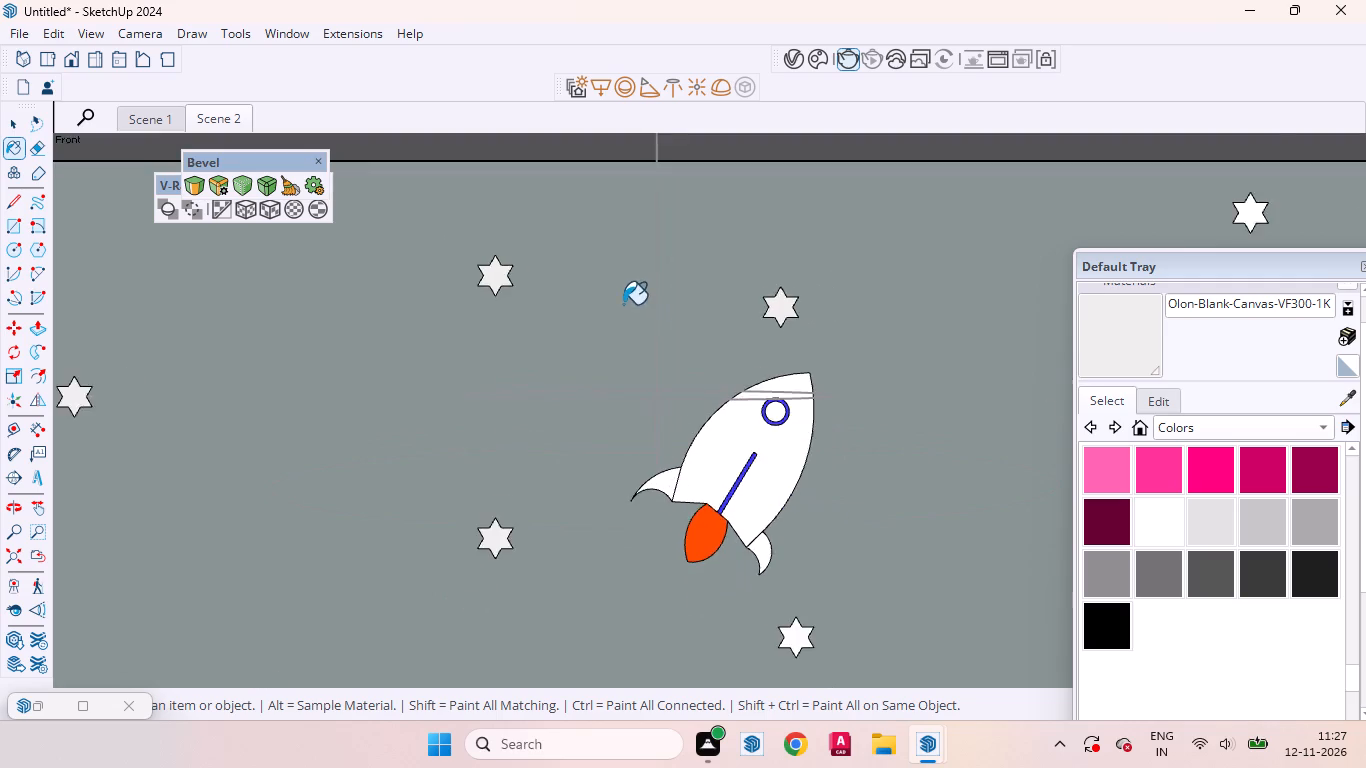
scroll(623, 304, down, 2)
scroll(779, 562, up, 7)
click(735, 508)
Paint the six stars between the upper rocket and the mural's right edge, down to the clouds, with Olon-Blank-Canvas-VF300-1K.
scroll(377, 527, down, 5)
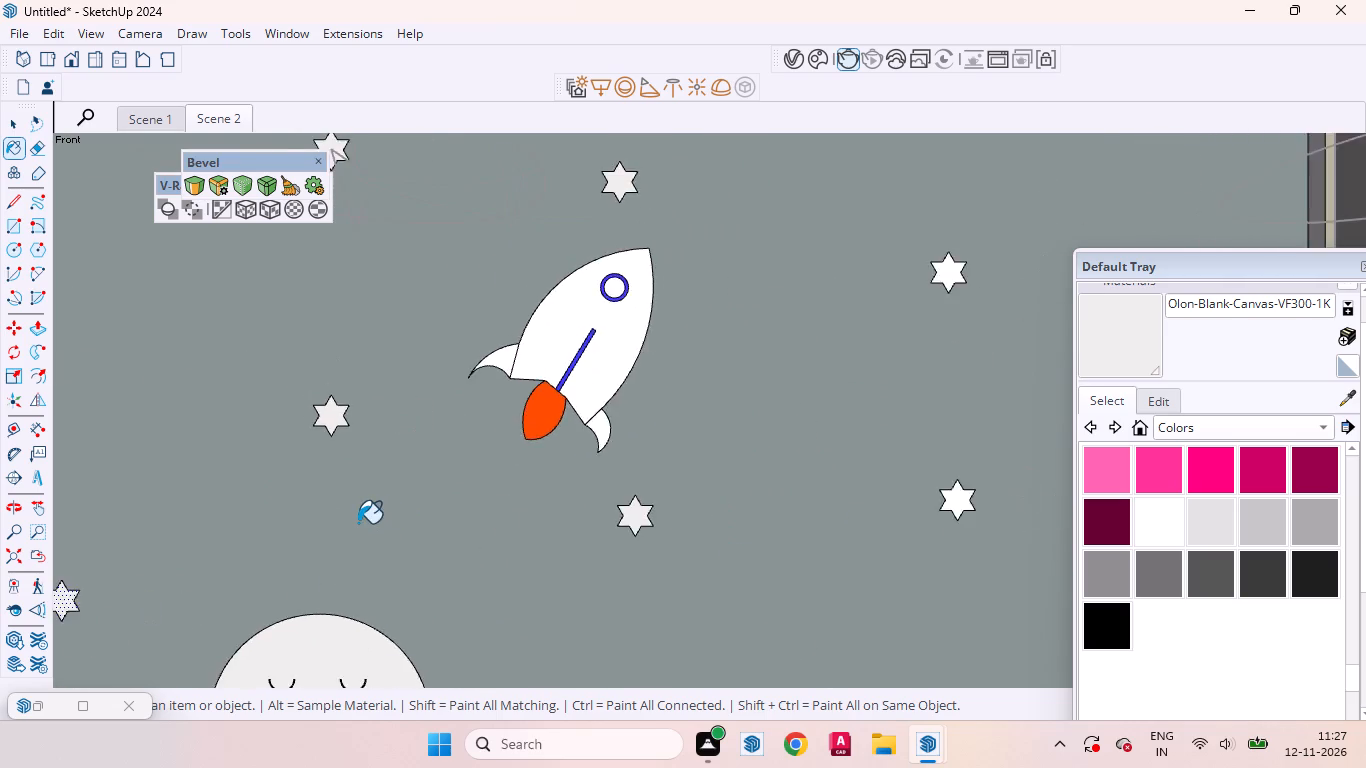
scroll(358, 523, down, 3)
scroll(899, 205, up, 9)
click(871, 224)
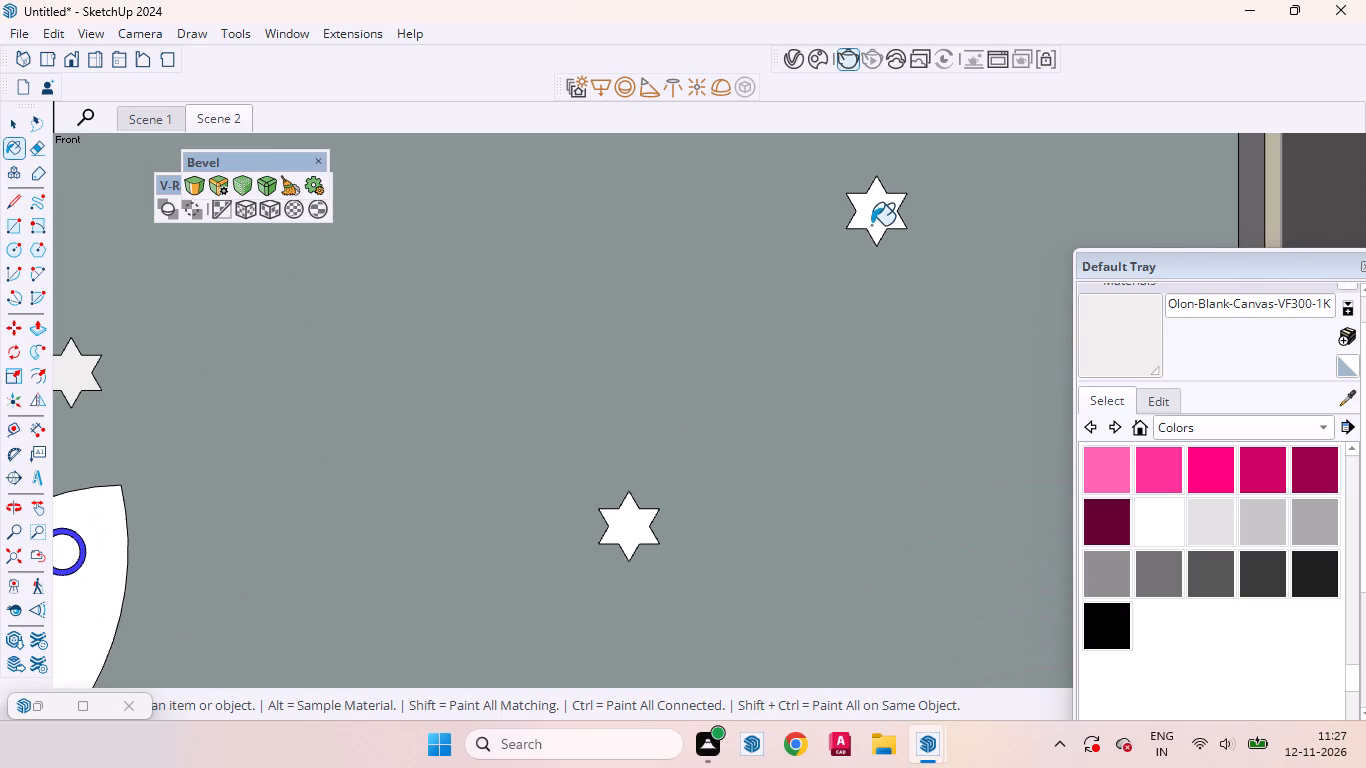
click(628, 531)
scroll(623, 316, down, 8)
scroll(828, 551, up, 3)
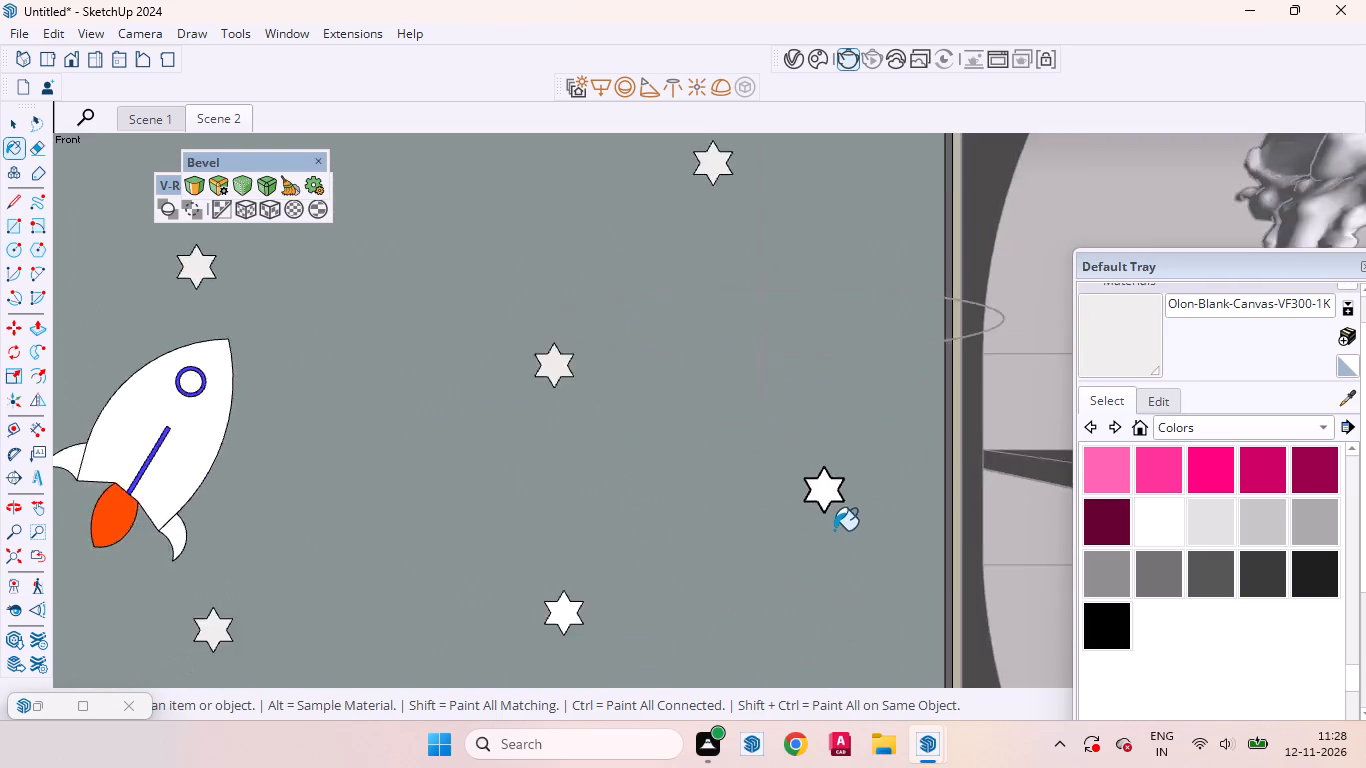
scroll(834, 530, up, 4)
click(828, 489)
scroll(785, 410, down, 7)
scroll(707, 620, up, 4)
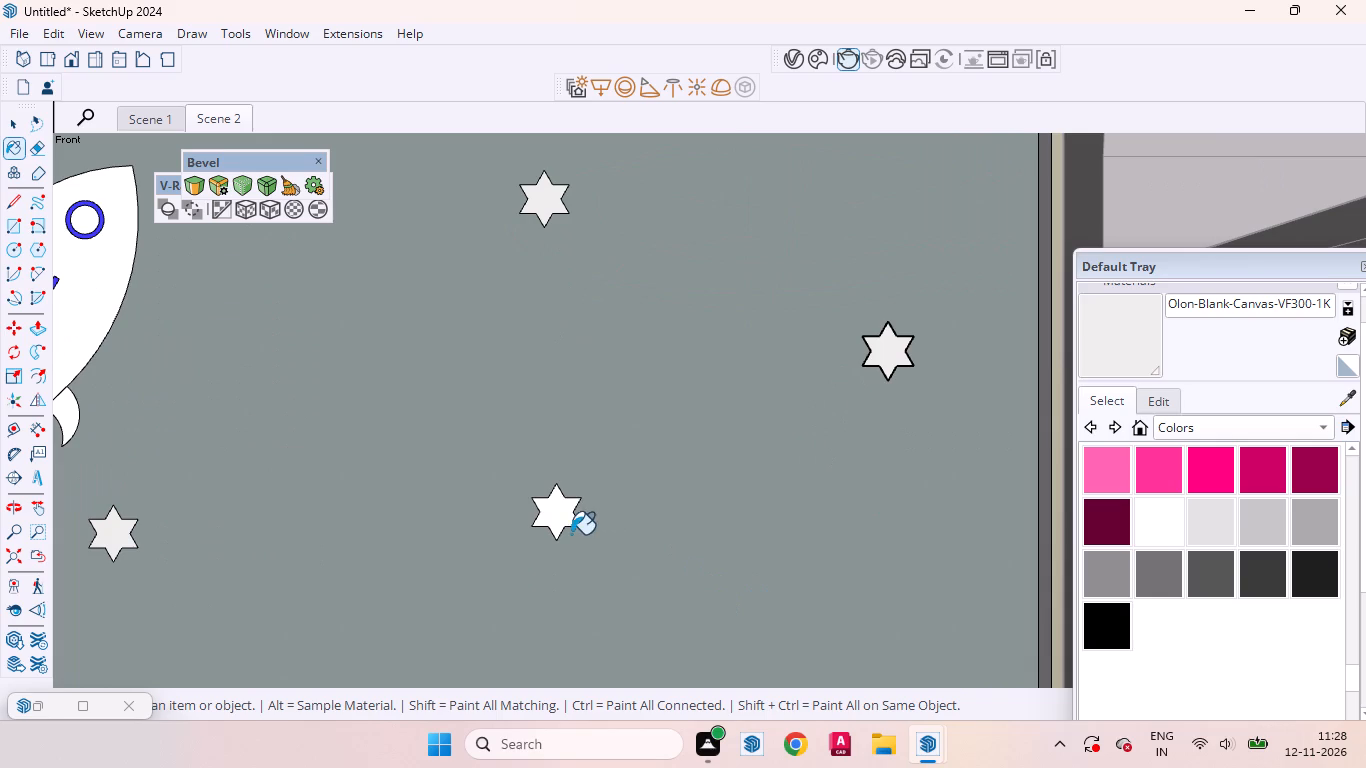
click(552, 525)
scroll(816, 387, down, 10)
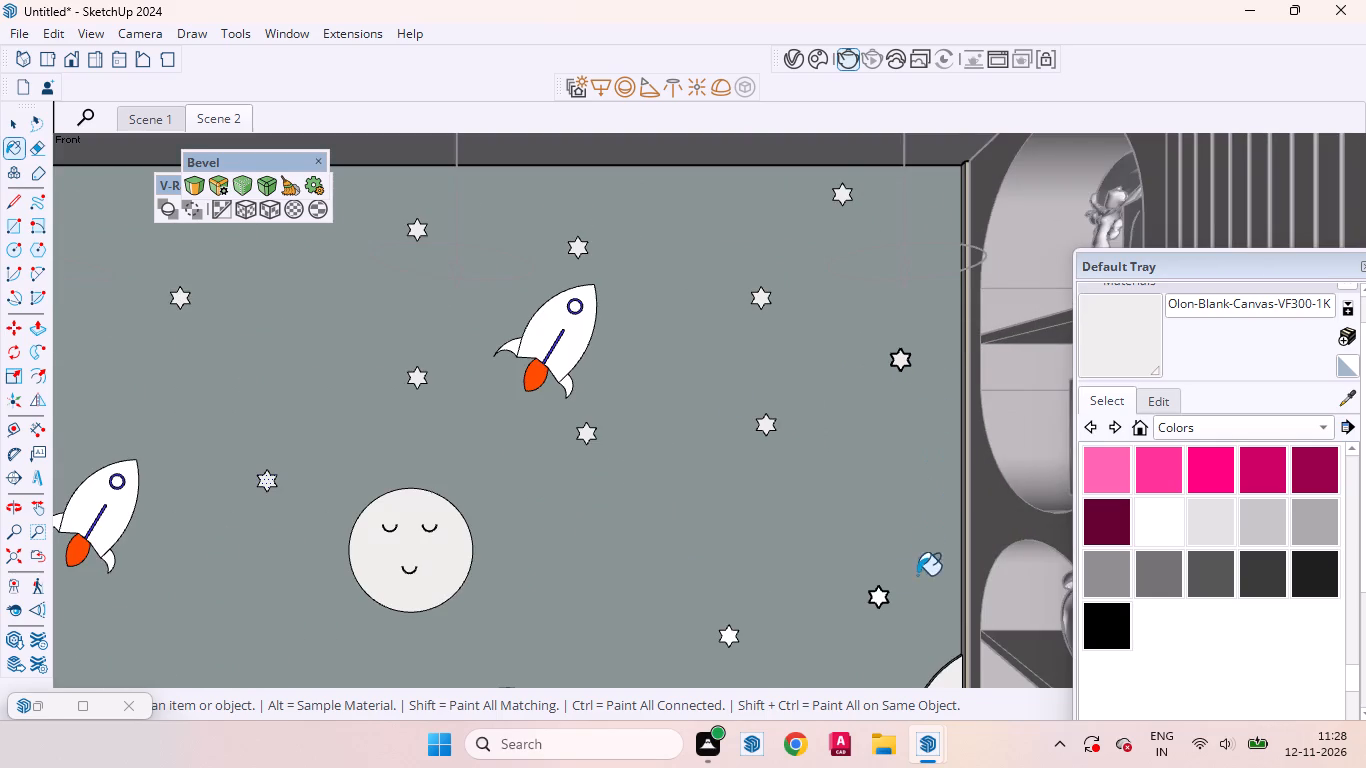
scroll(882, 596, up, 7)
click(877, 594)
scroll(931, 455, down, 8)
scroll(711, 645, up, 7)
click(798, 492)
scroll(951, 518, down, 6)
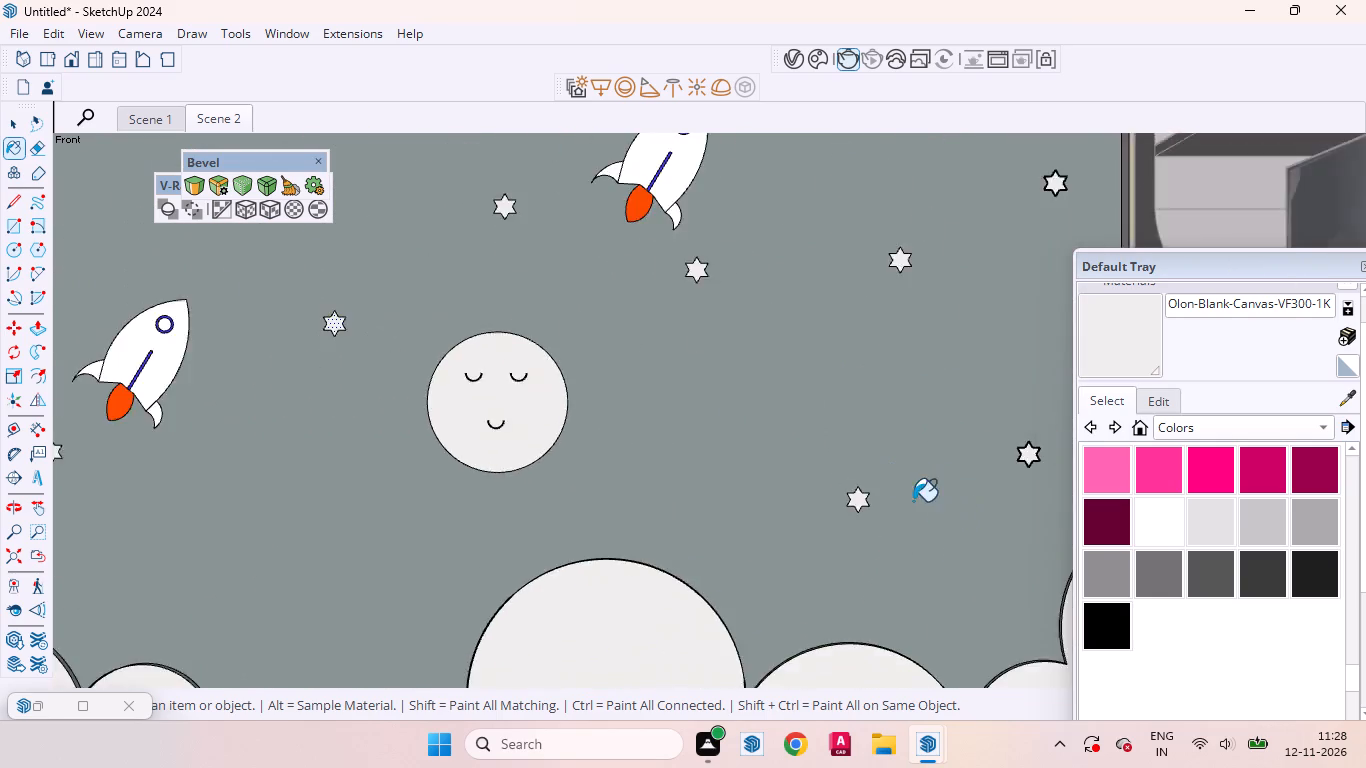
scroll(913, 501, down, 8)
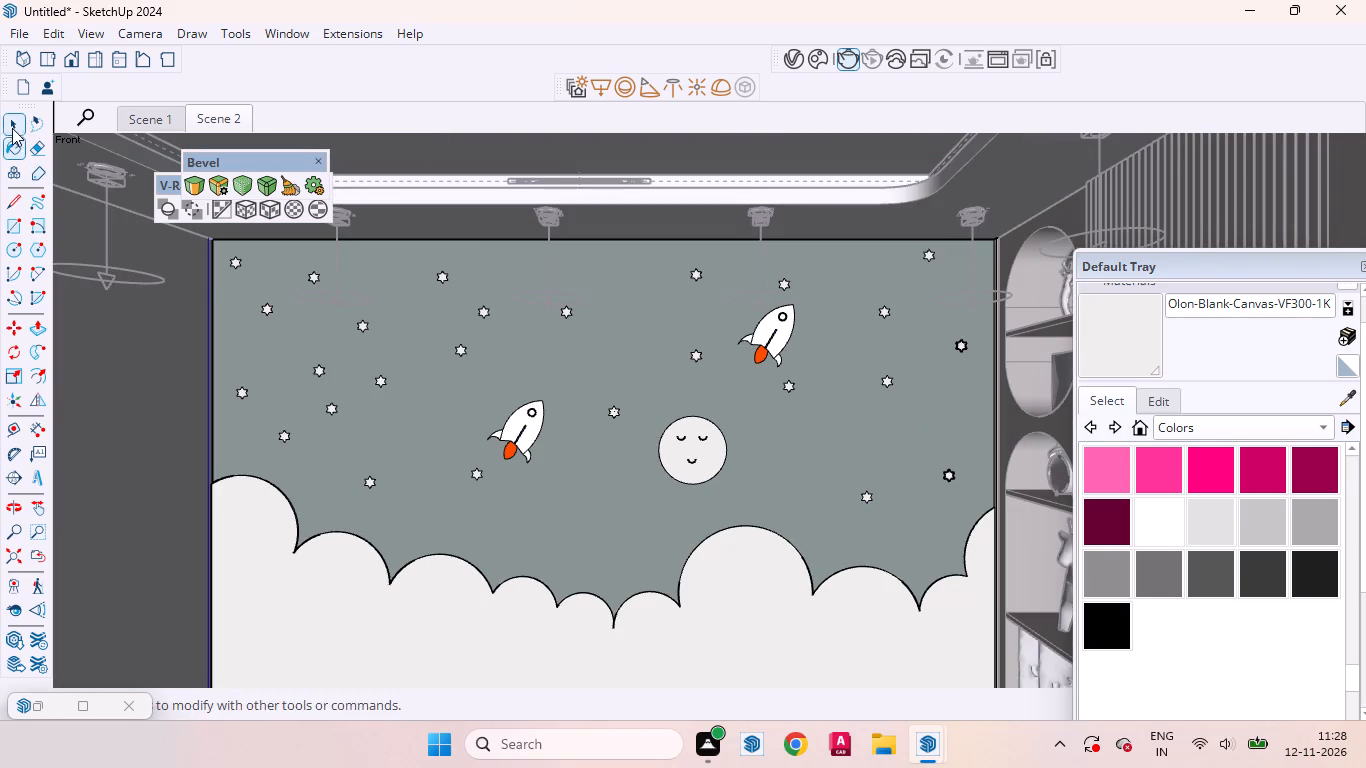
click(12, 125)
scroll(448, 424, up, 5)
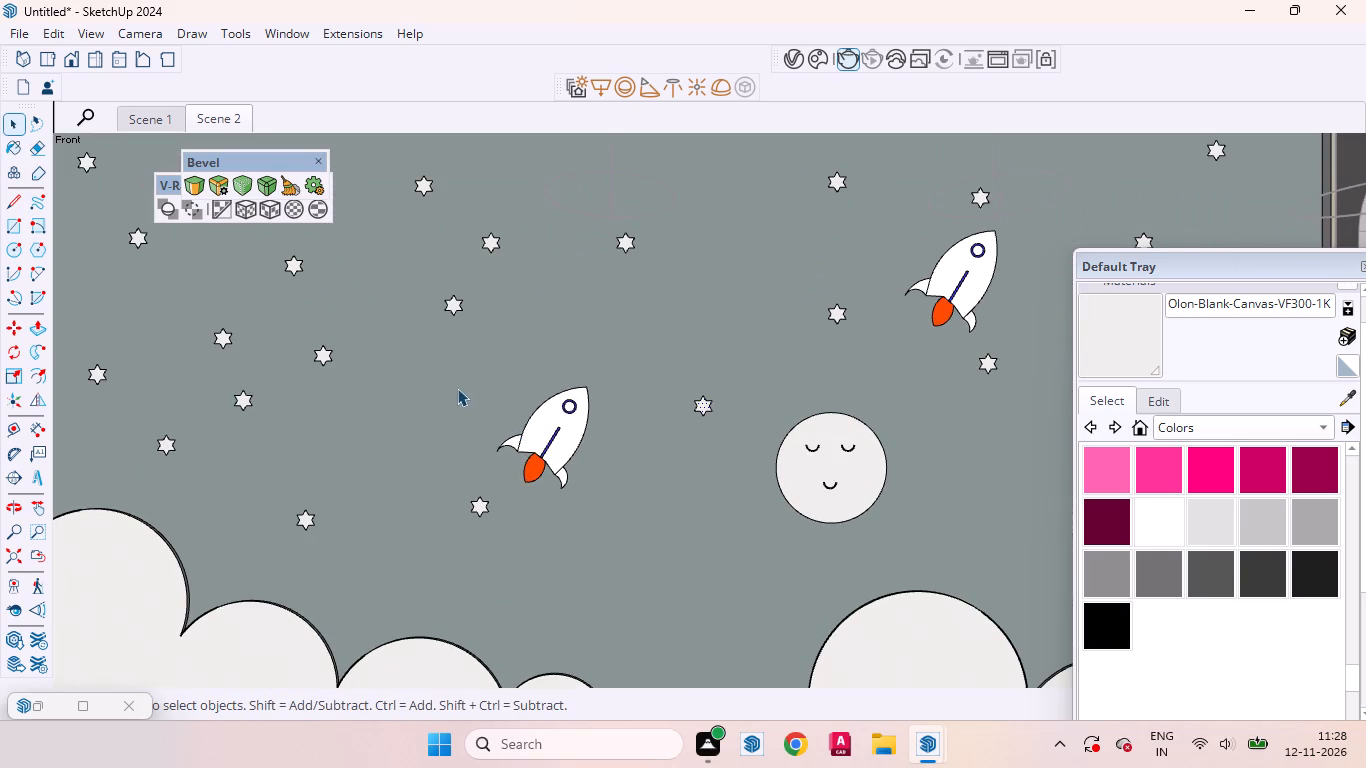
Copy the lower rocket horizontally to the mural area between the moon and the mural's right edge.
drag(445, 374, 637, 496)
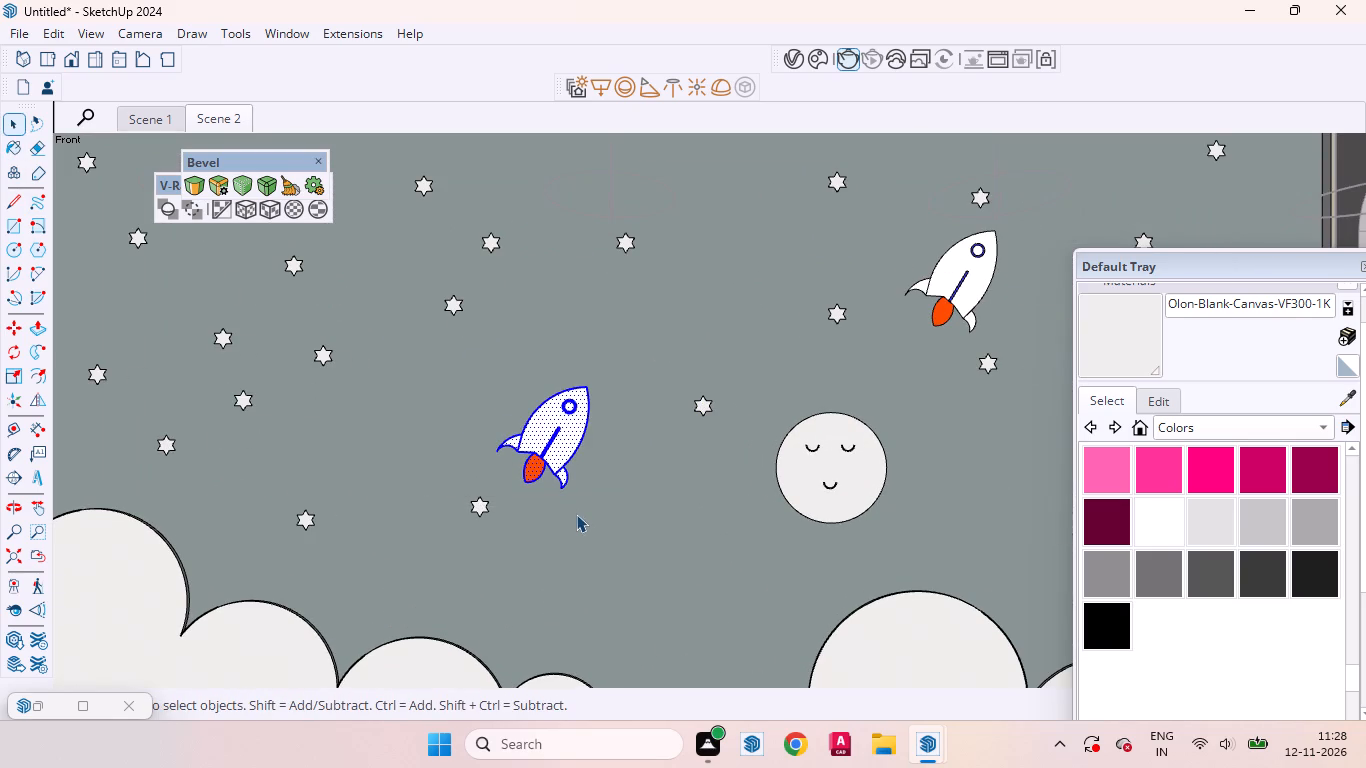
key(m)
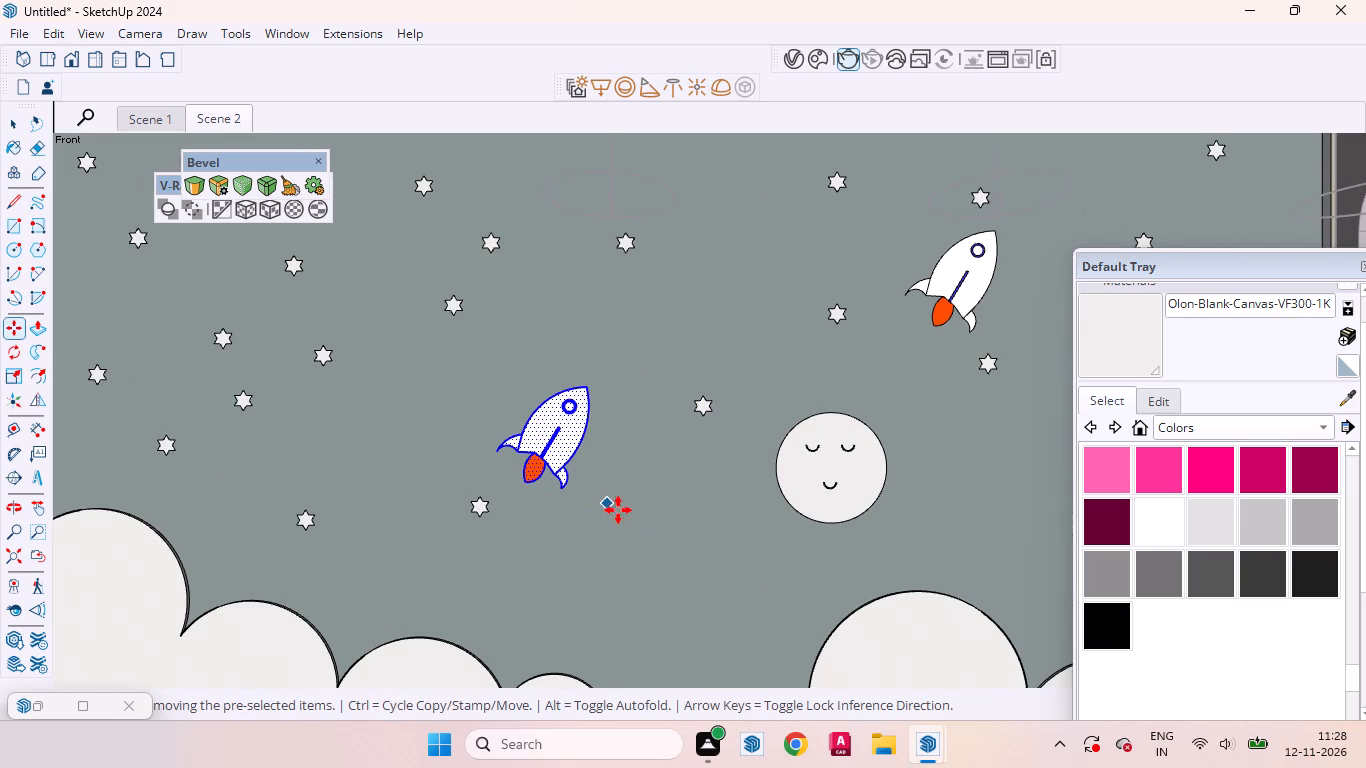
click(554, 512)
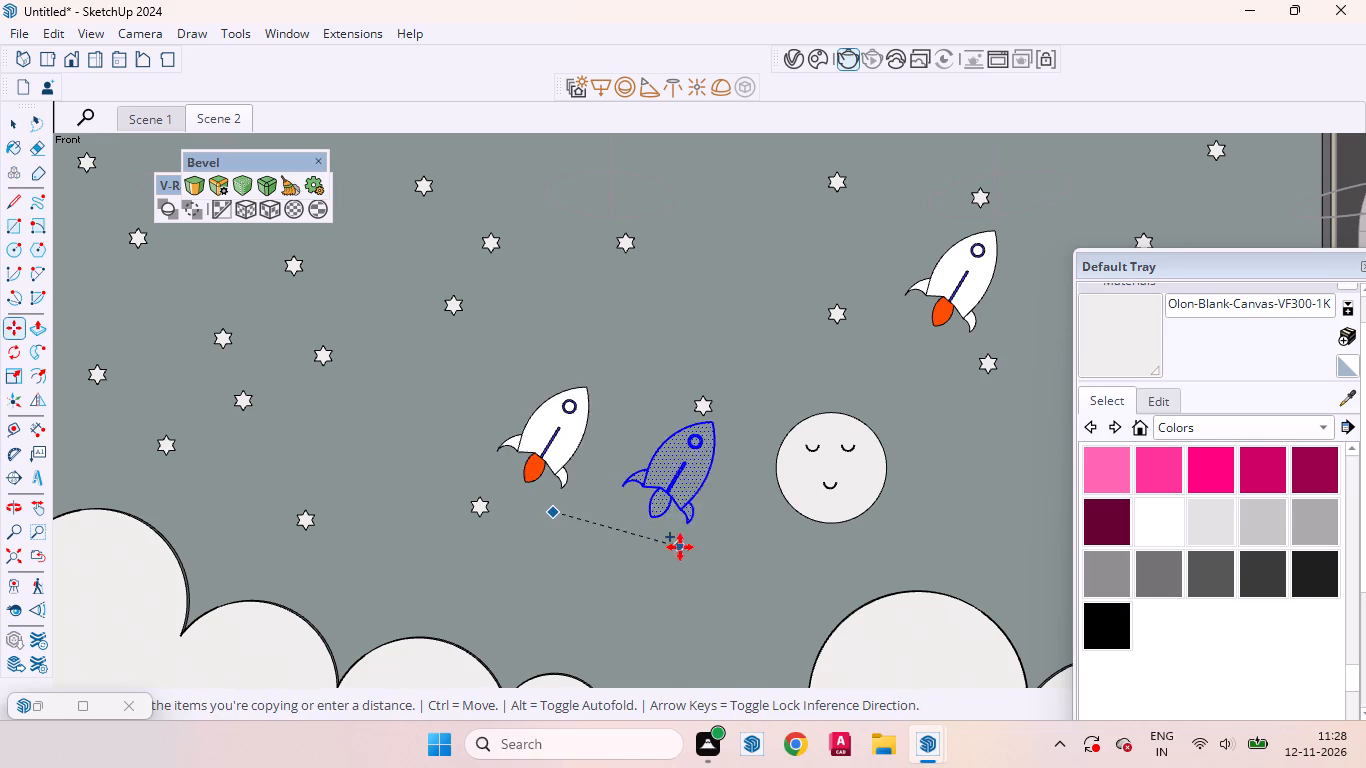
scroll(624, 546, down, 6)
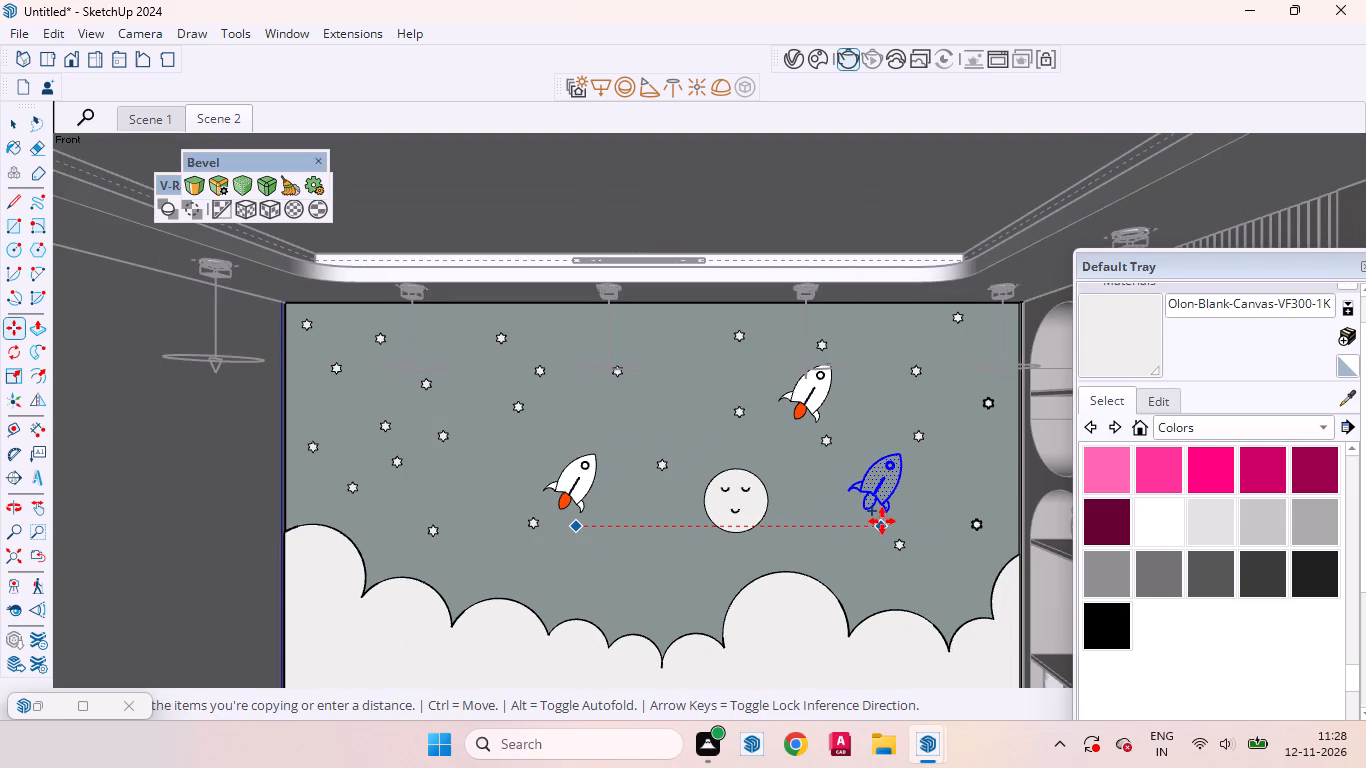
click(940, 517)
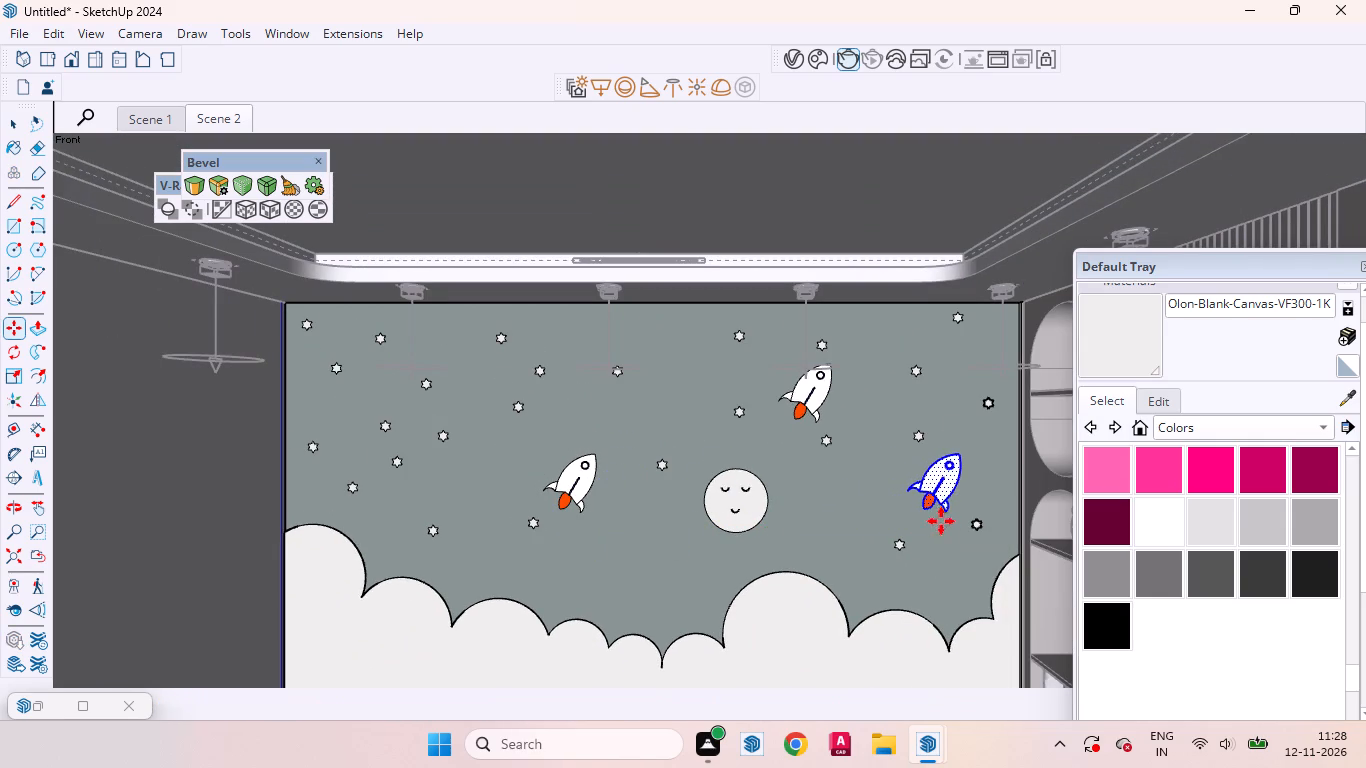
key(space)
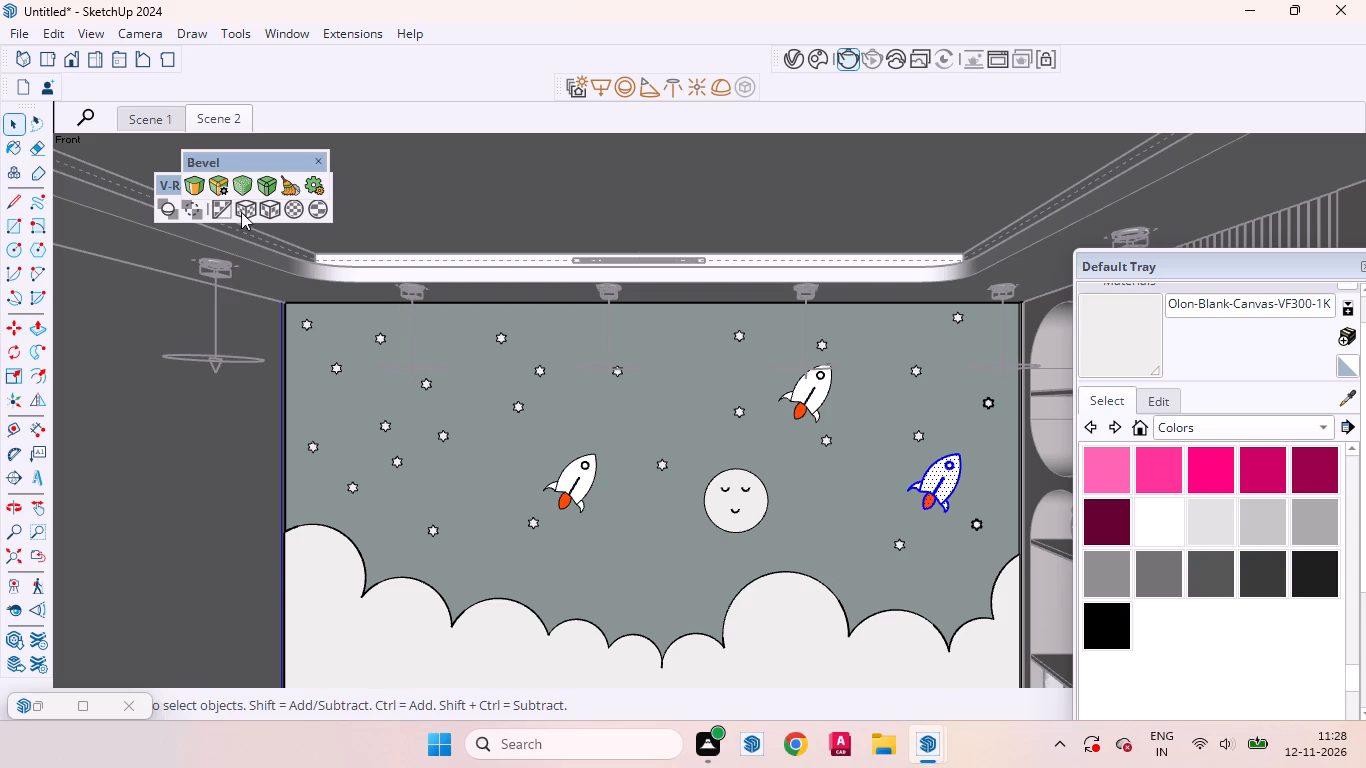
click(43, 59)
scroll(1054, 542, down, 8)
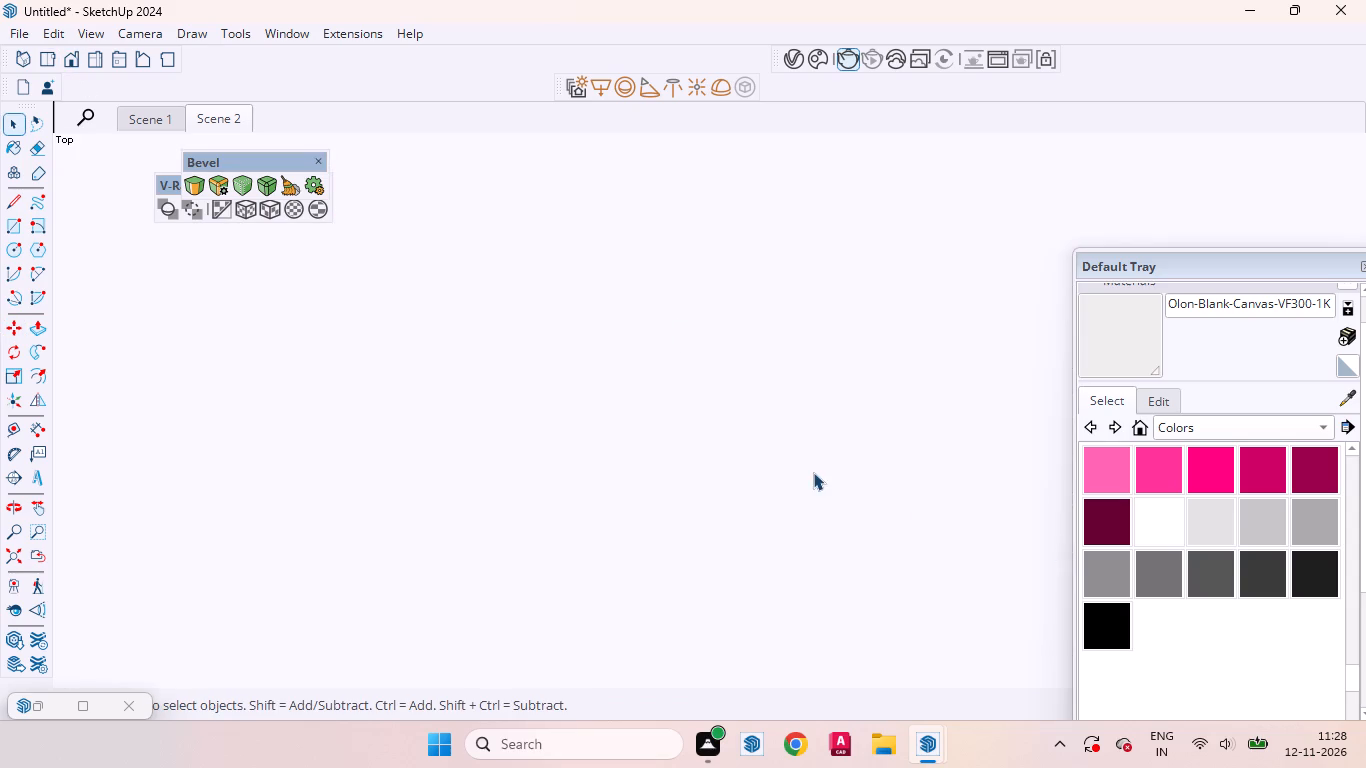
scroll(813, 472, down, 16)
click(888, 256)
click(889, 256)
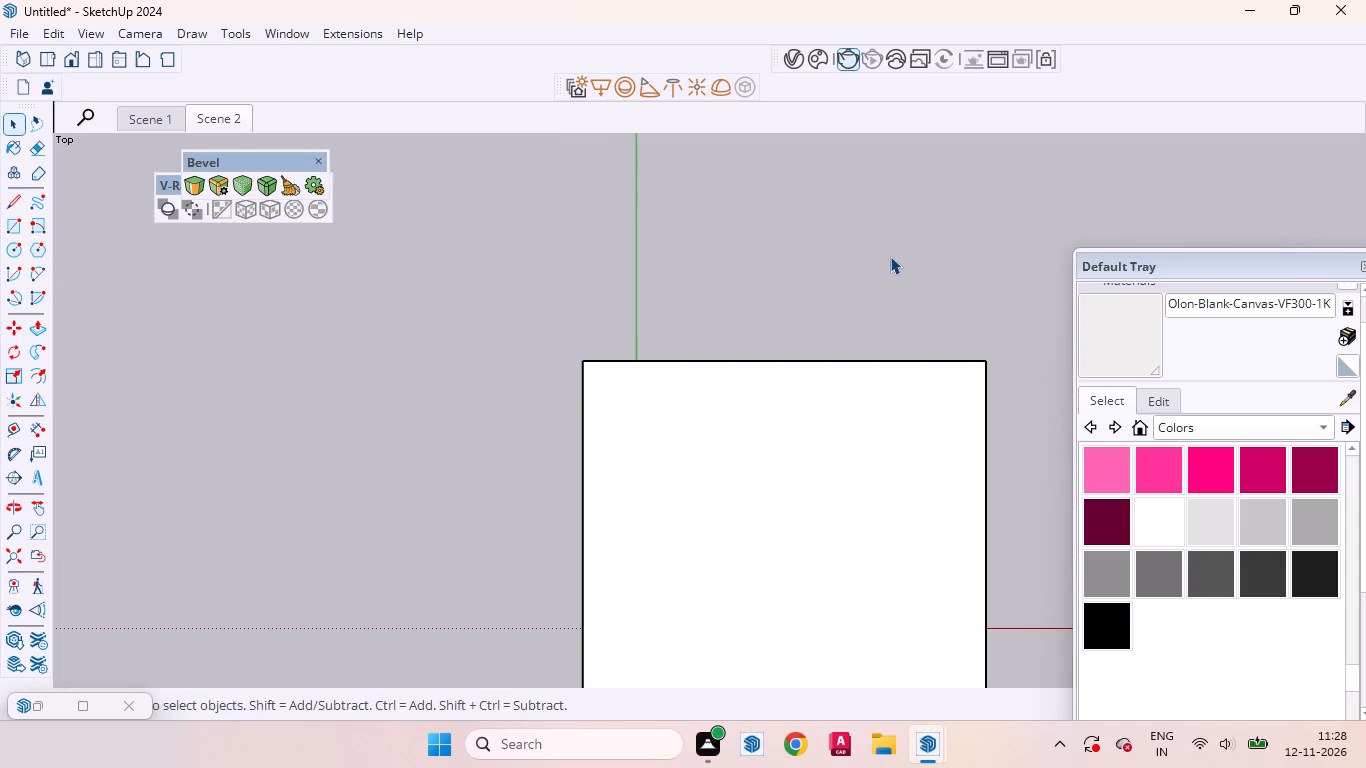
Recall Scene 1 and examine the mural, display shelves and wardrobe closely in the running V-Ray render.
click(146, 122)
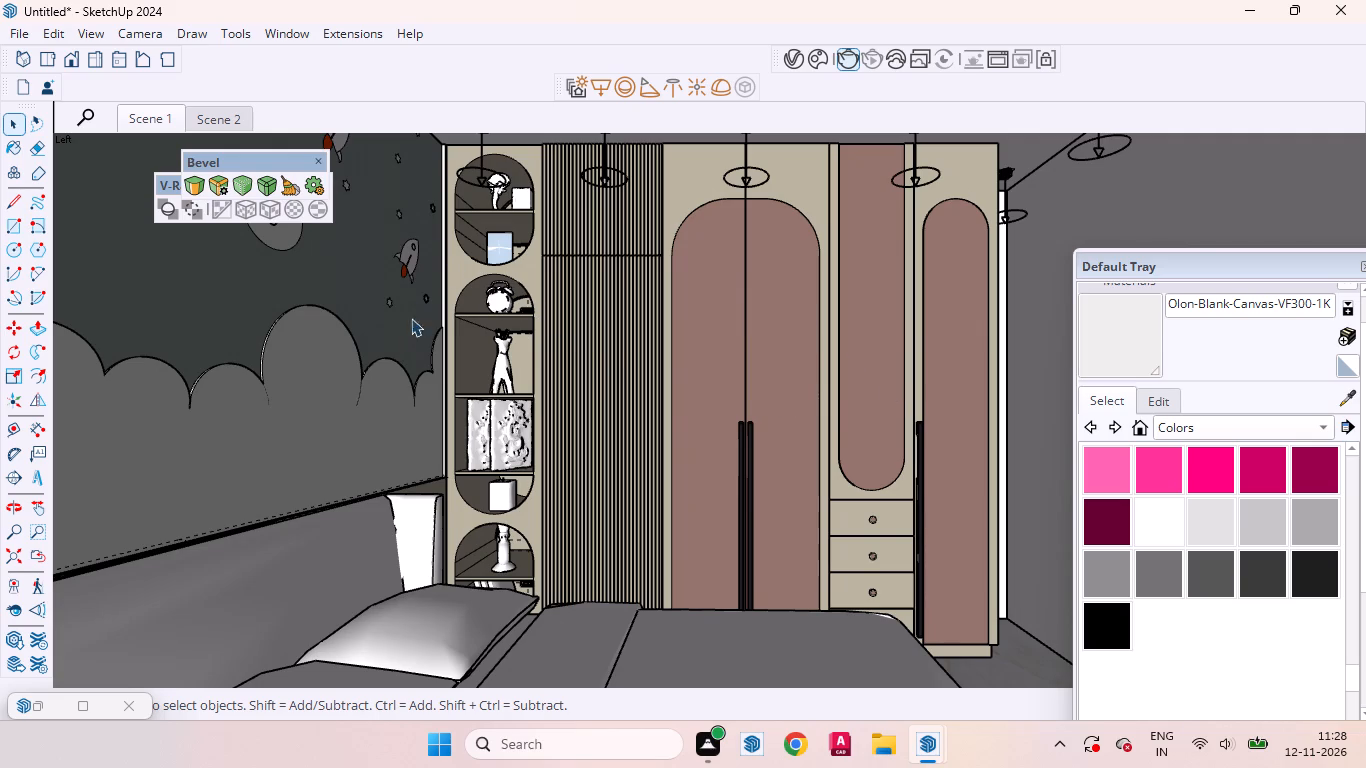
click(936, 761)
click(1072, 633)
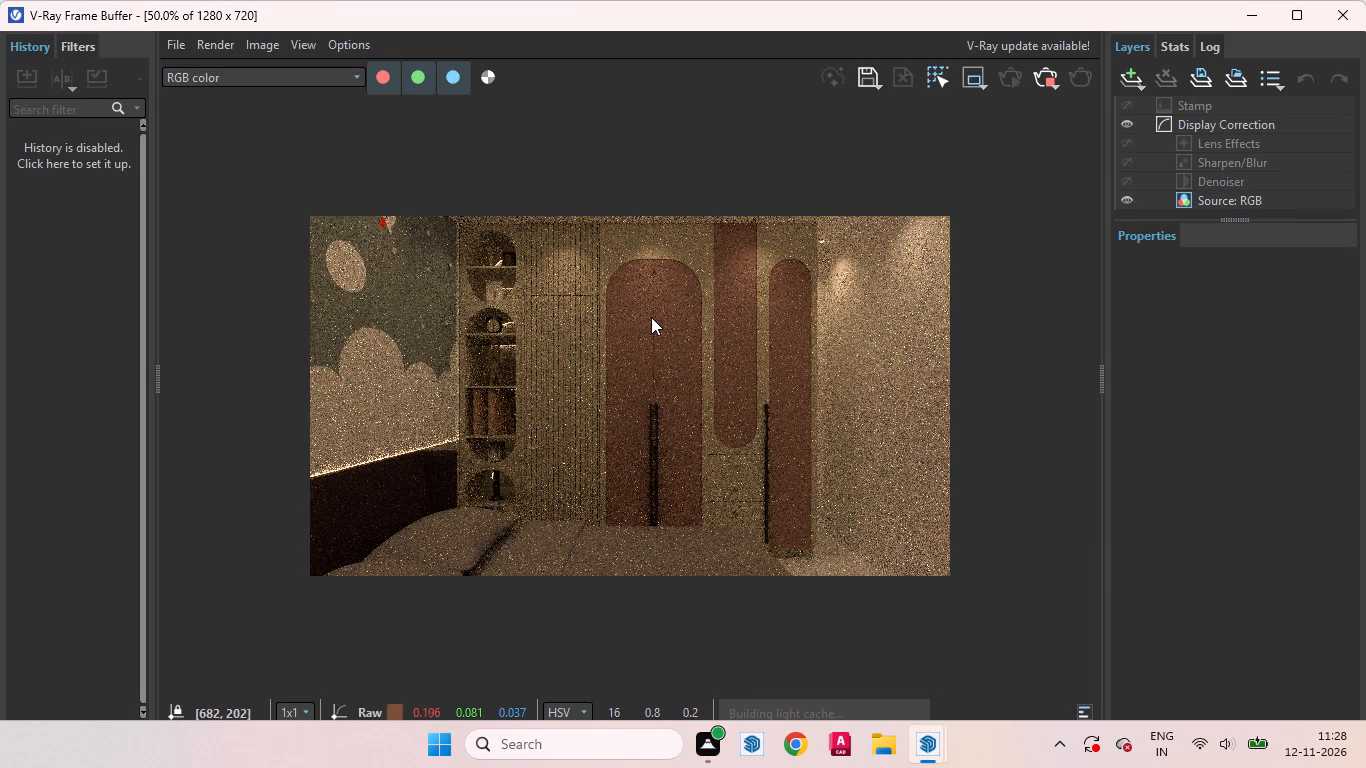
scroll(586, 343, up, 1)
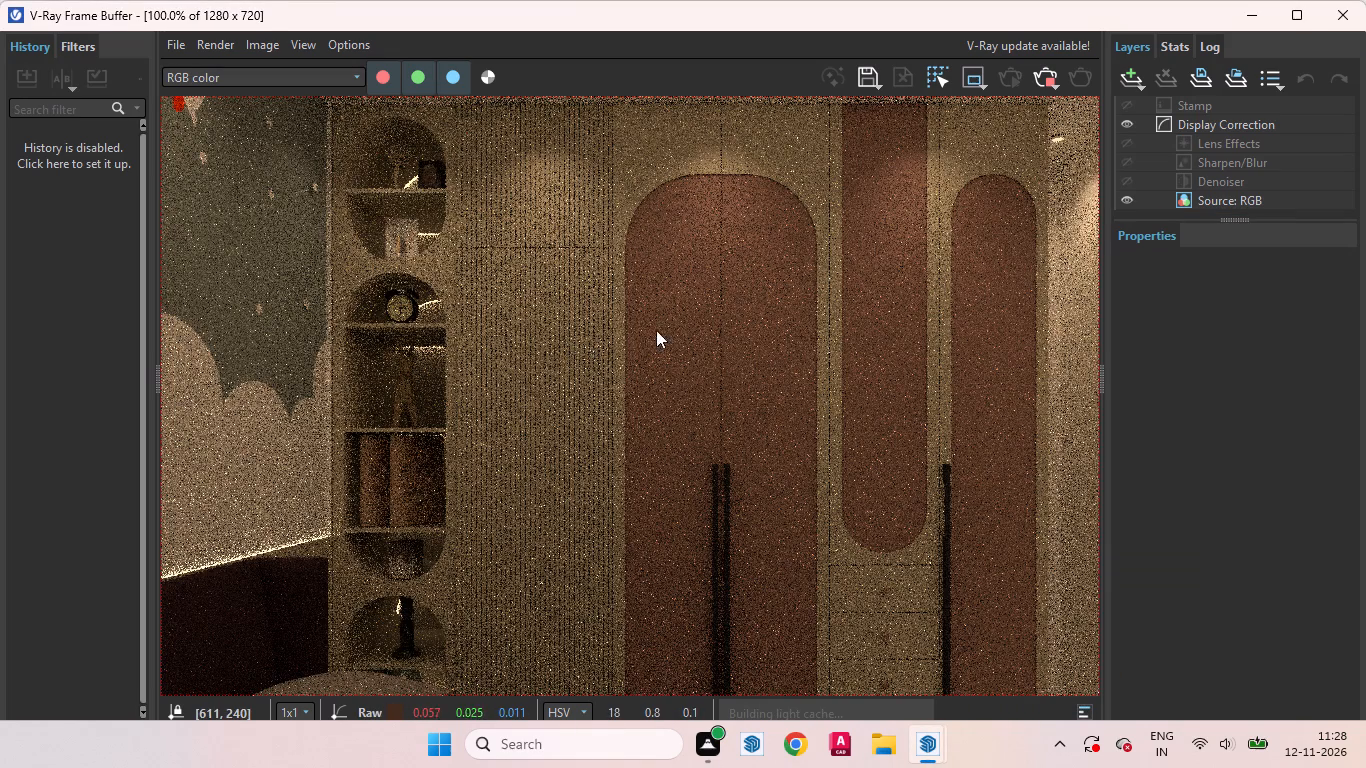
scroll(670, 345, down, 1)
scroll(491, 292, up, 1)
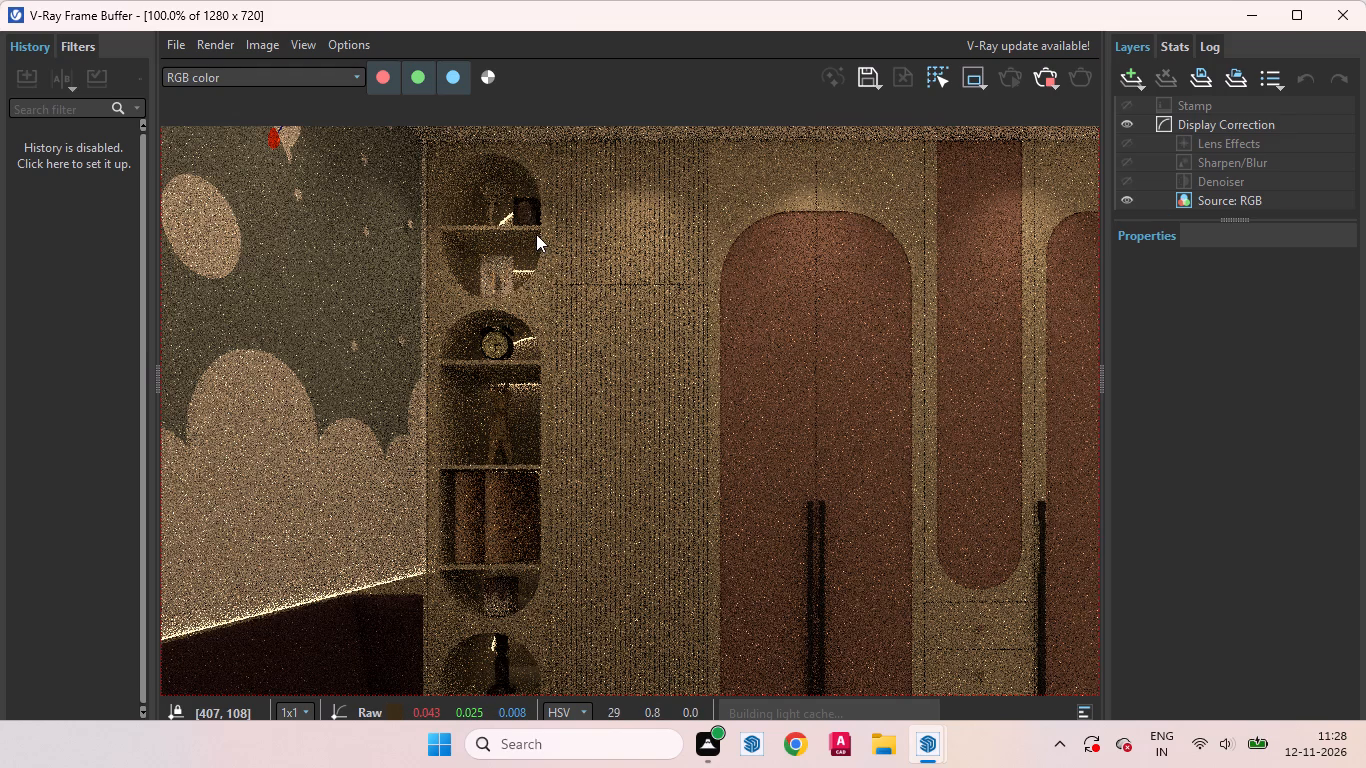
scroll(496, 186, up, 2)
scroll(601, 253, down, 2)
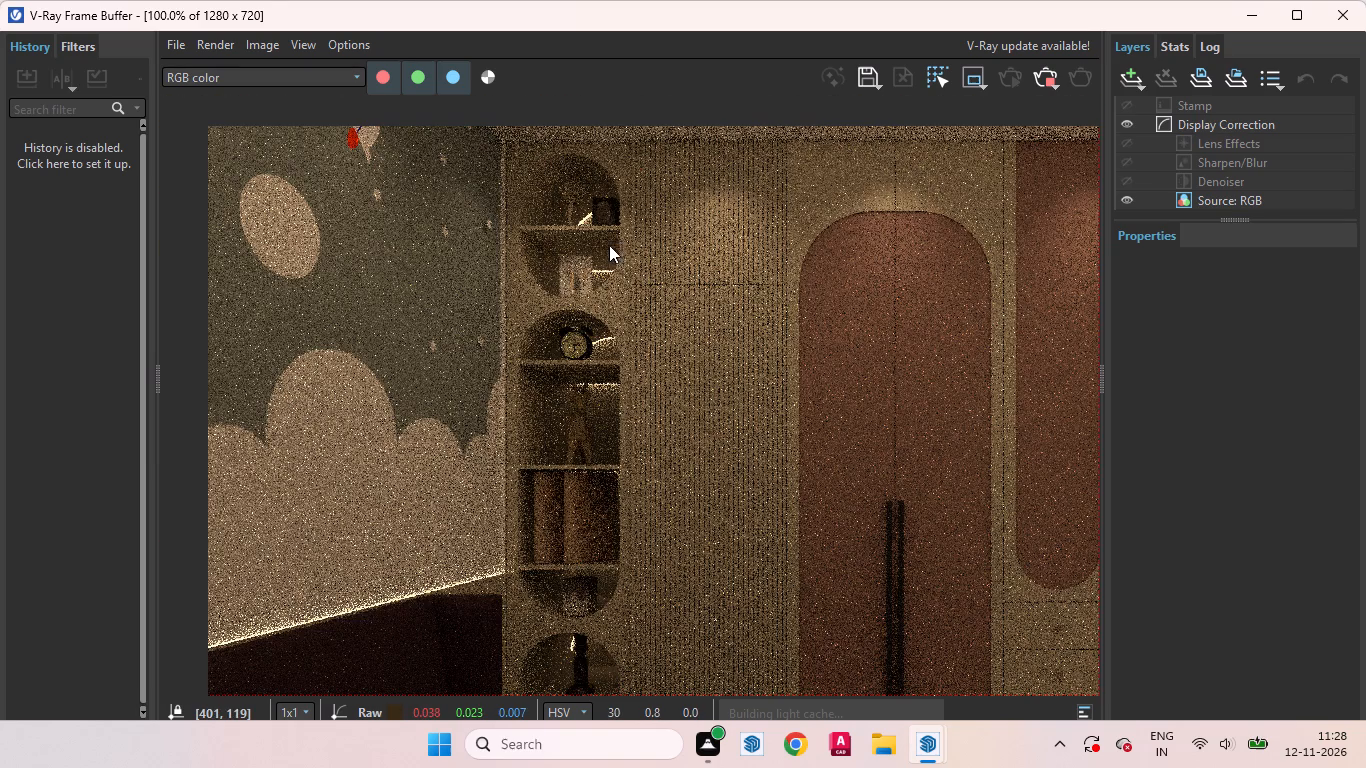
scroll(615, 311, down, 1)
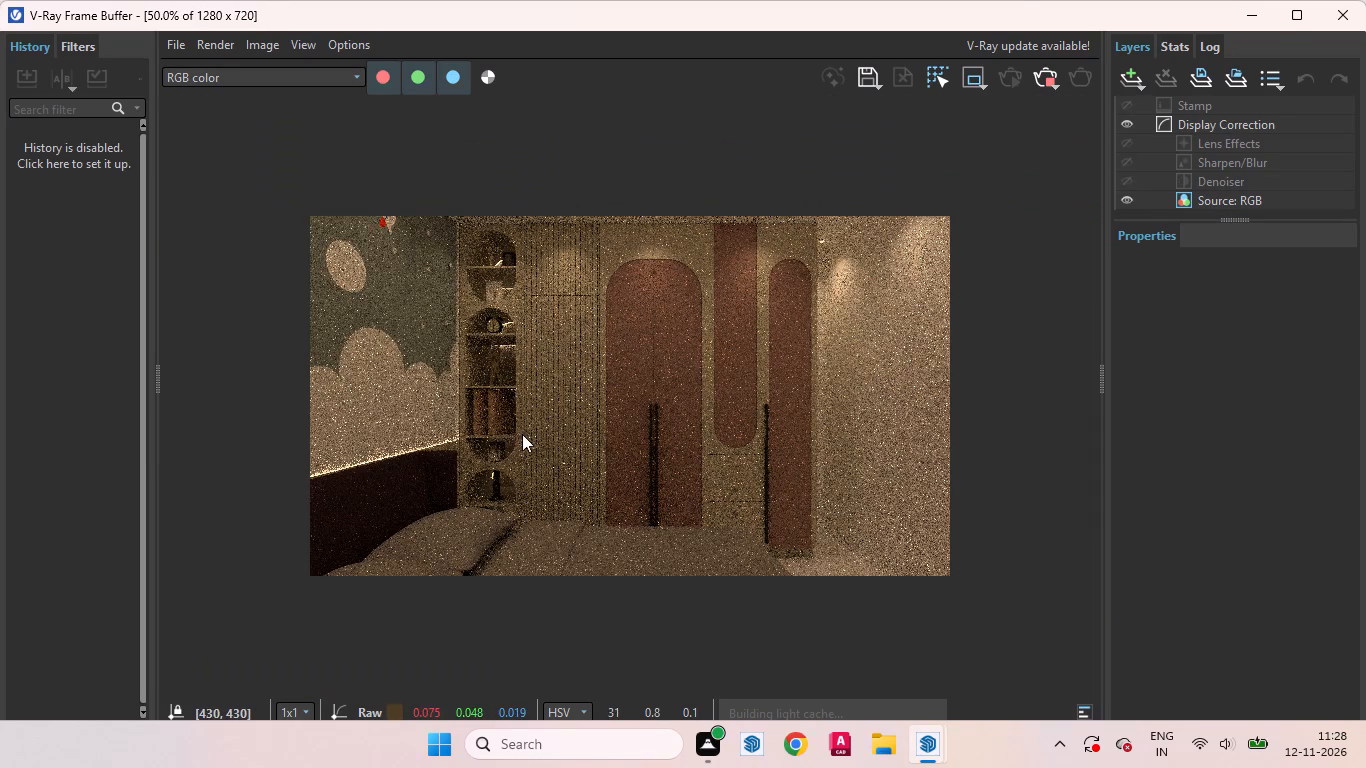
scroll(521, 434, up, 2)
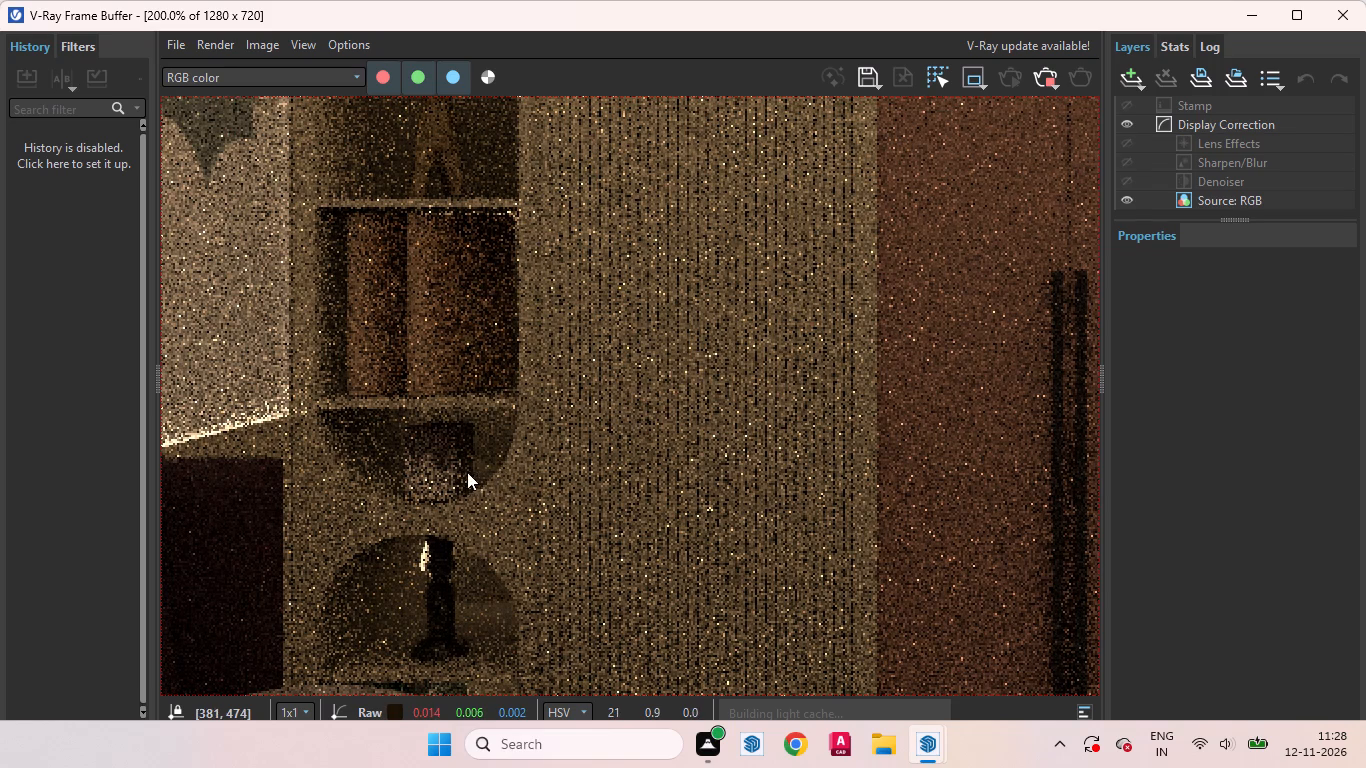
scroll(643, 475, down, 1)
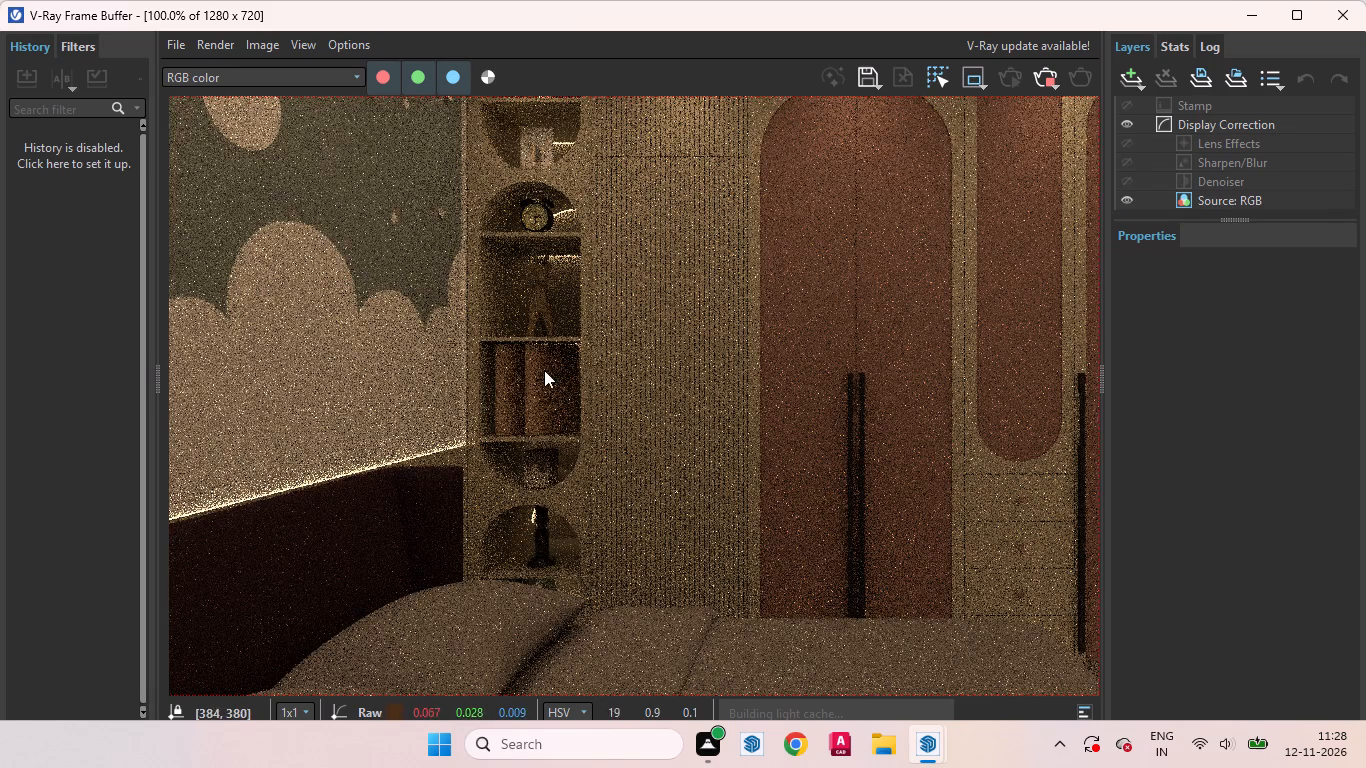
scroll(553, 379, down, 1)
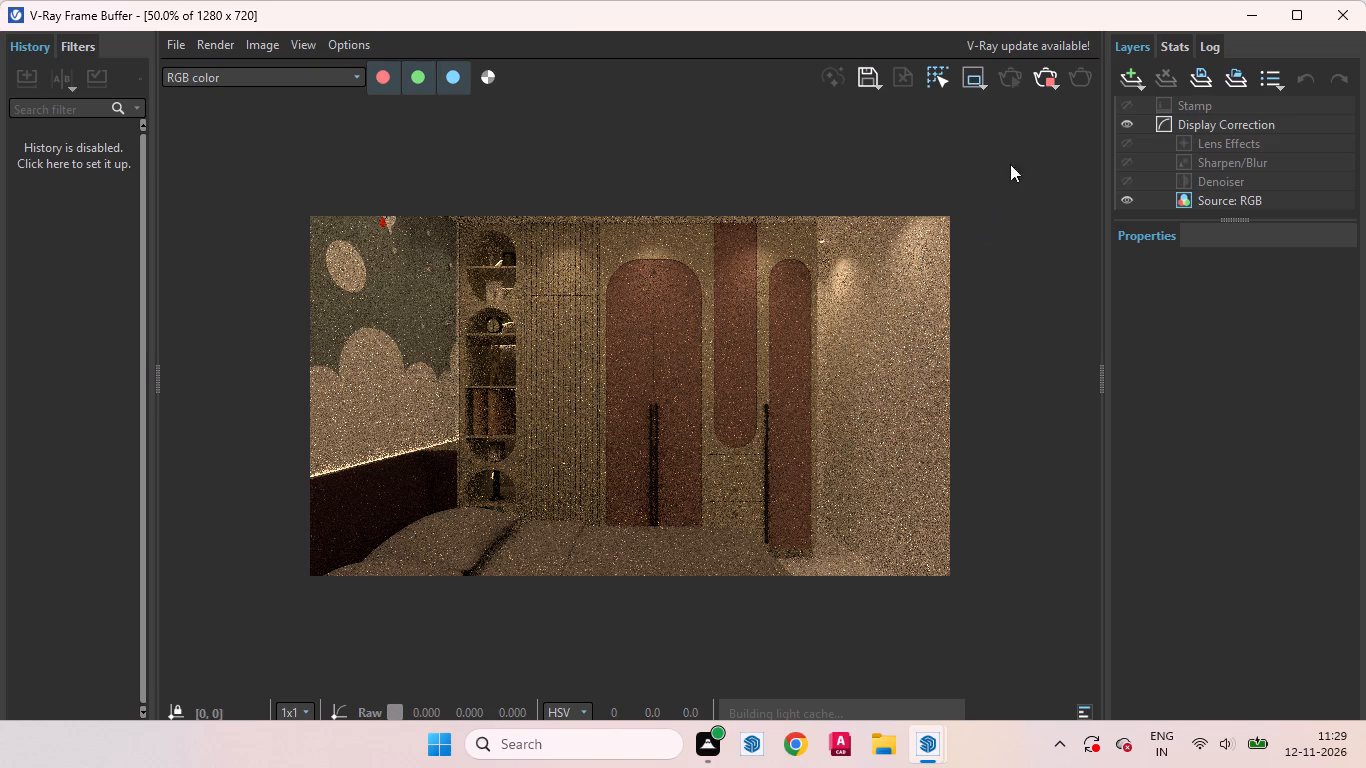
Stop the running V-Ray render and minimise the frame buffer.
click(1044, 75)
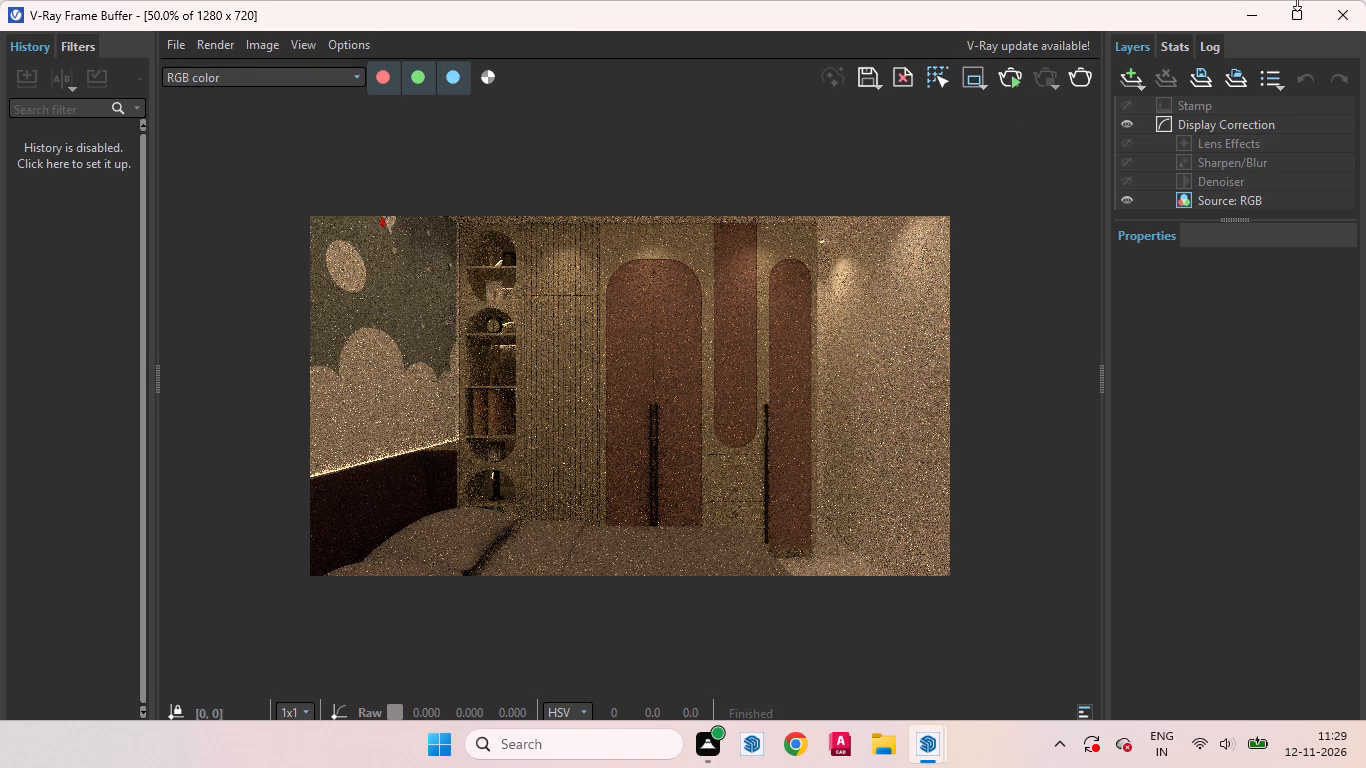
click(1266, 14)
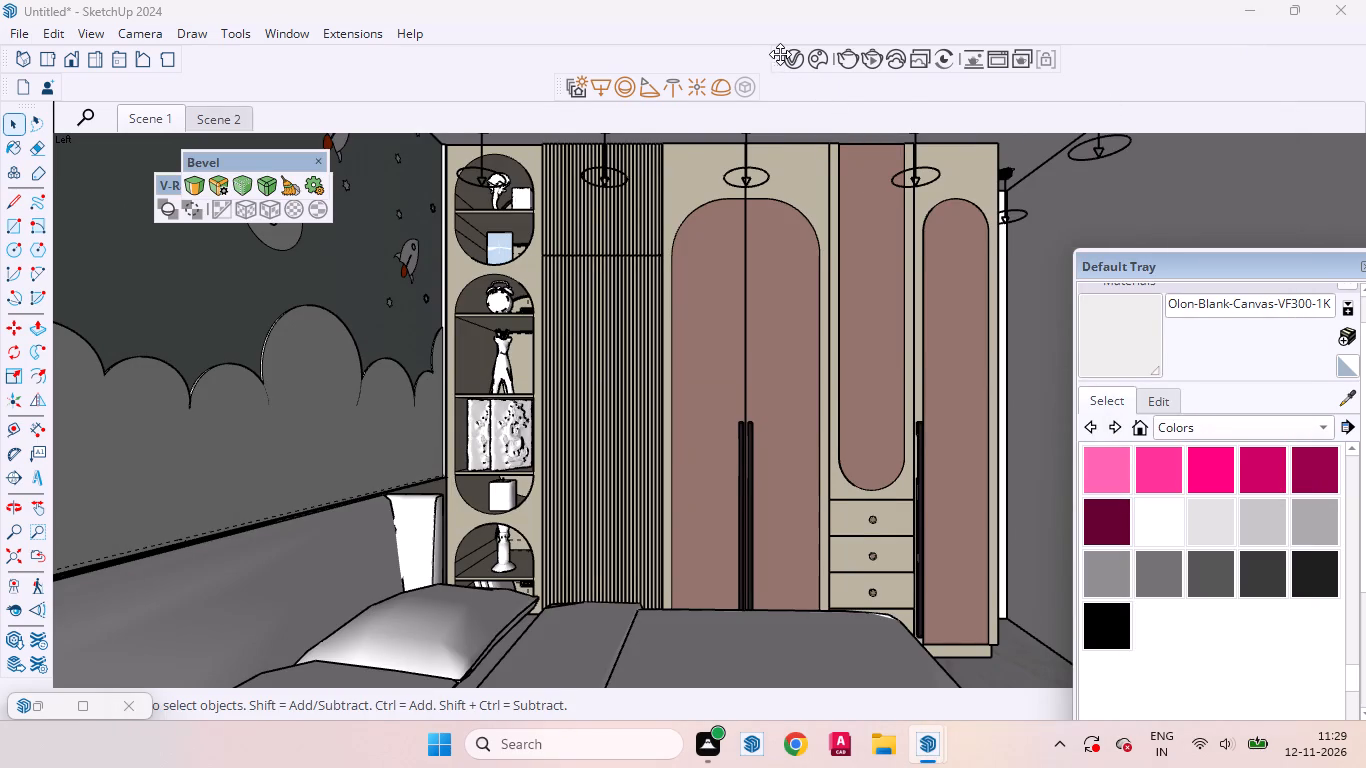
Open the V-Ray Asset Editor and place it clear of the wardrobe in the model view.
drag(780, 54, 500, 197)
click(537, 197)
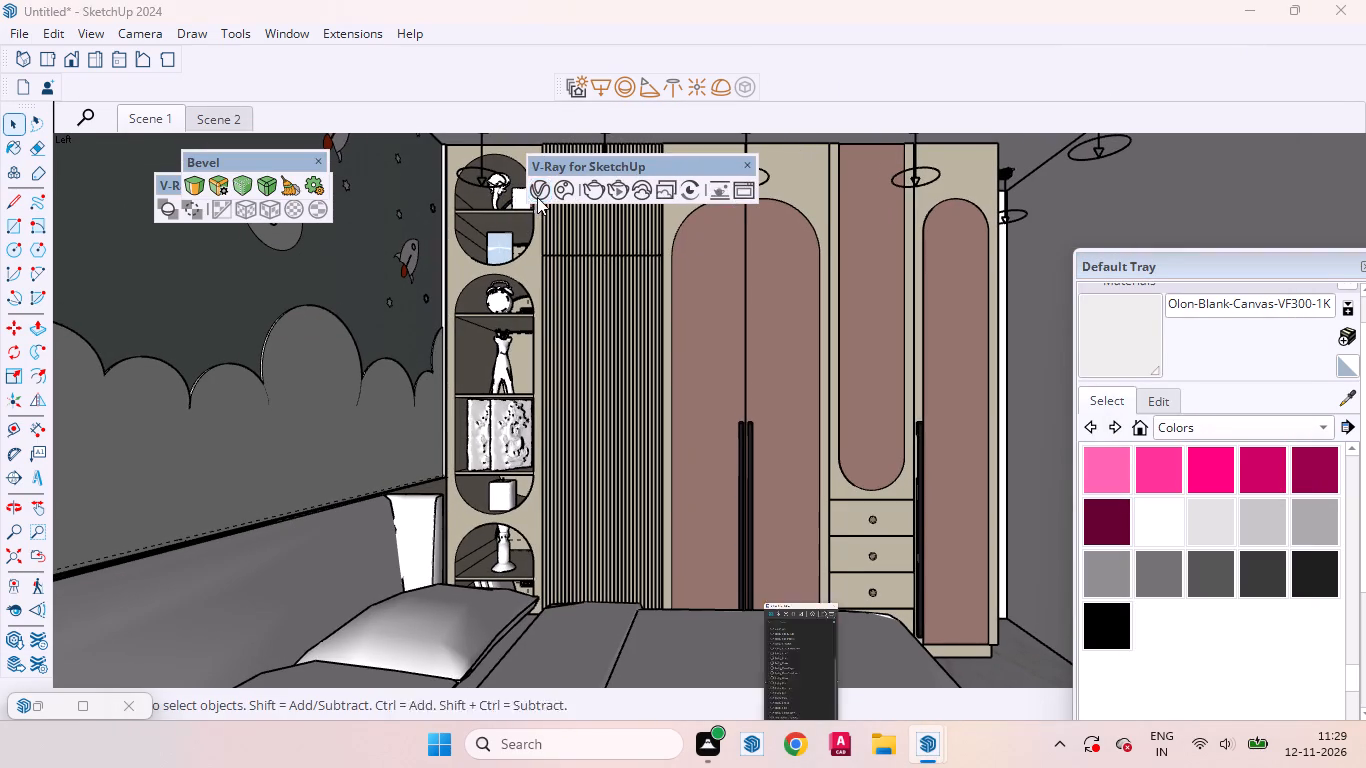
drag(597, 170, 422, 262)
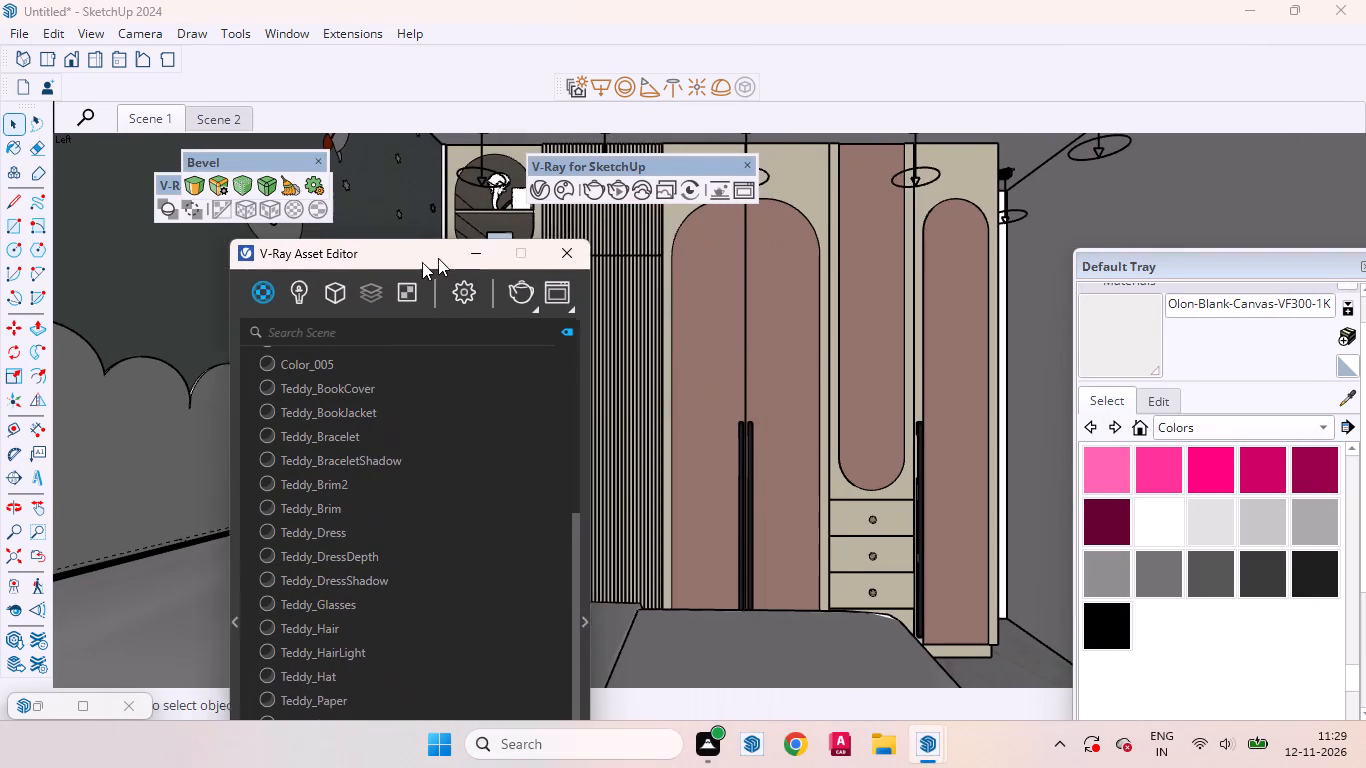
drag(422, 262, 238, 295)
drag(669, 166, 669, 165)
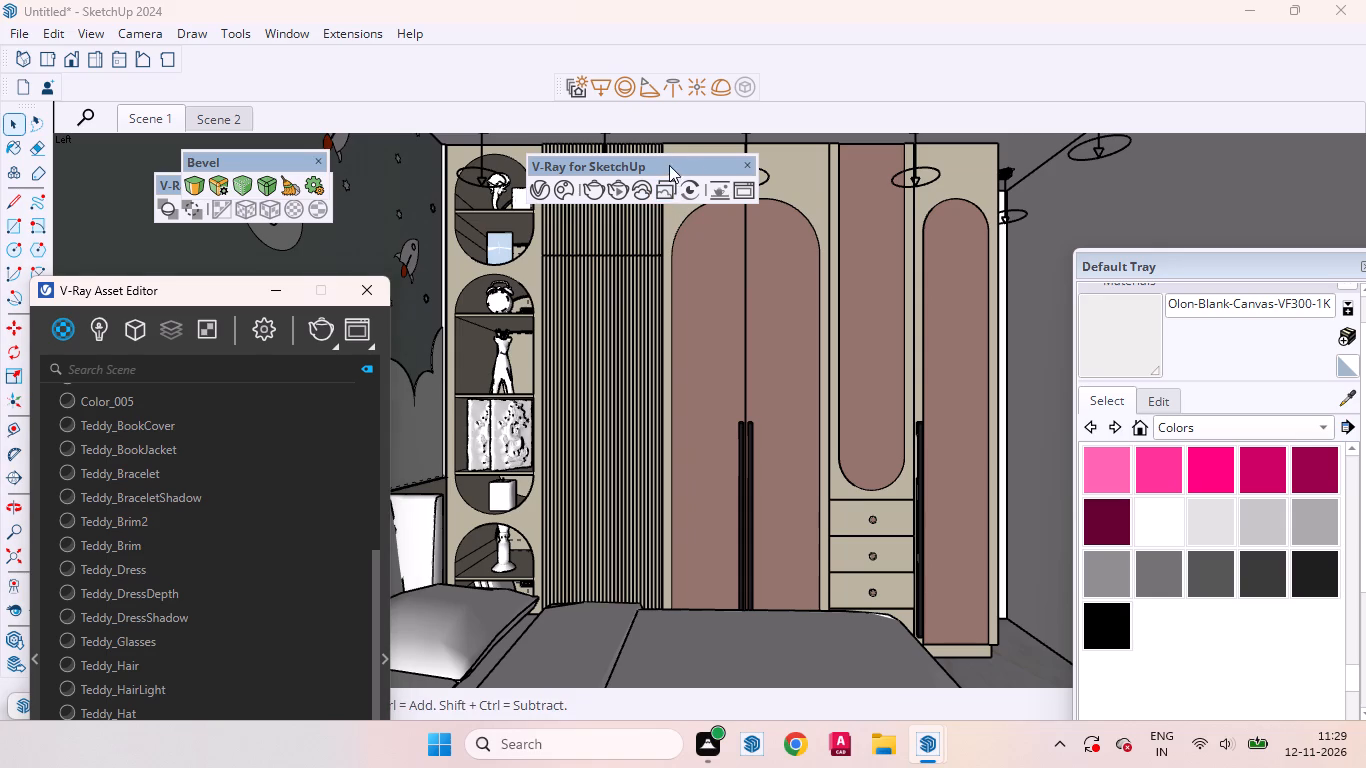
drag(669, 165, 966, 75)
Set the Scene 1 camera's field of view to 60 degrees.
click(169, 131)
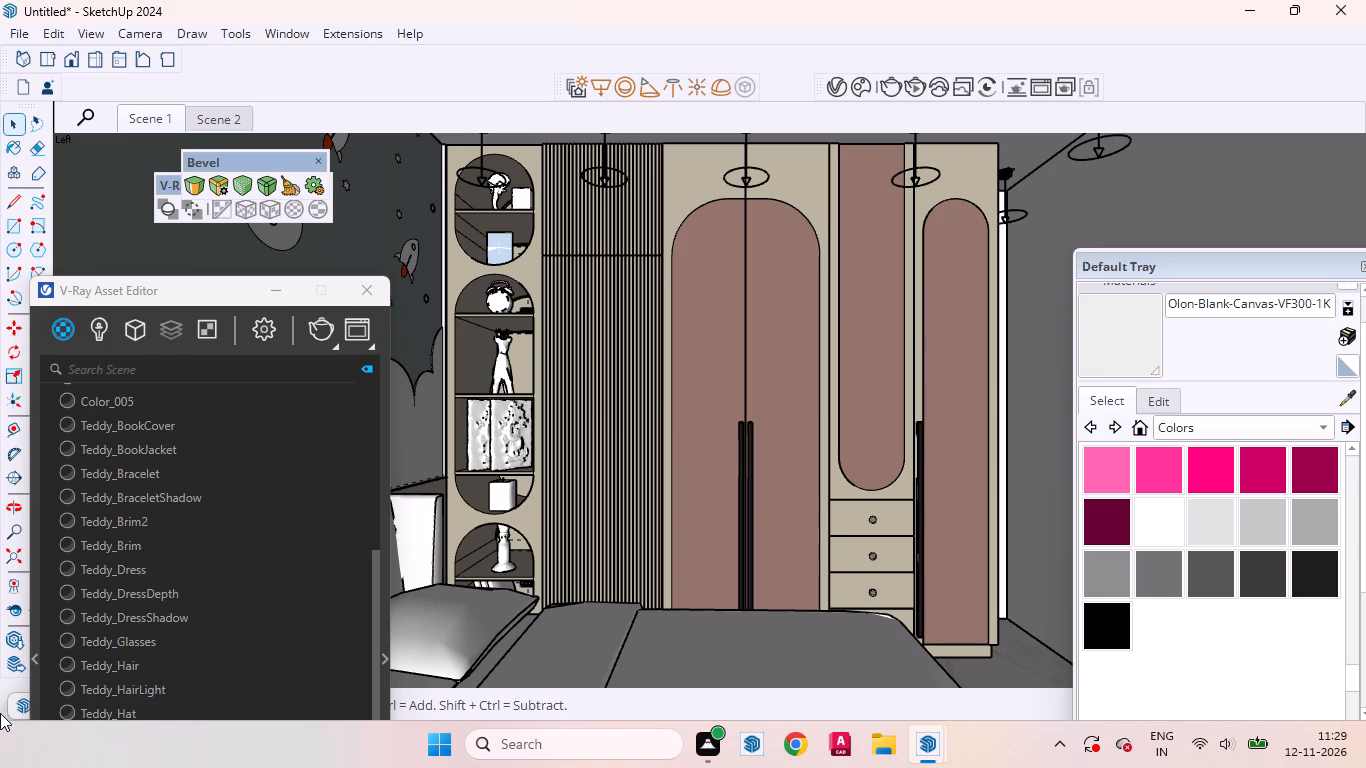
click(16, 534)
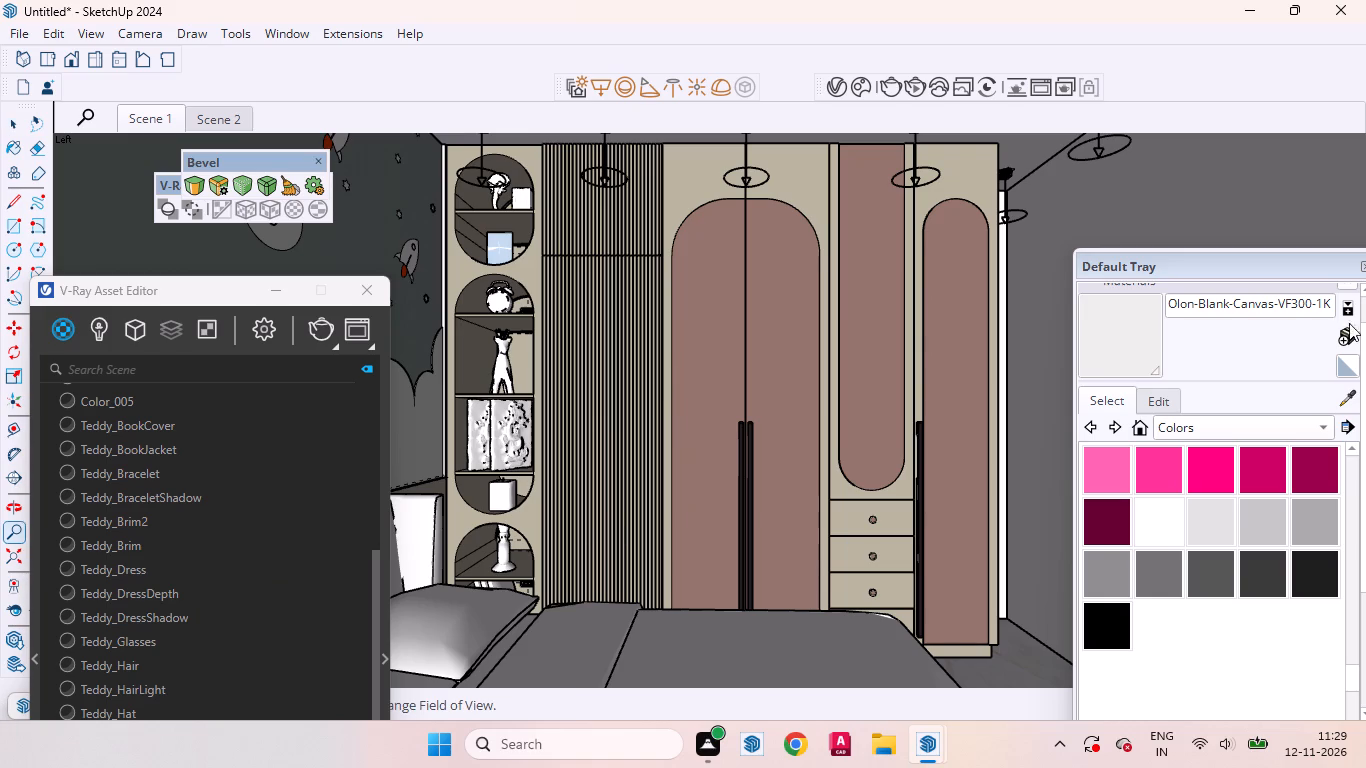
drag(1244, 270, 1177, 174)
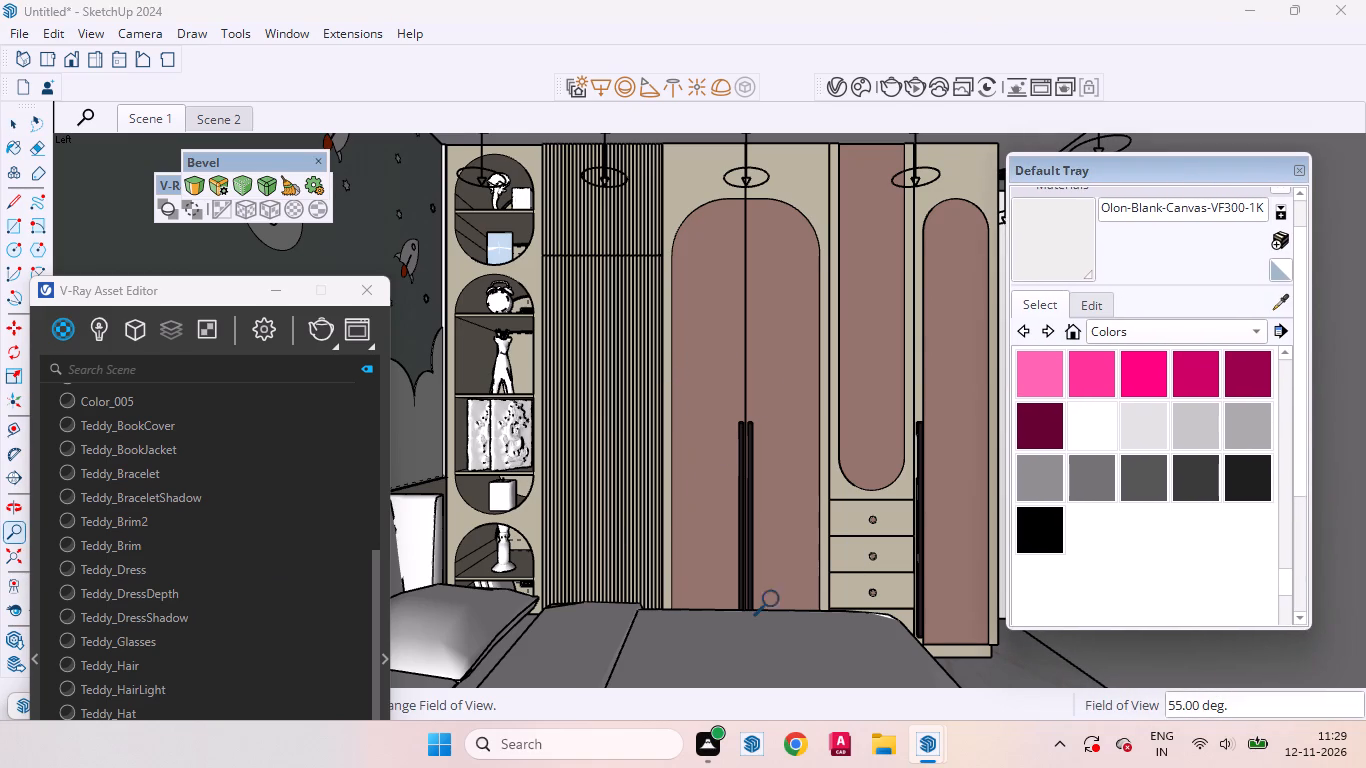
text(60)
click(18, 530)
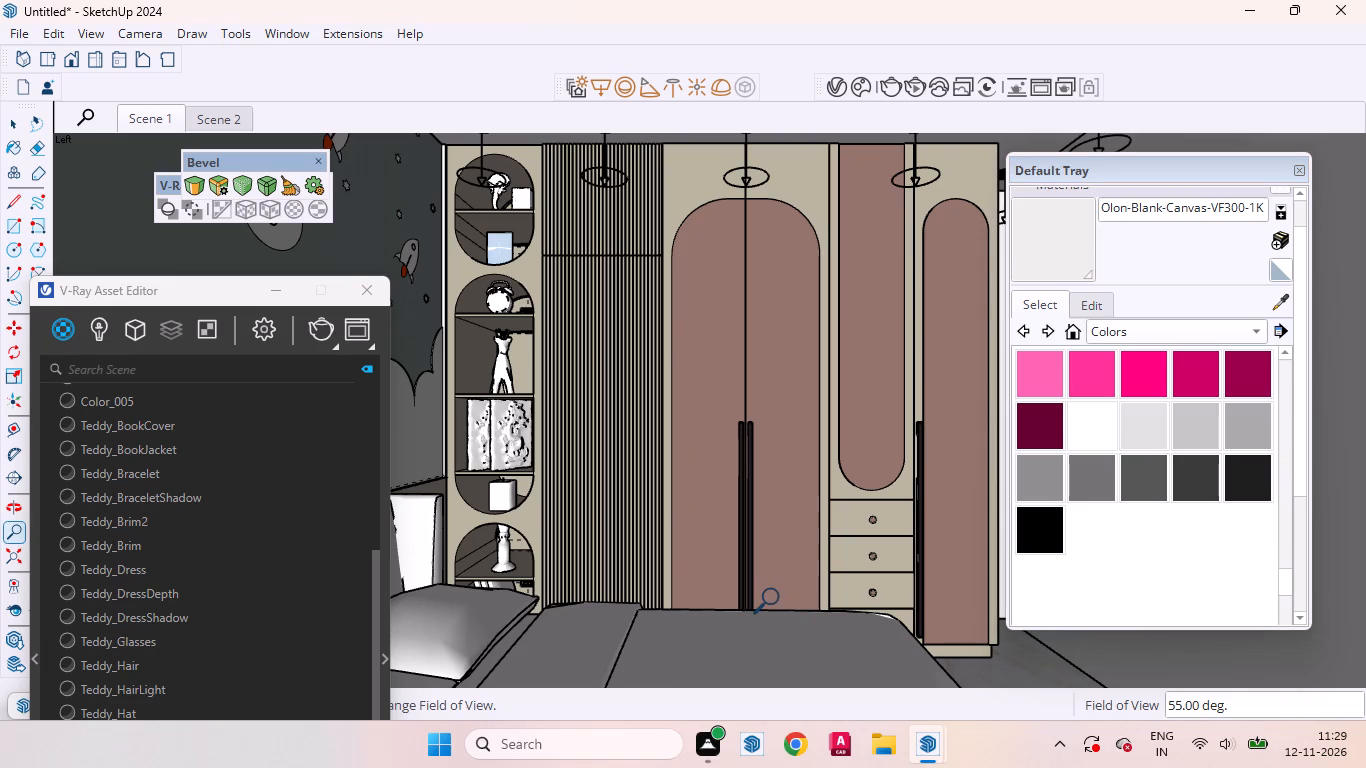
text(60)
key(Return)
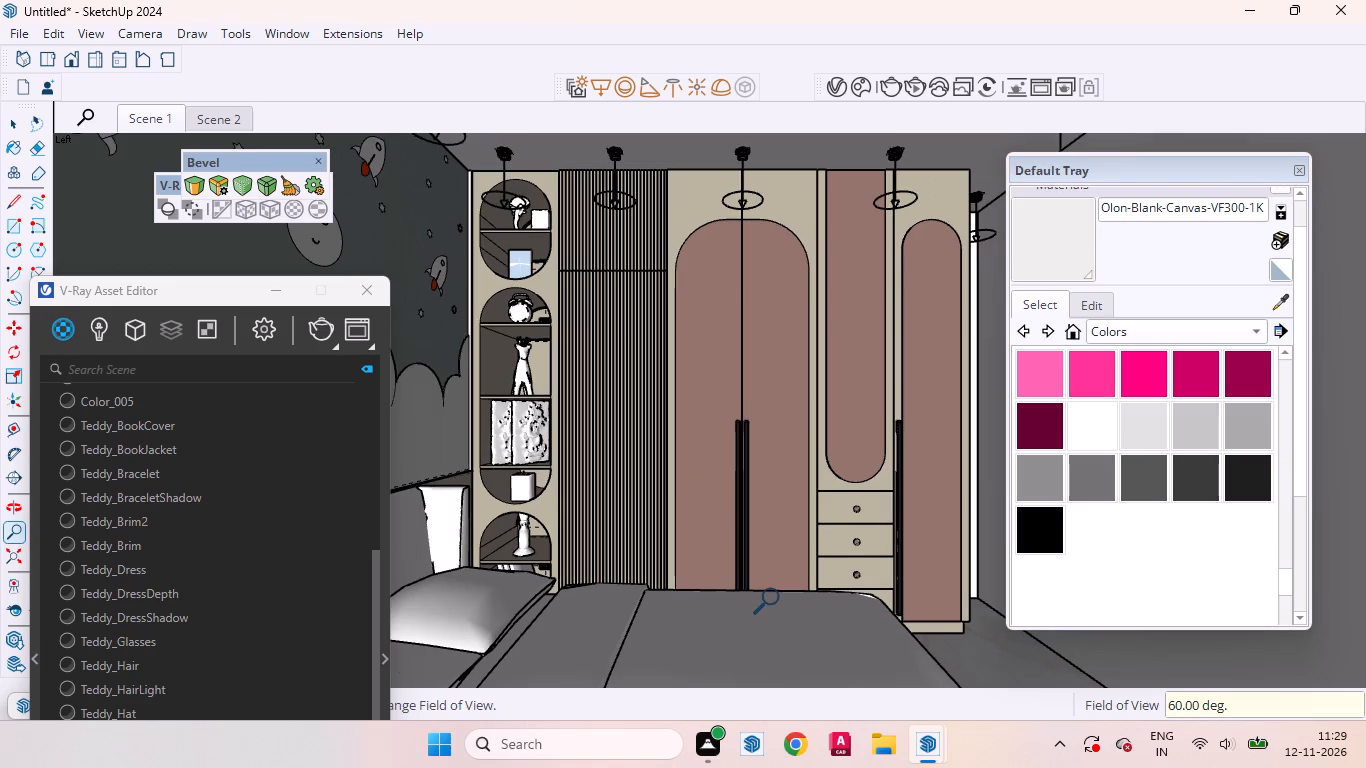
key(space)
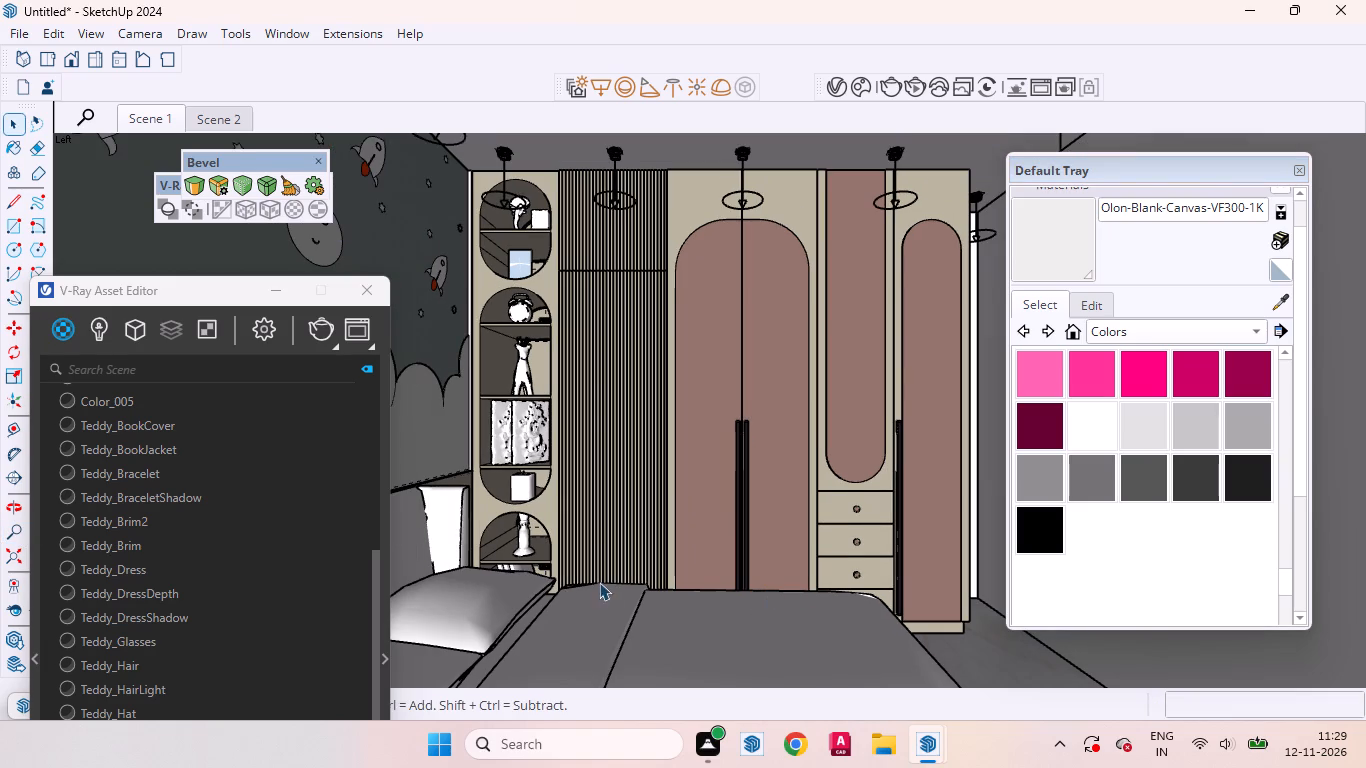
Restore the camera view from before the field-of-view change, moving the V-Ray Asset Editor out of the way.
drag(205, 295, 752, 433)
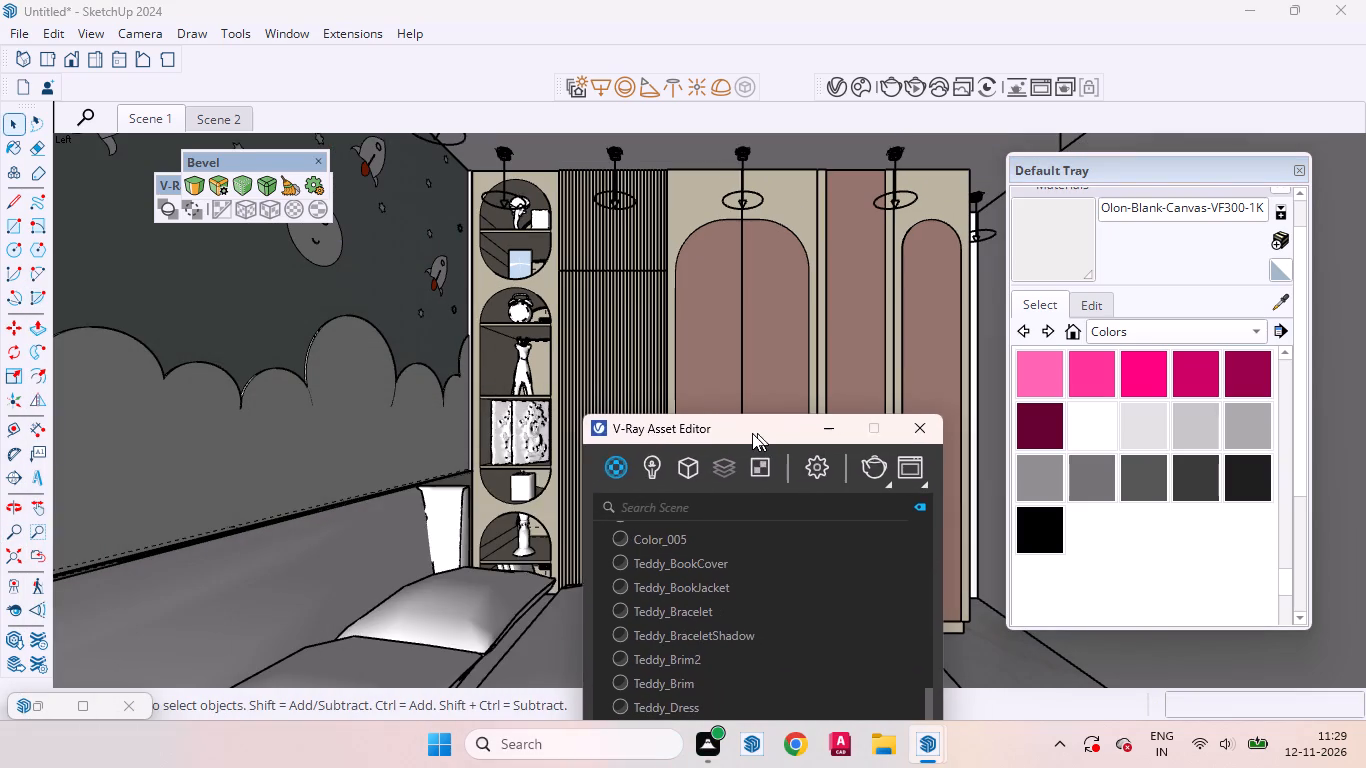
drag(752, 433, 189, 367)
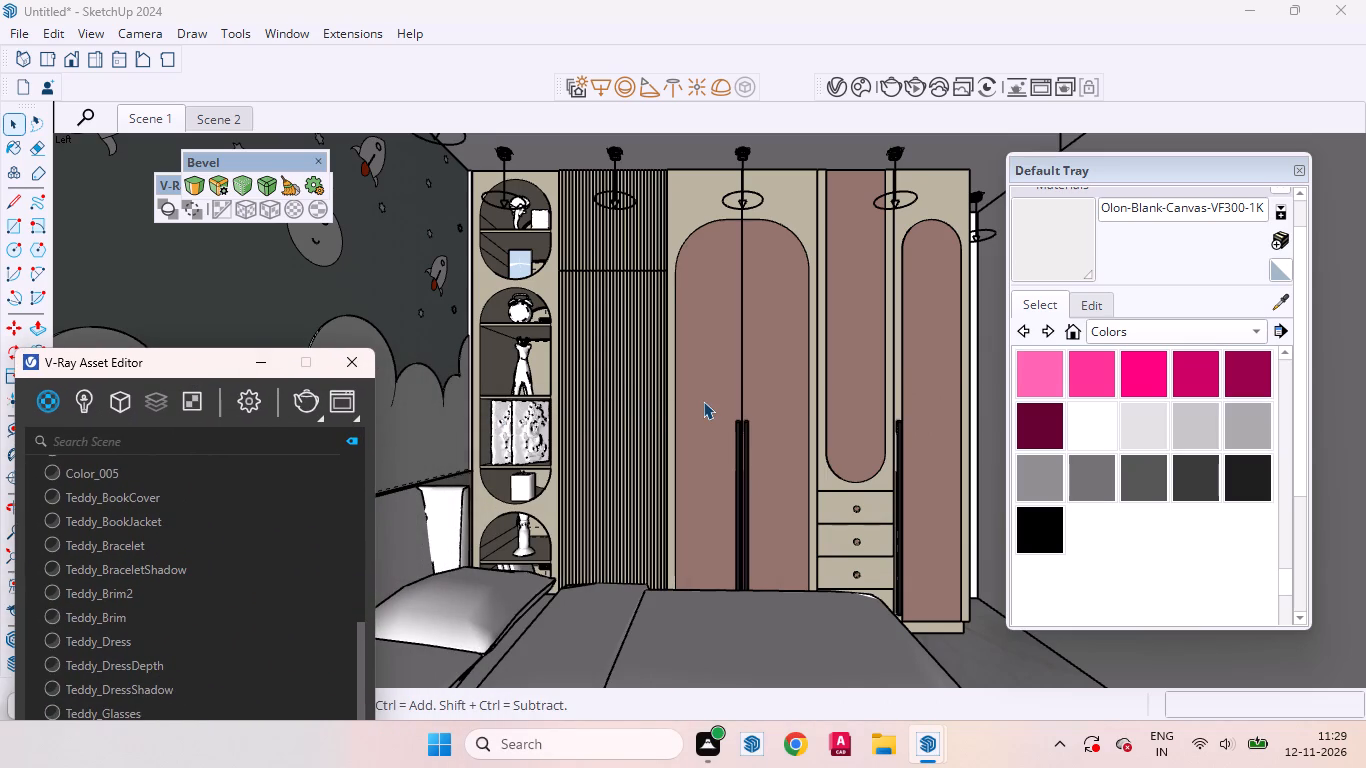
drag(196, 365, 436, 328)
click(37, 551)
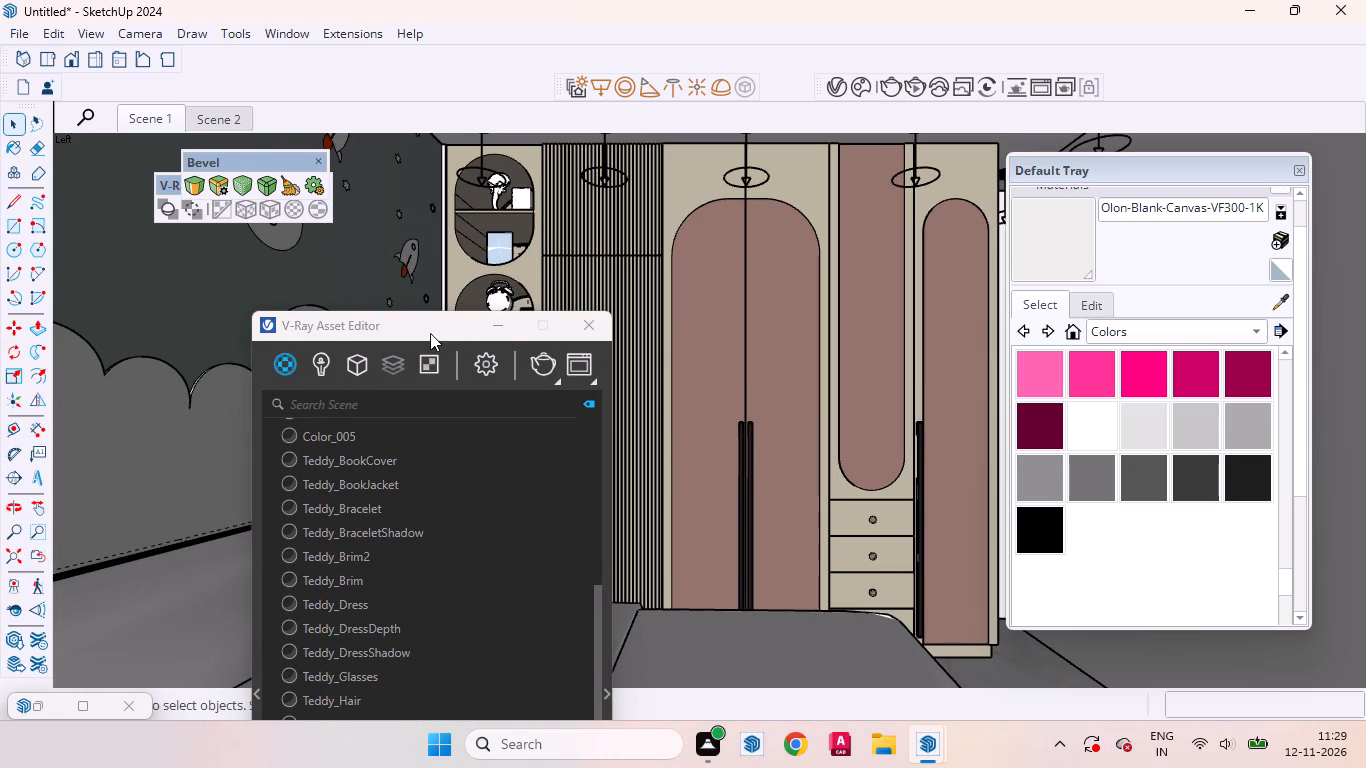
Set the exposure value to 13.36 in the V-Ray render camera settings.
drag(431, 332, 221, 344)
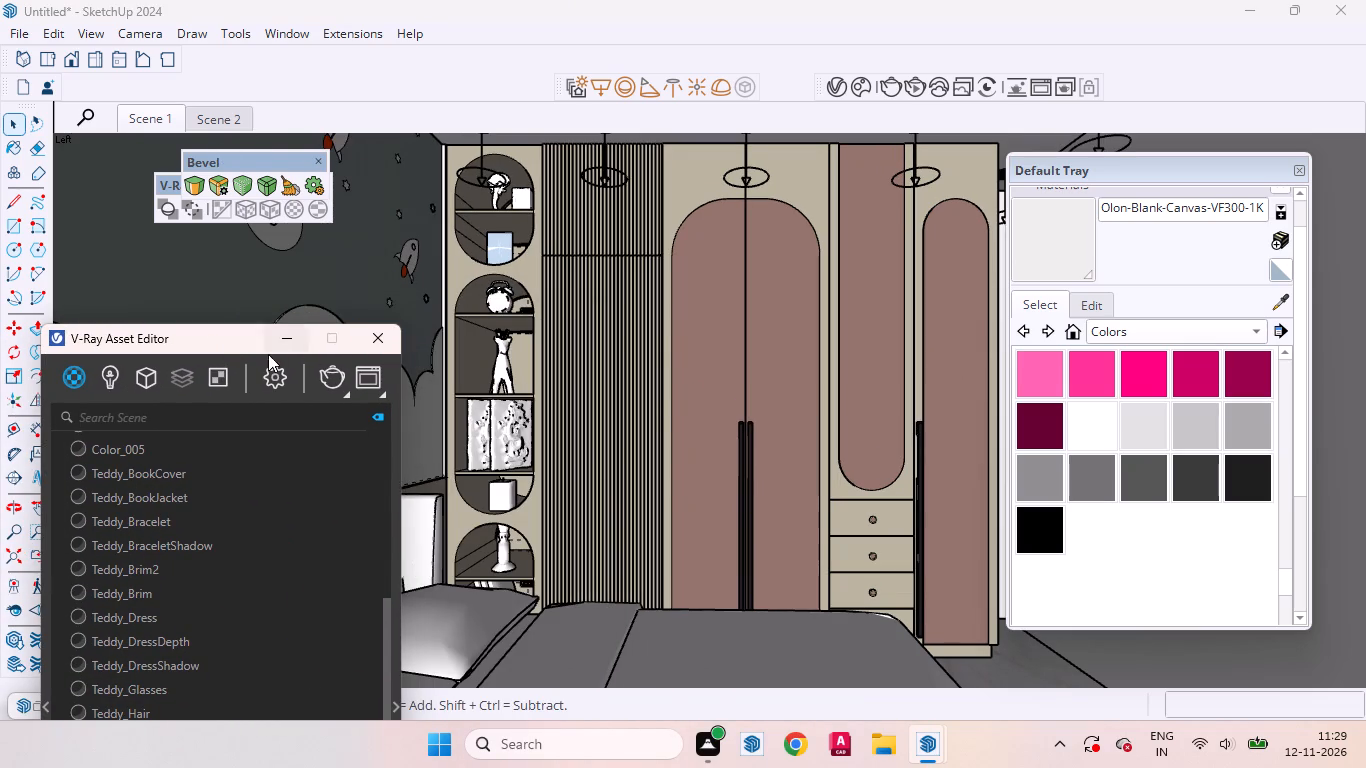
drag(219, 342, 419, 190)
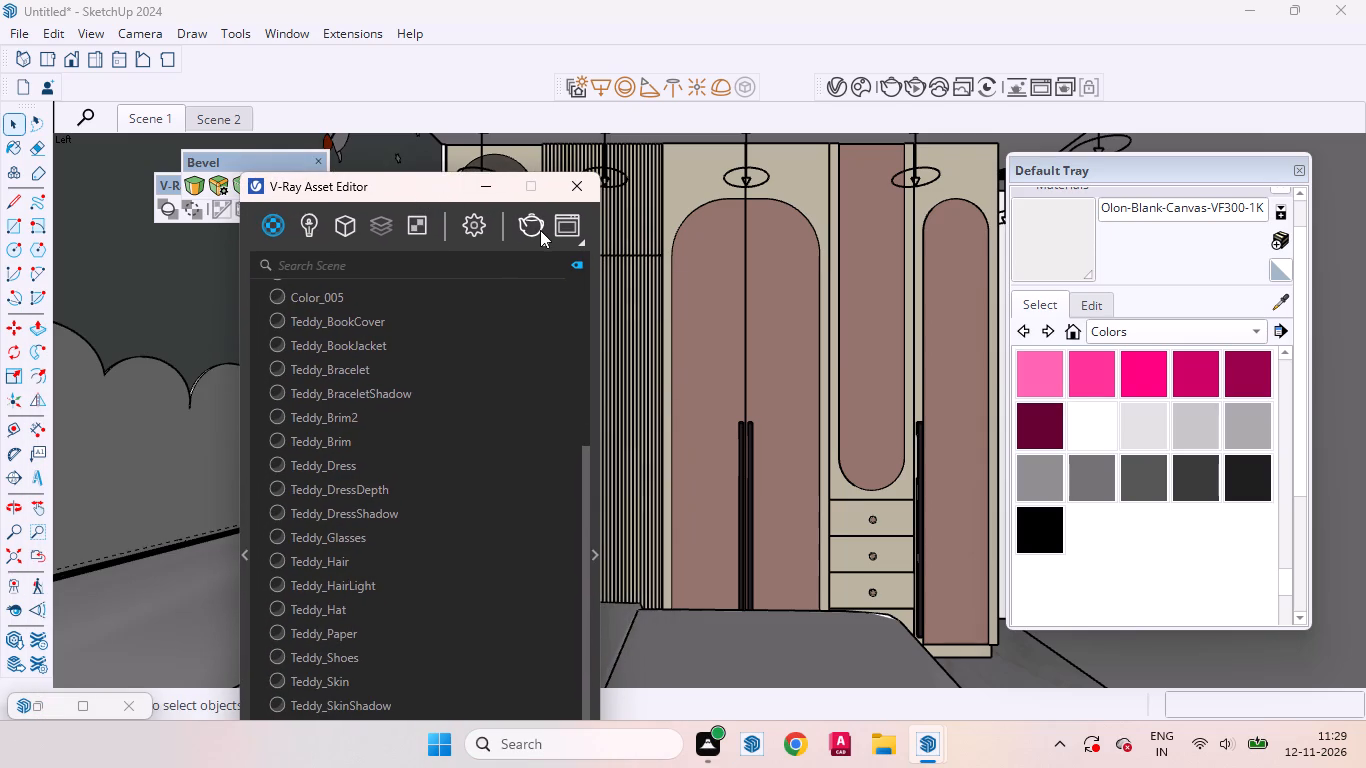
click(477, 226)
drag(426, 181, 495, 47)
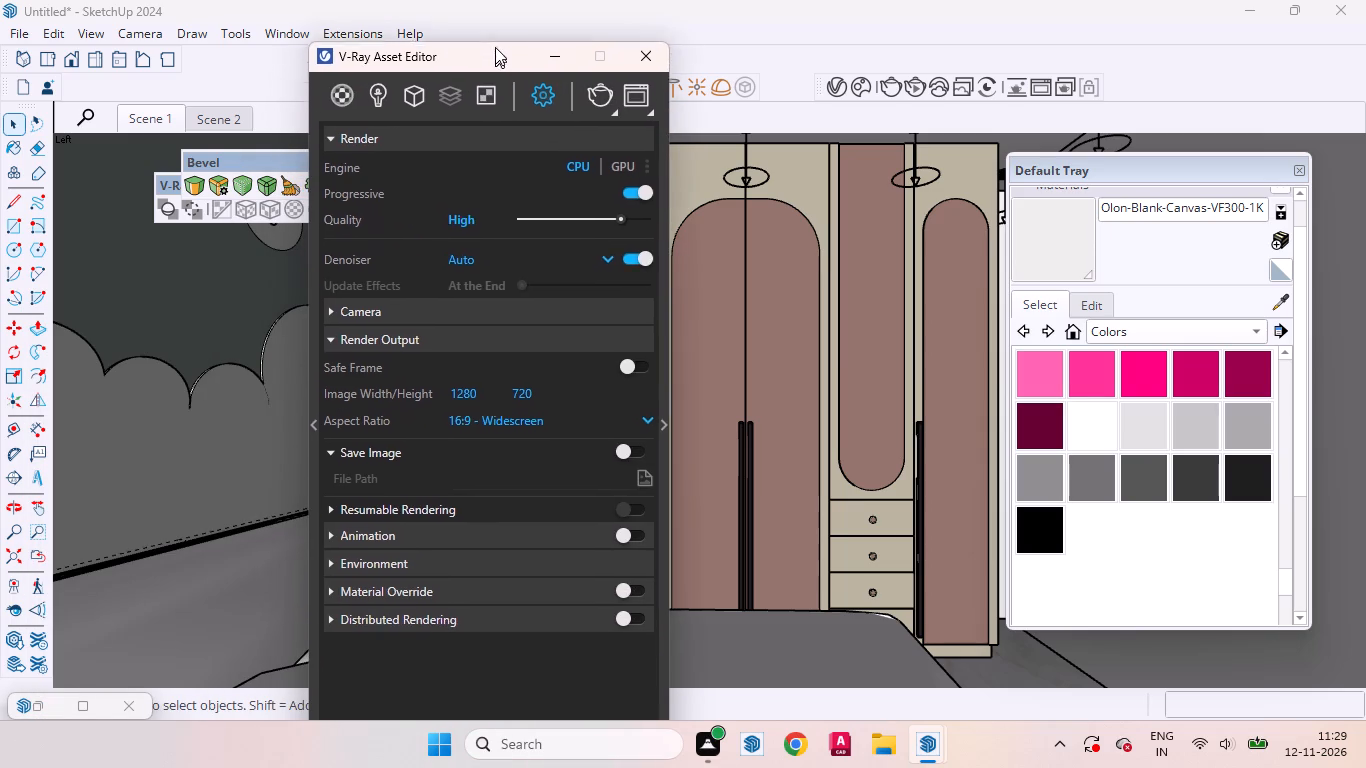
drag(495, 47, 495, 34)
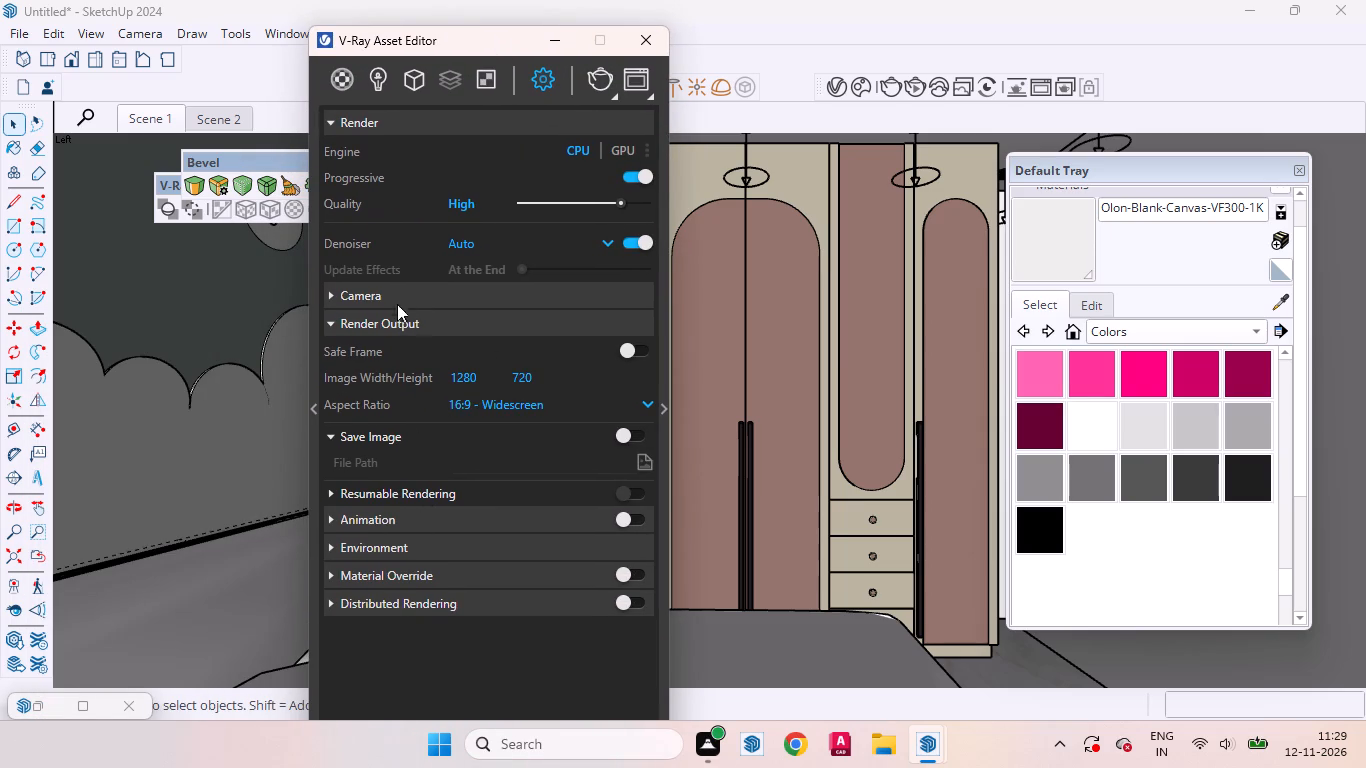
click(395, 296)
click(532, 415)
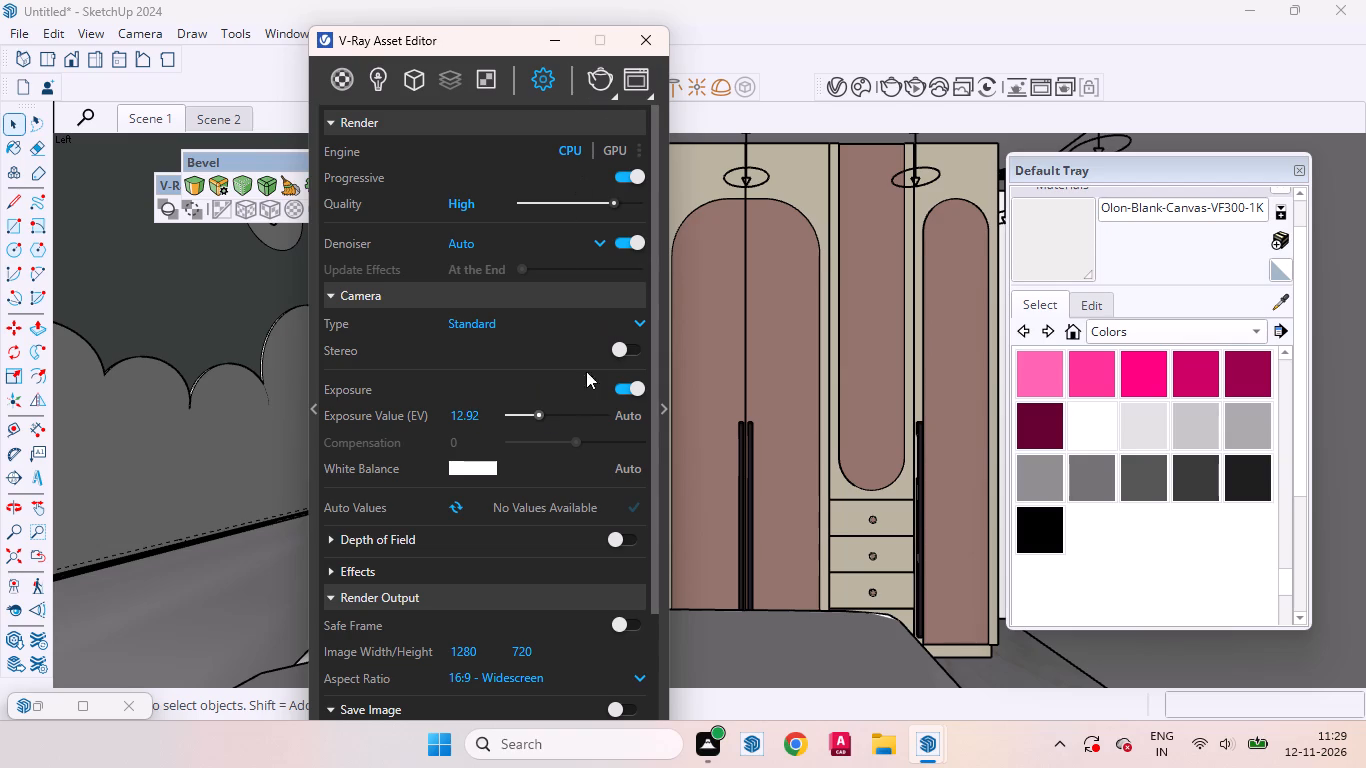
click(536, 414)
Close the frame buffer holding the old image and start a new V-Ray render of the wardrobe view.
click(604, 84)
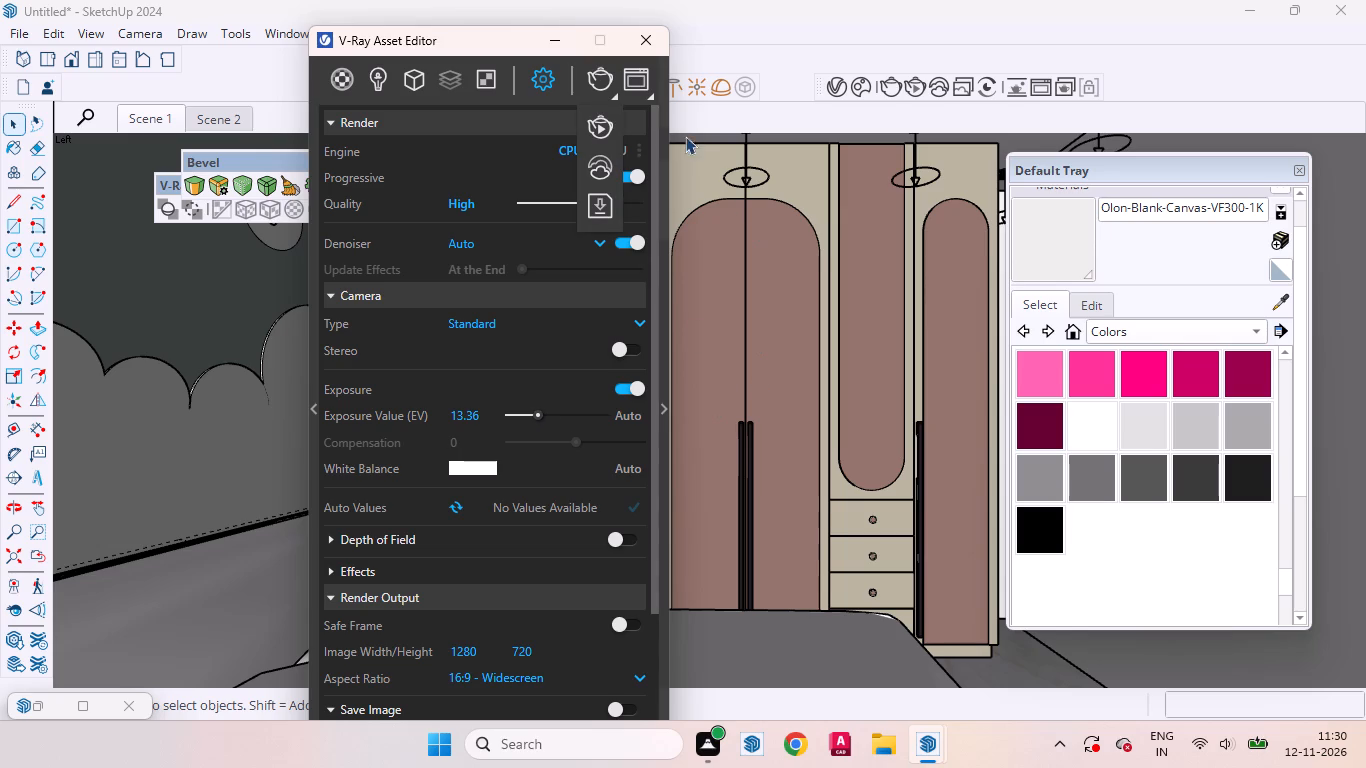
click(584, 69)
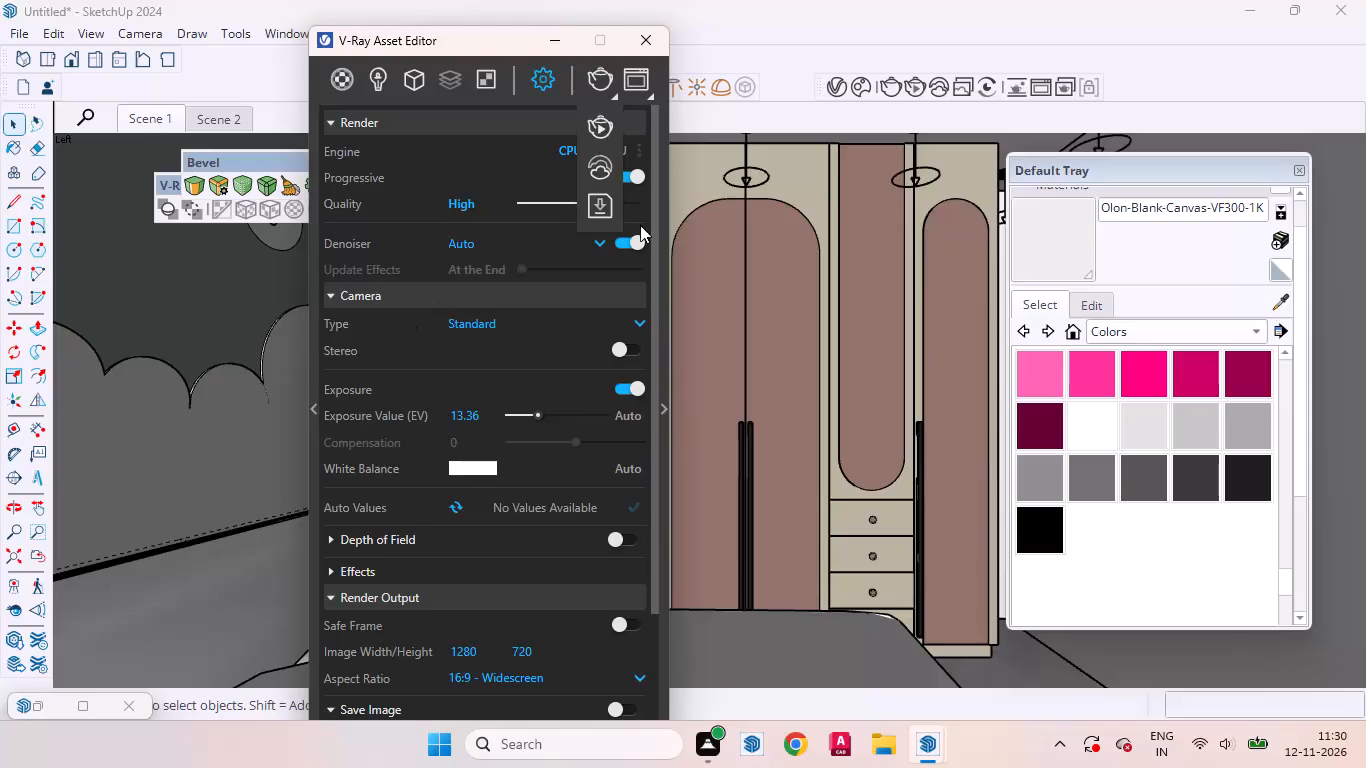
click(932, 762)
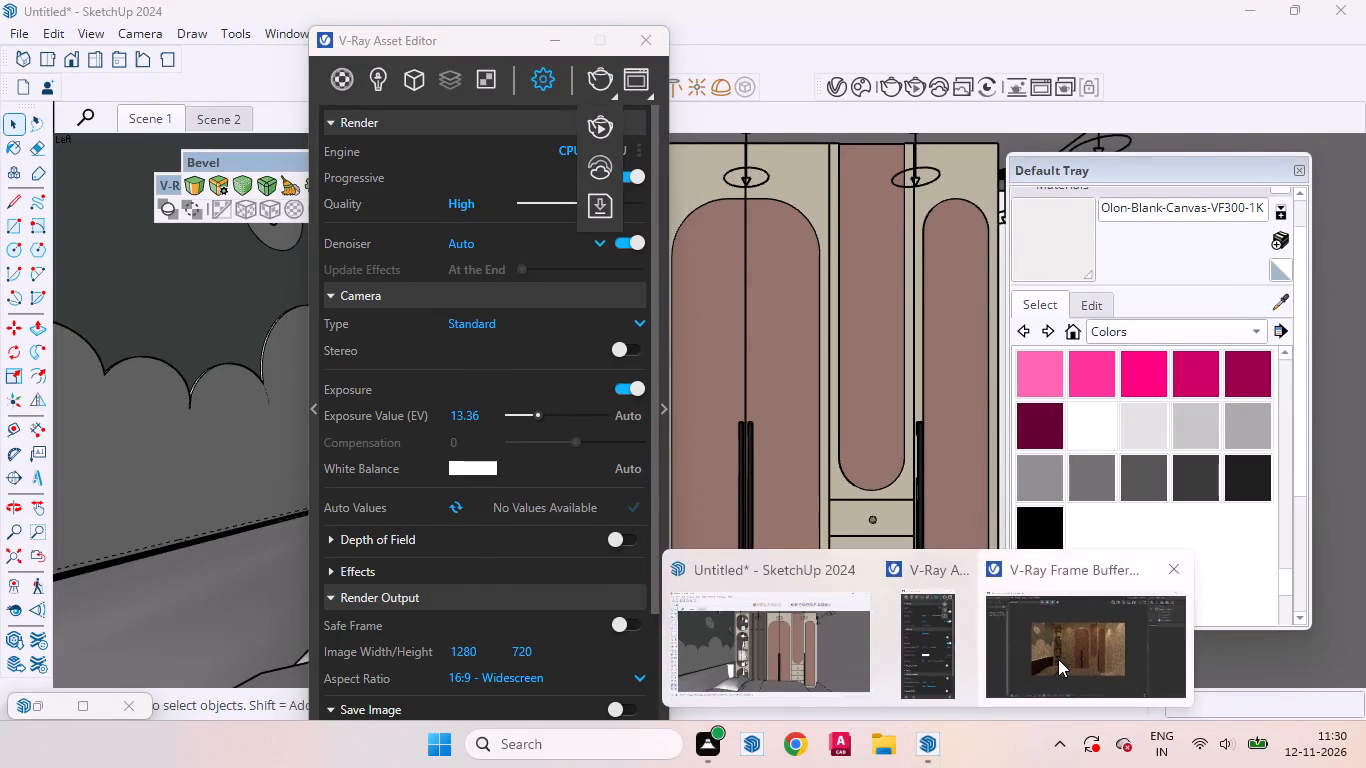
click(1058, 659)
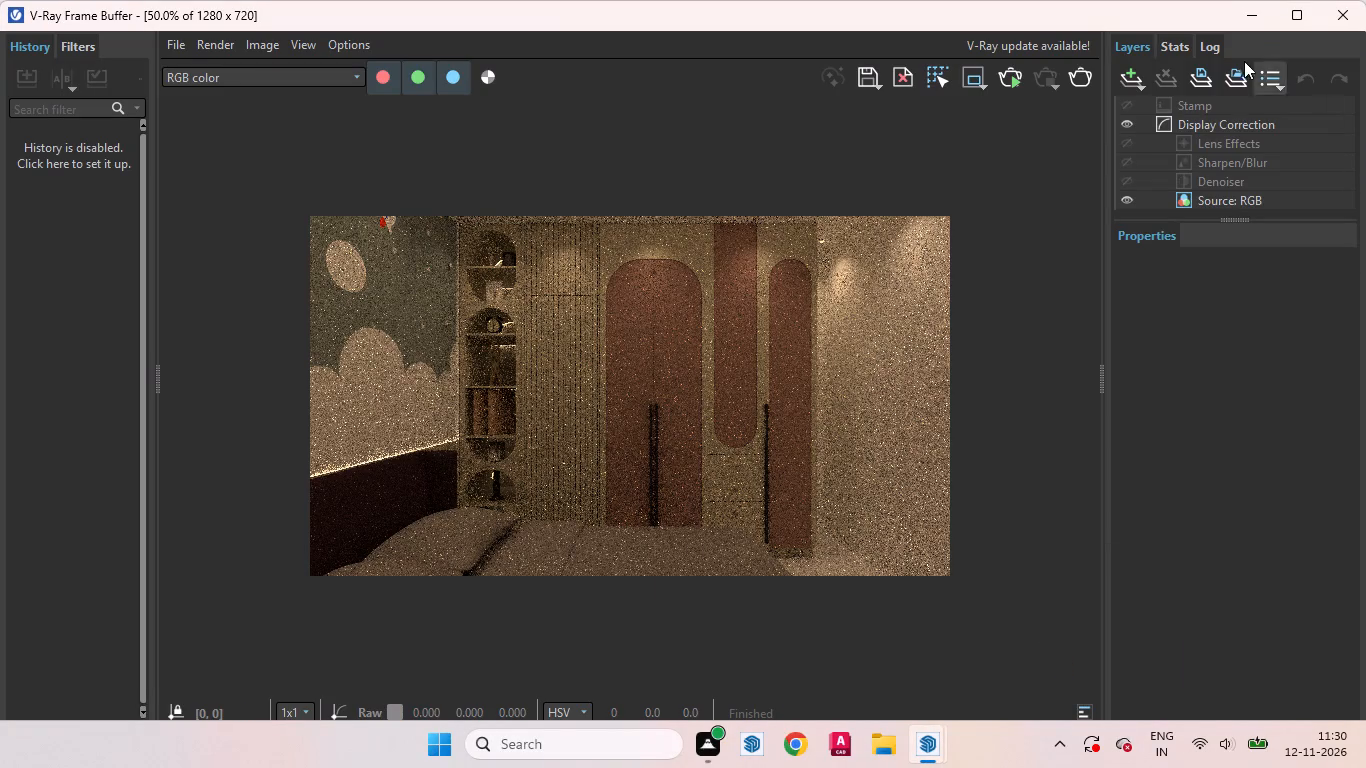
click(1344, 22)
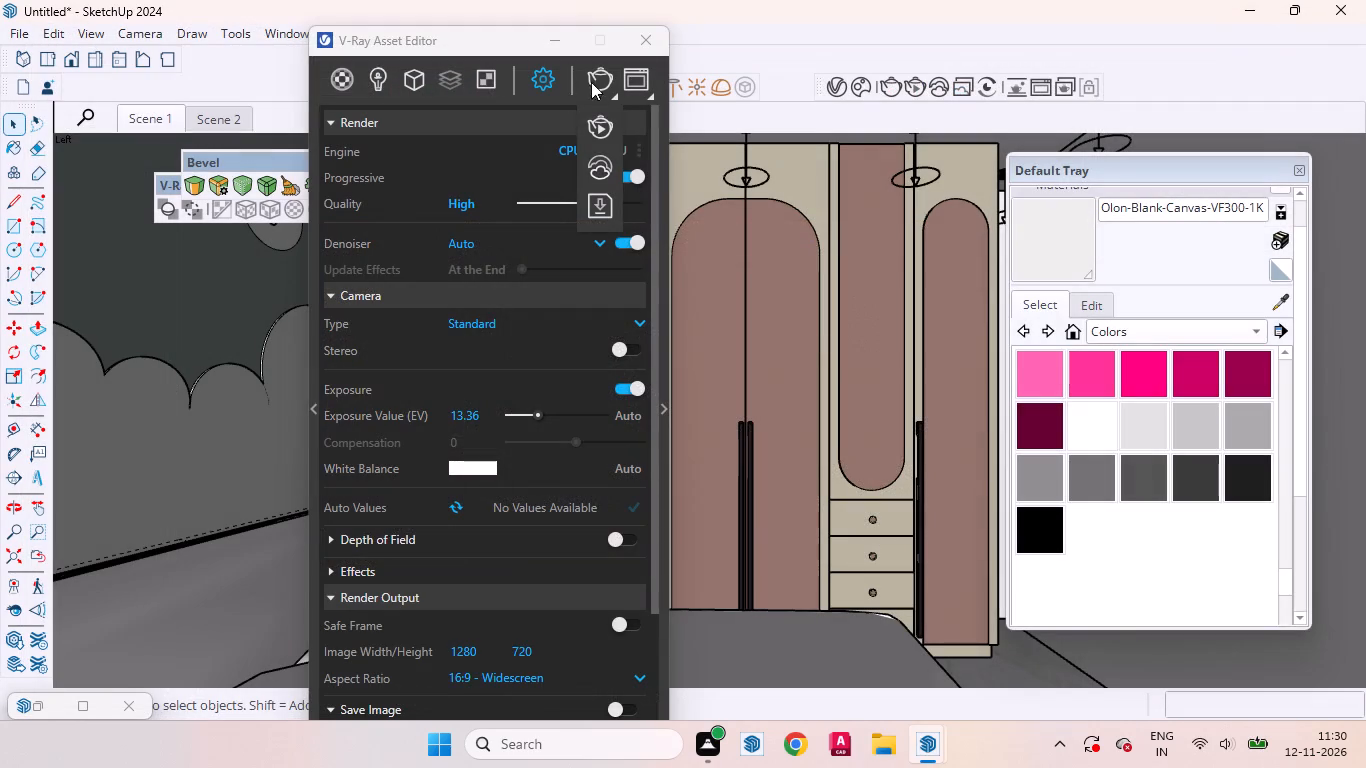
click(600, 74)
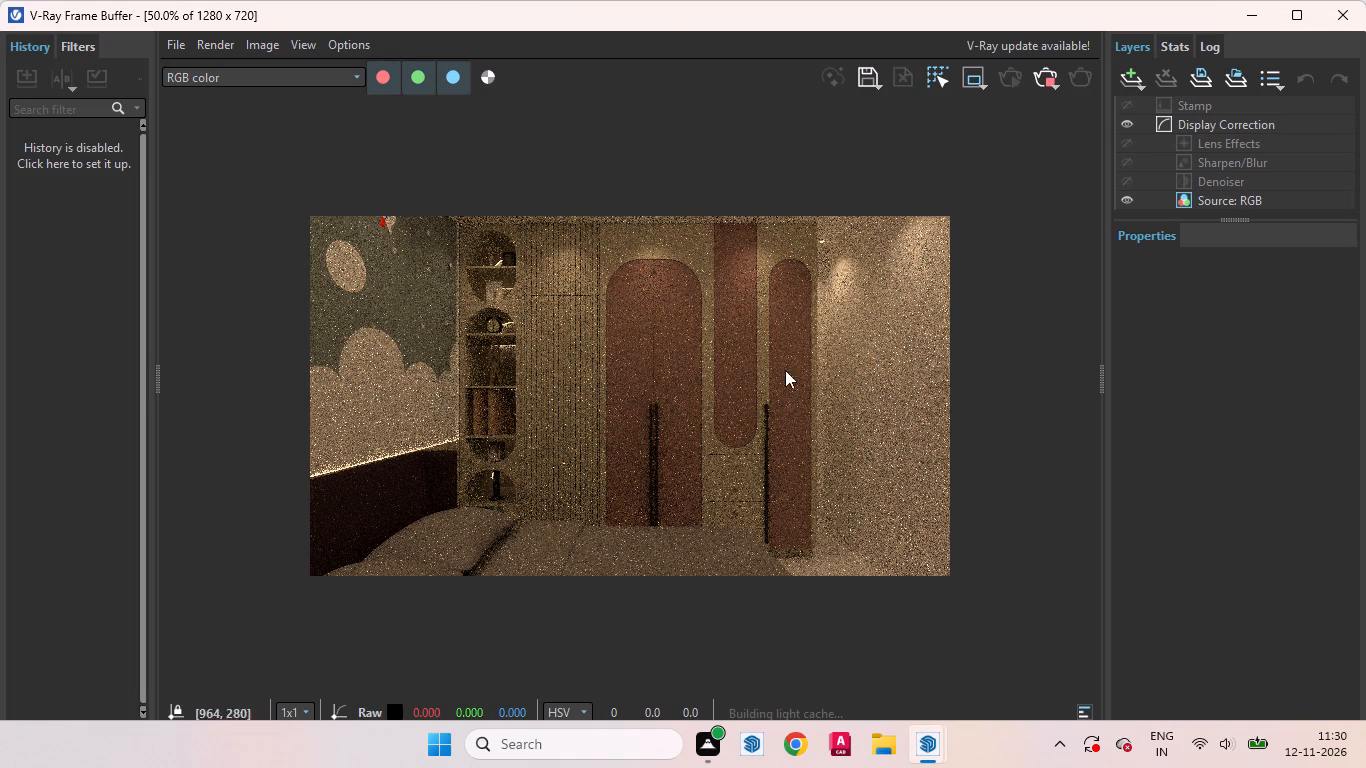
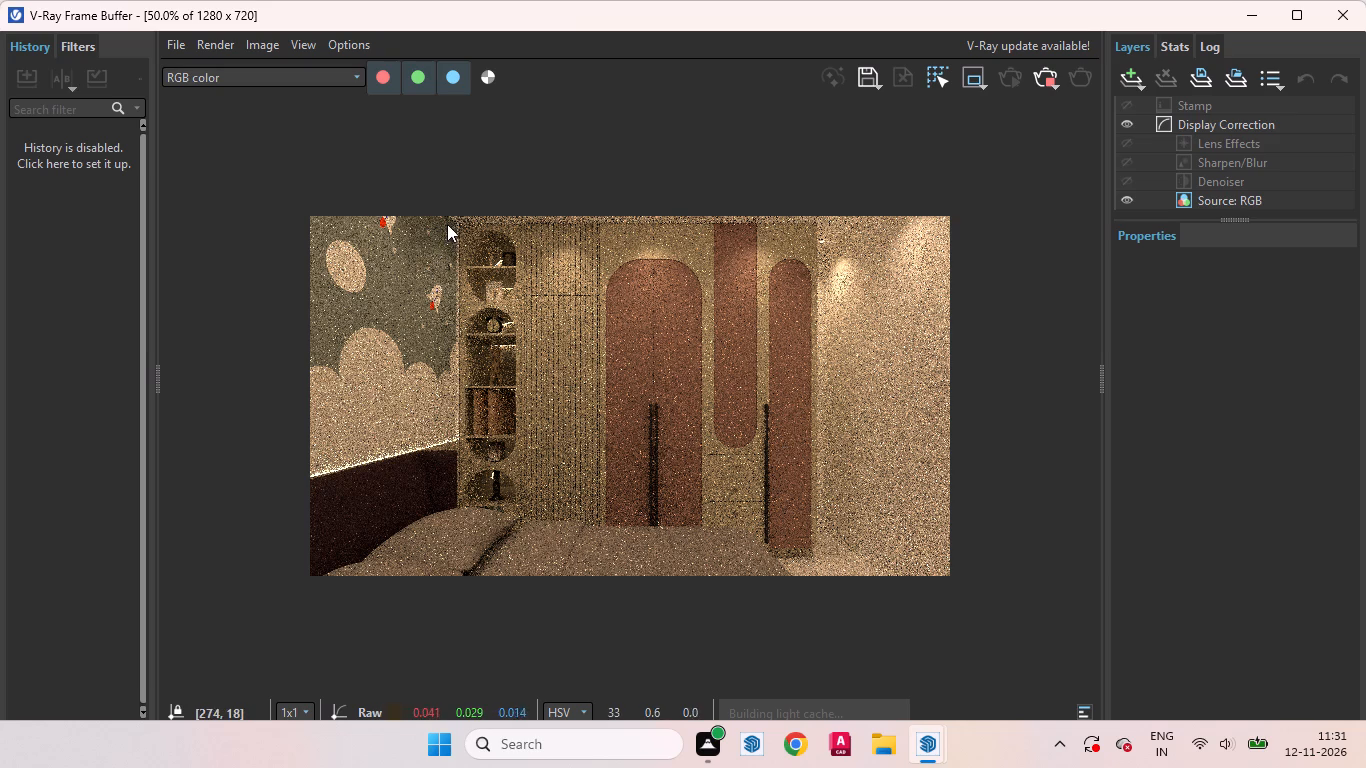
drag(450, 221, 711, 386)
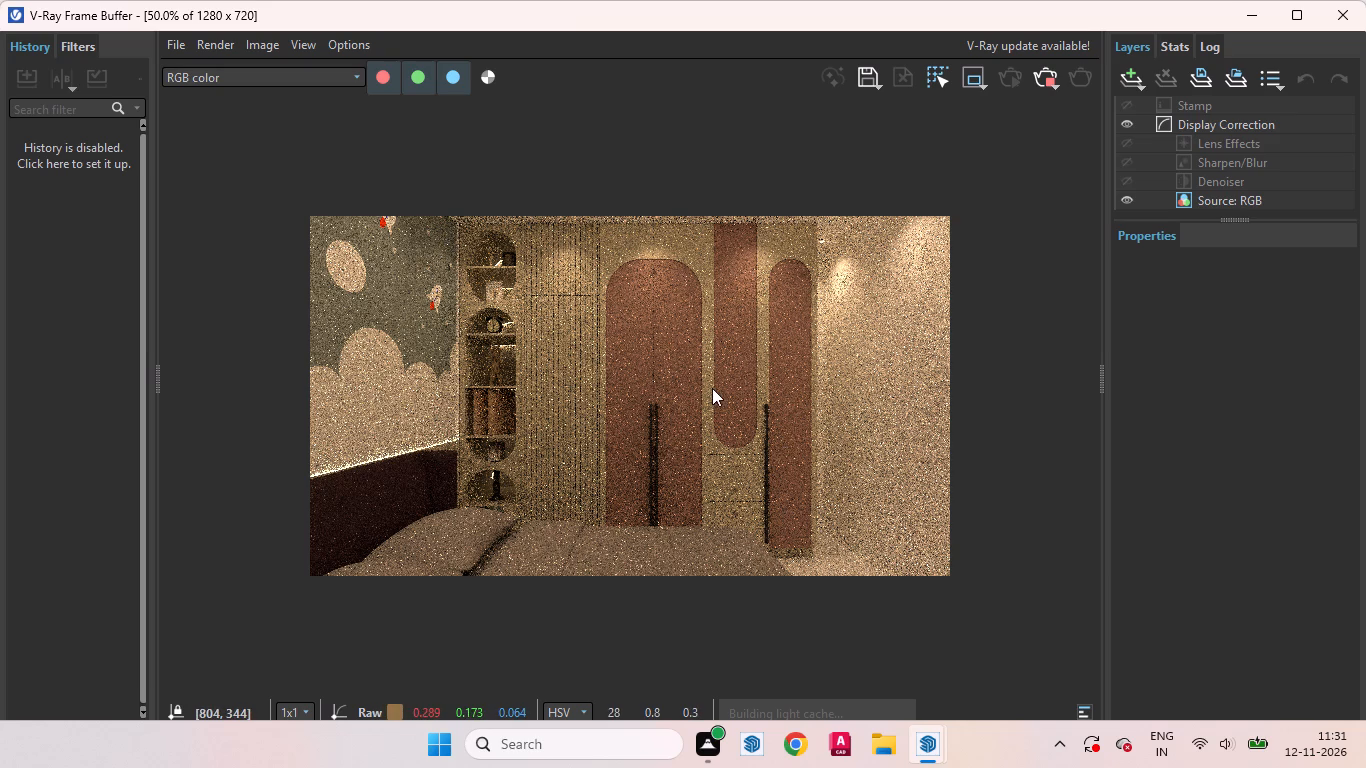
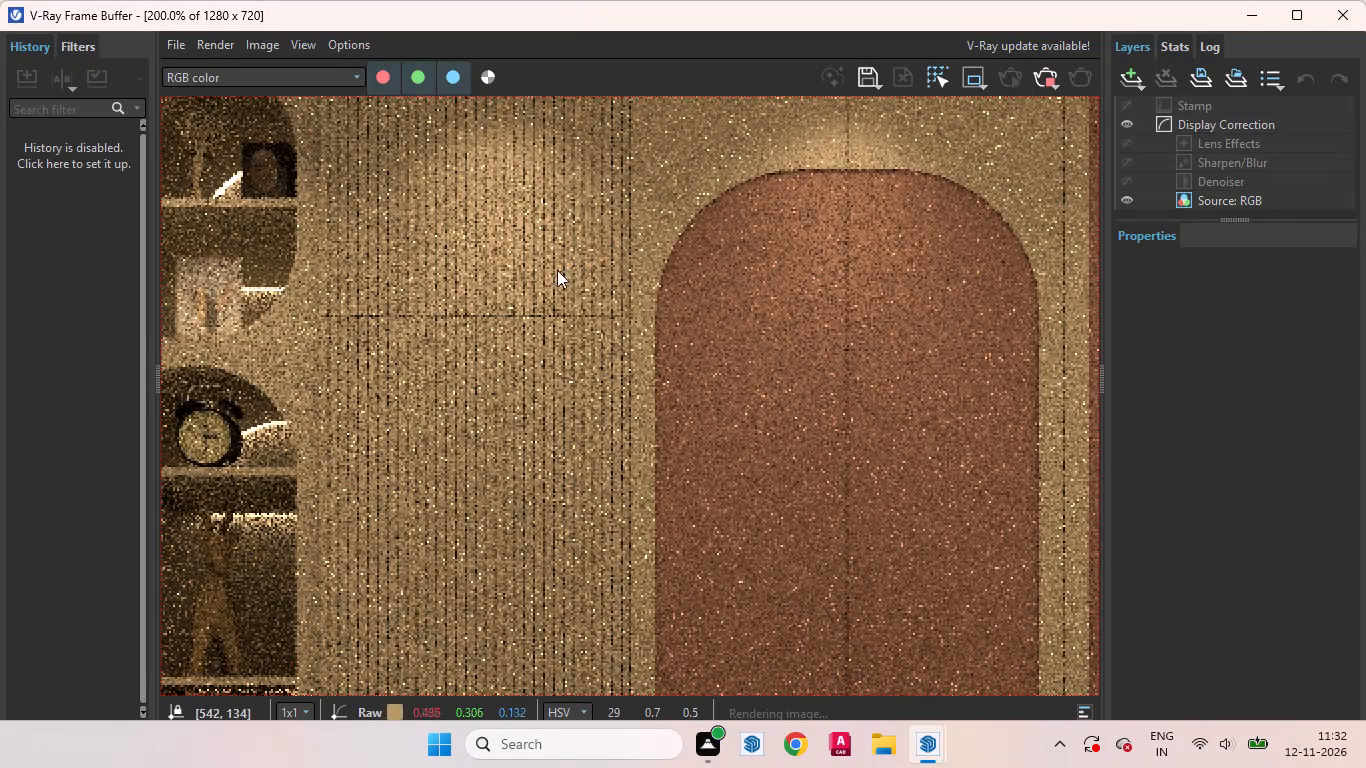
Inspect the in-progress render of the shelving, fluted panels and arched wardrobe doors, both close up and as a whole.
scroll(632, 341, down, 1)
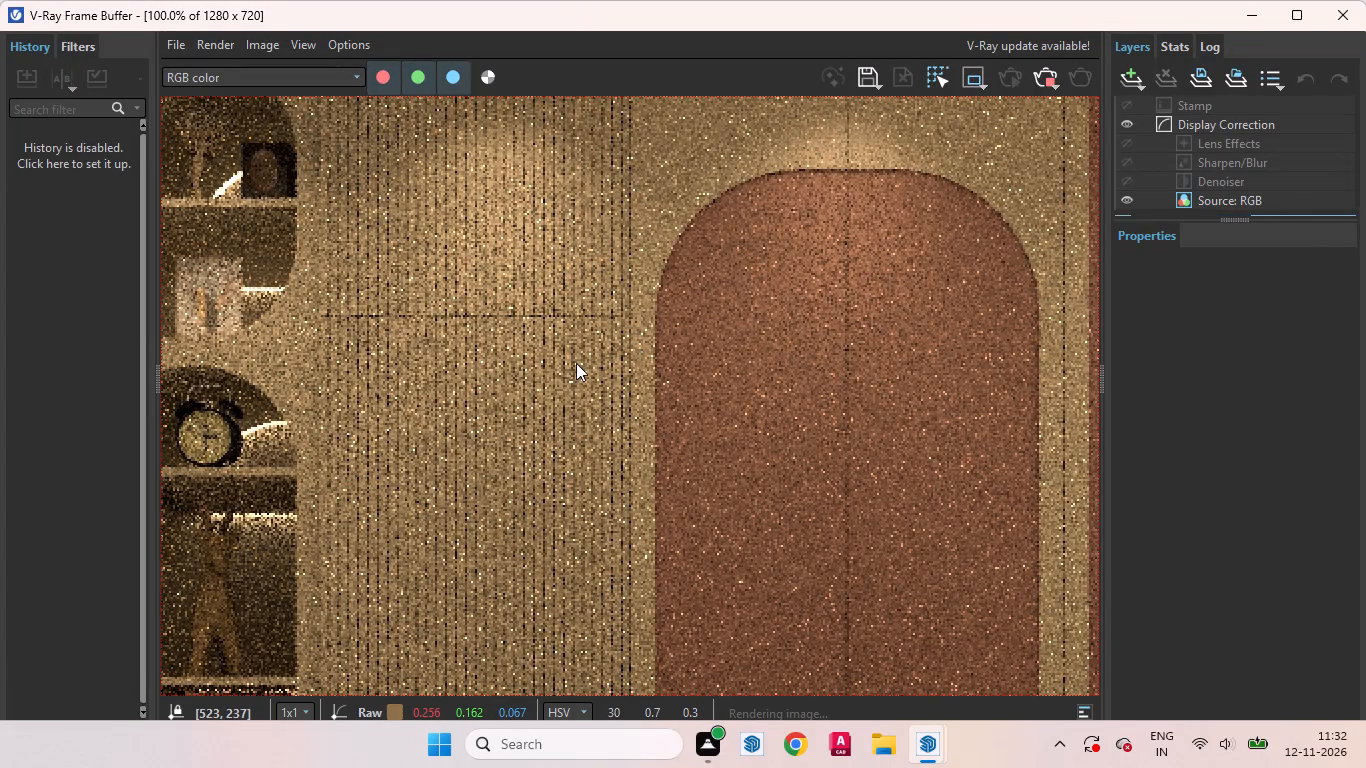
scroll(576, 363, down, 1)
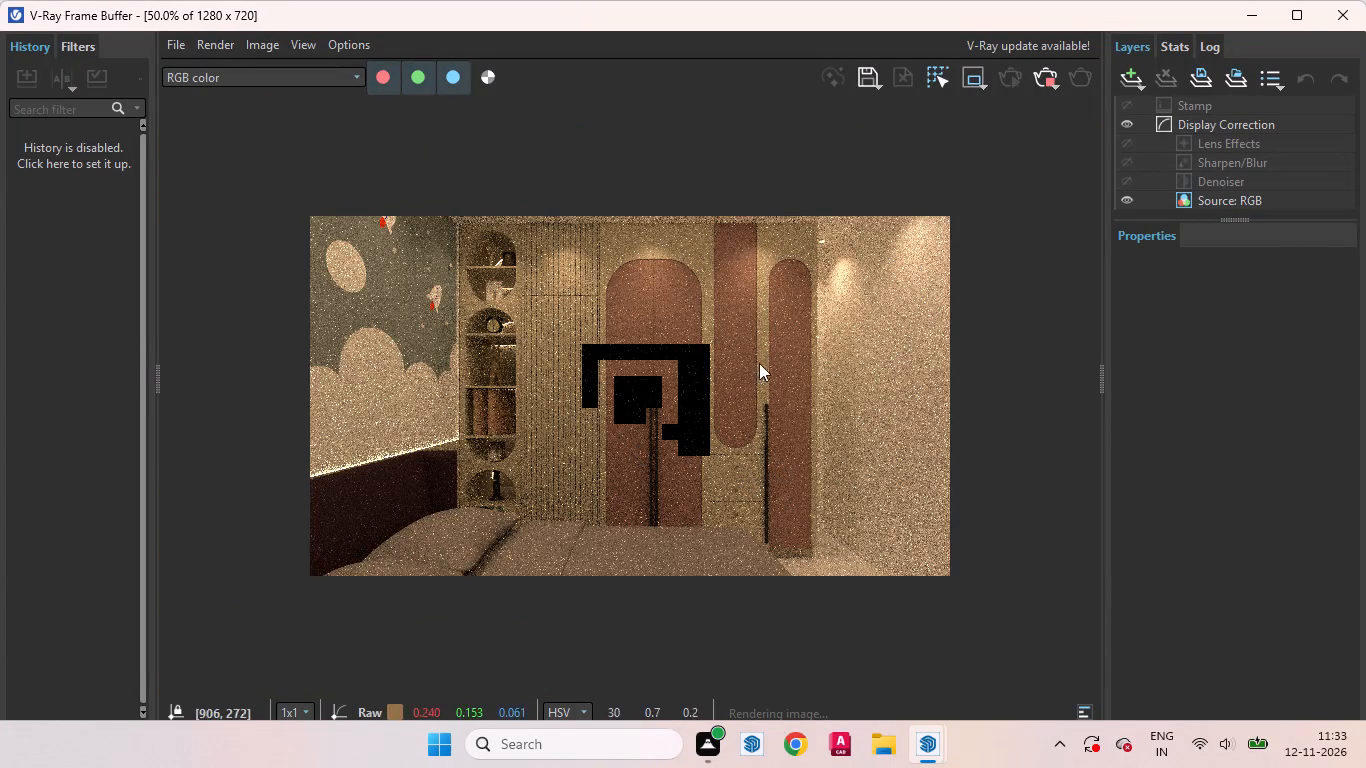
scroll(768, 401, up, 2)
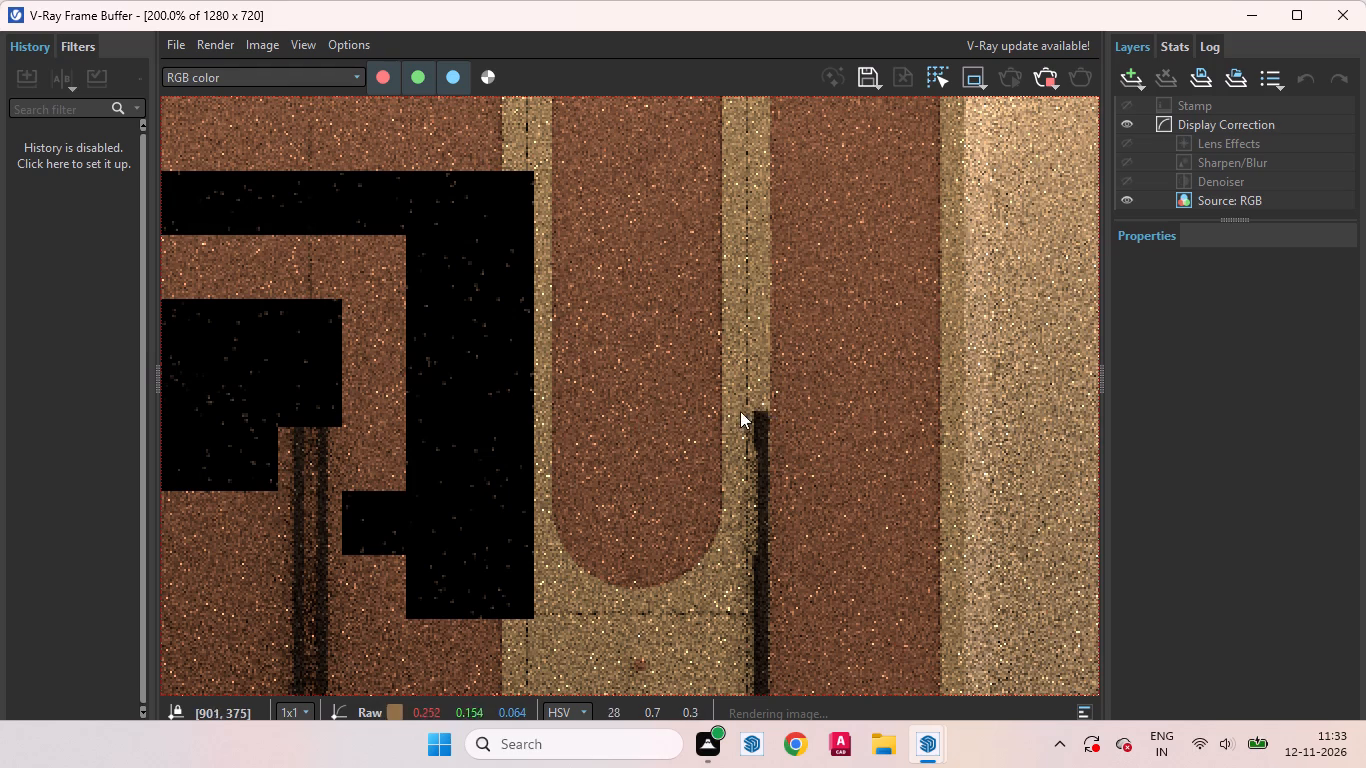
scroll(750, 413, down, 2)
scroll(654, 401, up, 2)
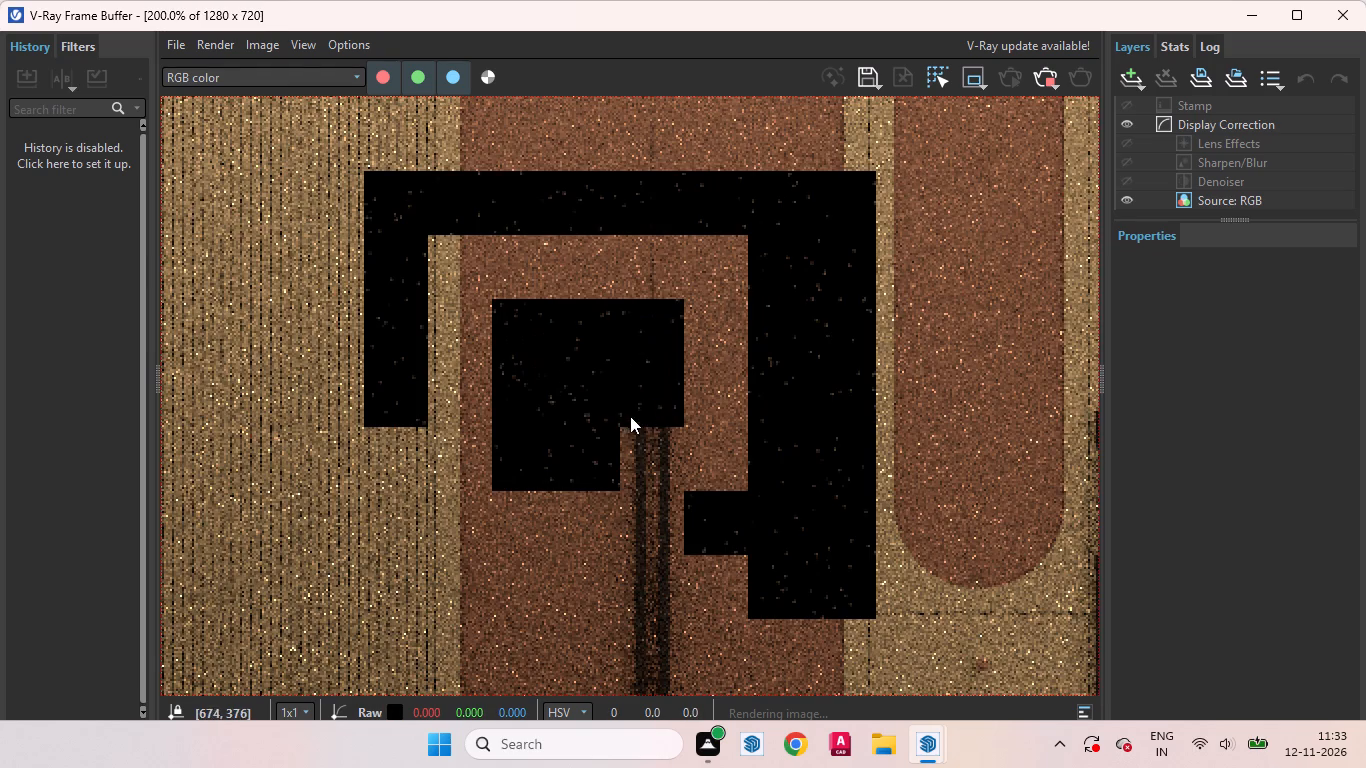
scroll(635, 421, down, 1)
scroll(716, 420, down, 1)
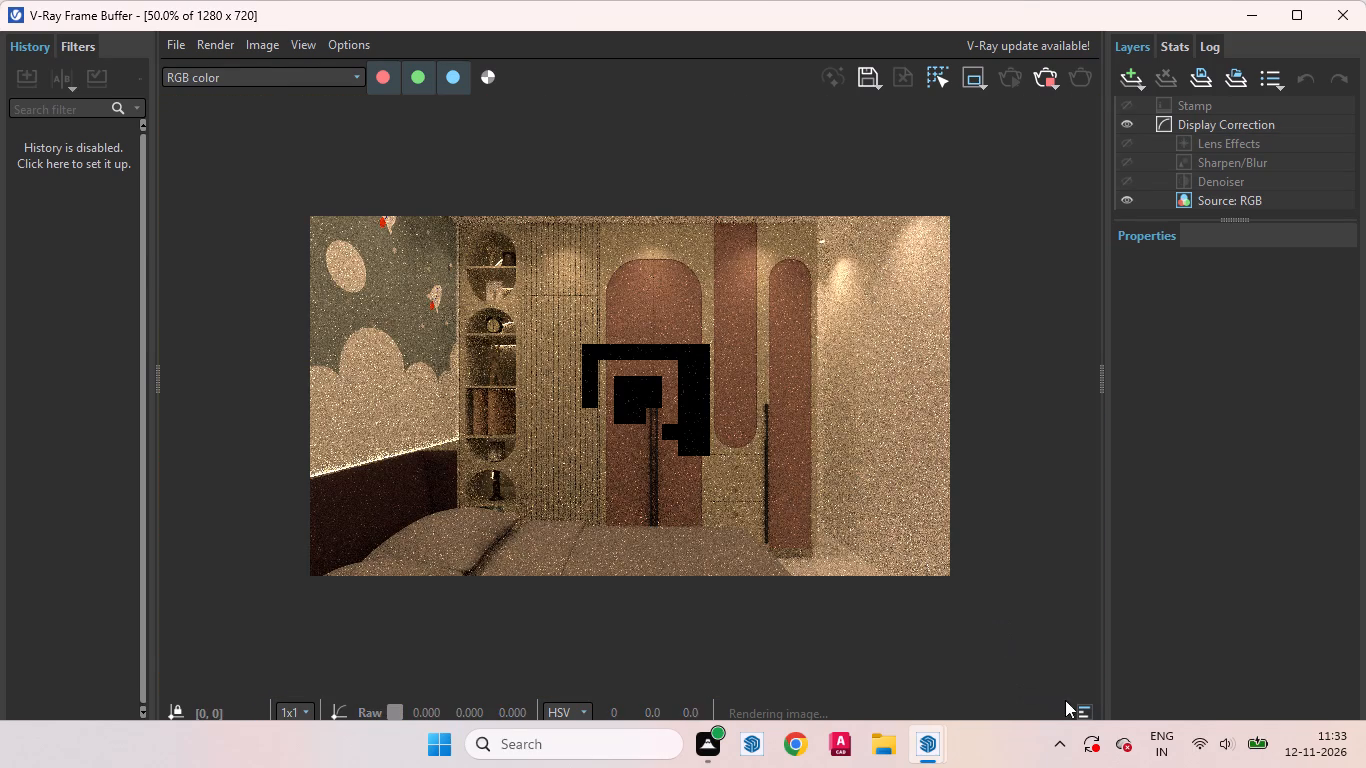
Review the latest messages in the V-Ray log and close the log window.
click(1083, 706)
scroll(763, 555, down, 4)
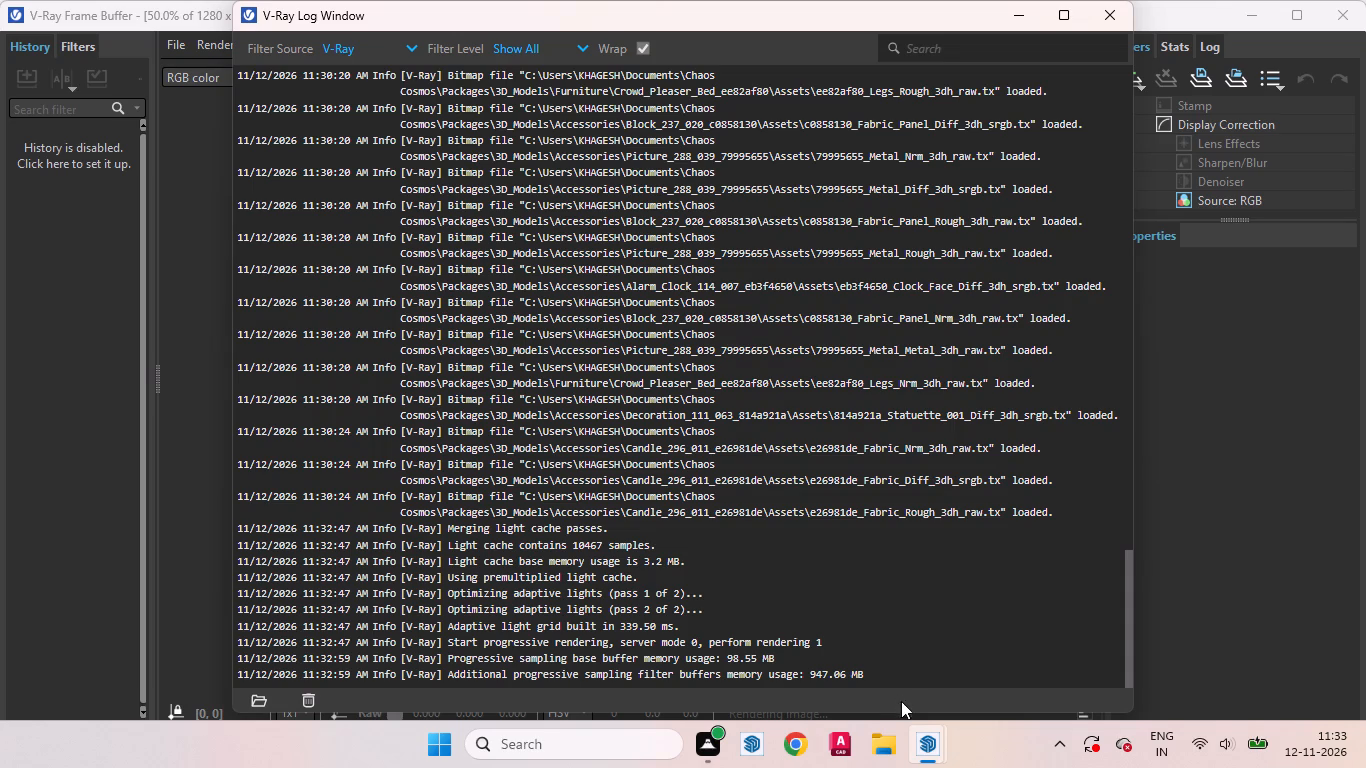
drag(895, 670, 553, 92)
click(843, 611)
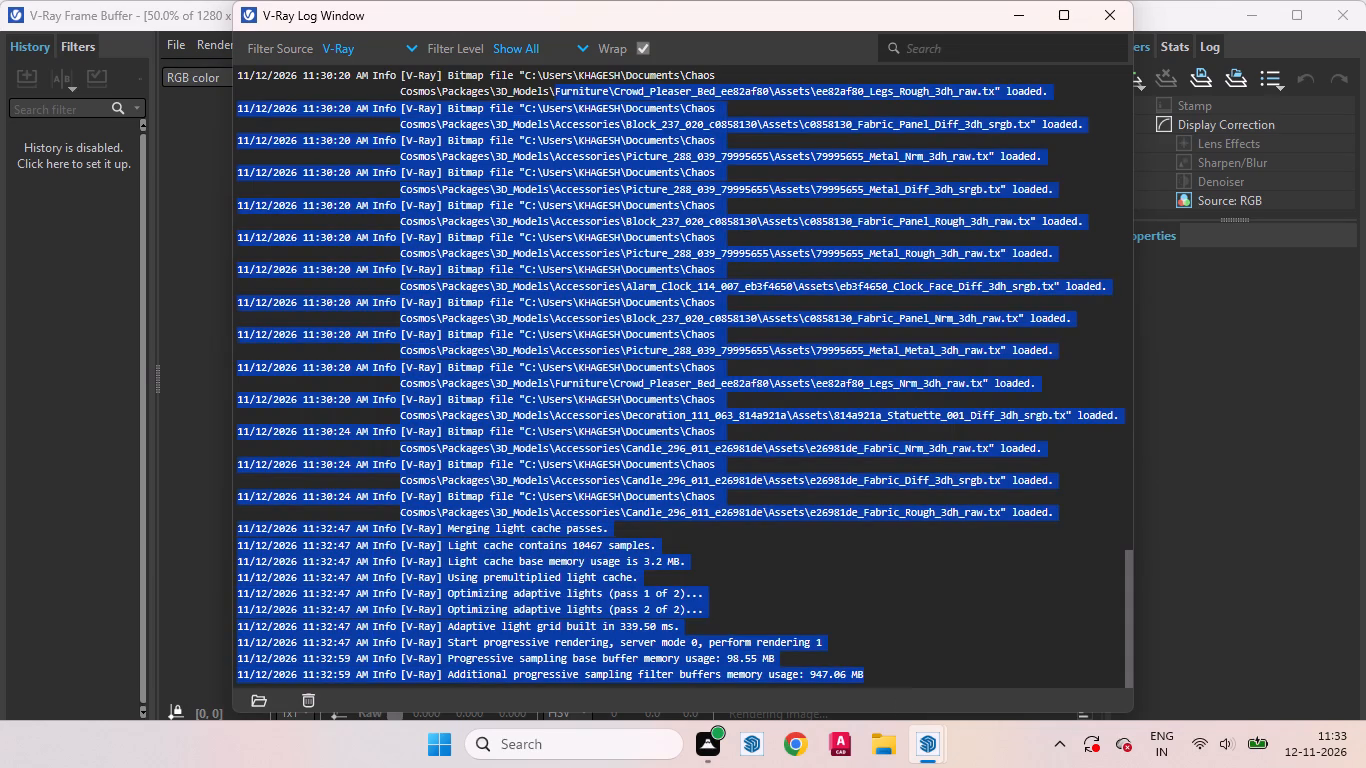
drag(873, 655, 649, 581)
click(810, 637)
drag(852, 660, 761, 650)
click(957, 655)
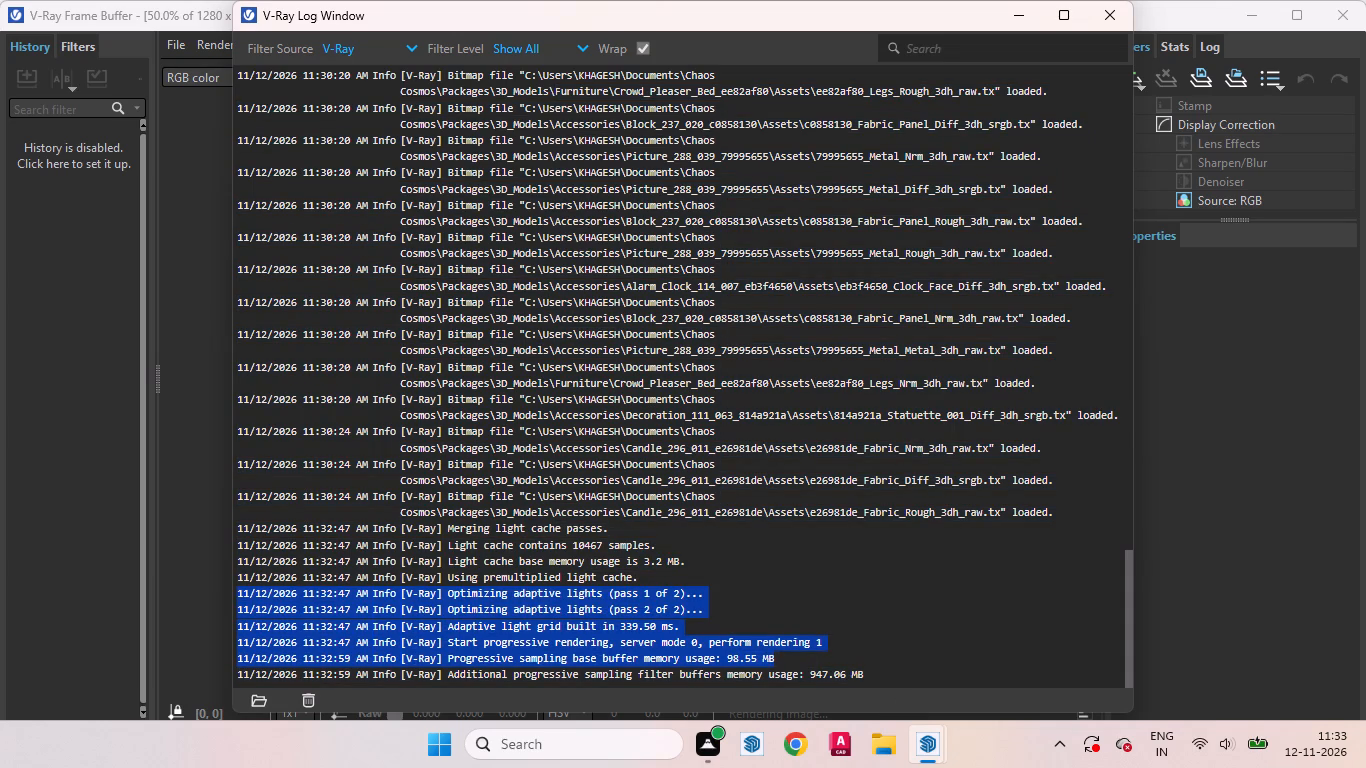
click(1091, 12)
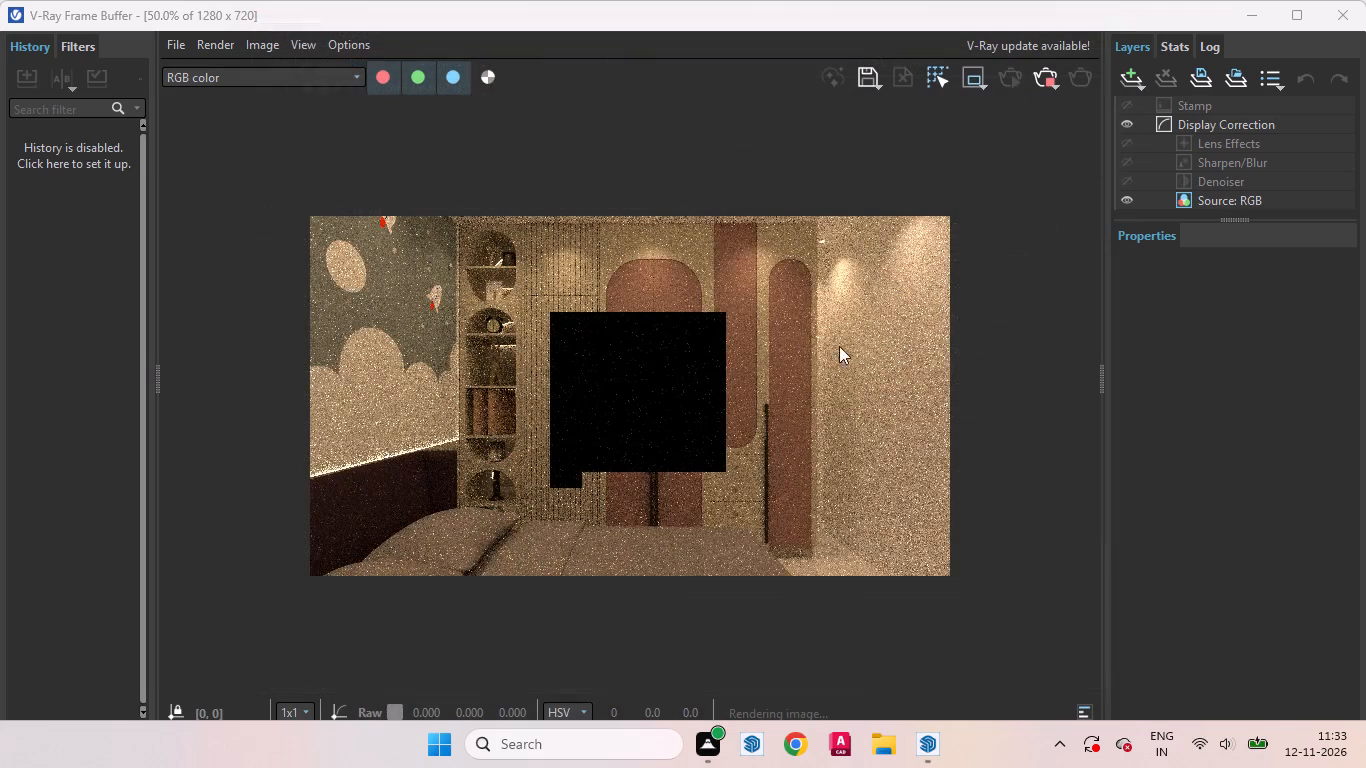
Check the render's progress over the shelving, wardrobe and bed areas of the image.
scroll(517, 372, up, 2)
scroll(527, 371, down, 1)
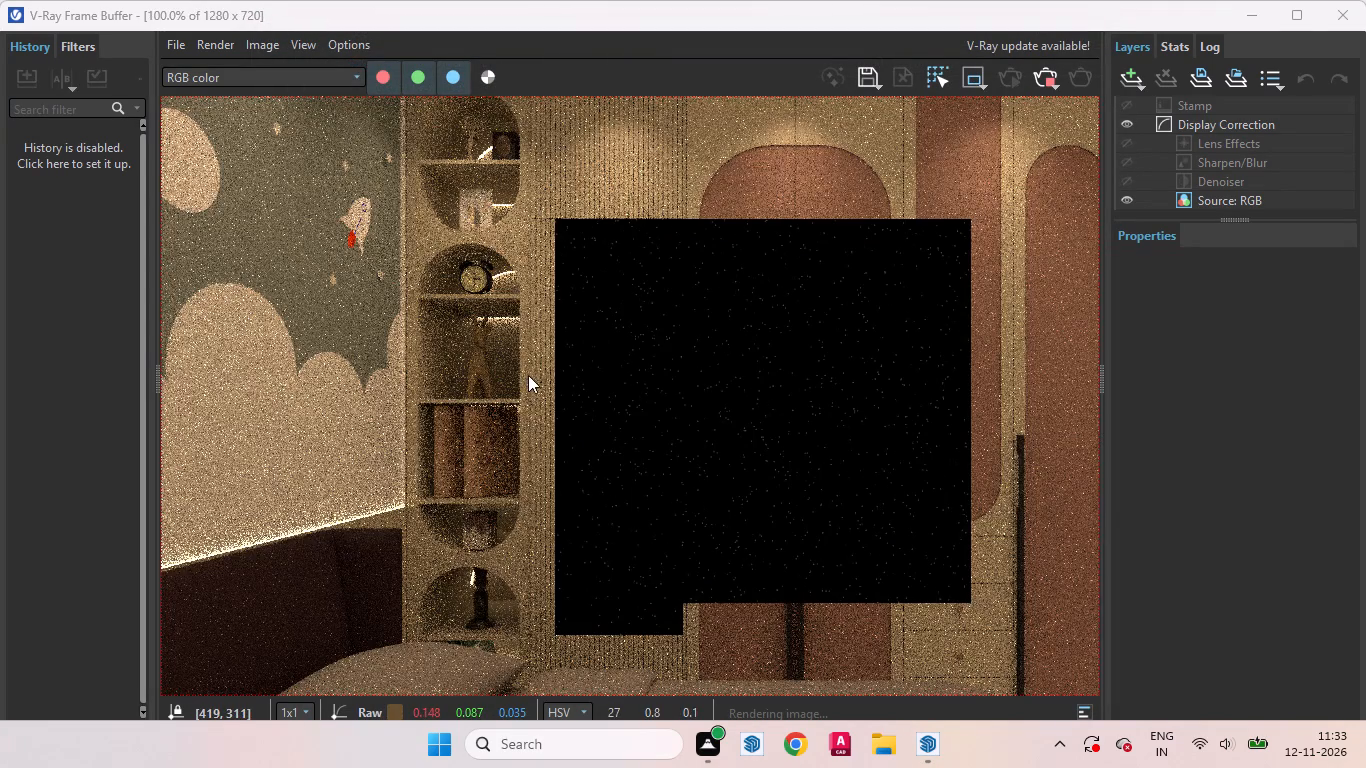
scroll(547, 404, down, 1)
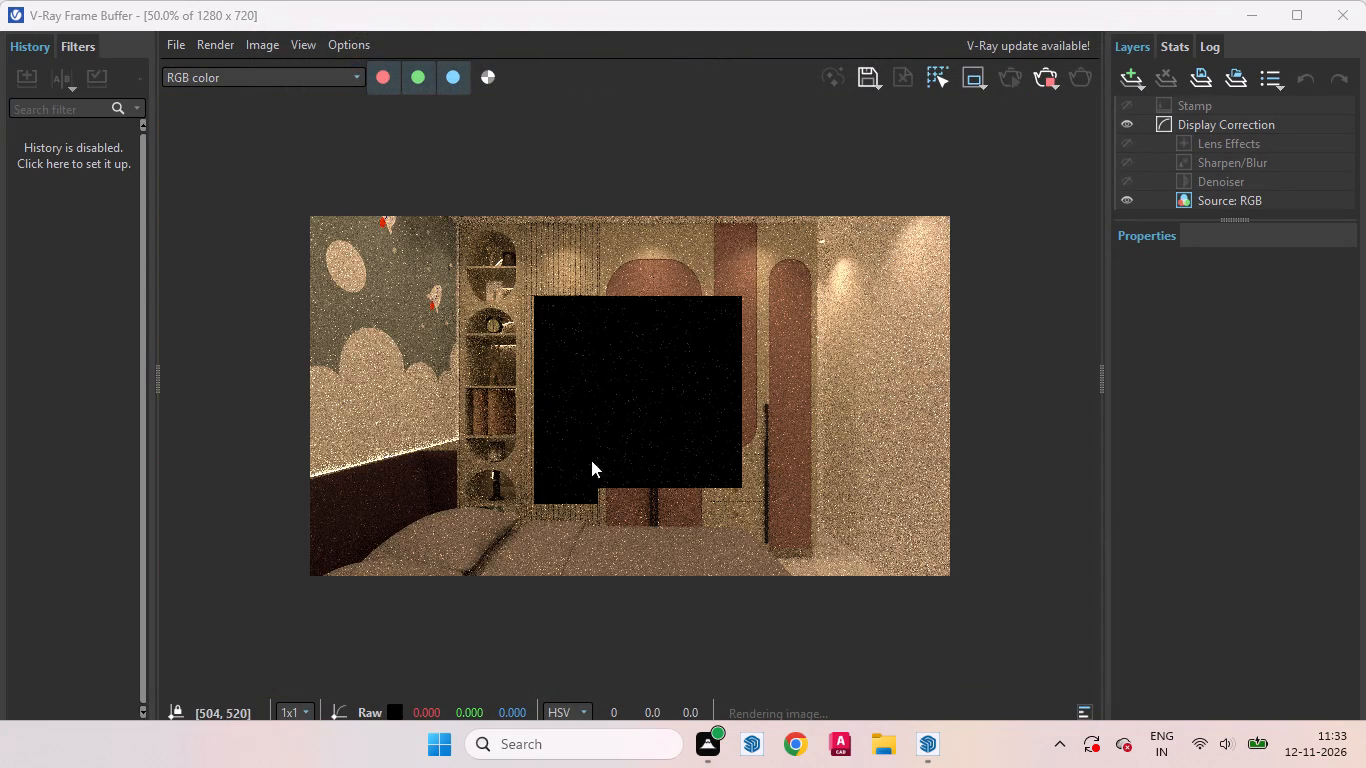
scroll(577, 454, up, 1)
scroll(625, 510, down, 1)
scroll(665, 510, up, 1)
scroll(708, 574, down, 1)
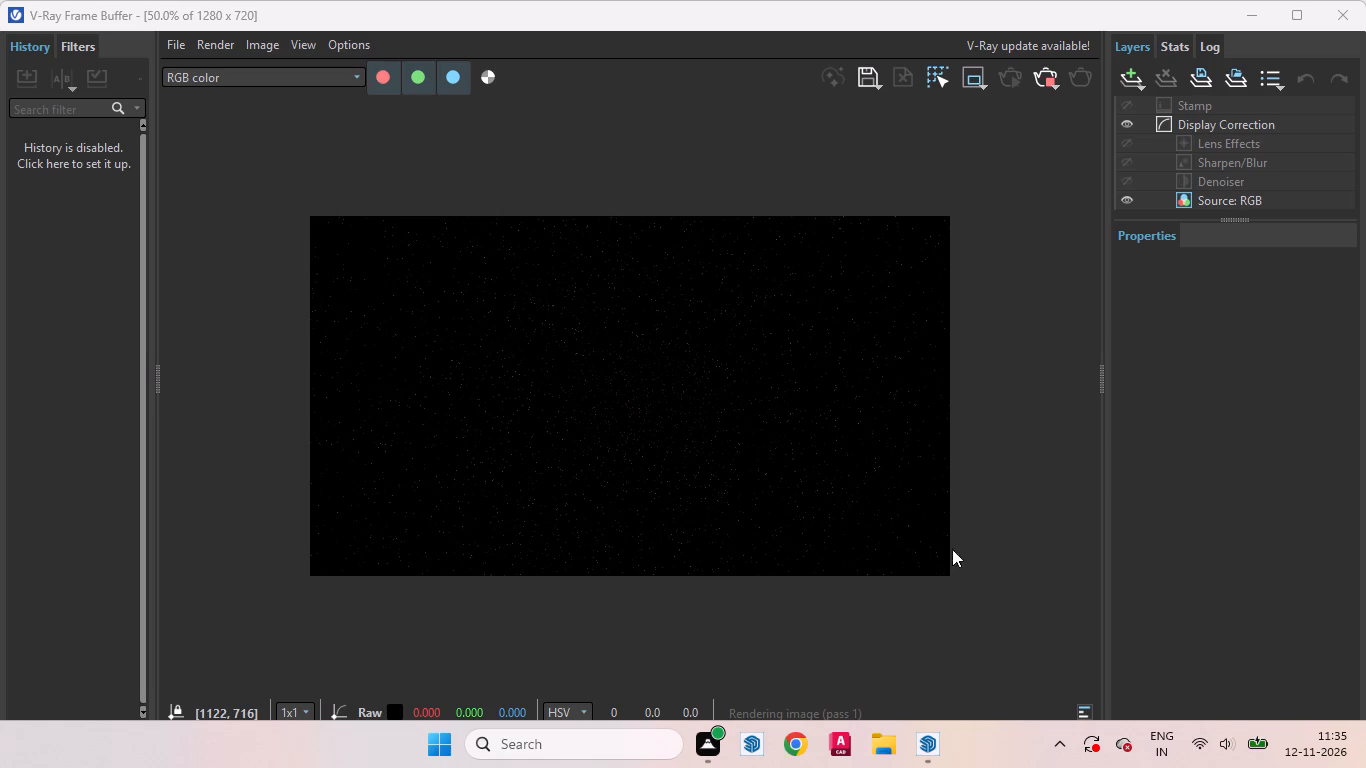
Minimise the V-Ray Frame Buffer and stop the running render from the Asset Editor.
click(1256, 12)
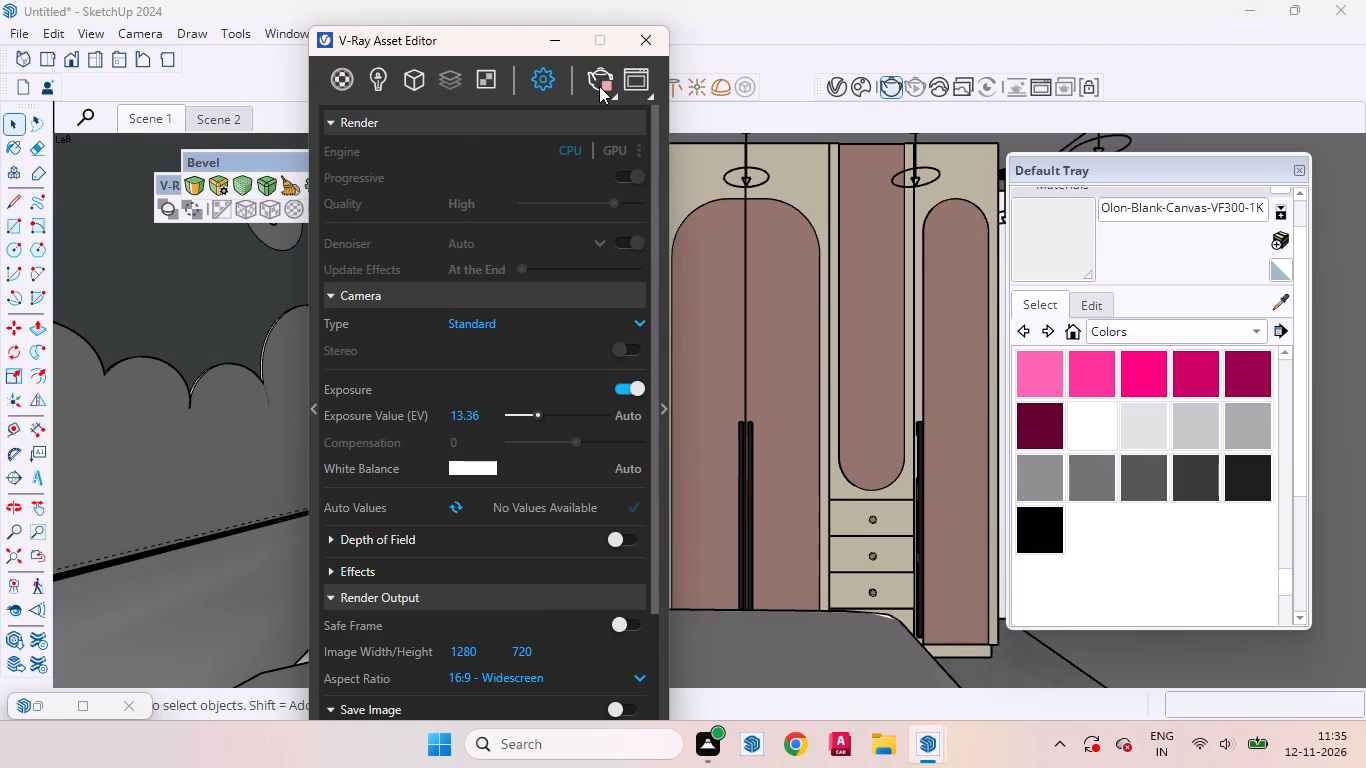
click(599, 86)
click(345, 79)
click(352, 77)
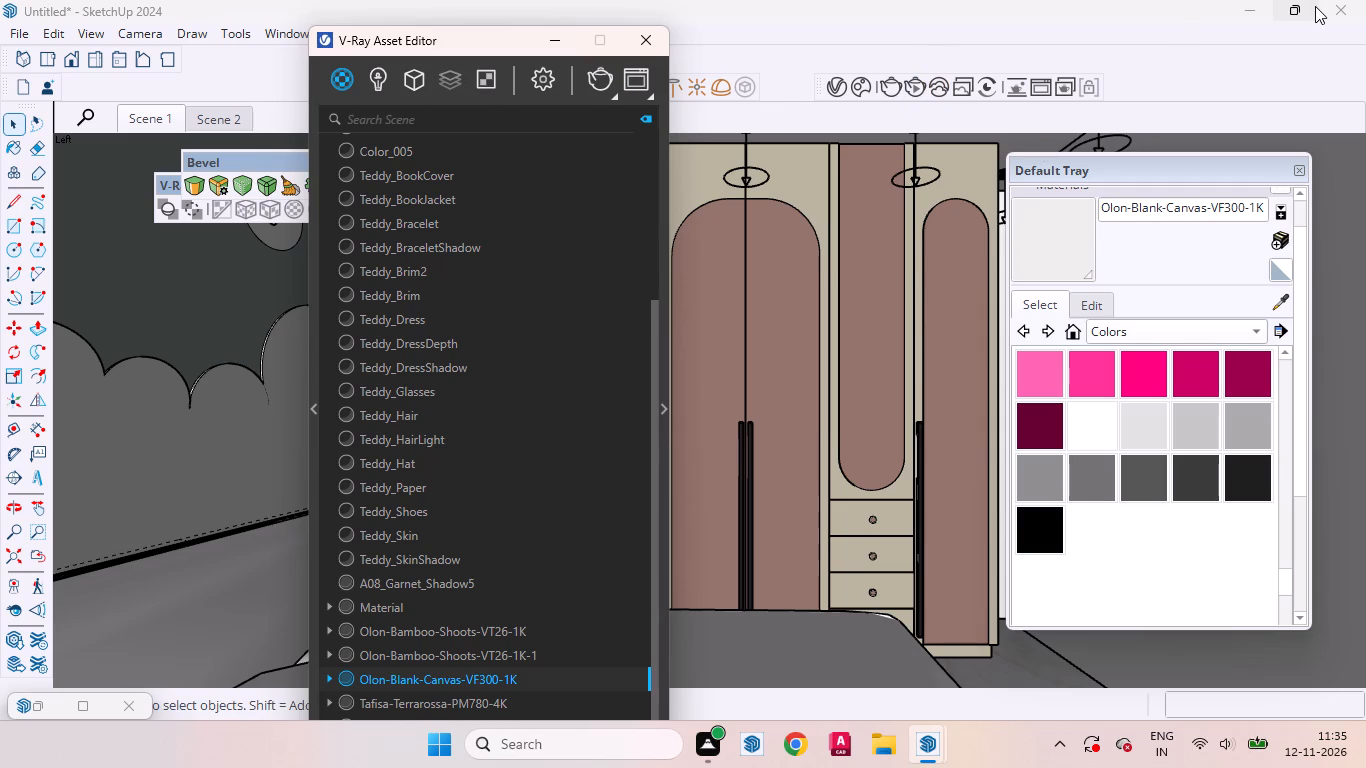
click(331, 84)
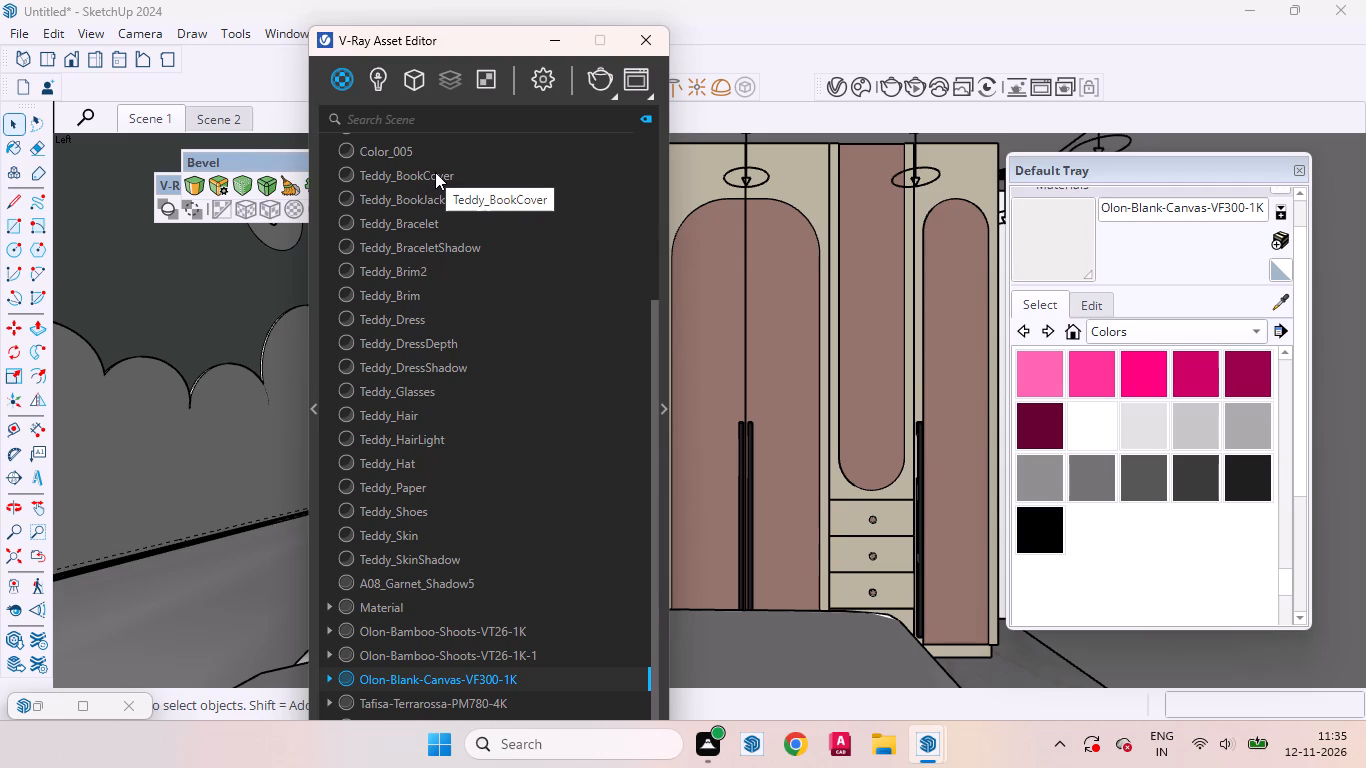
Open the V-Ray render settings and expand the Environment options to review them with the render output settings.
click(552, 81)
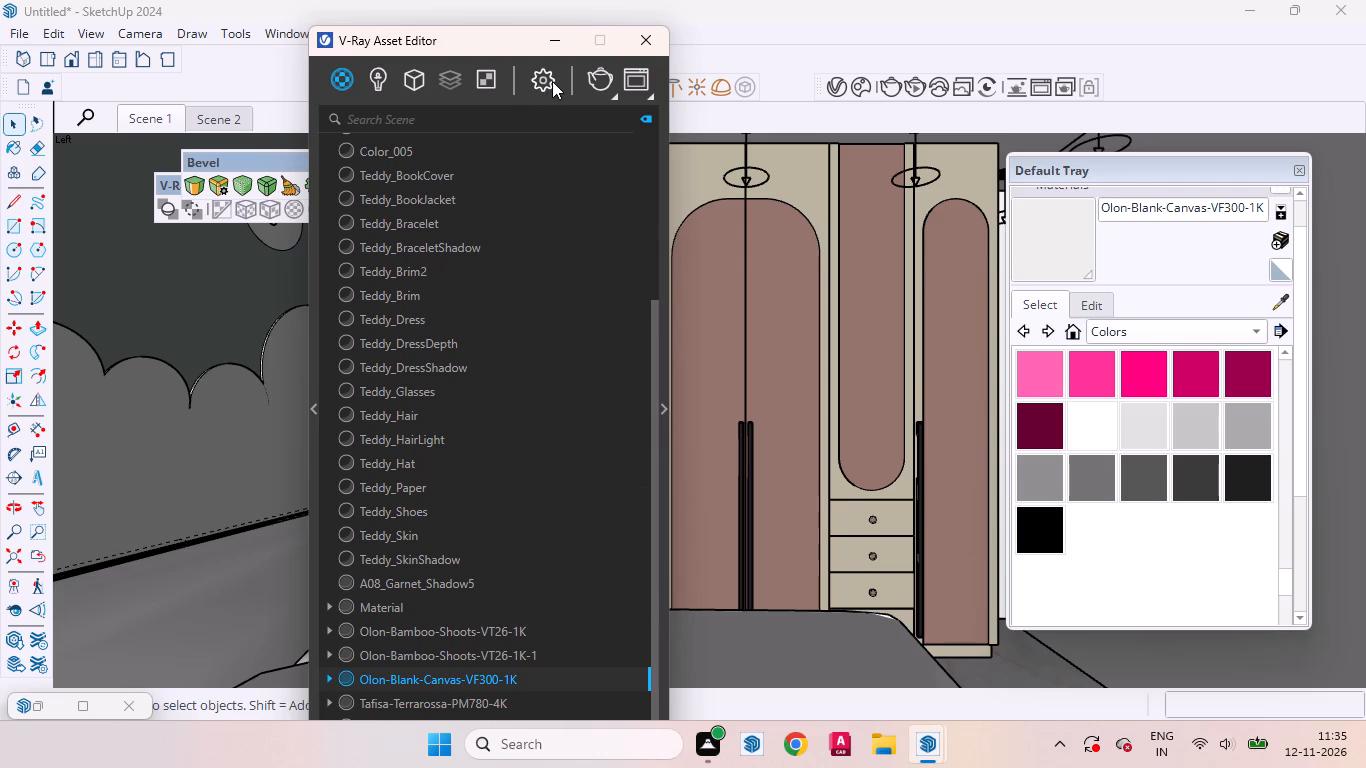
drag(484, 48, 493, 38)
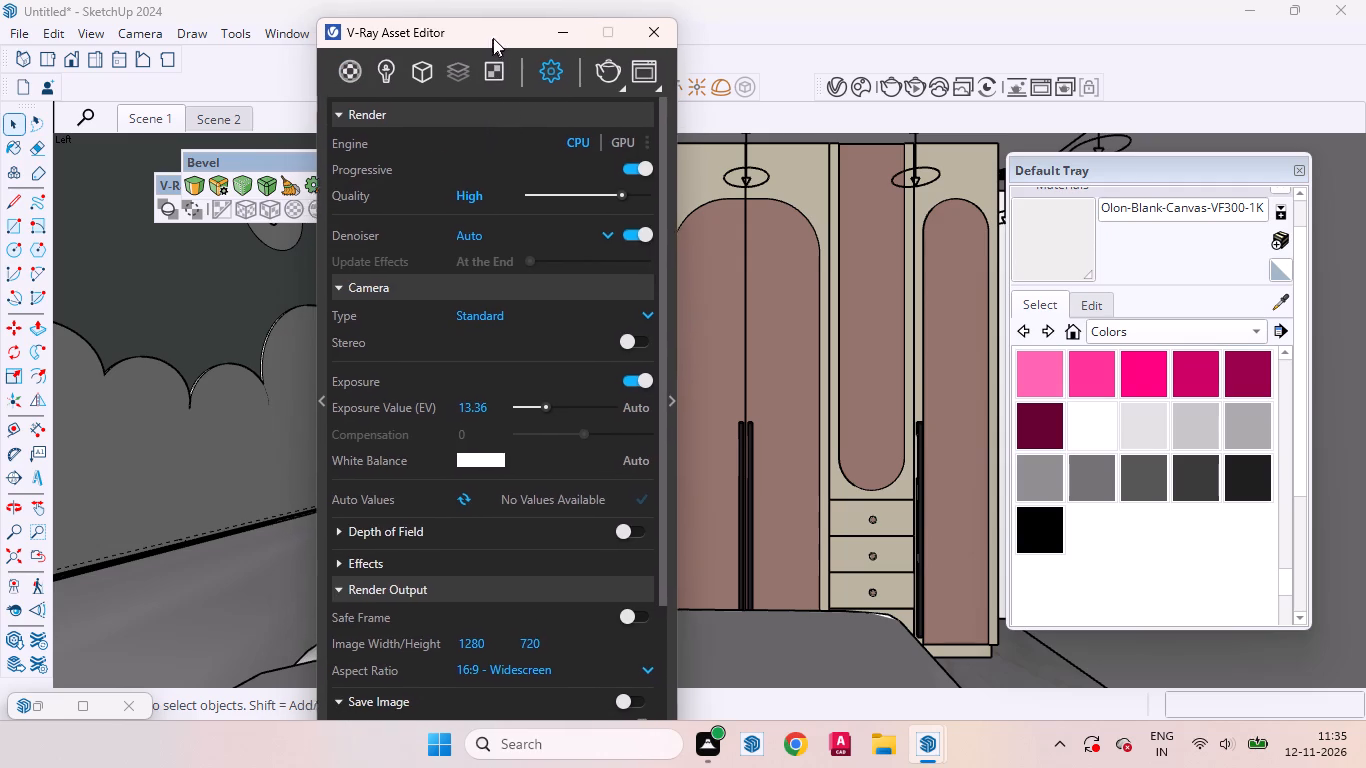
drag(493, 38, 501, 18)
scroll(433, 345, down, 7)
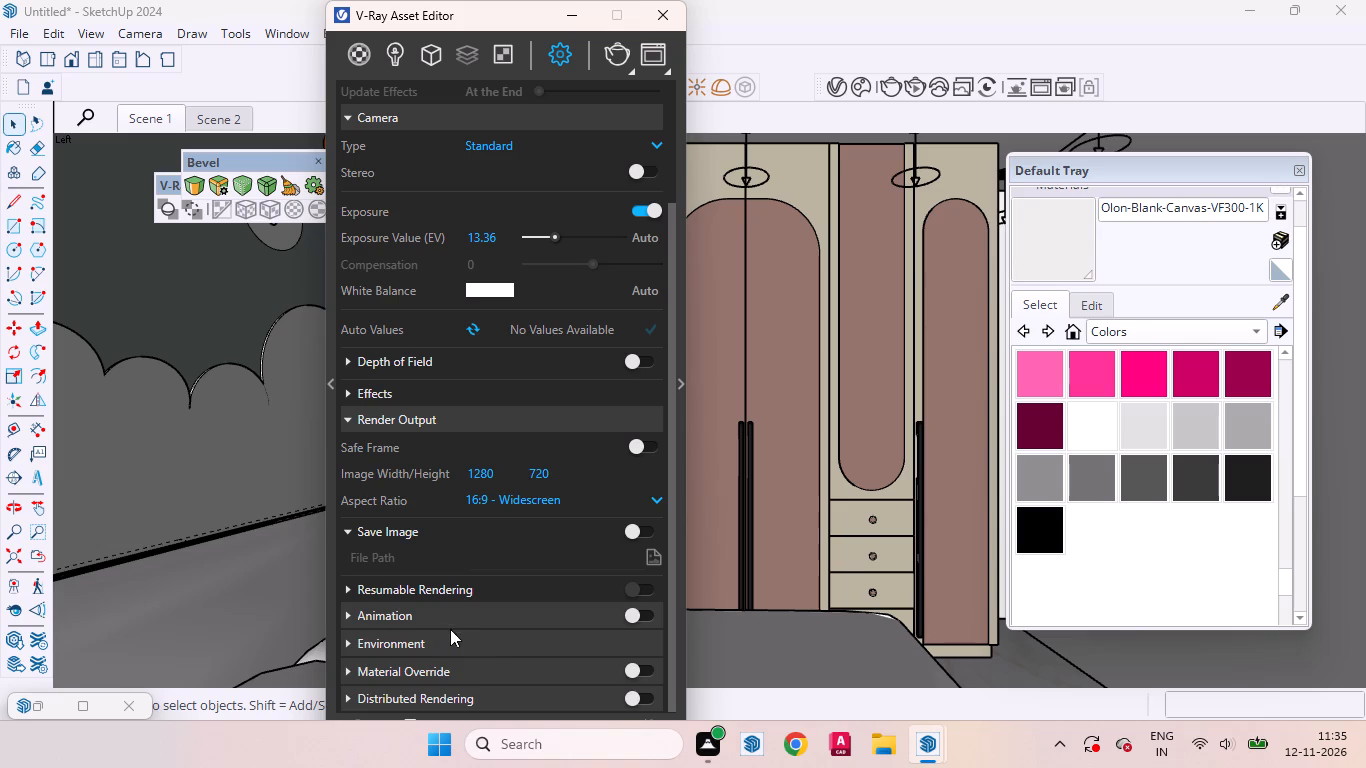
click(478, 644)
scroll(531, 486, down, 6)
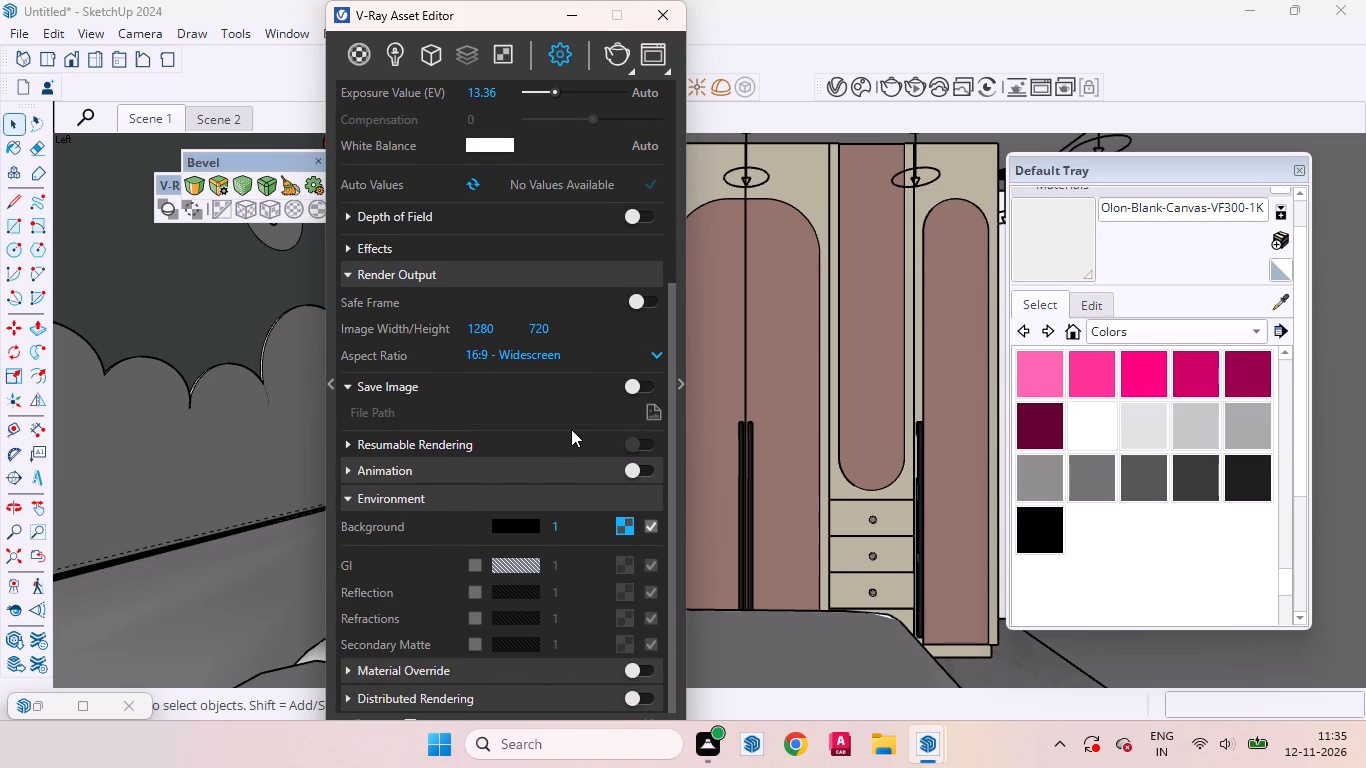
scroll(532, 466, down, 2)
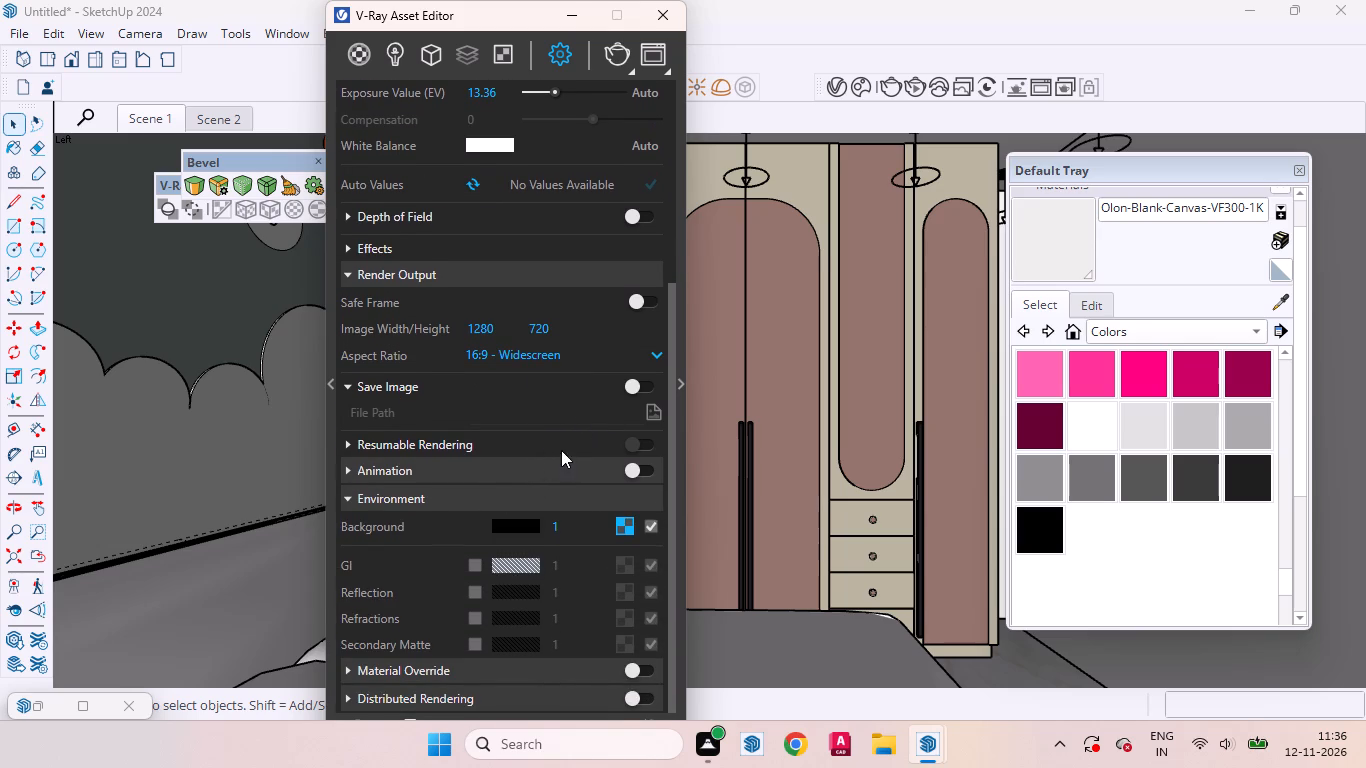
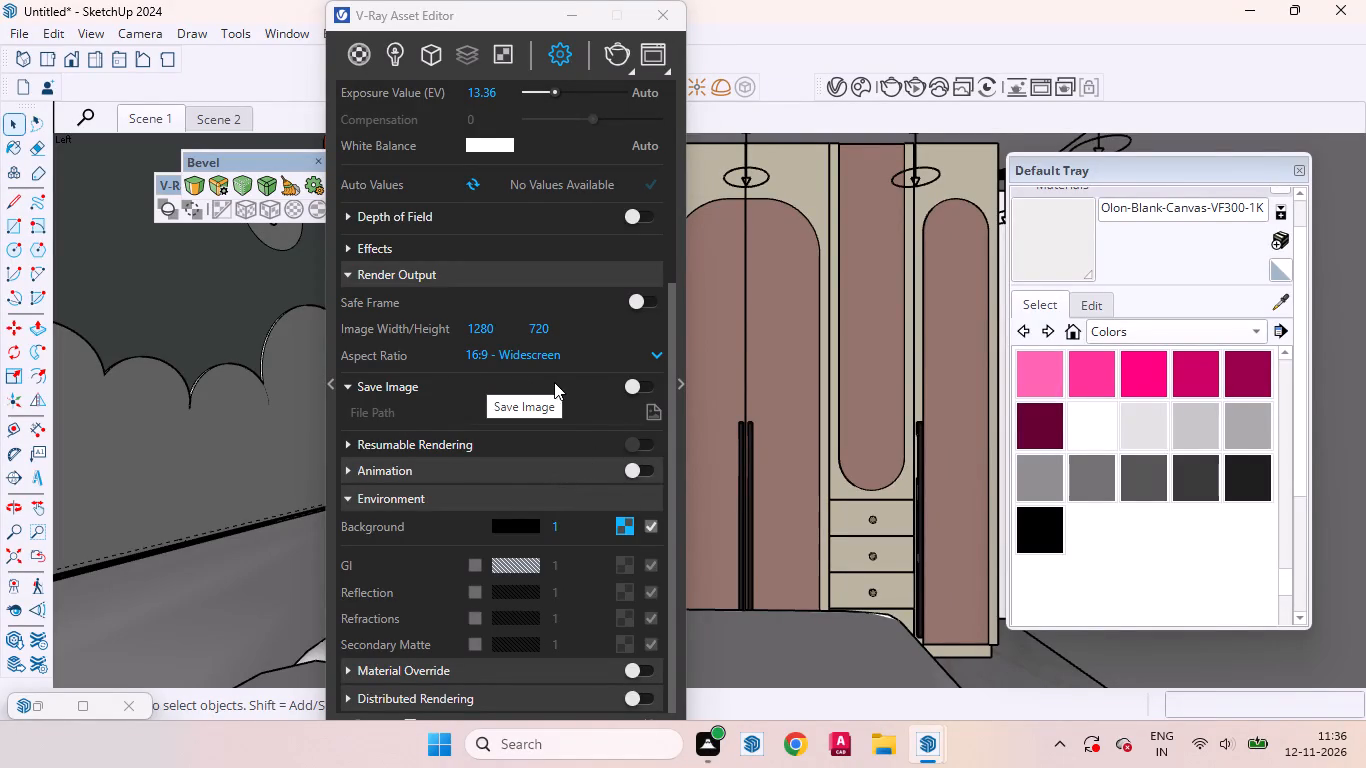
Inspect the Environment Sky texture assigned to the environment background and return to the render settings.
scroll(478, 484, down, 2)
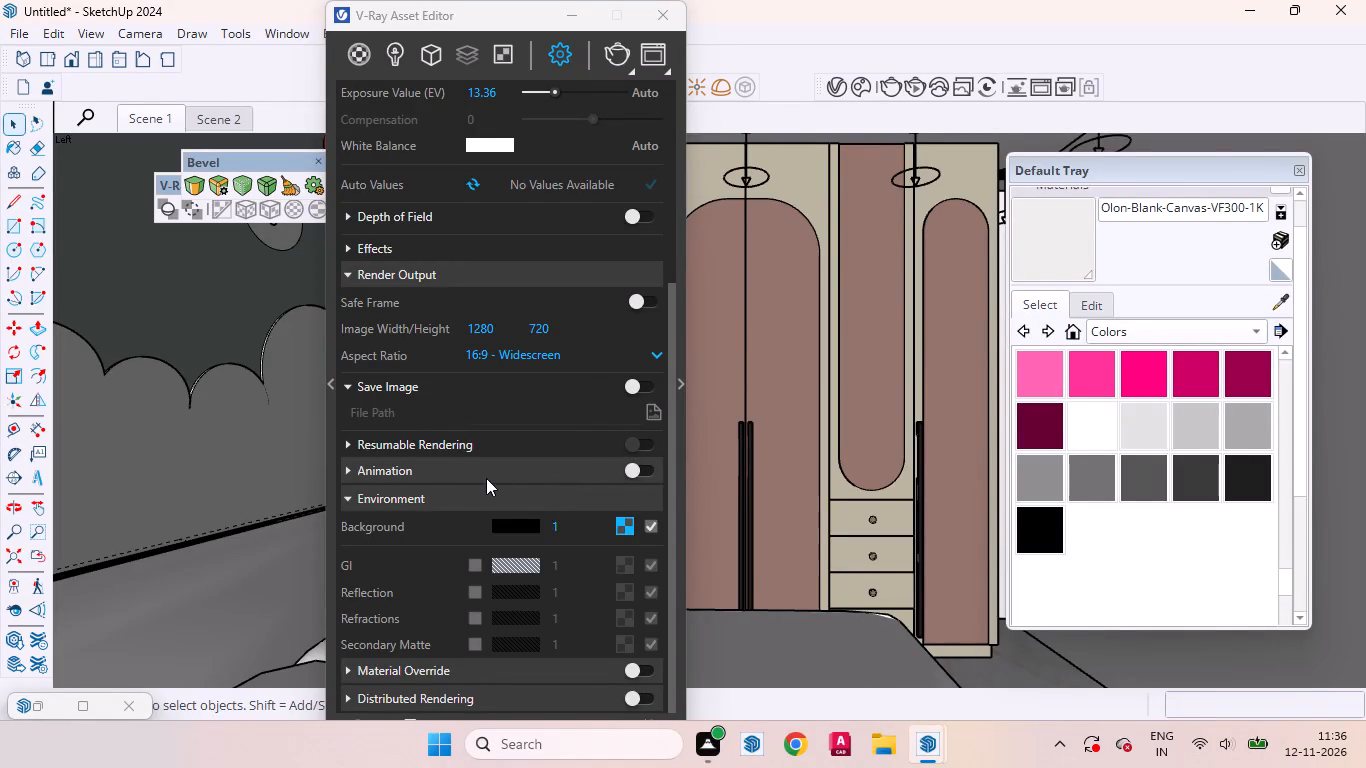
scroll(537, 475, down, 2)
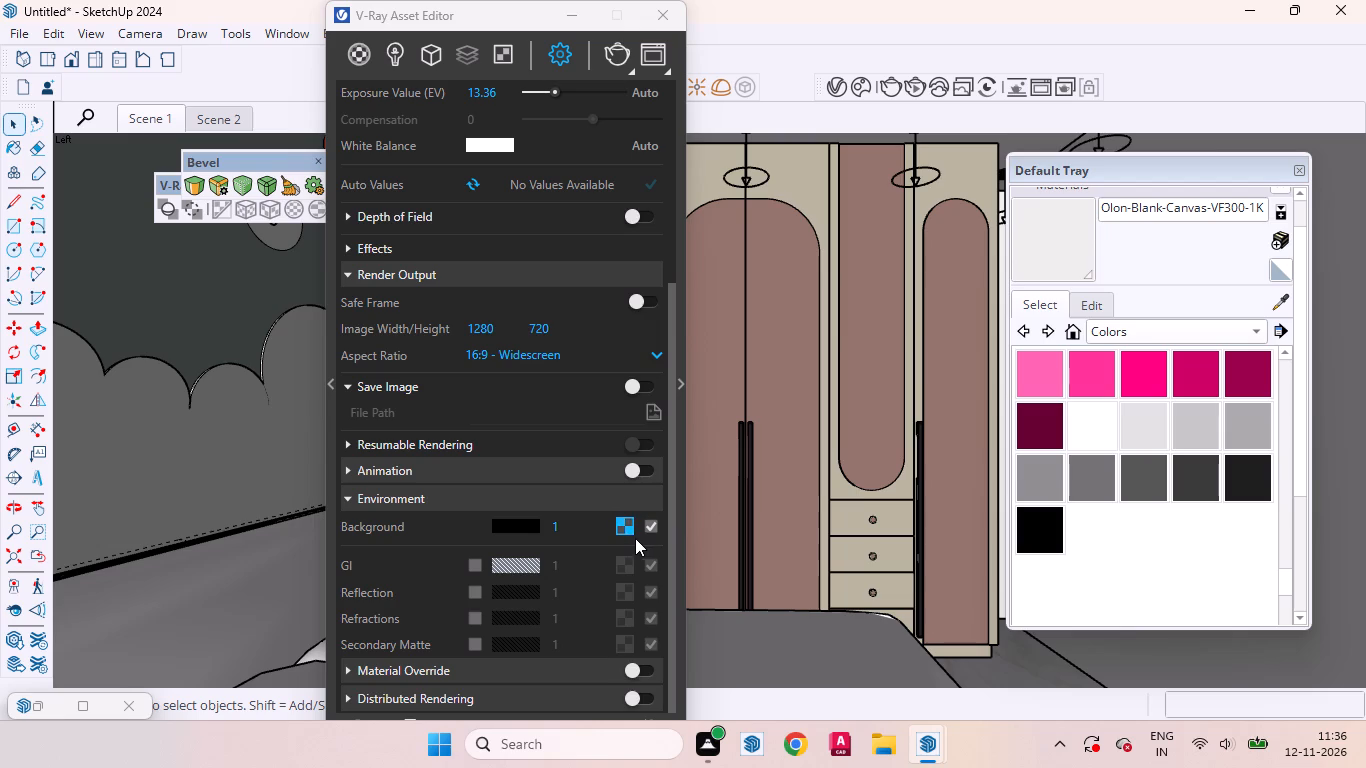
click(627, 528)
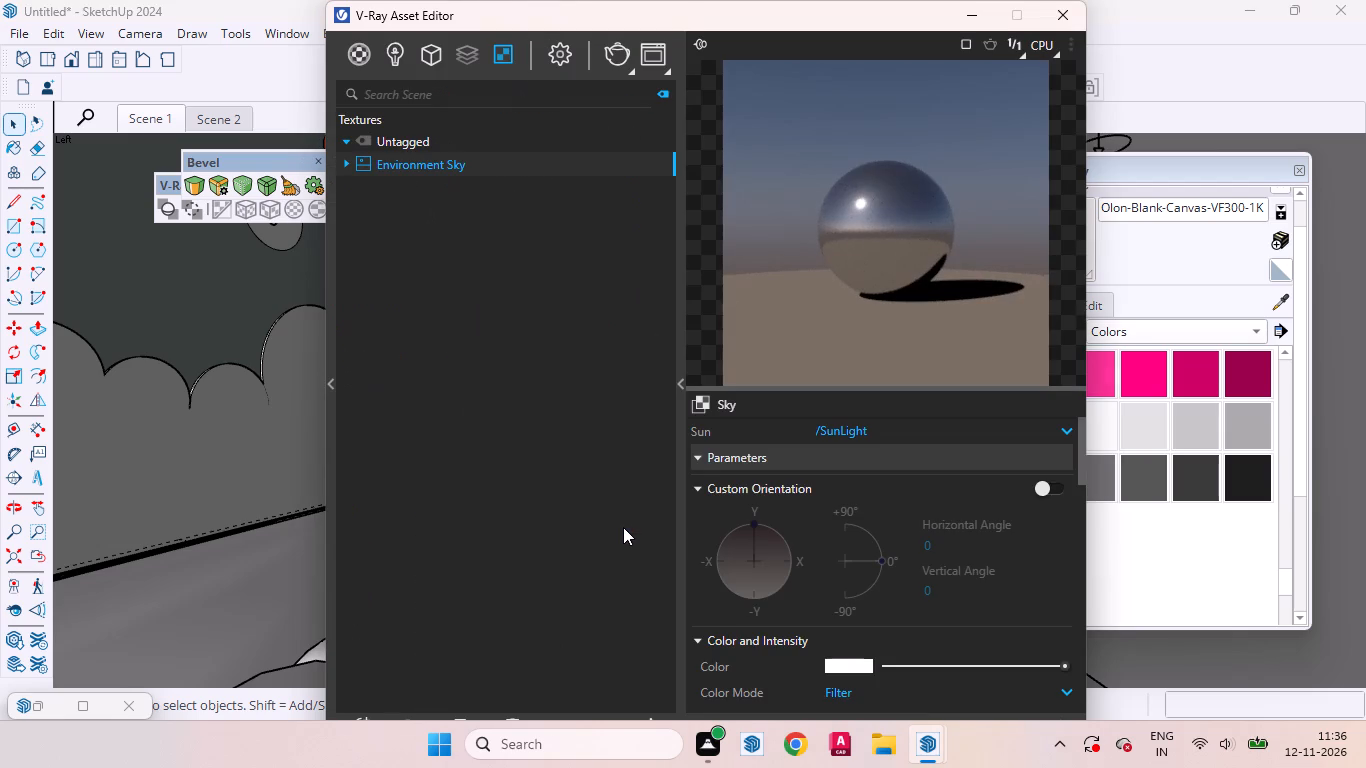
click(682, 383)
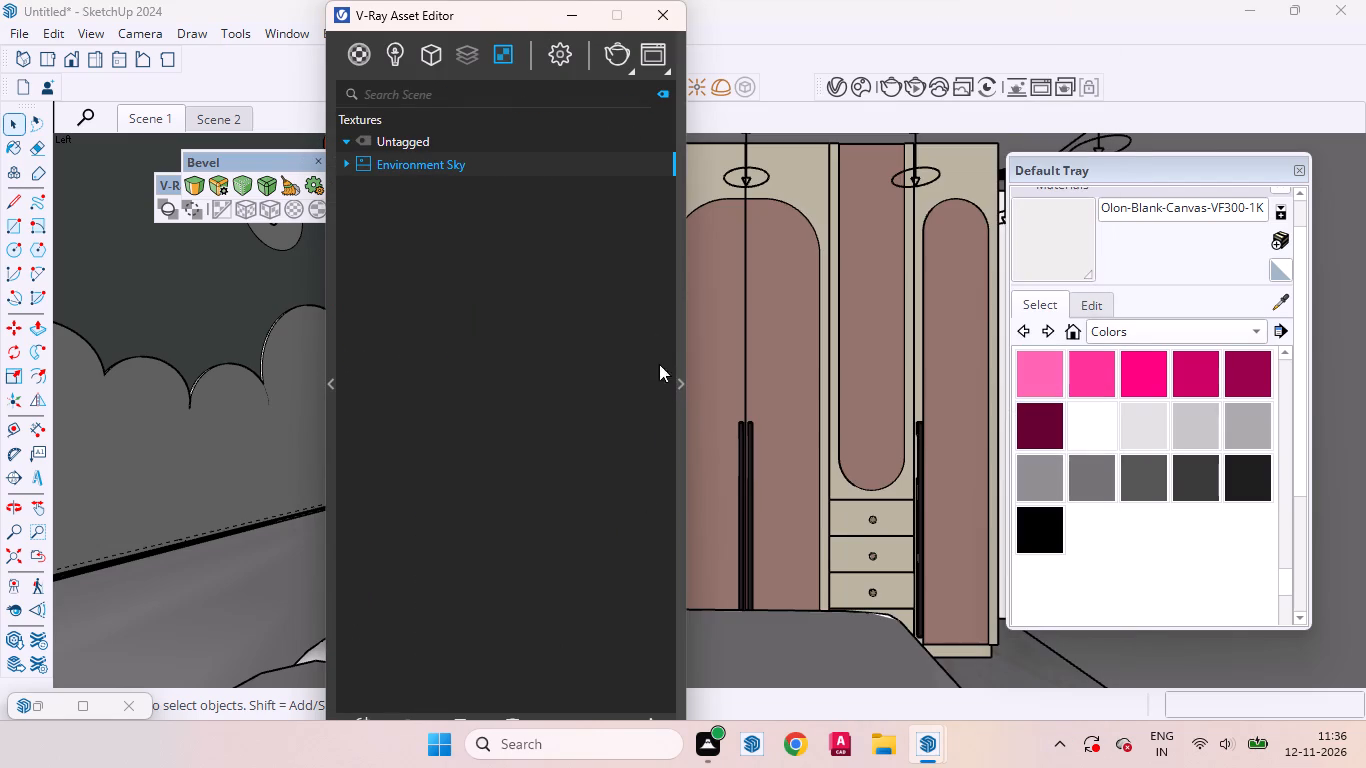
click(558, 51)
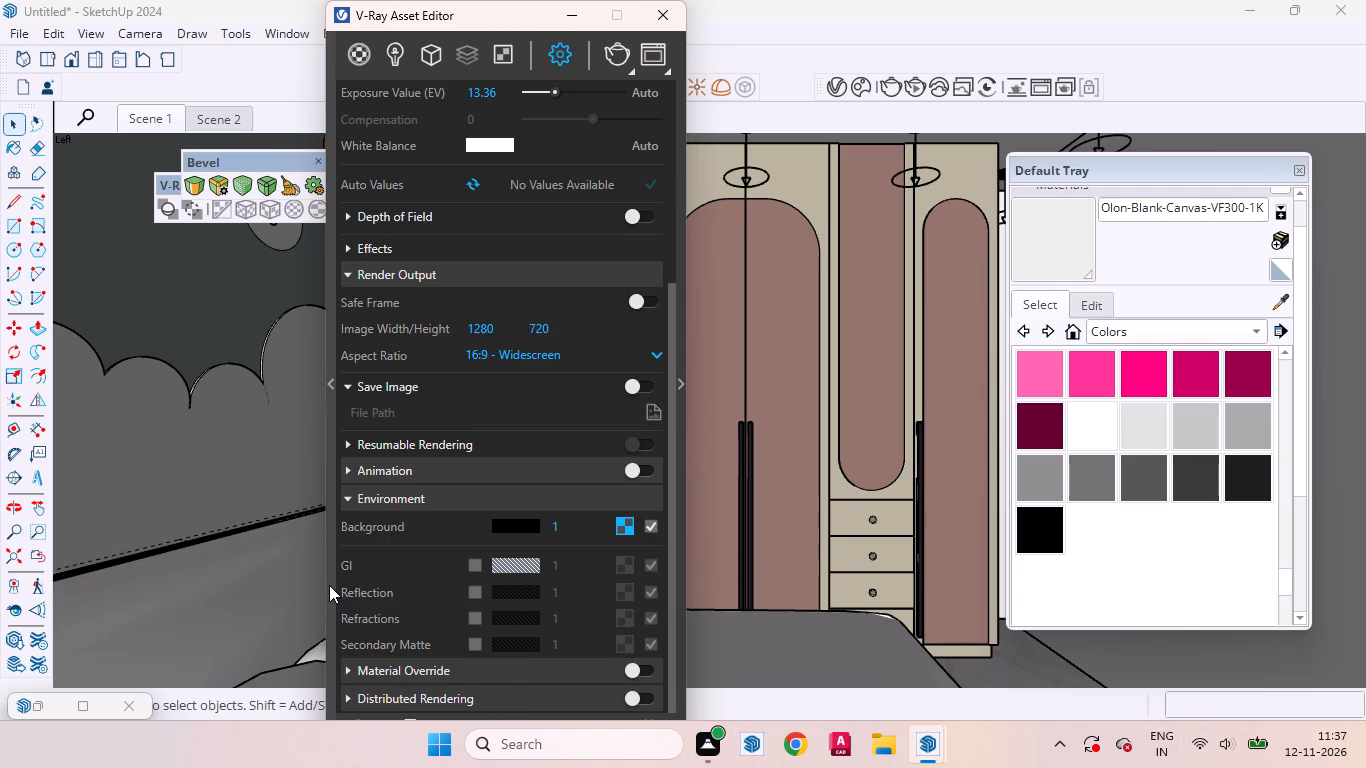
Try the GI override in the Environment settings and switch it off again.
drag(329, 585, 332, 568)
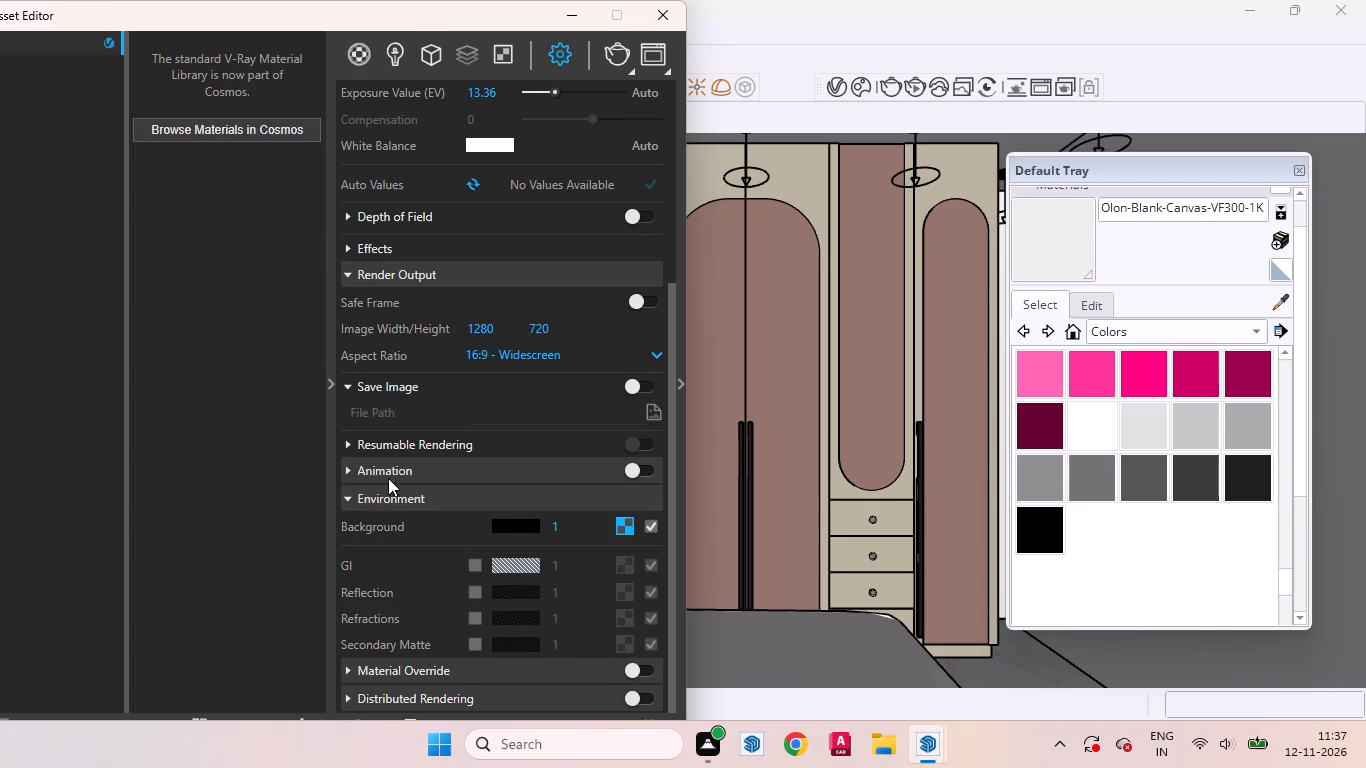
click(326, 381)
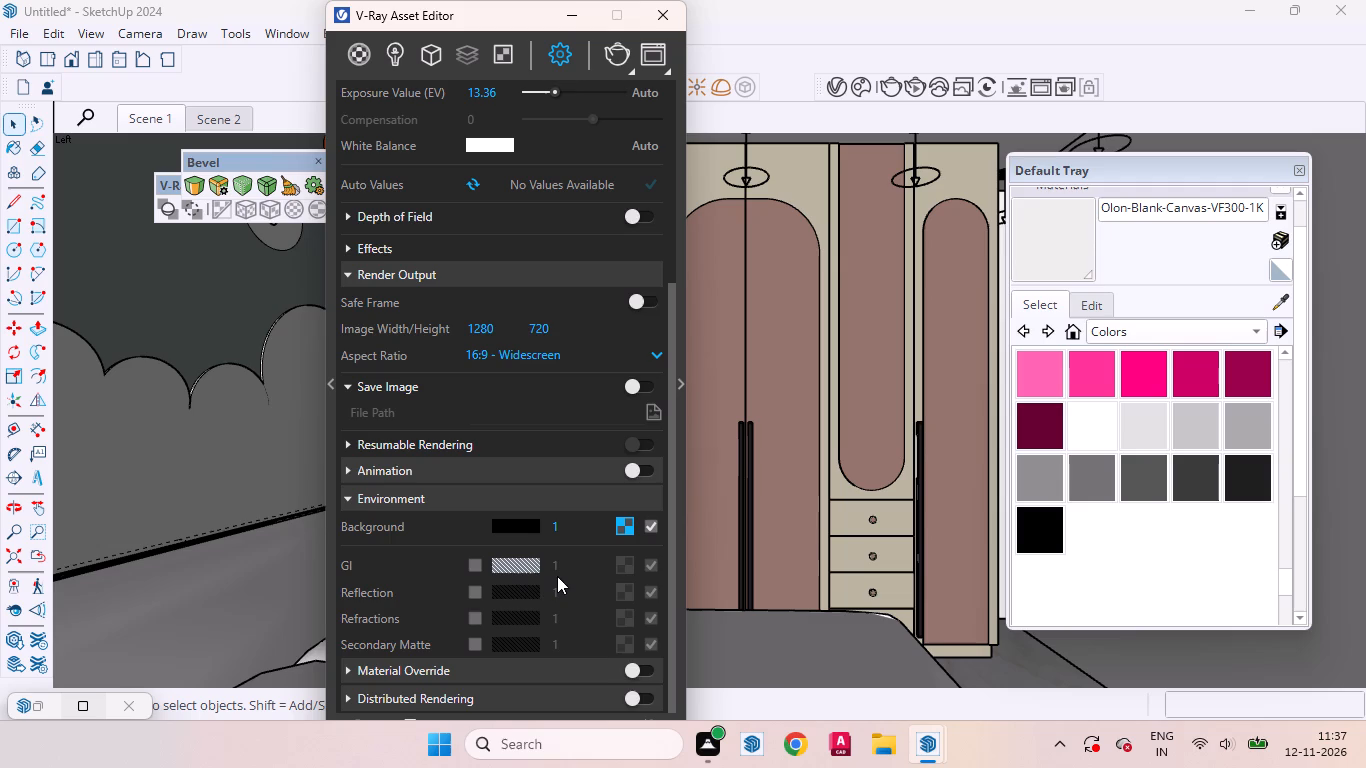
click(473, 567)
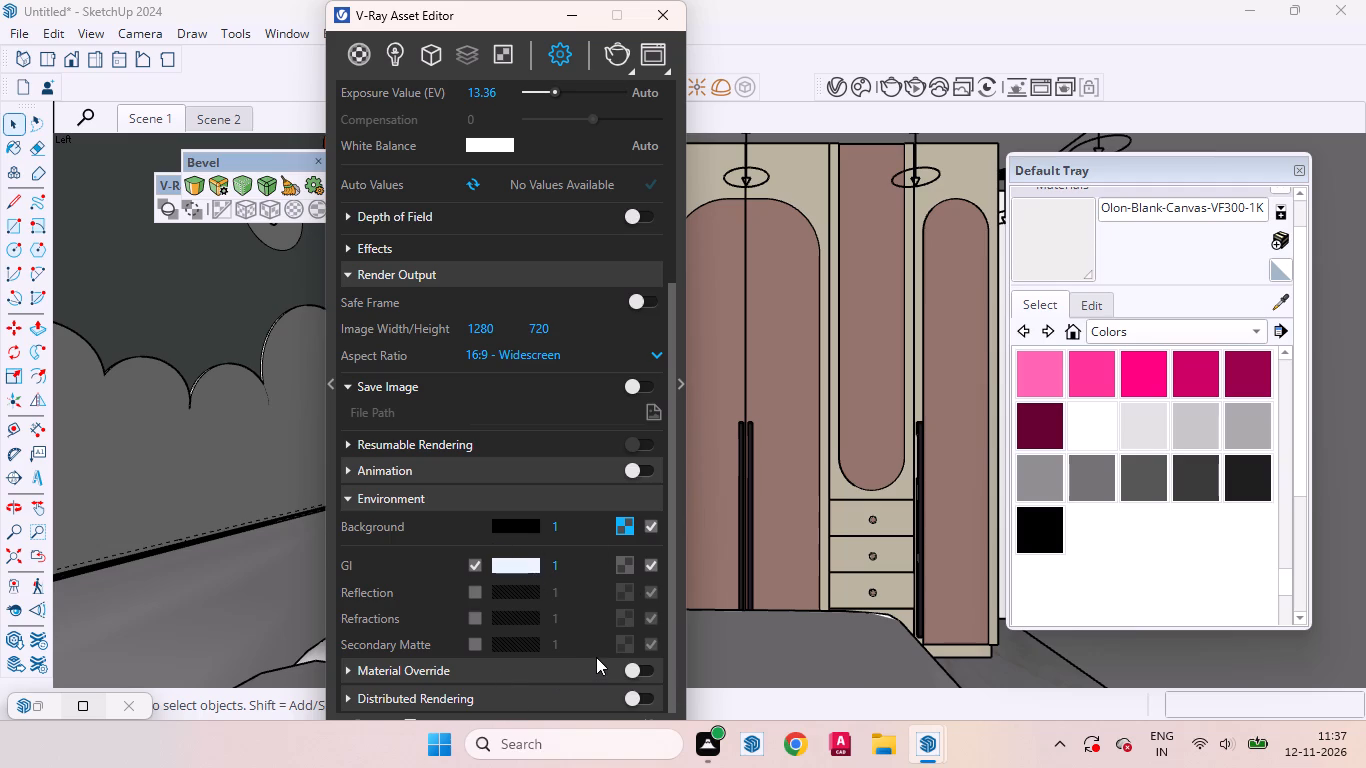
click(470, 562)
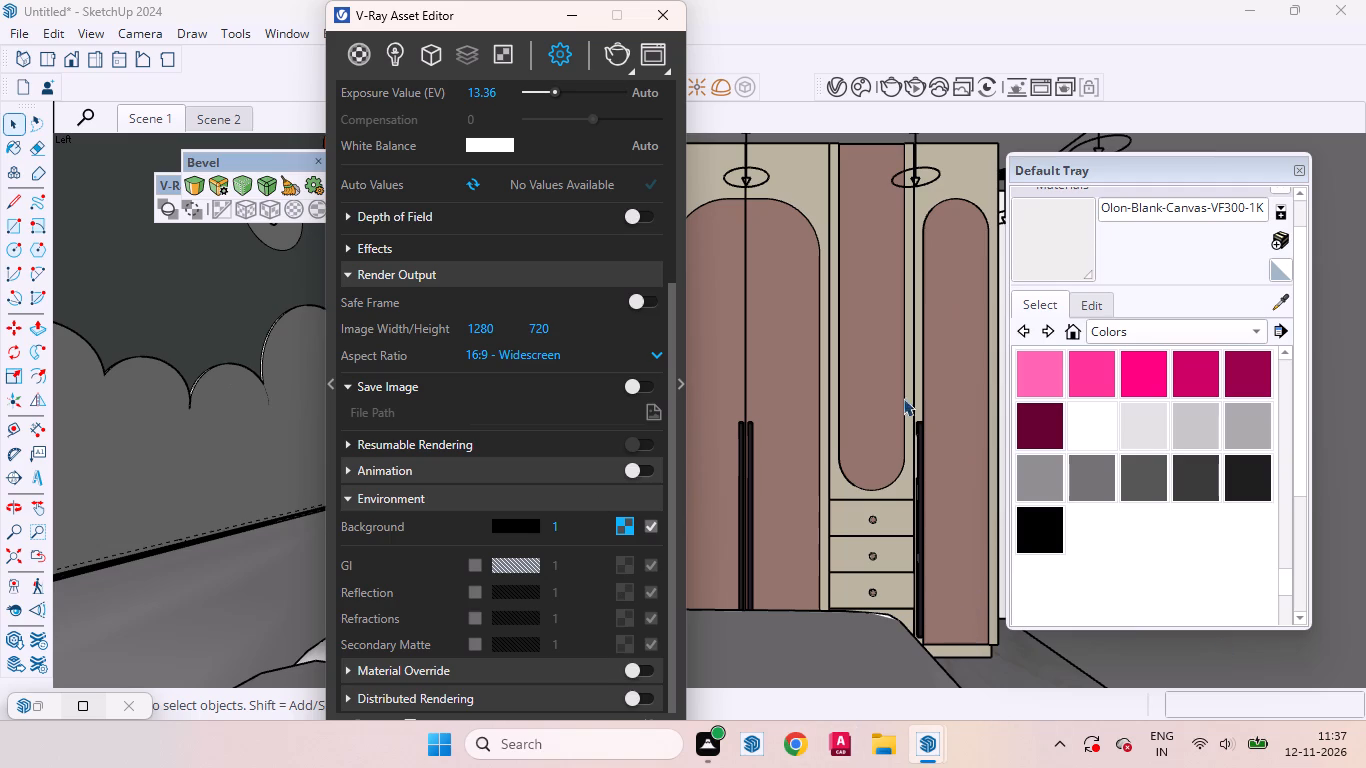
Examine the wardrobe doors, handles and adjoining shelving up close and restore the Scene 1 view.
drag(479, 18, 518, 28)
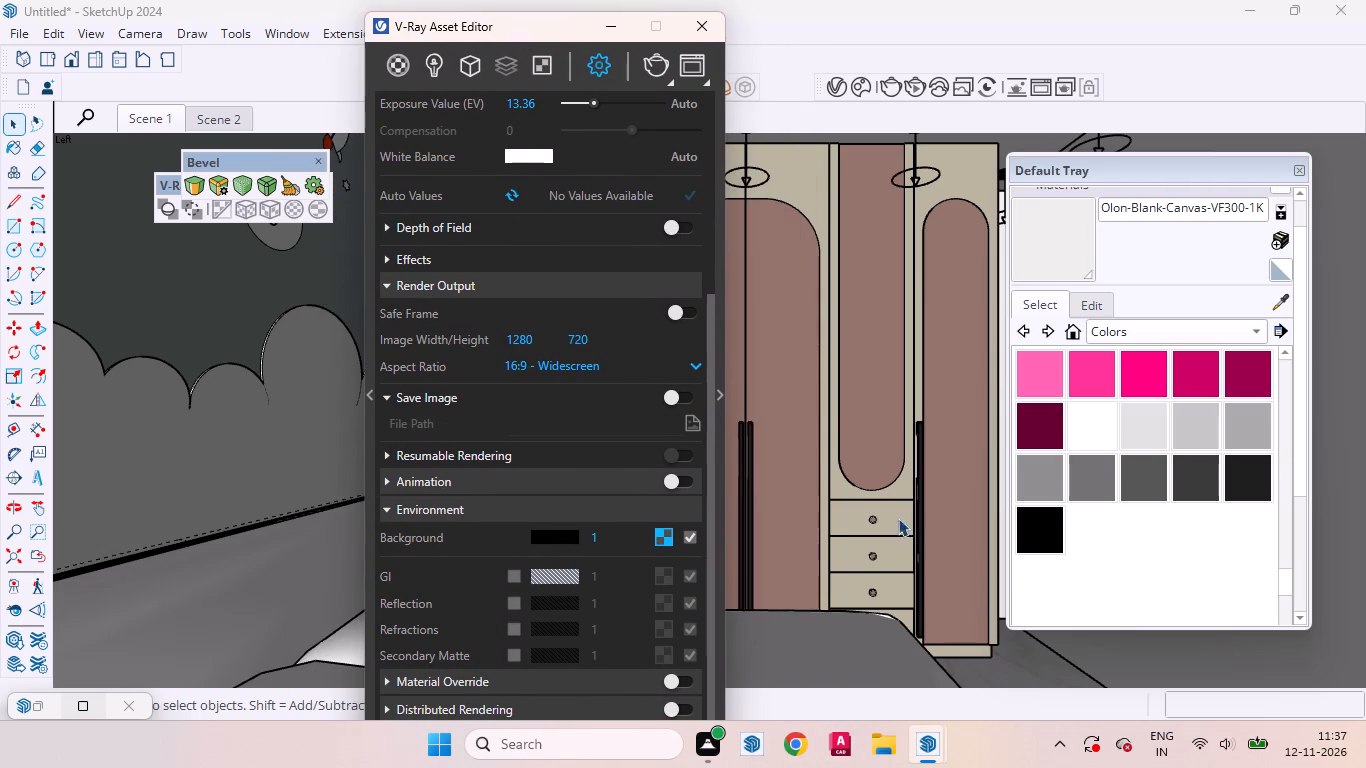
scroll(935, 441, up, 13)
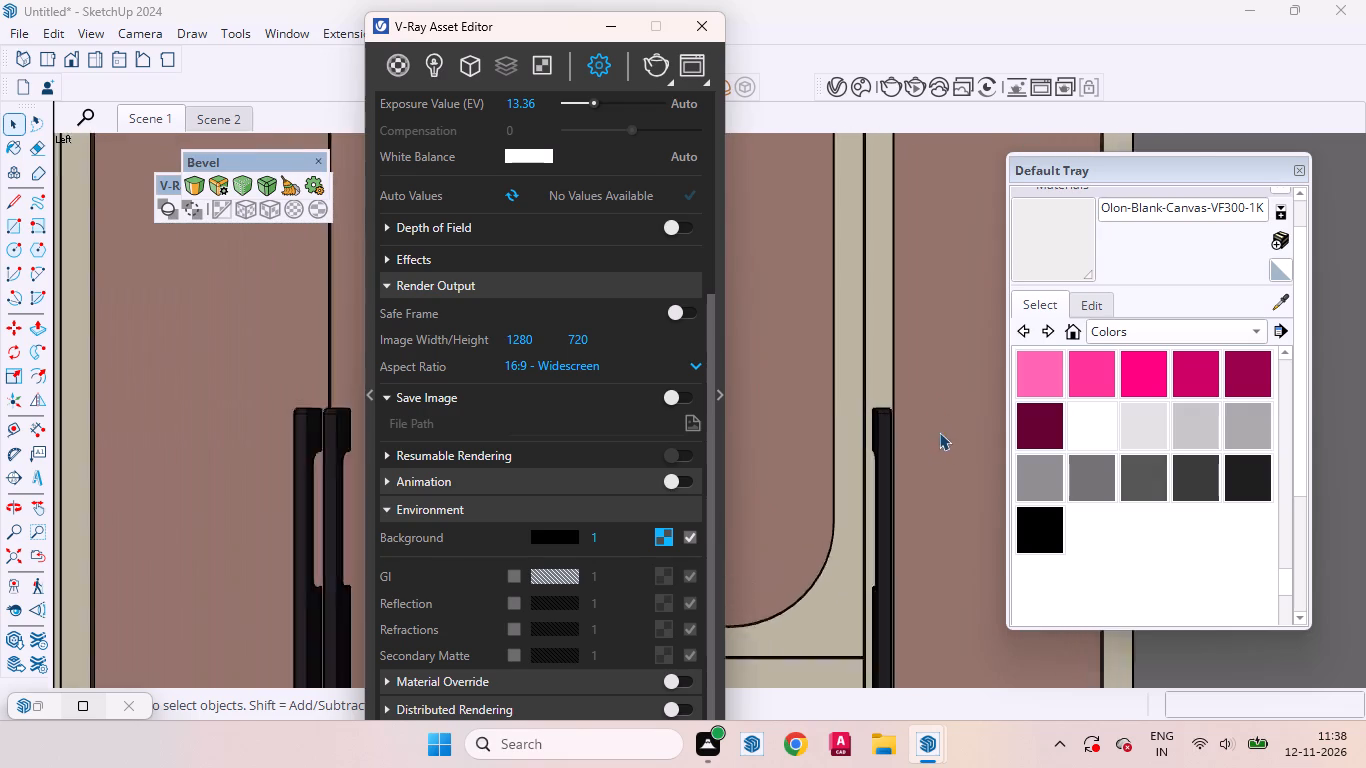
scroll(939, 432, up, 17)
middle_drag(847, 393, 1094, 541)
scroll(834, 330, down, 5)
scroll(834, 330, up, 1)
scroll(834, 330, down, 6)
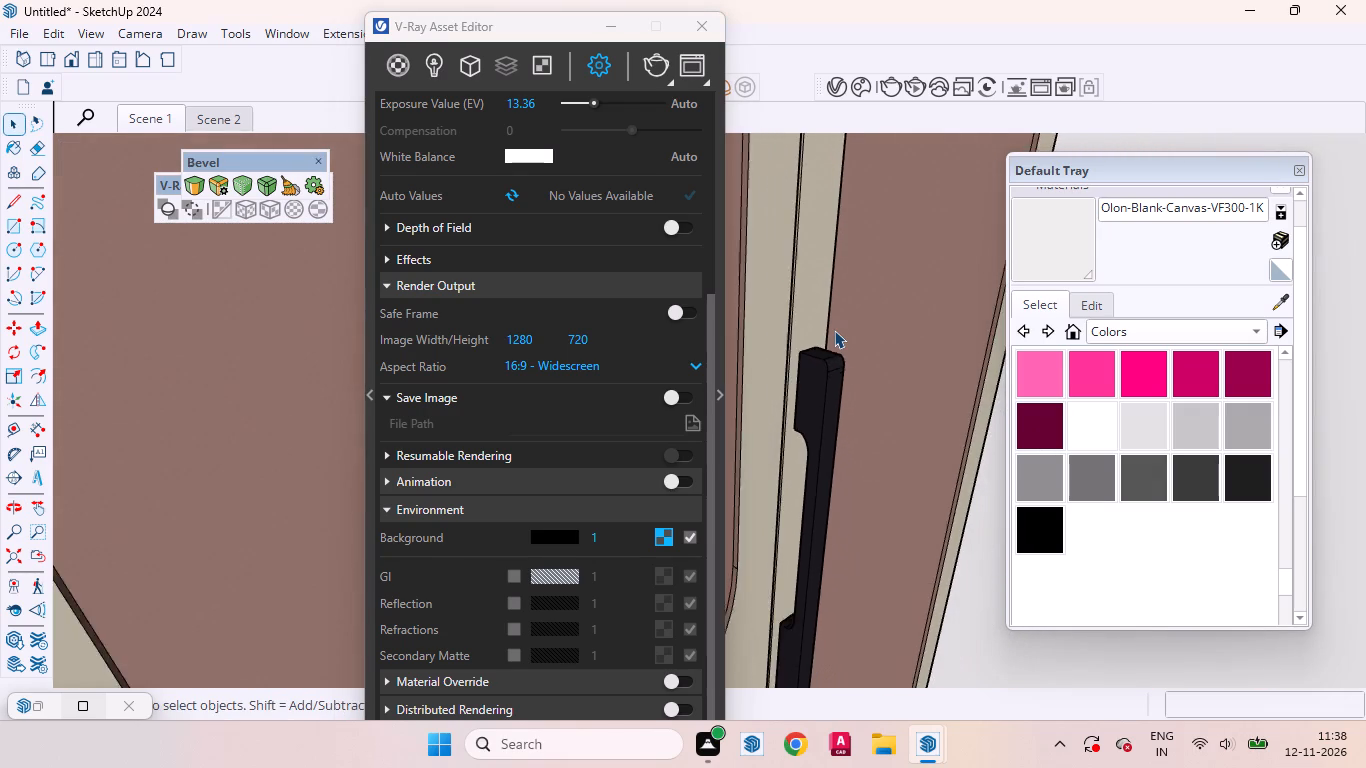
scroll(834, 330, down, 4)
scroll(812, 422, down, 4)
middle_drag(834, 540, 606, 509)
scroll(853, 434, down, 7)
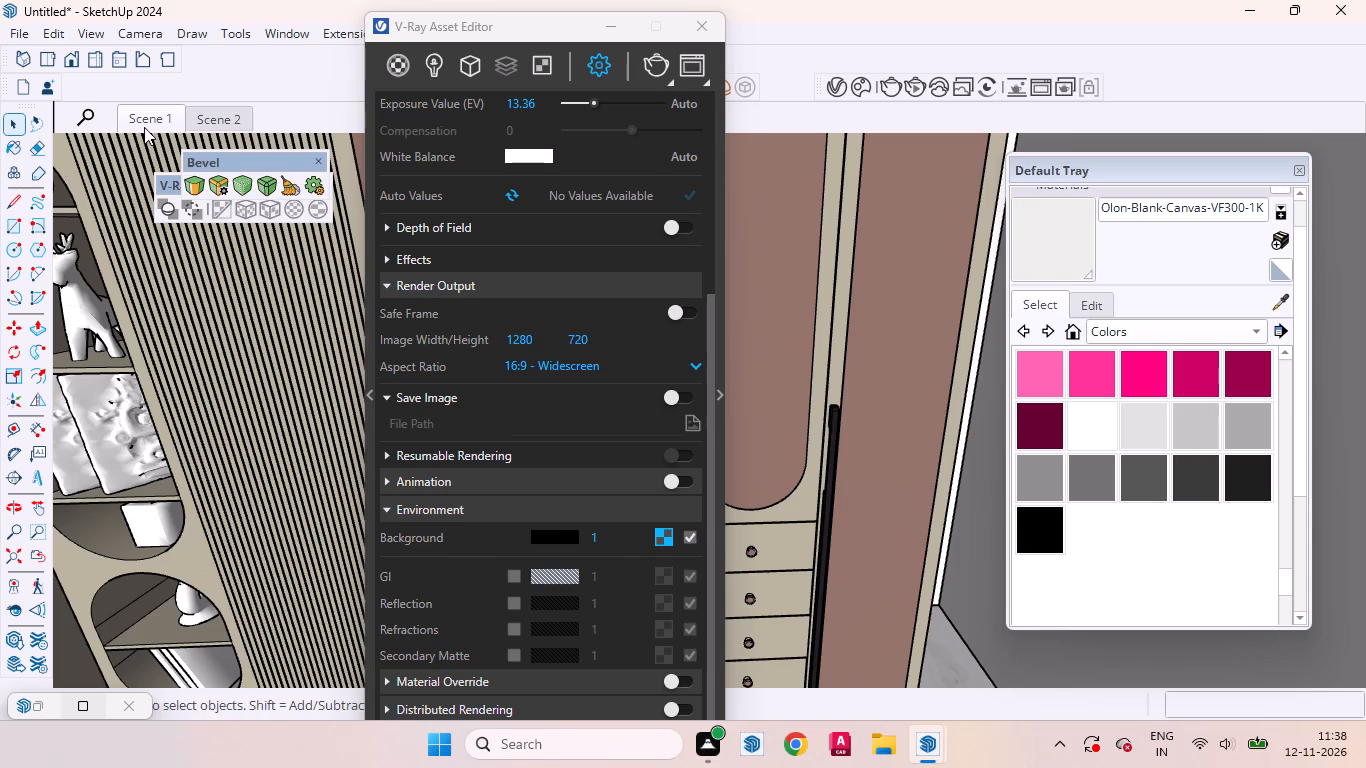
click(144, 127)
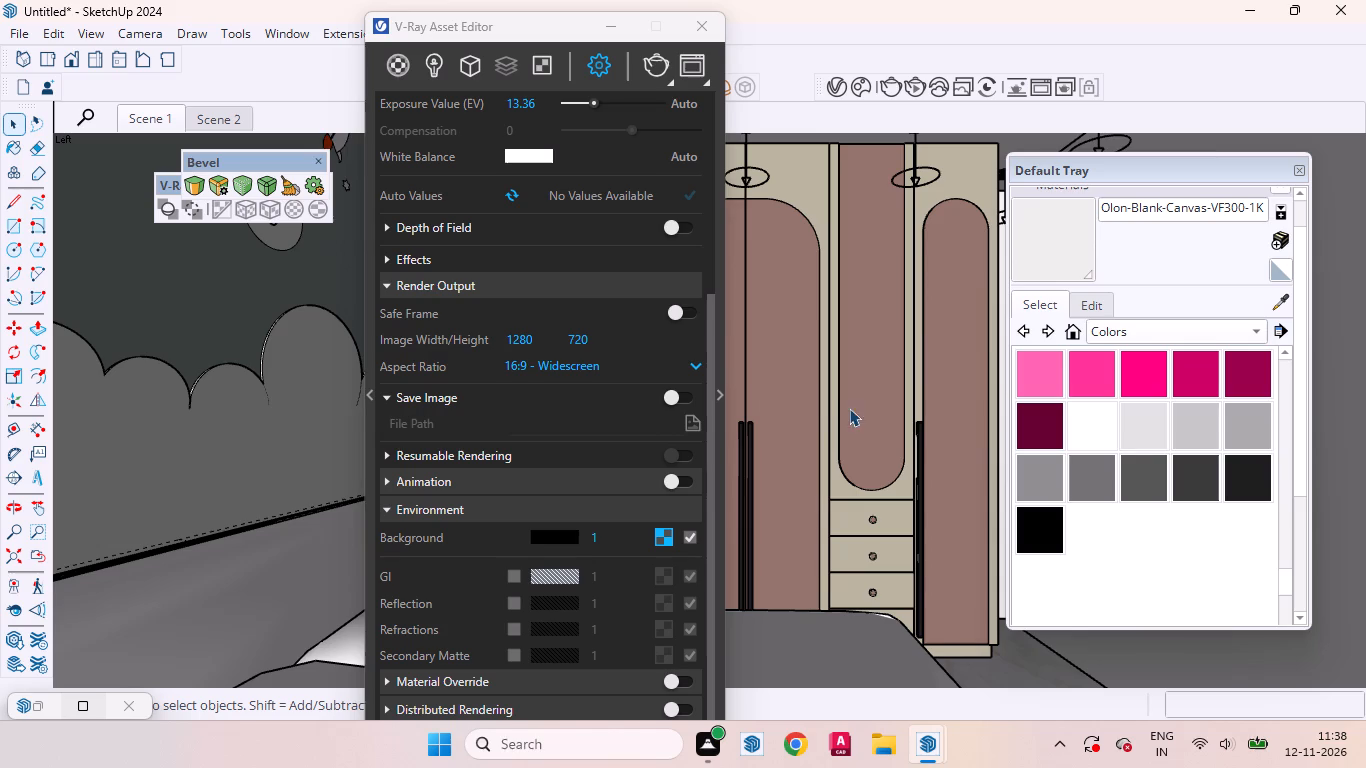
scroll(782, 398, down, 1)
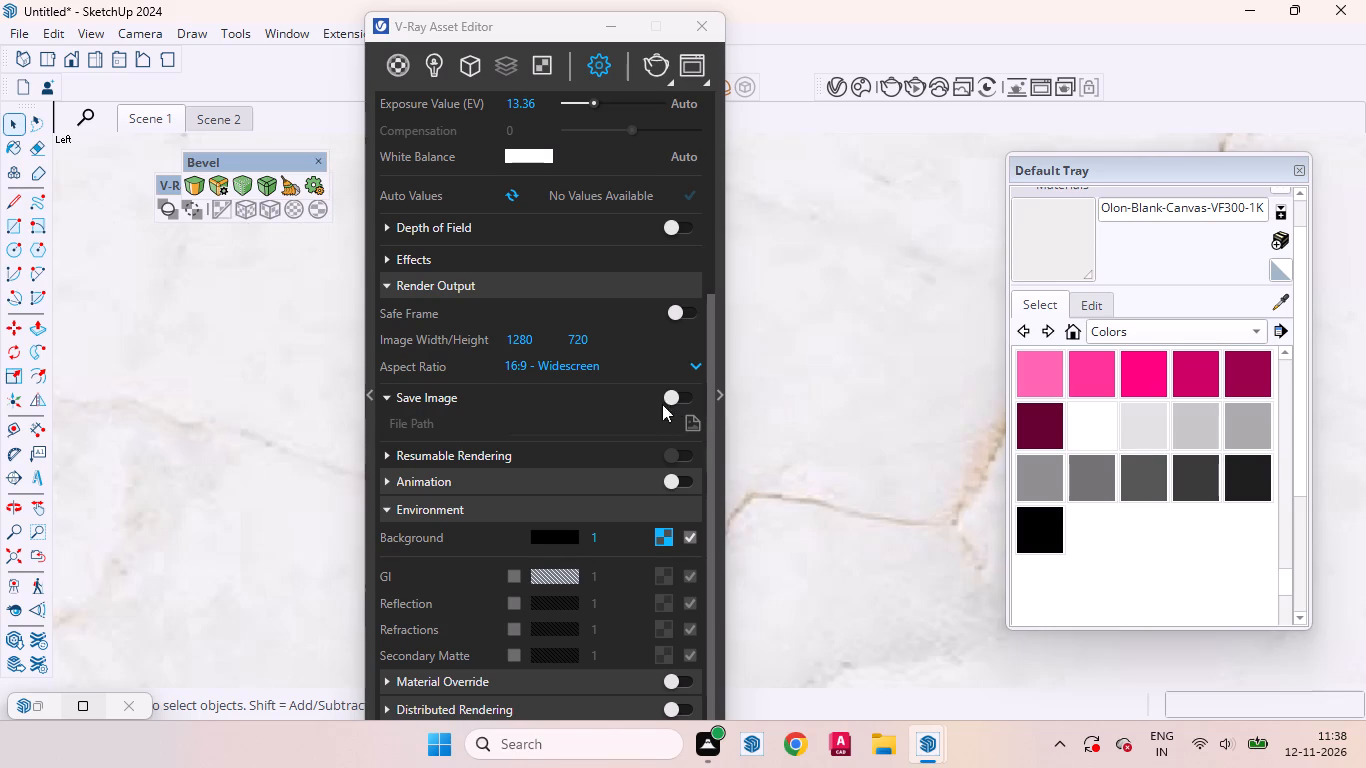
scroll(821, 405, down, 1)
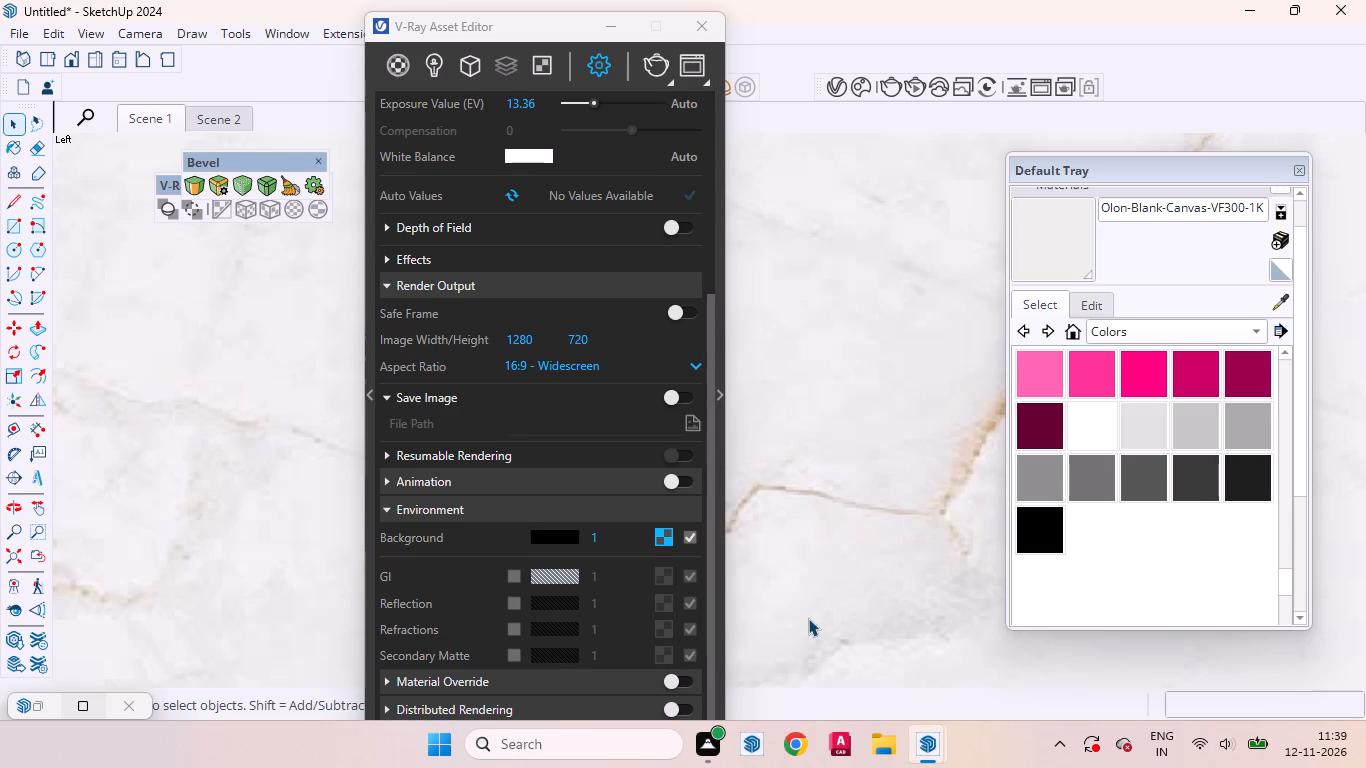
click(156, 115)
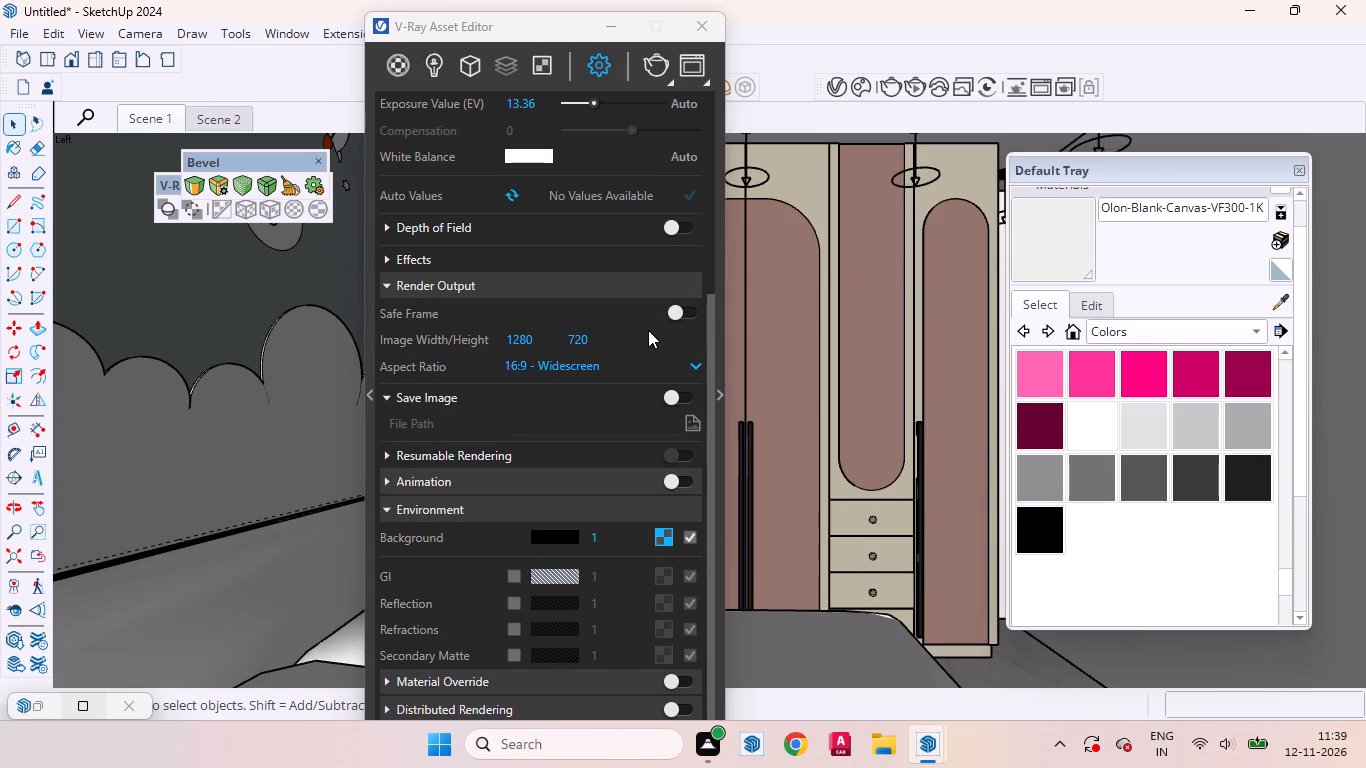
Check the sky texture behind the environment background again and go back to the render settings.
click(666, 542)
click(721, 418)
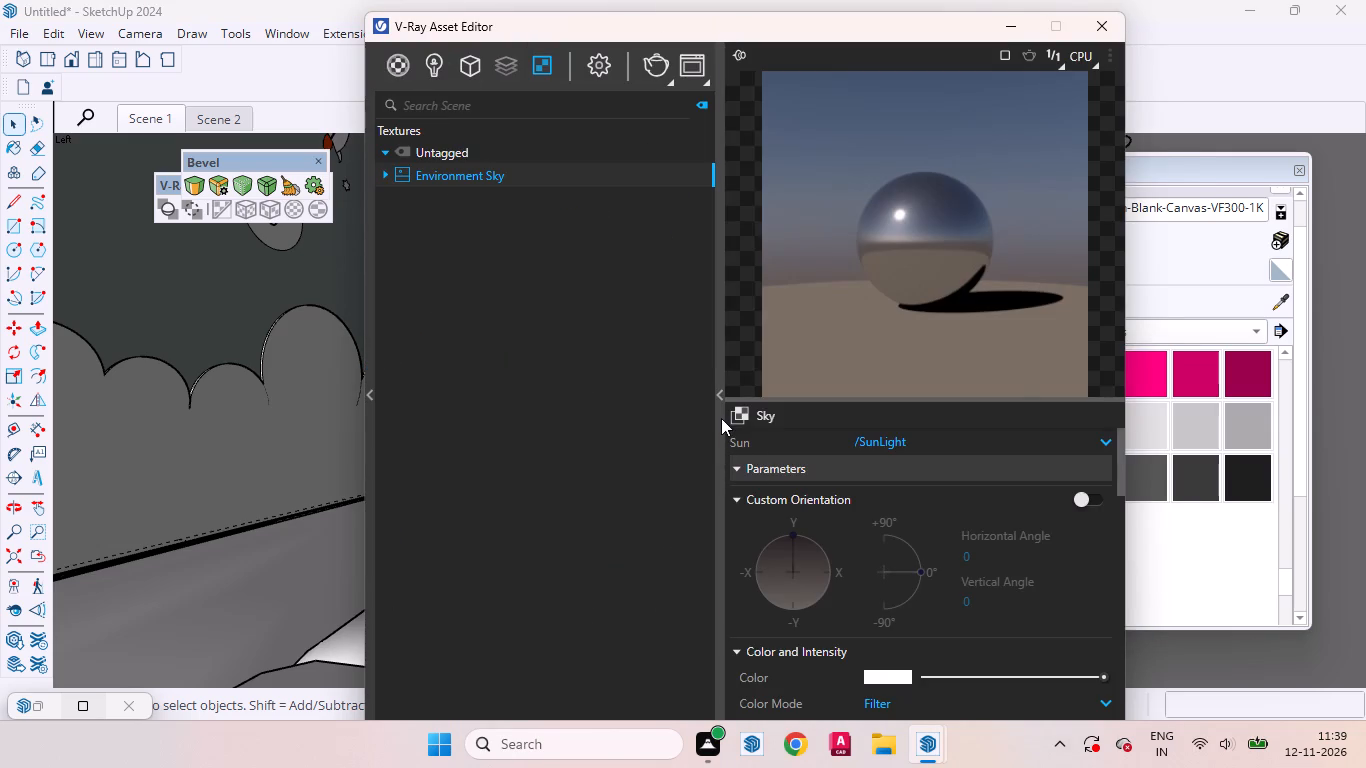
click(600, 63)
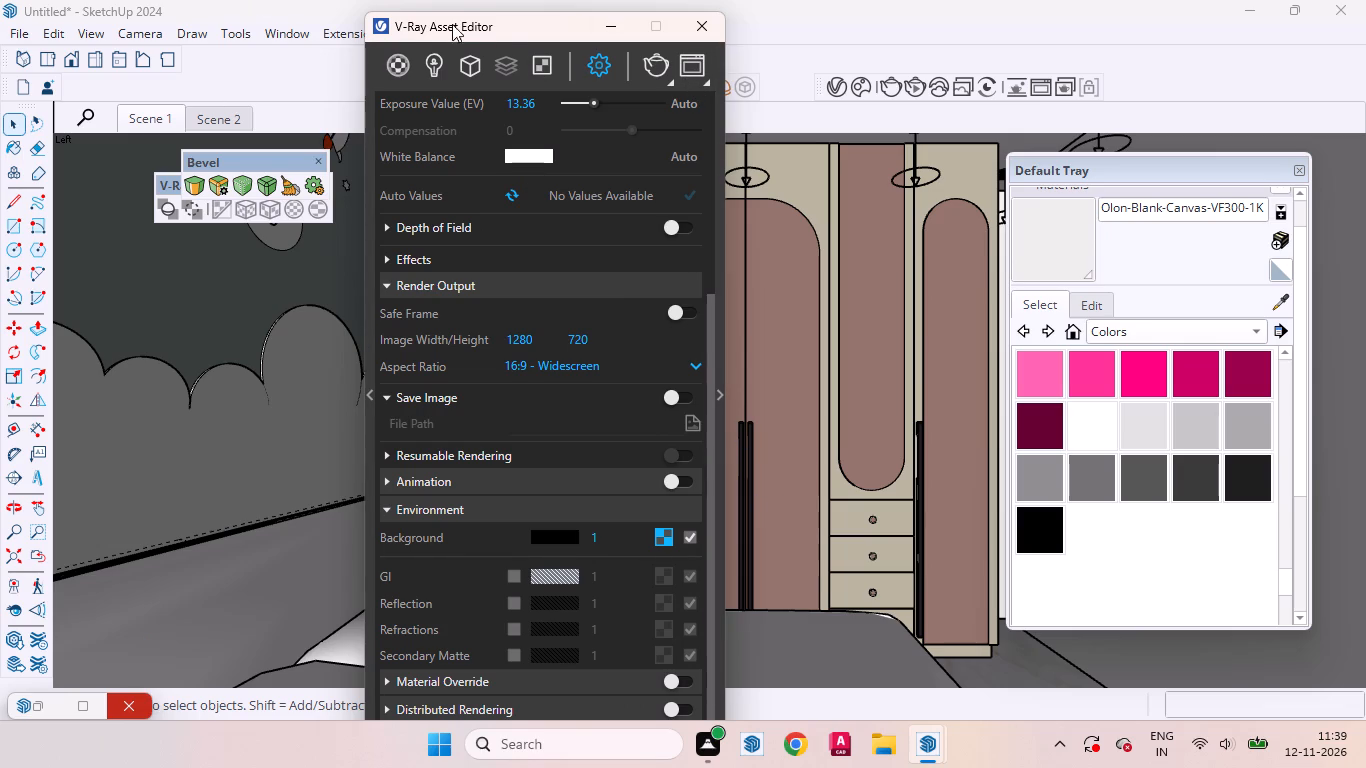
Reposition the Asset Editor to expose the Environment settings and enable the GI override.
drag(535, 24, 564, 0)
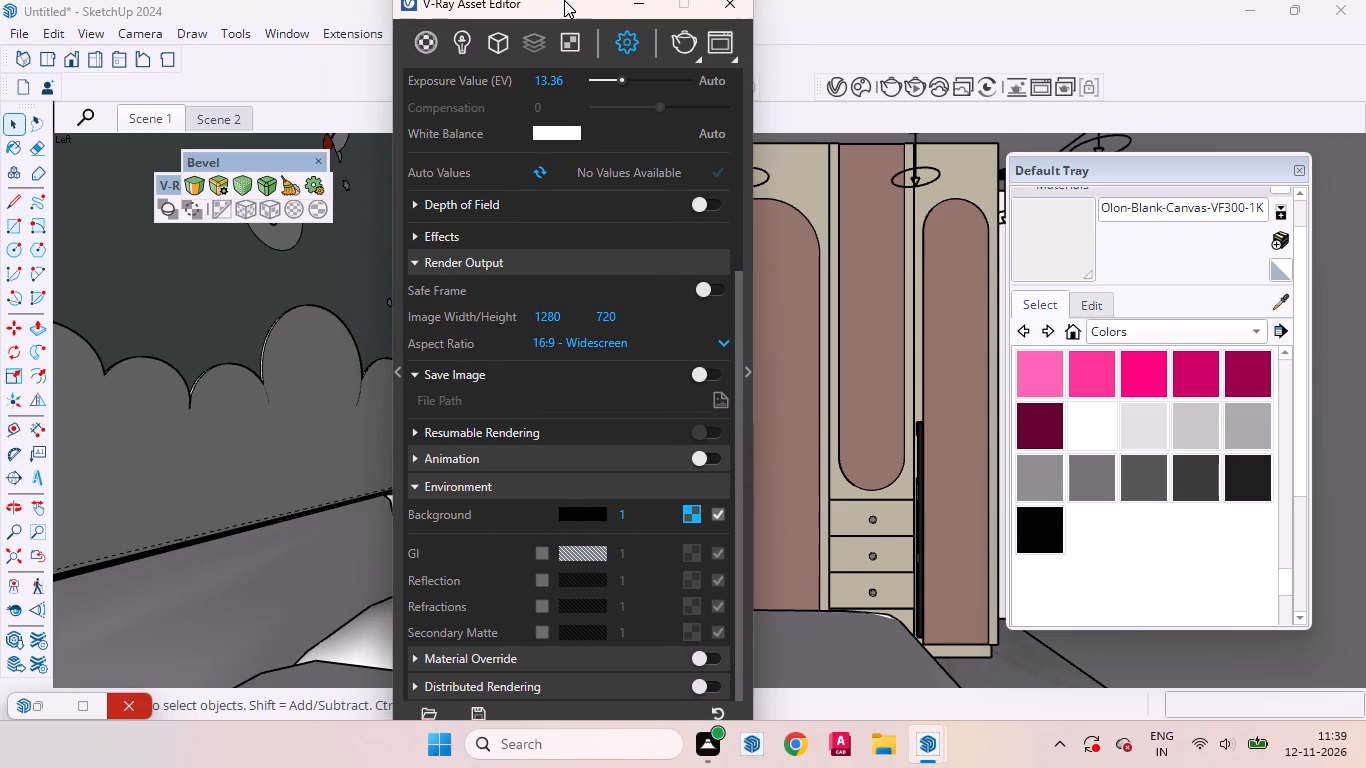
drag(564, 0, 604, 0)
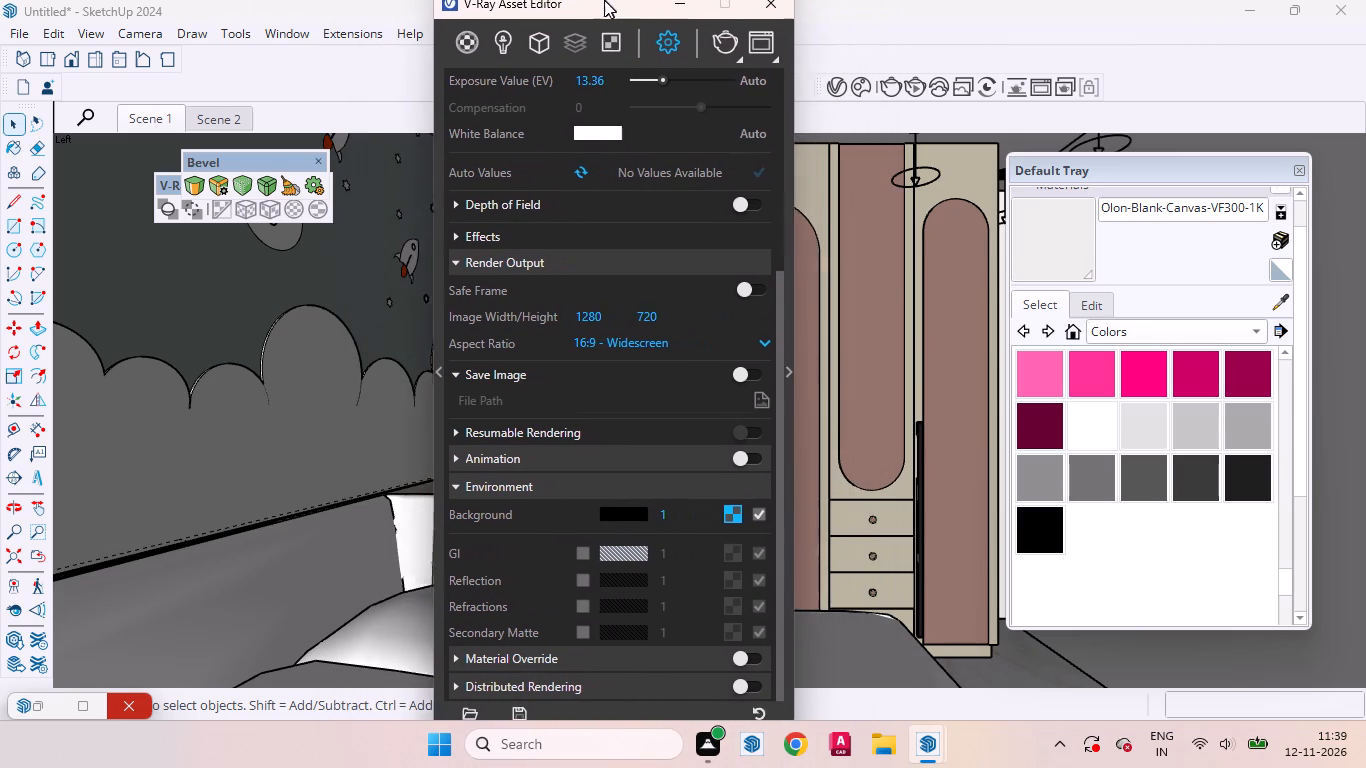
drag(604, 0, 572, 33)
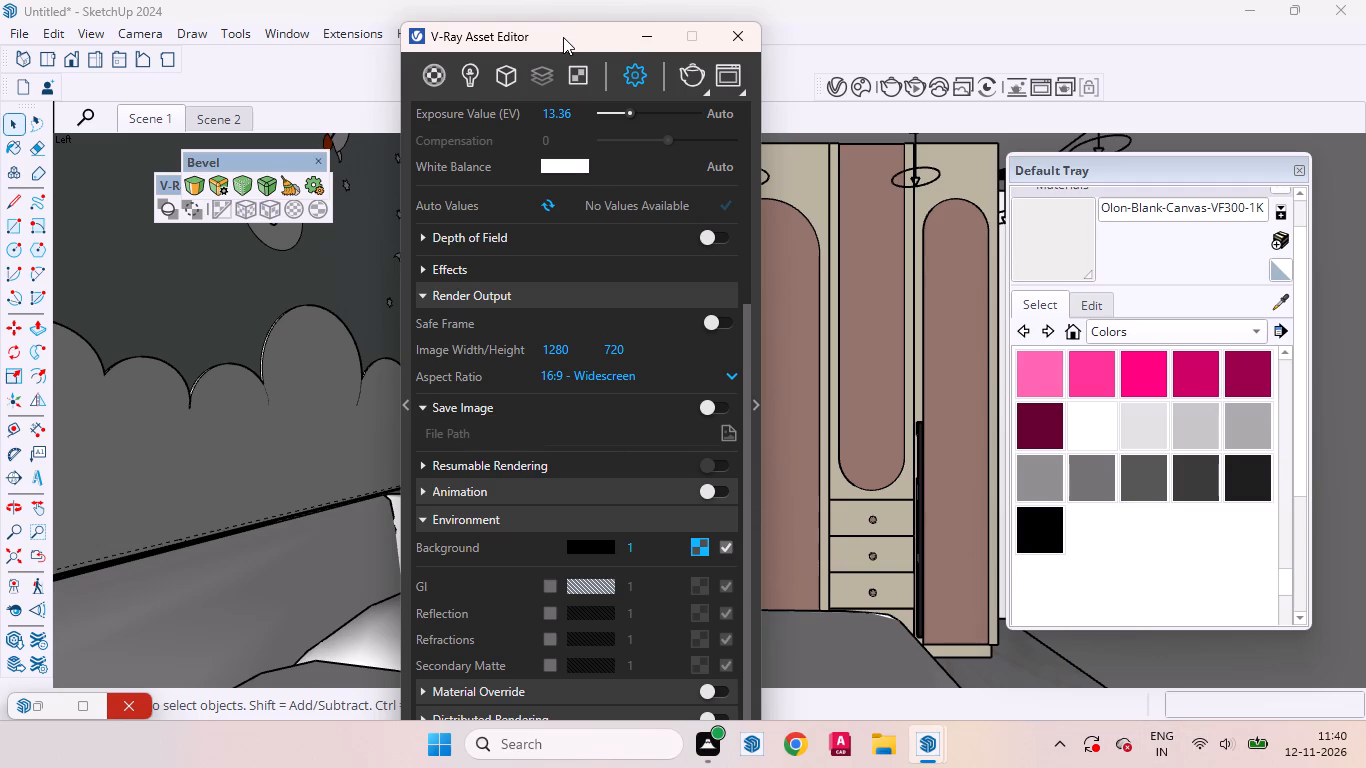
drag(563, 37, 556, 0)
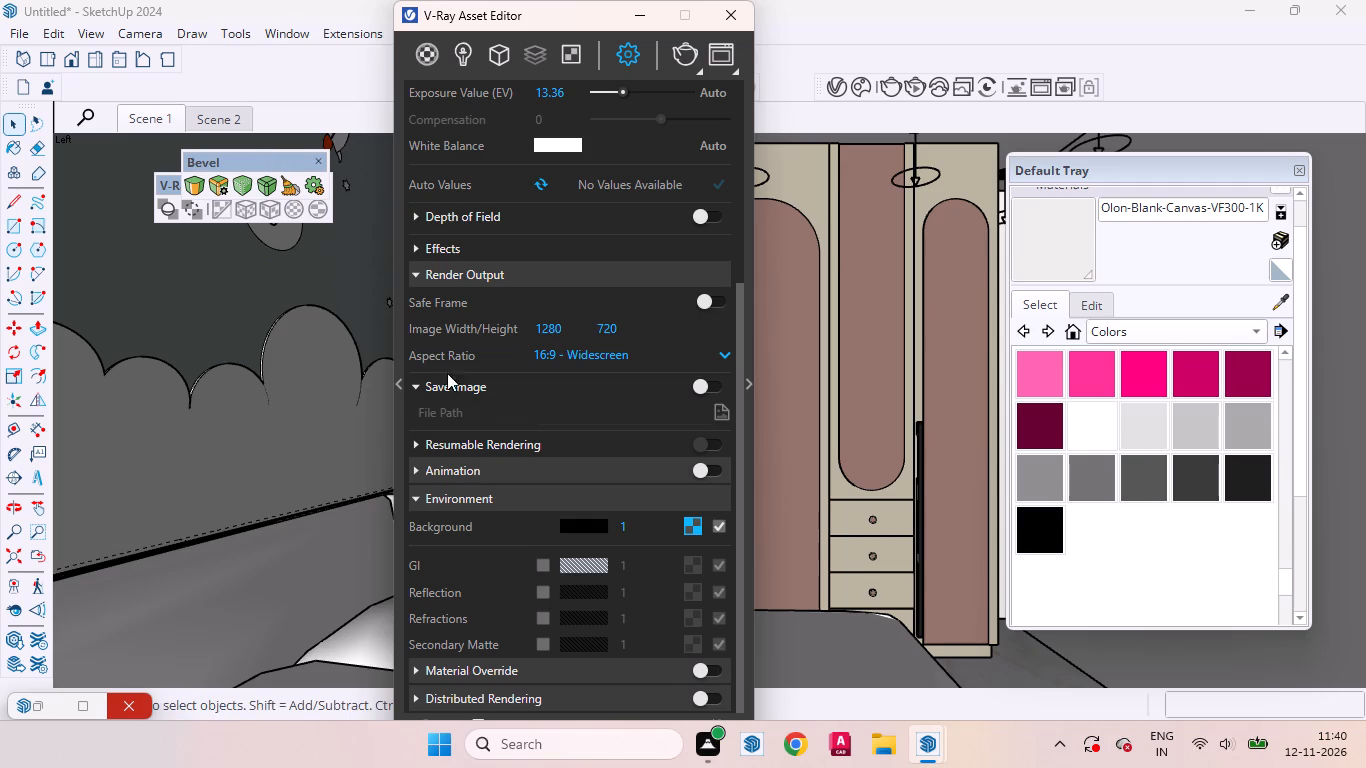
click(543, 564)
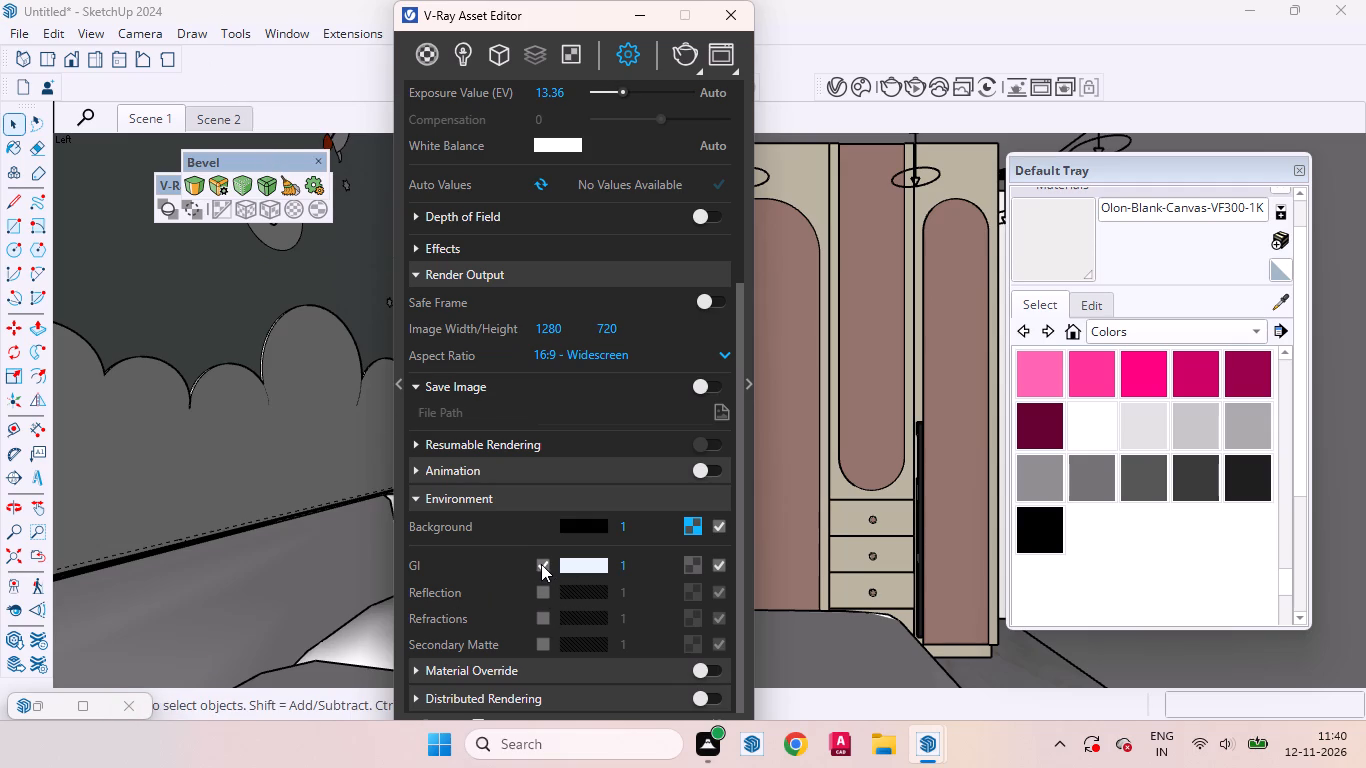
click(539, 567)
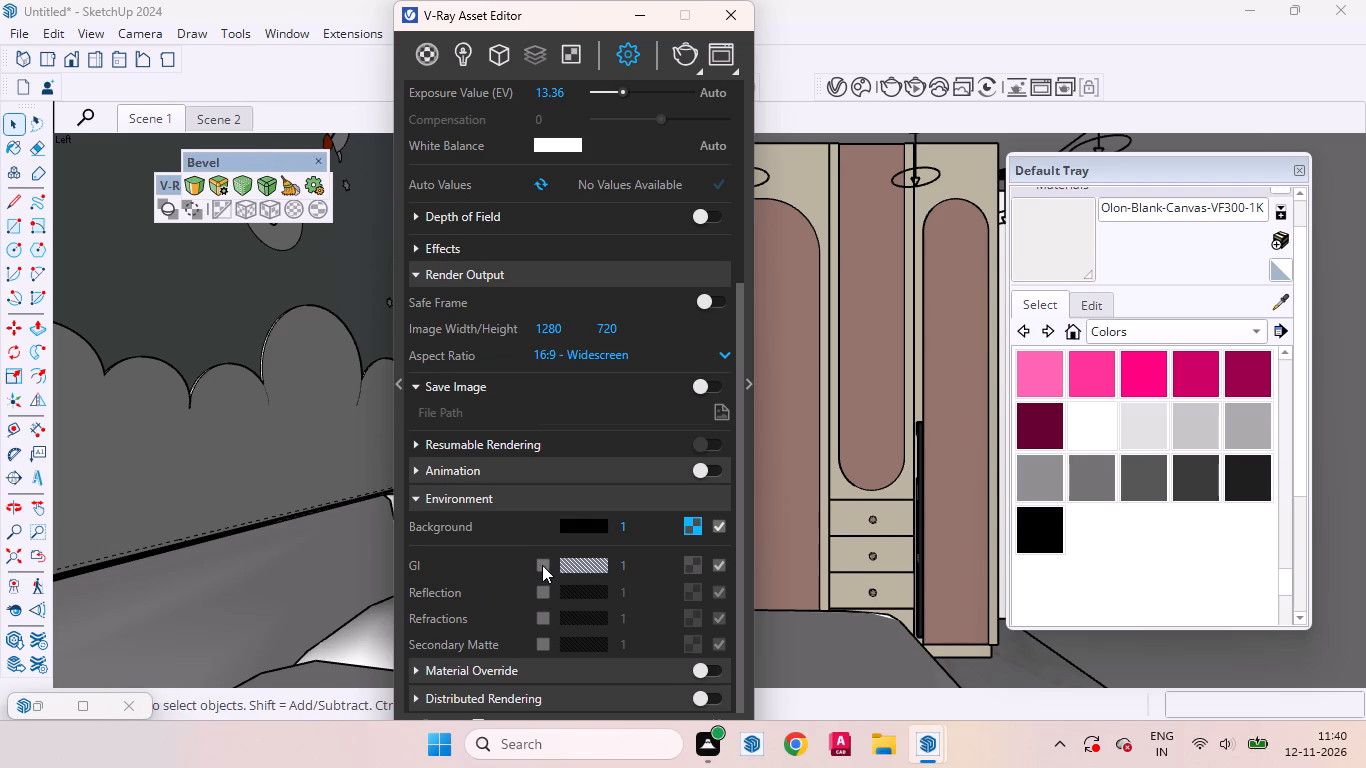
click(544, 564)
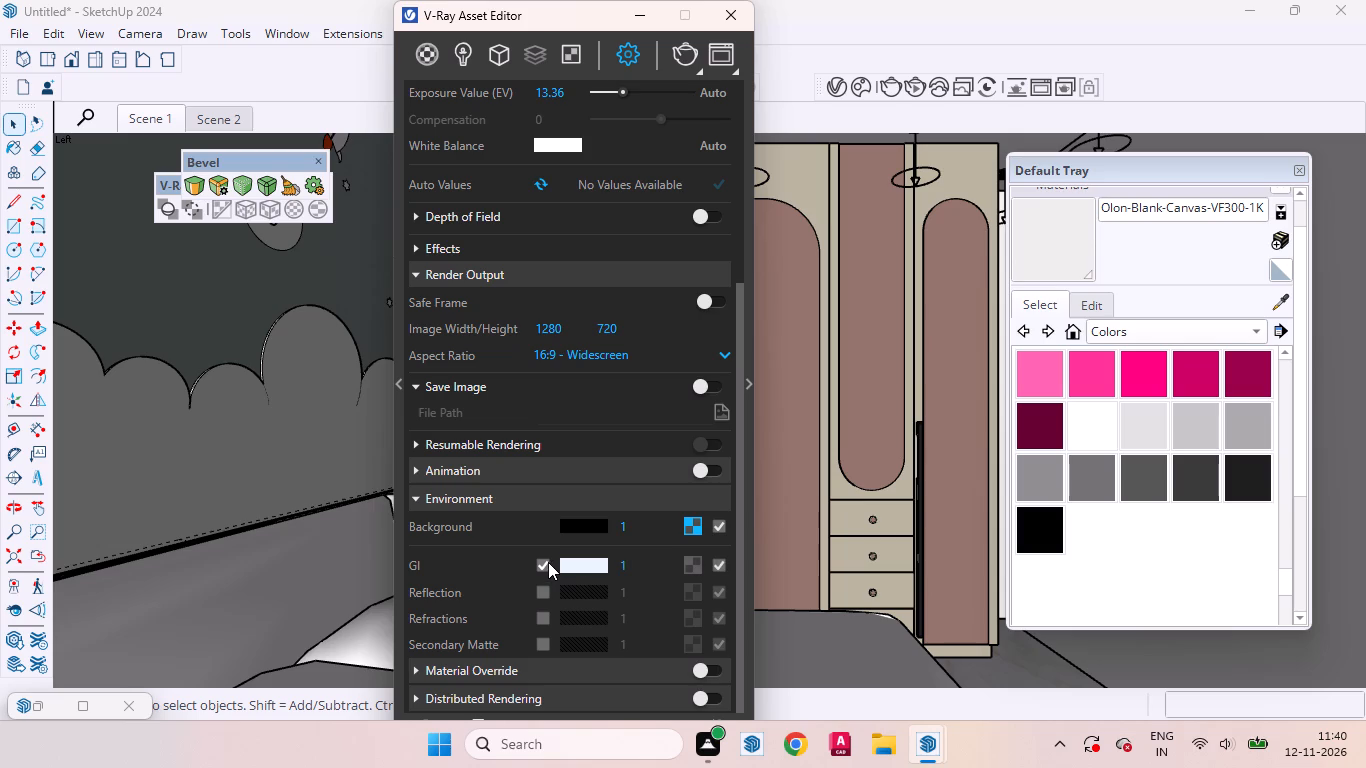
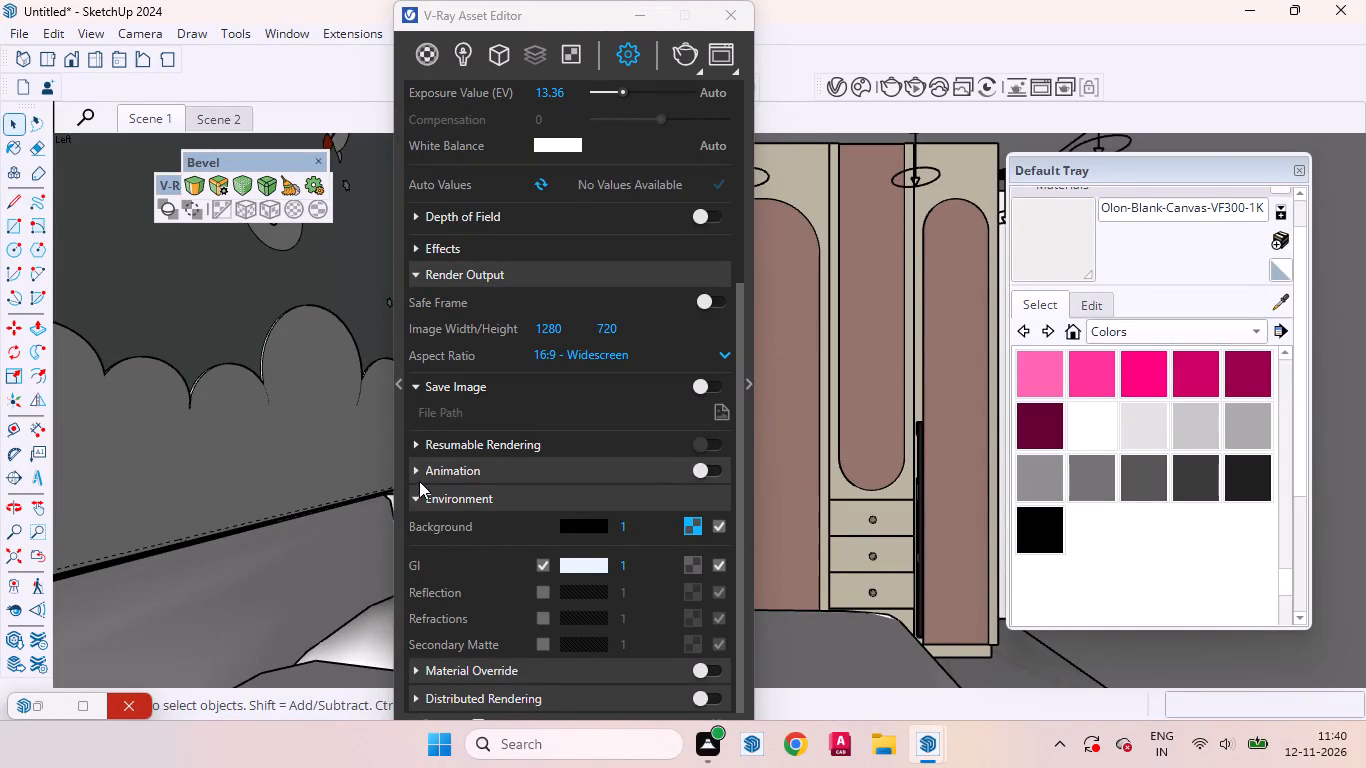
Check the sky texture assigned to the environment background and return to the render settings.
click(687, 527)
click(745, 379)
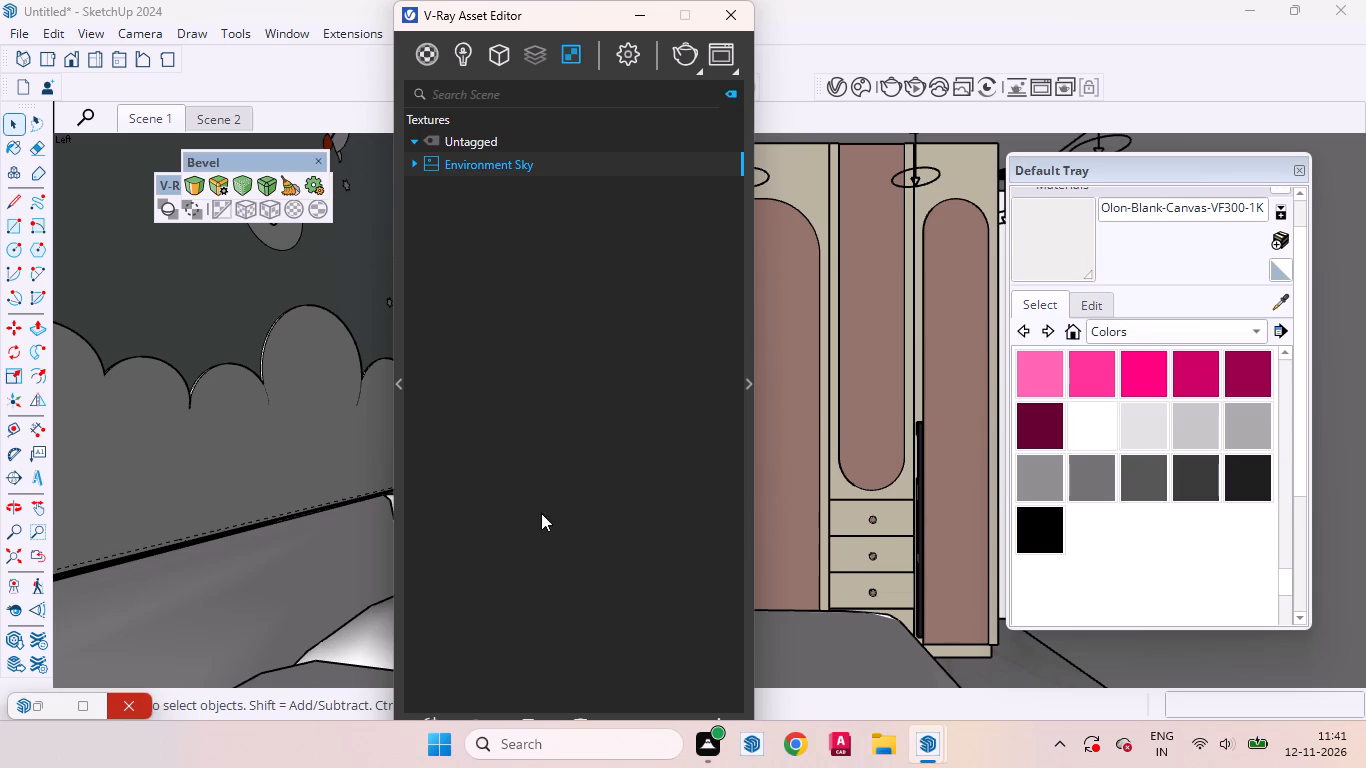
click(634, 59)
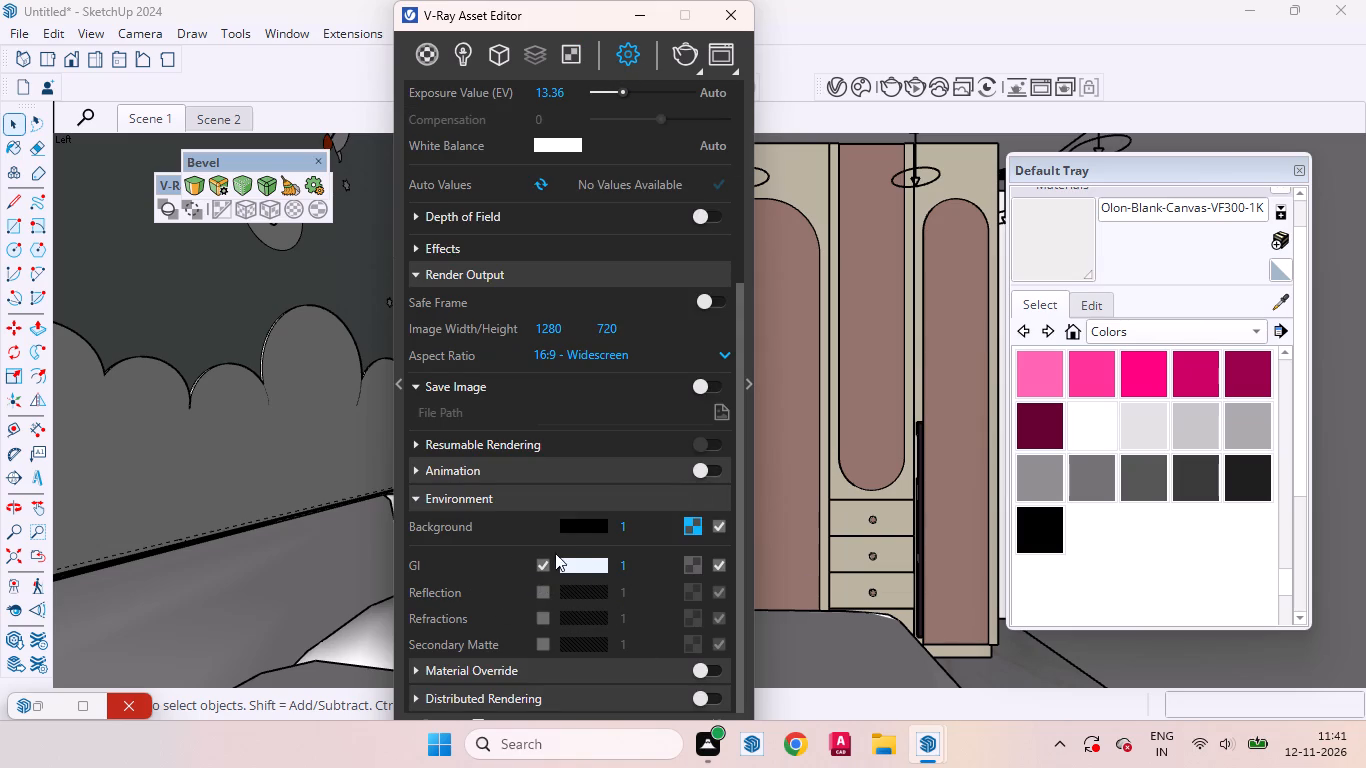
Set the environment background colour to a near-white of R 0.991, G 0.989, B 0.987.
click(581, 525)
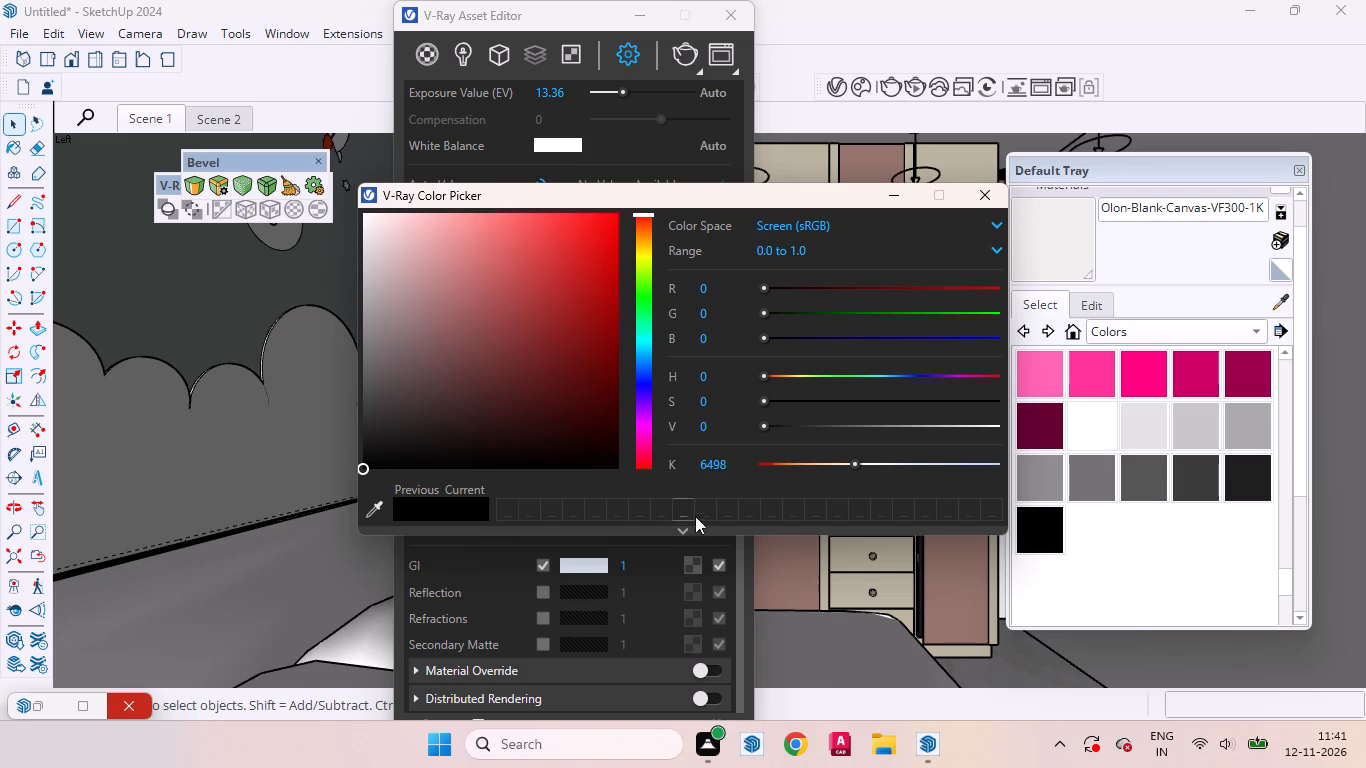
drag(856, 464, 868, 462)
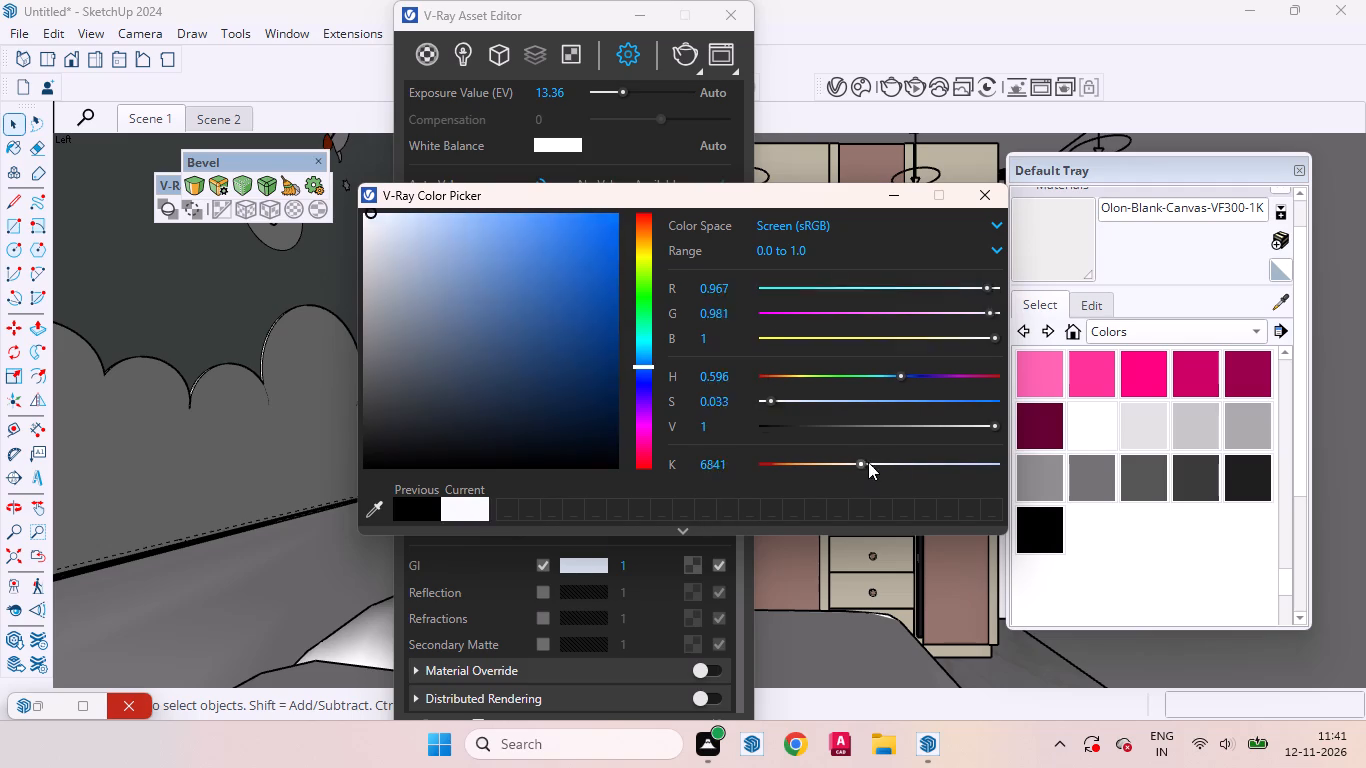
drag(868, 462, 862, 460)
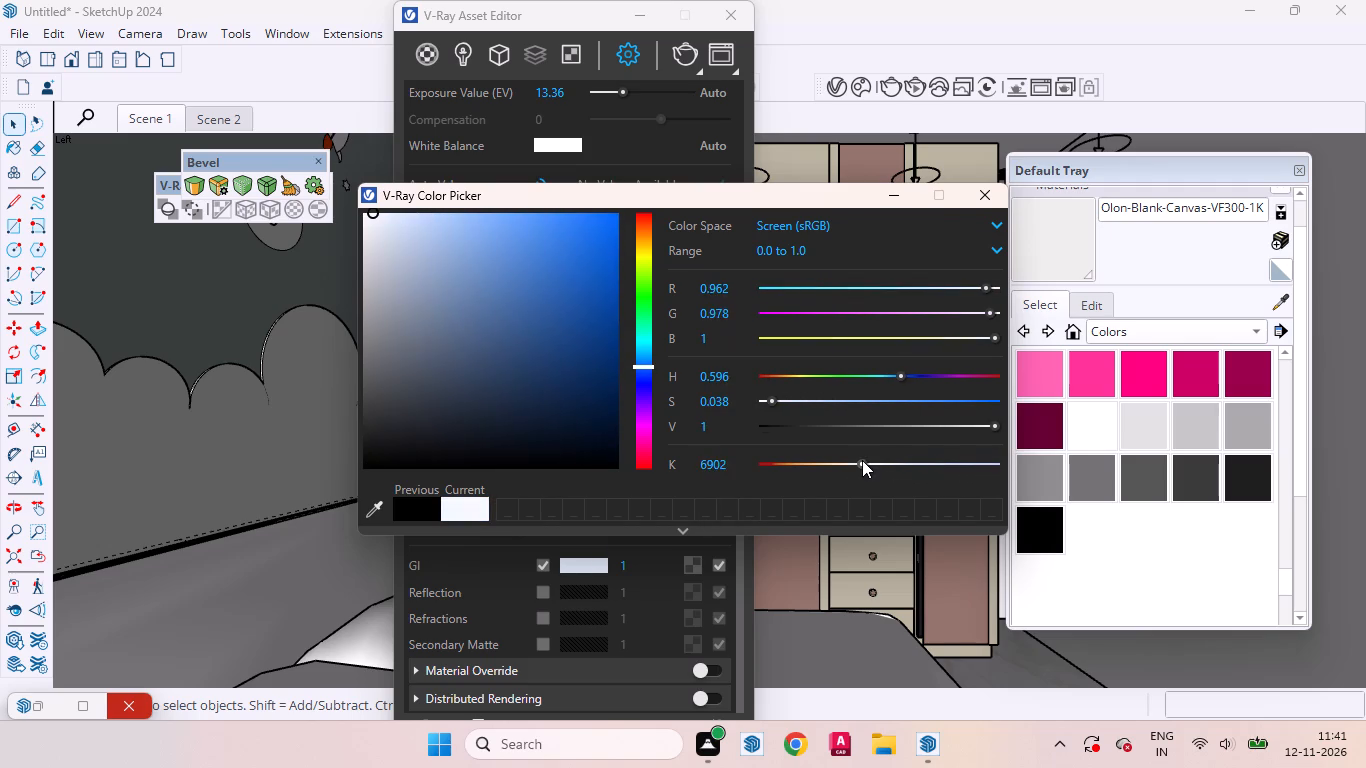
drag(862, 460, 838, 461)
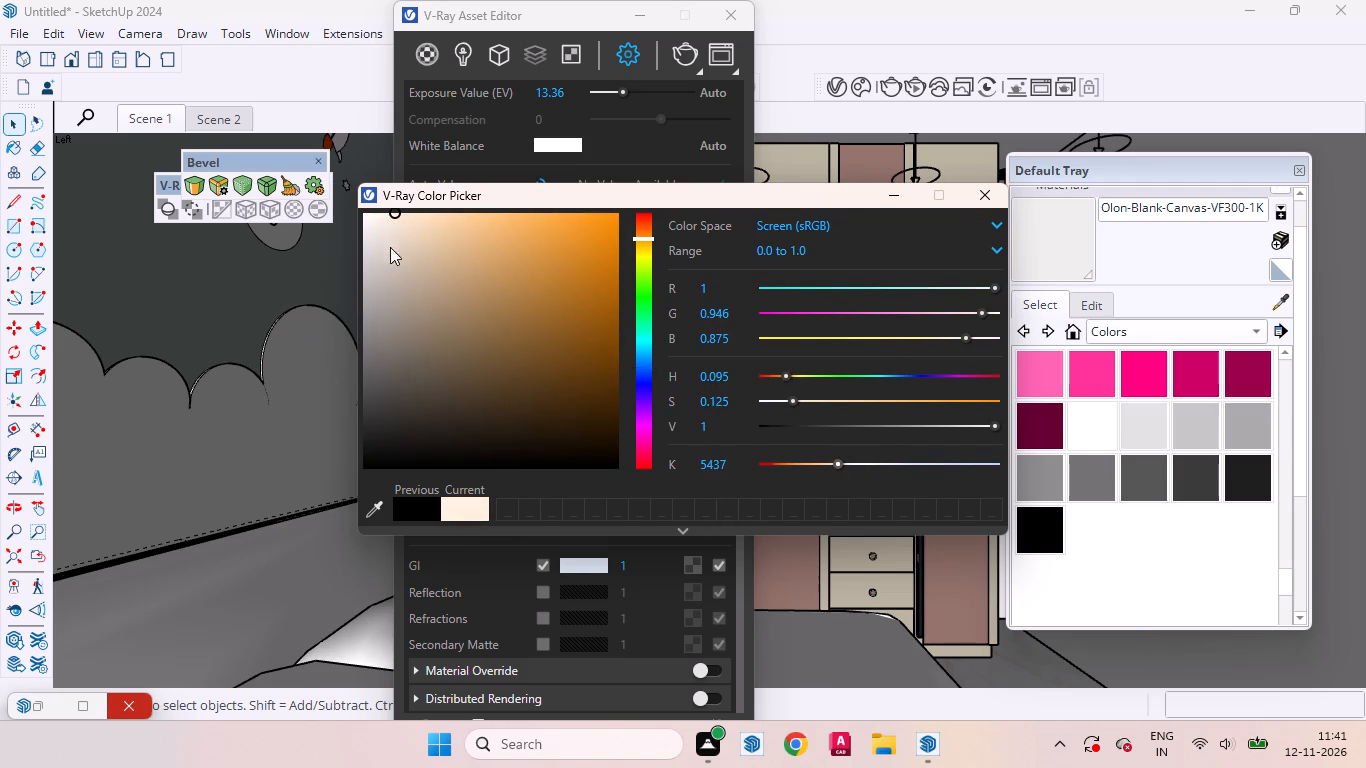
drag(391, 215, 365, 216)
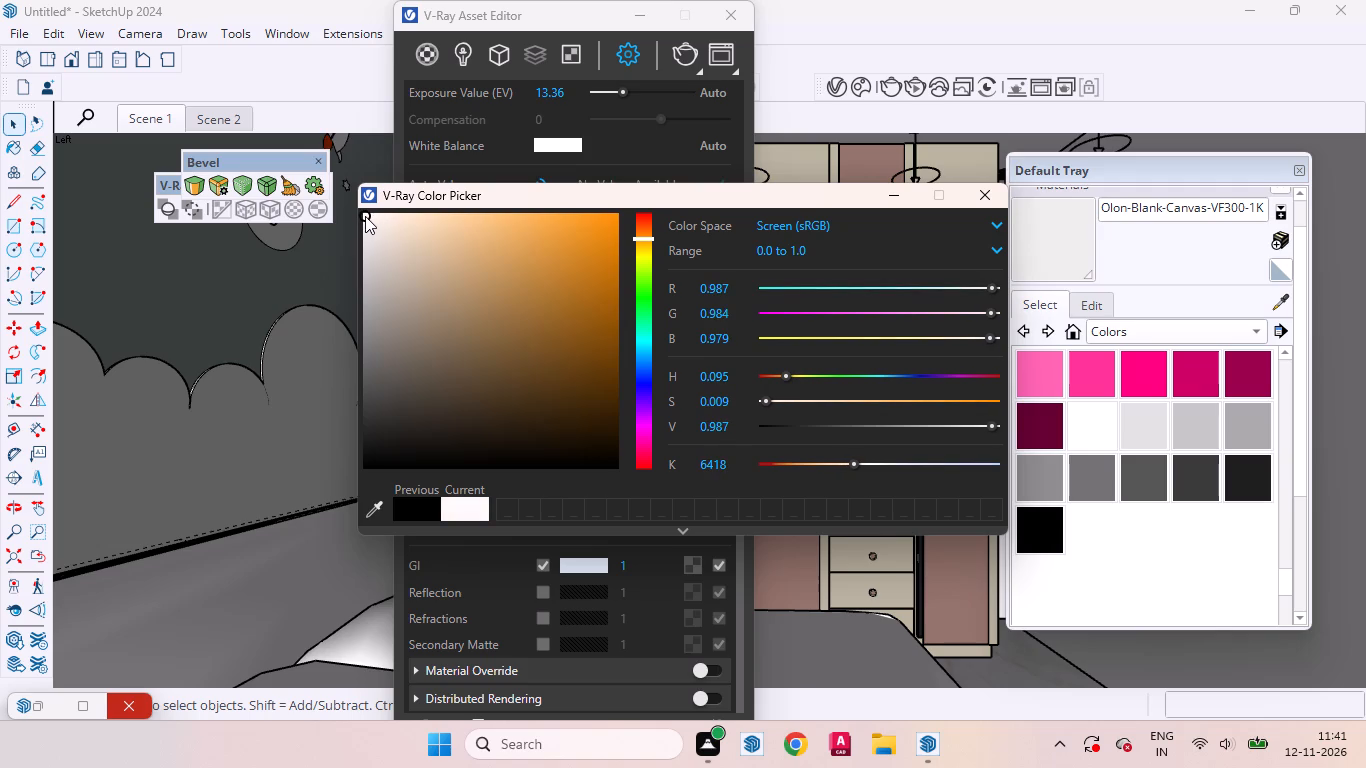
drag(365, 216, 364, 215)
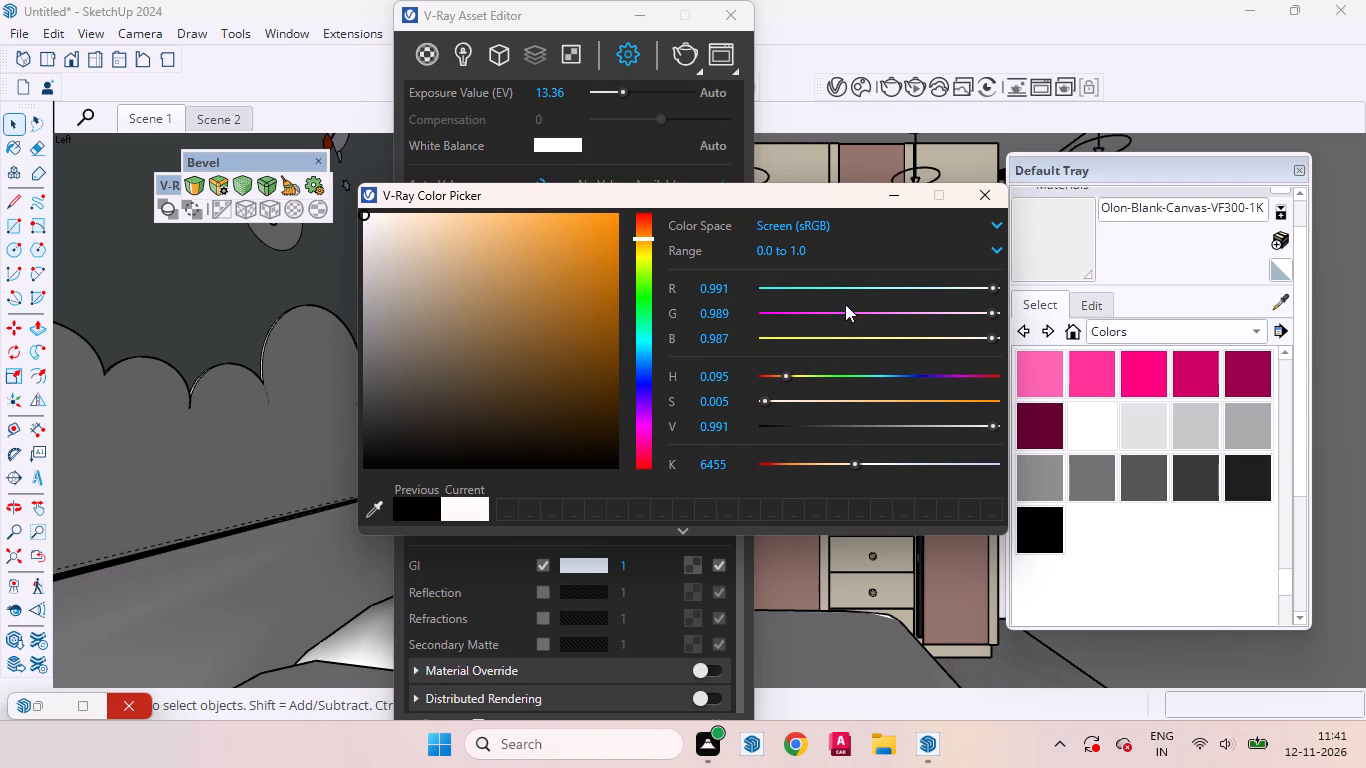
click(906, 196)
scroll(542, 428, down, 2)
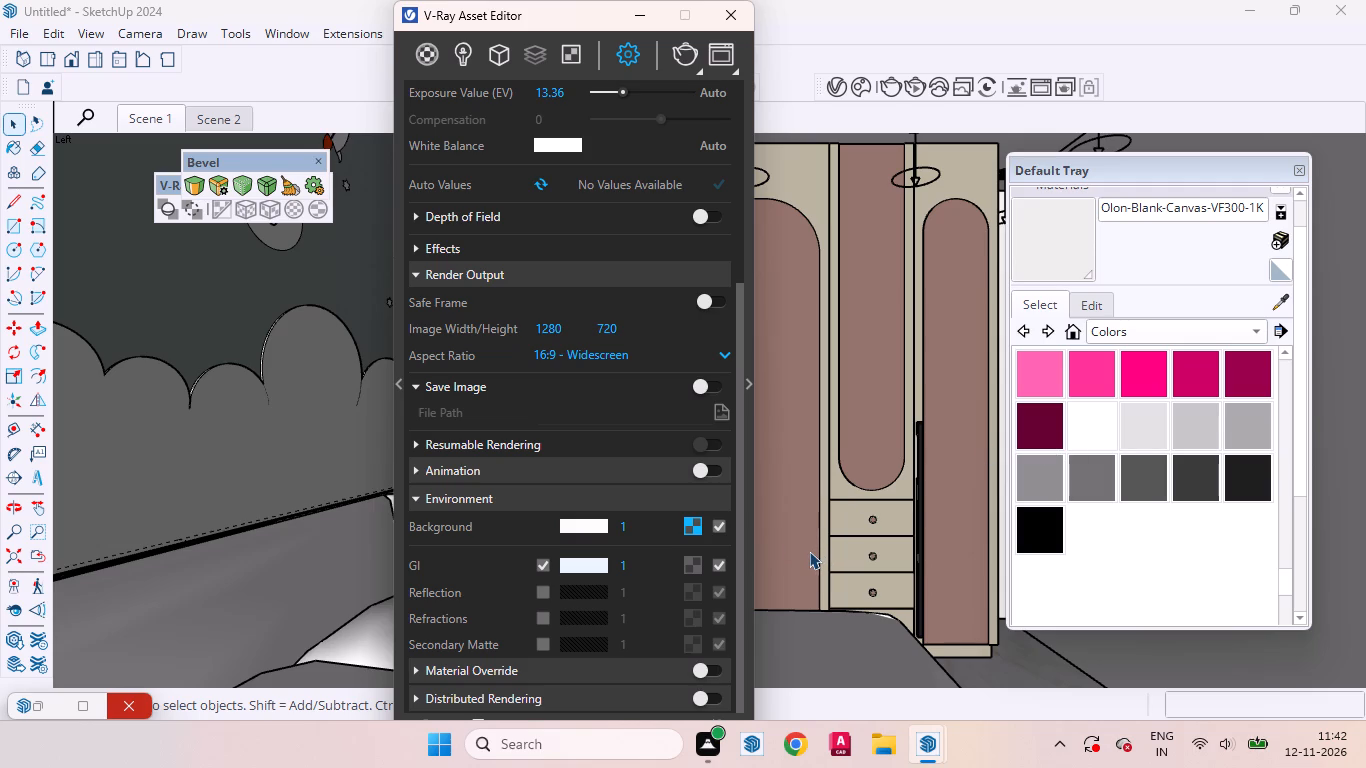
Disable the sky texture on the environment background while keeping it assigned.
right_click(691, 526)
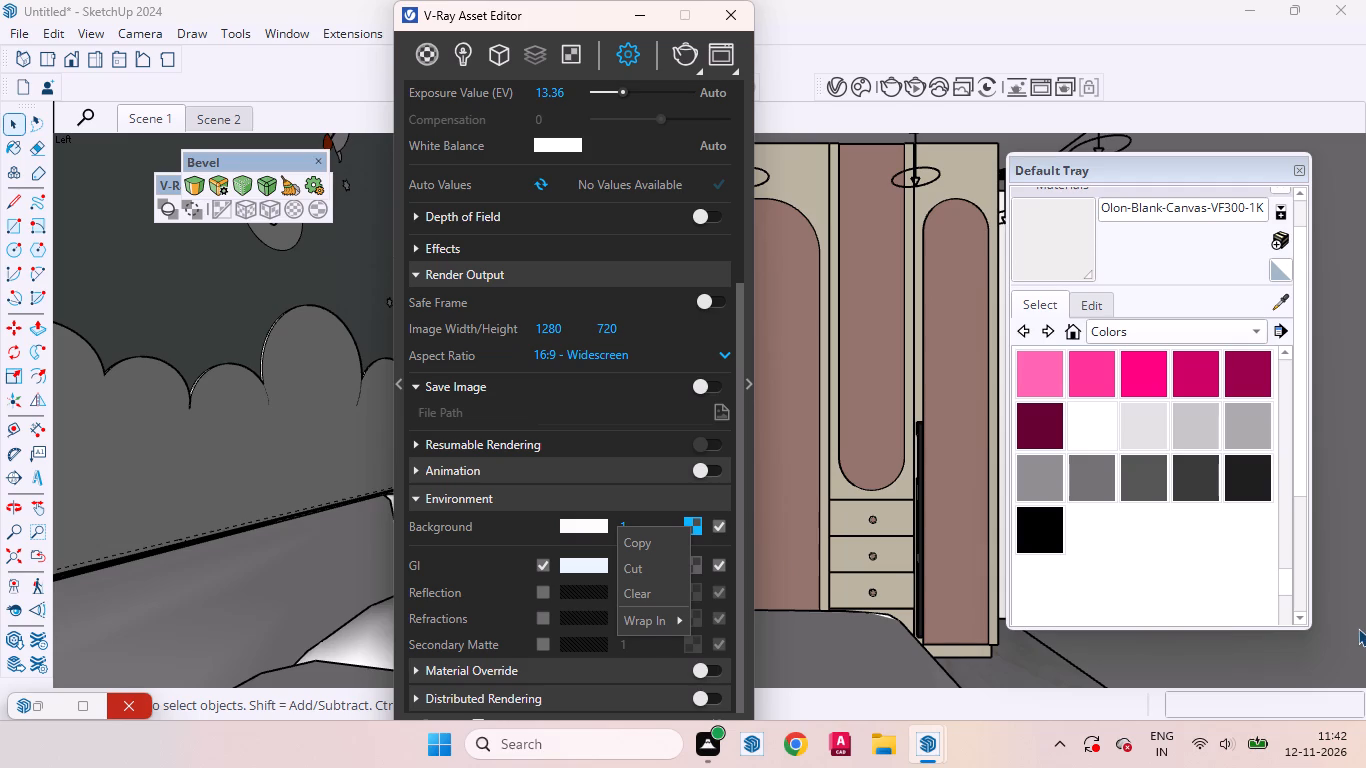
click(717, 525)
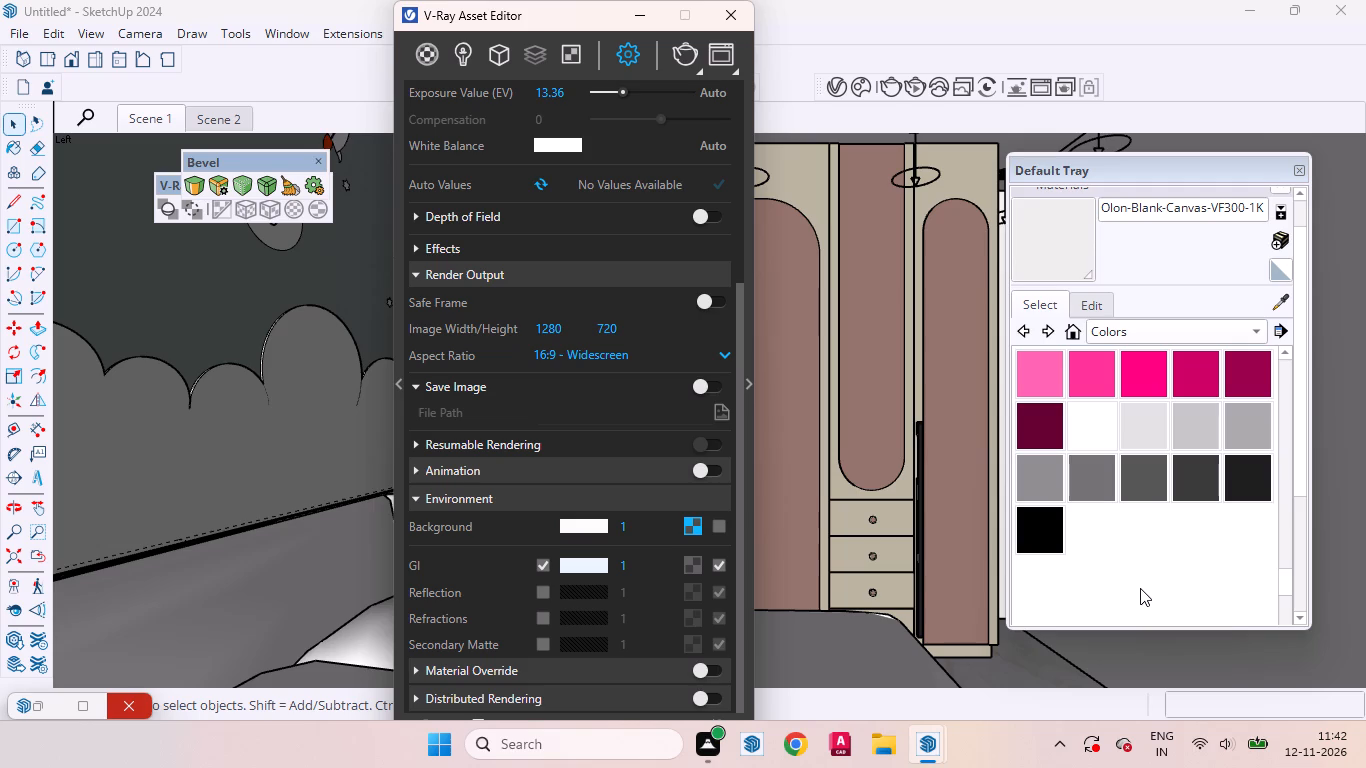
Disable the texture for the environment GI and switch off the GI override.
click(720, 562)
right_click(592, 564)
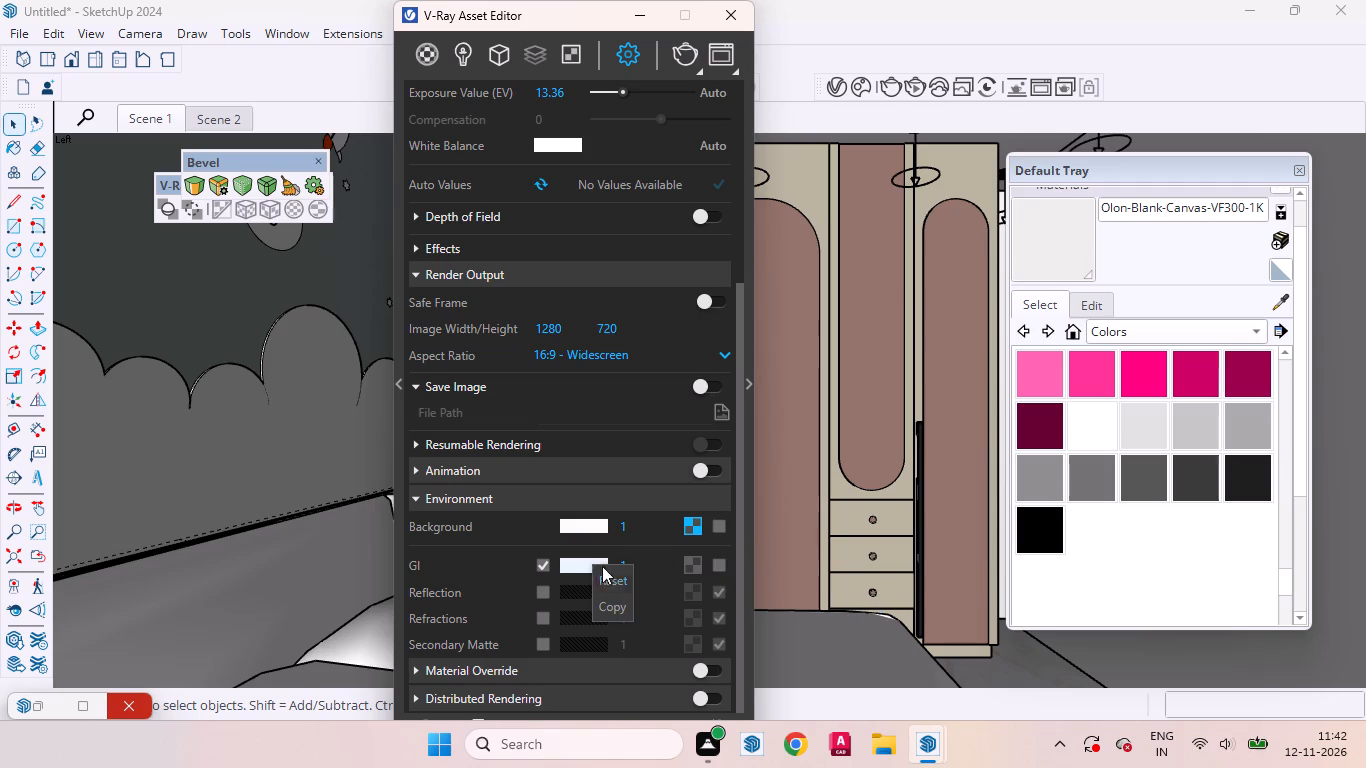
click(582, 573)
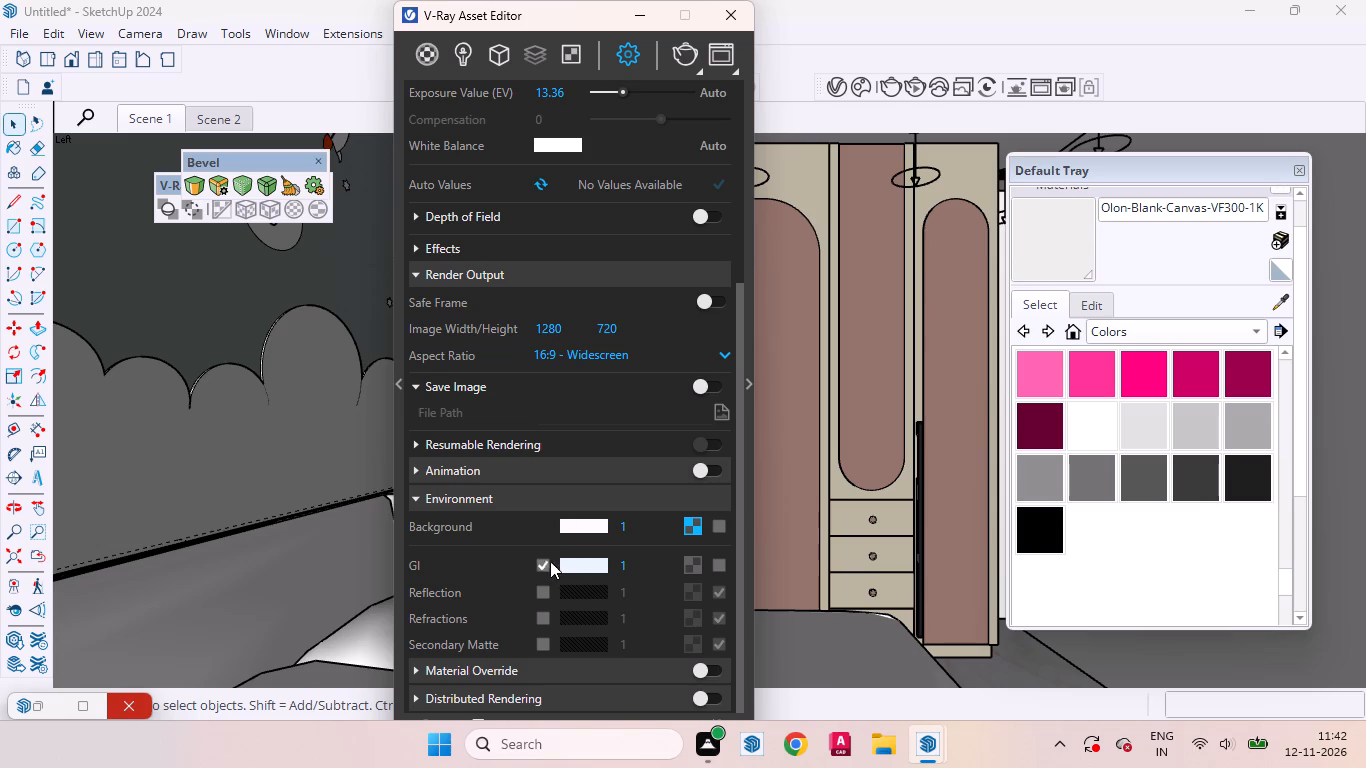
click(537, 561)
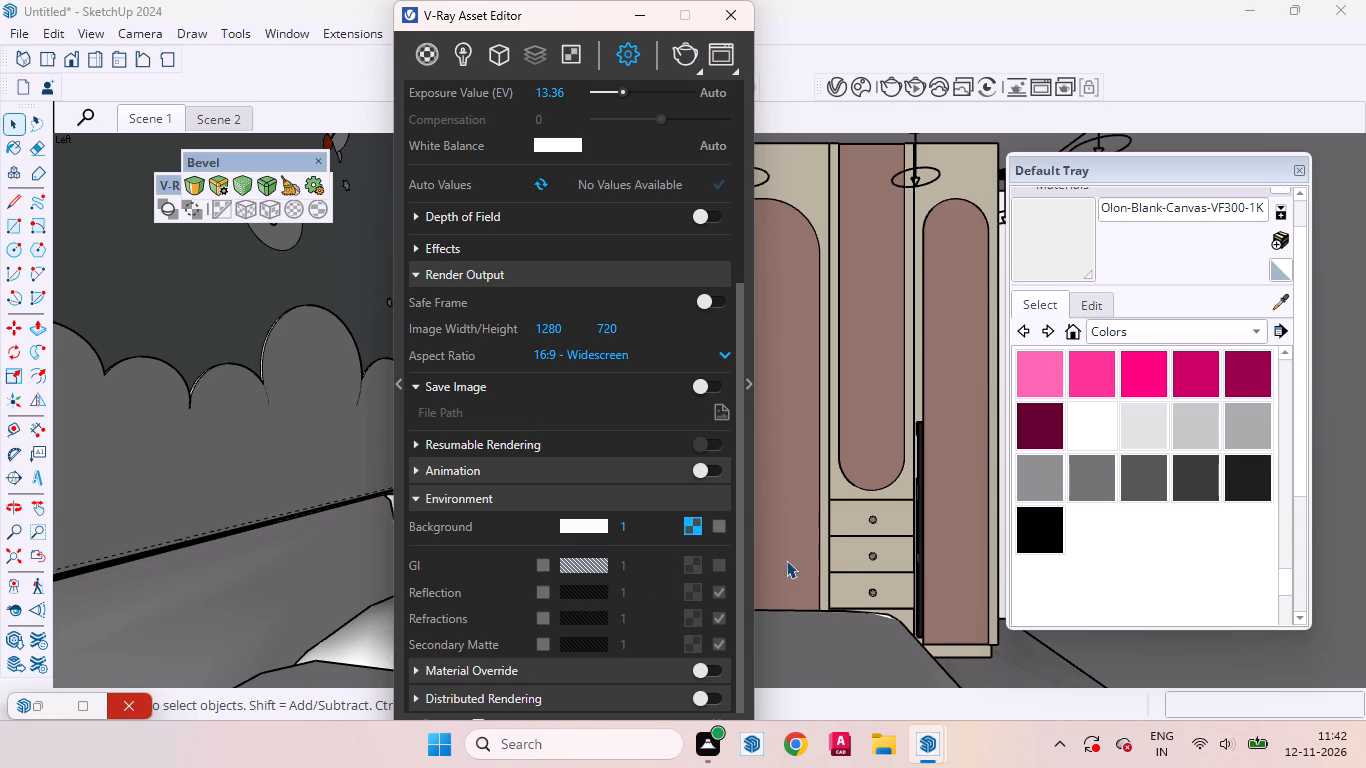
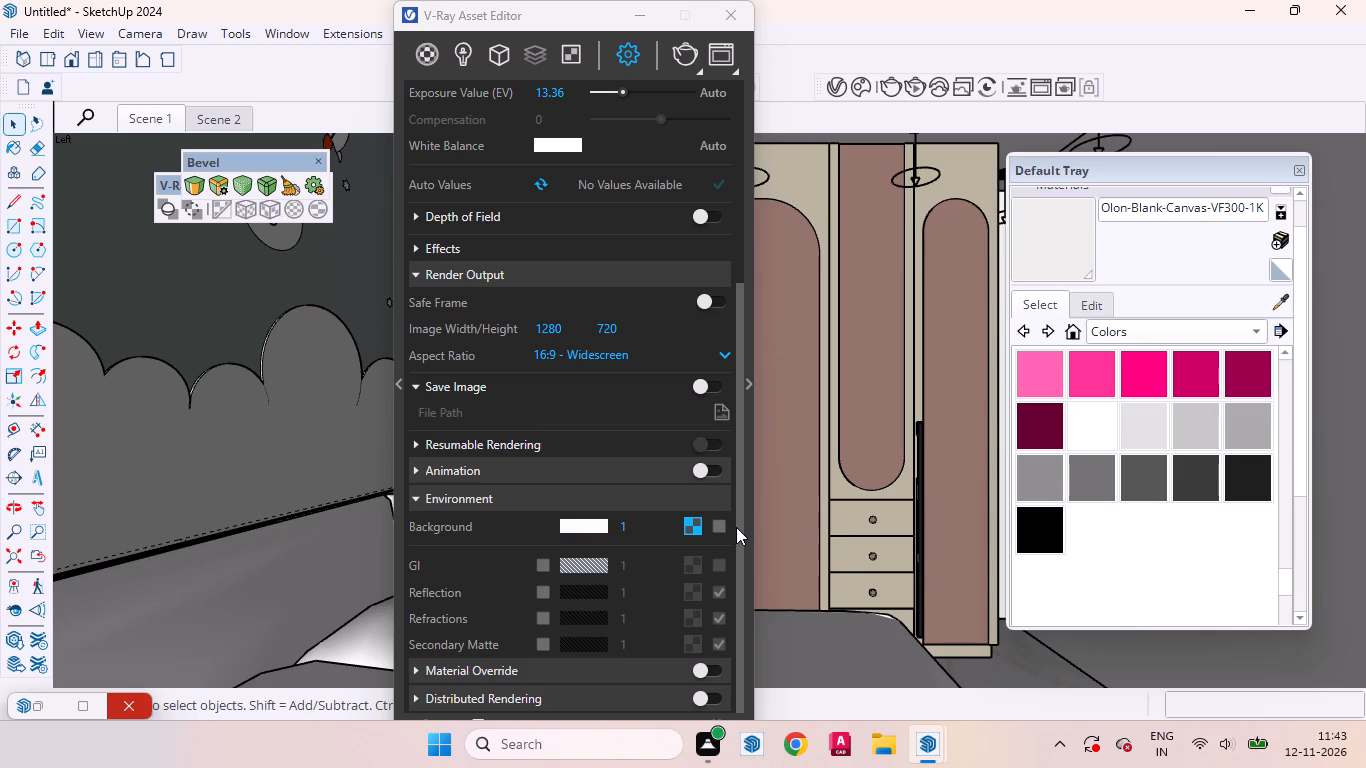
Start an interactive V-Ray render of the bedroom with the changed environment settings.
click(696, 69)
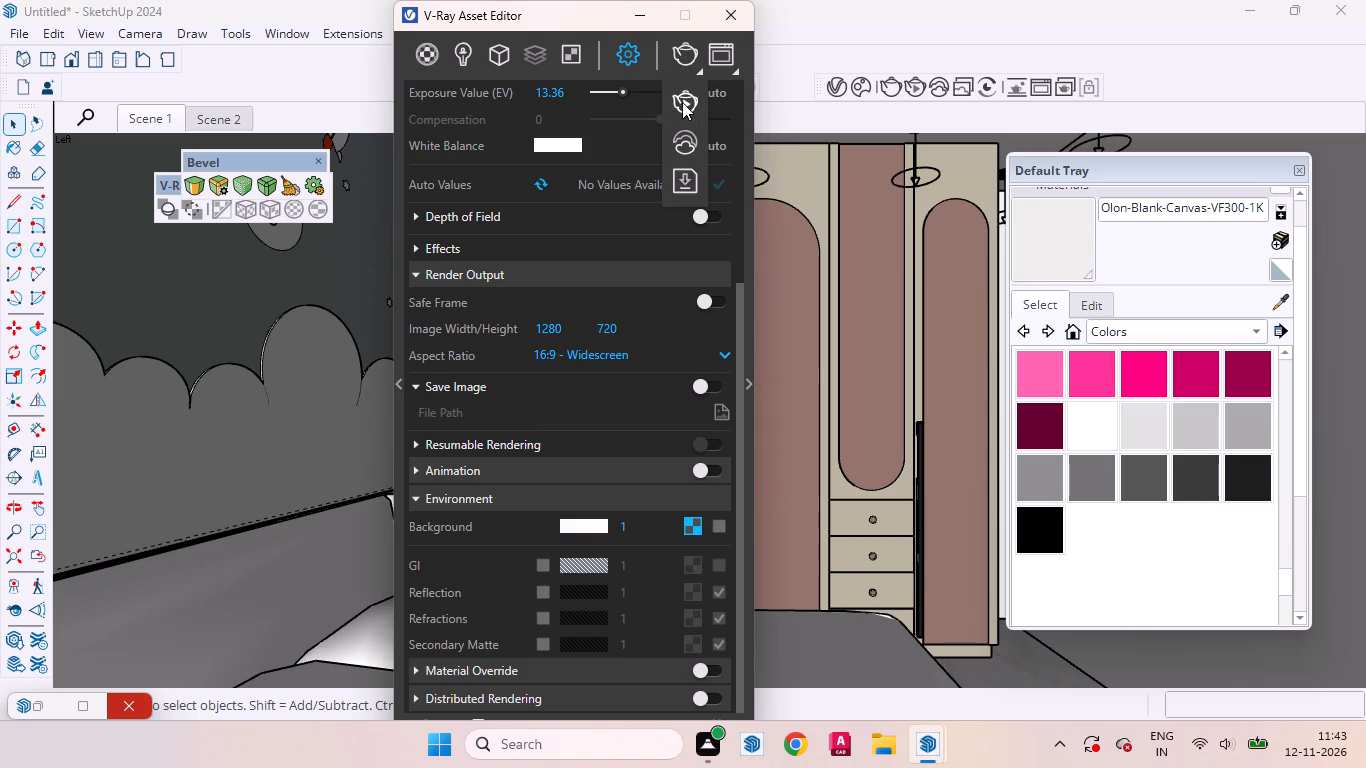
click(682, 102)
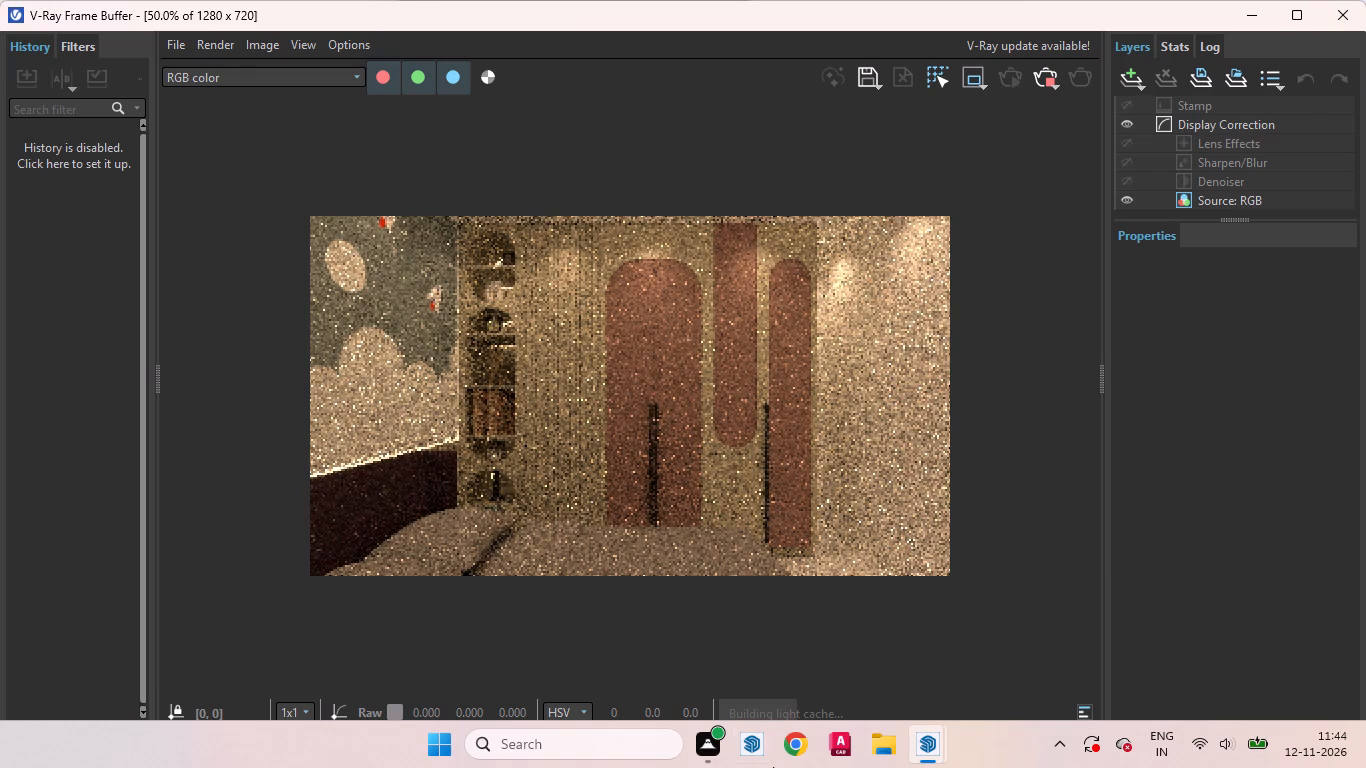
Examine the wardrobe doors, handles and drawer fronts closely in the interactive render.
scroll(722, 434, up, 1)
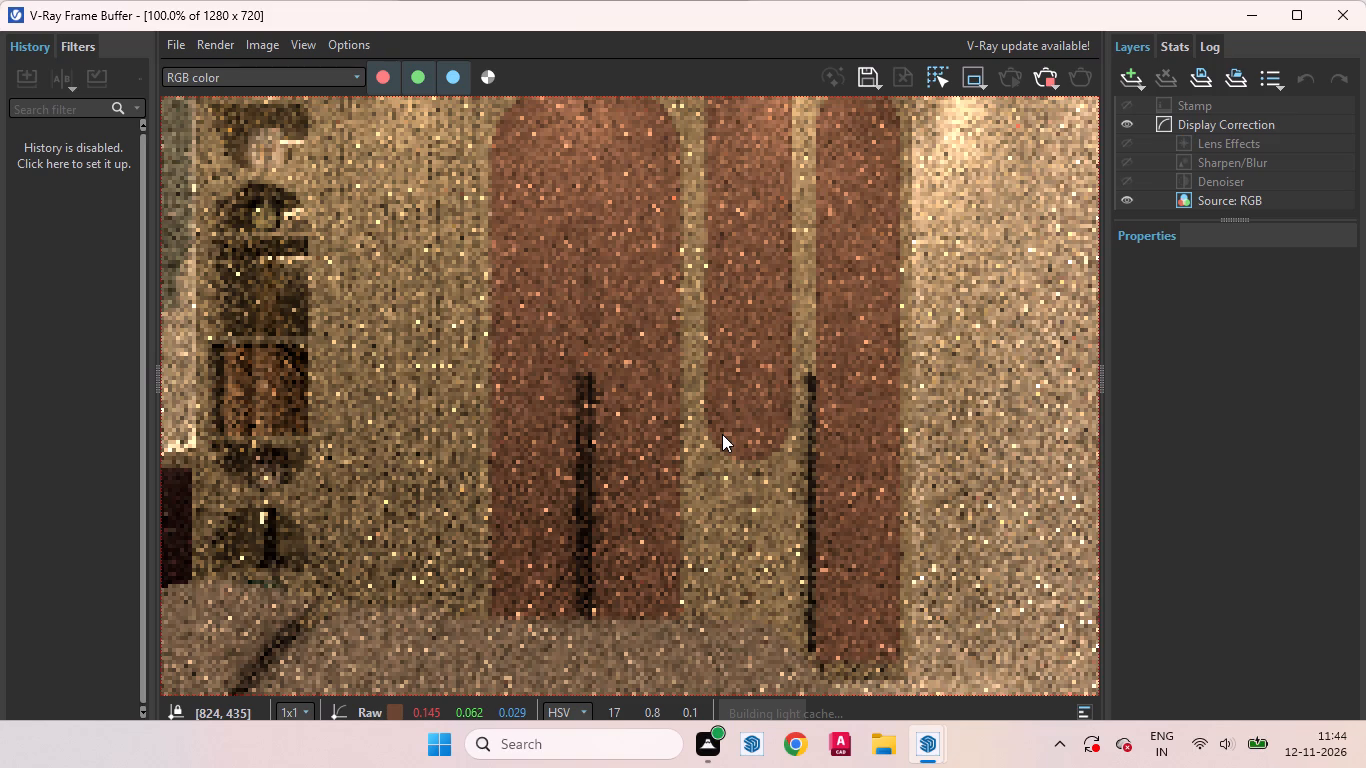
scroll(722, 434, down, 1)
scroll(722, 439, up, 1)
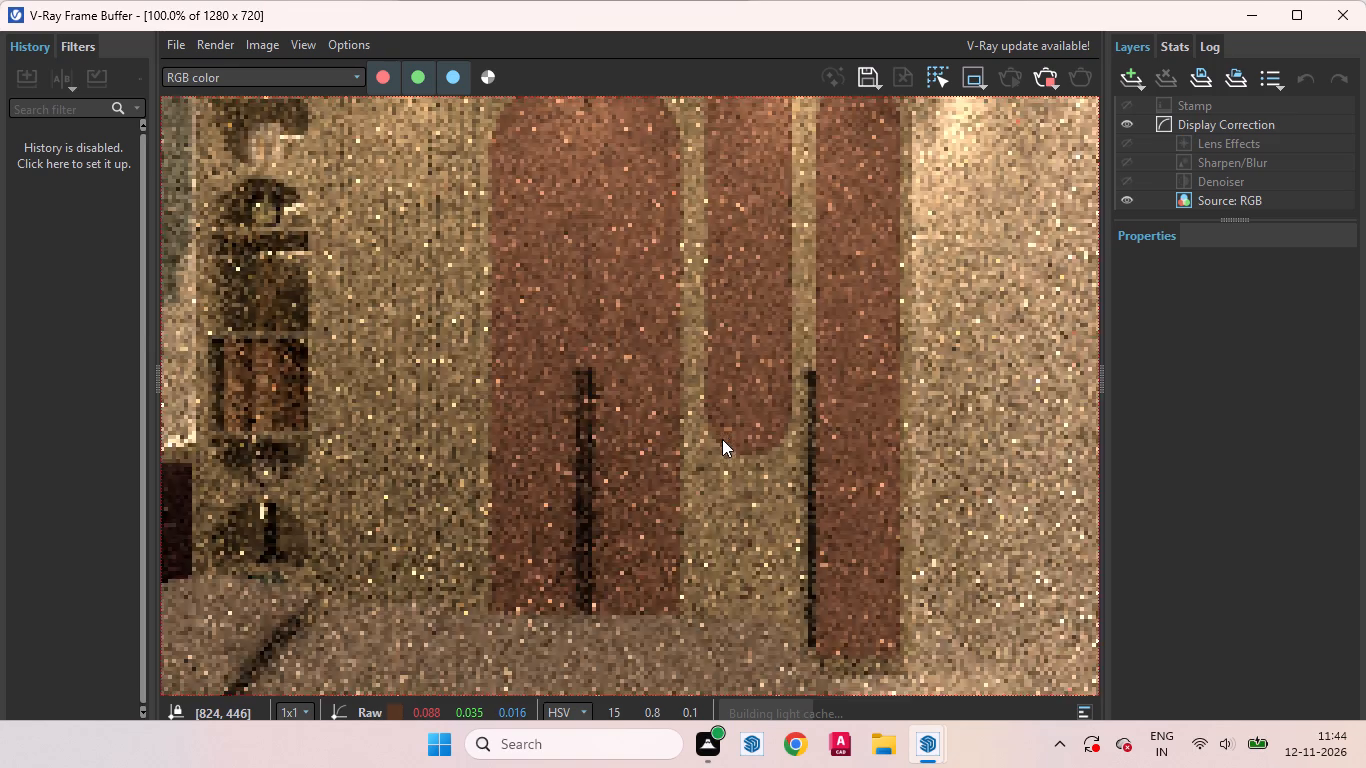
scroll(722, 439, up, 1)
scroll(709, 472, down, 1)
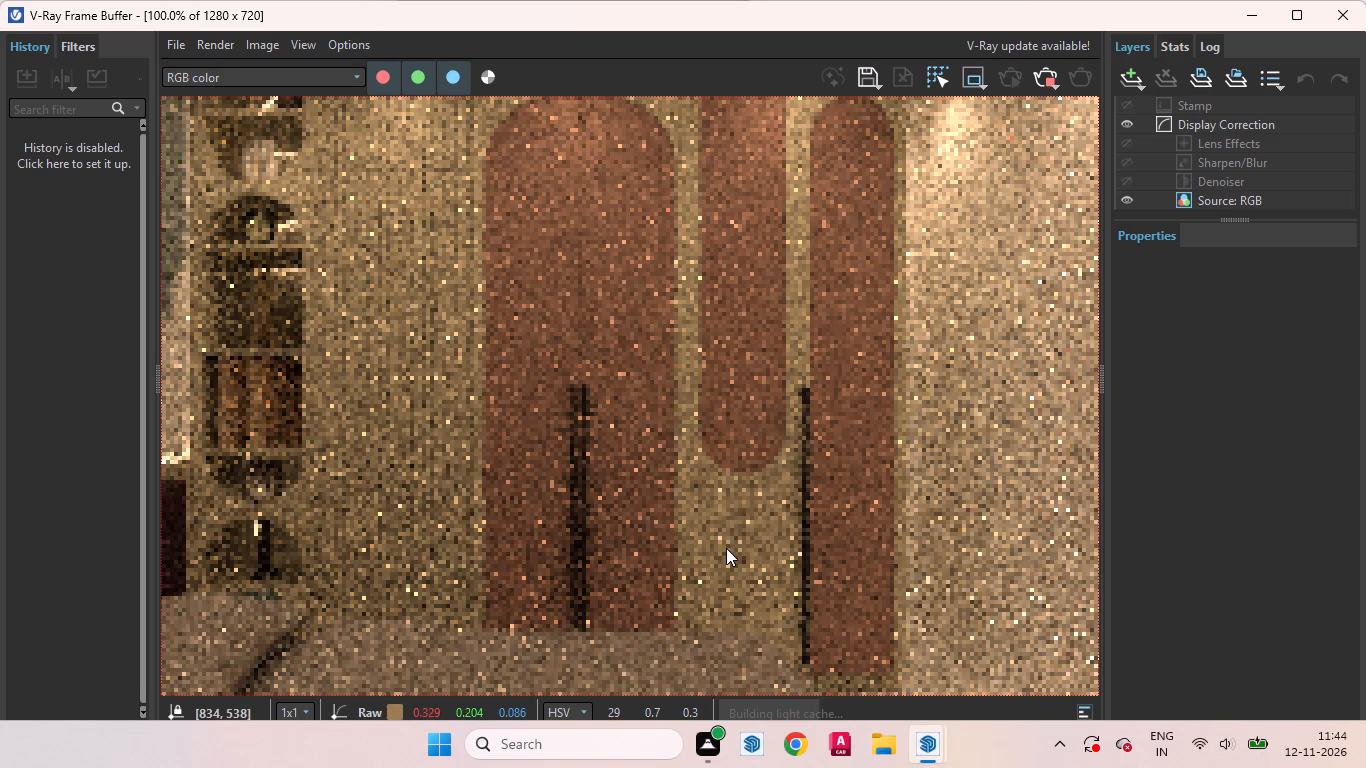
scroll(726, 548, up, 1)
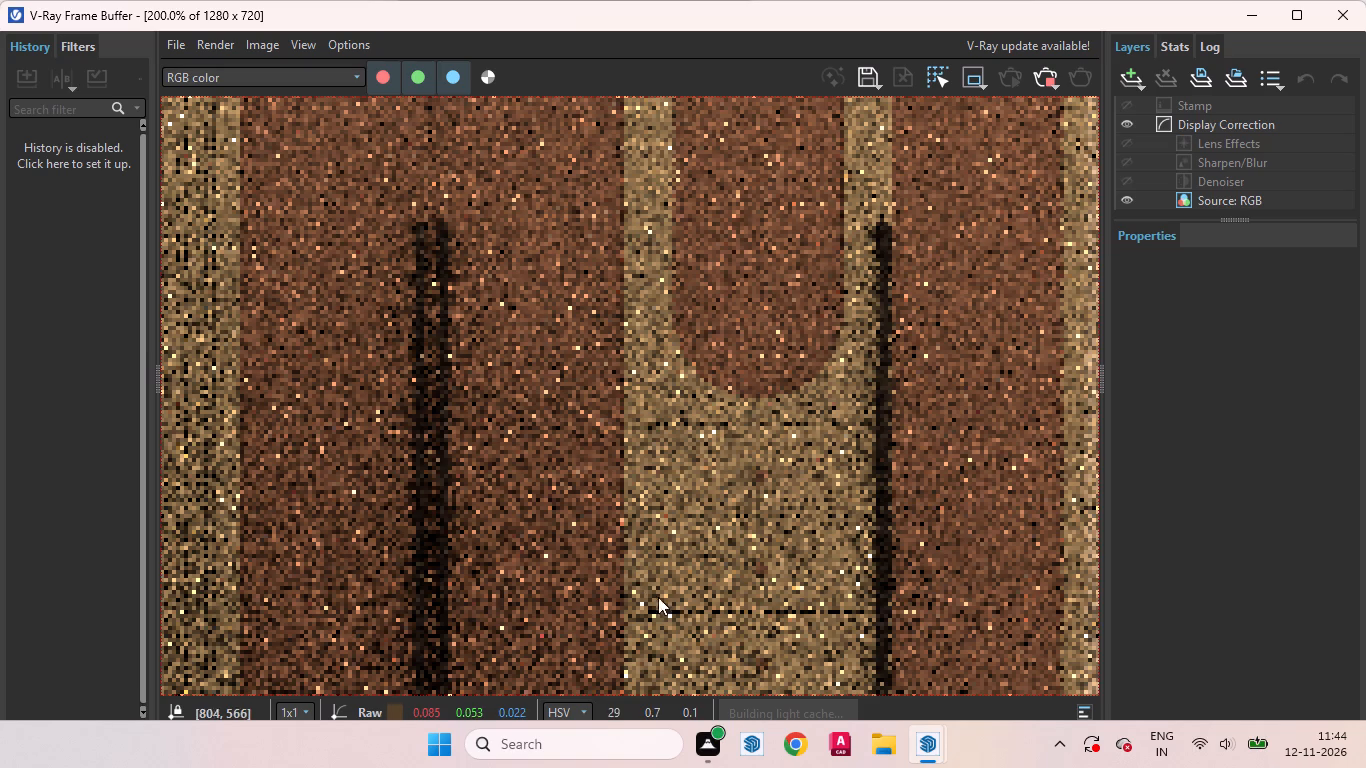
scroll(647, 582, up, 1)
scroll(646, 581, down, 2)
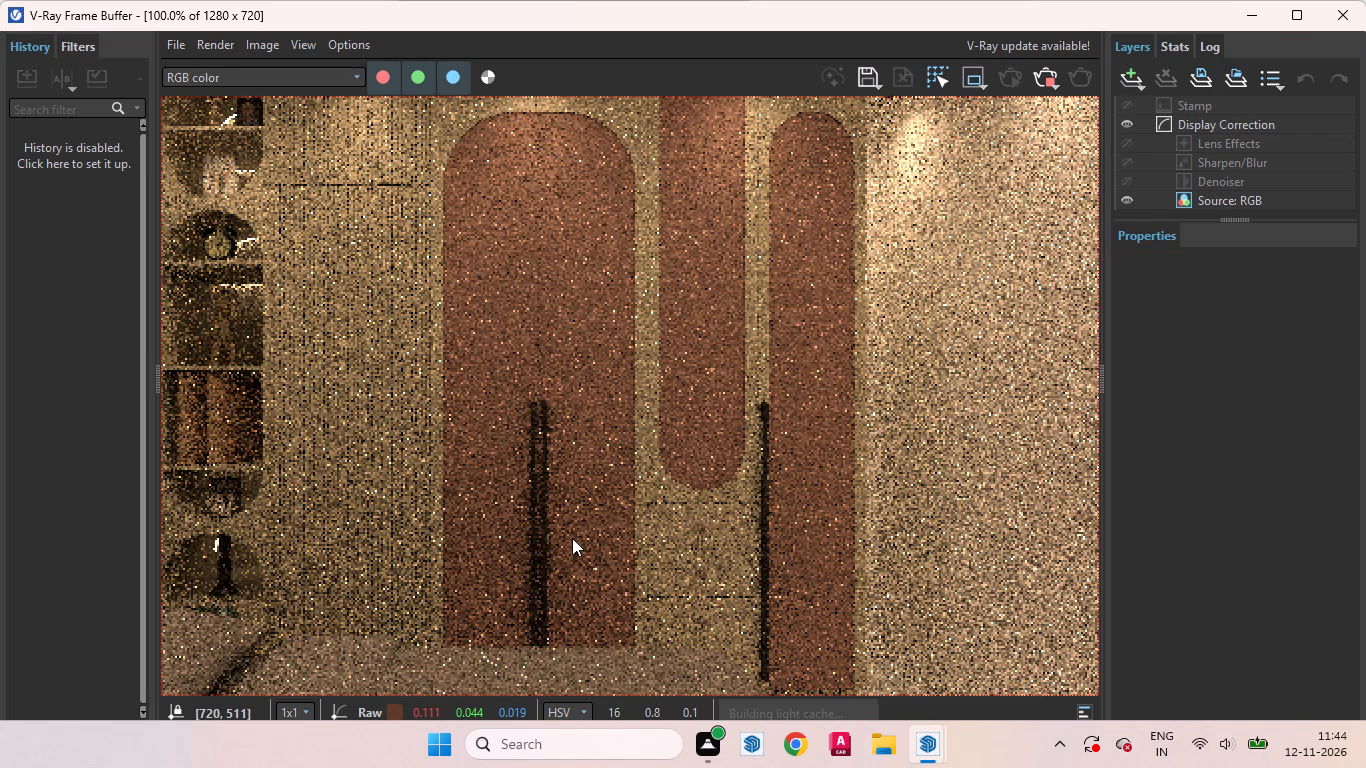
scroll(572, 538, up, 1)
scroll(572, 539, down, 2)
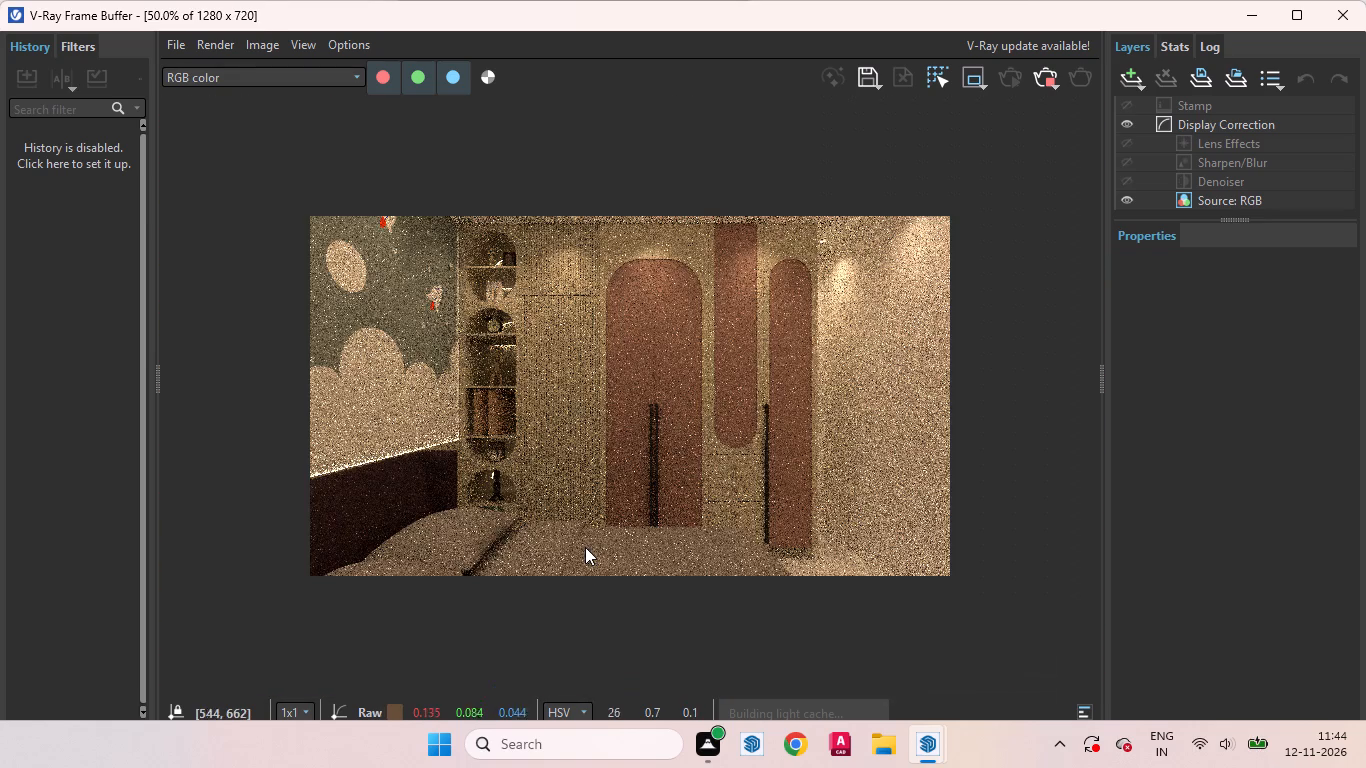
click(1256, 25)
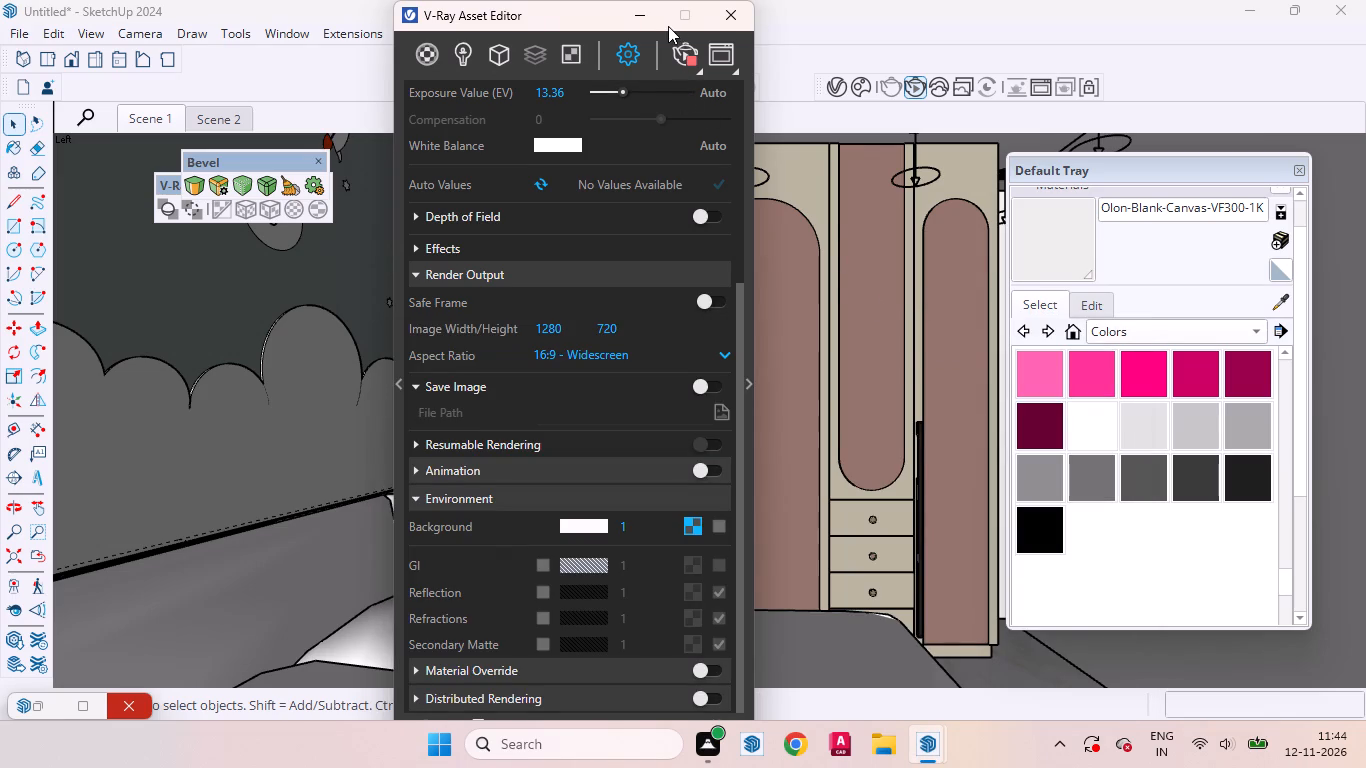
Inspect the grooves around the wardrobe drawer fronts in the model, ending back at the Scene 1 view.
click(653, 22)
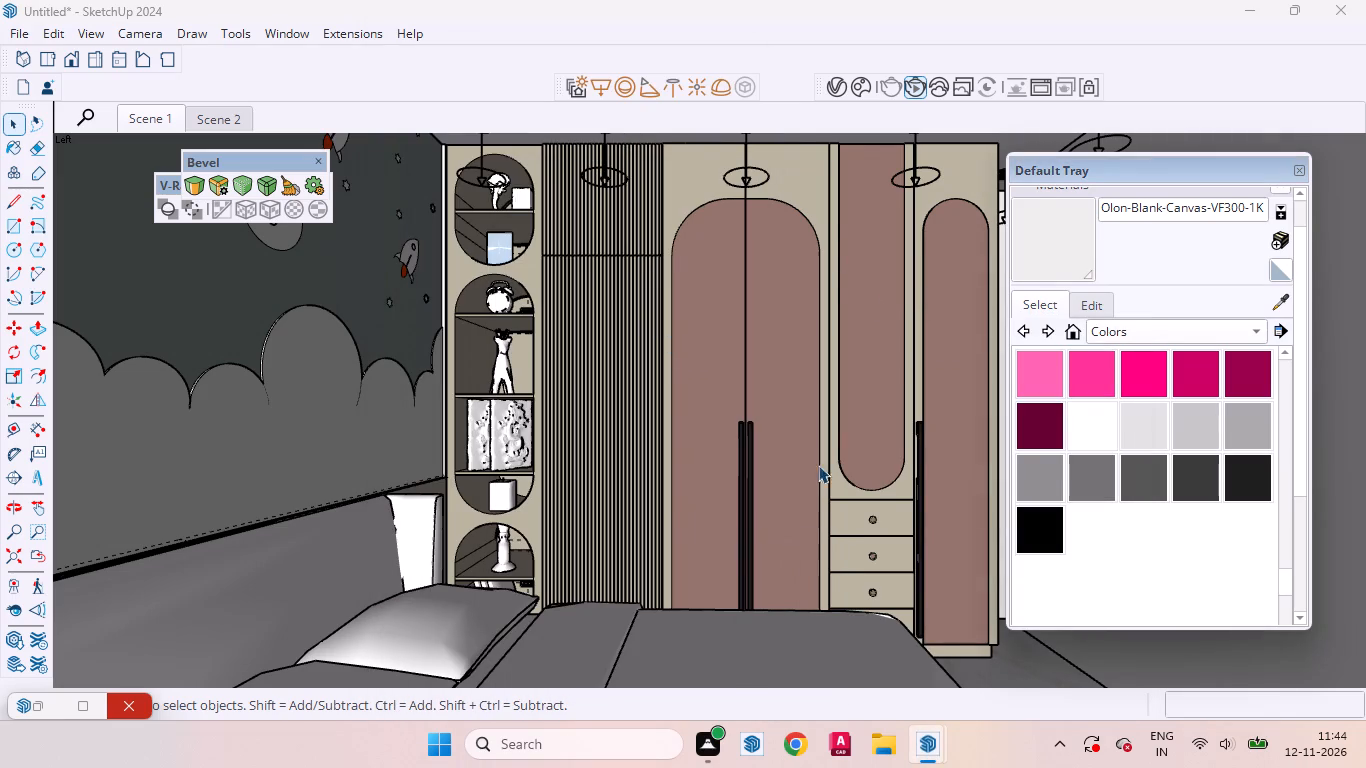
scroll(834, 558, up, 18)
scroll(745, 283, up, 1)
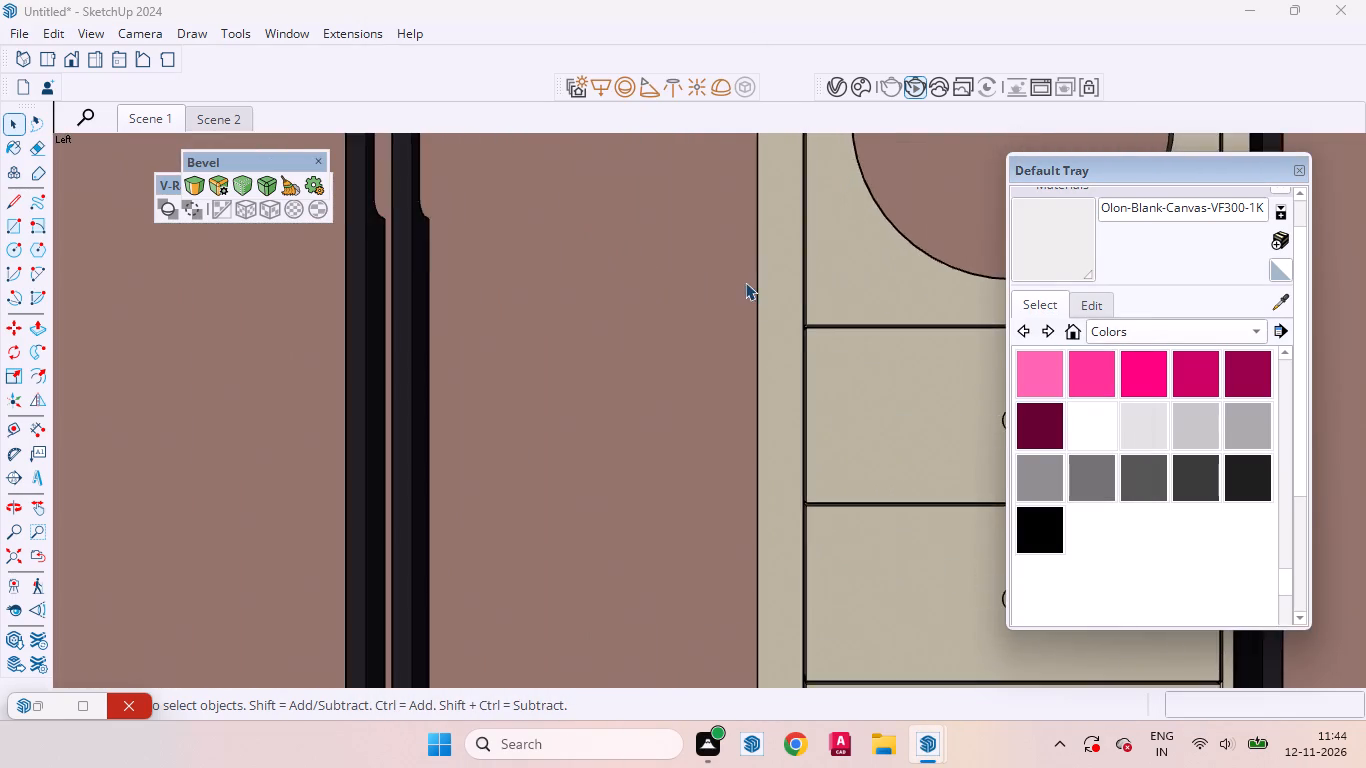
scroll(745, 282, up, 8)
scroll(854, 333, up, 9)
middle_drag(823, 337, 821, 338)
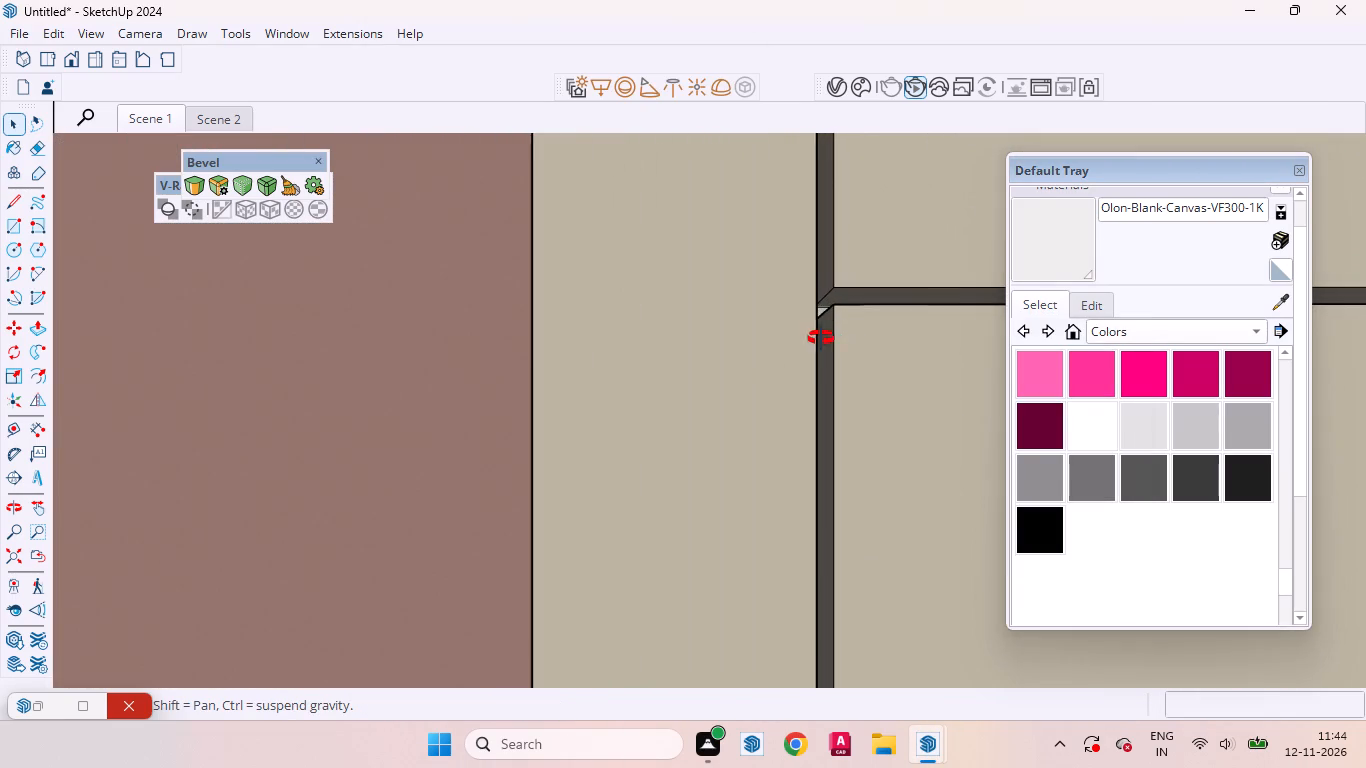
middle_drag(821, 338, 813, 422)
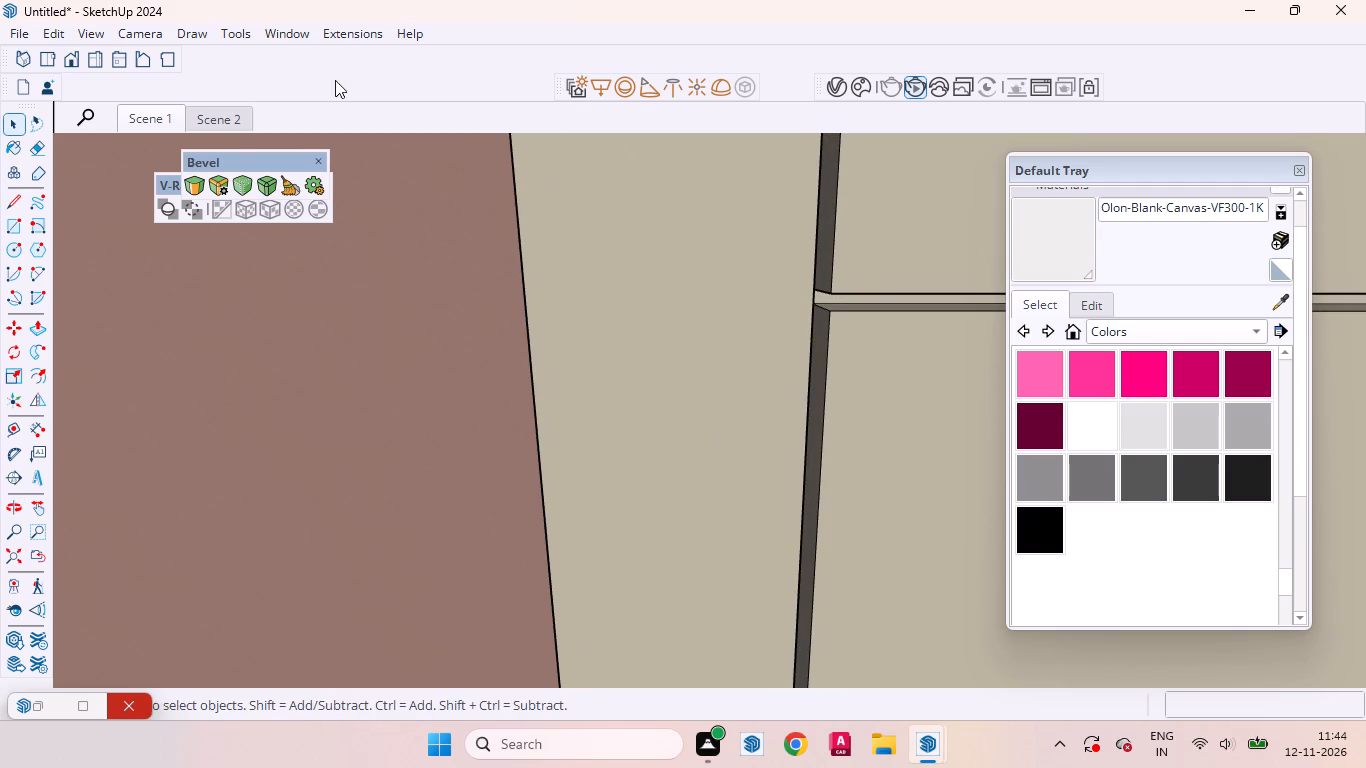
click(155, 123)
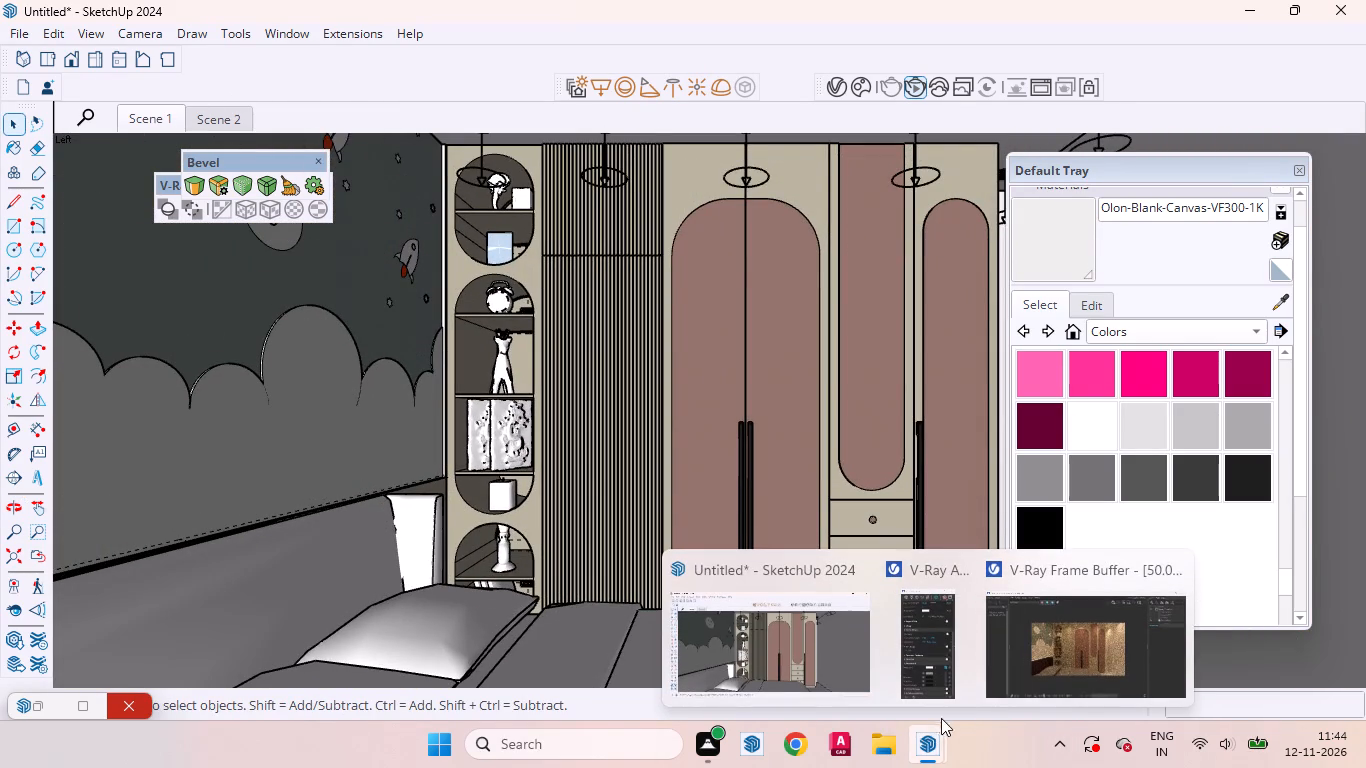
Stop the running interactive render and put the frame buffer away.
click(1049, 658)
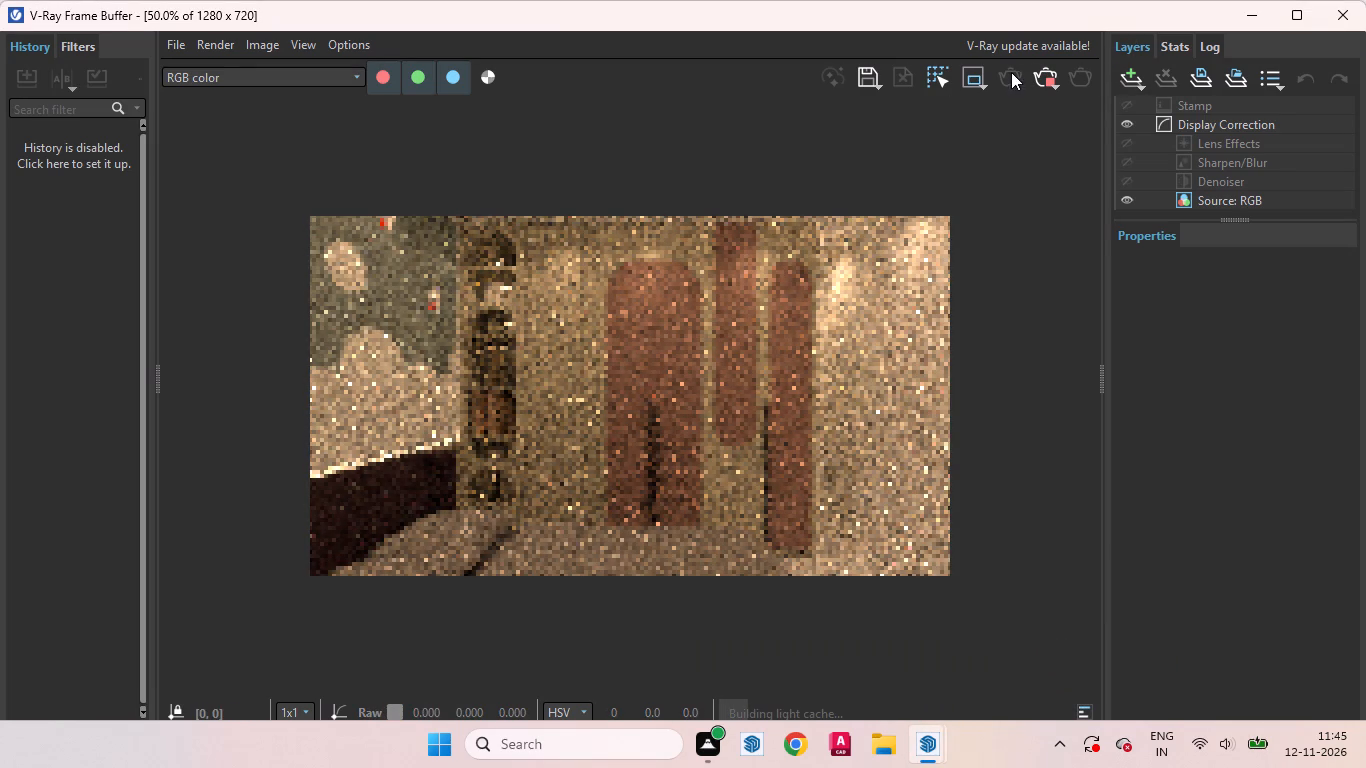
click(1041, 73)
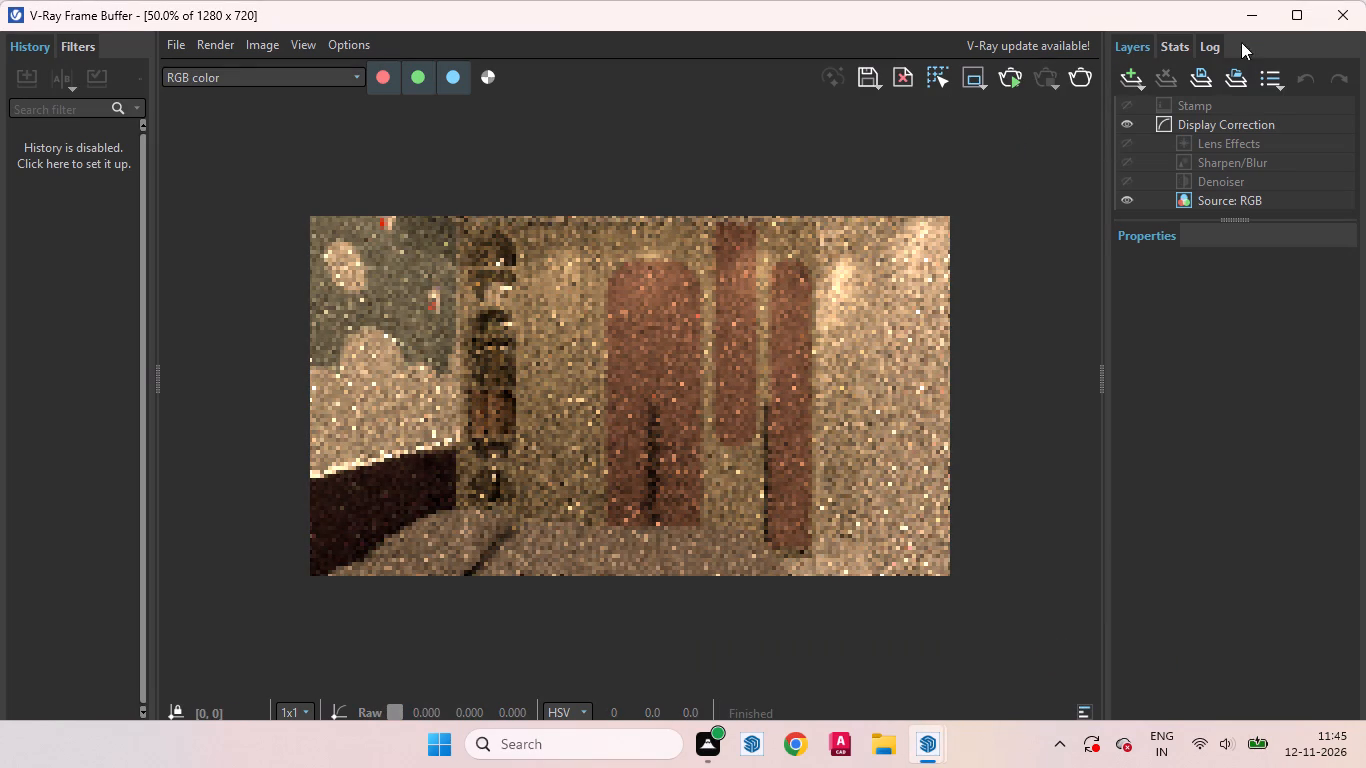
click(1234, 8)
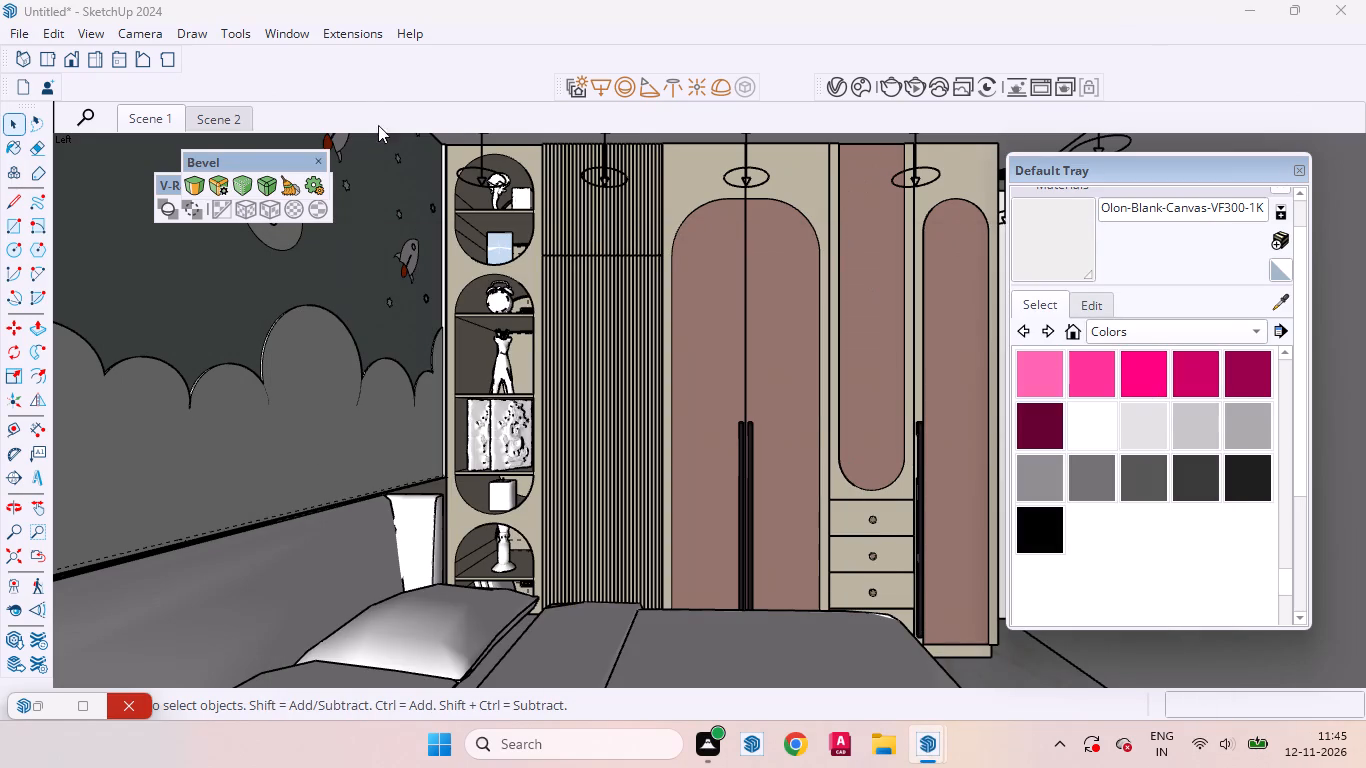
Start a production V-Ray render of the Scene 1 view at the existing 1280 x 720 output size.
click(838, 93)
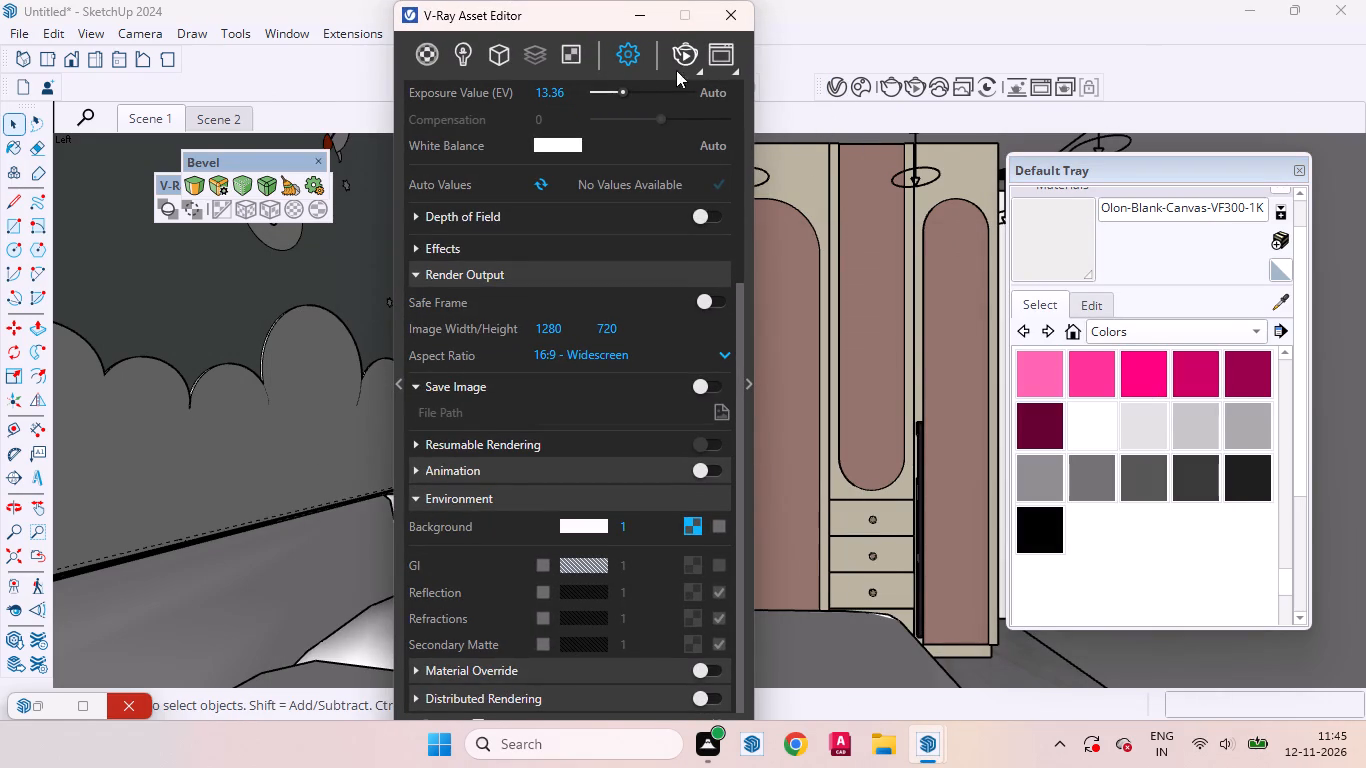
click(150, 115)
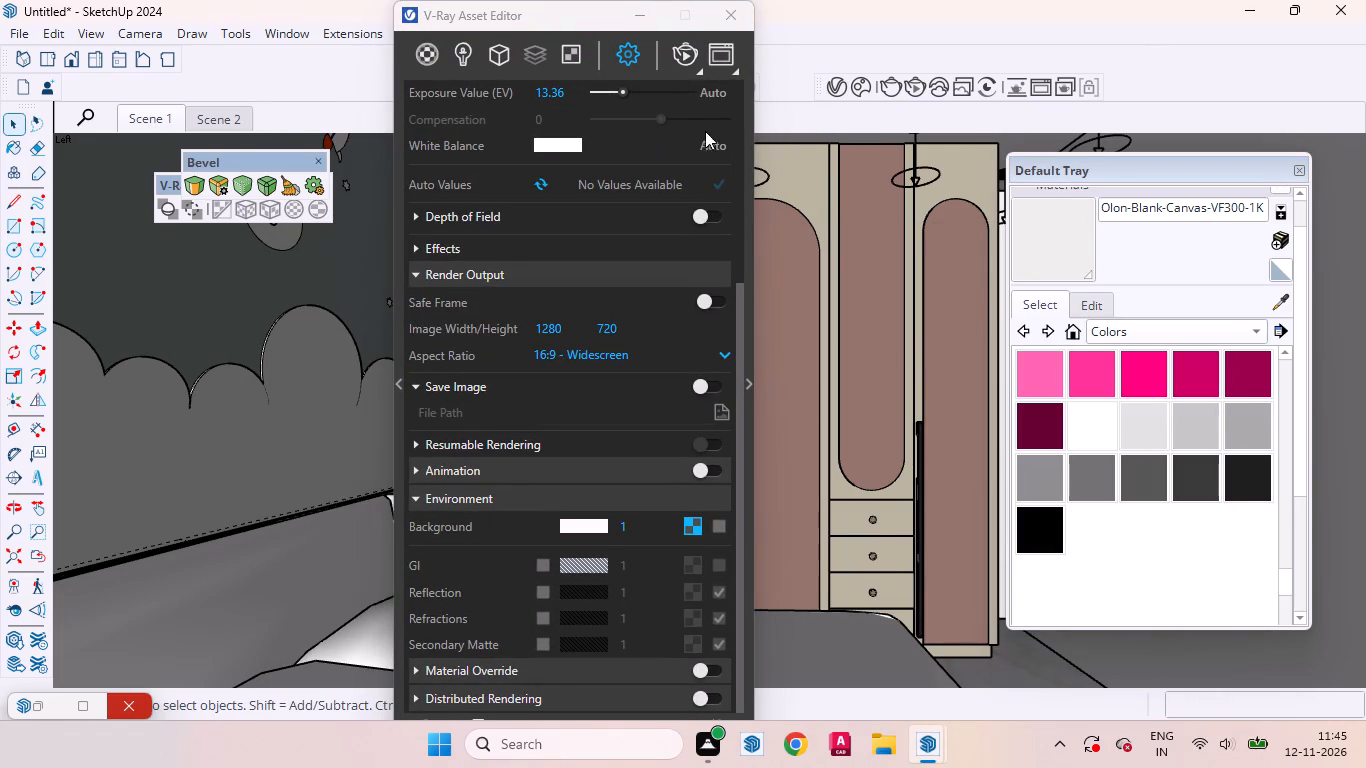
click(697, 71)
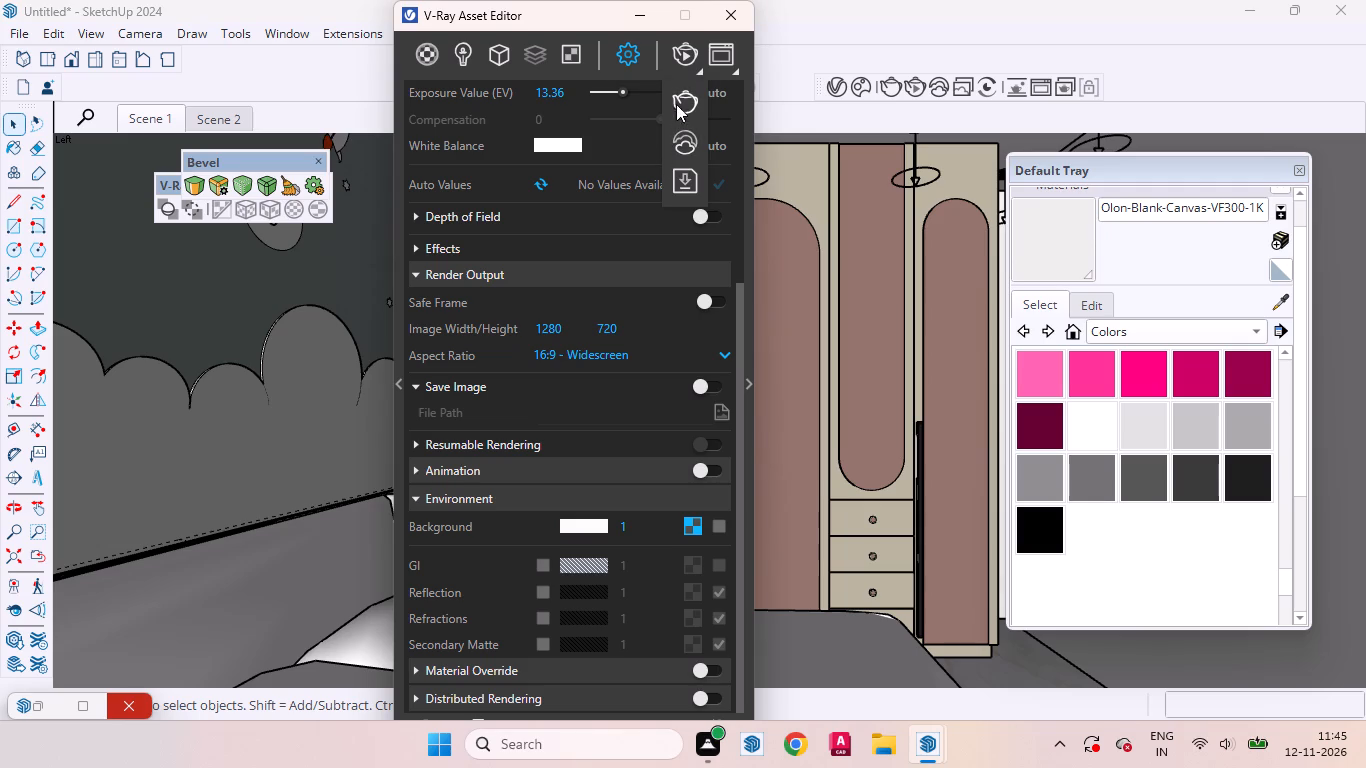
click(679, 95)
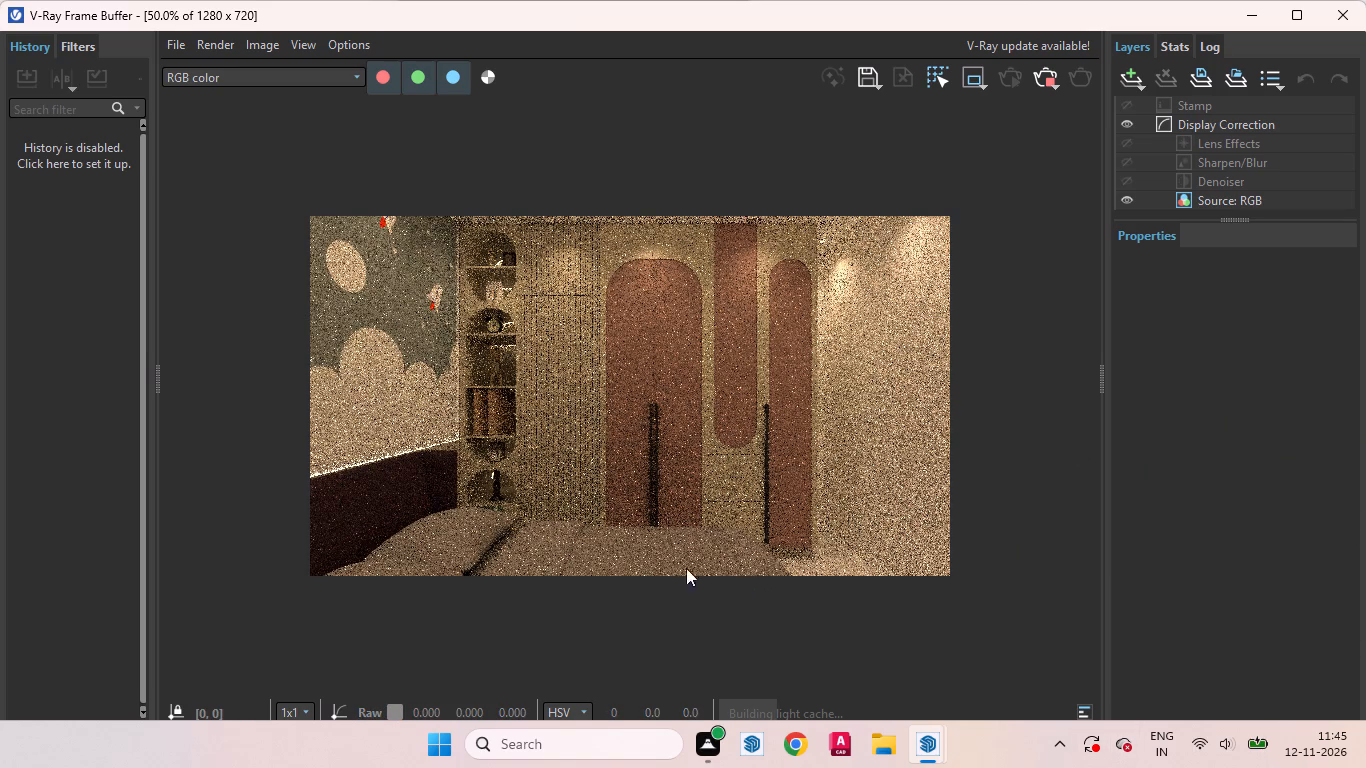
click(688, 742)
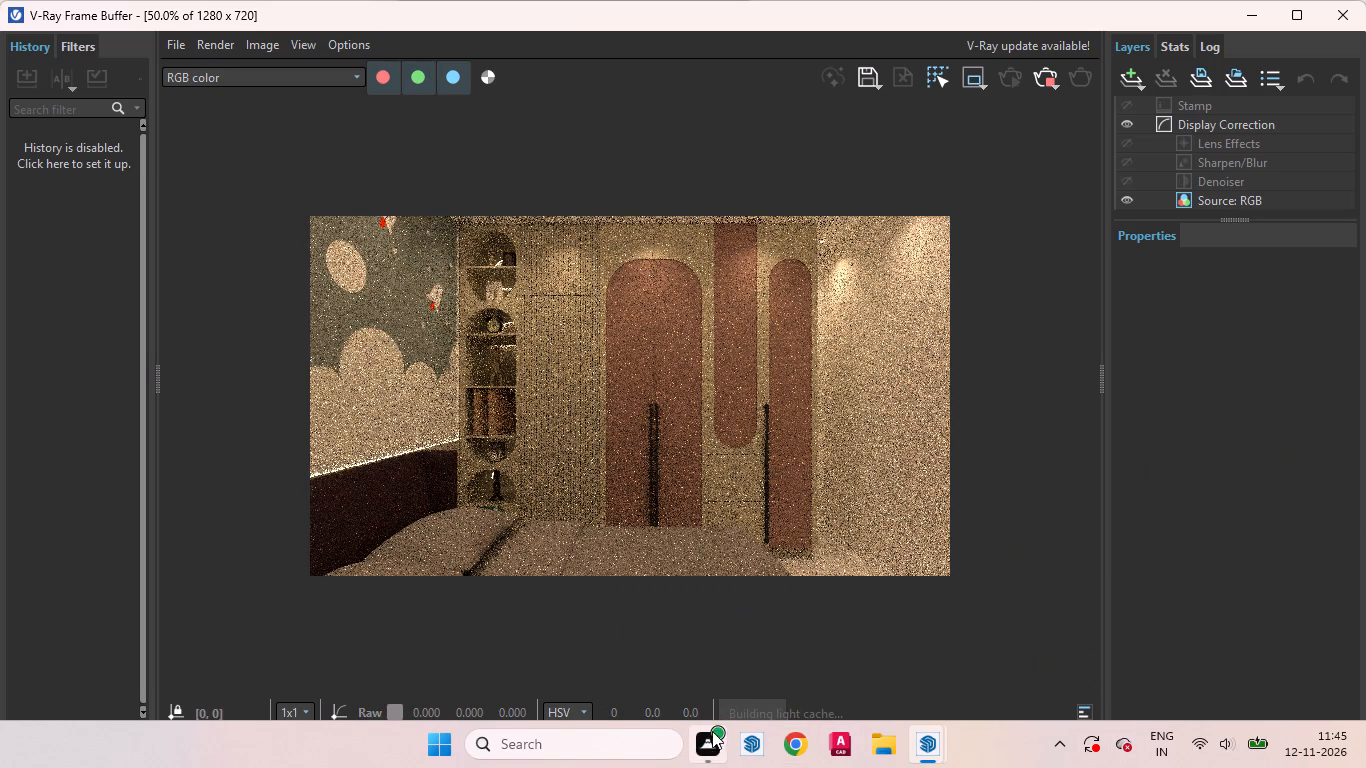
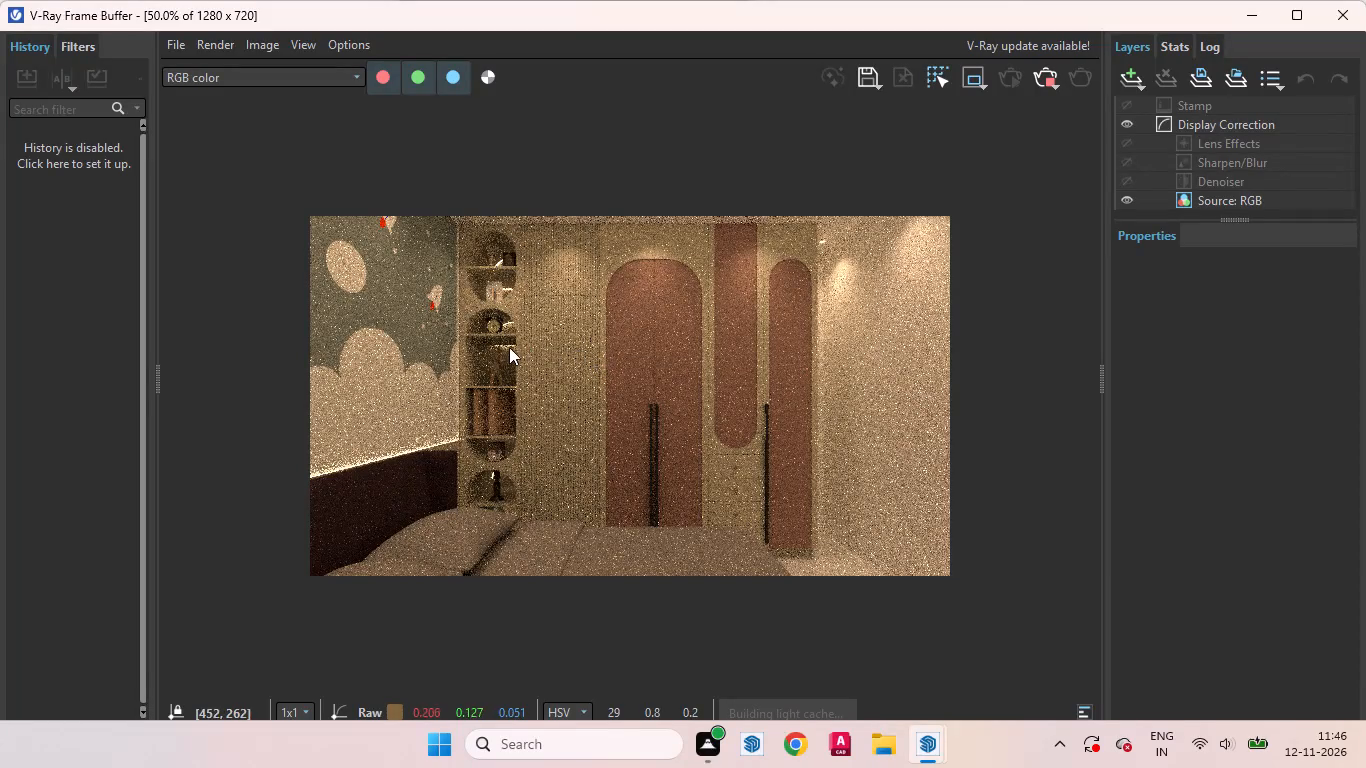
Examine the shelf niches, fluted panel, arched doors and drawer fronts in the production render while its light cache builds.
scroll(504, 349, up, 1)
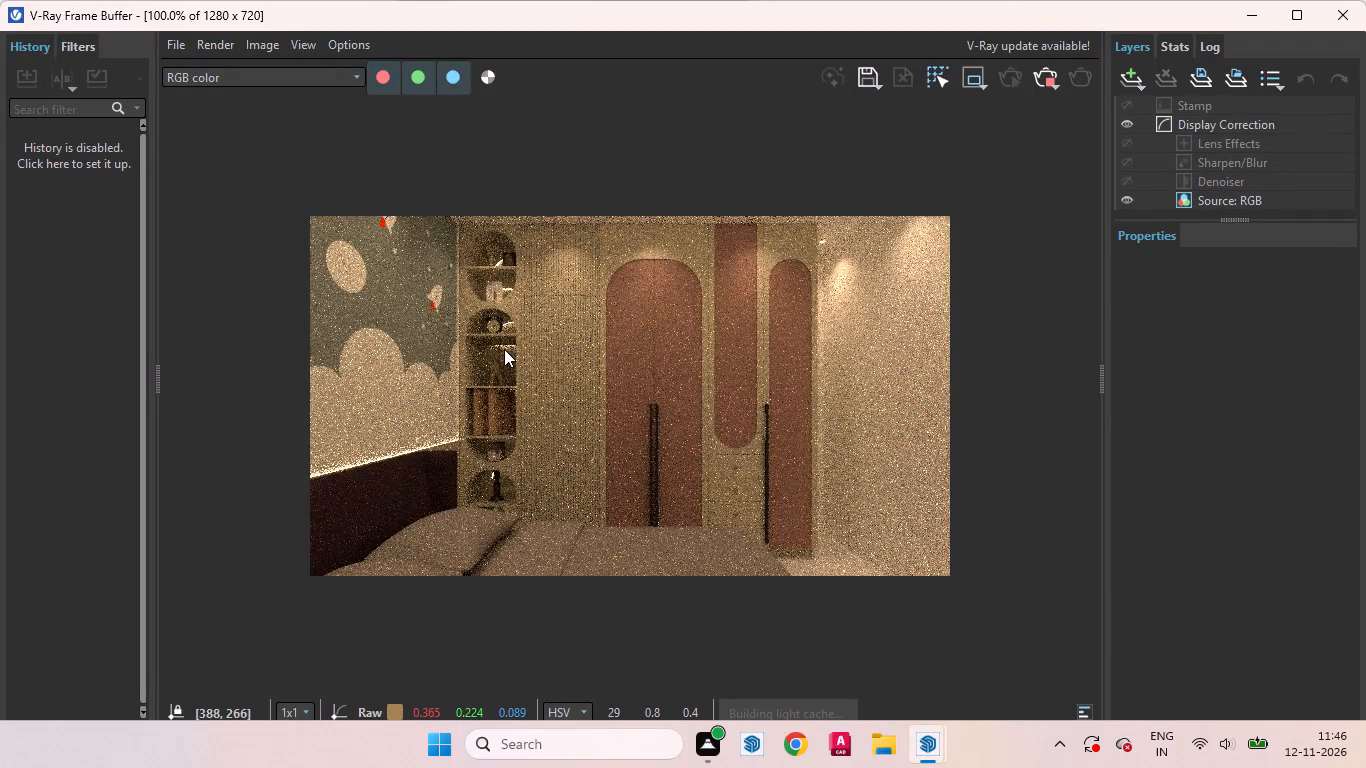
scroll(504, 349, up, 1)
scroll(504, 365, down, 2)
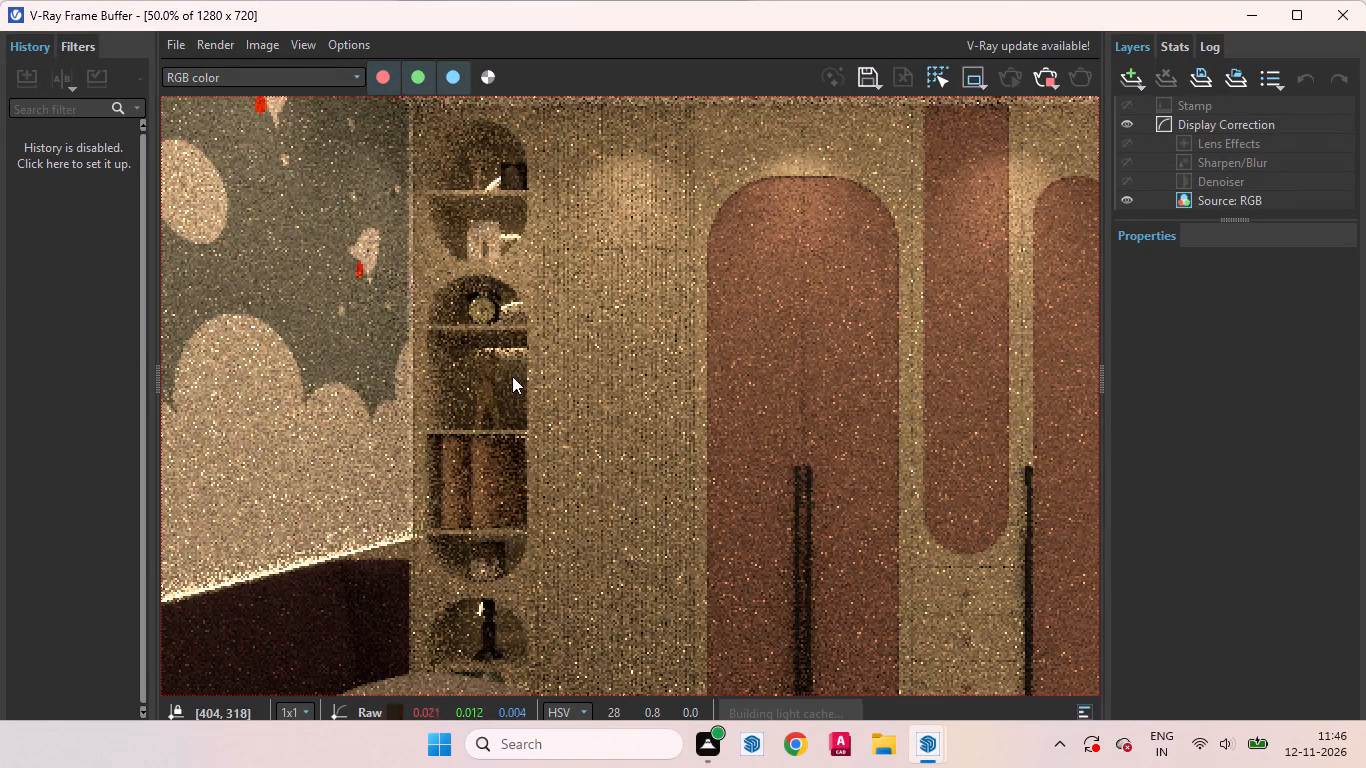
scroll(692, 307, up, 2)
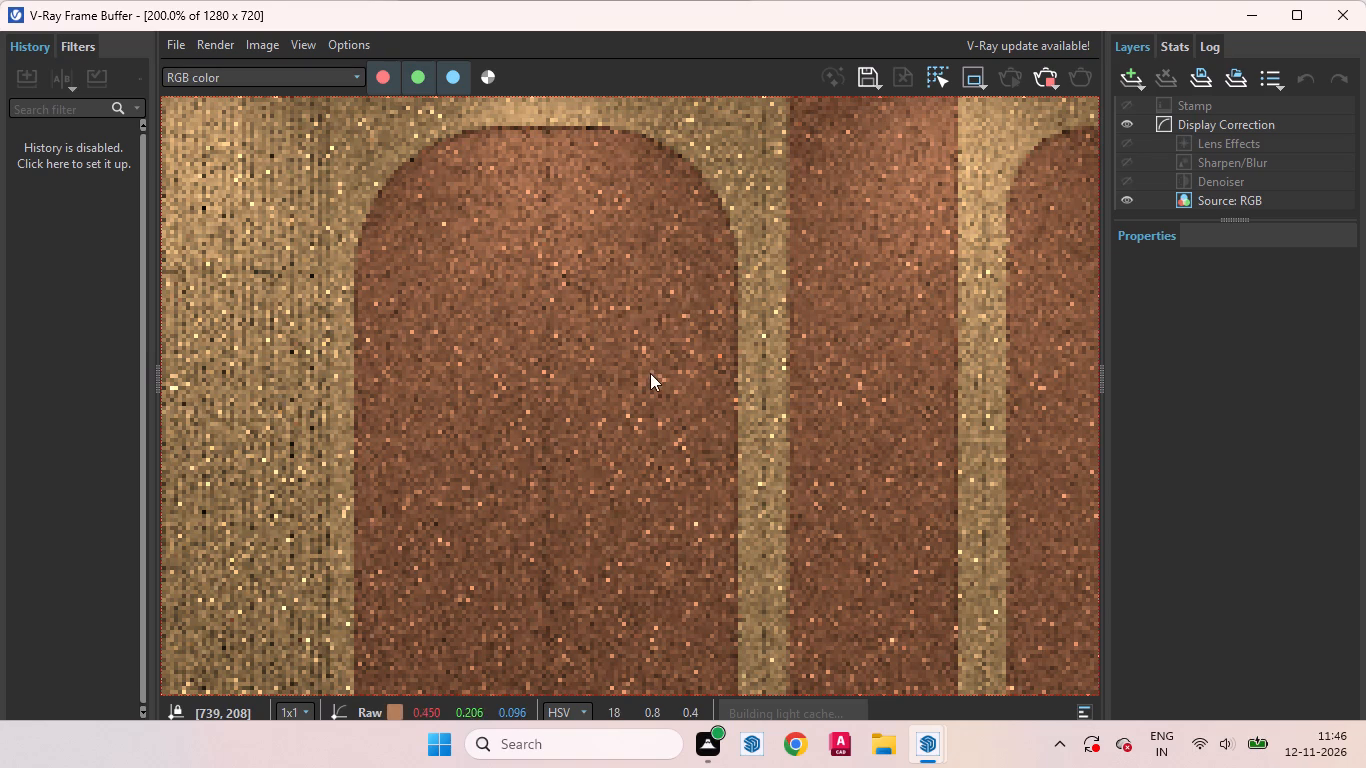
scroll(650, 373, down, 2)
scroll(743, 500, up, 1)
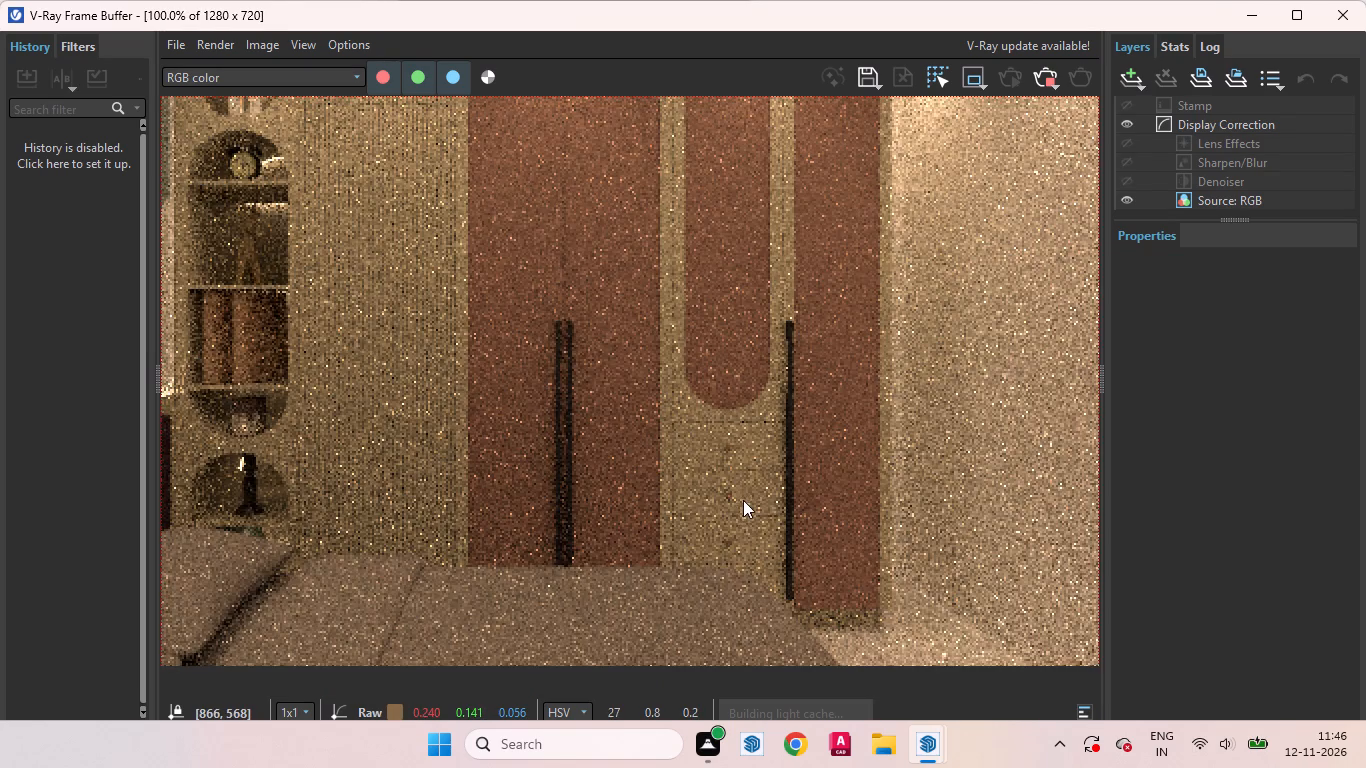
scroll(764, 501, up, 2)
scroll(743, 509, down, 2)
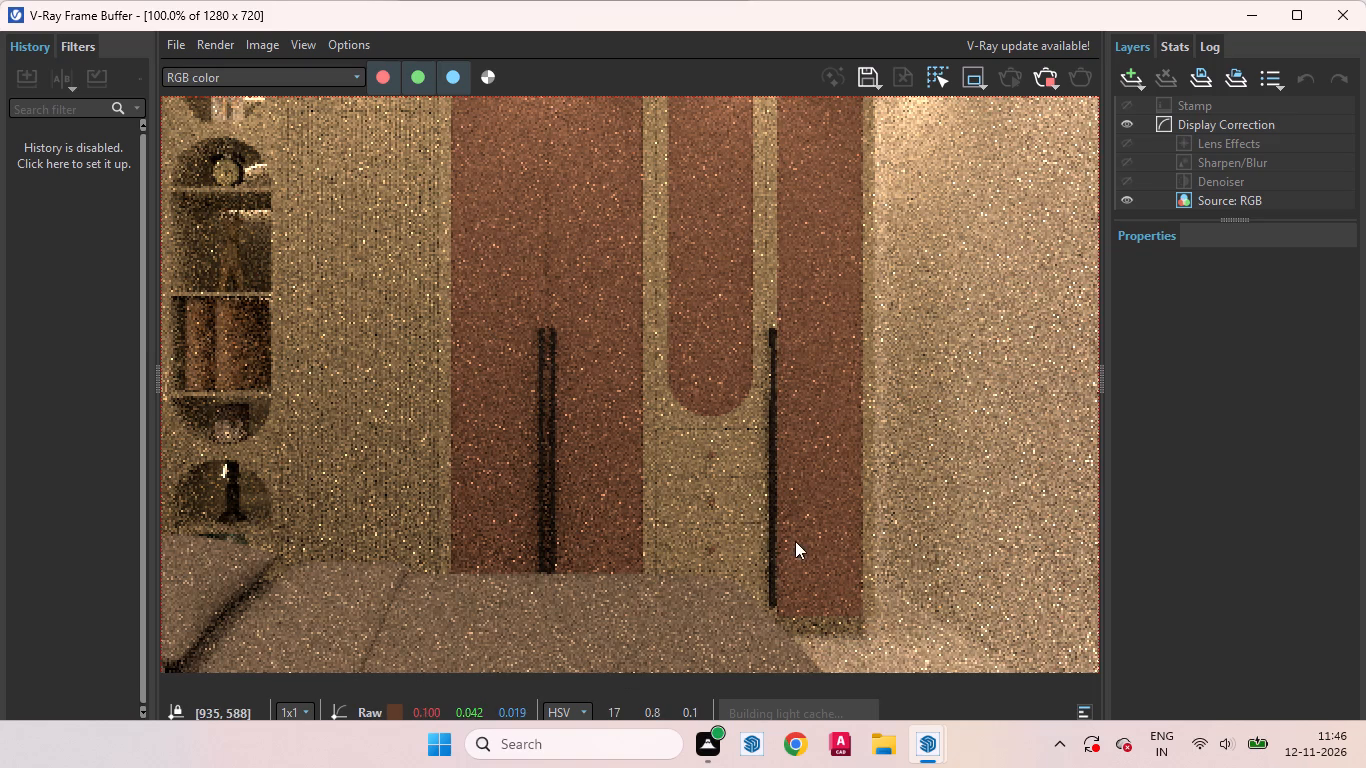
scroll(795, 541, down, 1)
scroll(718, 316, up, 2)
scroll(718, 363, down, 2)
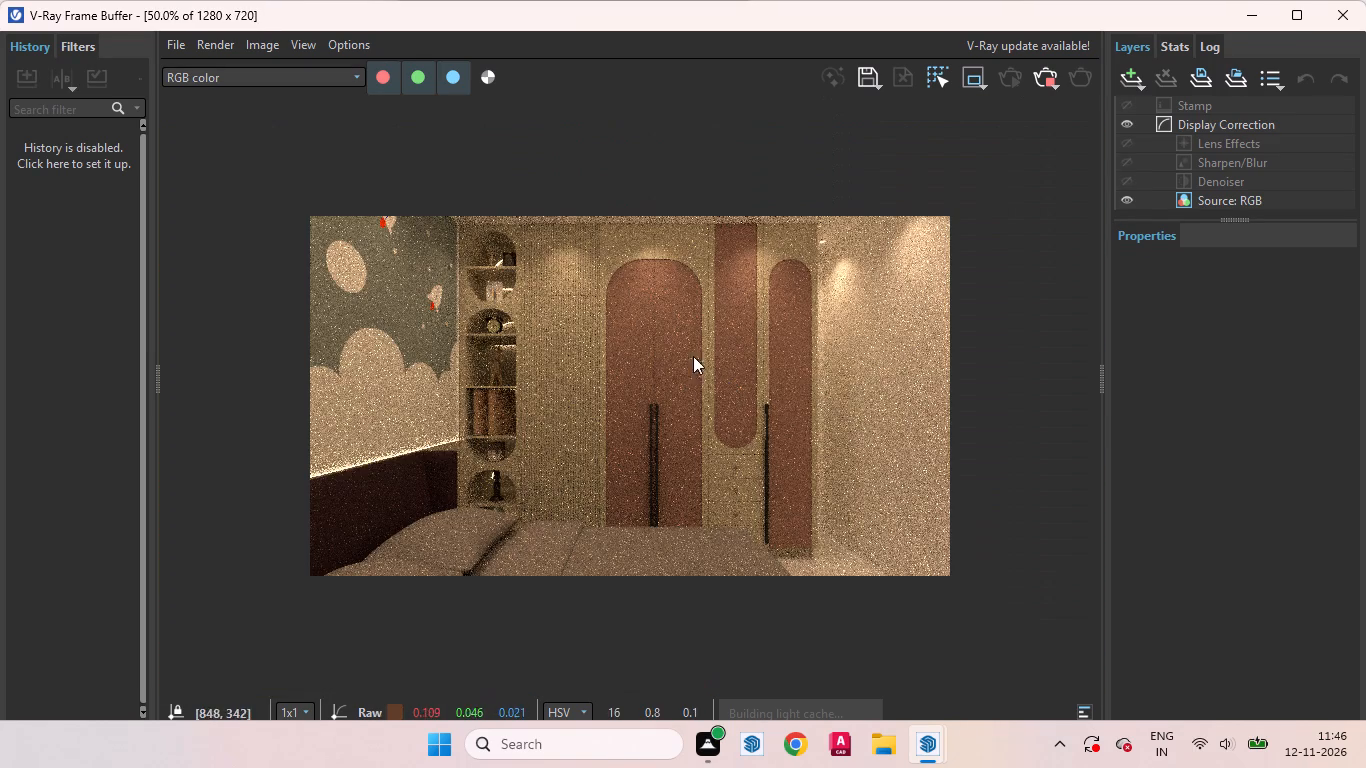
scroll(418, 247, up, 1)
scroll(632, 358, down, 1)
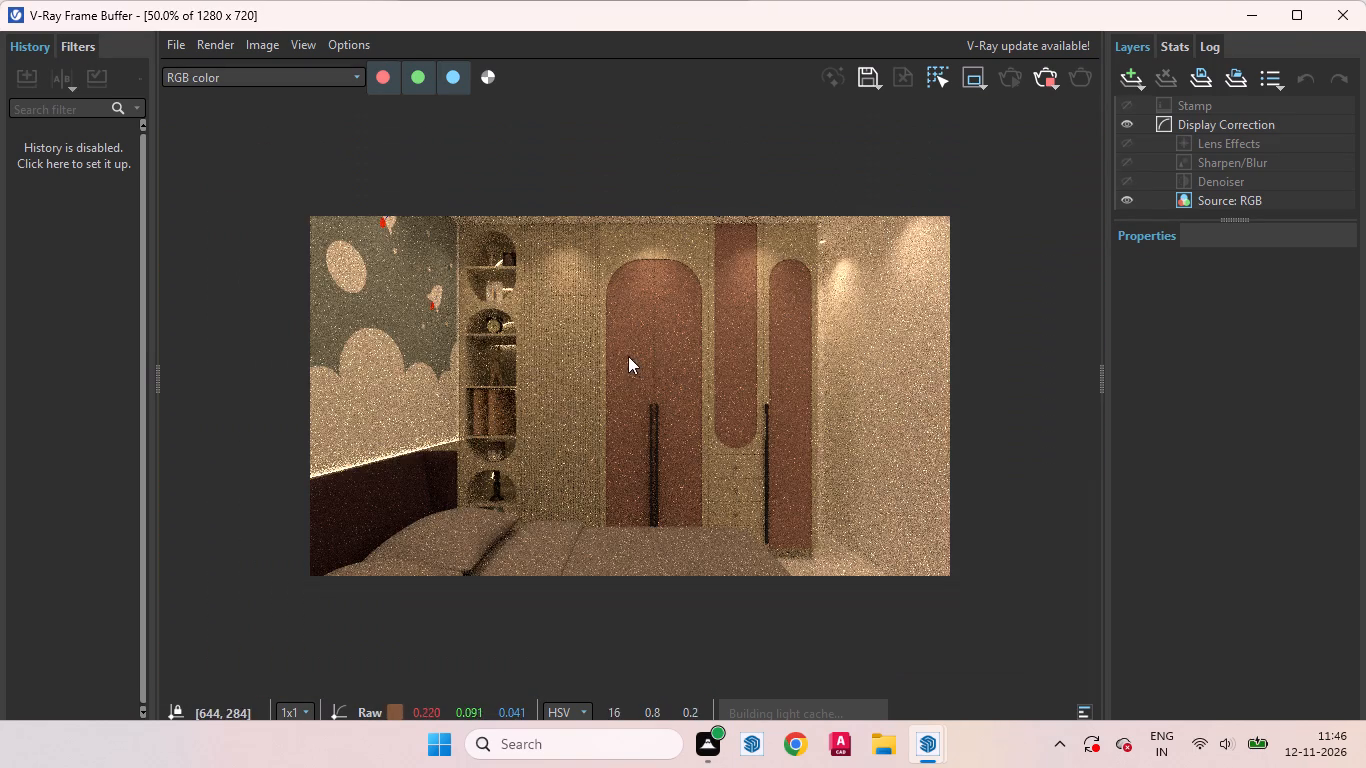
scroll(396, 320, up, 2)
scroll(563, 369, down, 2)
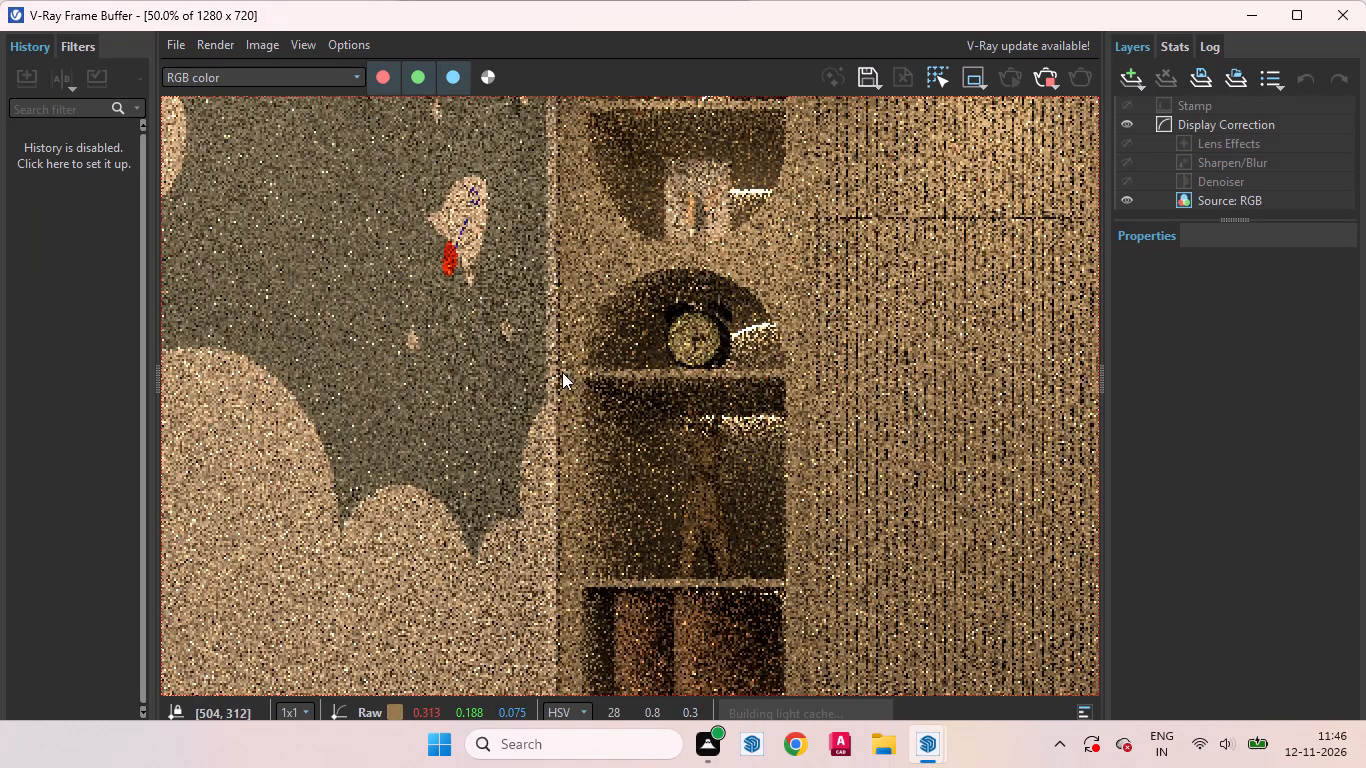
scroll(603, 384, down, 1)
scroll(601, 393, up, 3)
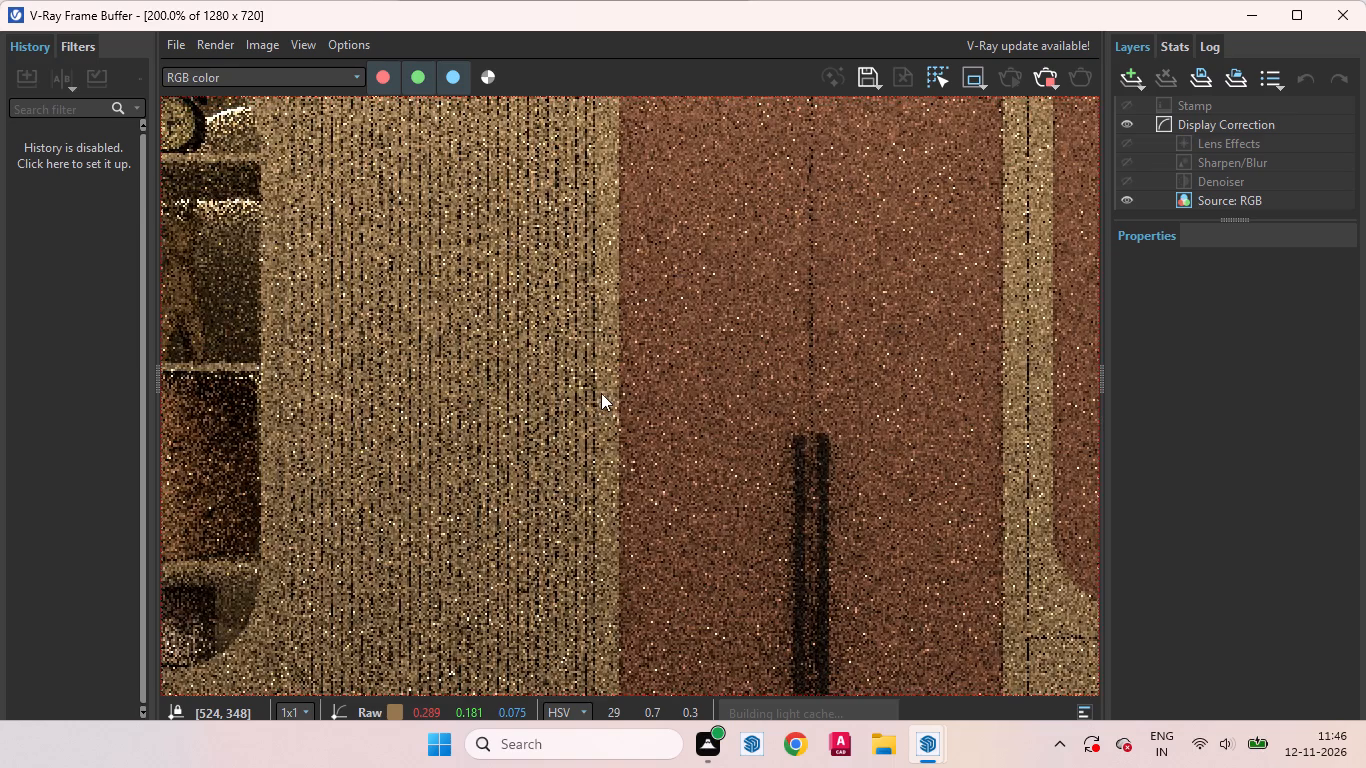
scroll(611, 396, down, 3)
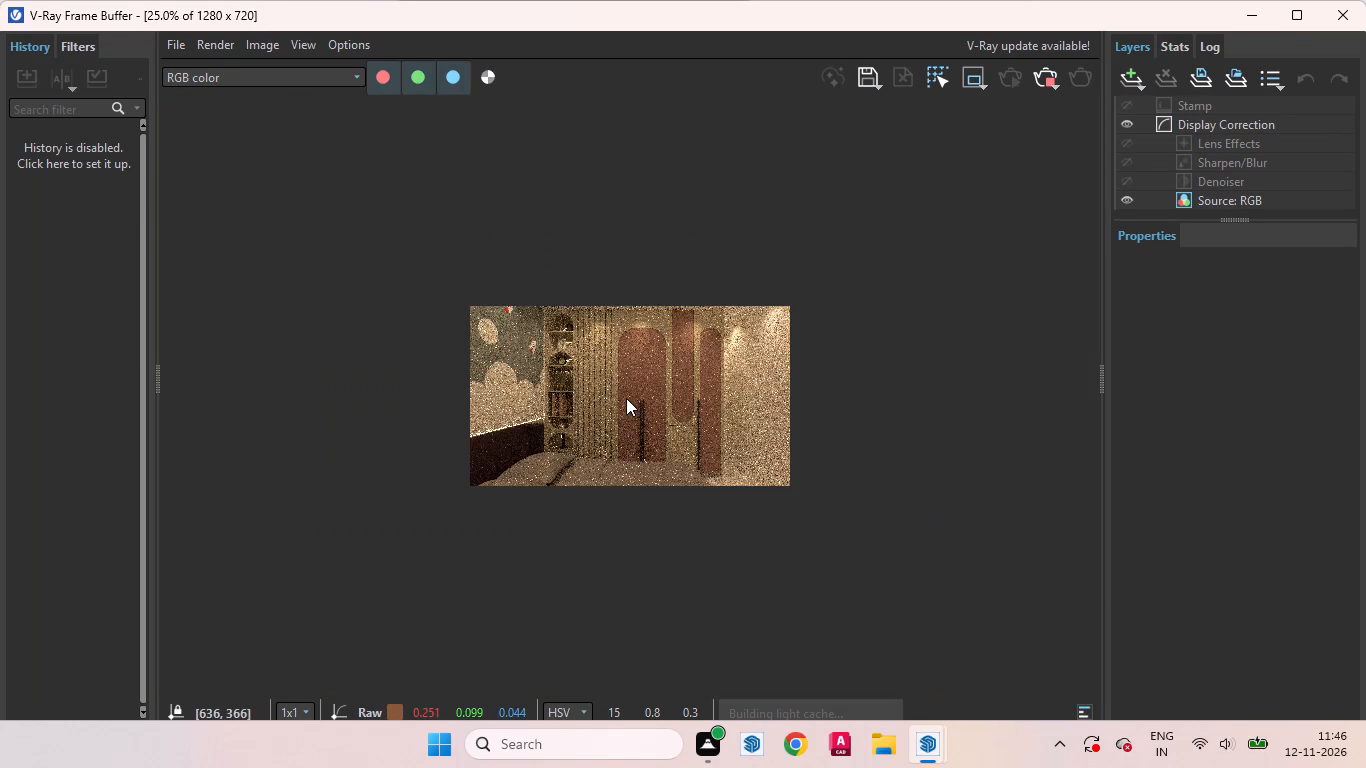
scroll(626, 398, up, 2)
scroll(623, 394, down, 1)
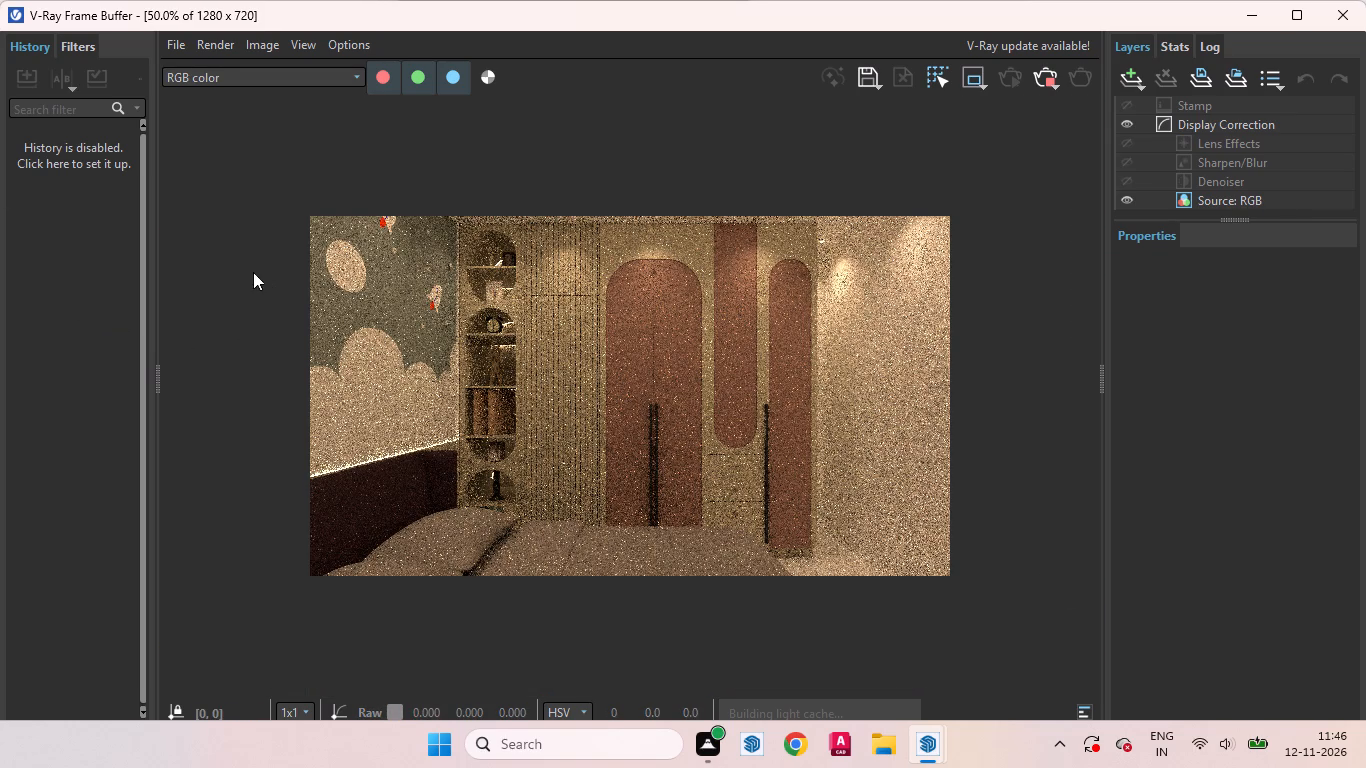
scroll(495, 319, up, 1)
scroll(578, 321, up, 1)
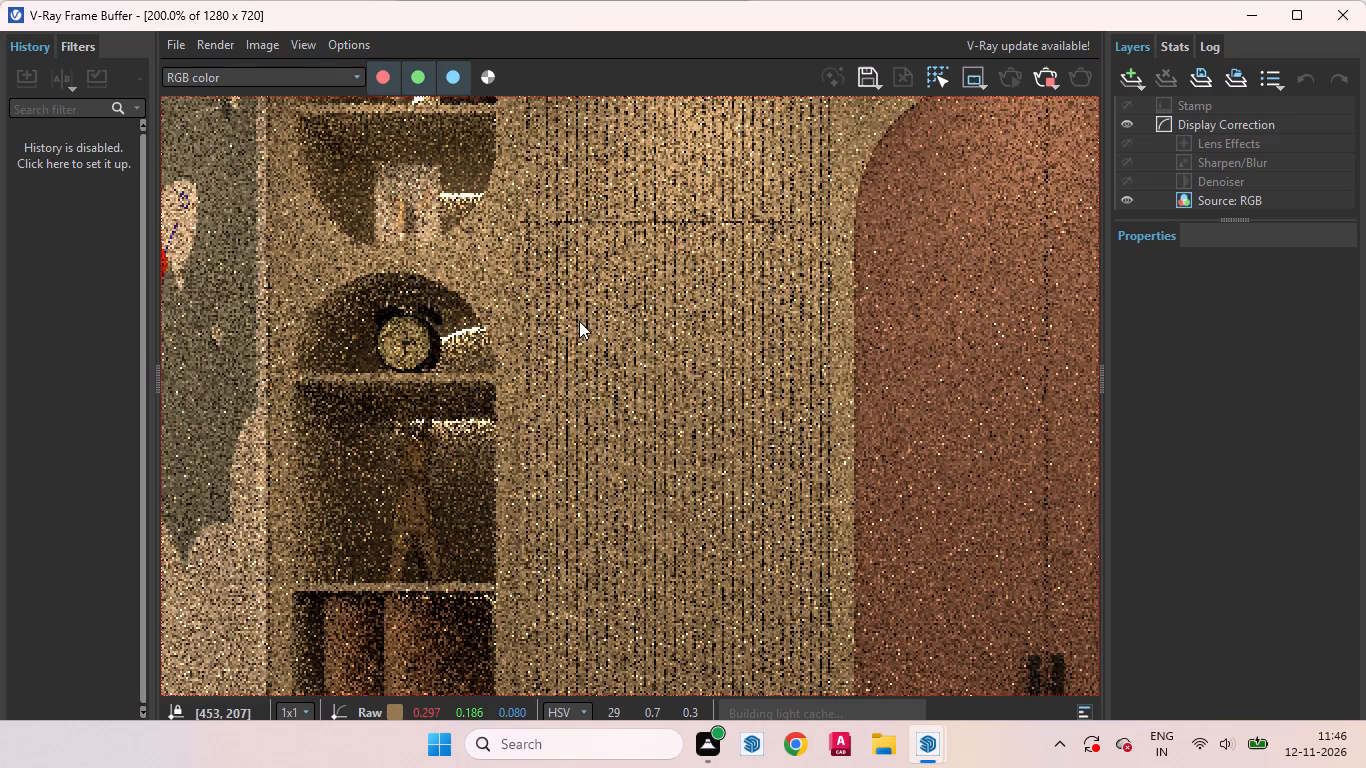
scroll(635, 335, down, 1)
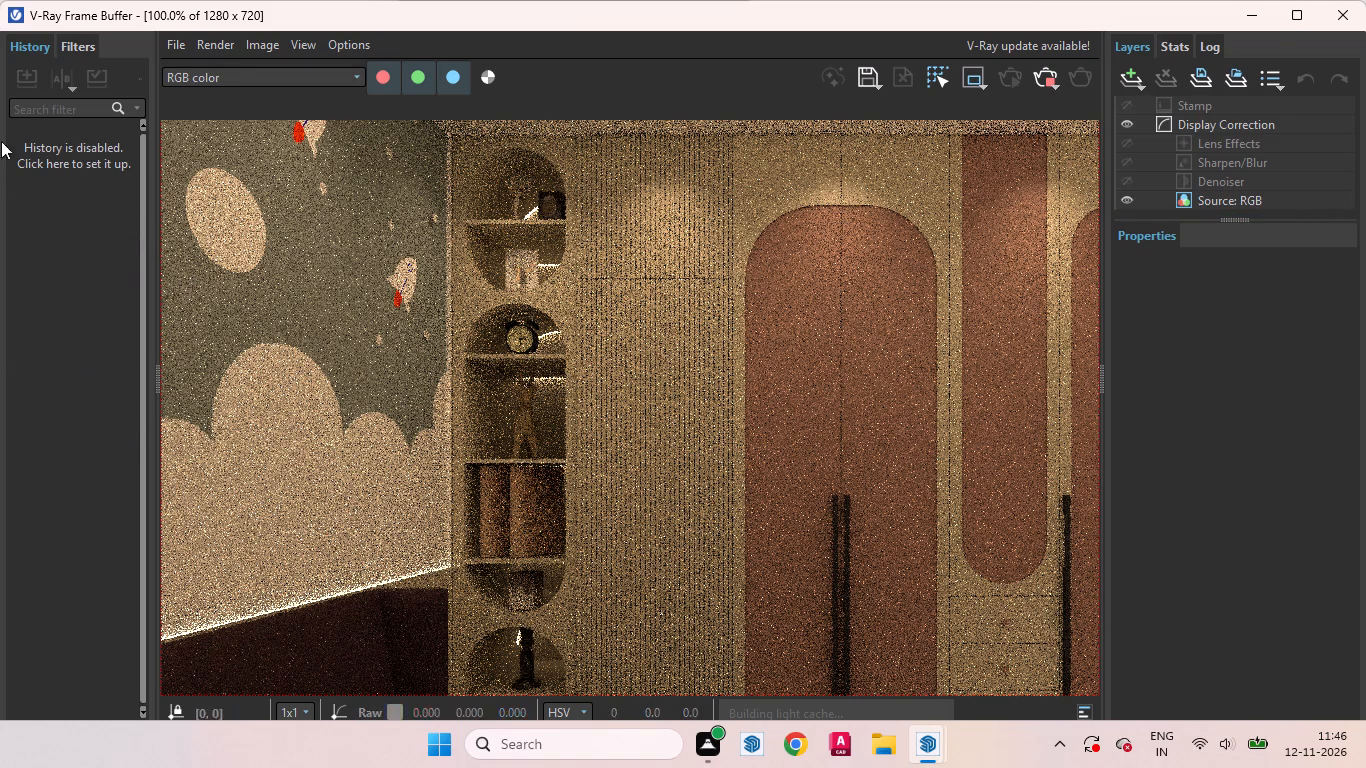
scroll(536, 358, down, 1)
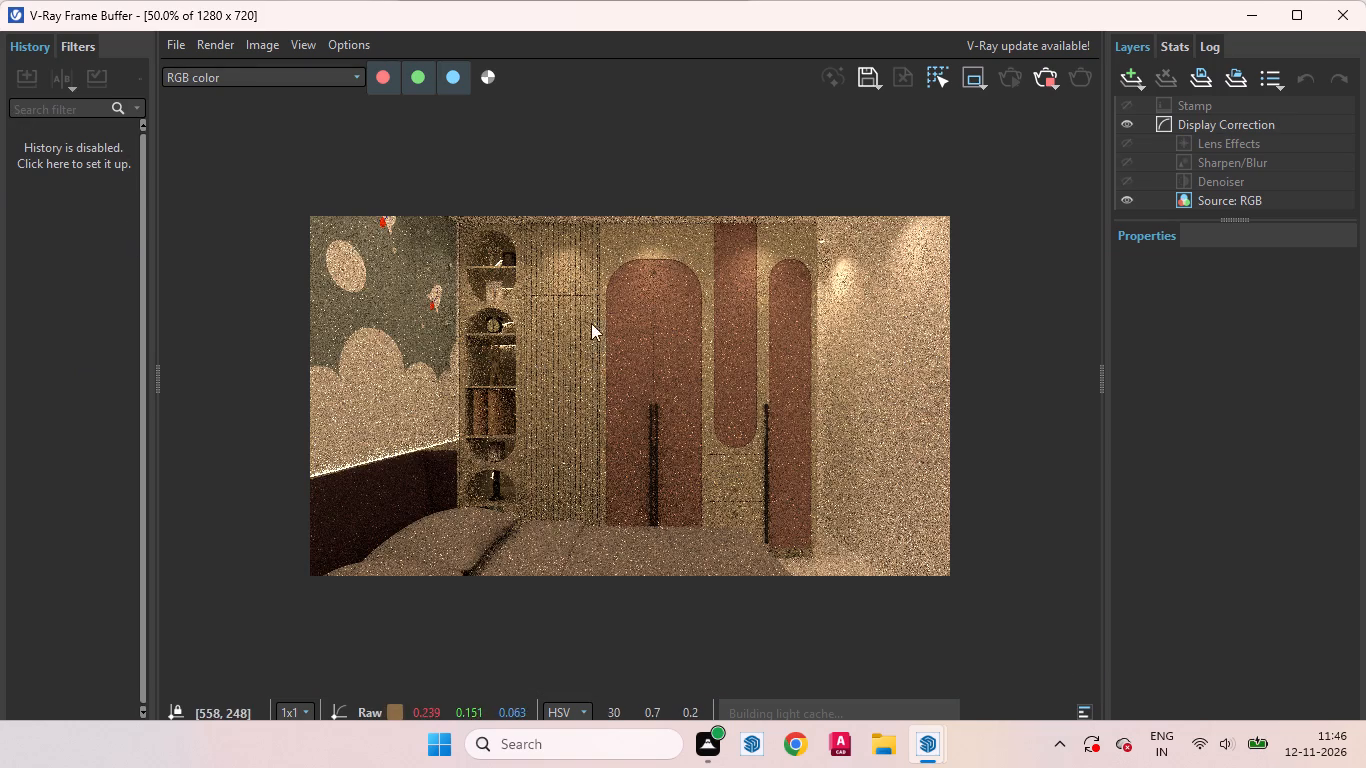
scroll(610, 235, up, 2)
scroll(547, 286, down, 1)
scroll(771, 246, up, 1)
scroll(678, 253, down, 1)
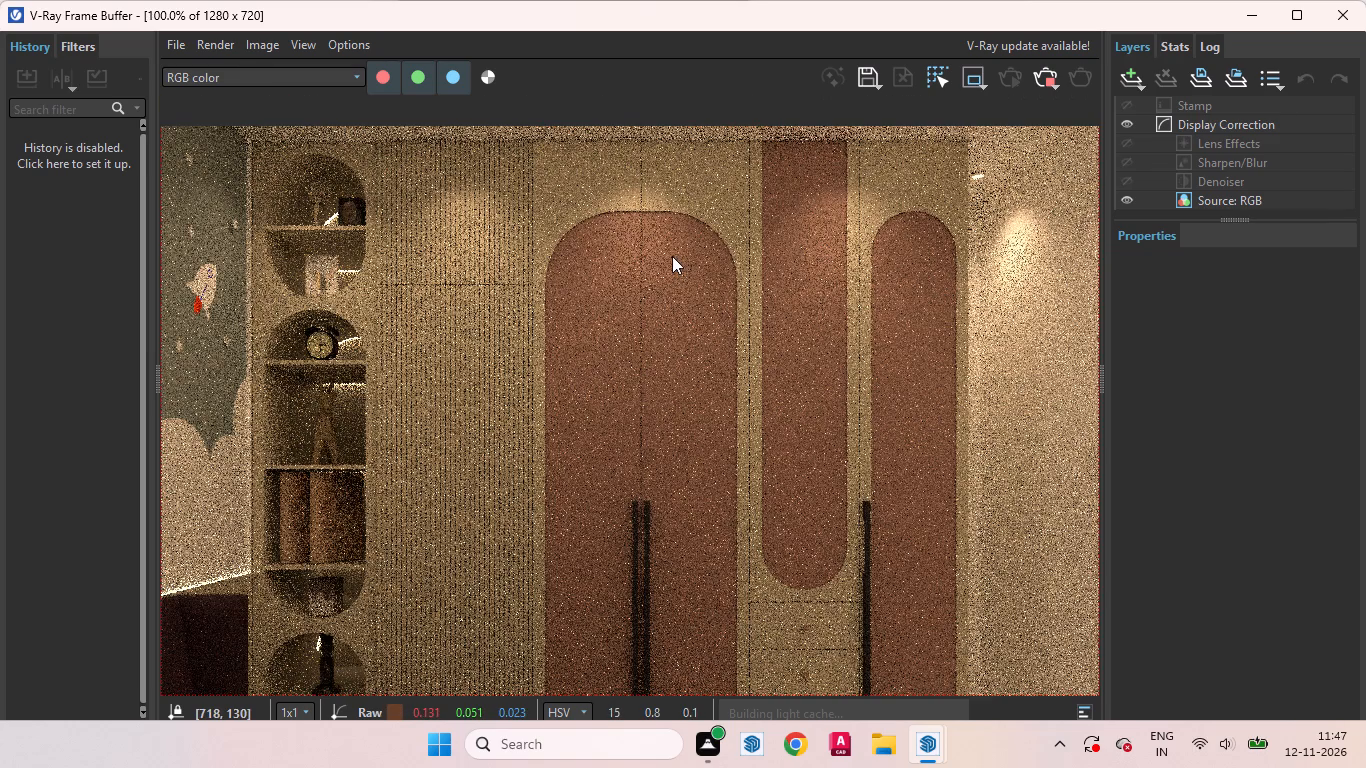
scroll(847, 265, up, 1)
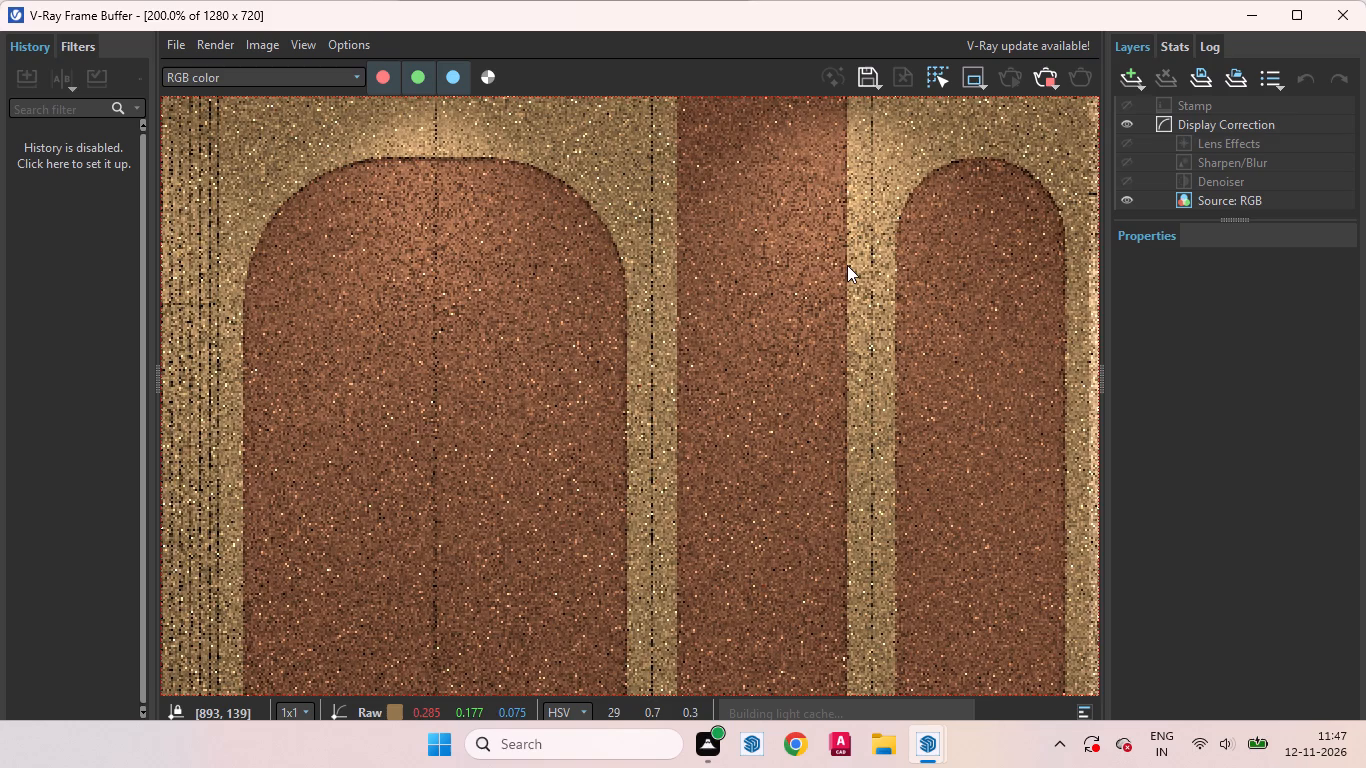
scroll(858, 276, down, 2)
scroll(479, 259, up, 2)
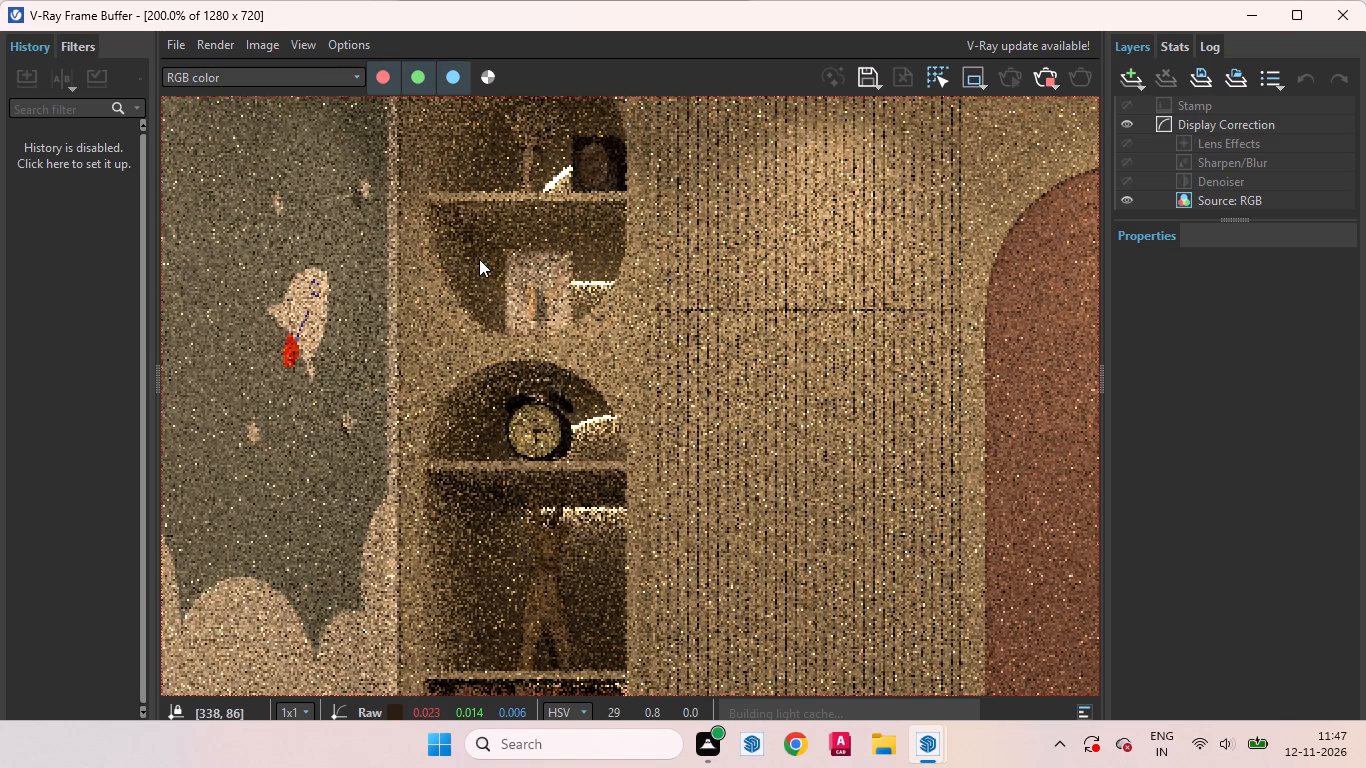
scroll(516, 274, down, 1)
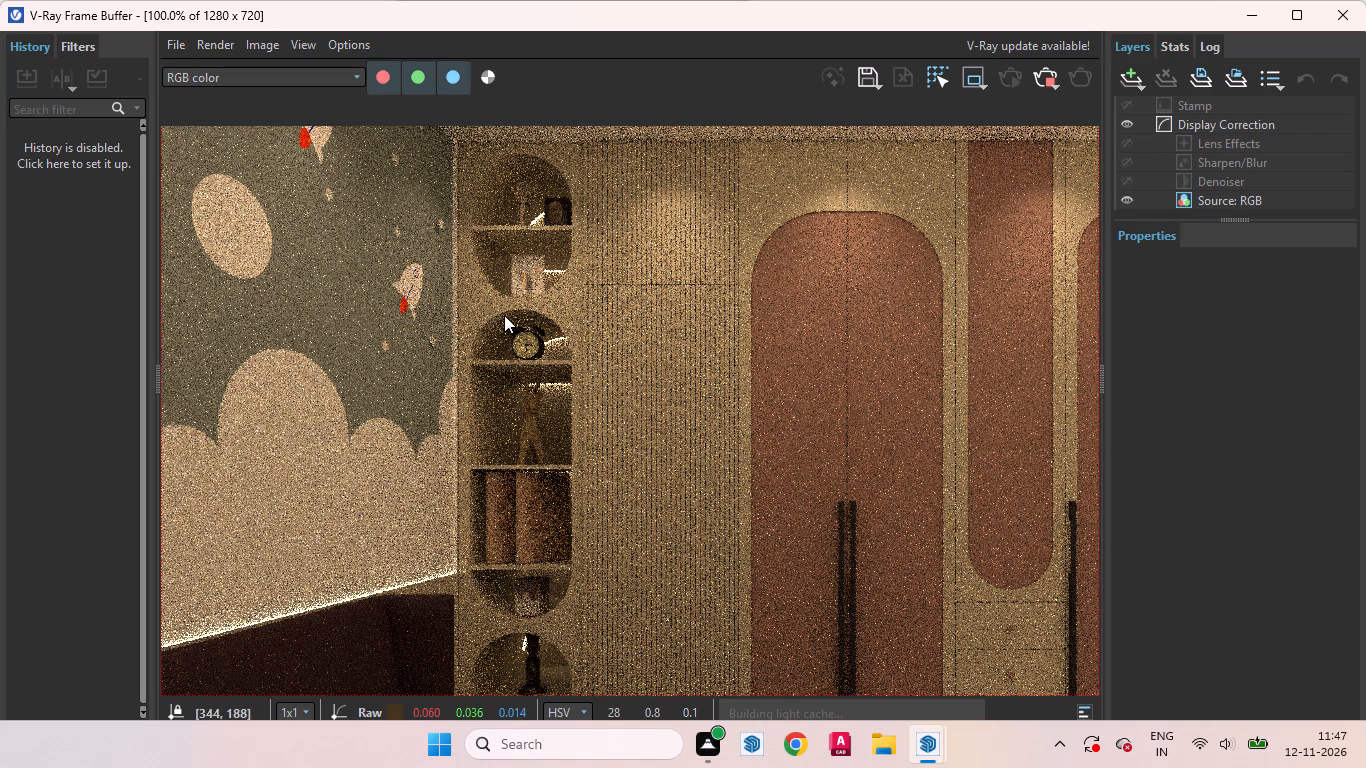
scroll(504, 315, up, 1)
scroll(544, 264, down, 1)
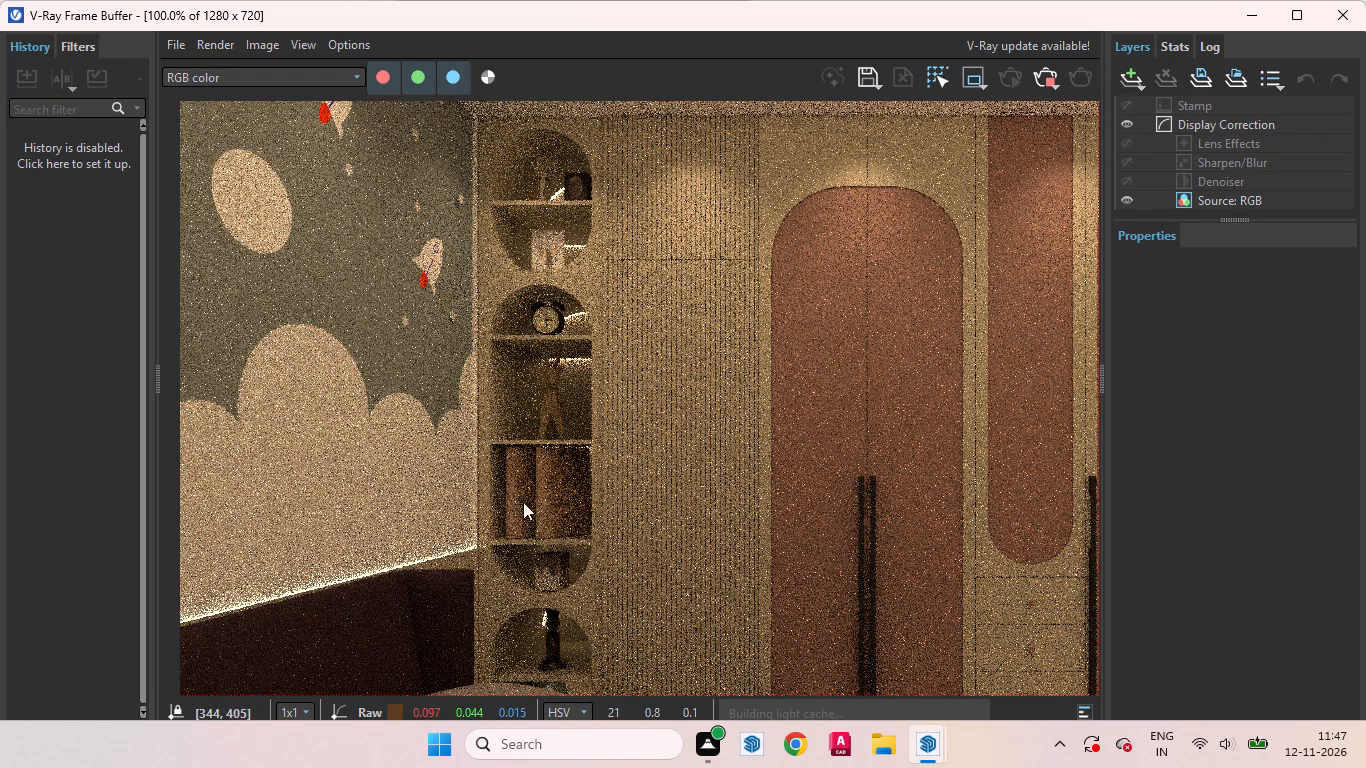
scroll(523, 496, up, 1)
scroll(554, 439, down, 1)
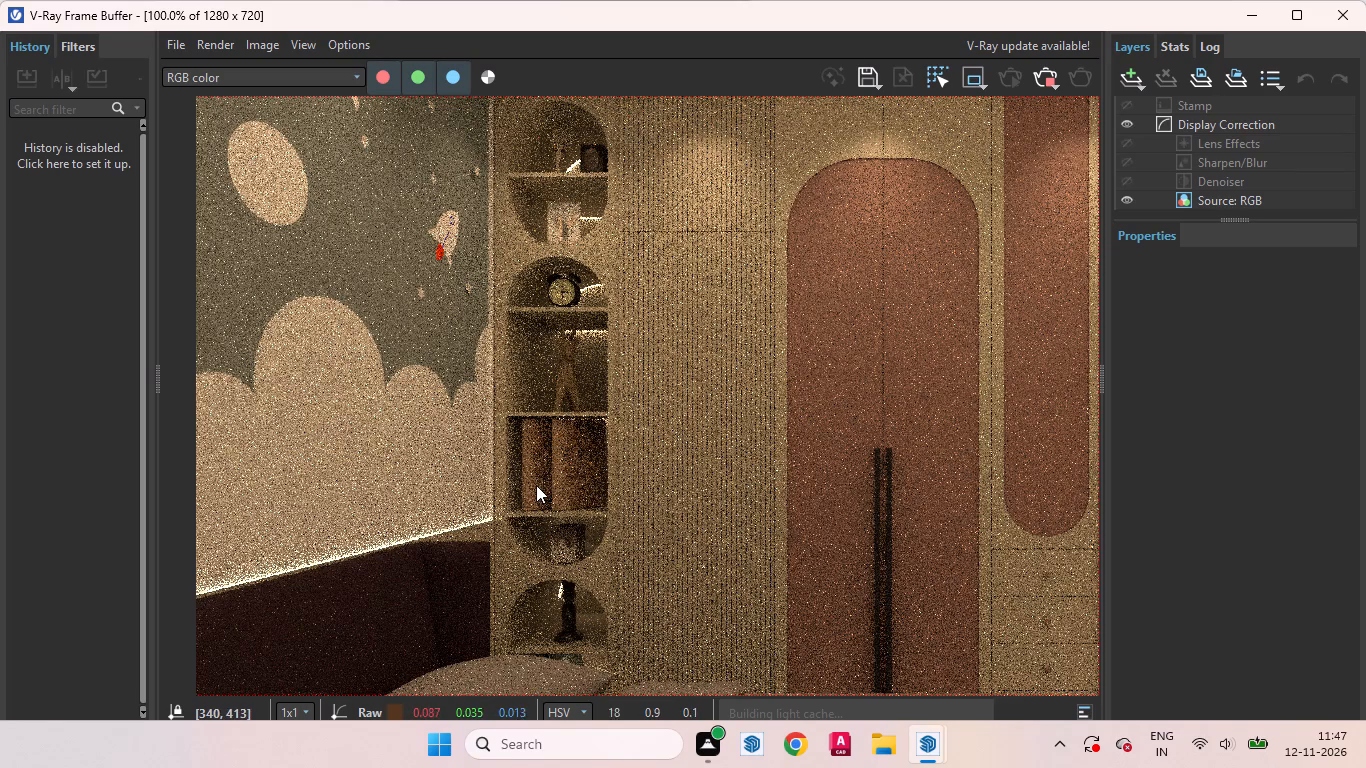
scroll(536, 485, up, 1)
scroll(539, 476, down, 2)
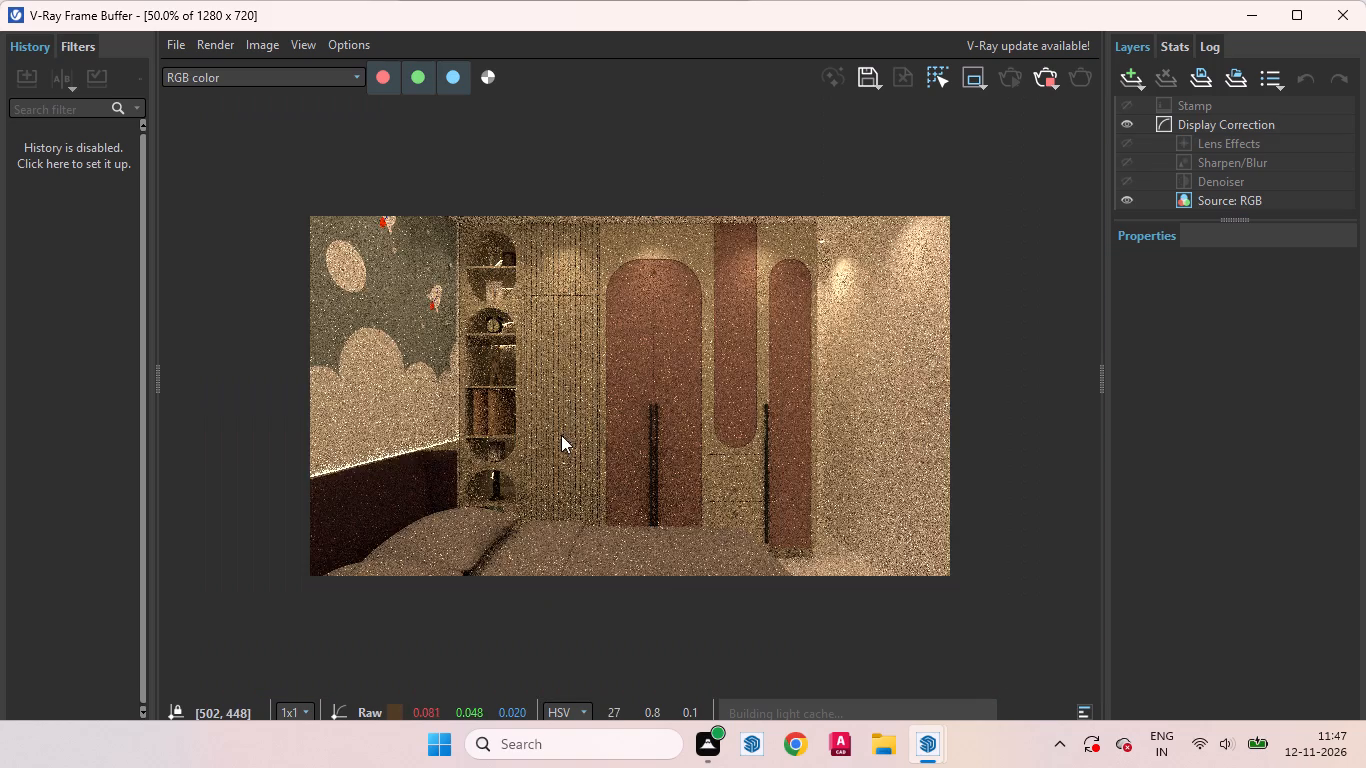
scroll(559, 425, down, 1)
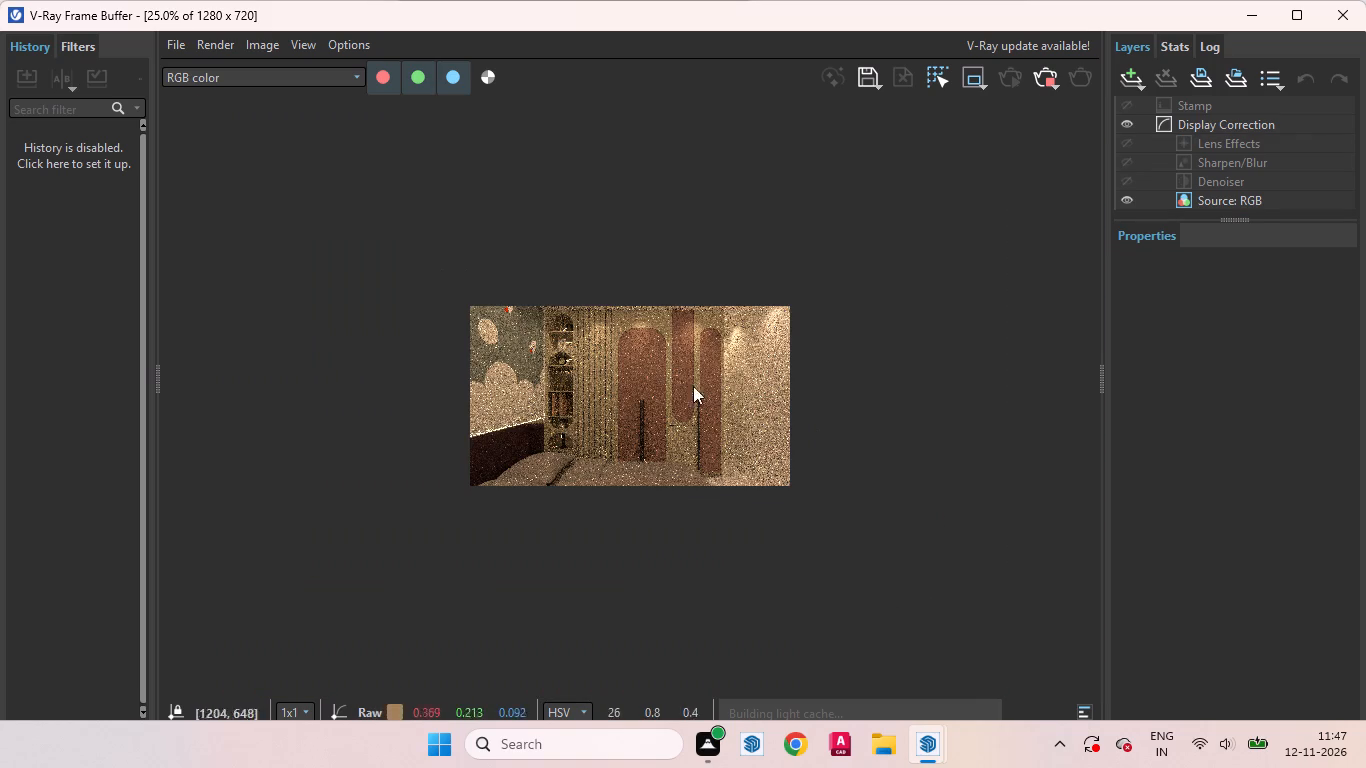
scroll(699, 447, up, 1)
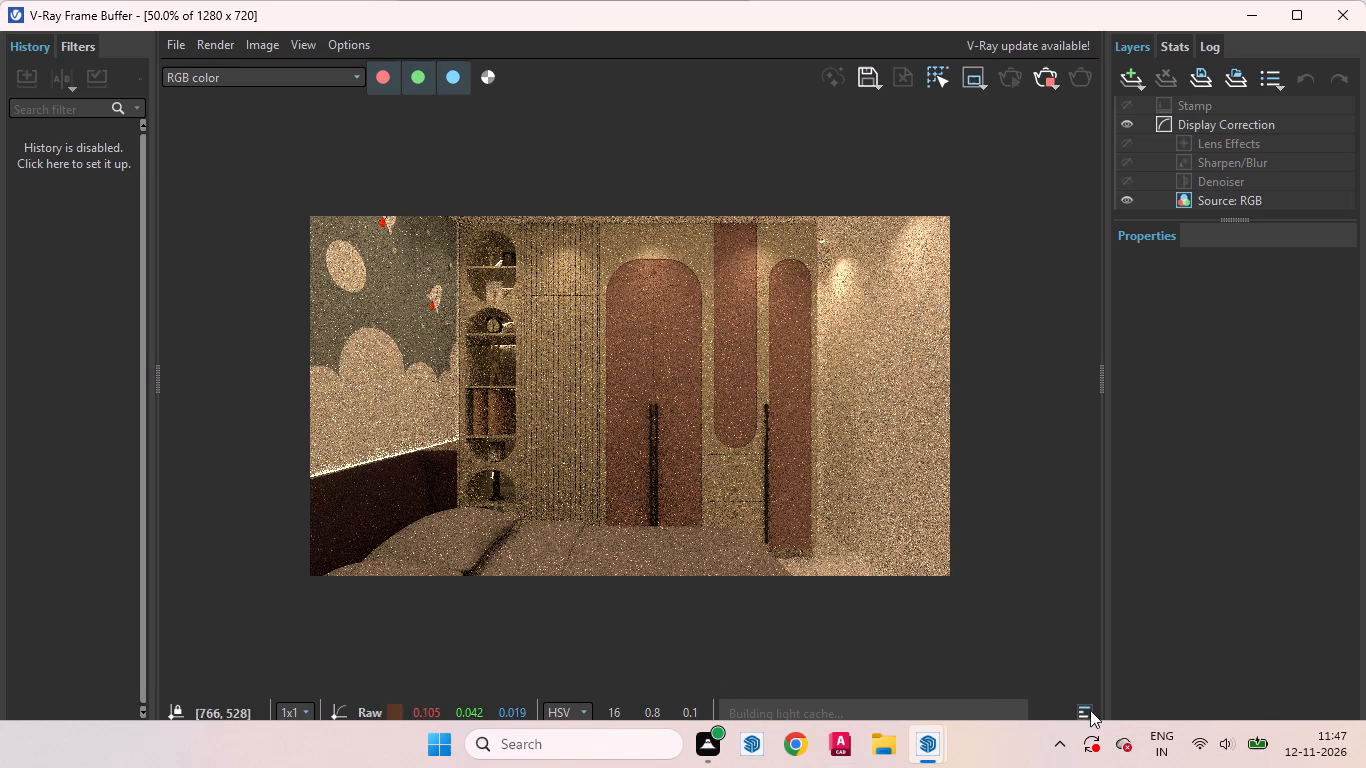
scroll(826, 540, up, 2)
scroll(852, 592, down, 1)
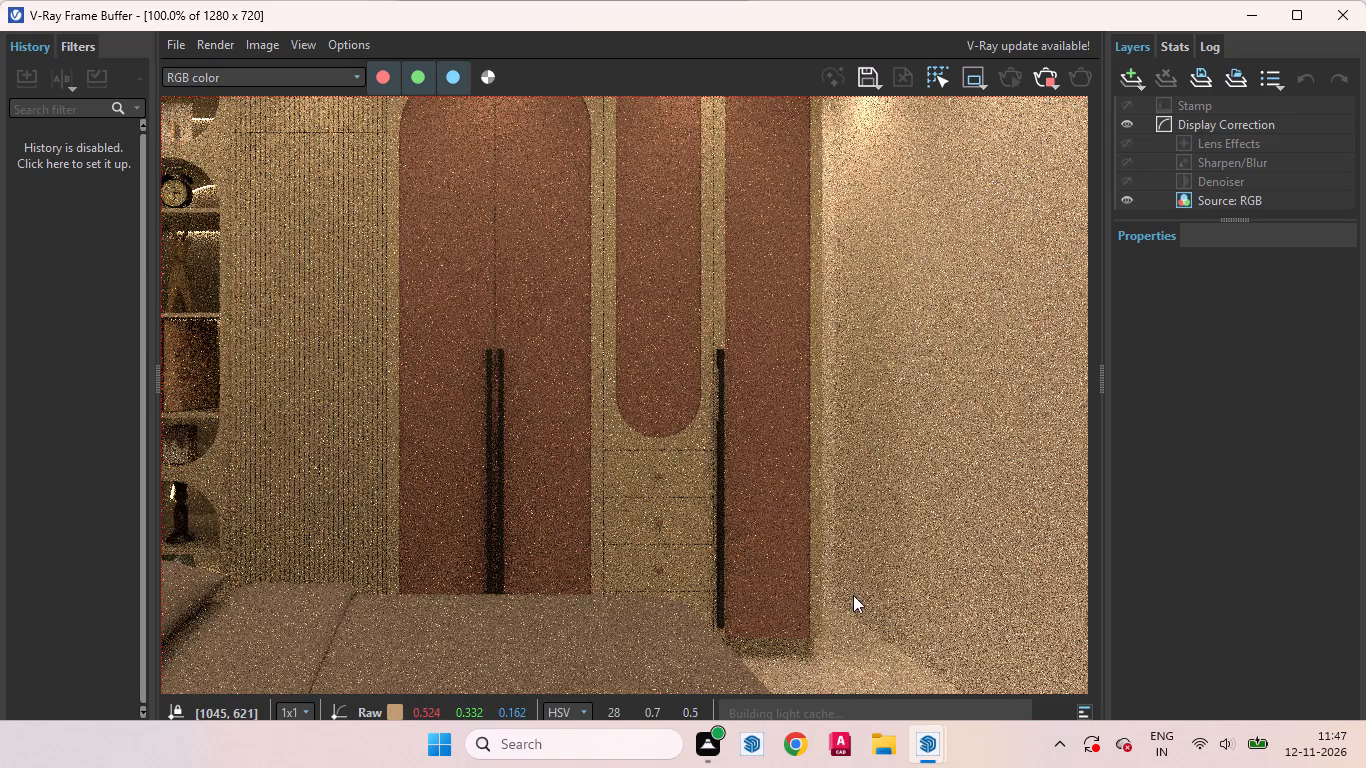
scroll(854, 597, down, 1)
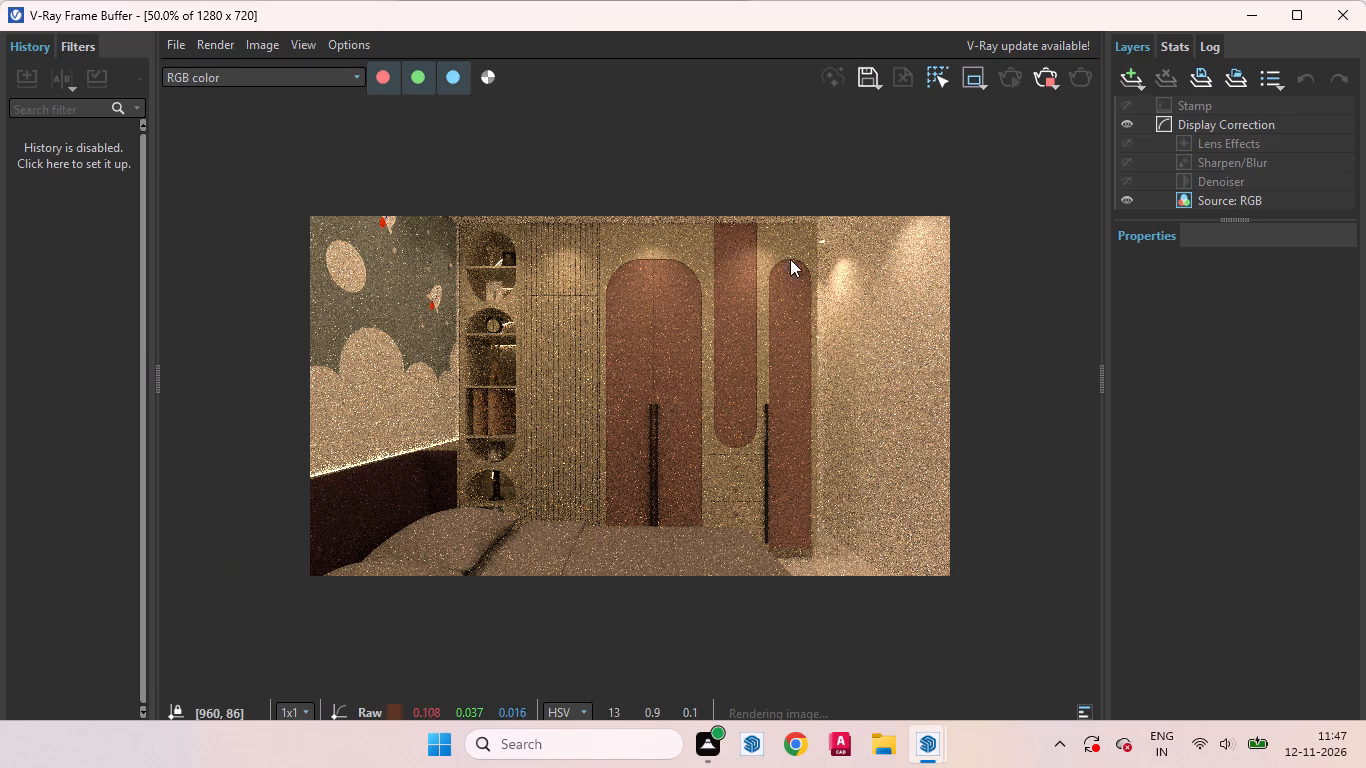
Check the wardrobe area of the production render closely during the image rendering pass.
scroll(723, 354, up, 2)
scroll(971, 438, down, 1)
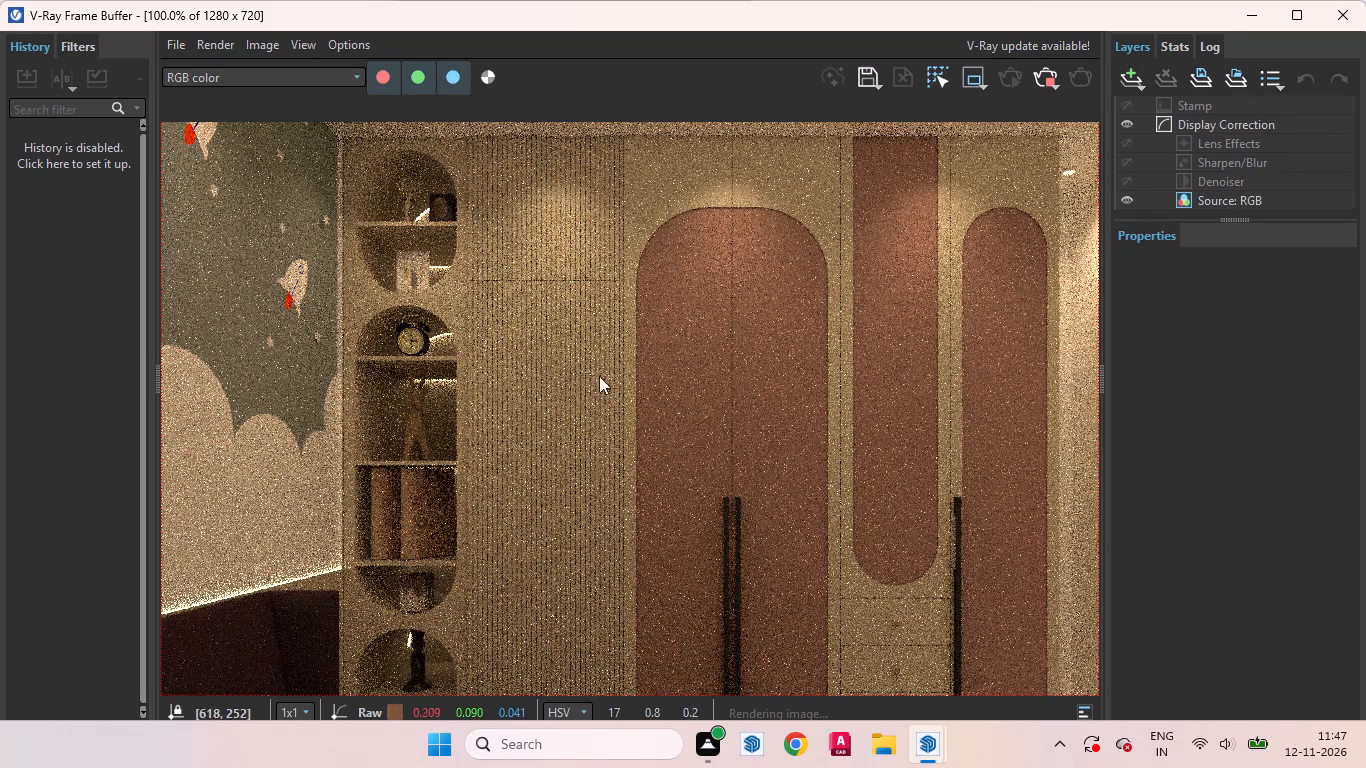
scroll(469, 327, up, 1)
scroll(529, 356, down, 1)
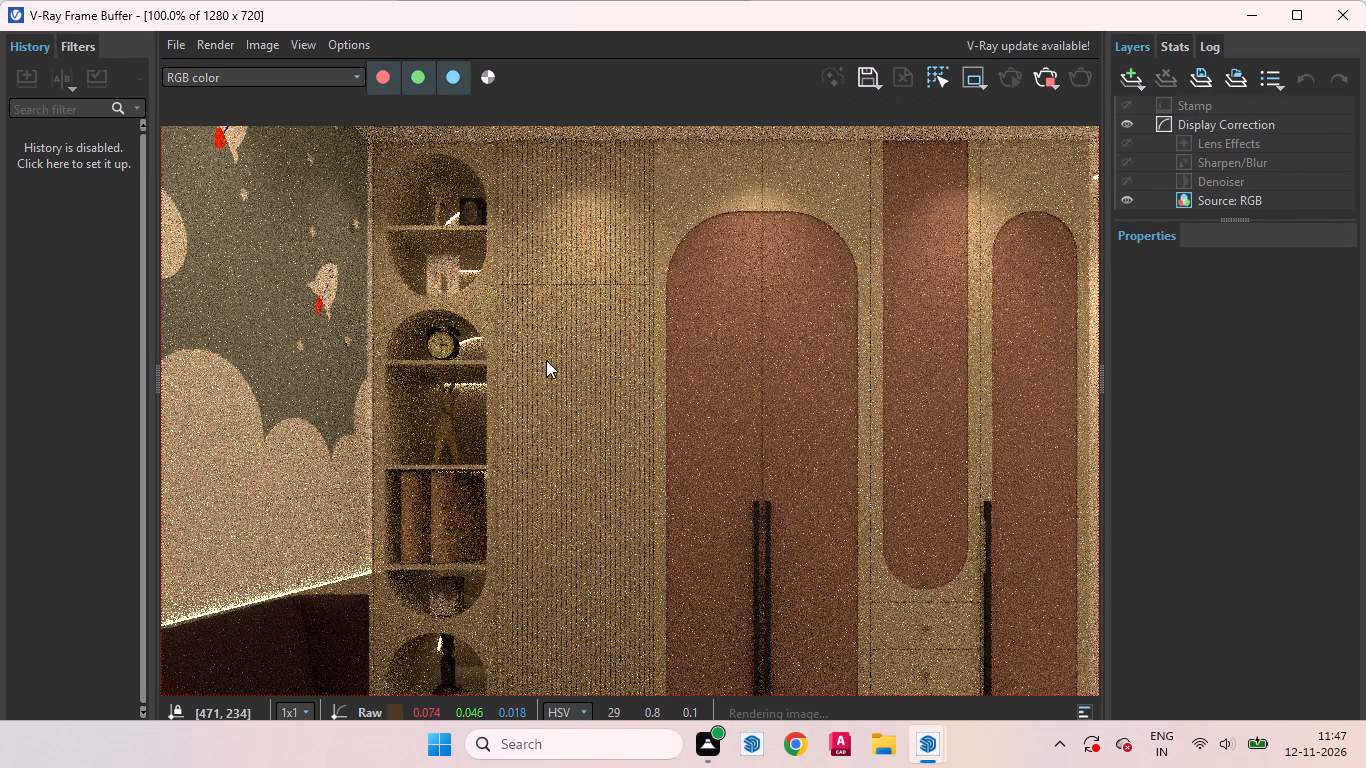
scroll(655, 381, down, 1)
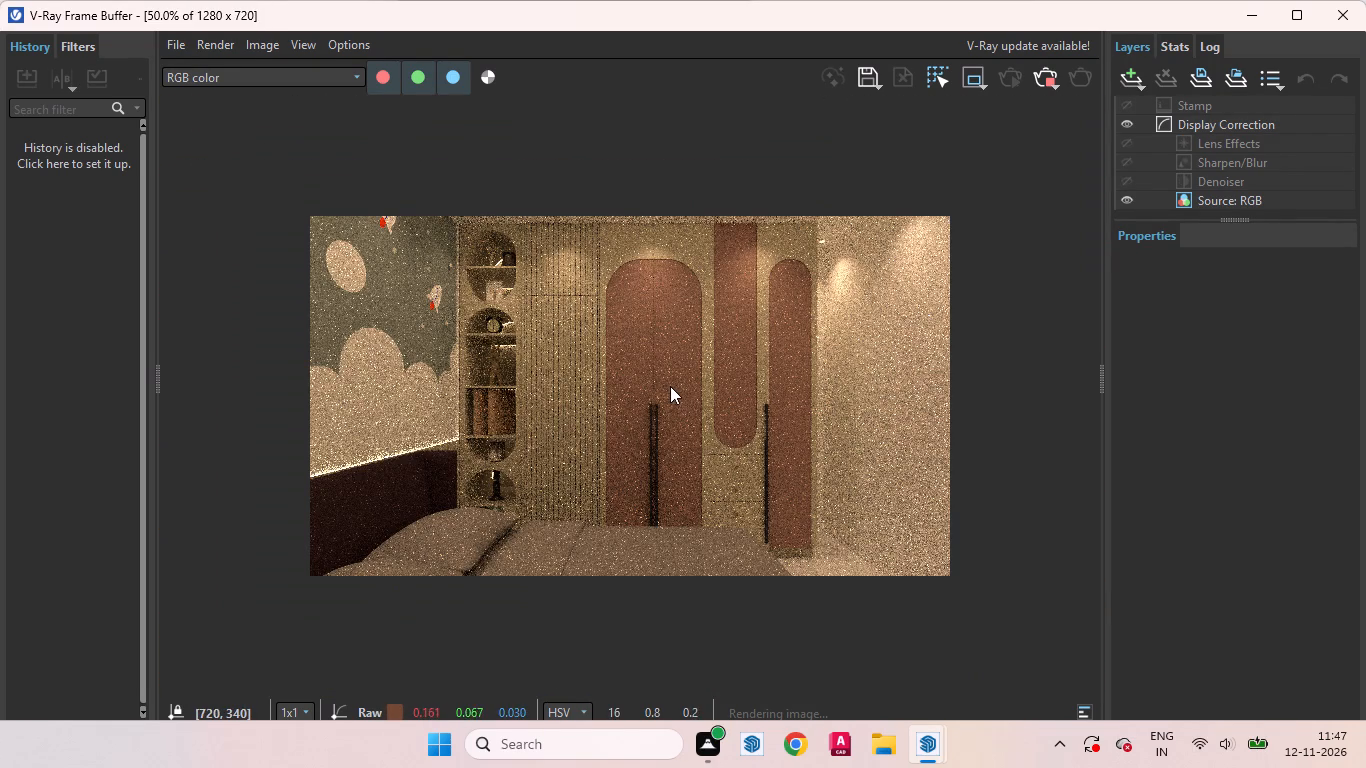
scroll(623, 378, up, 1)
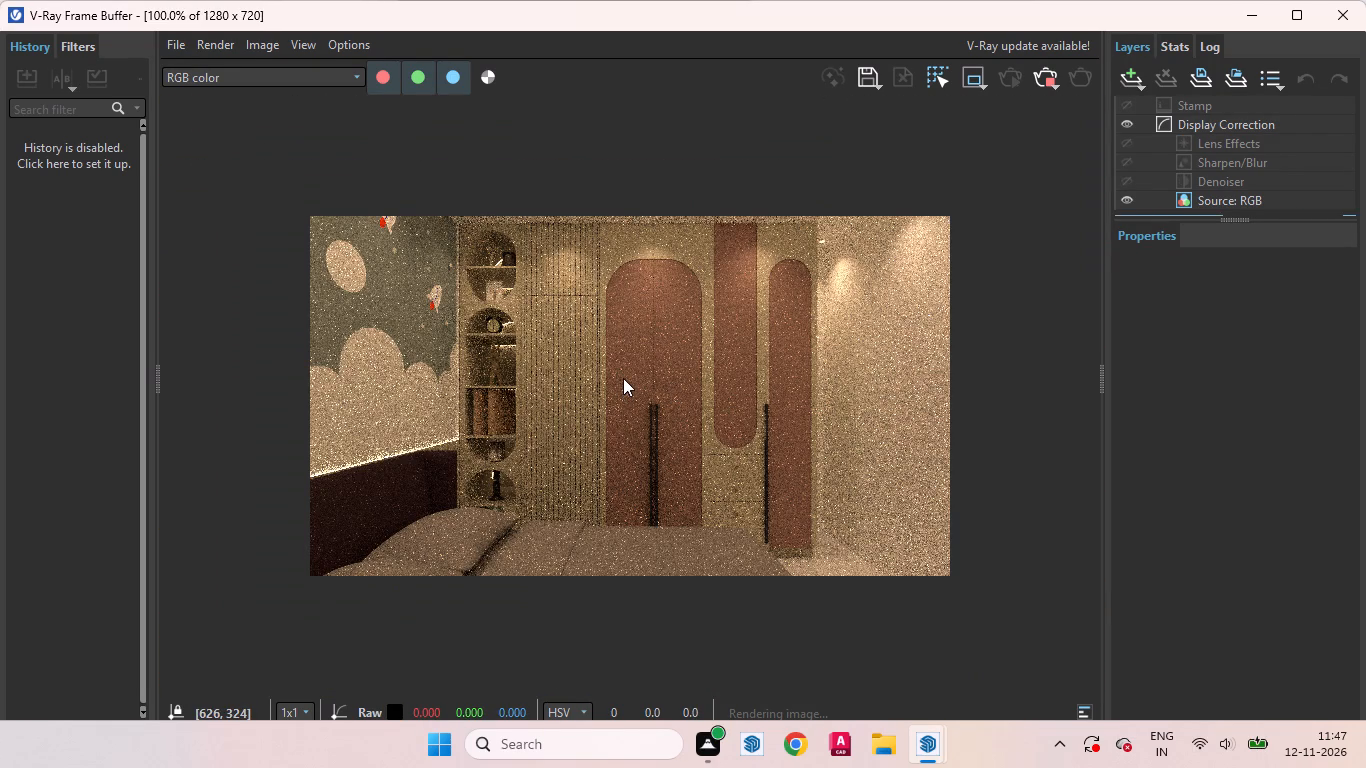
scroll(701, 398, down, 1)
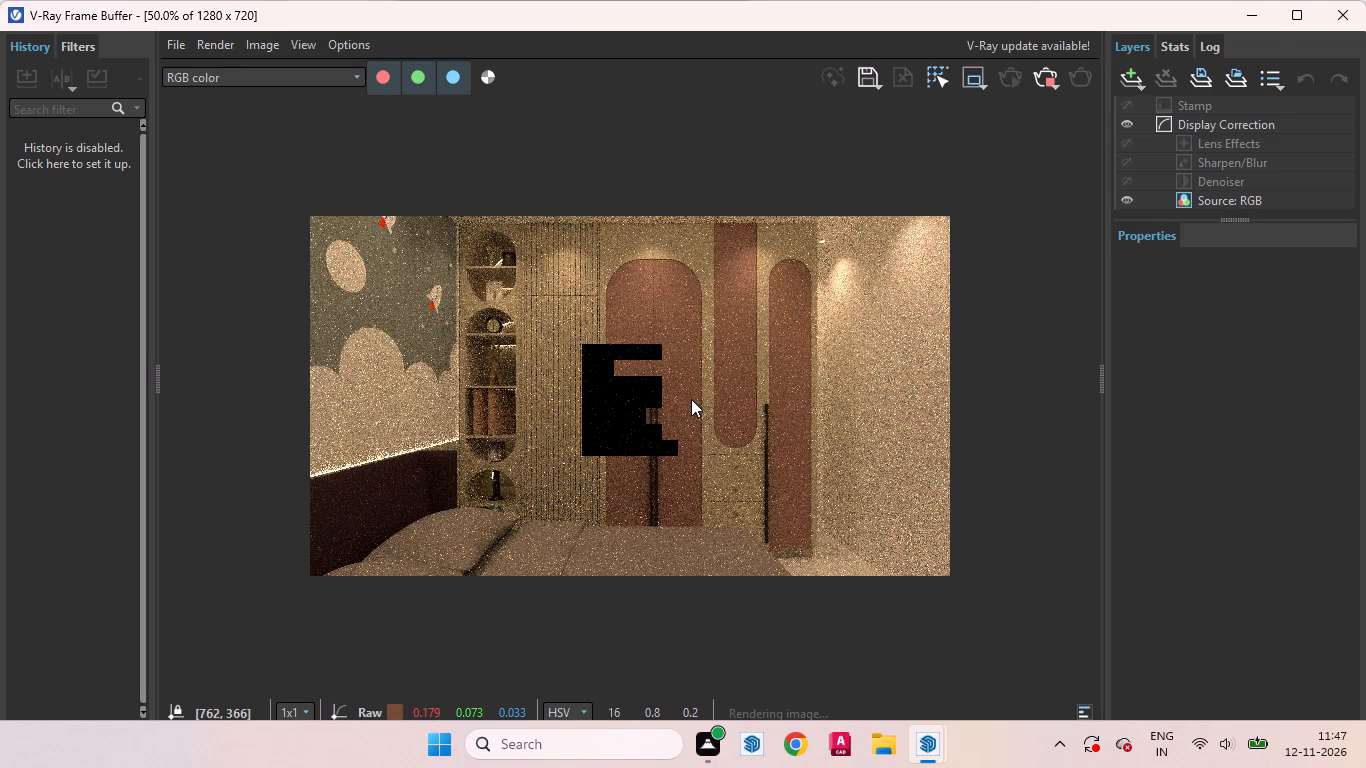
scroll(692, 405, up, 1)
scroll(692, 406, down, 1)
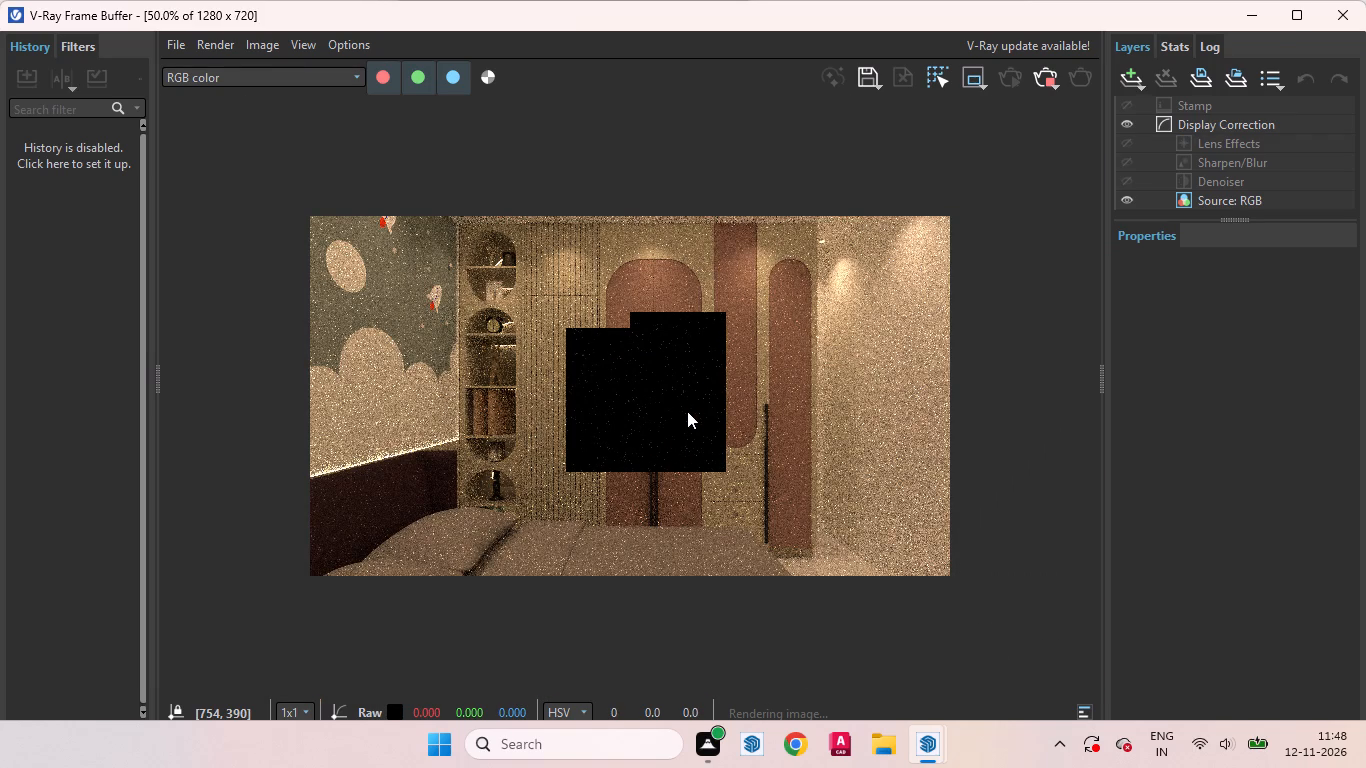
scroll(687, 411, up, 1)
scroll(687, 411, down, 1)
scroll(687, 412, up, 2)
scroll(685, 412, down, 1)
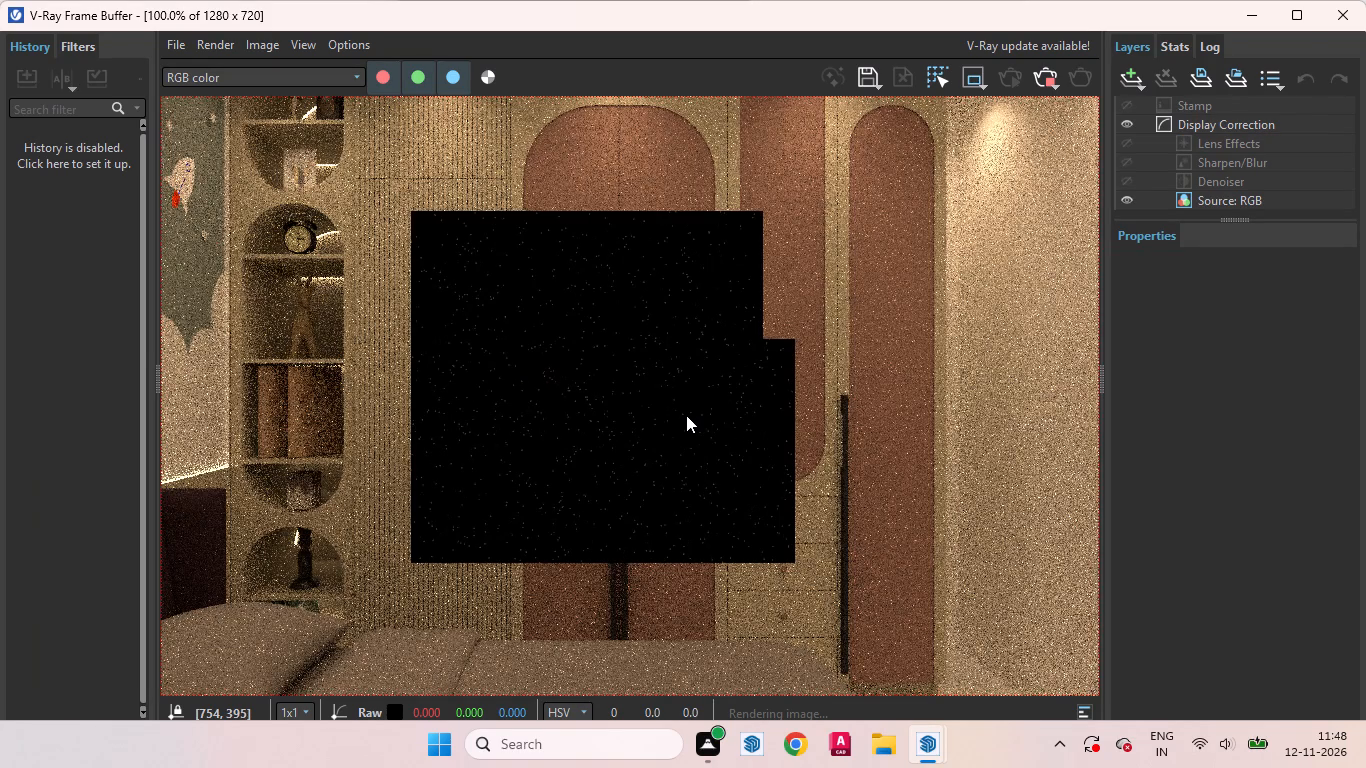
scroll(711, 420, down, 1)
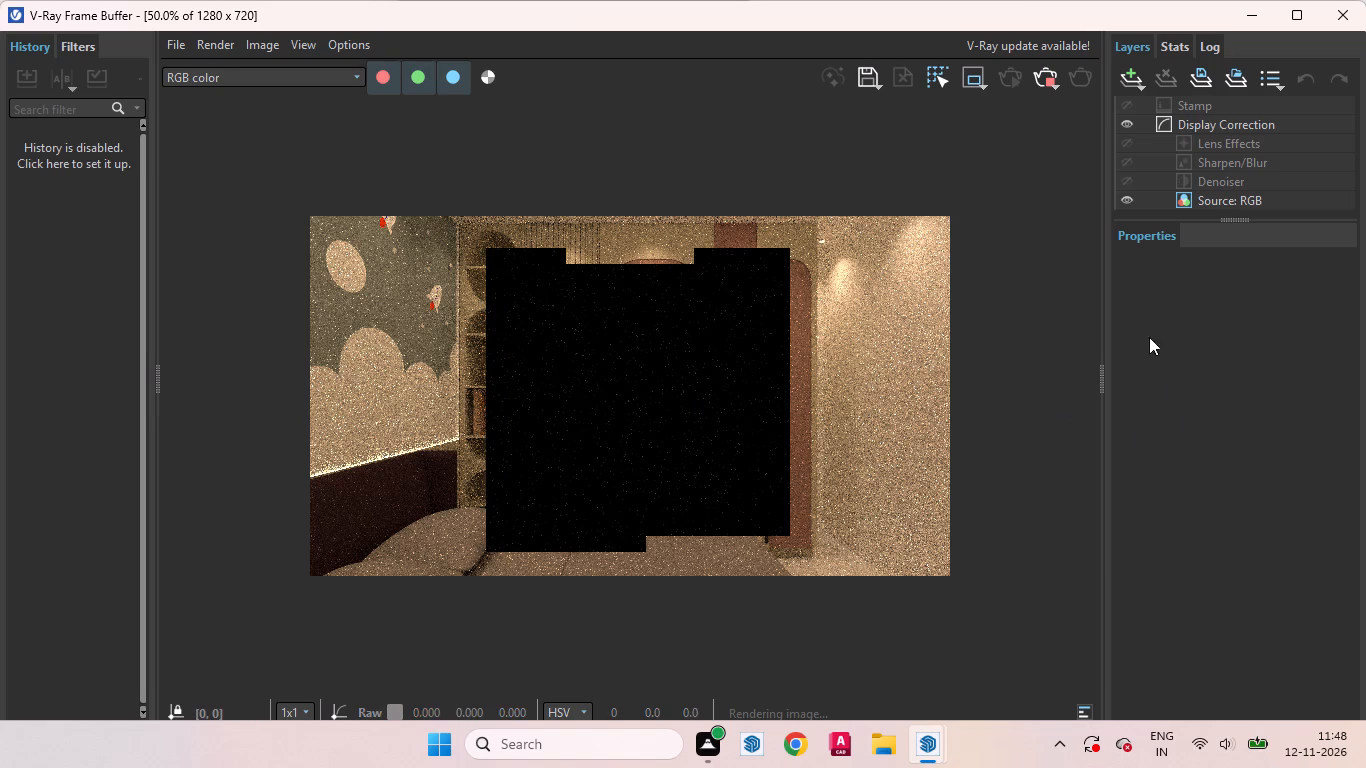
Stop the running production render and minimize the frame buffer to get back to the render settings.
click(1039, 81)
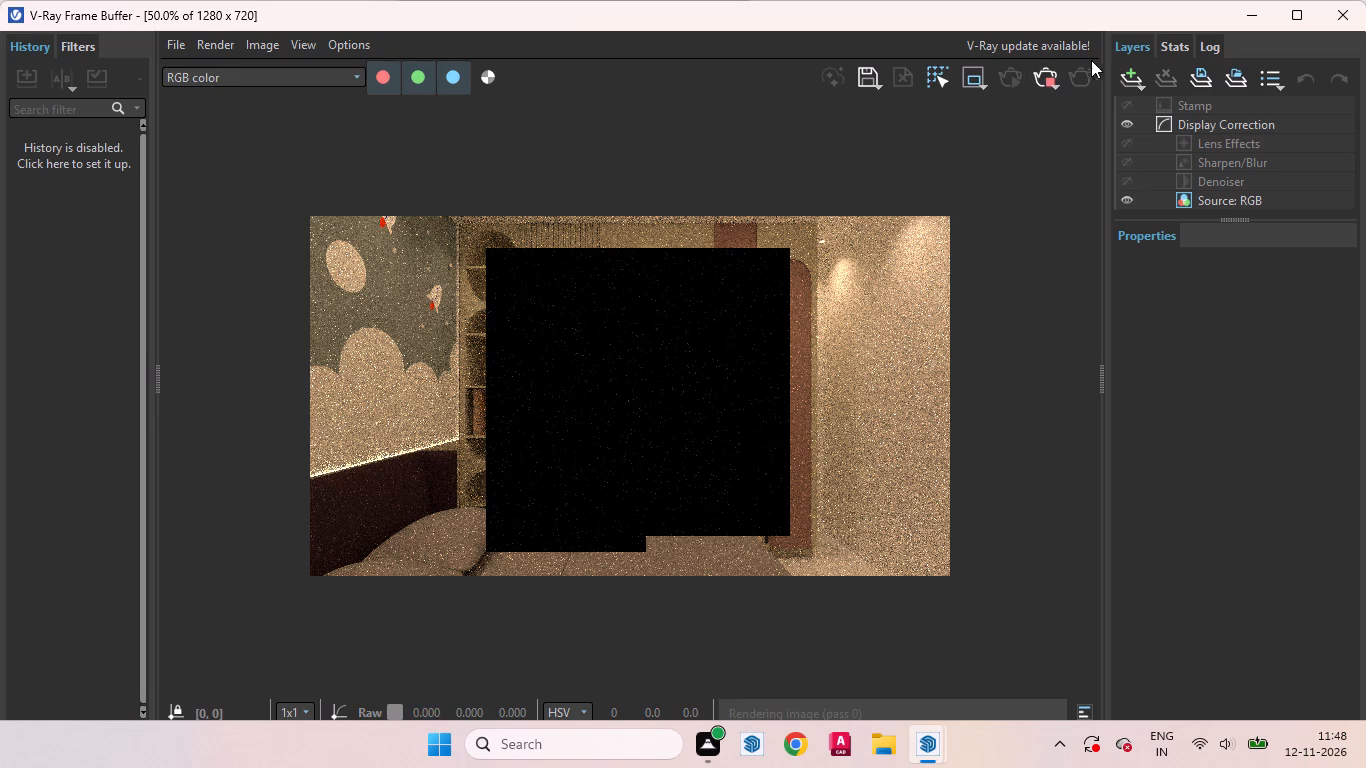
click(1251, 27)
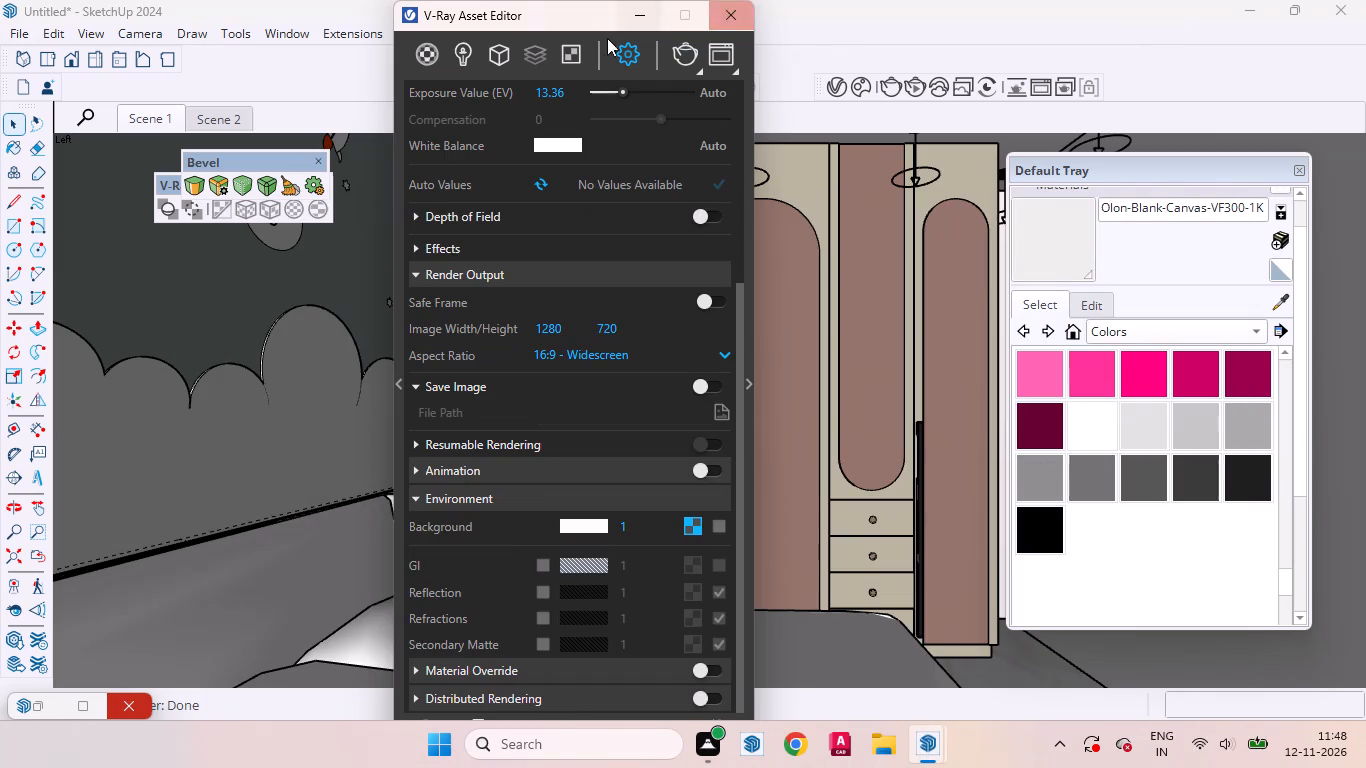
Clear the texture map from the Environment background in the V-Ray render settings.
click(637, 60)
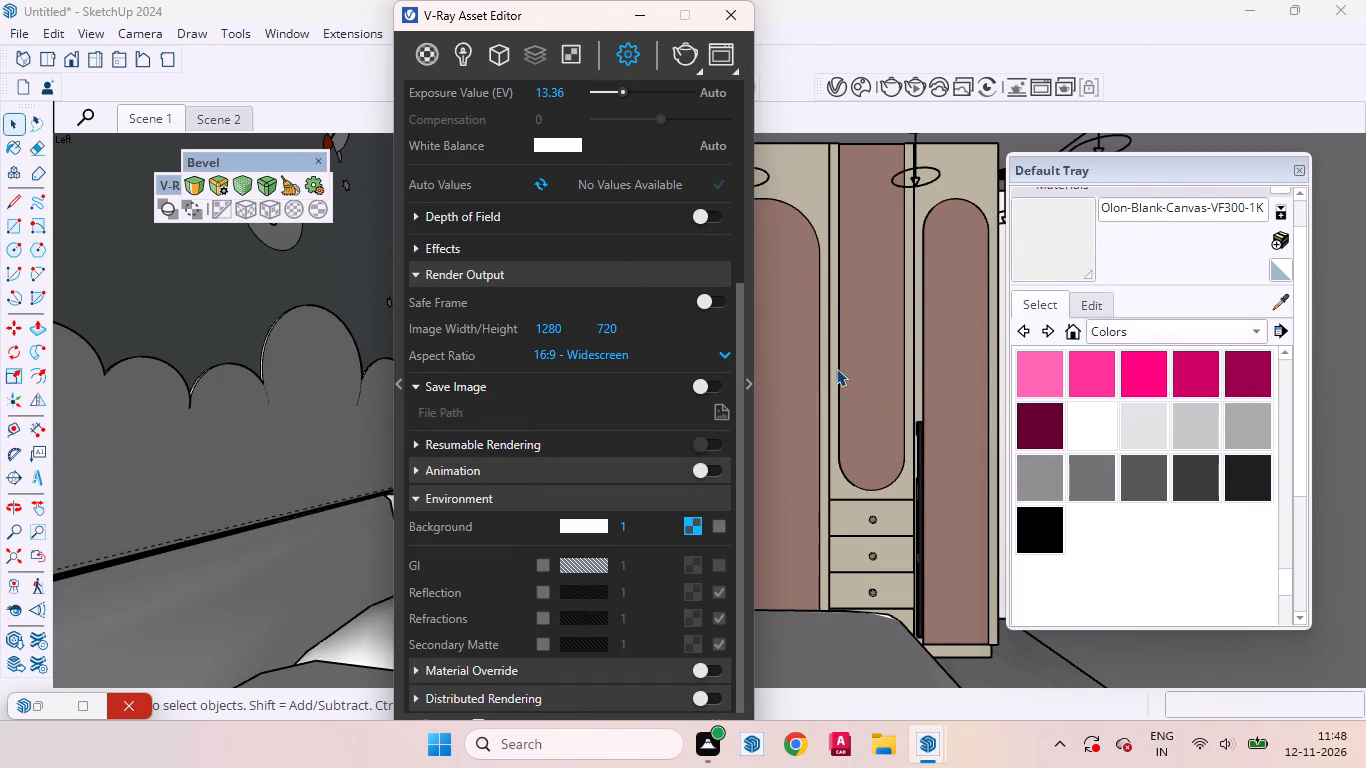
scroll(881, 378, down, 1)
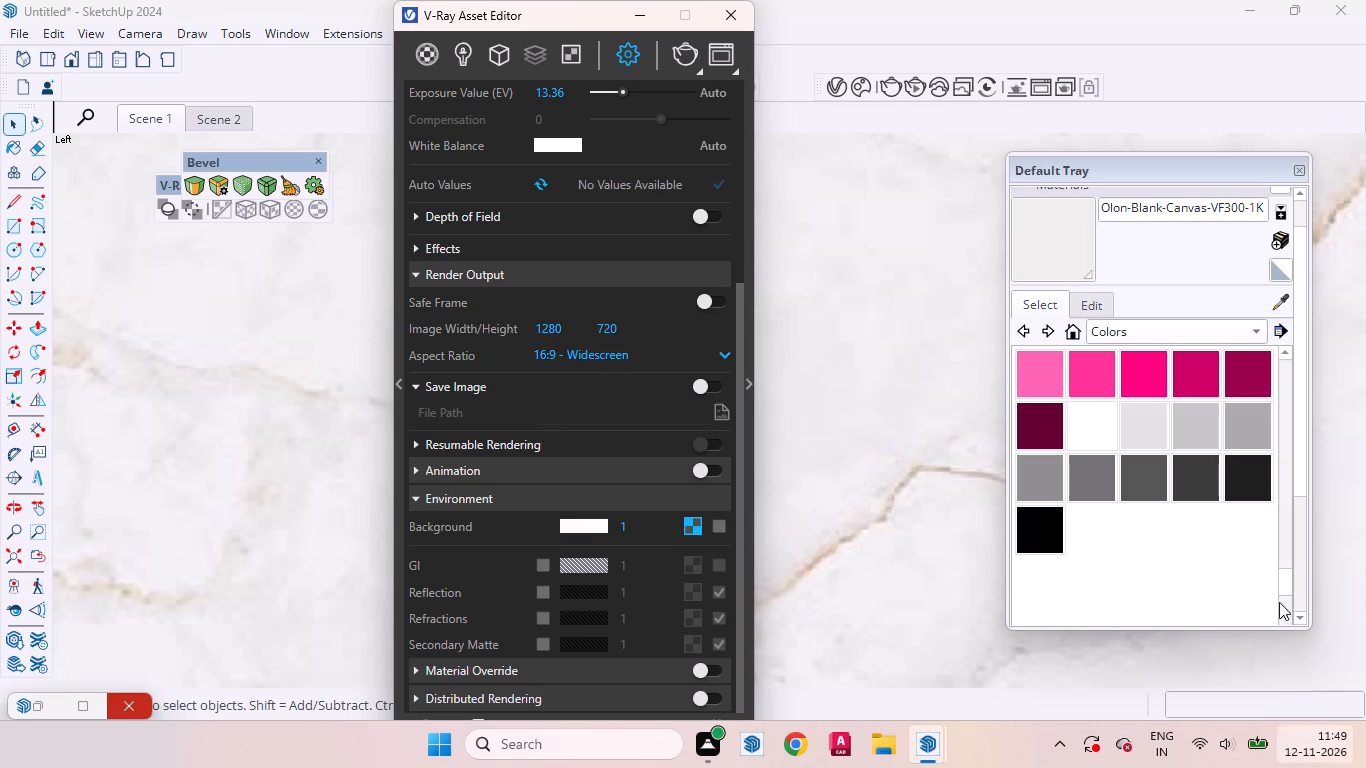
click(751, 377)
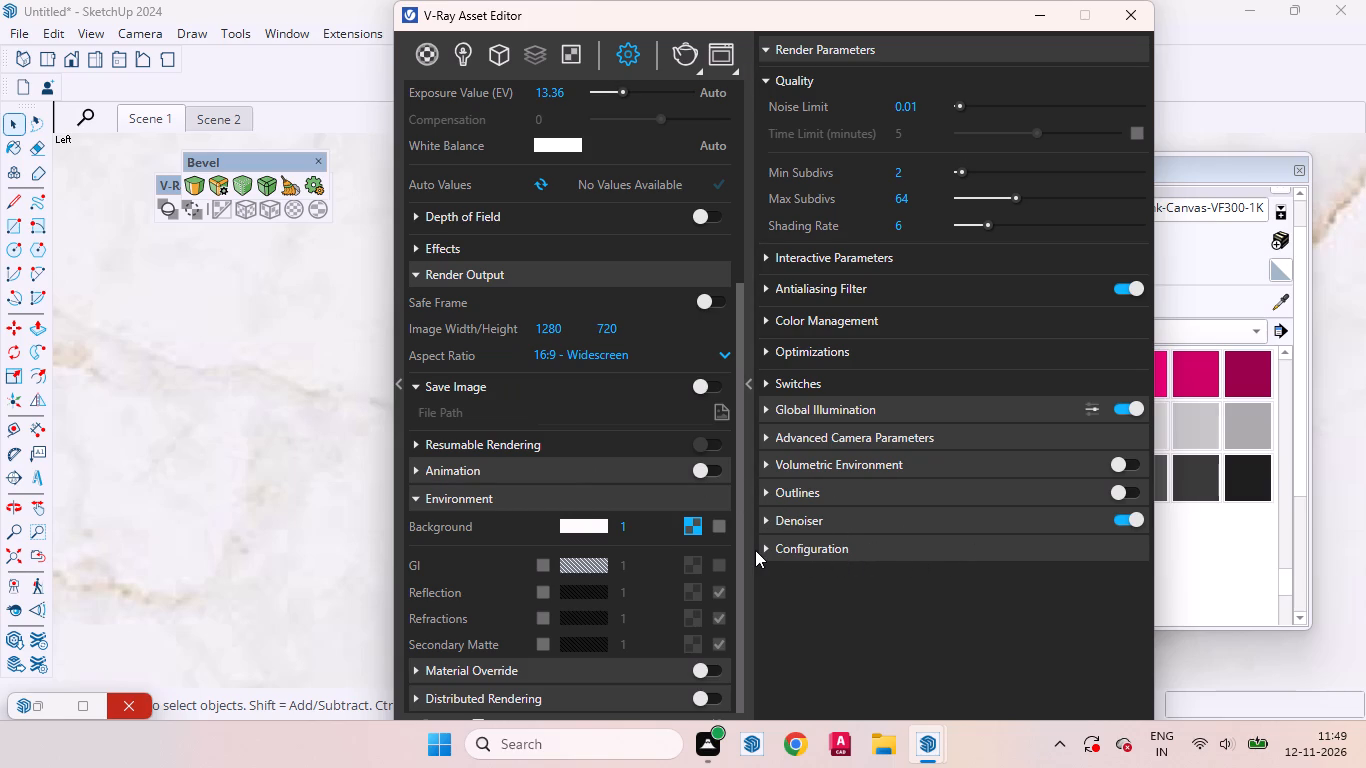
click(724, 591)
click(722, 594)
right_drag(1363, 753, 1353, 764)
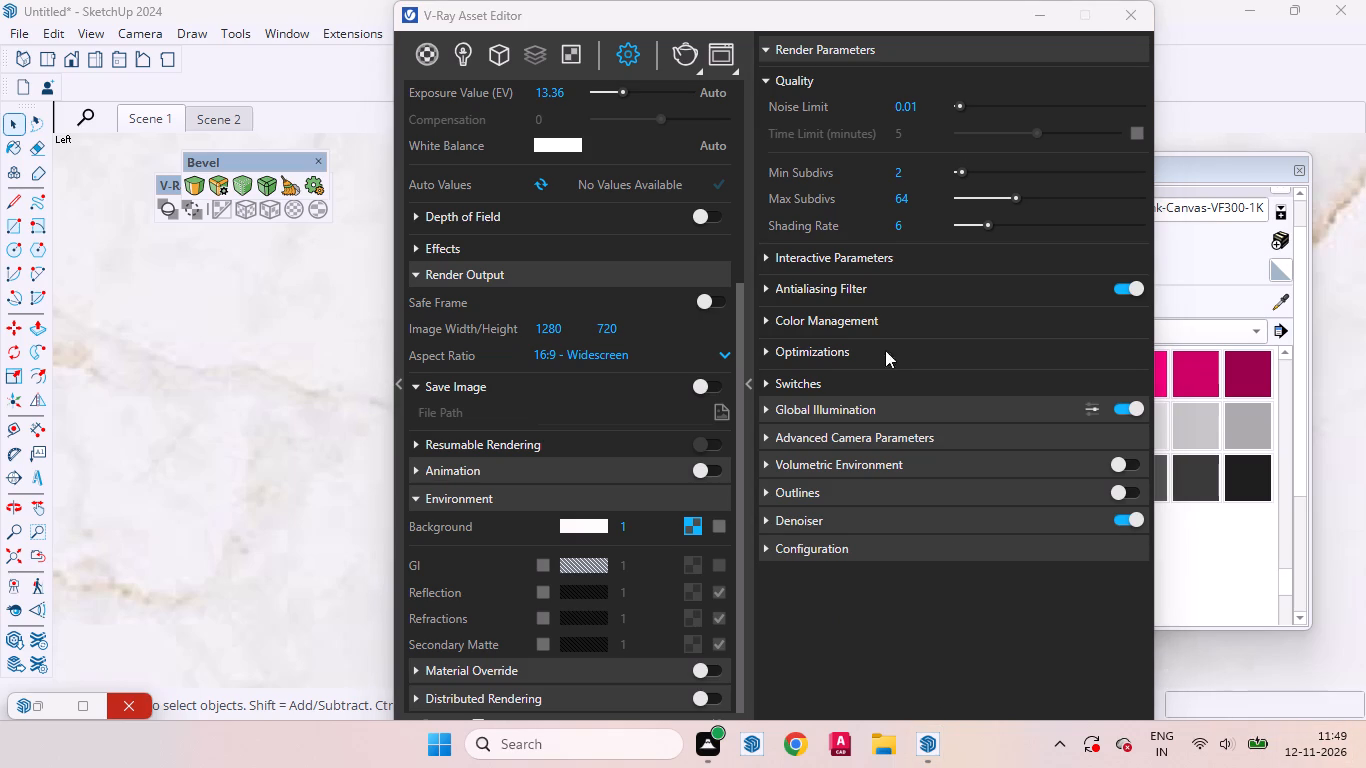
scroll(586, 469, down, 2)
click(524, 527)
click(545, 528)
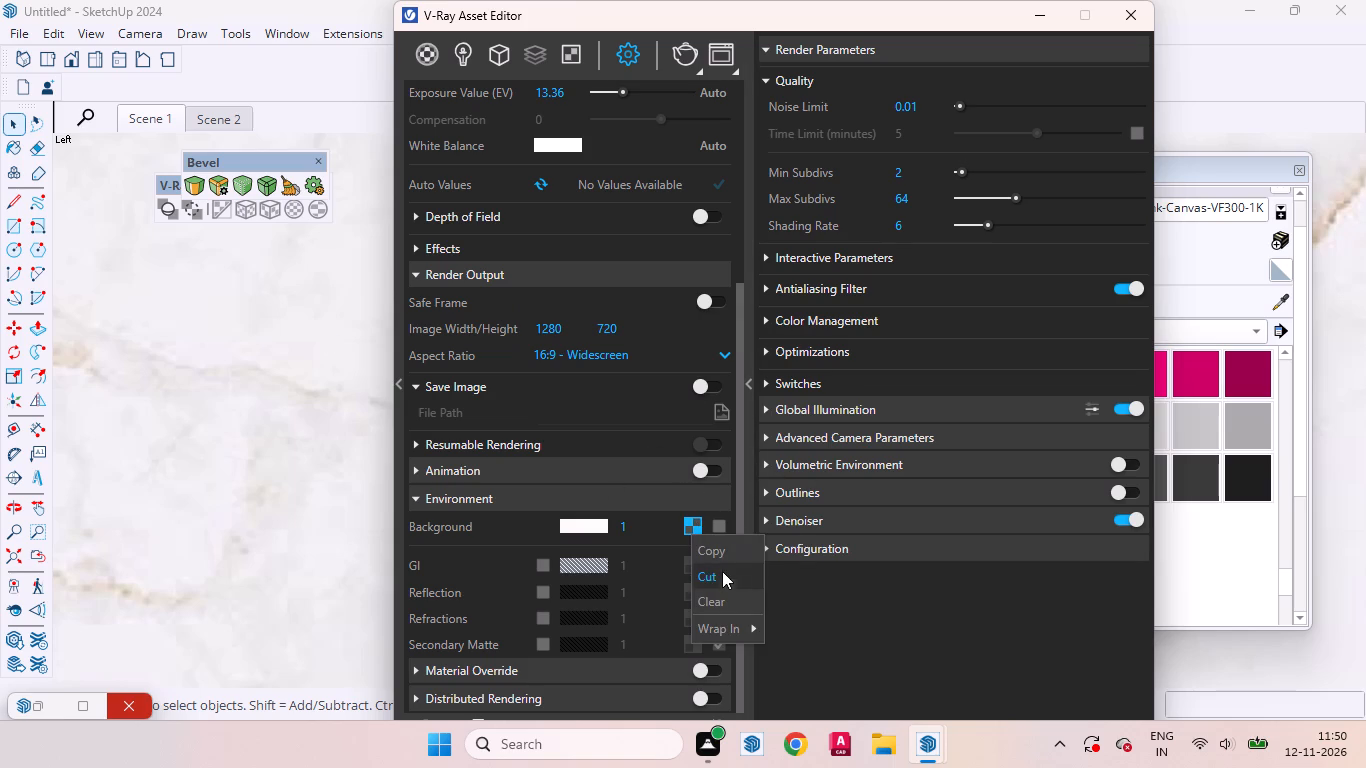
click(725, 600)
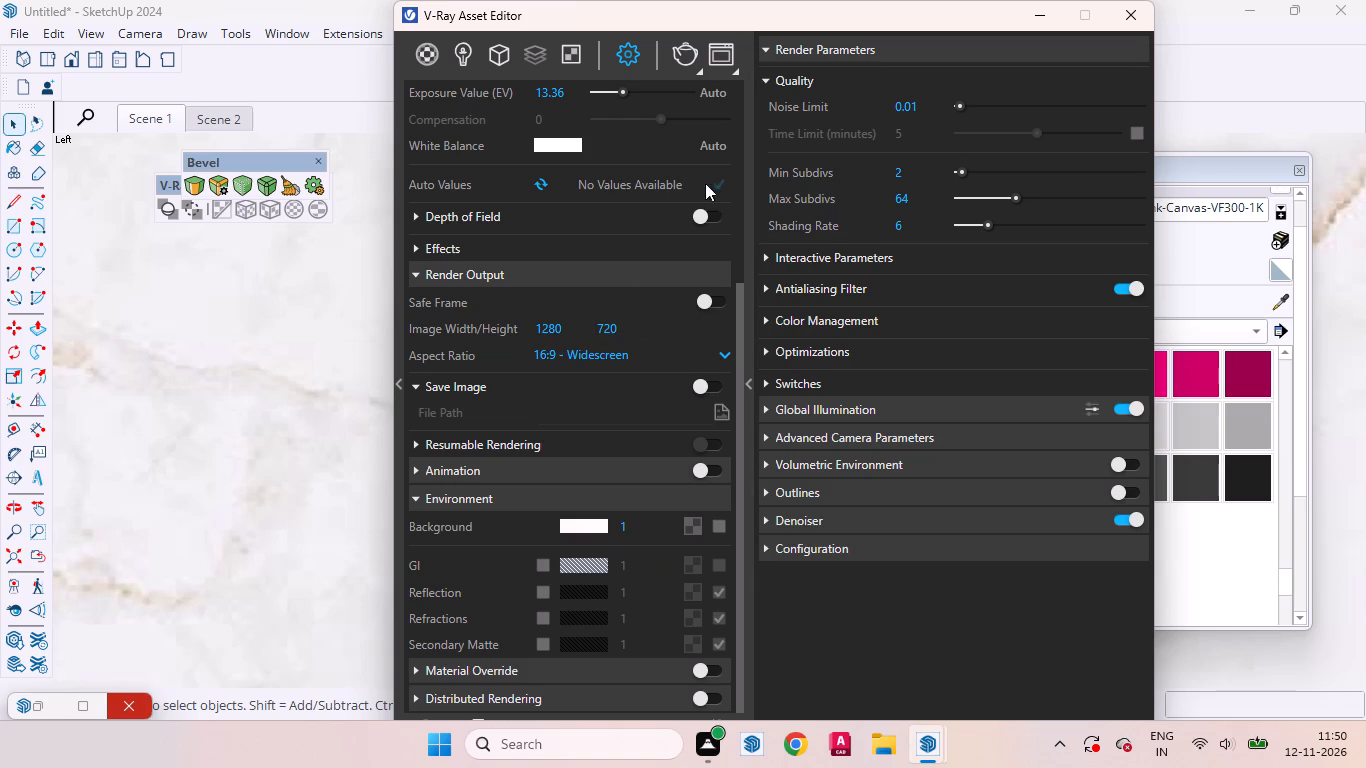
Restore the Scene 1 view and start a new production render of it.
click(121, 113)
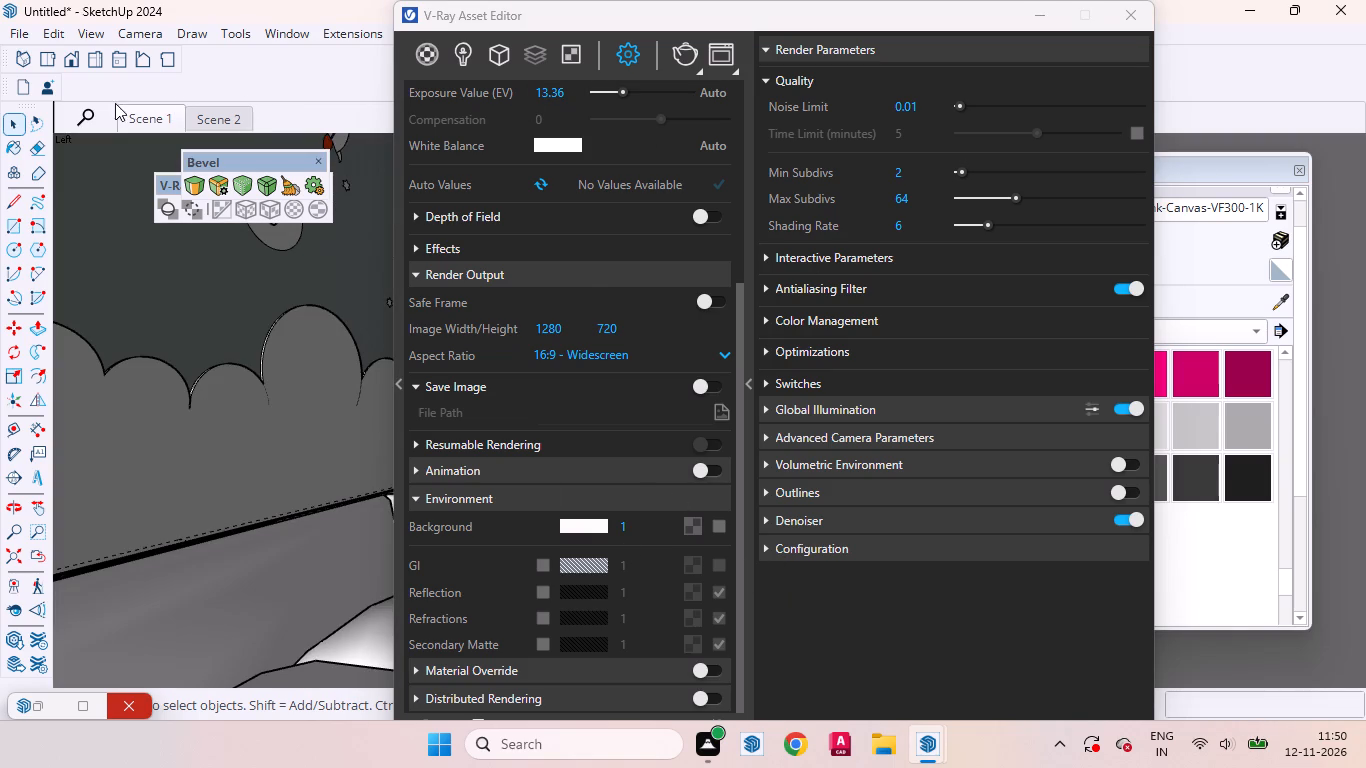
click(693, 56)
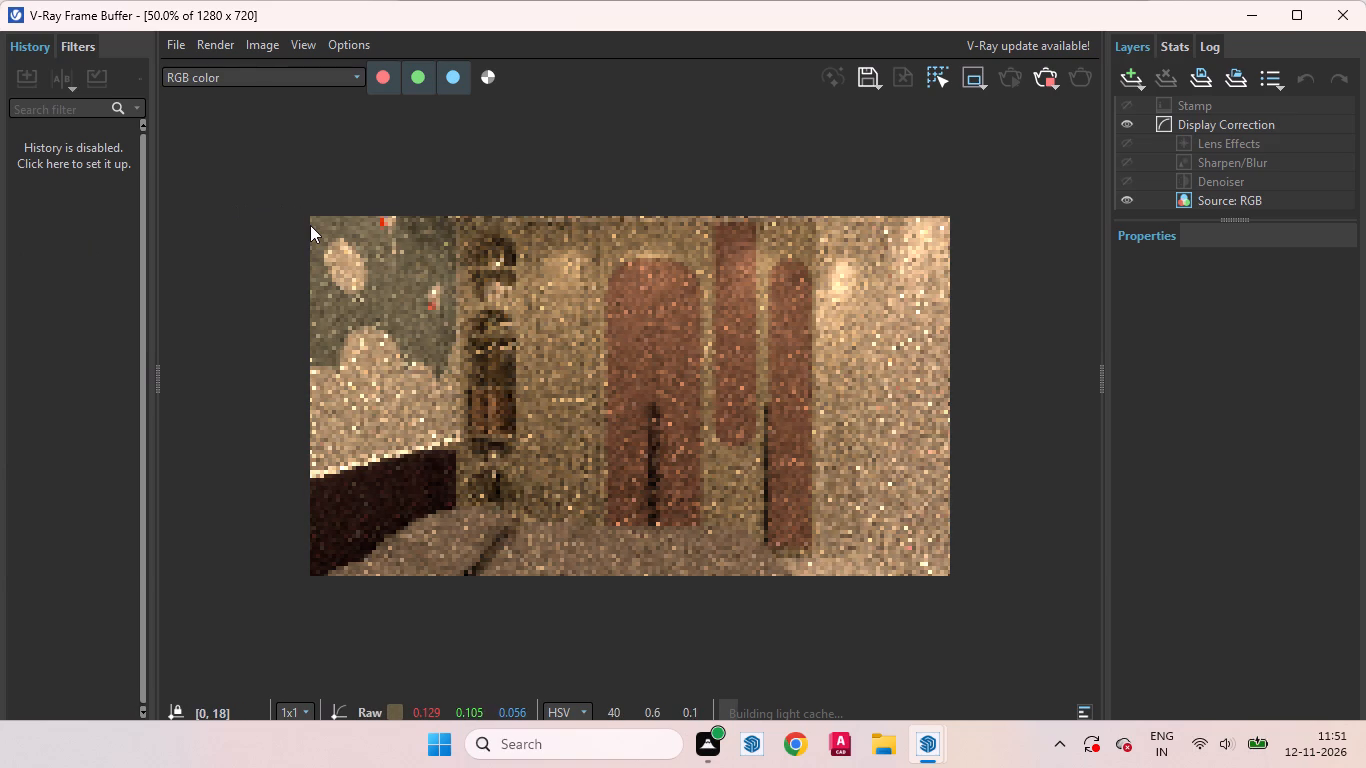
Look over the whole bedroom composition in the new production render, from the mural wall to the wardrobe.
drag(310, 218, 898, 560)
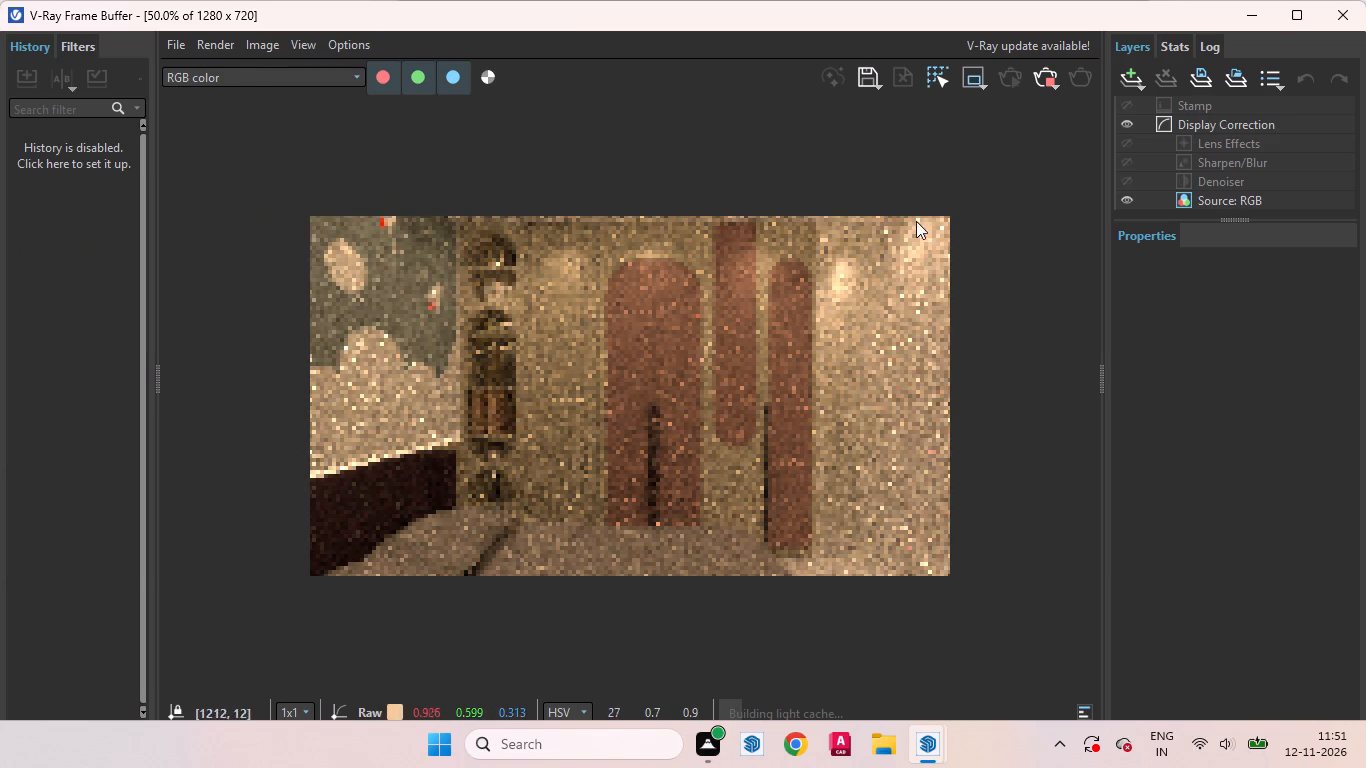
drag(943, 211, 67, 595)
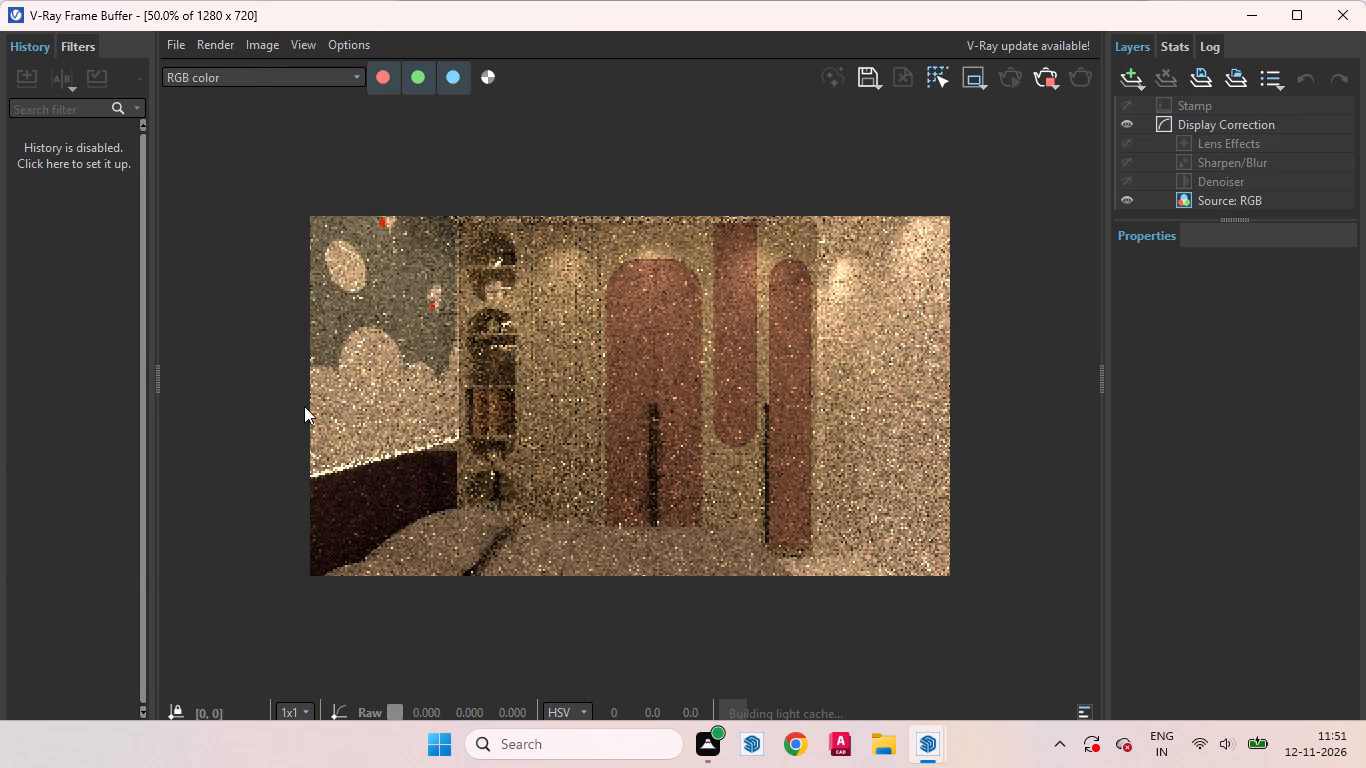
drag(305, 363, 955, 410)
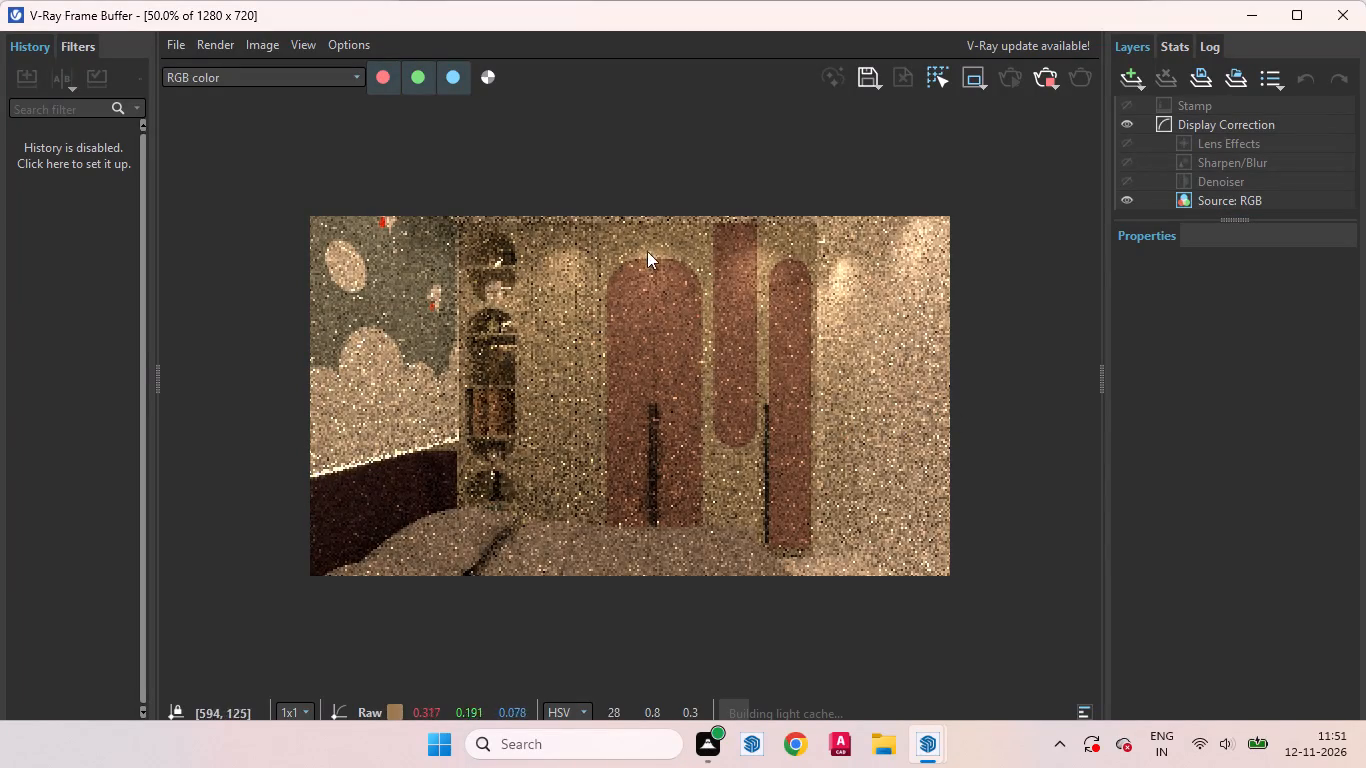
drag(635, 209, 614, 600)
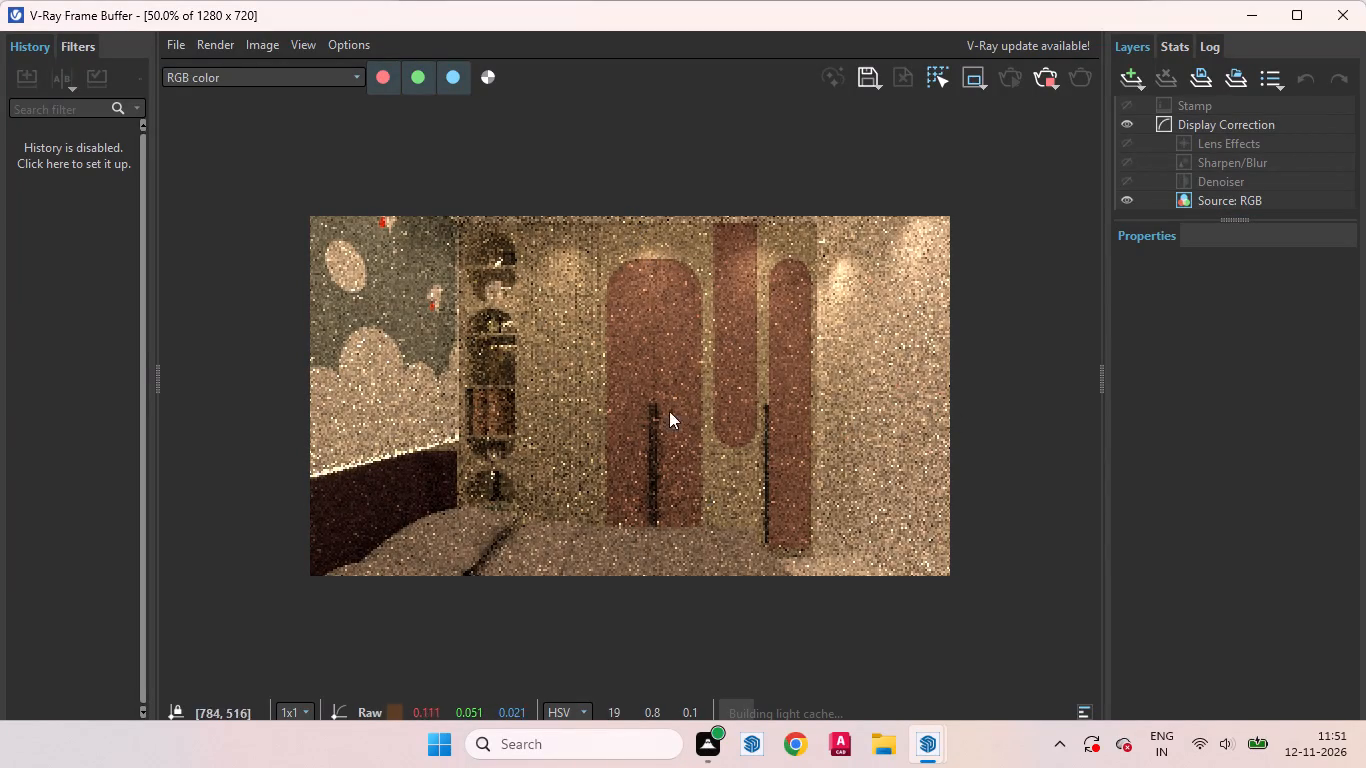
scroll(628, 407, up, 1)
scroll(659, 445, down, 1)
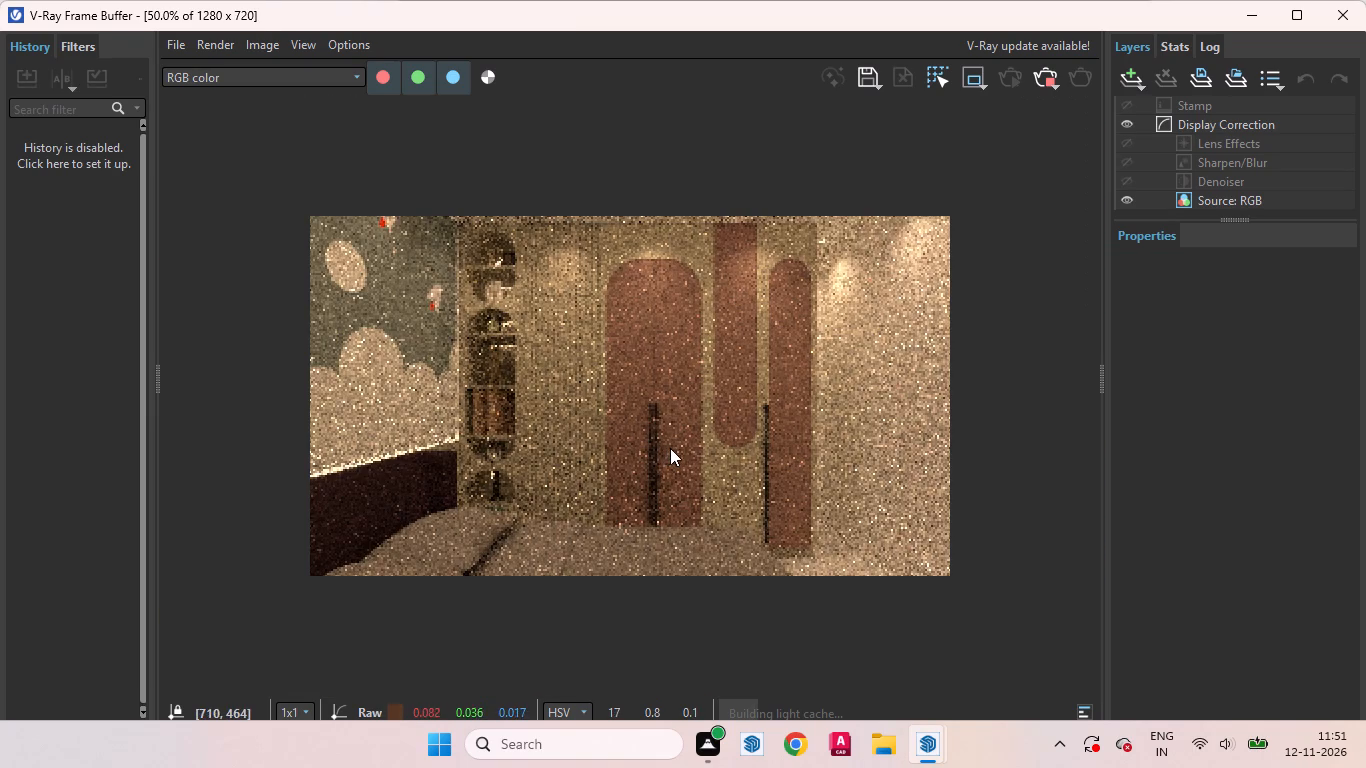
drag(460, 225, 623, 412)
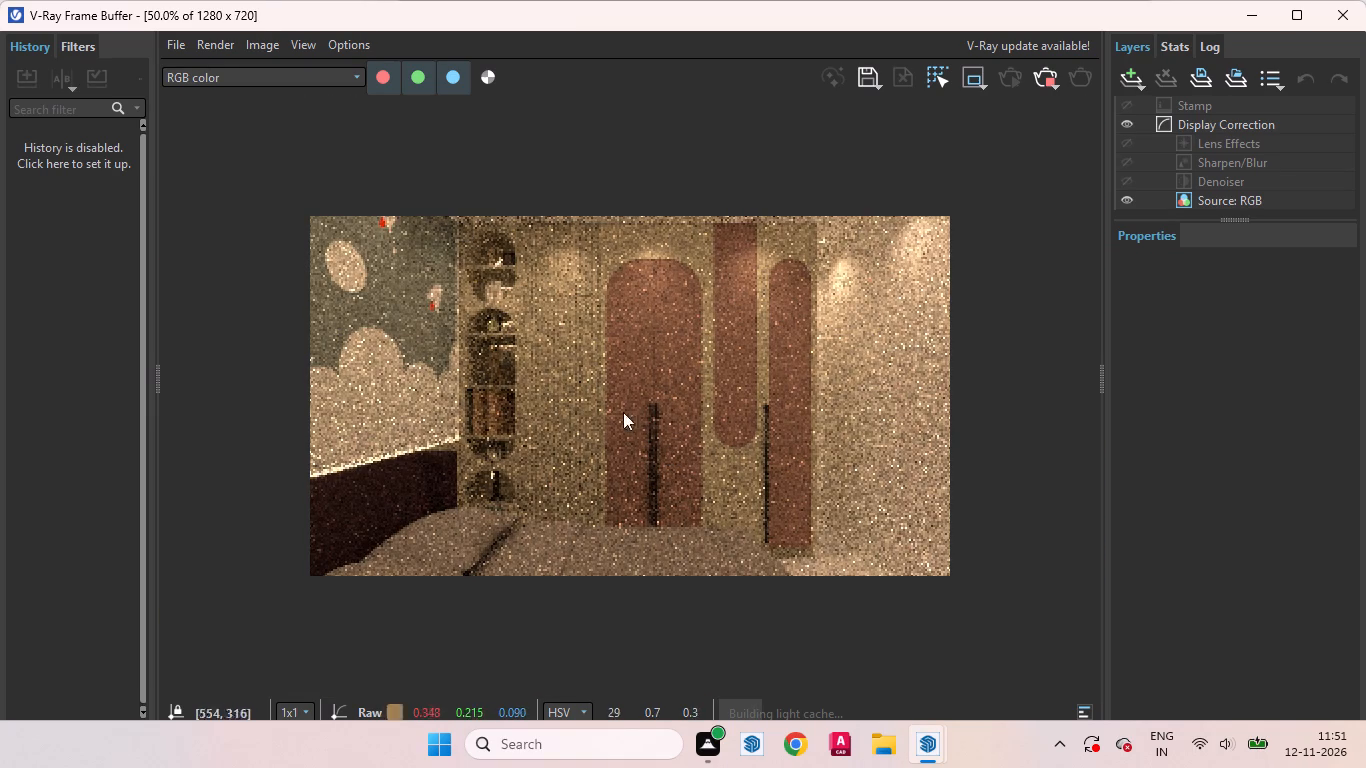
drag(623, 412, 835, 560)
drag(824, 214, 745, 339)
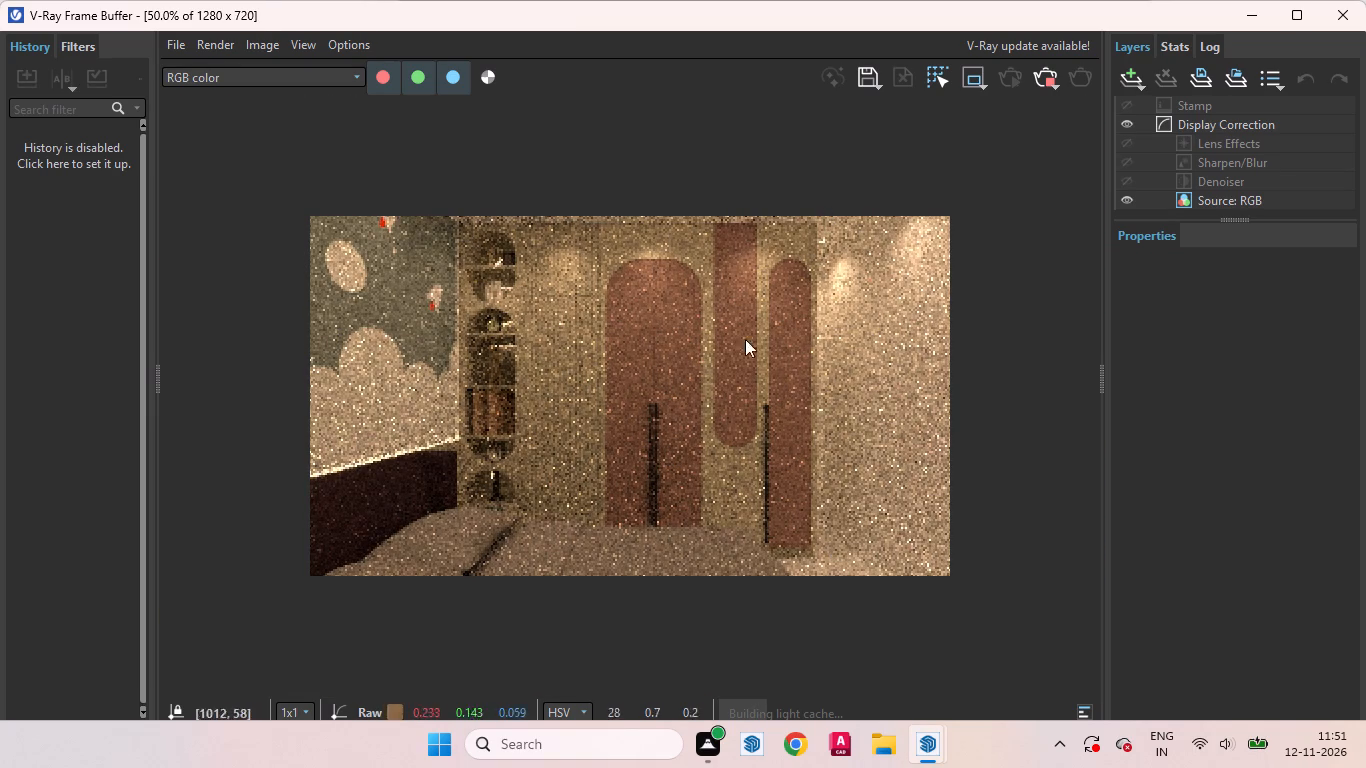
drag(745, 339, 468, 559)
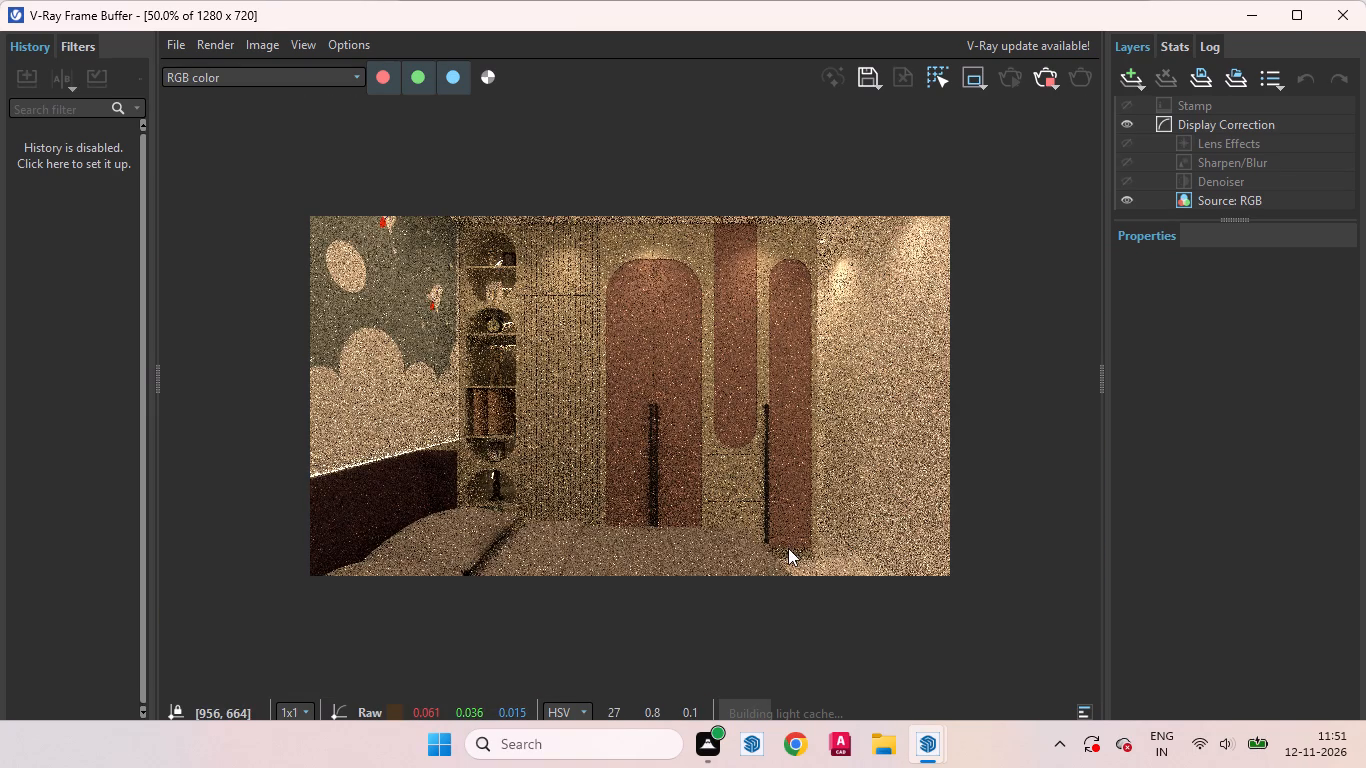
Examine the arched wardrobe doors, lit side wall, shelf niches and cloud mural up close in the production render.
scroll(788, 548, up, 1)
scroll(788, 554, down, 1)
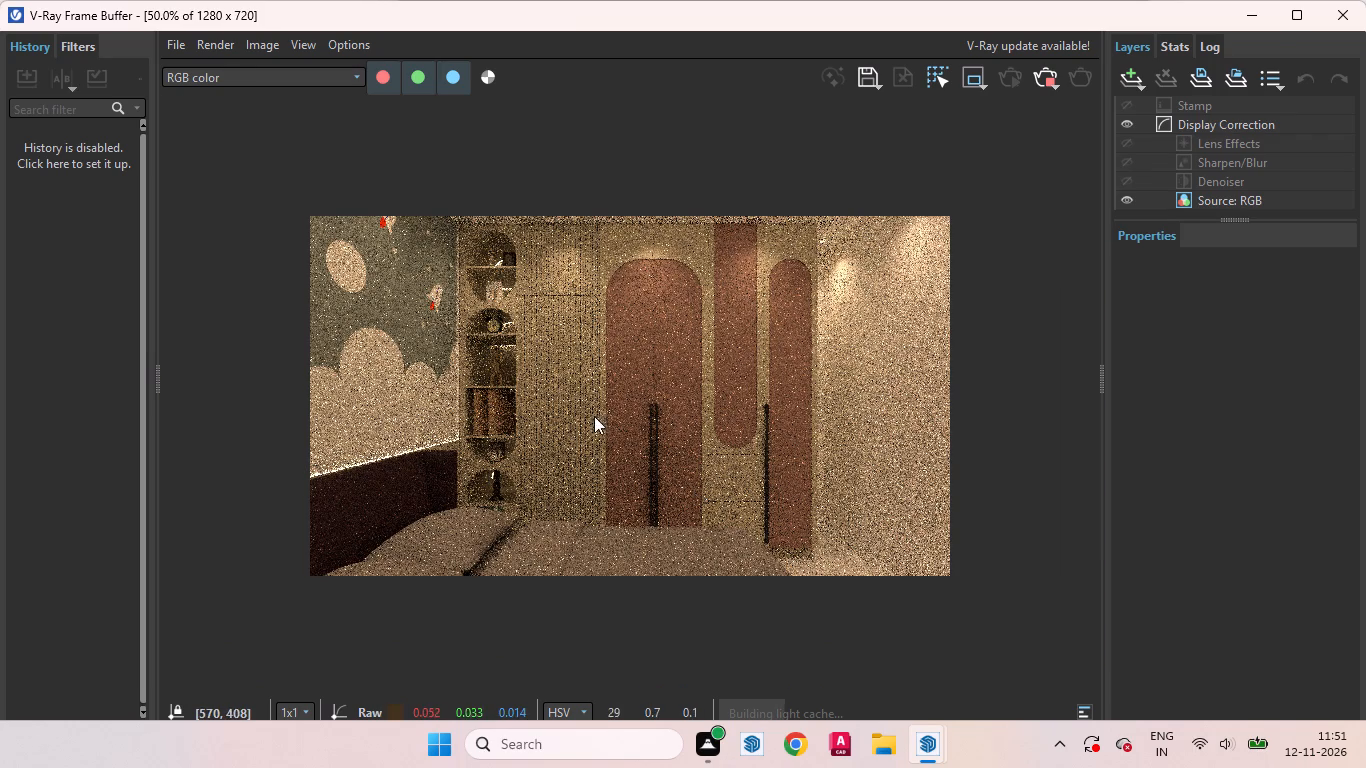
scroll(536, 330, up, 1)
scroll(628, 423, down, 1)
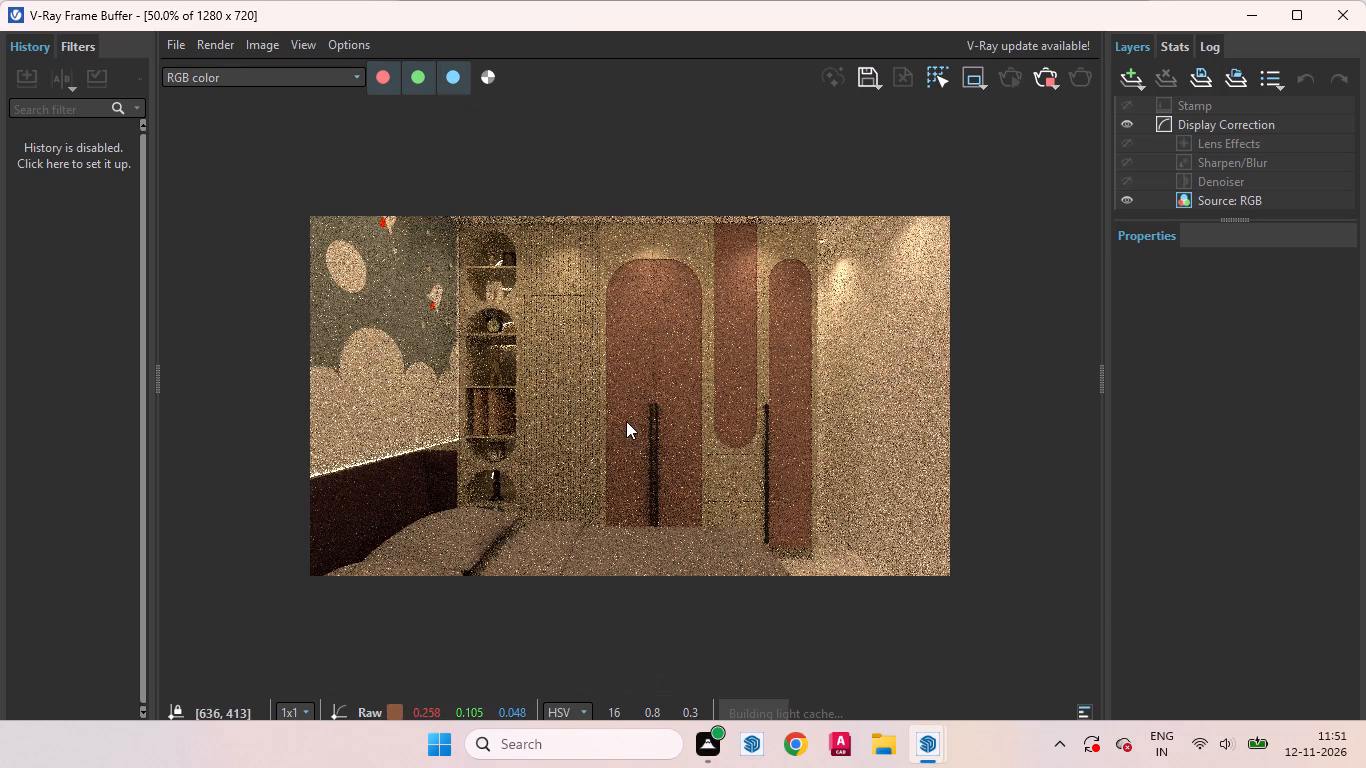
scroll(786, 239, up, 1)
scroll(698, 356, down, 2)
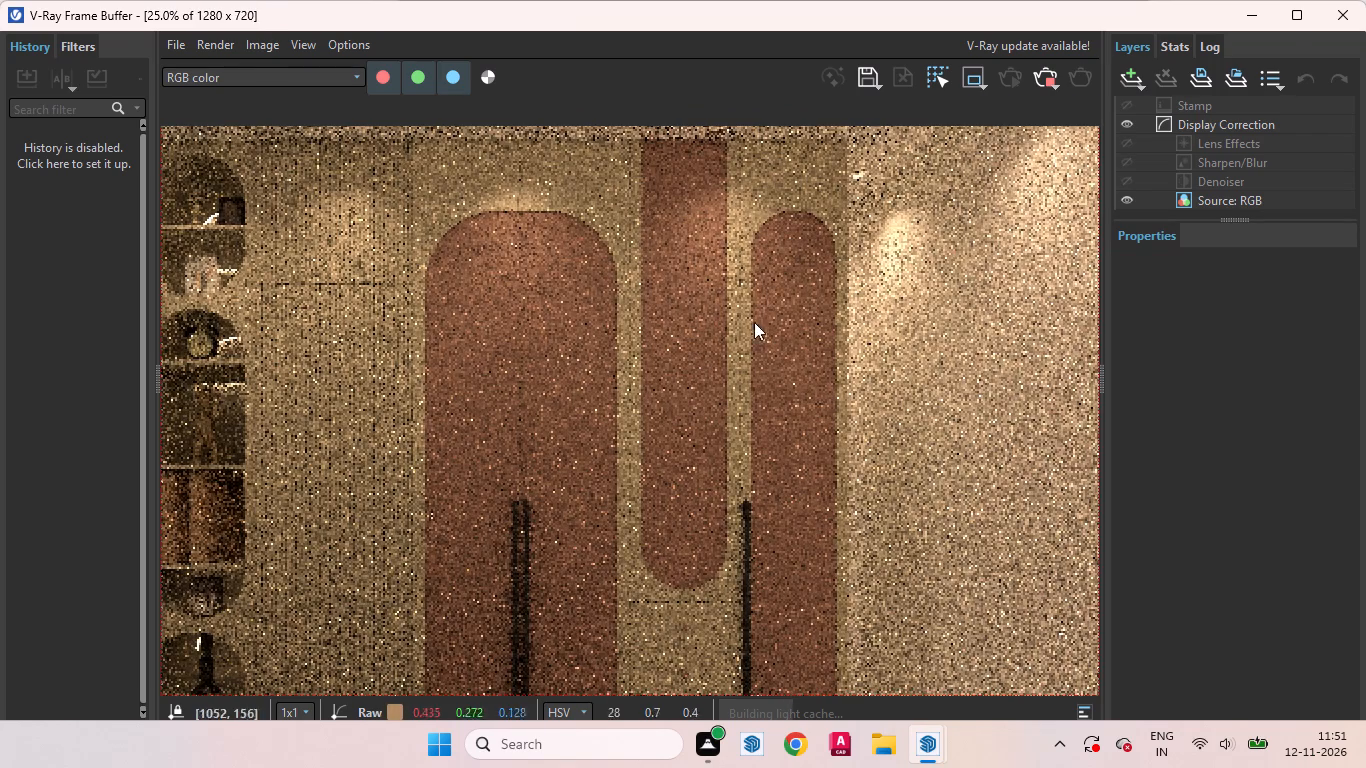
scroll(541, 314, up, 1)
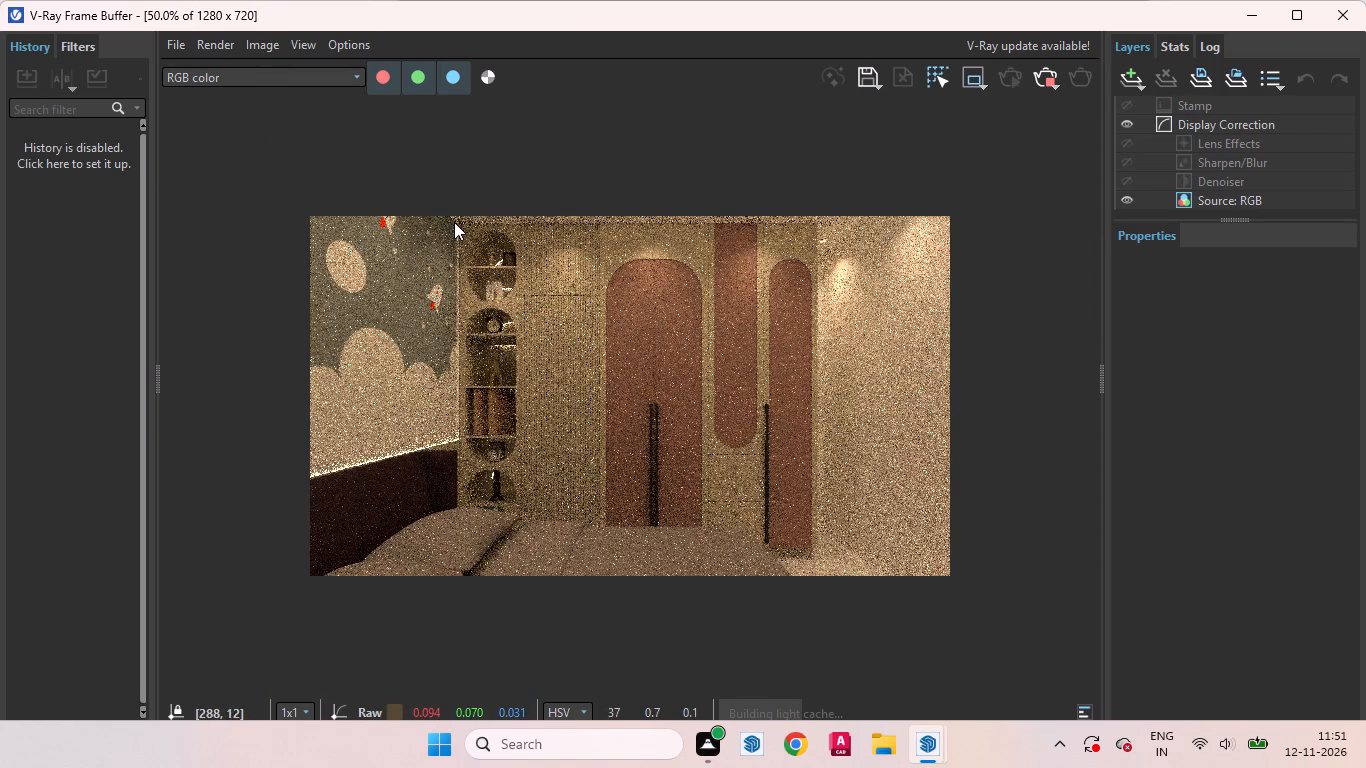
scroll(450, 221, up, 1)
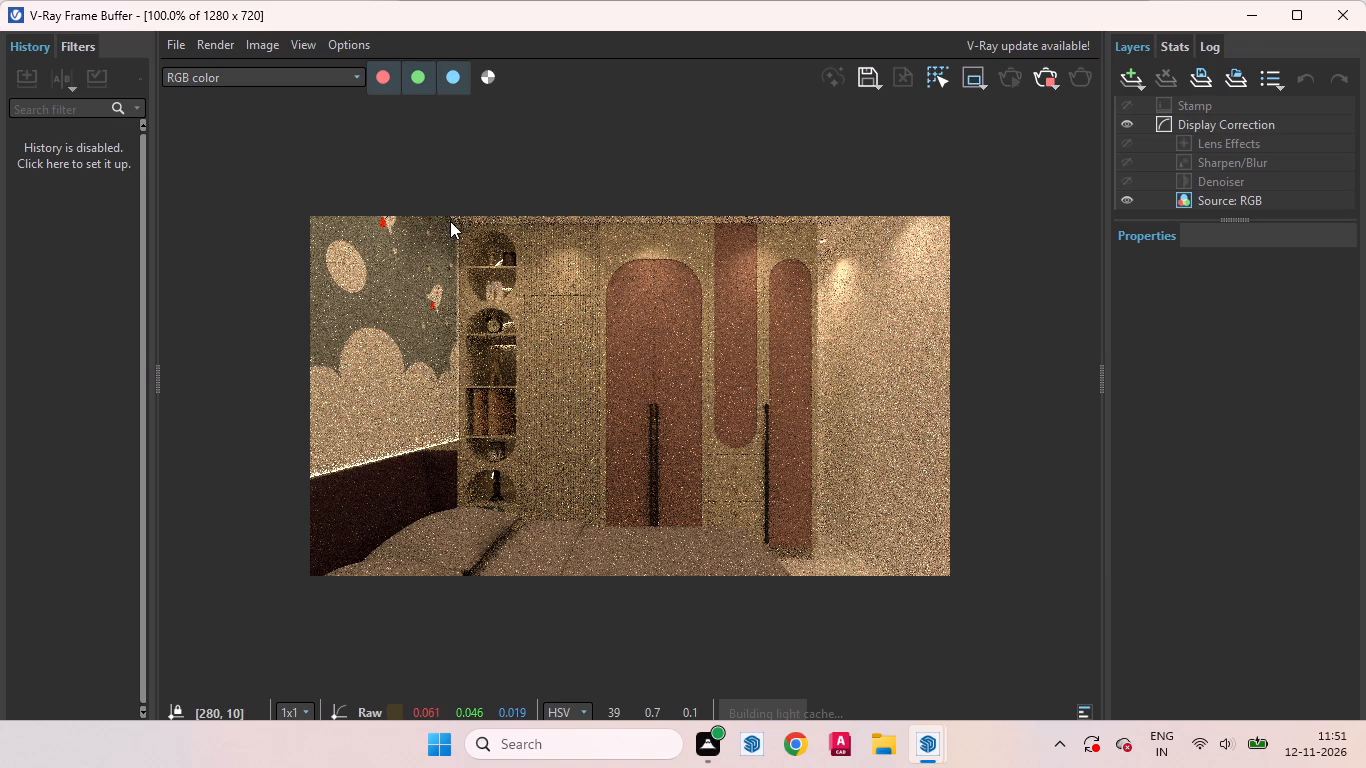
scroll(450, 221, up, 1)
scroll(467, 435, down, 1)
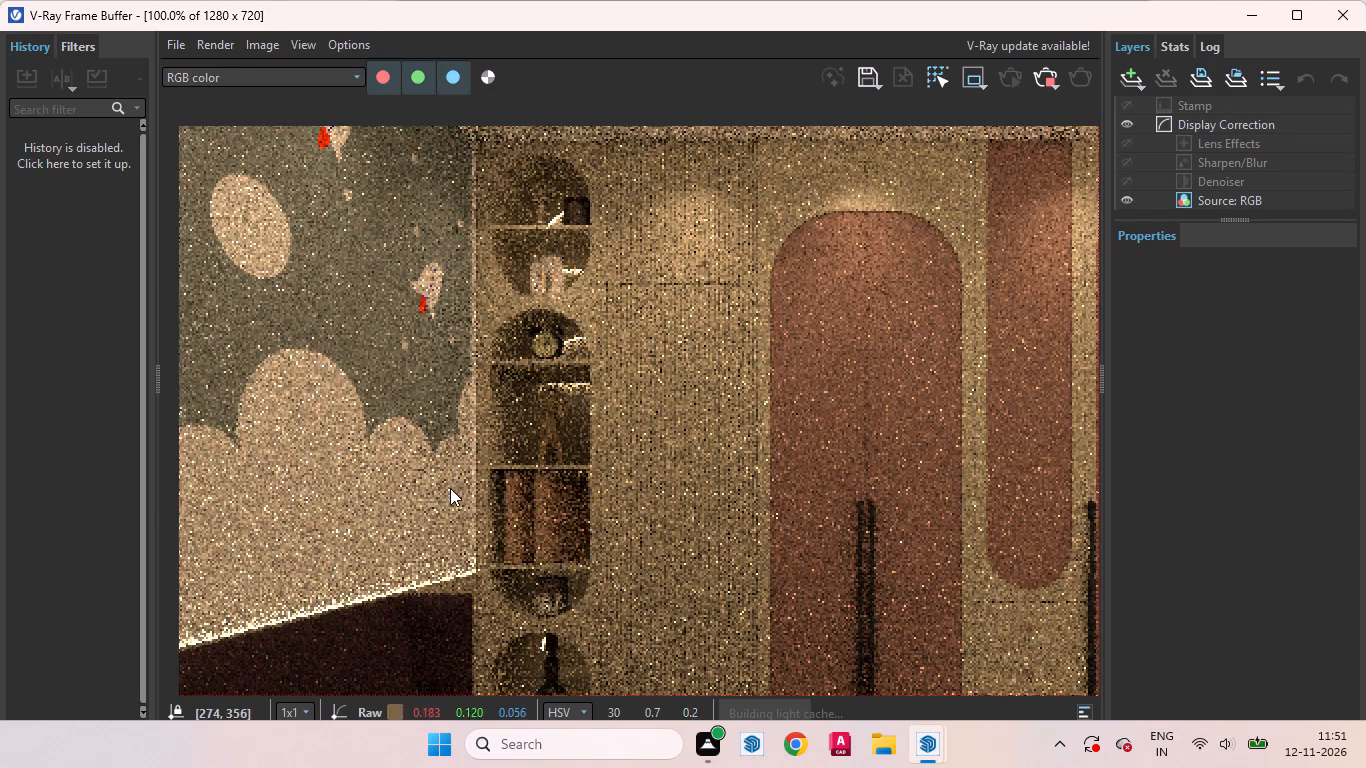
scroll(446, 494, down, 1)
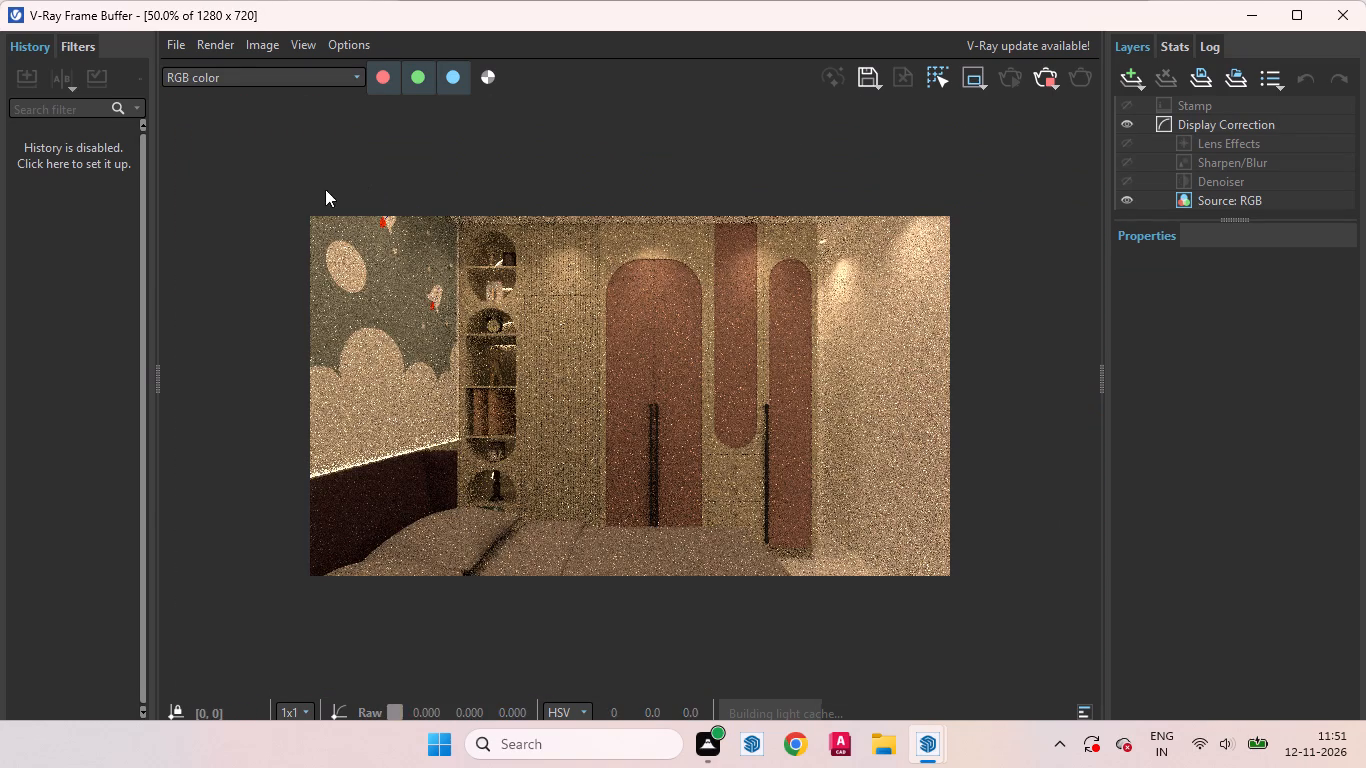
Check the full render frame again and inspect the arched wardrobe doors and their black handles closely.
drag(310, 217, 964, 572)
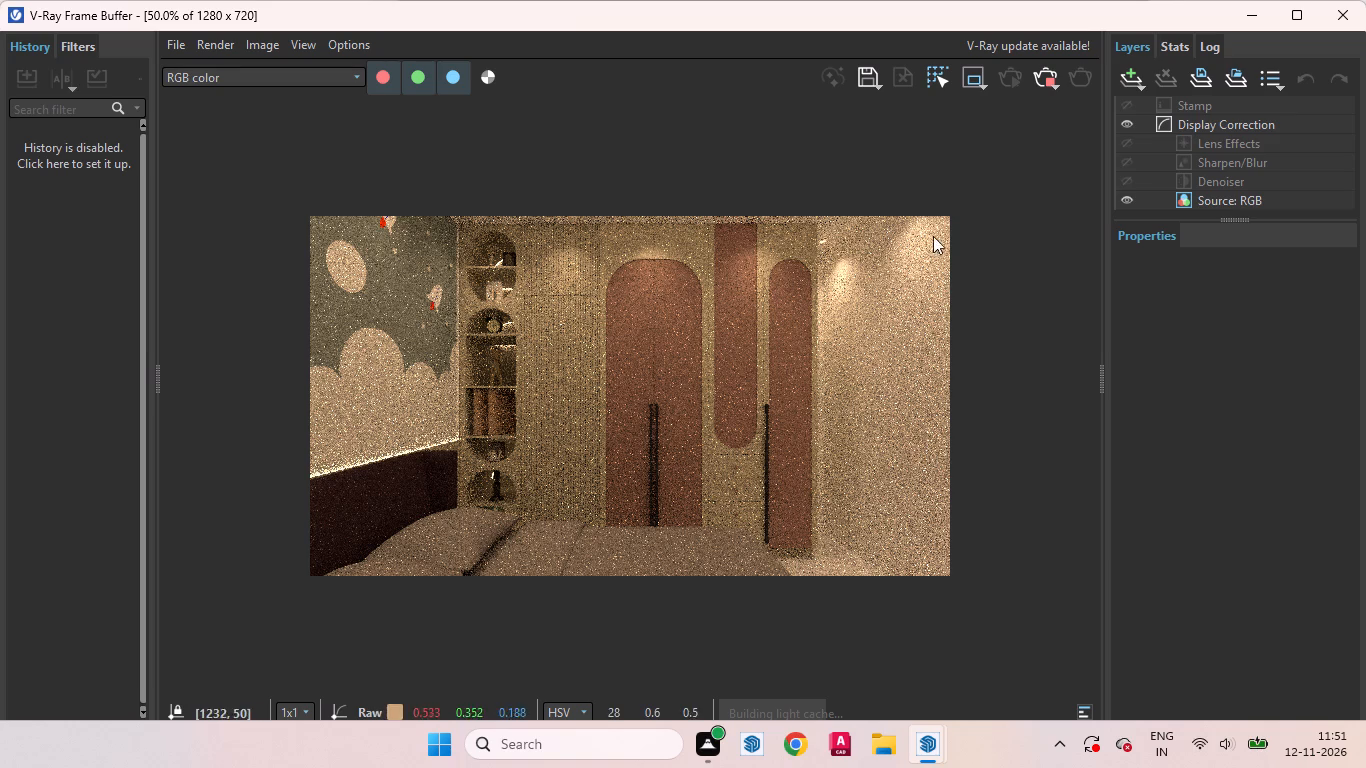
drag(943, 217, 303, 579)
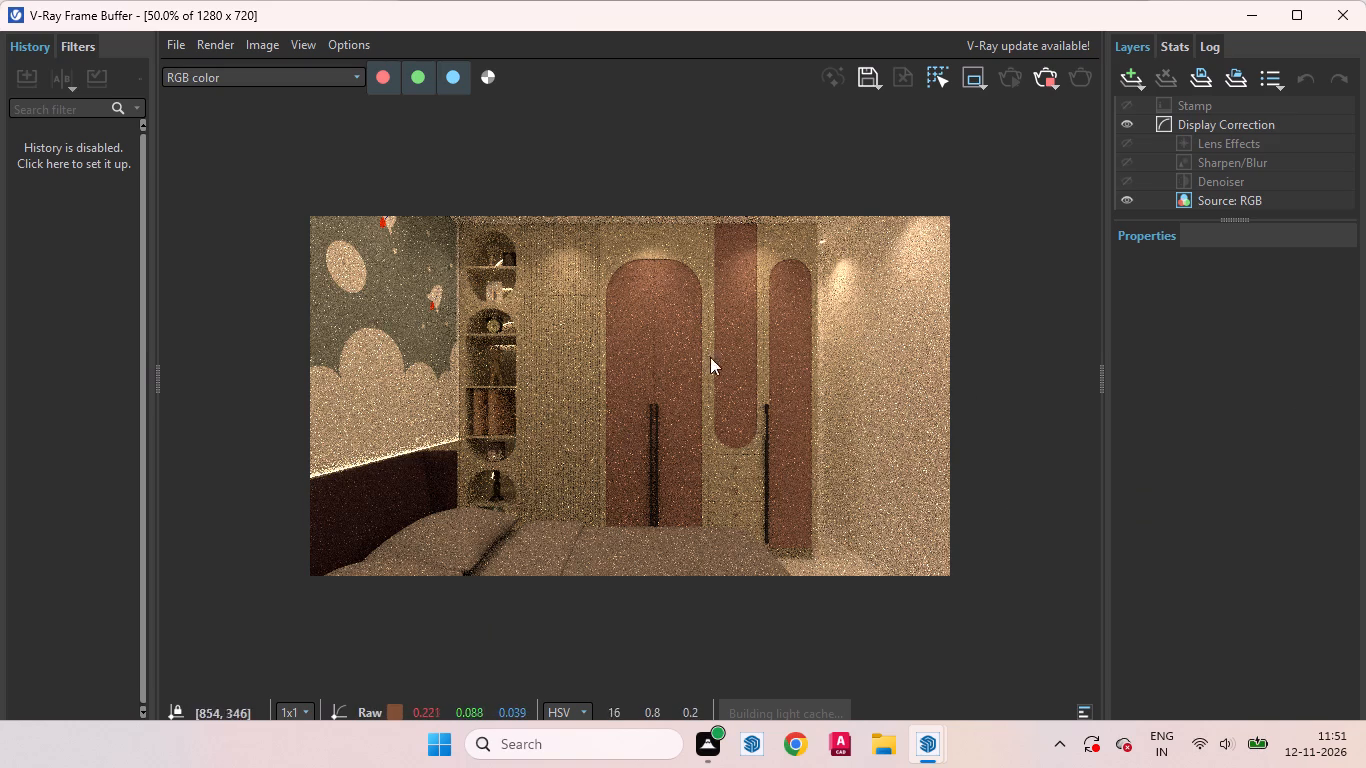
scroll(670, 308, up, 1)
scroll(671, 505, up, 1)
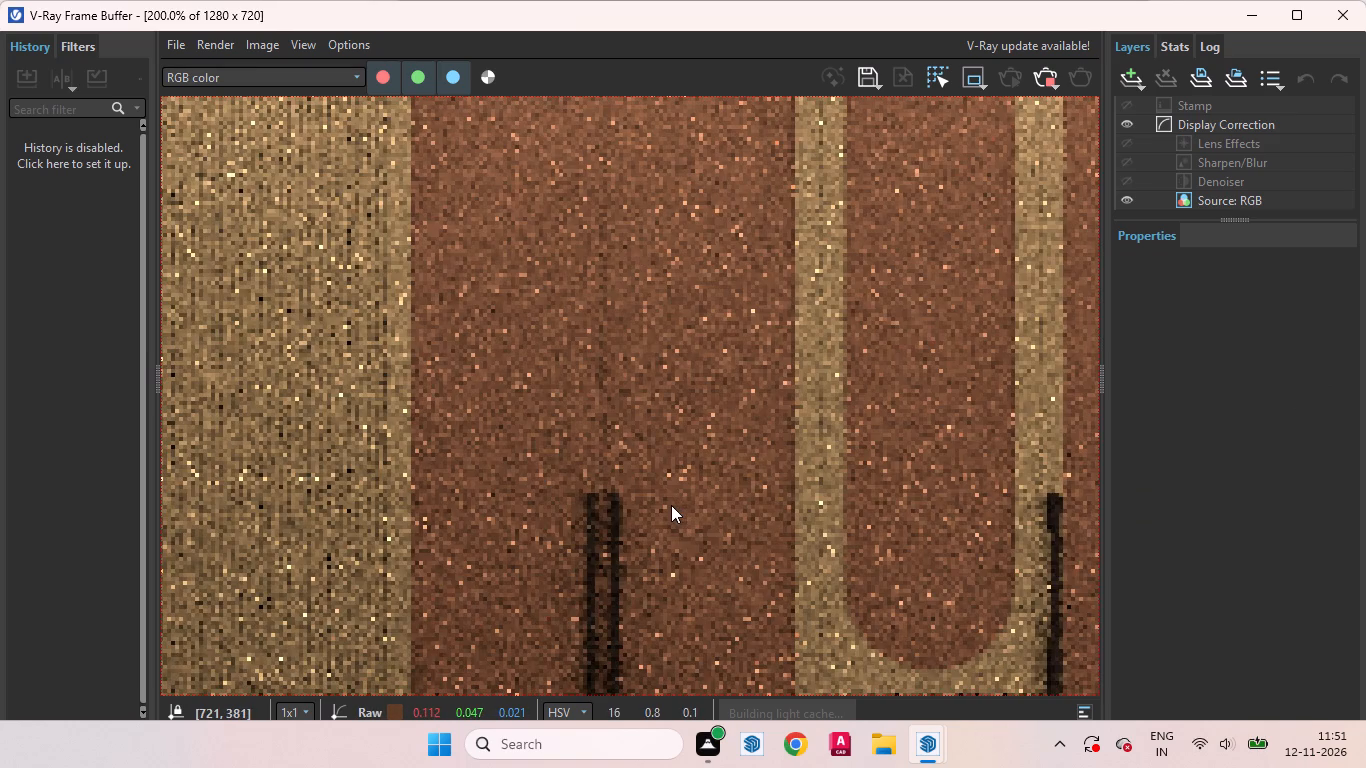
scroll(676, 505, down, 2)
scroll(680, 384, down, 1)
scroll(672, 443, up, 1)
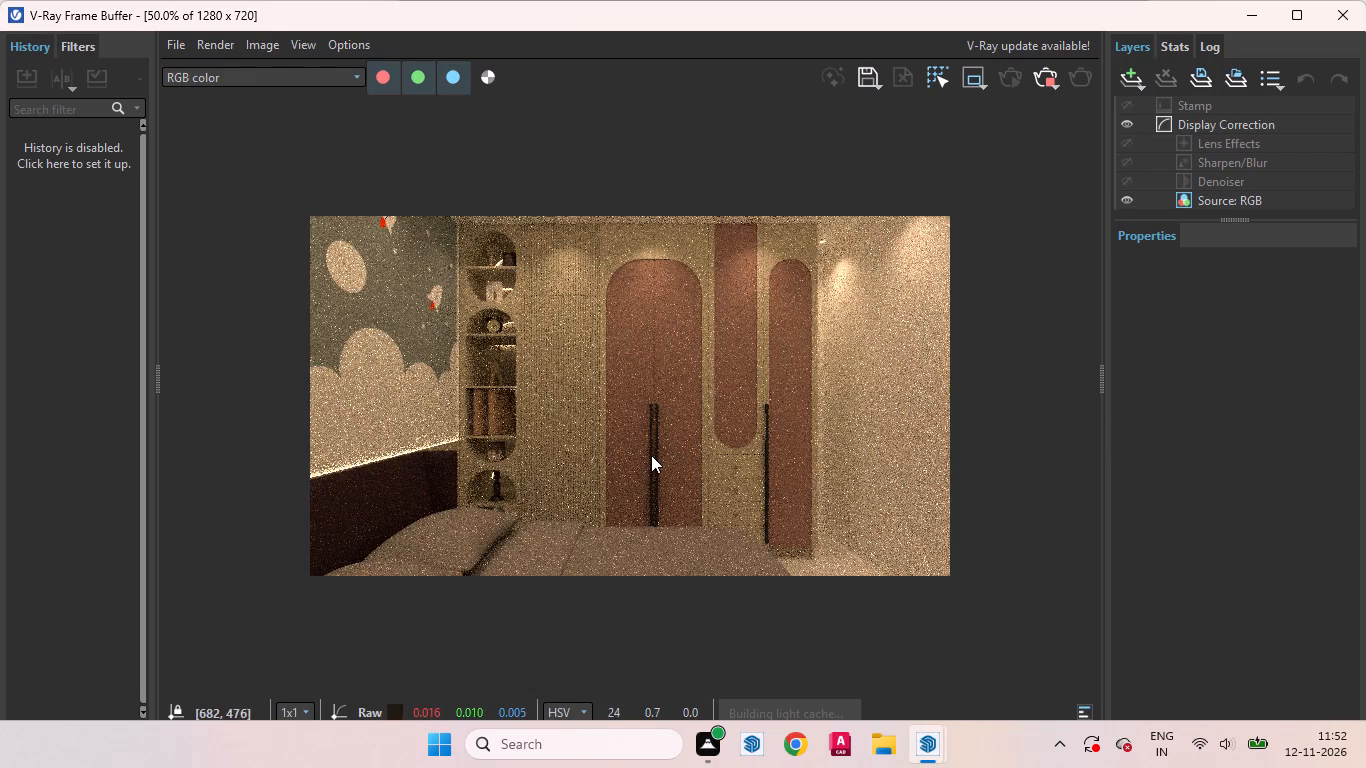
scroll(651, 457, up, 1)
scroll(651, 462, down, 1)
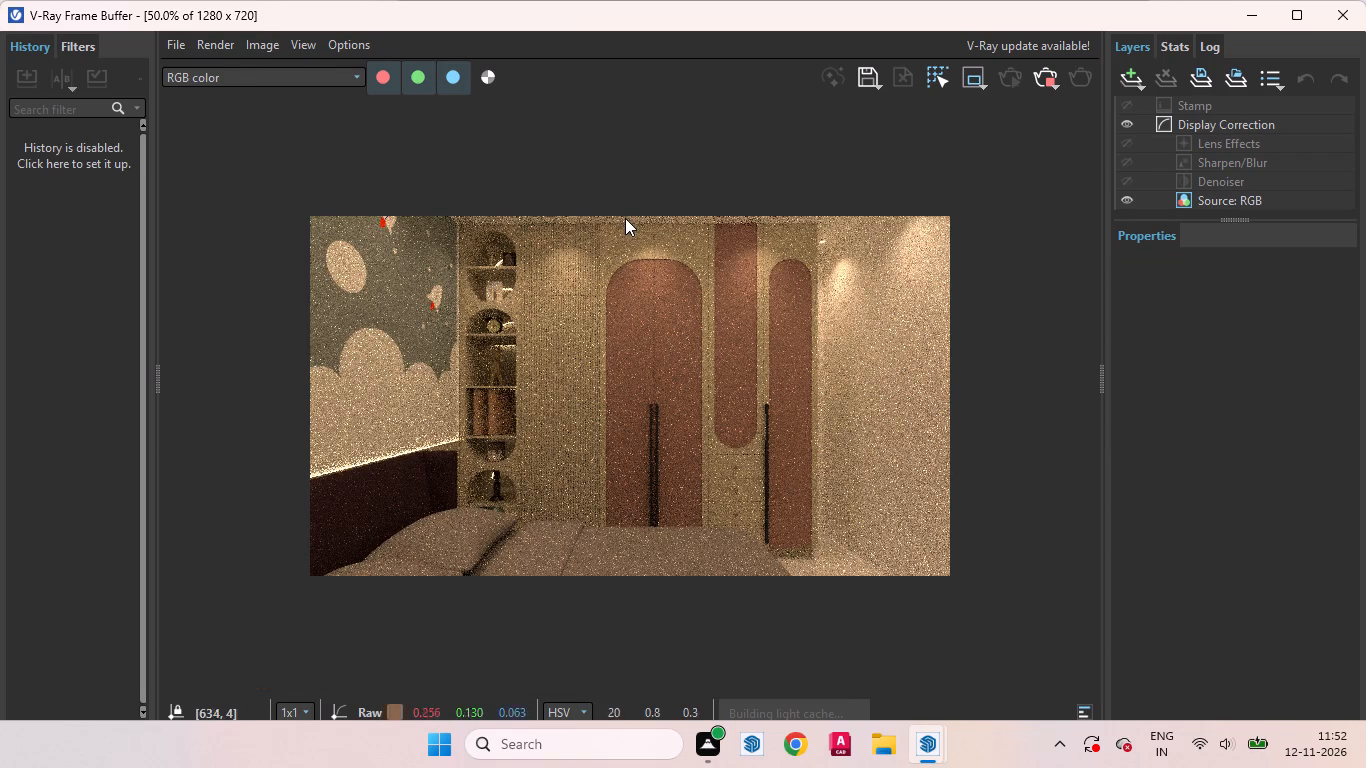
drag(625, 211, 601, 590)
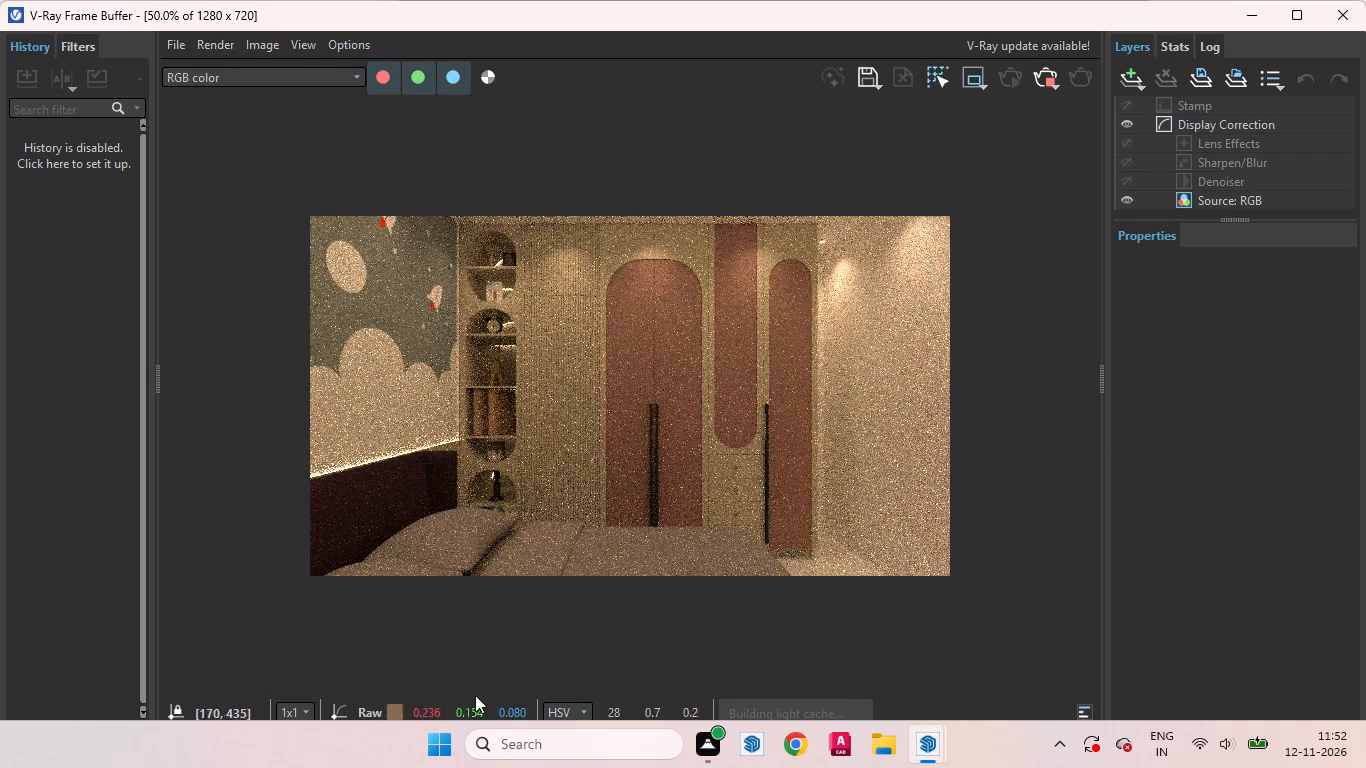
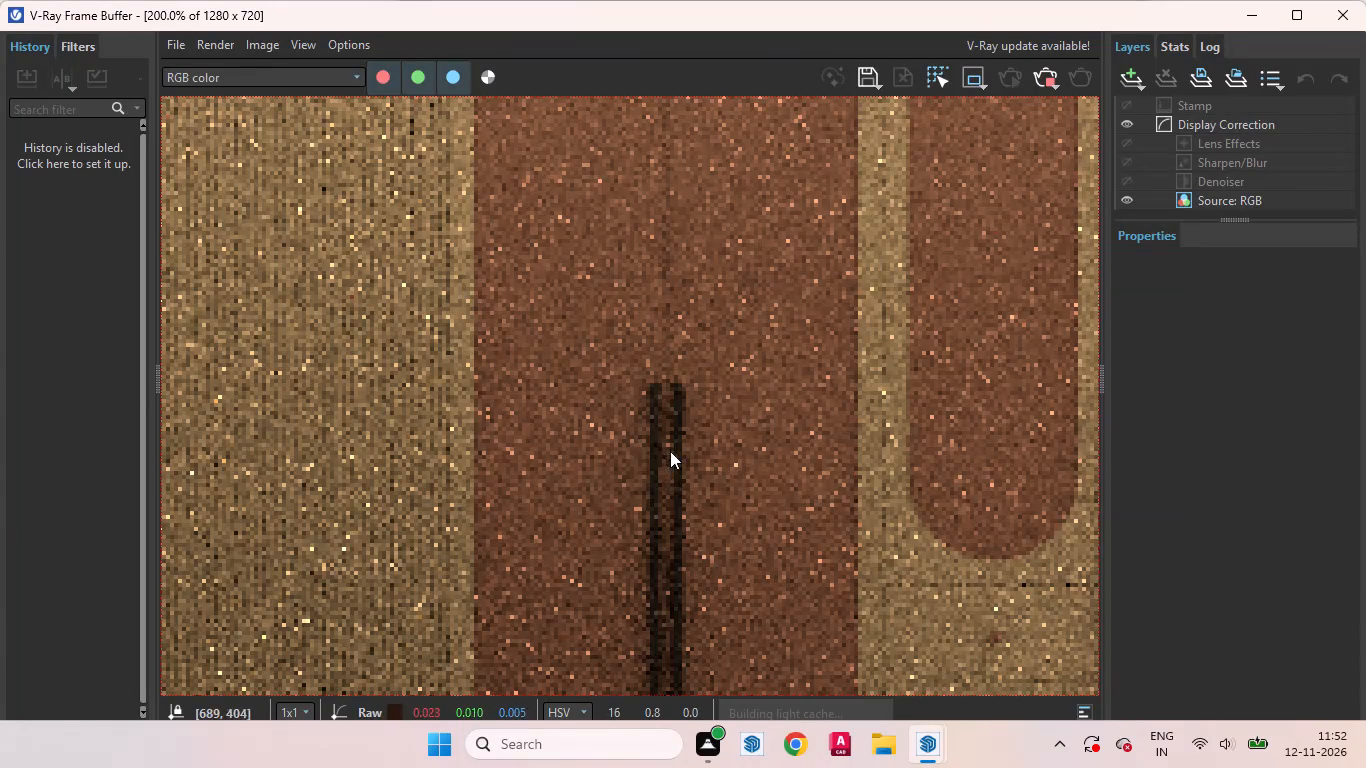
Inspect the arched wardrobe doors and the spotlit side wall in the render against the full frame.
scroll(705, 576, down, 2)
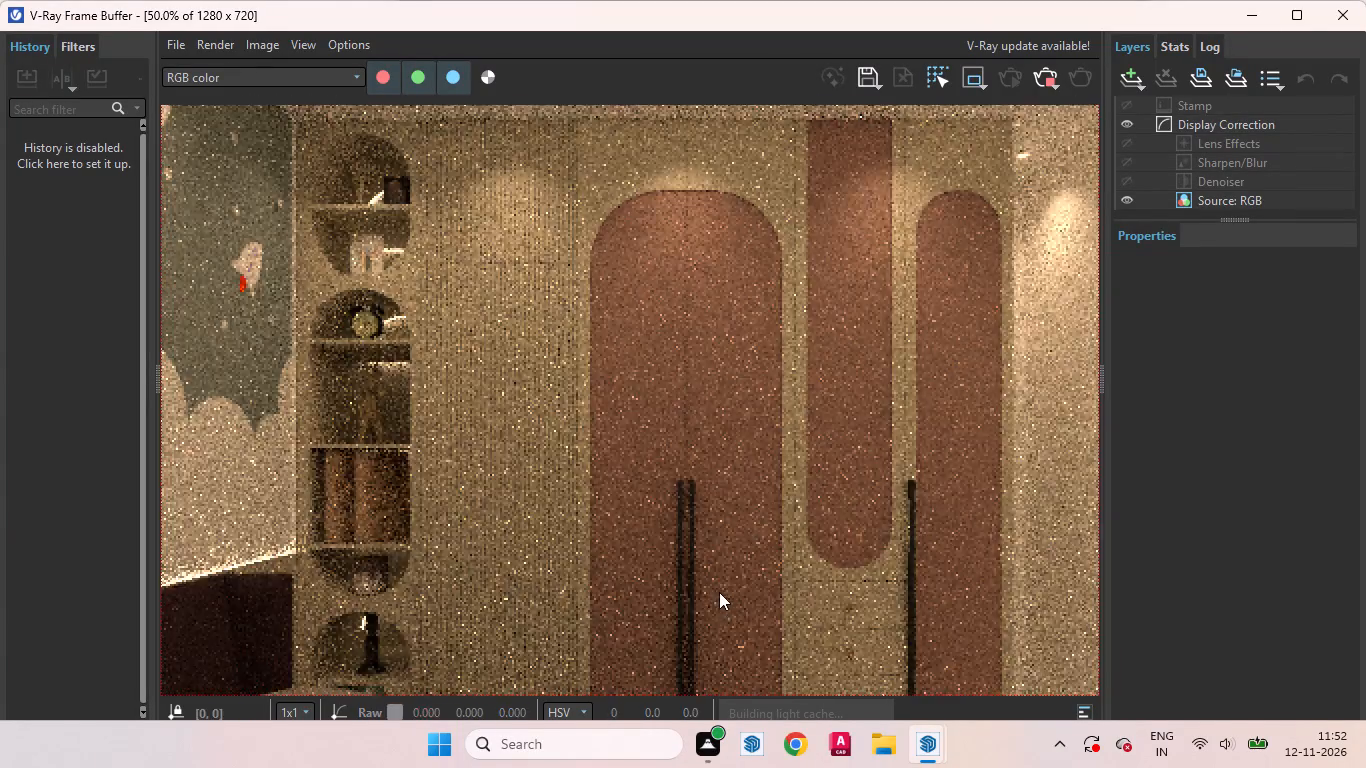
scroll(552, 279, up, 1)
scroll(570, 392, down, 1)
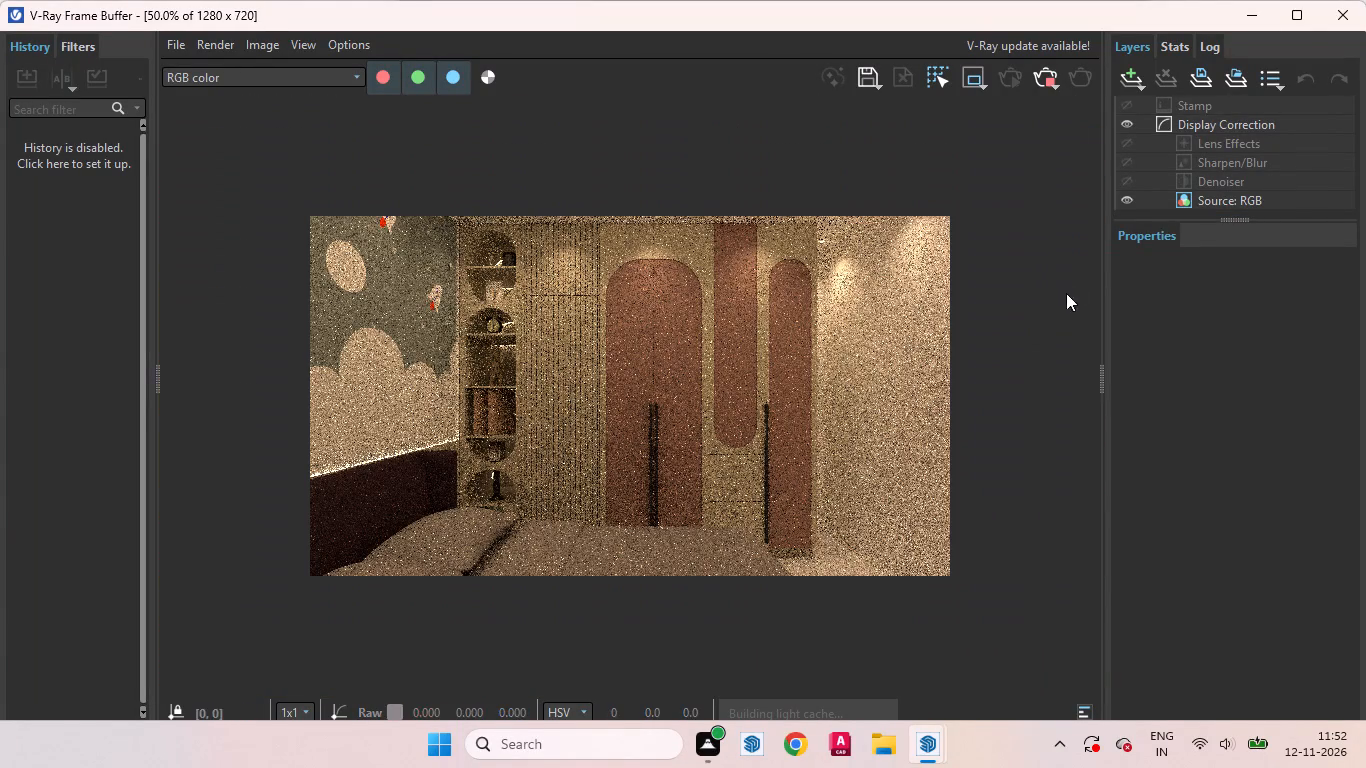
scroll(778, 240, up, 1)
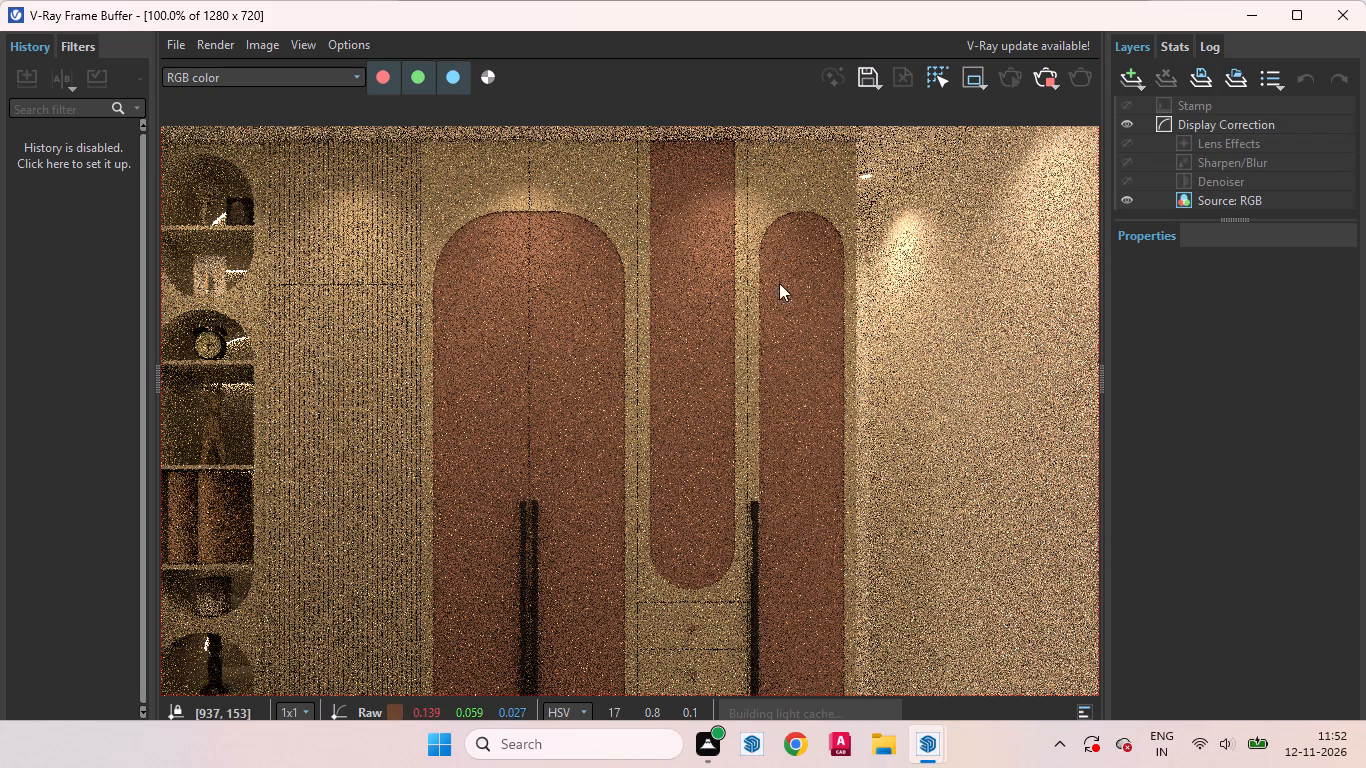
scroll(843, 317, down, 1)
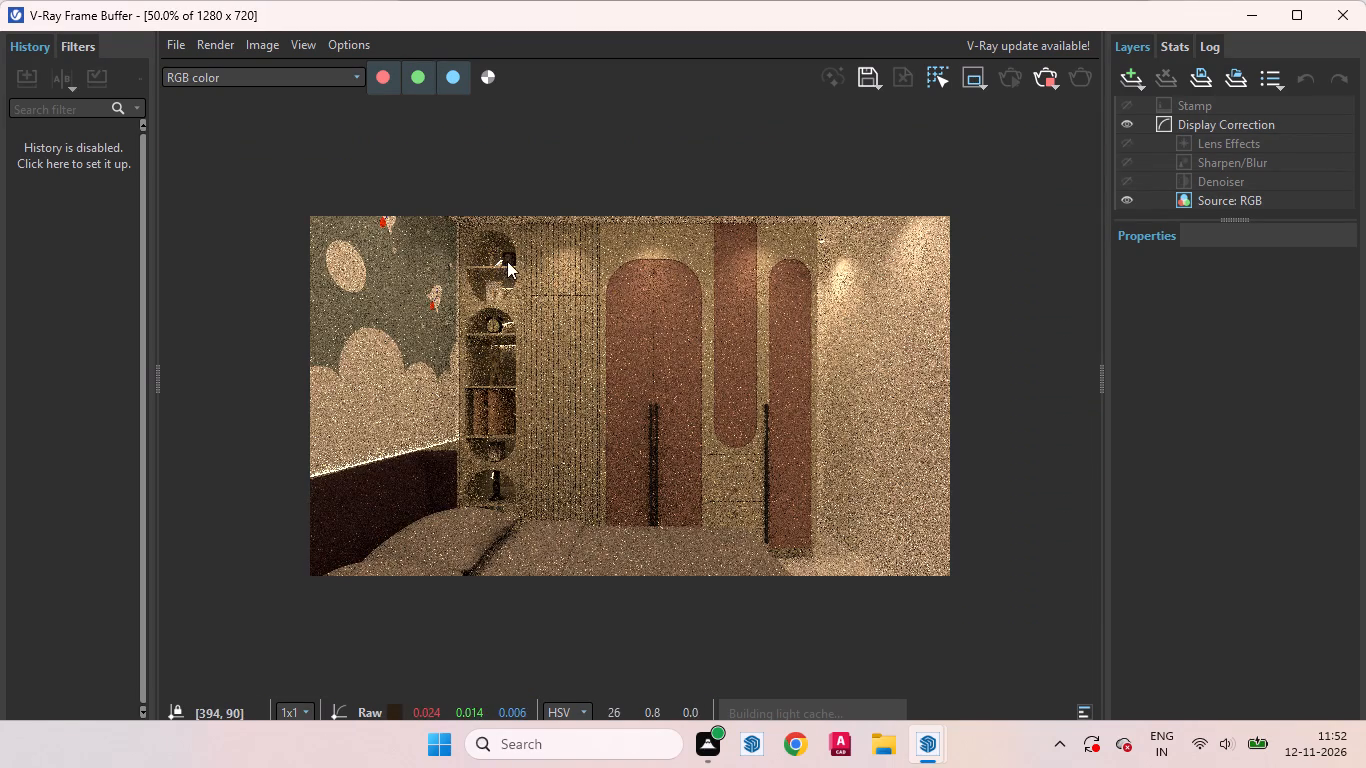
scroll(507, 261, up, 1)
scroll(550, 308, down, 1)
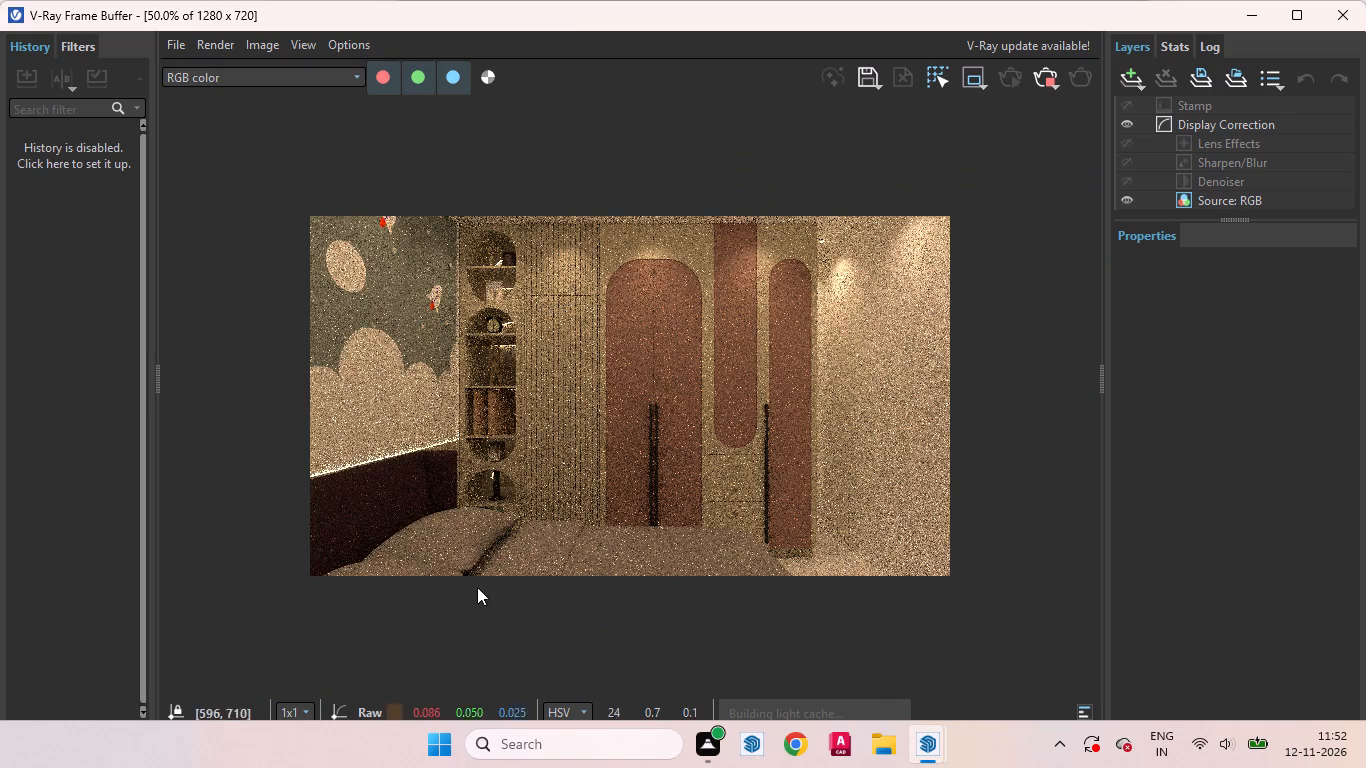
Examine the headboard light strip, bedding and lower shelf niches up close in the render.
scroll(475, 481, up, 1)
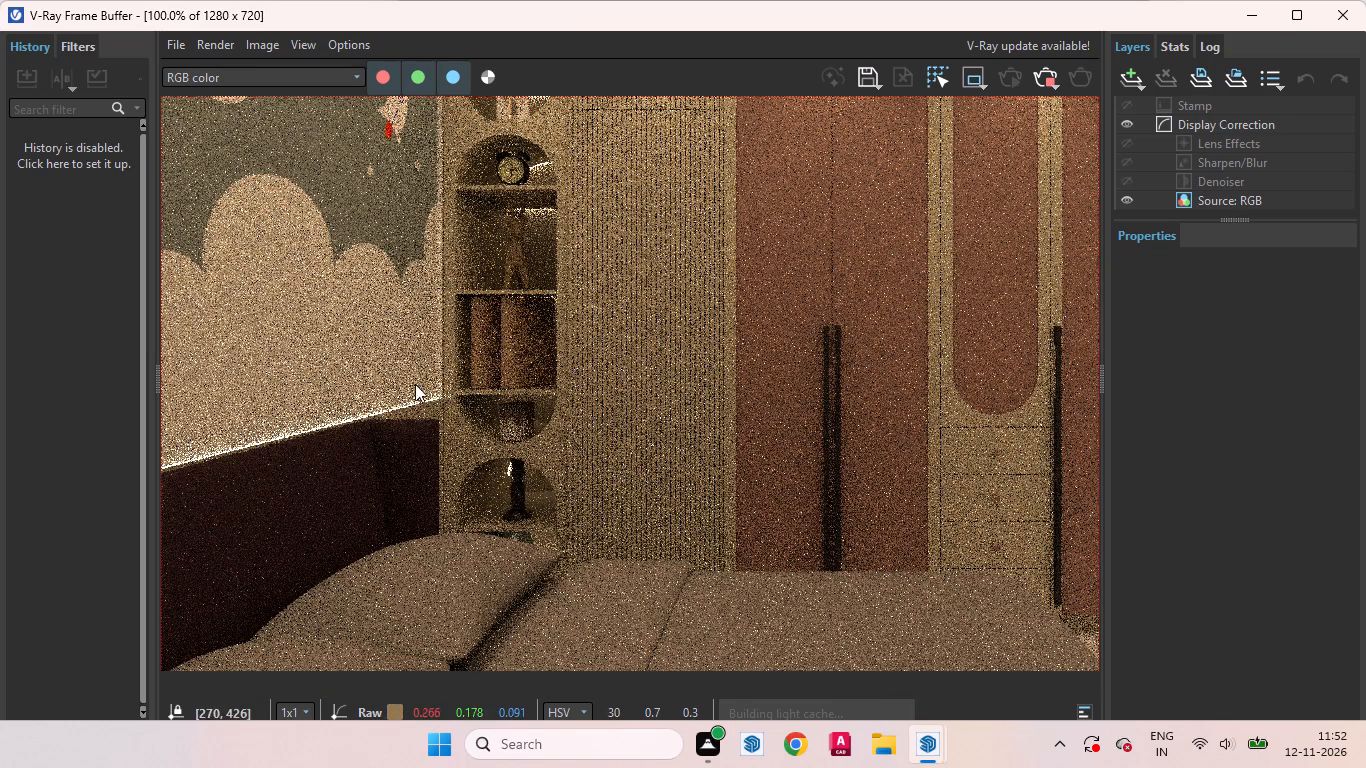
scroll(430, 392, up, 3)
scroll(522, 458, down, 2)
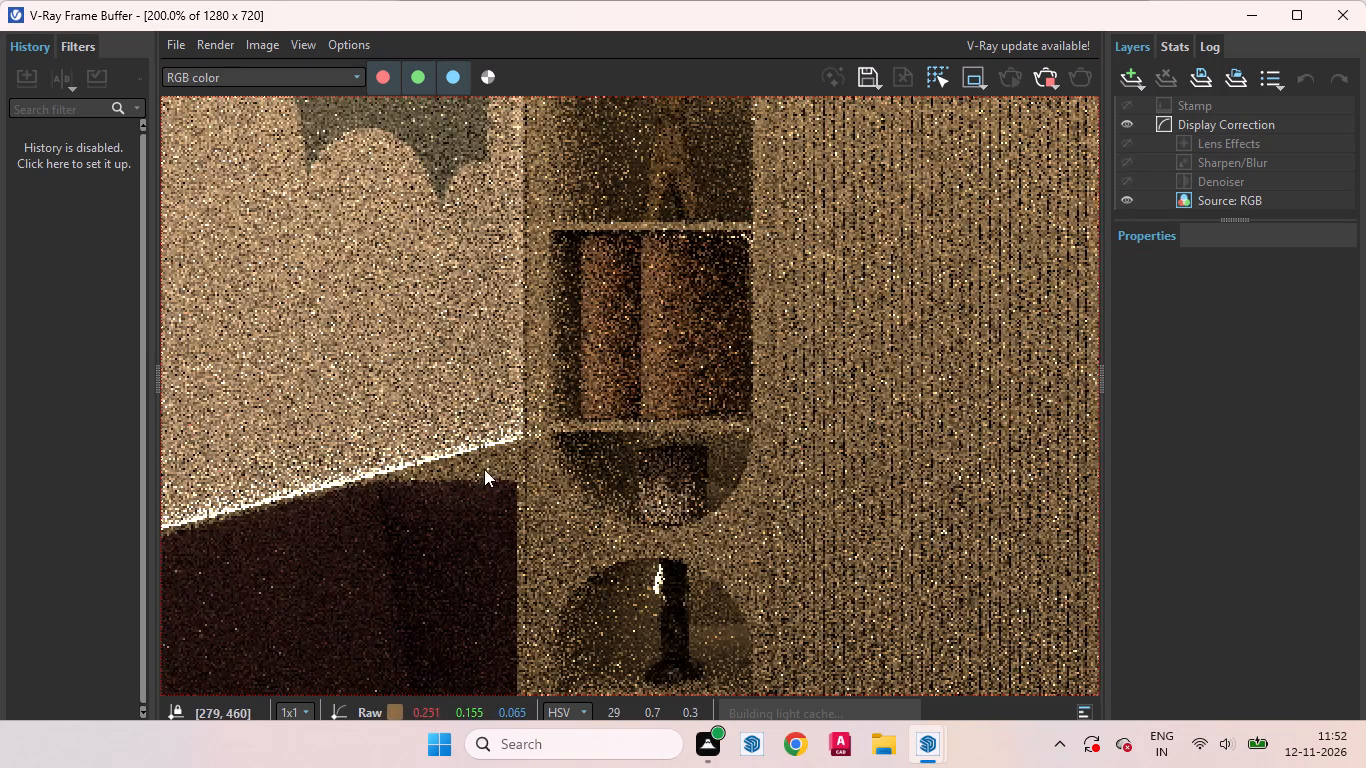
scroll(484, 471, down, 3)
scroll(728, 431, up, 1)
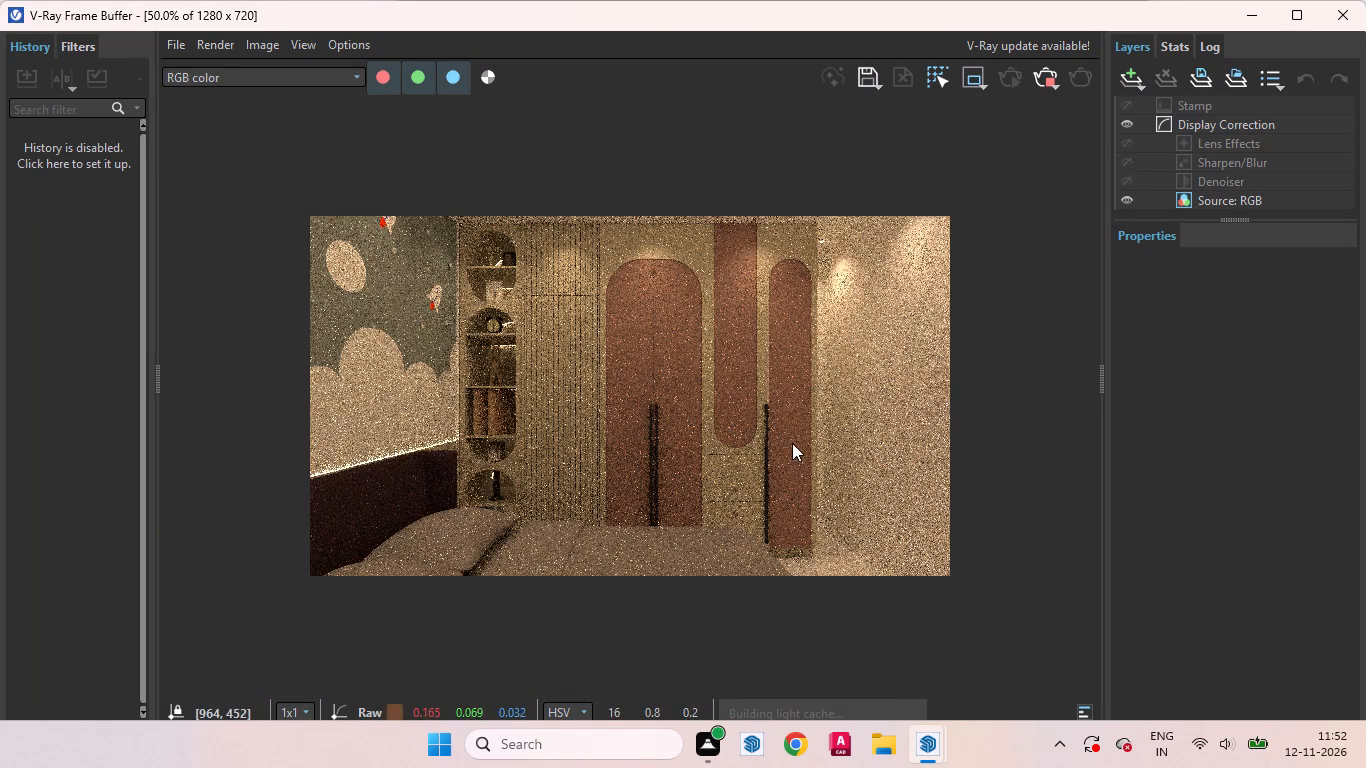
middle_drag(738, 430, 634, 341)
scroll(482, 551, up, 1)
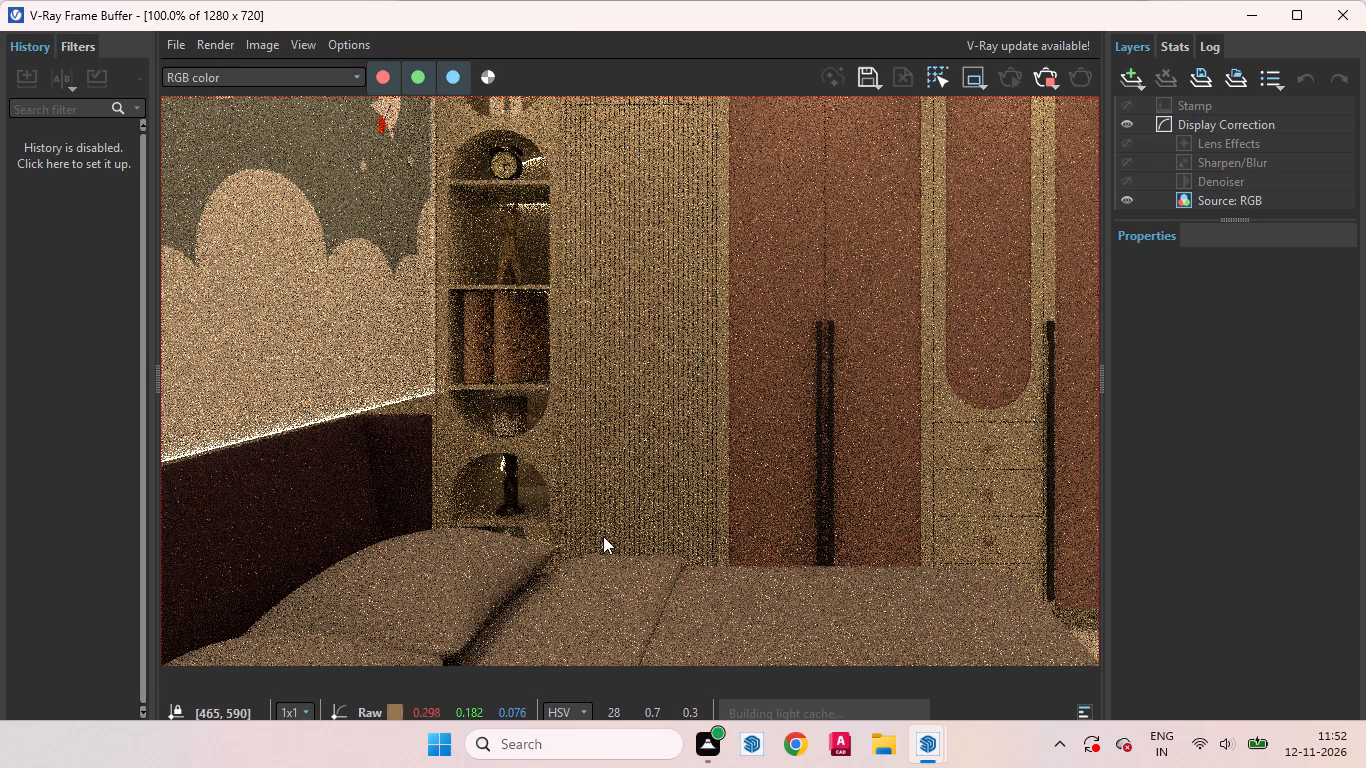
scroll(651, 545, down, 2)
scroll(623, 455, up, 1)
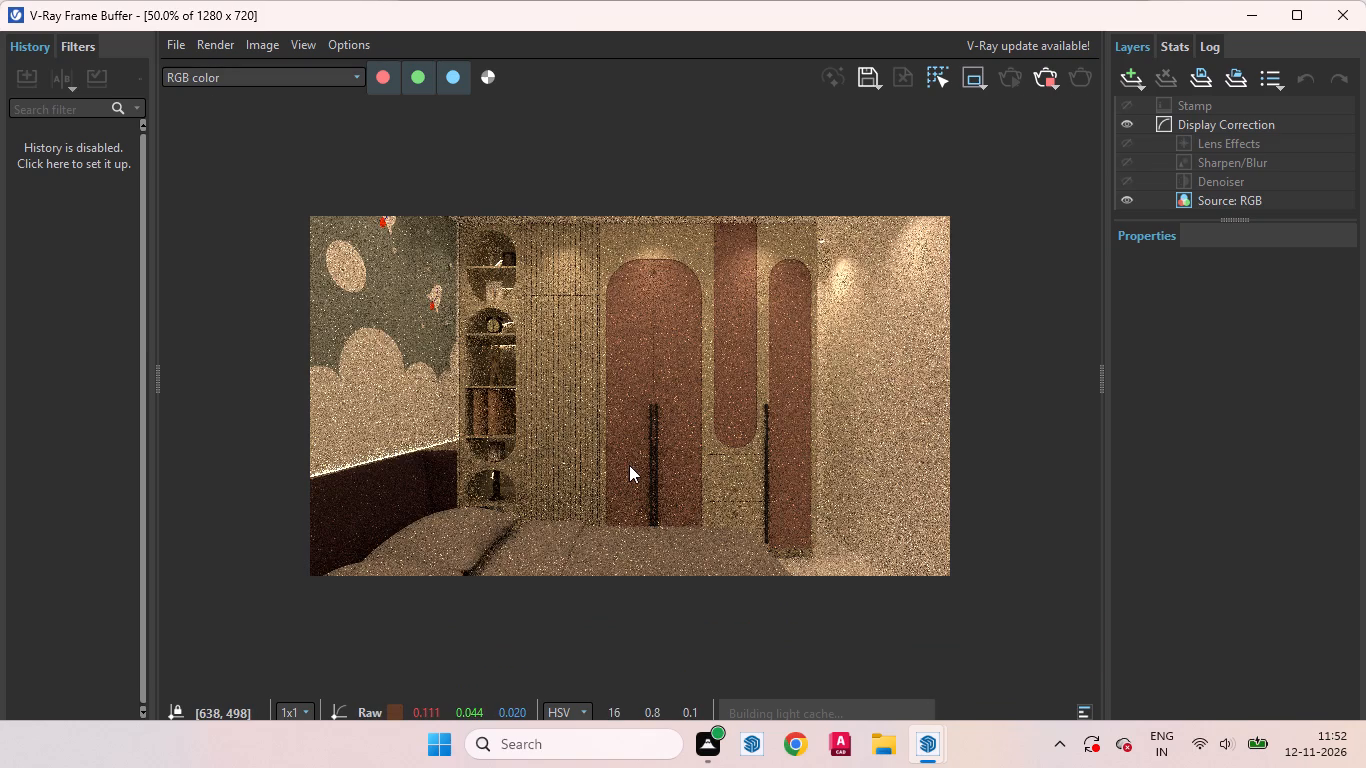
scroll(629, 465, down, 1)
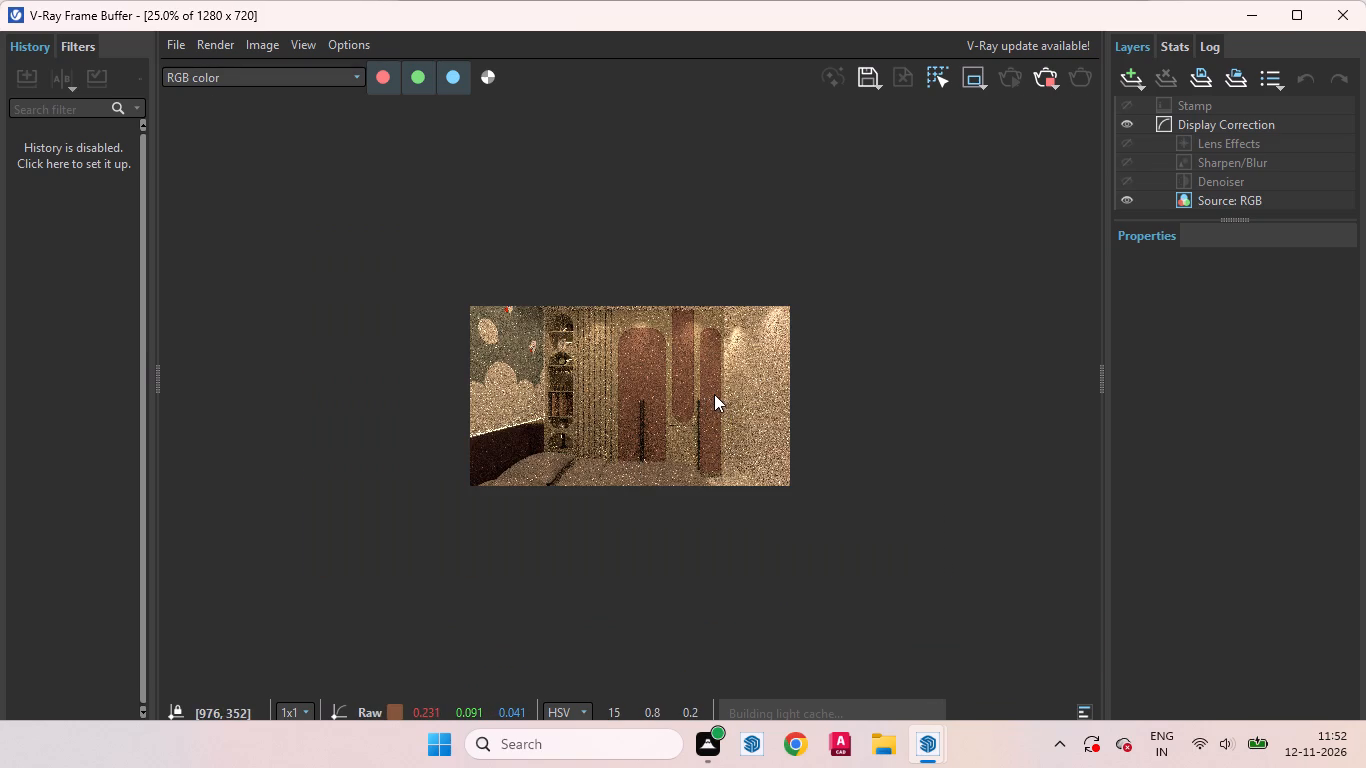
Examine the fluted wardrobe panel and the arched doors under the ceiling spotlights in the render.
scroll(569, 407, up, 1)
scroll(542, 304, up, 1)
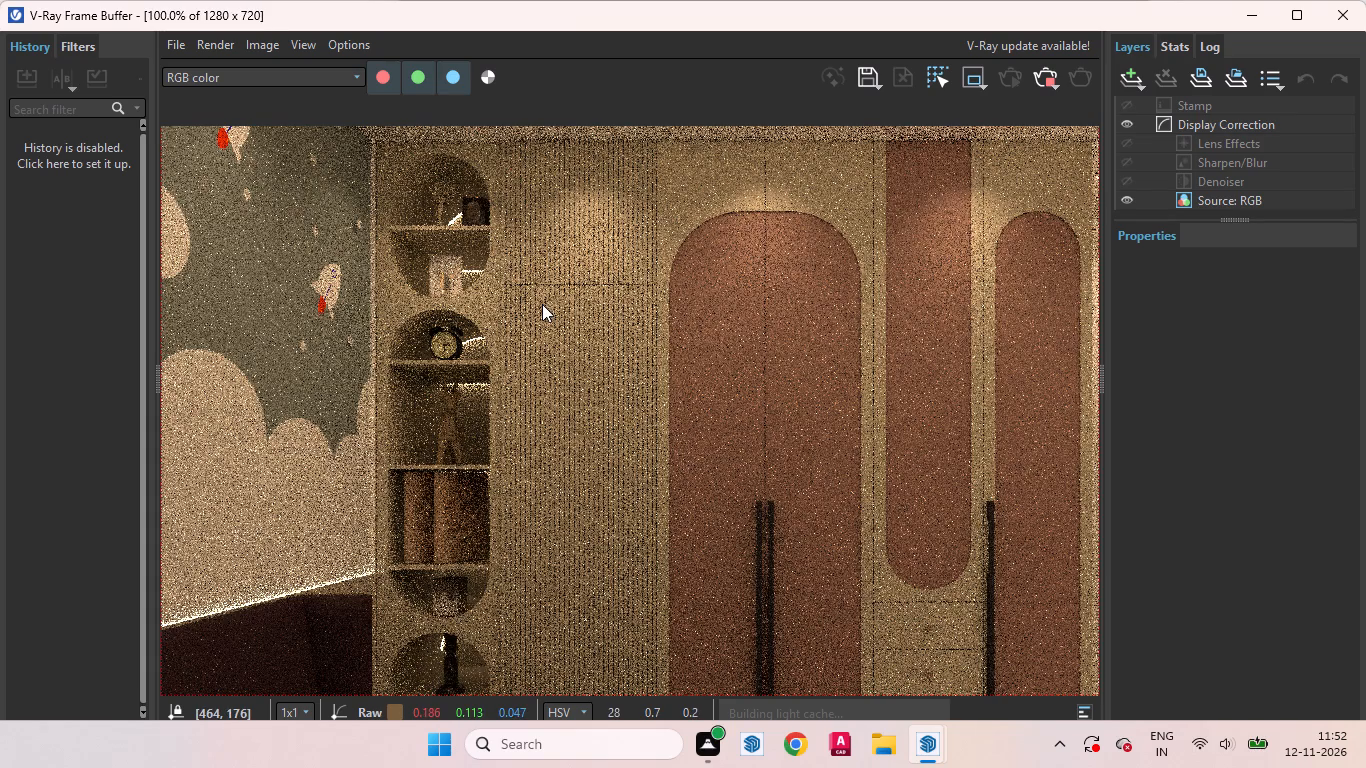
scroll(567, 279, up, 1)
scroll(623, 365, down, 1)
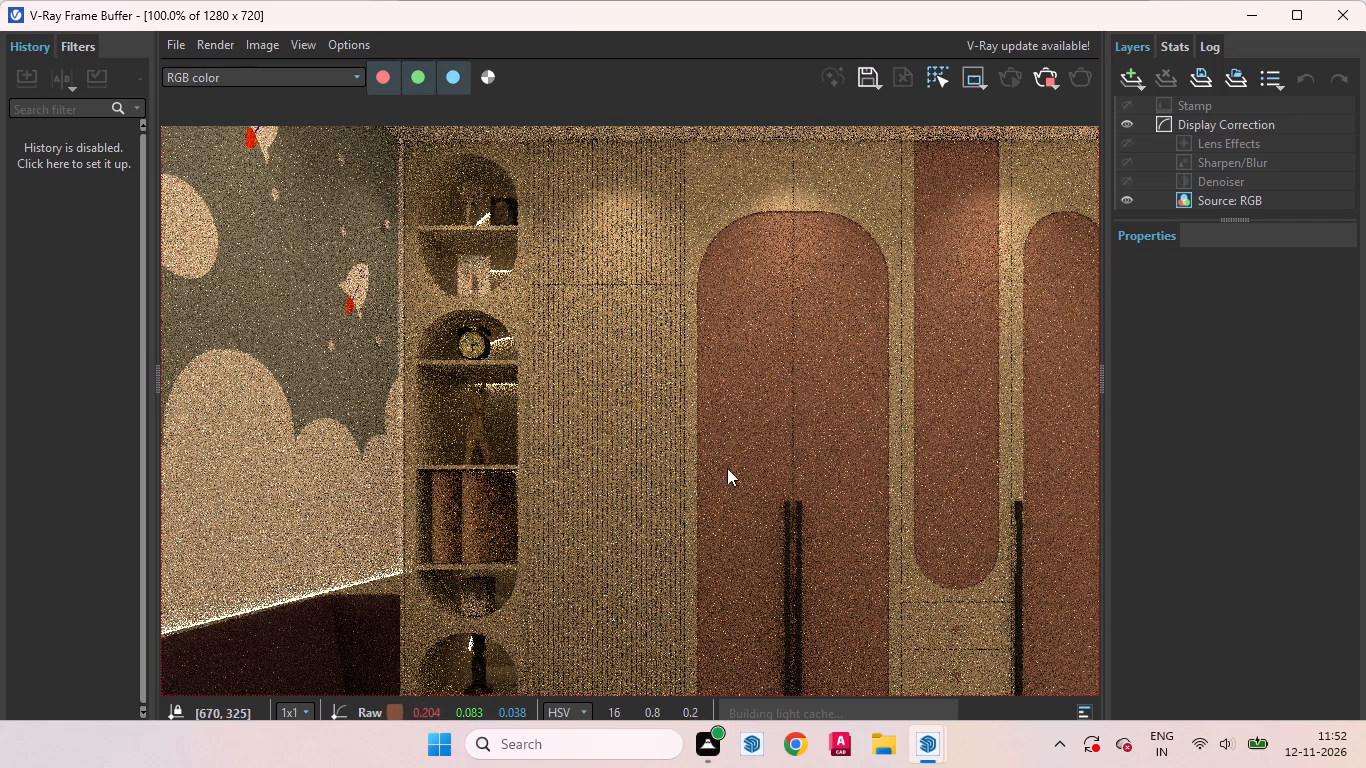
scroll(791, 232, up, 1)
scroll(665, 275, down, 1)
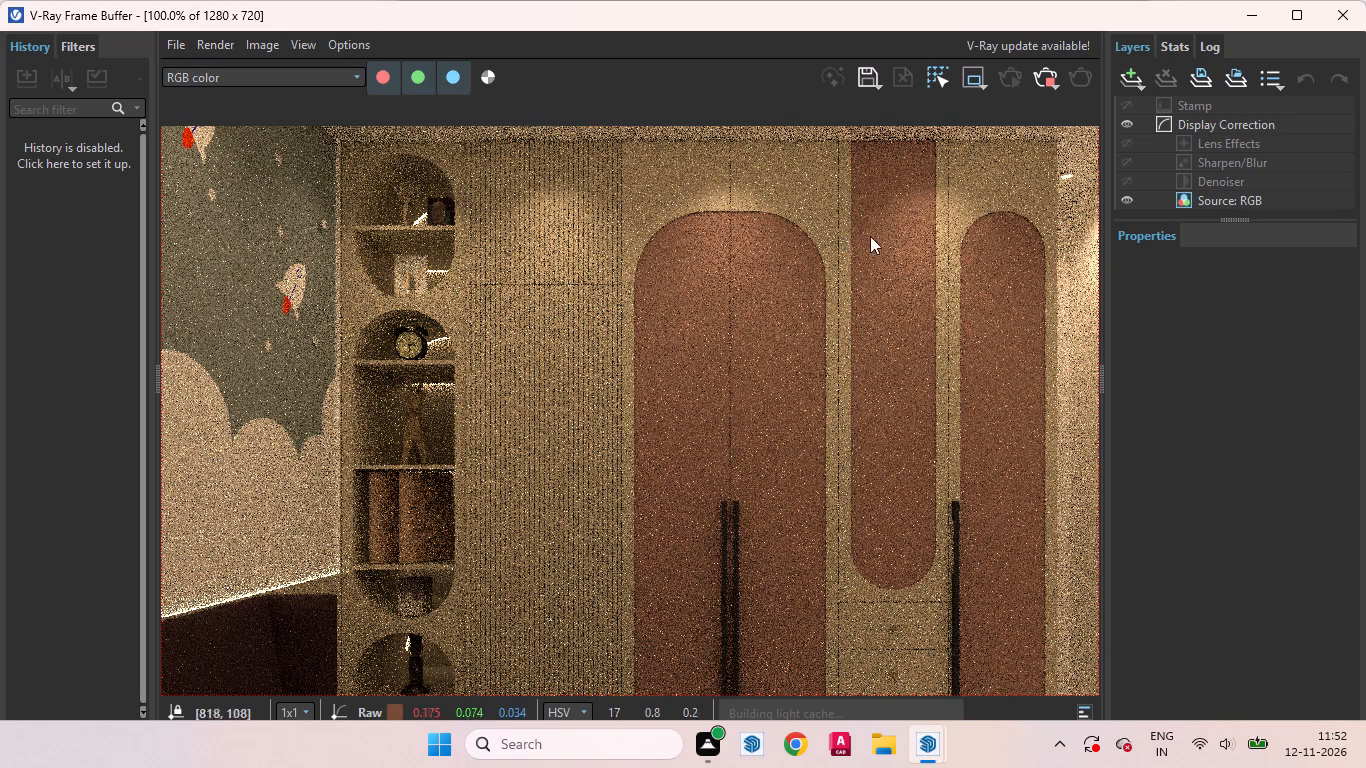
scroll(623, 251, down, 2)
scroll(693, 348, up, 1)
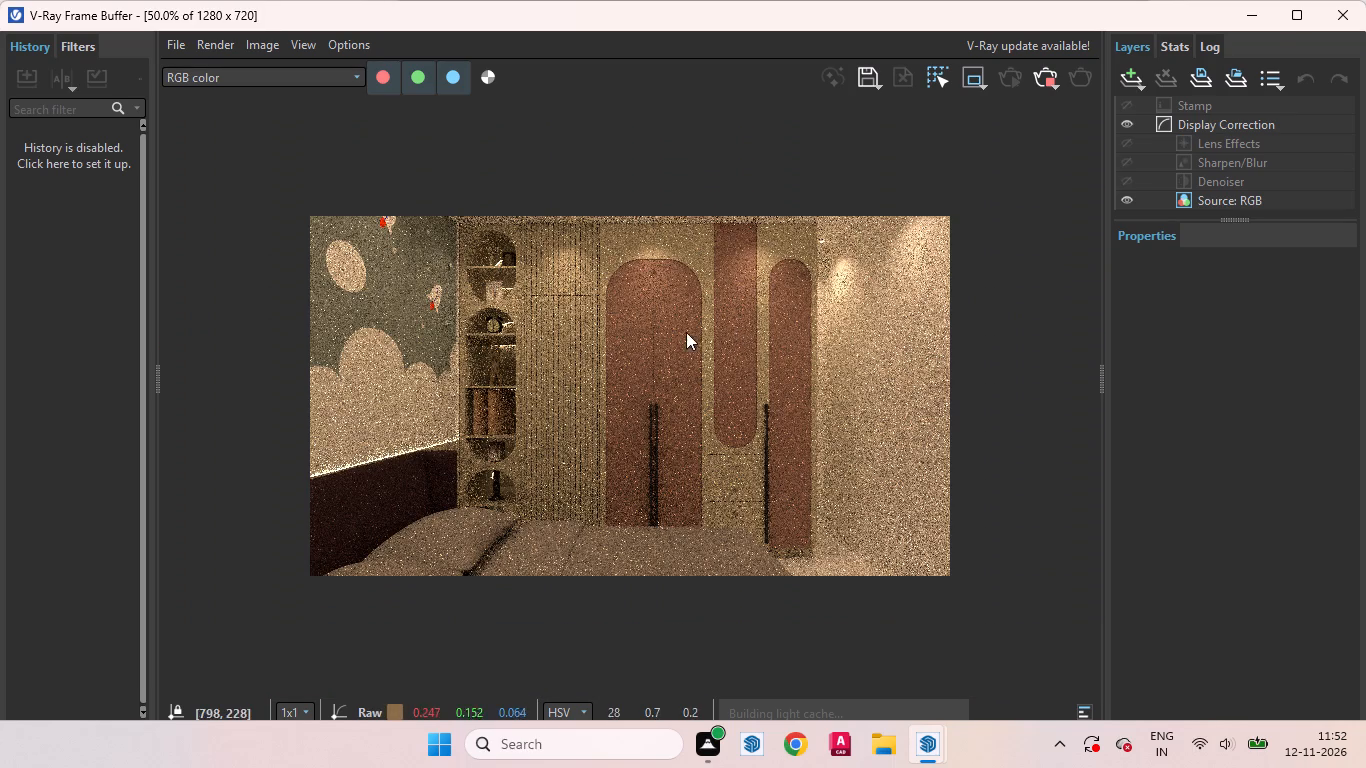
scroll(853, 294, up, 1)
scroll(832, 341, down, 1)
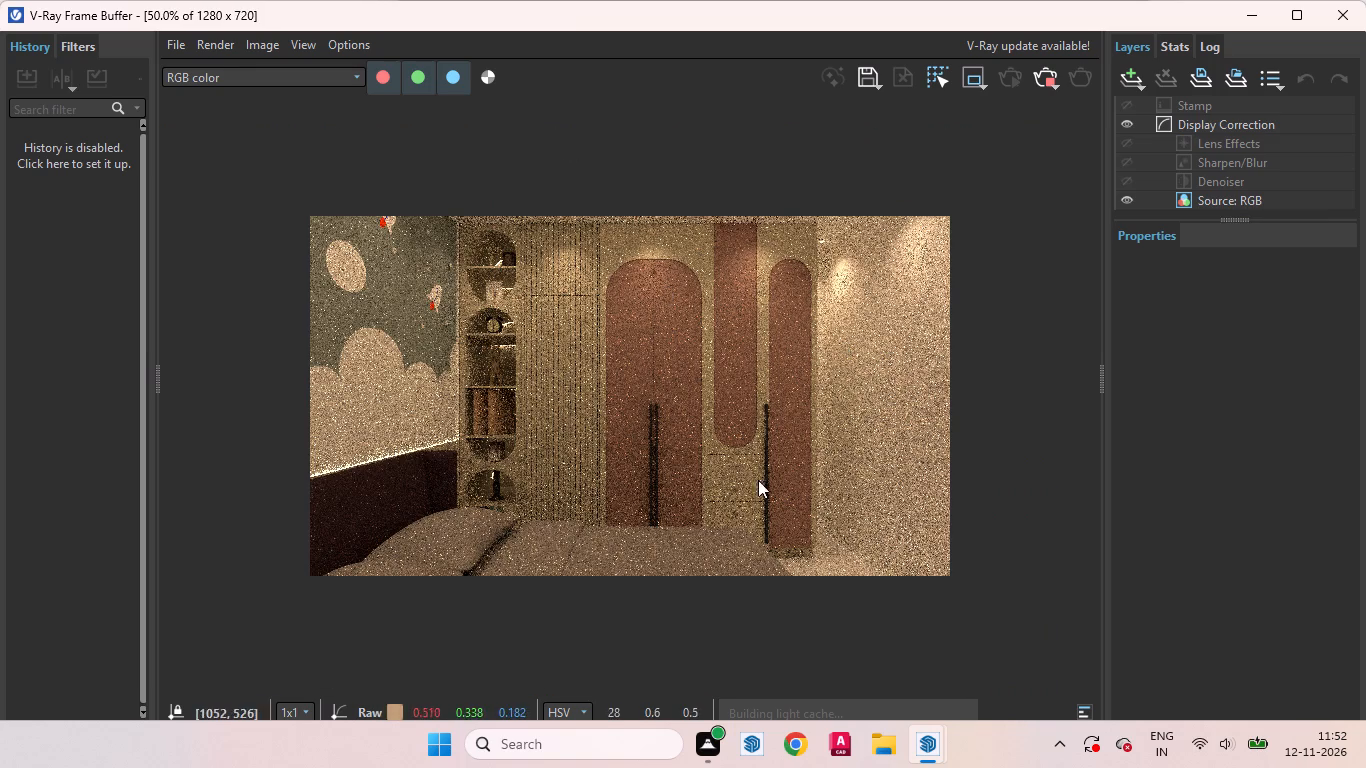
scroll(542, 282, up, 1)
scroll(773, 406, down, 1)
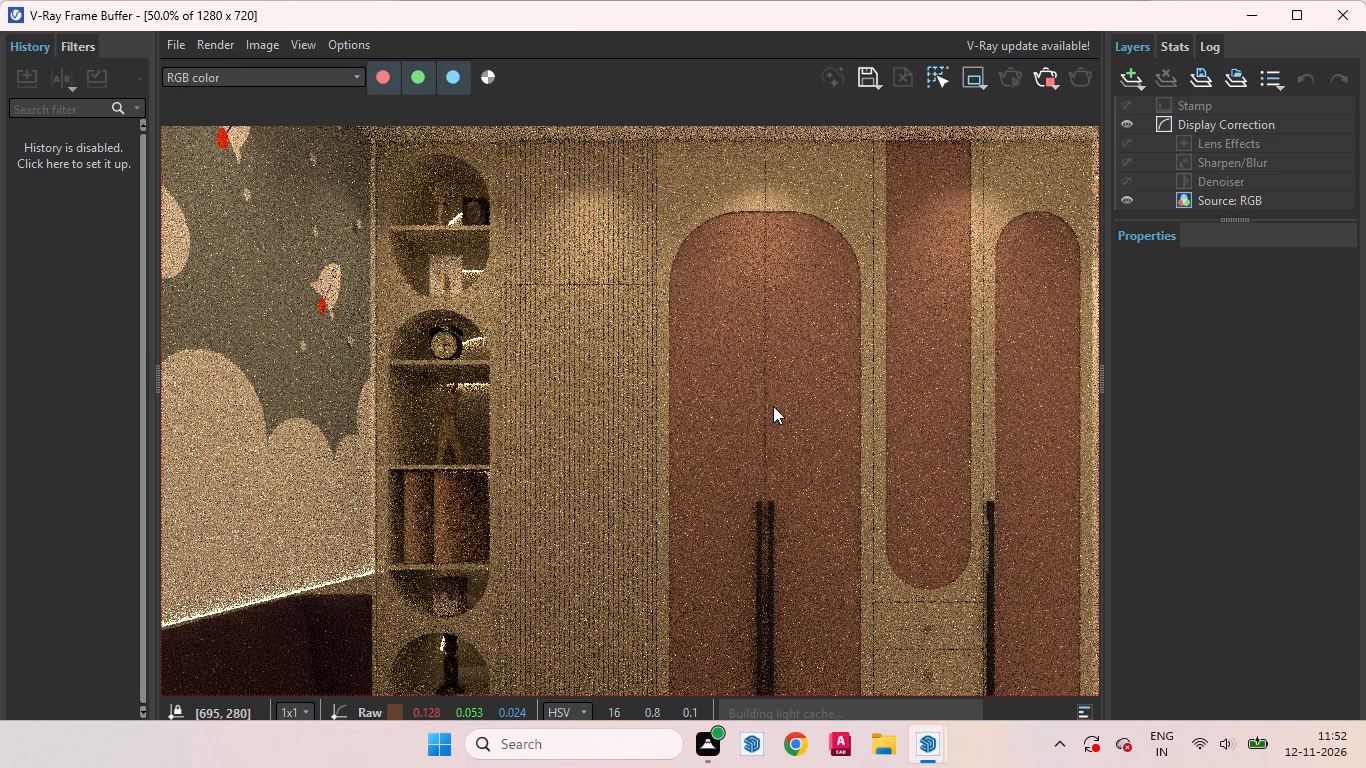
scroll(563, 334, up, 1)
scroll(841, 411, down, 1)
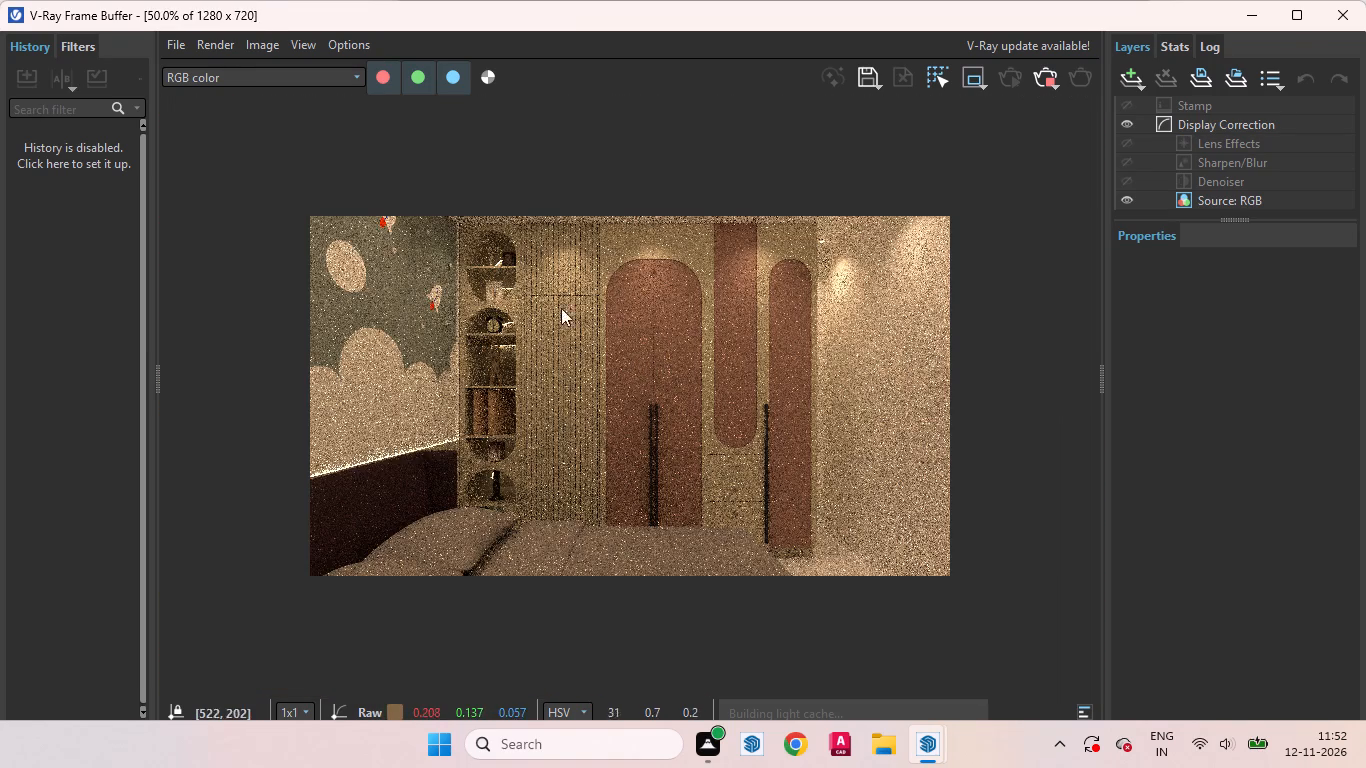
Check the decor and lighting inside the open shelf niches beside the fluted panel in the render.
scroll(415, 279, up, 1)
scroll(584, 587, up, 1)
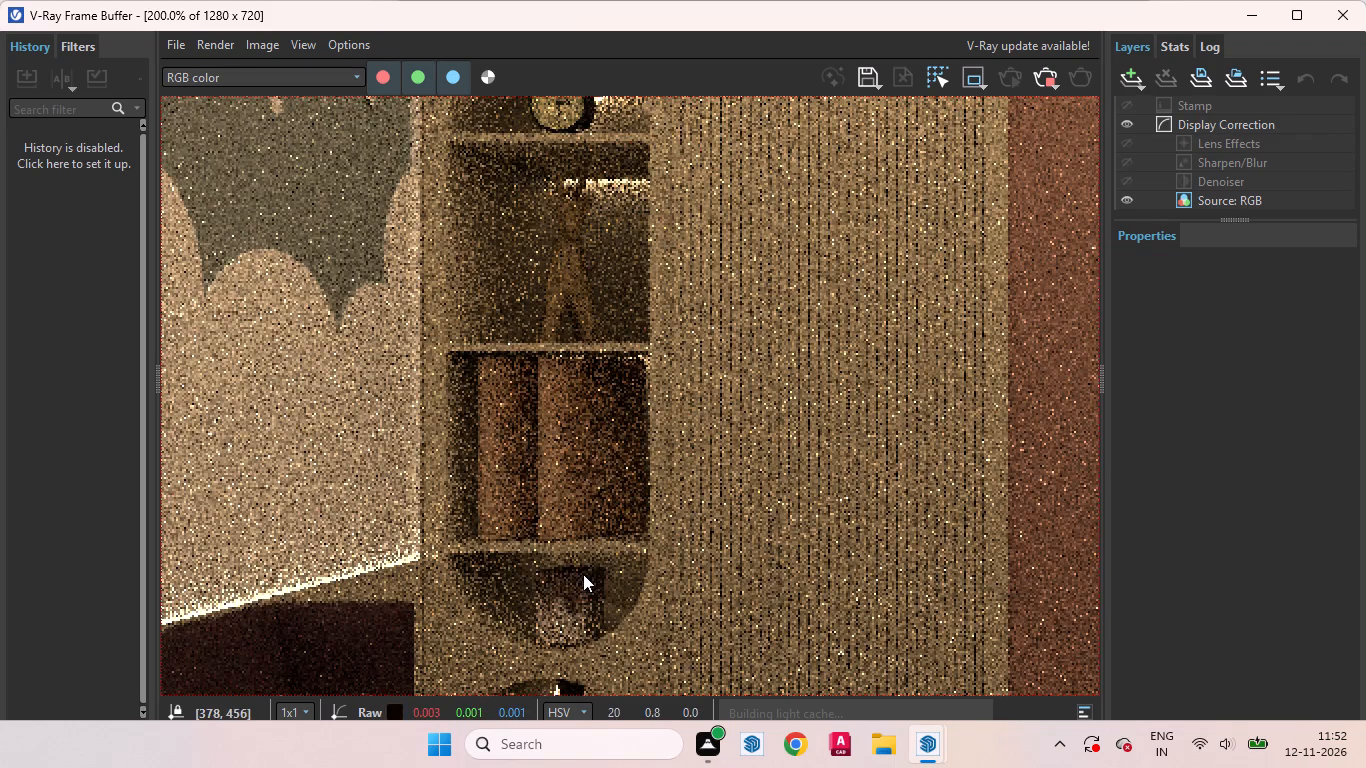
scroll(514, 526, down, 2)
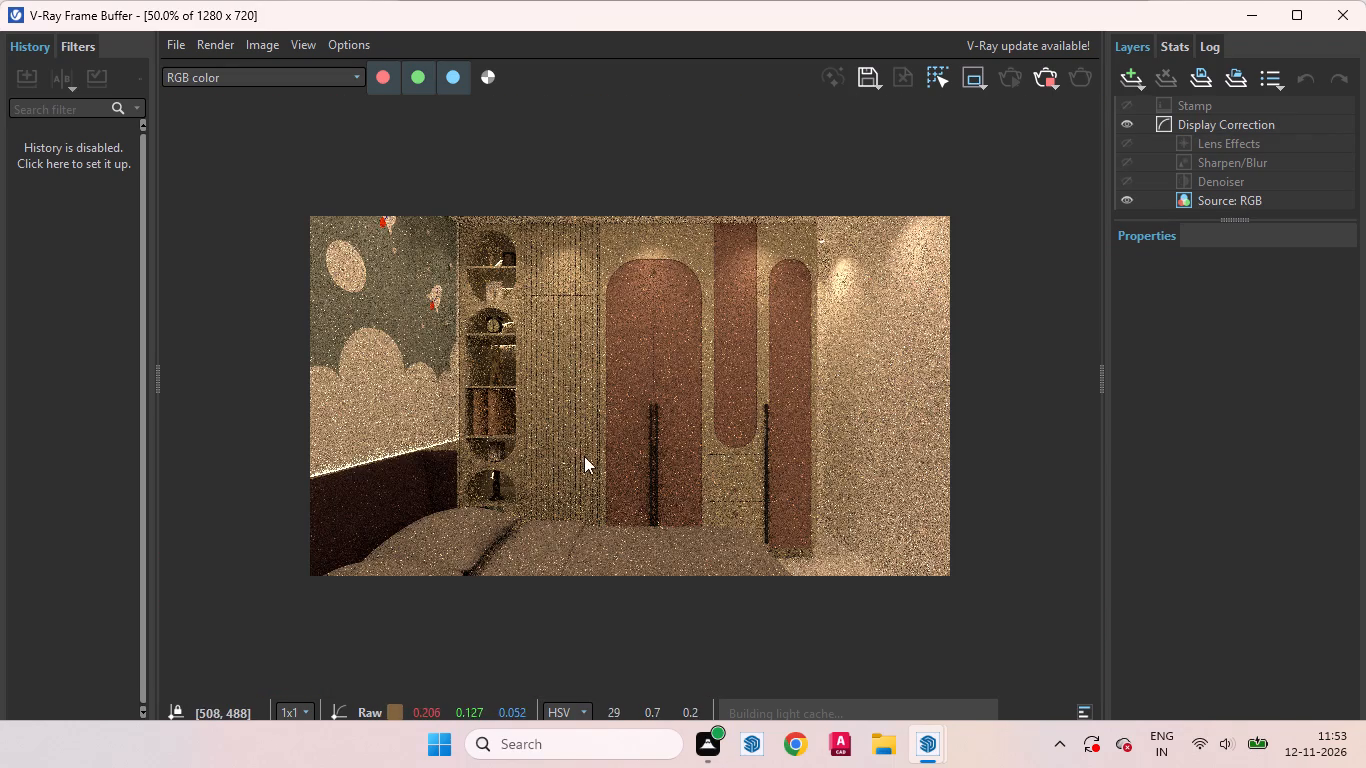
middle_drag(583, 464, 436, 526)
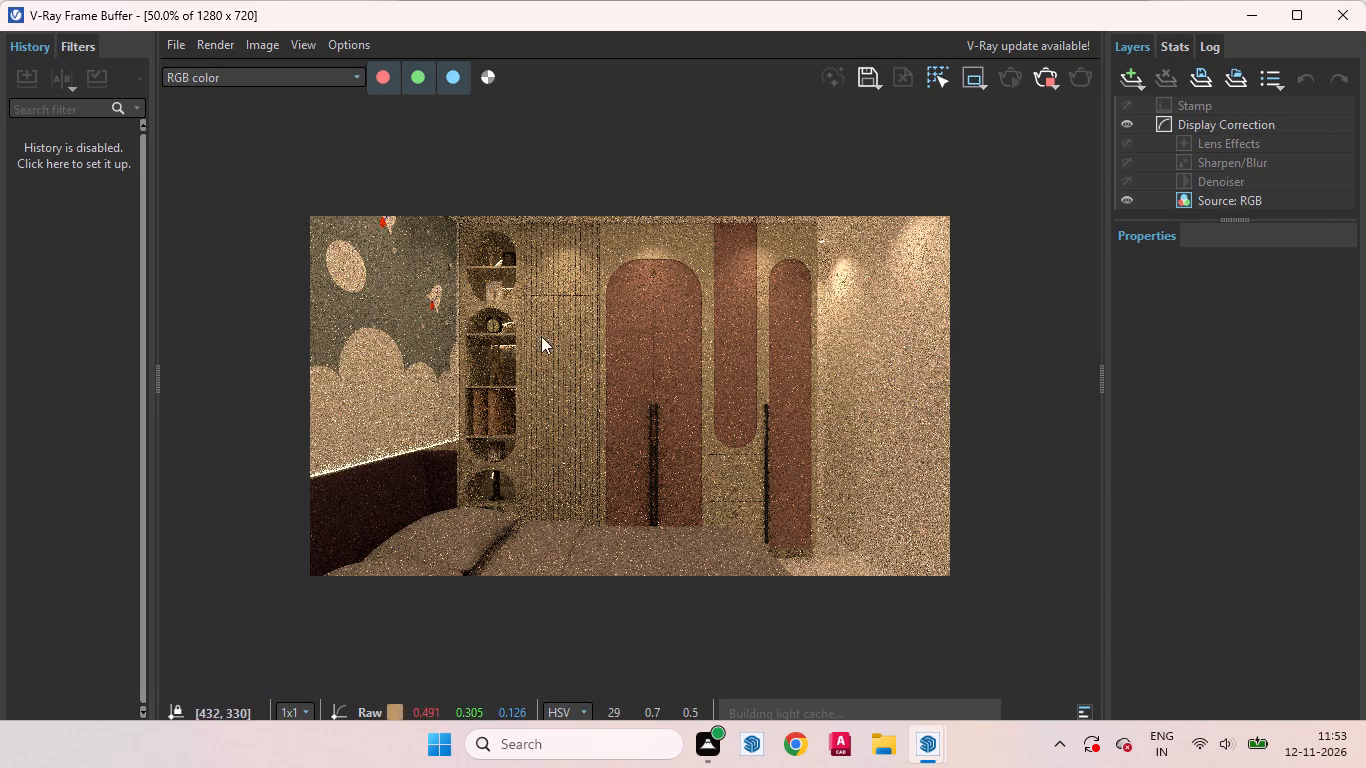
scroll(506, 268, up, 1)
scroll(514, 273, down, 1)
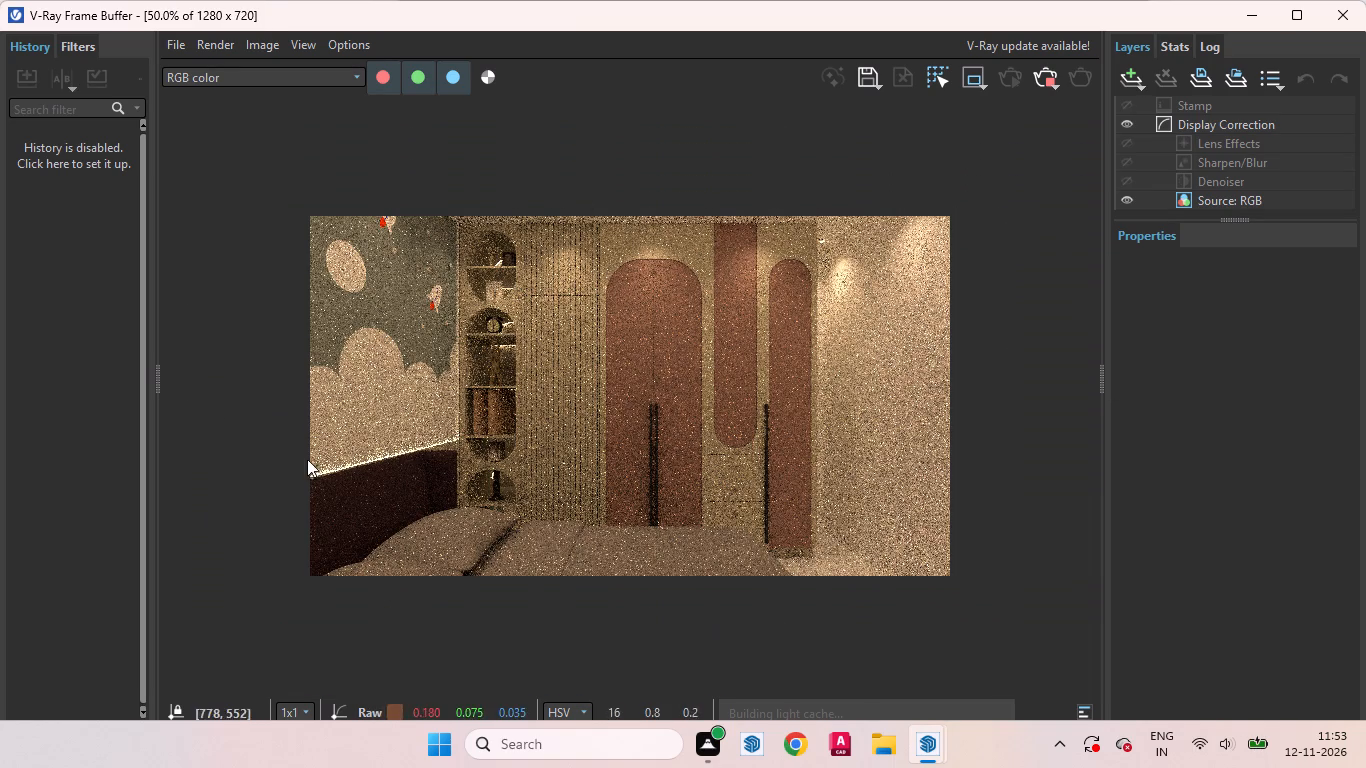
Inspect the wardrobe's drawers, black handles, door bottoms and the adjoining side wall and floor in the render.
scroll(816, 428, up, 1)
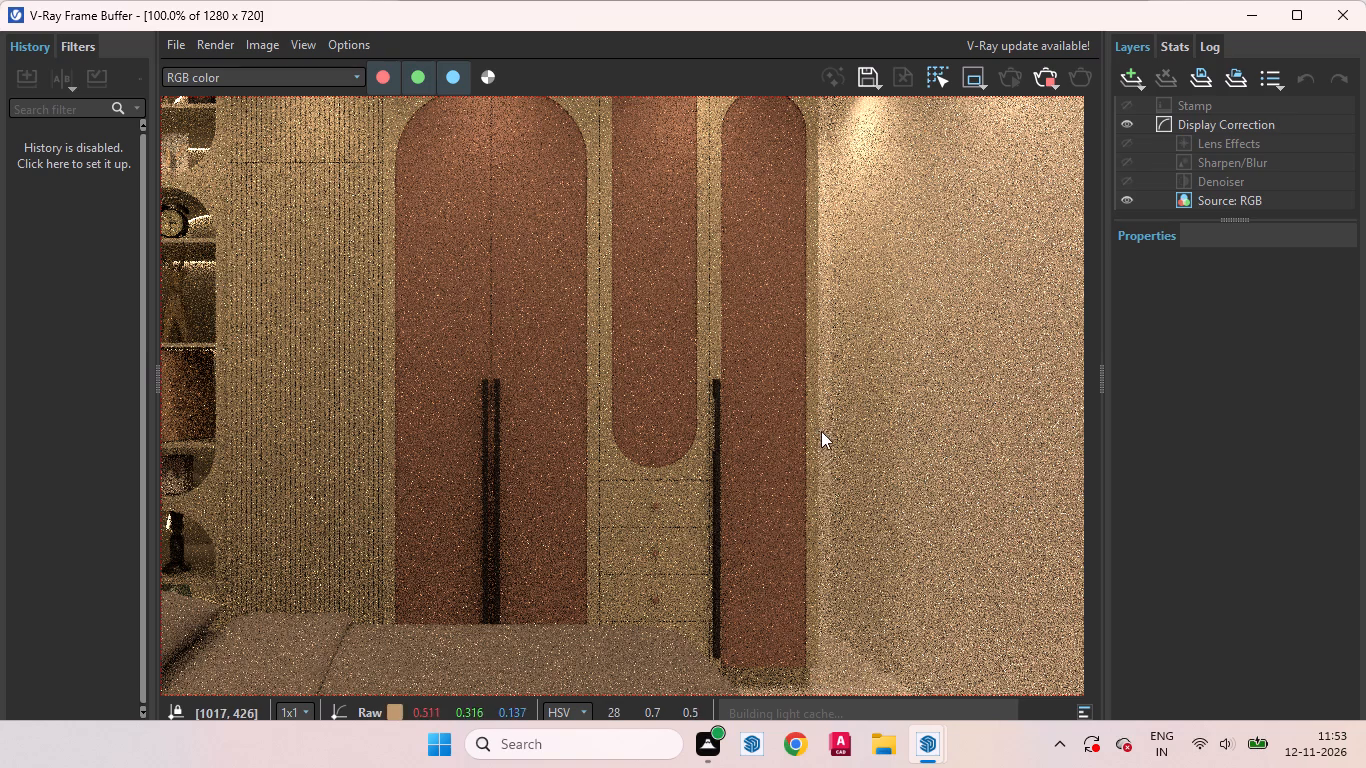
scroll(765, 468, up, 1)
scroll(724, 300, down, 1)
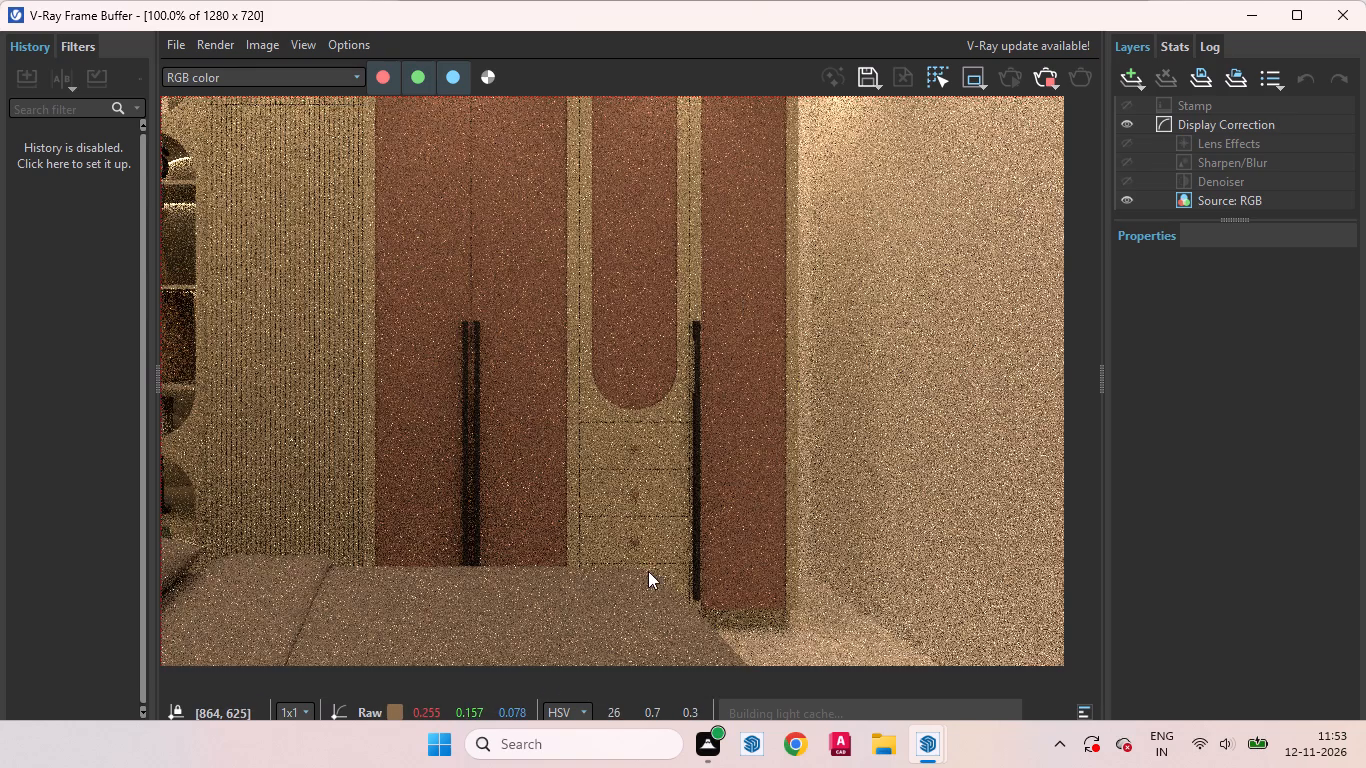
scroll(648, 571, up, 2)
scroll(857, 592, down, 2)
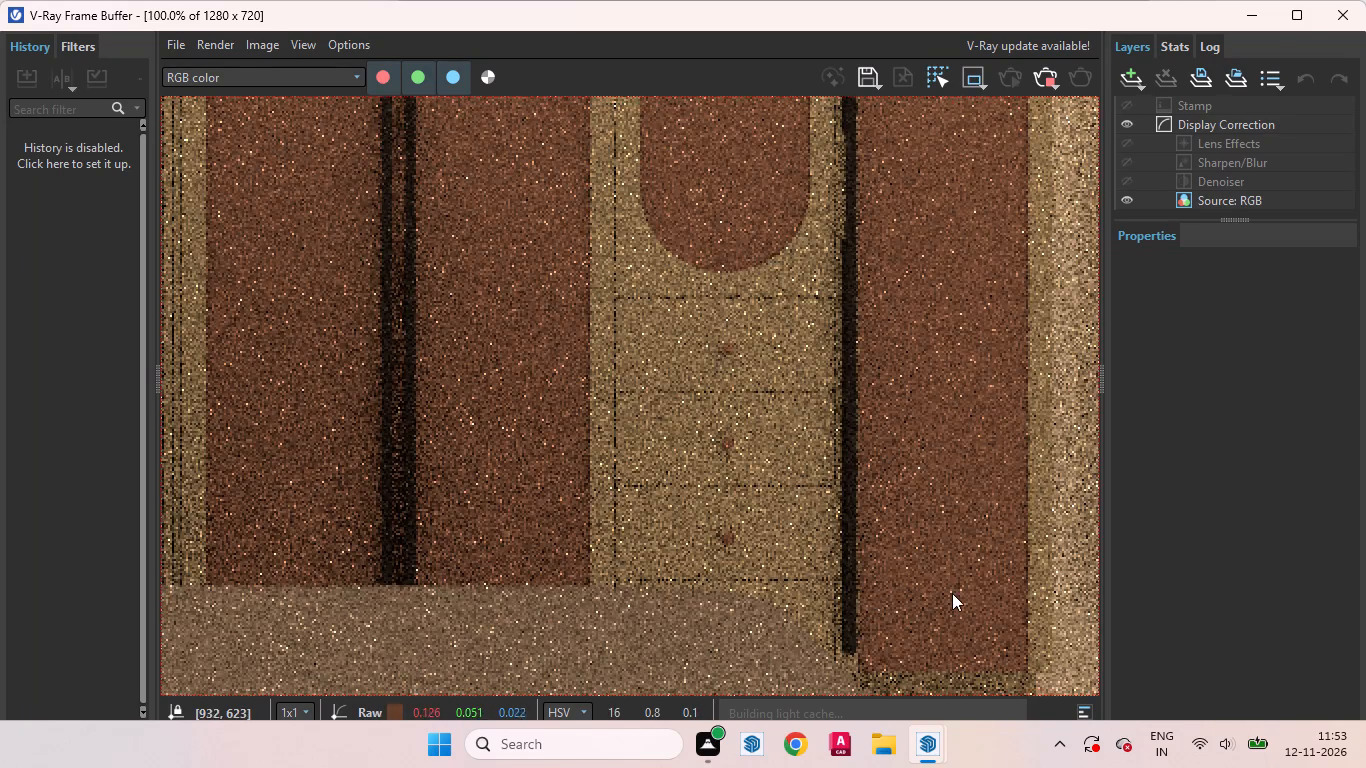
scroll(952, 593, down, 1)
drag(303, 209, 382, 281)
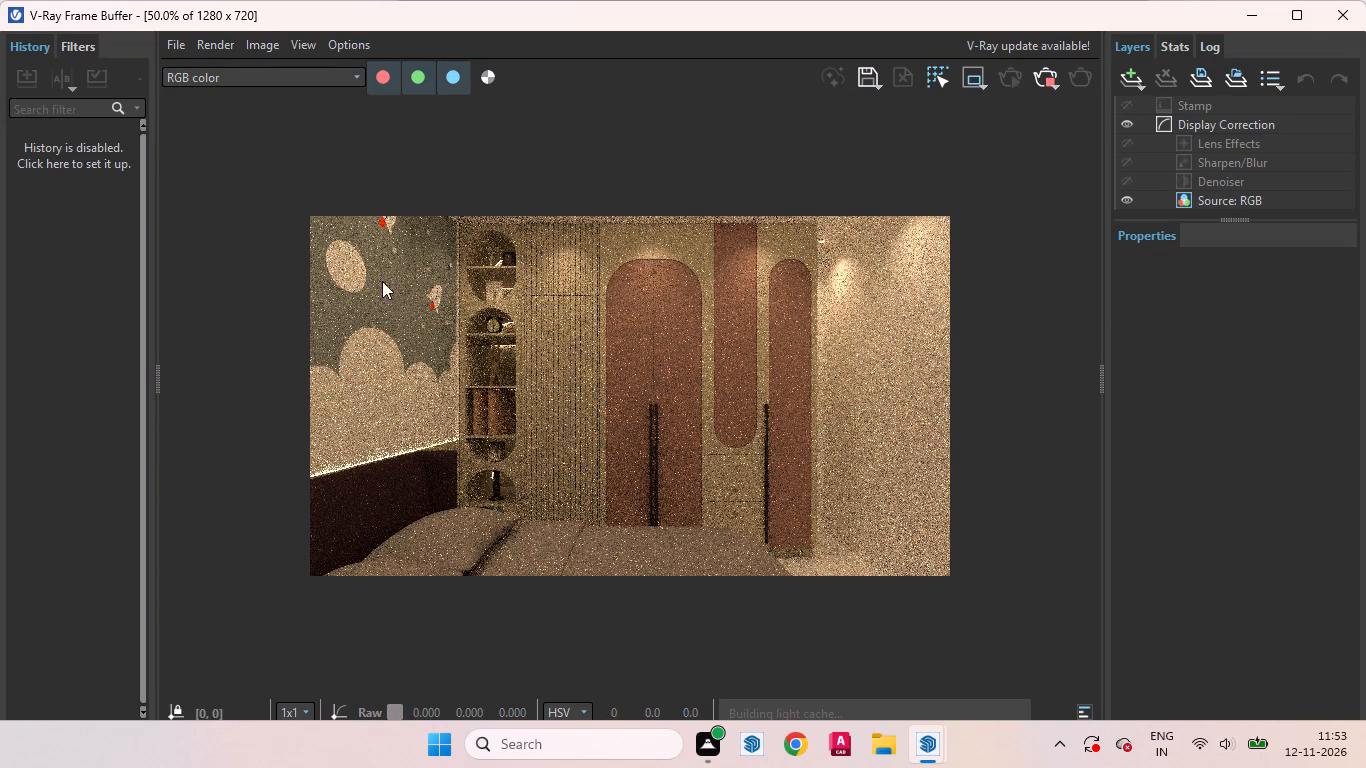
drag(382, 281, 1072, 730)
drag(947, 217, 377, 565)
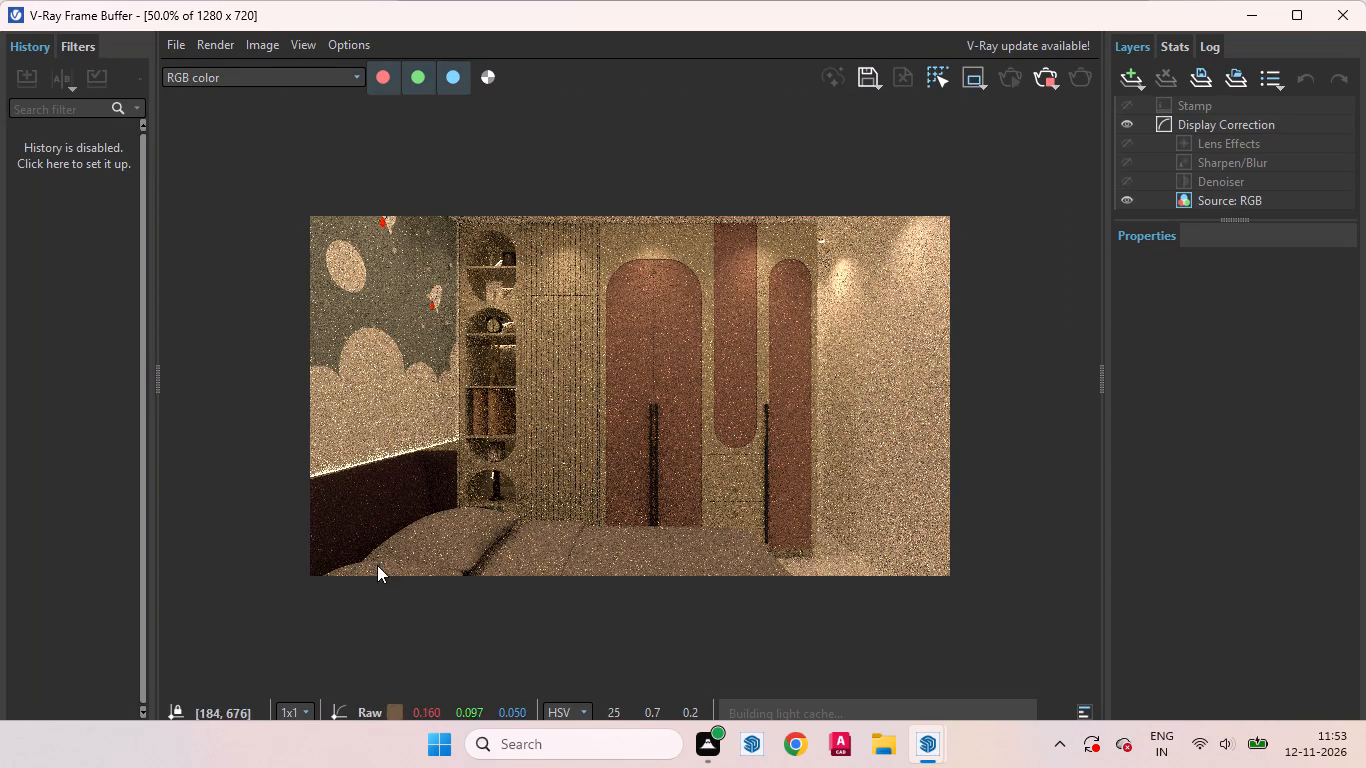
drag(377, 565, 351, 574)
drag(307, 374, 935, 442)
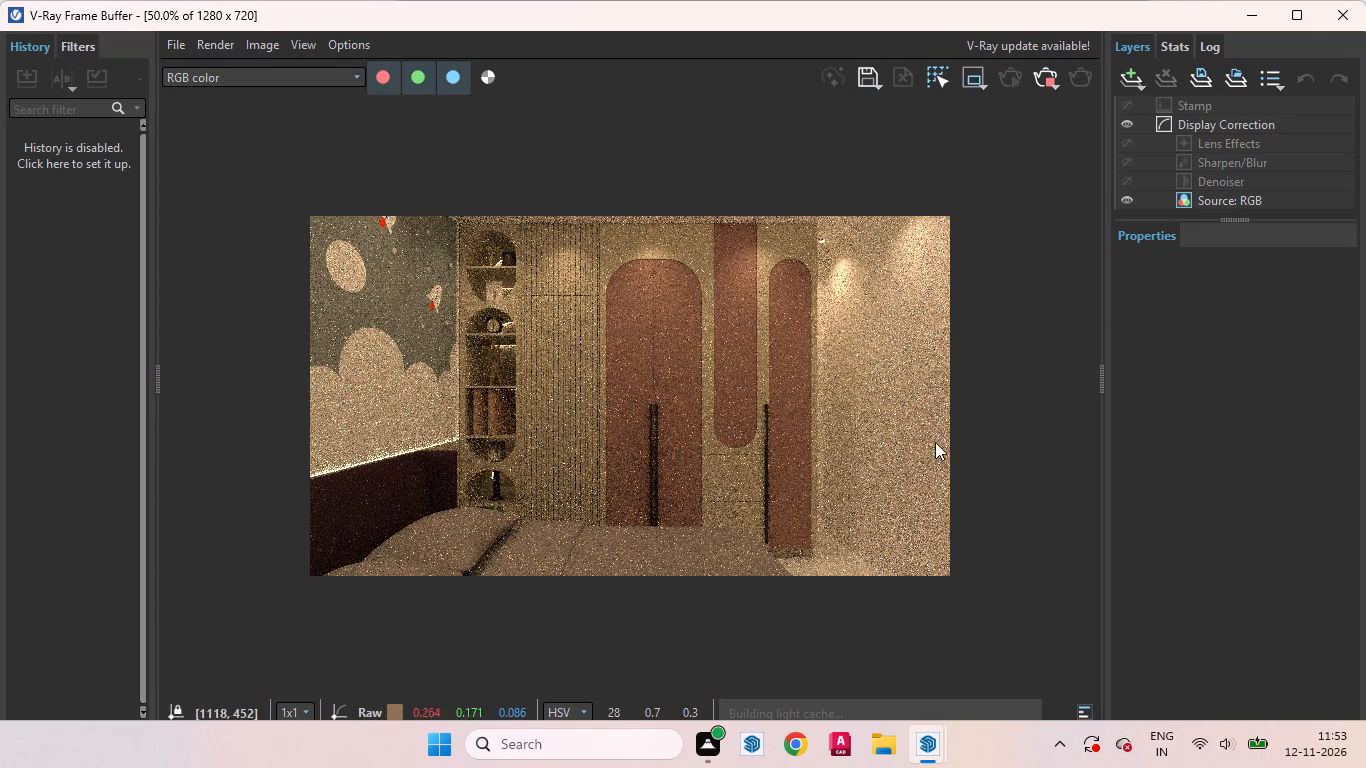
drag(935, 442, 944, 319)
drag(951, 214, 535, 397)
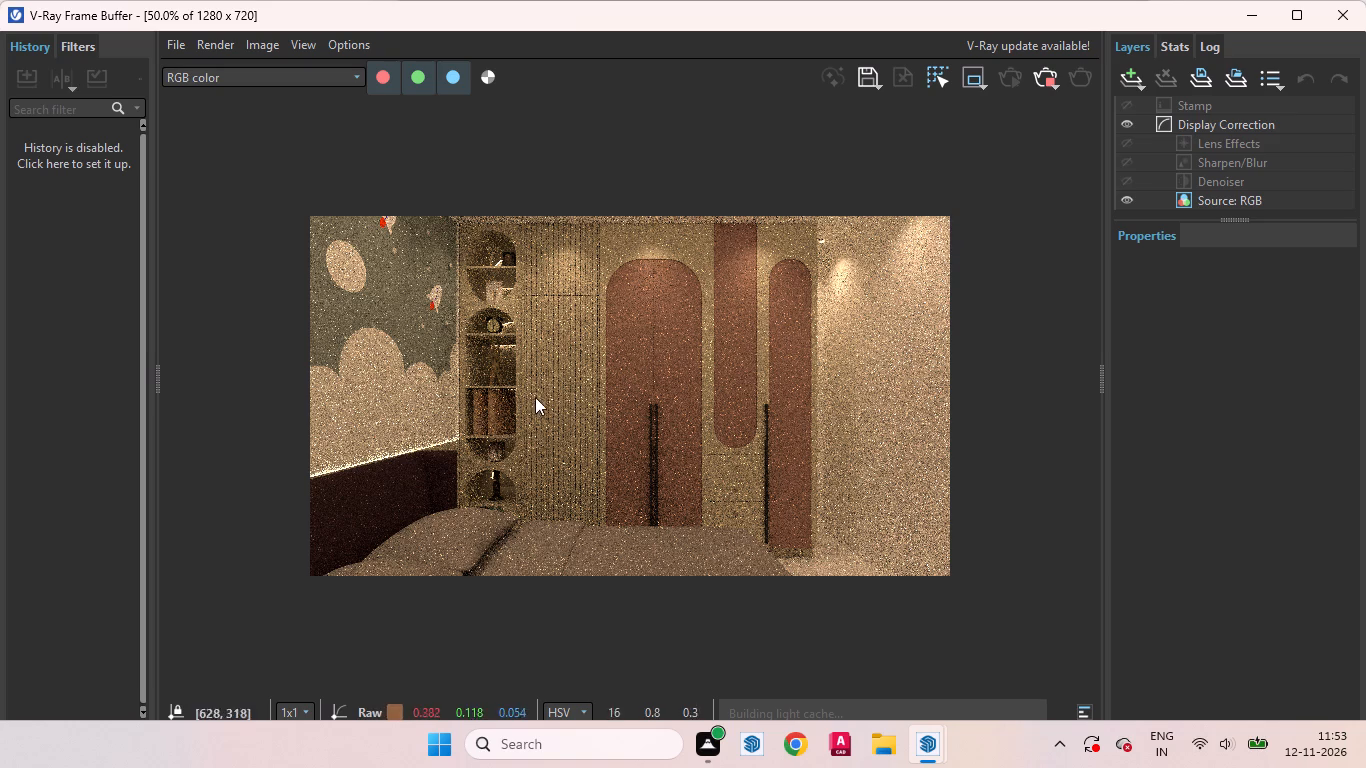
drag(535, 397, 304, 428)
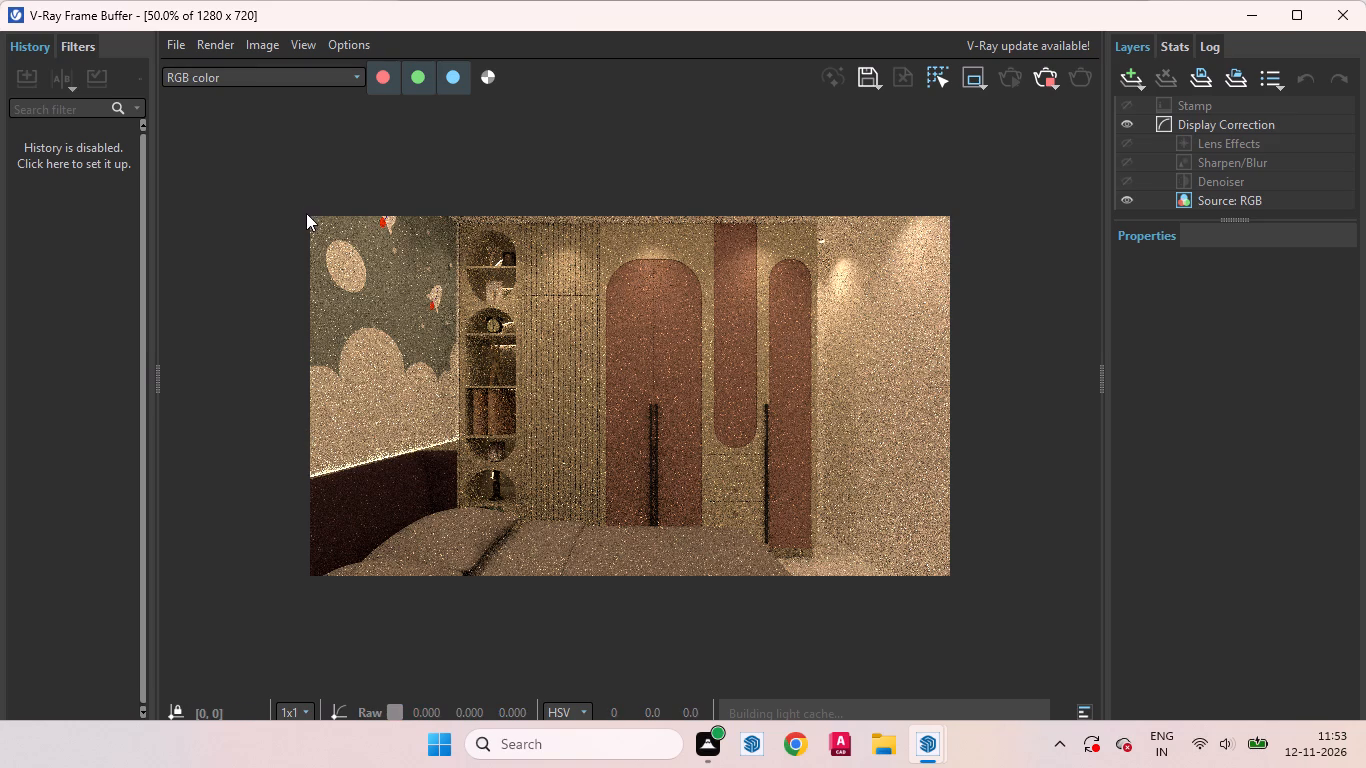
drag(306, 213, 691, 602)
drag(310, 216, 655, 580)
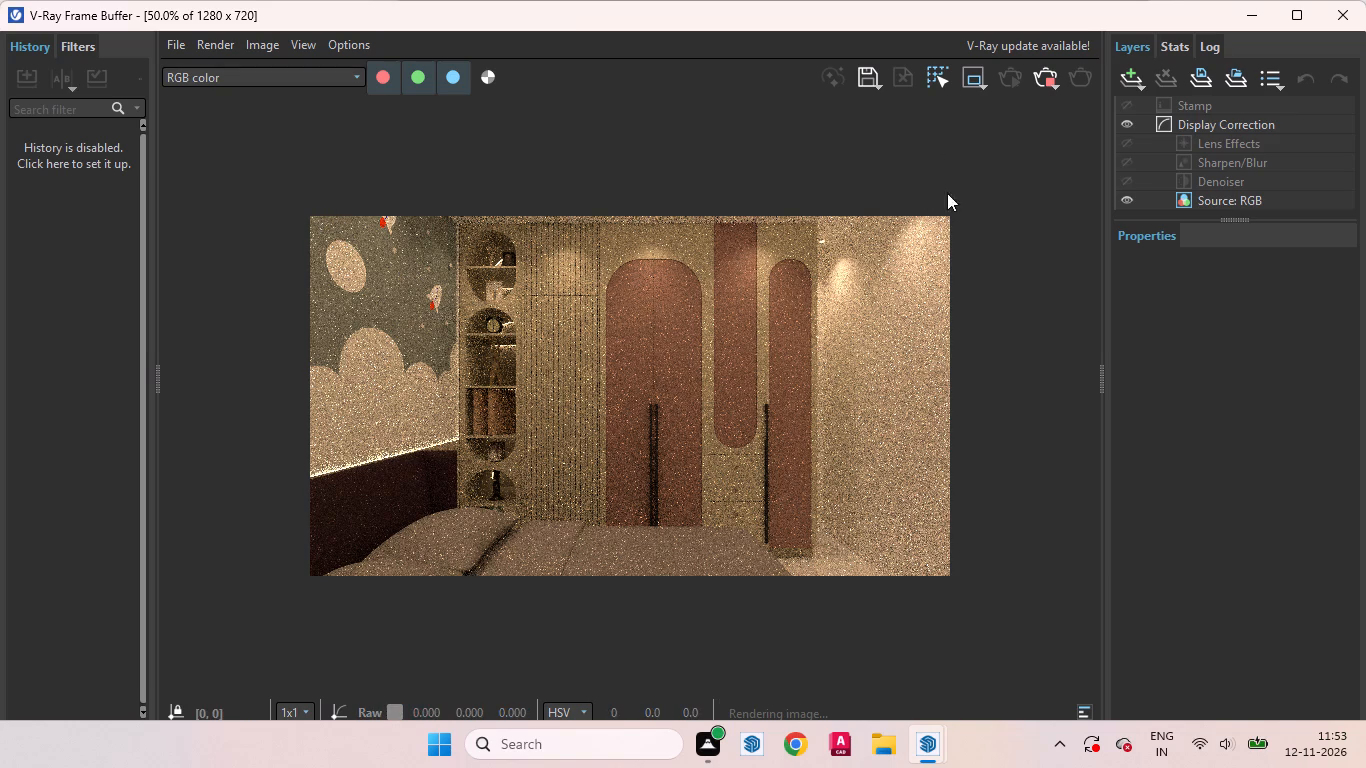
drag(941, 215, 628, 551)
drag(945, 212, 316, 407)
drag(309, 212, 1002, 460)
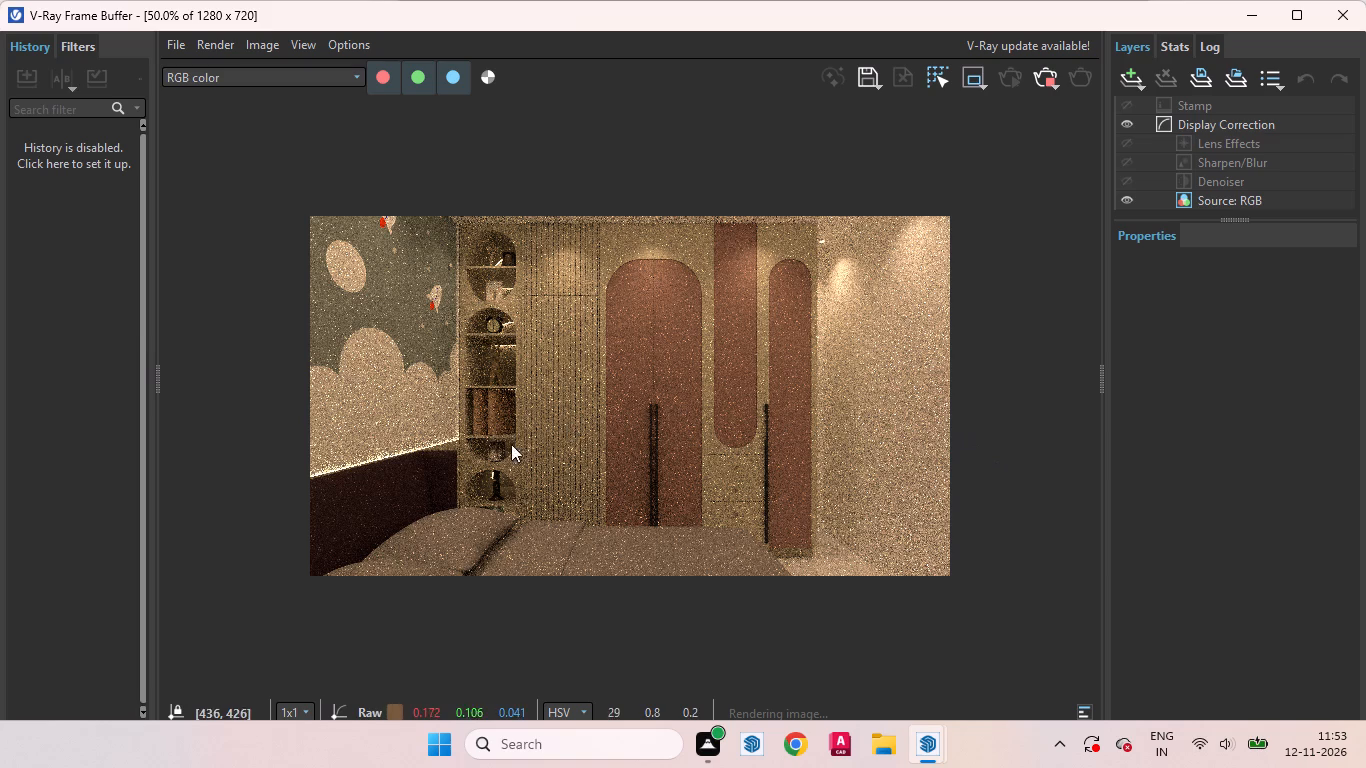
Examine the cloud mural wall and the arched shelf niches beside it in the render, both up close and in full view.
scroll(410, 365, up, 3)
scroll(616, 457, down, 2)
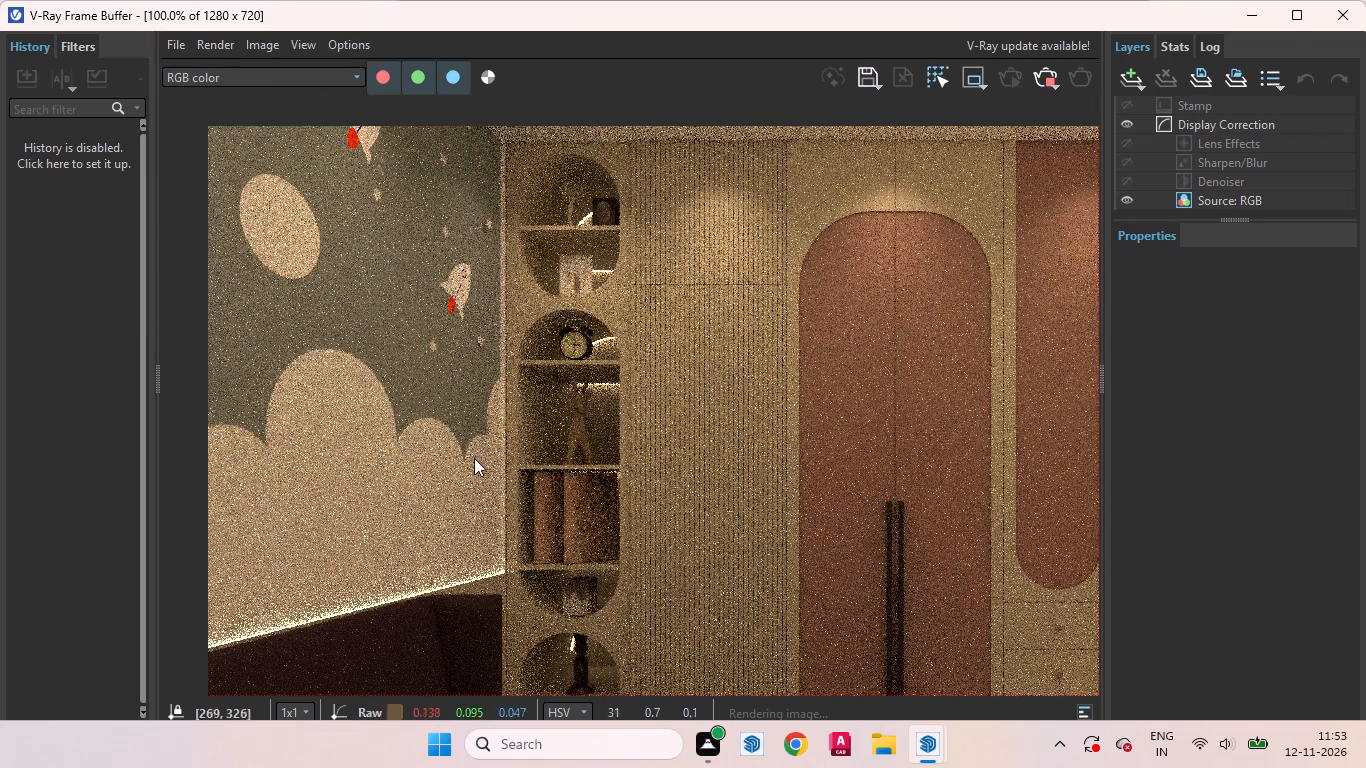
scroll(474, 460, down, 1)
scroll(424, 297, up, 2)
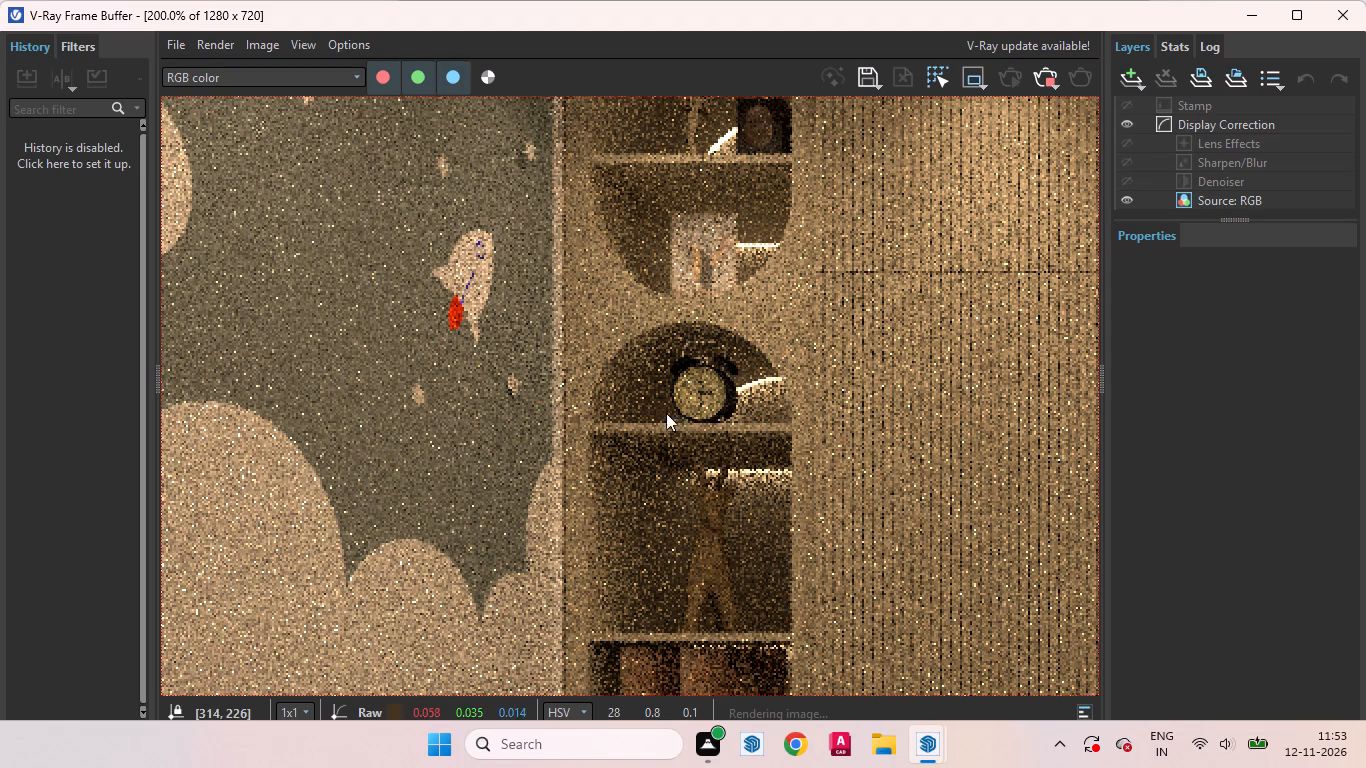
scroll(718, 404, down, 1)
scroll(603, 445, down, 2)
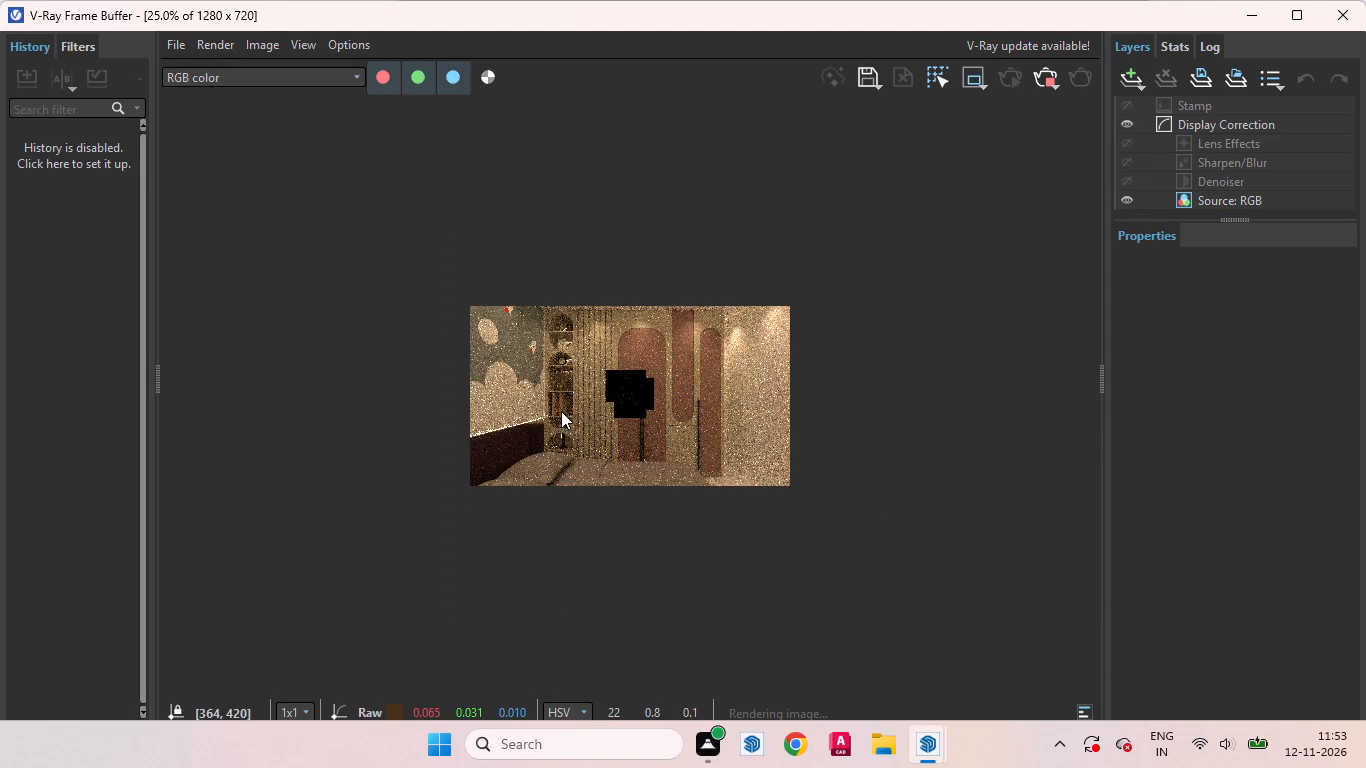
scroll(561, 411, up, 1)
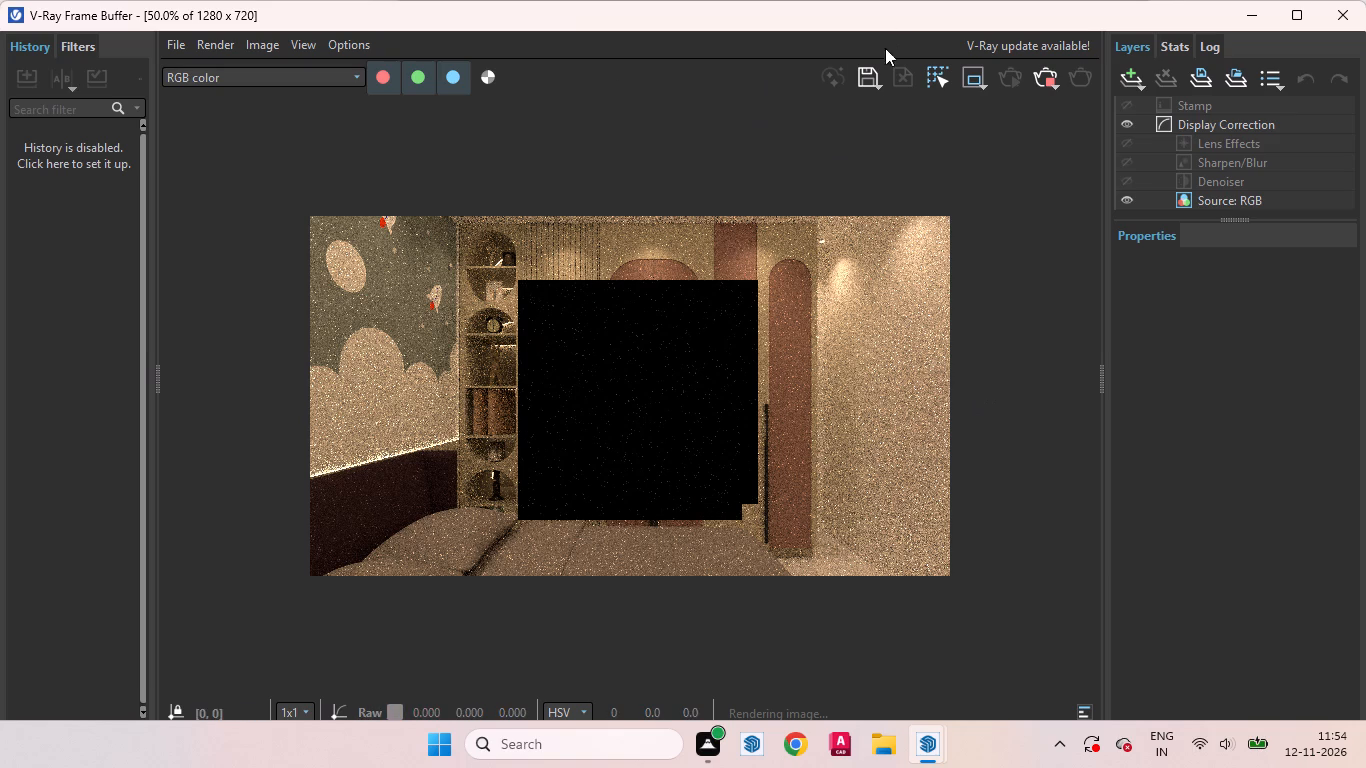
Stop the running production render and minimize the frame buffer to get back to the V-Ray render settings.
click(1042, 74)
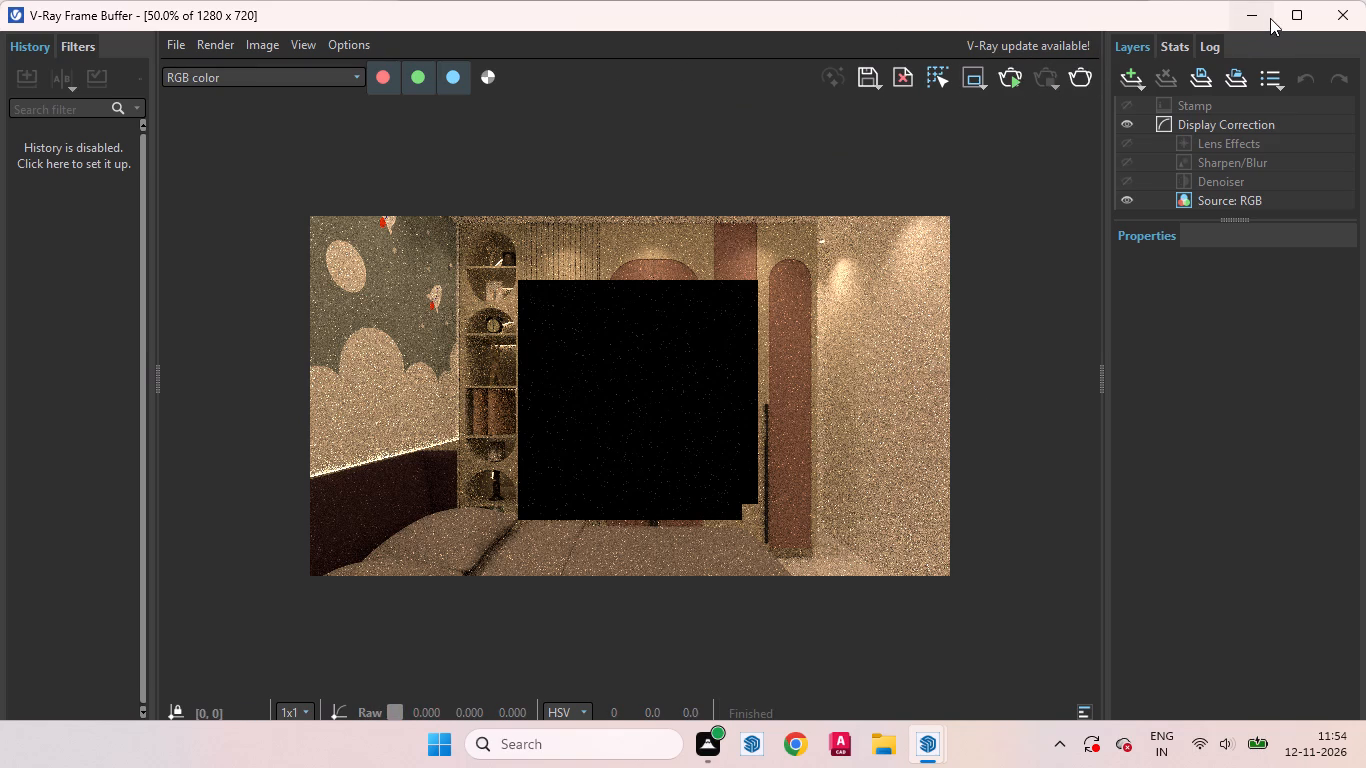
click(1270, 18)
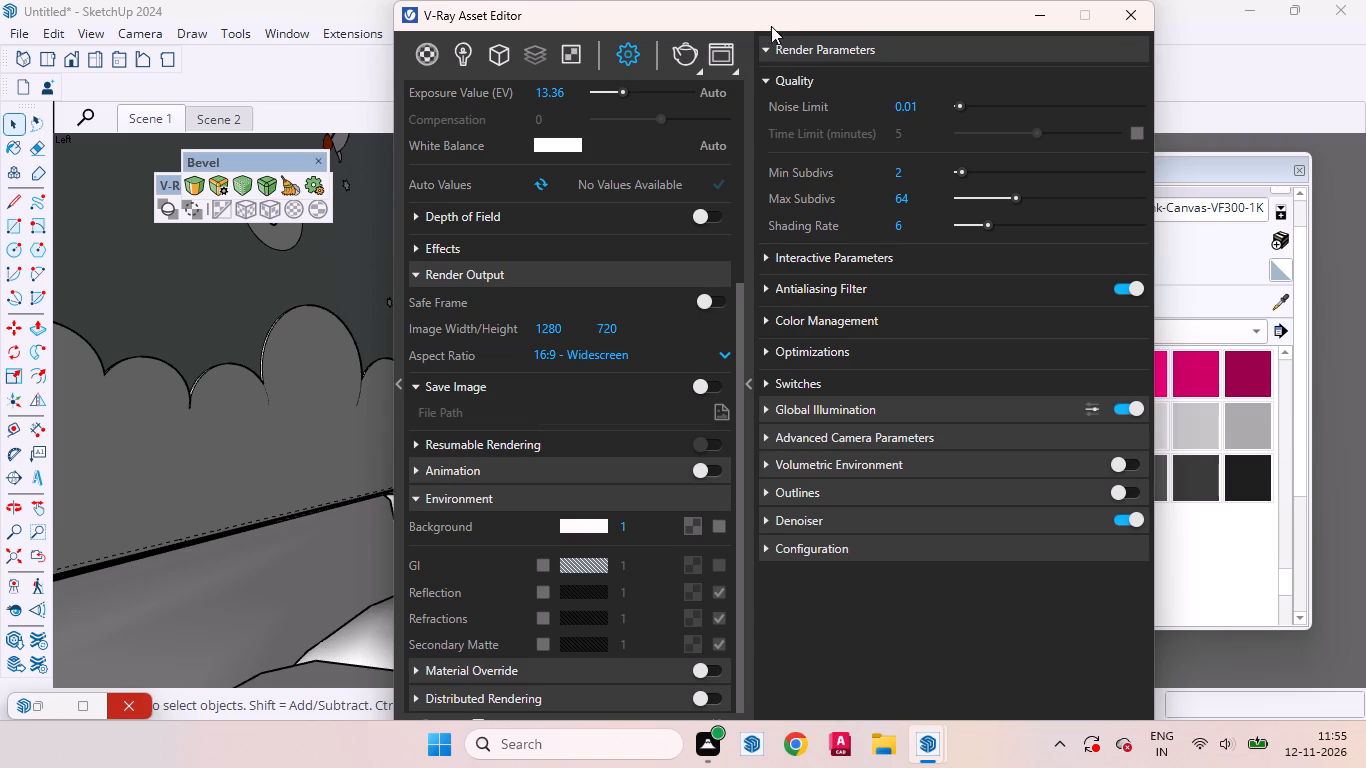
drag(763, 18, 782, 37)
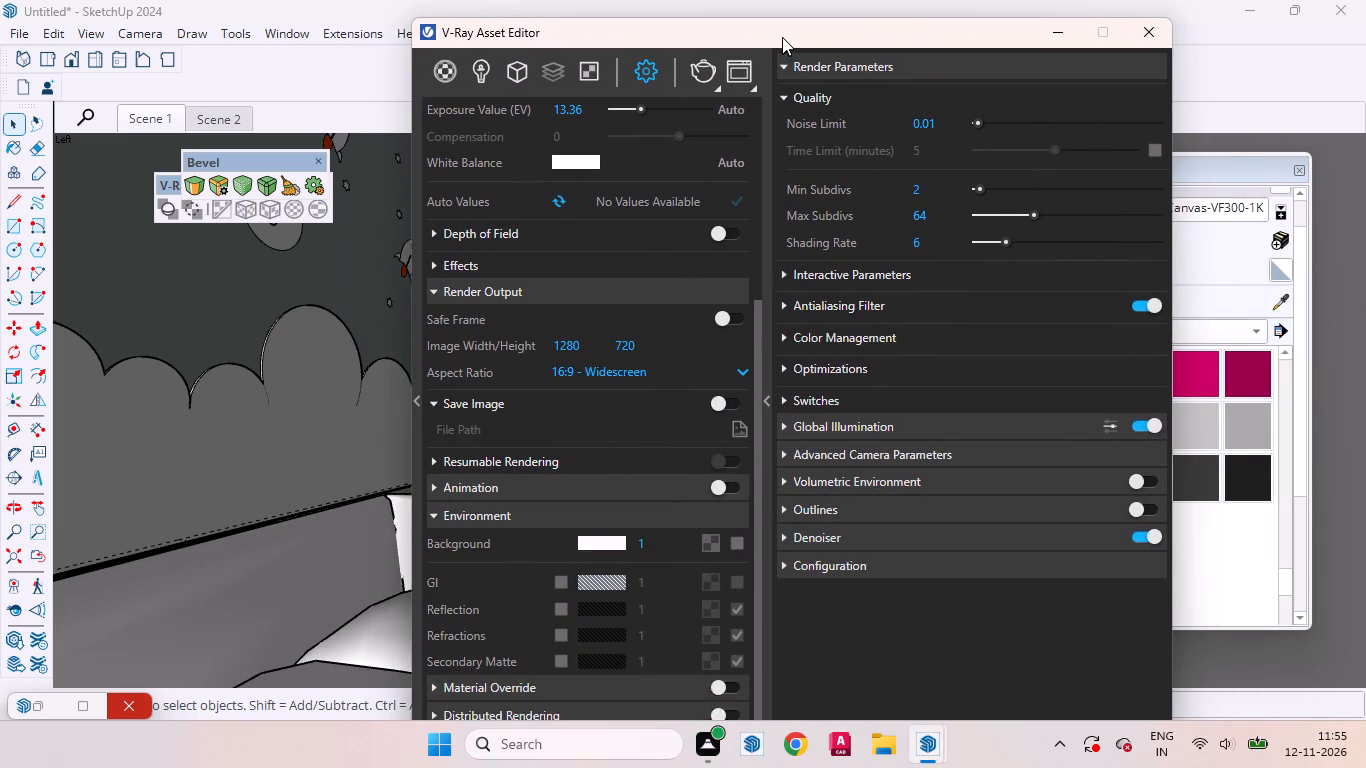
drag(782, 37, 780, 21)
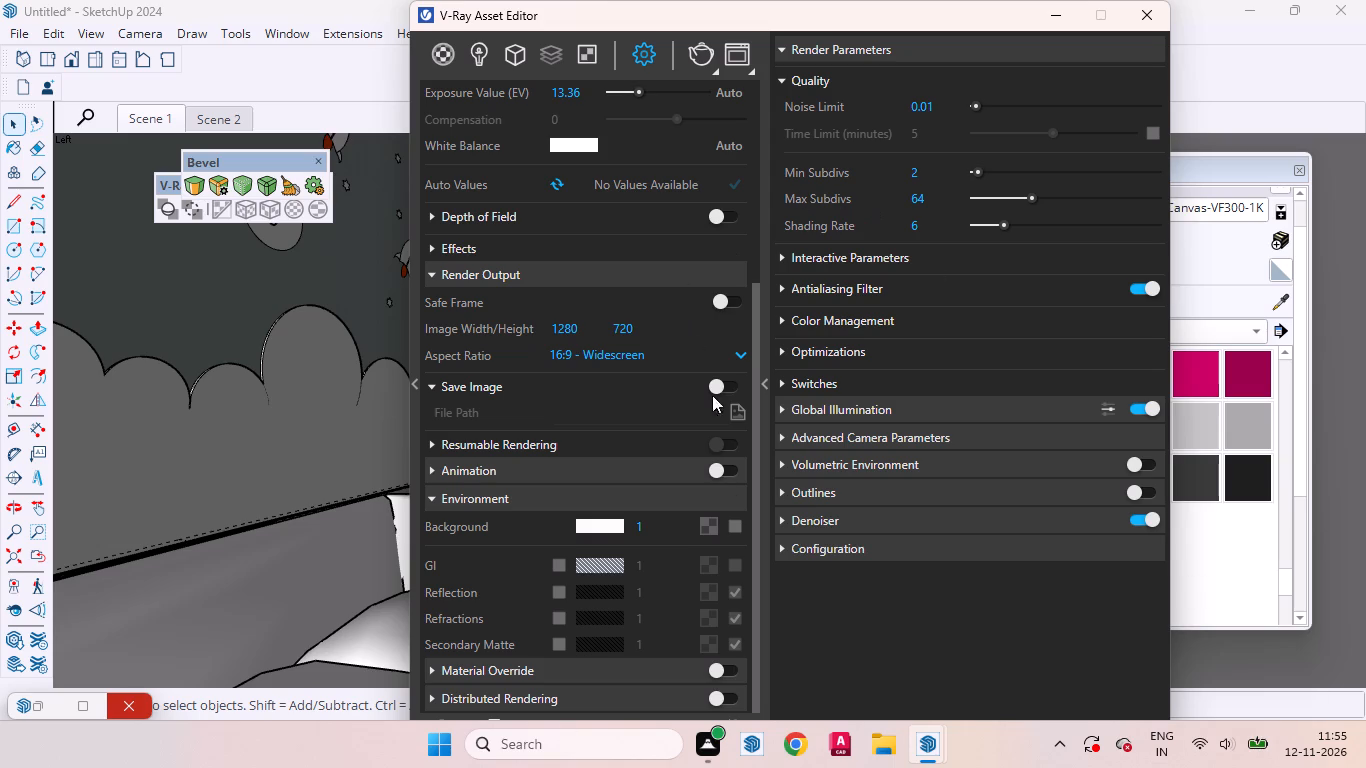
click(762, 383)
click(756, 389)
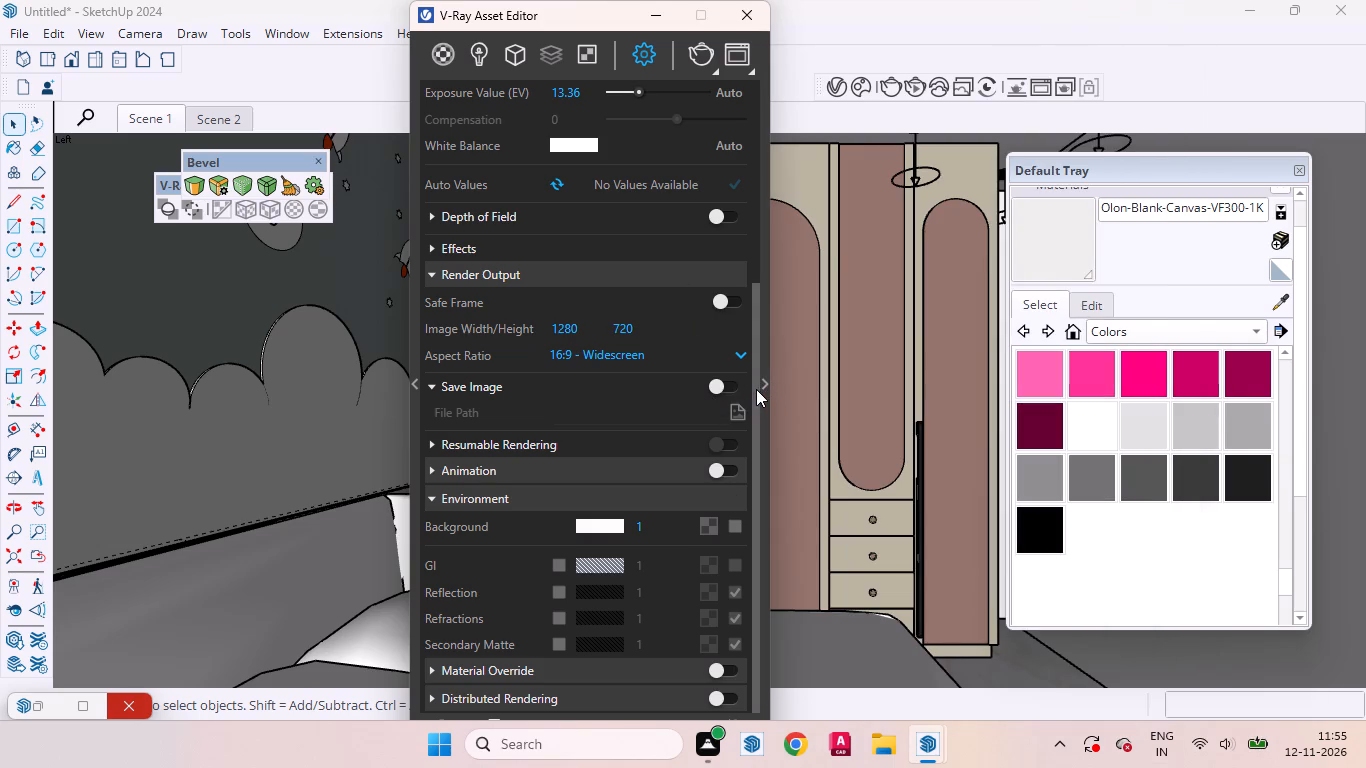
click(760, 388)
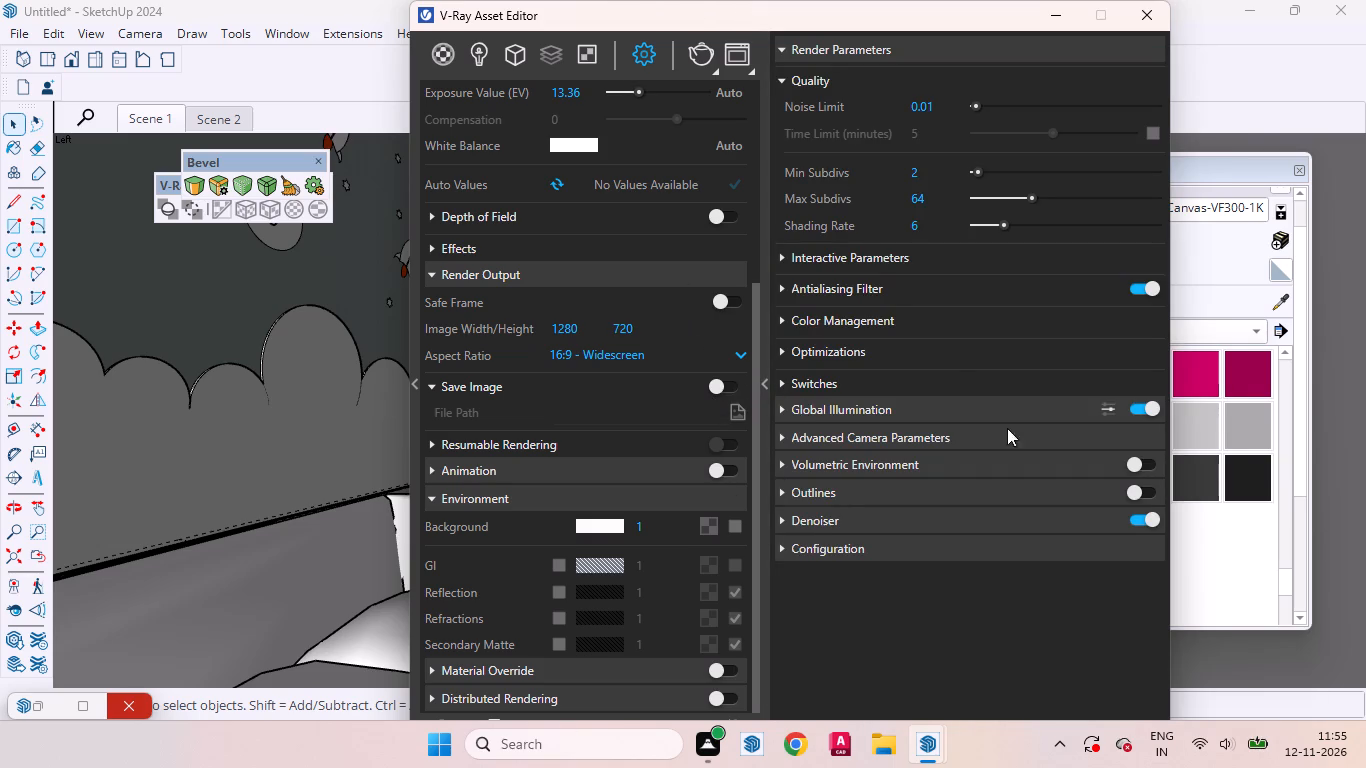
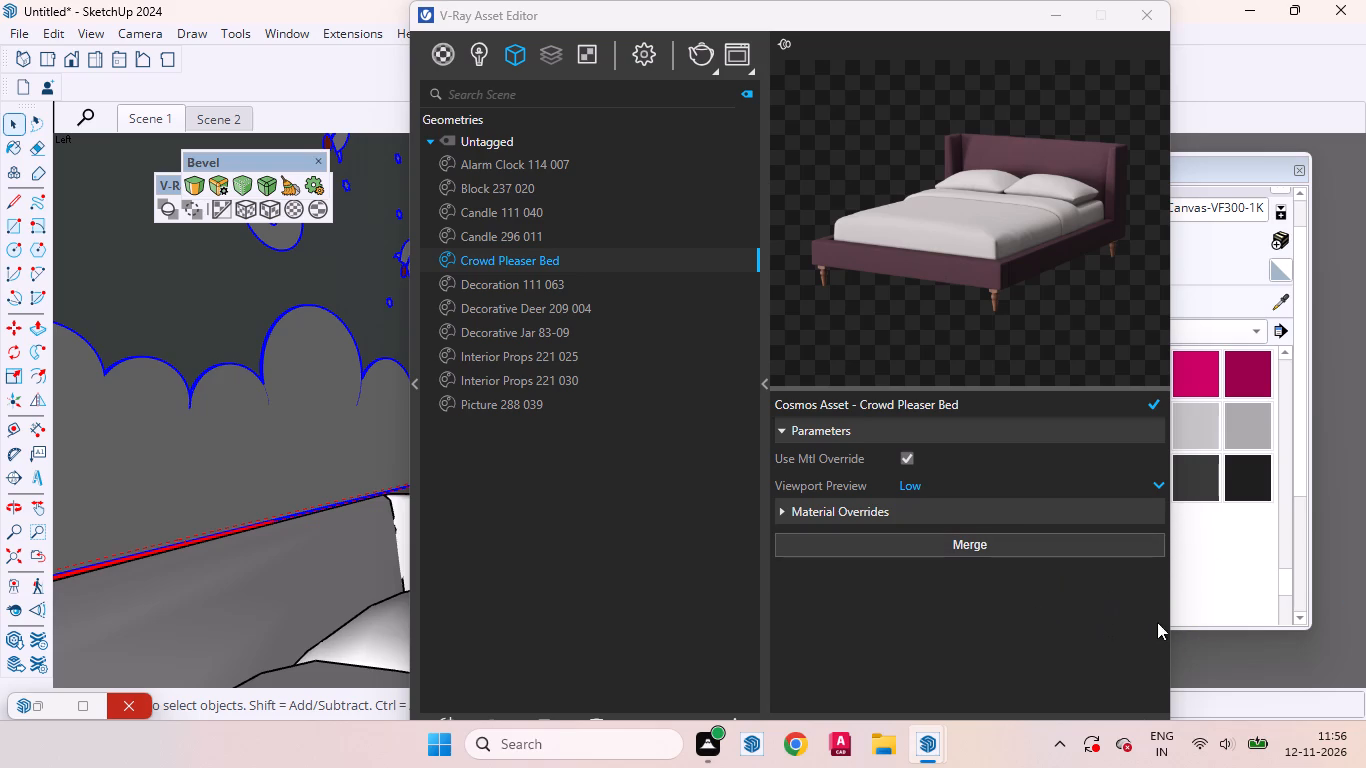
Review the camera, render output and environment override settings in the V-Ray render settings.
click(652, 62)
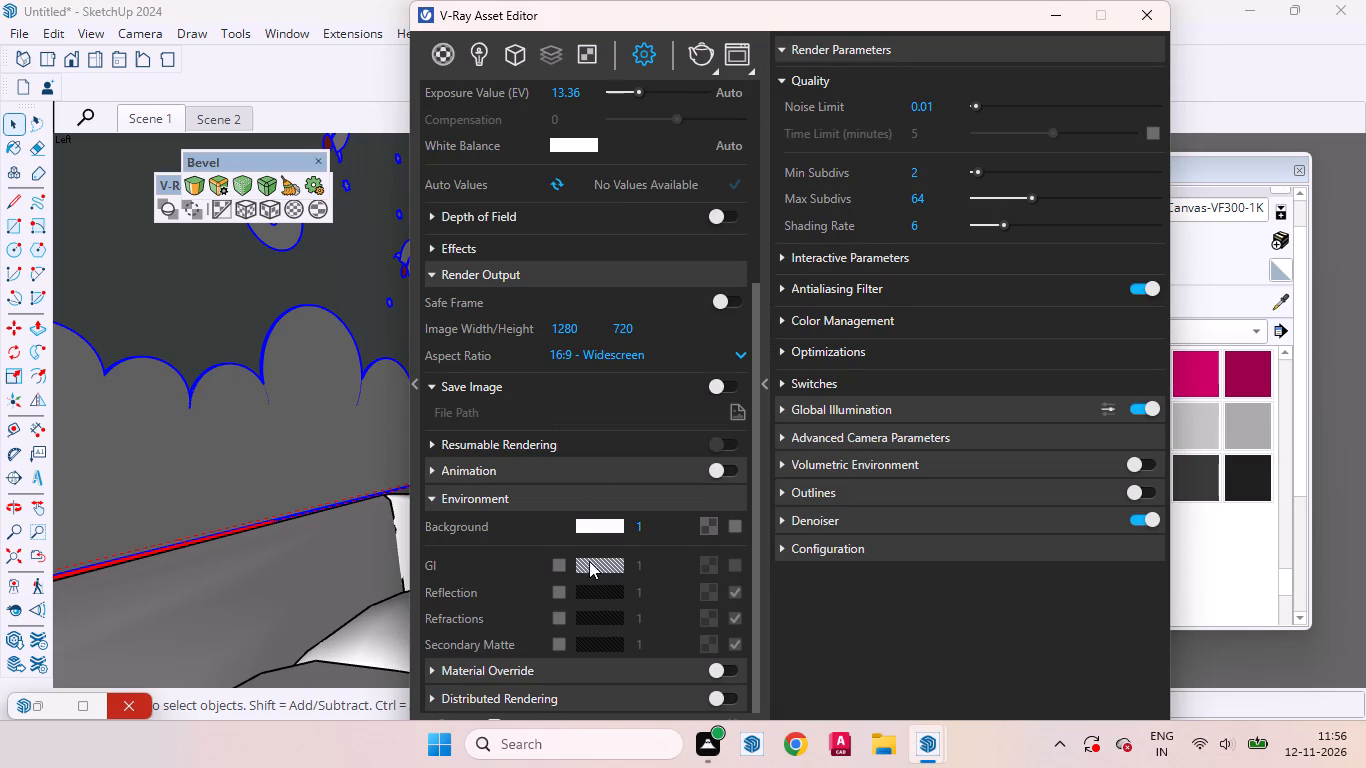
click(561, 561)
click(557, 562)
click(730, 565)
scroll(514, 234, up, 5)
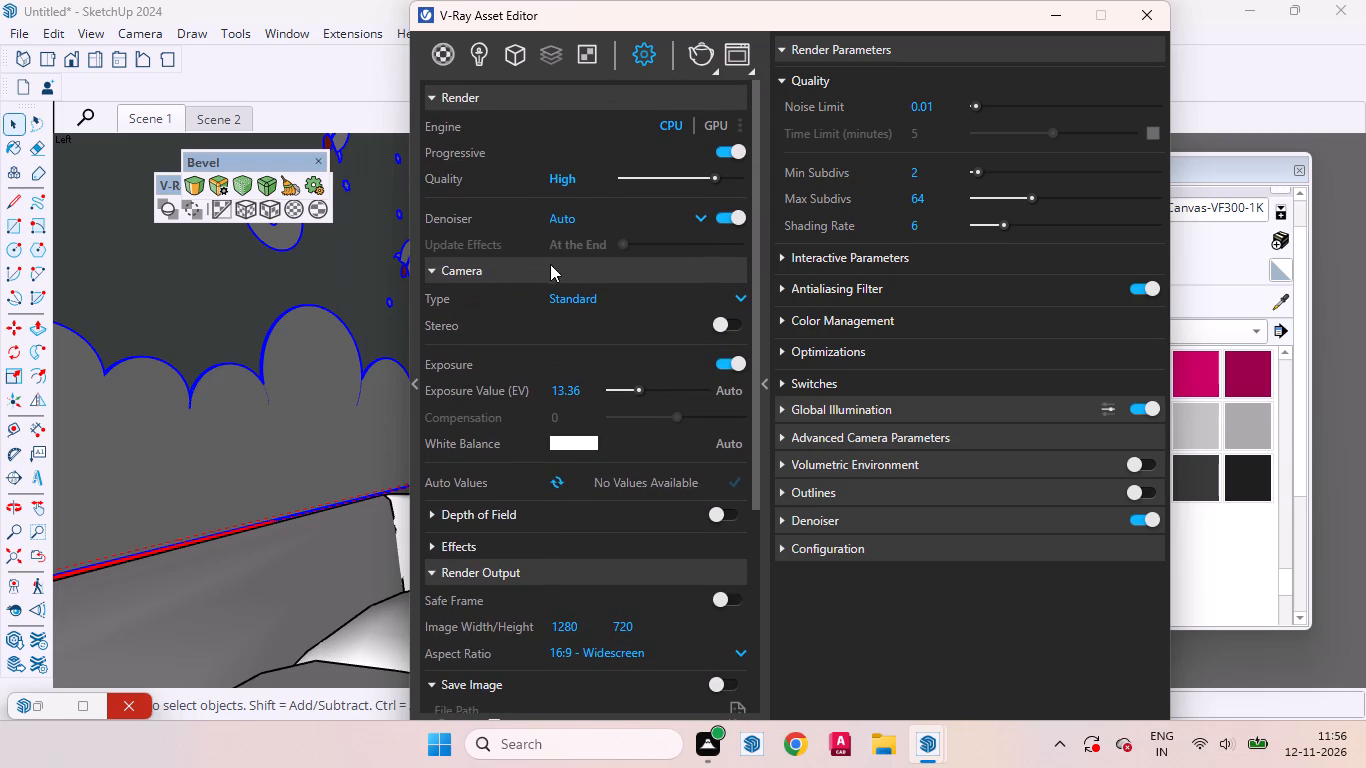
click(553, 277)
click(482, 262)
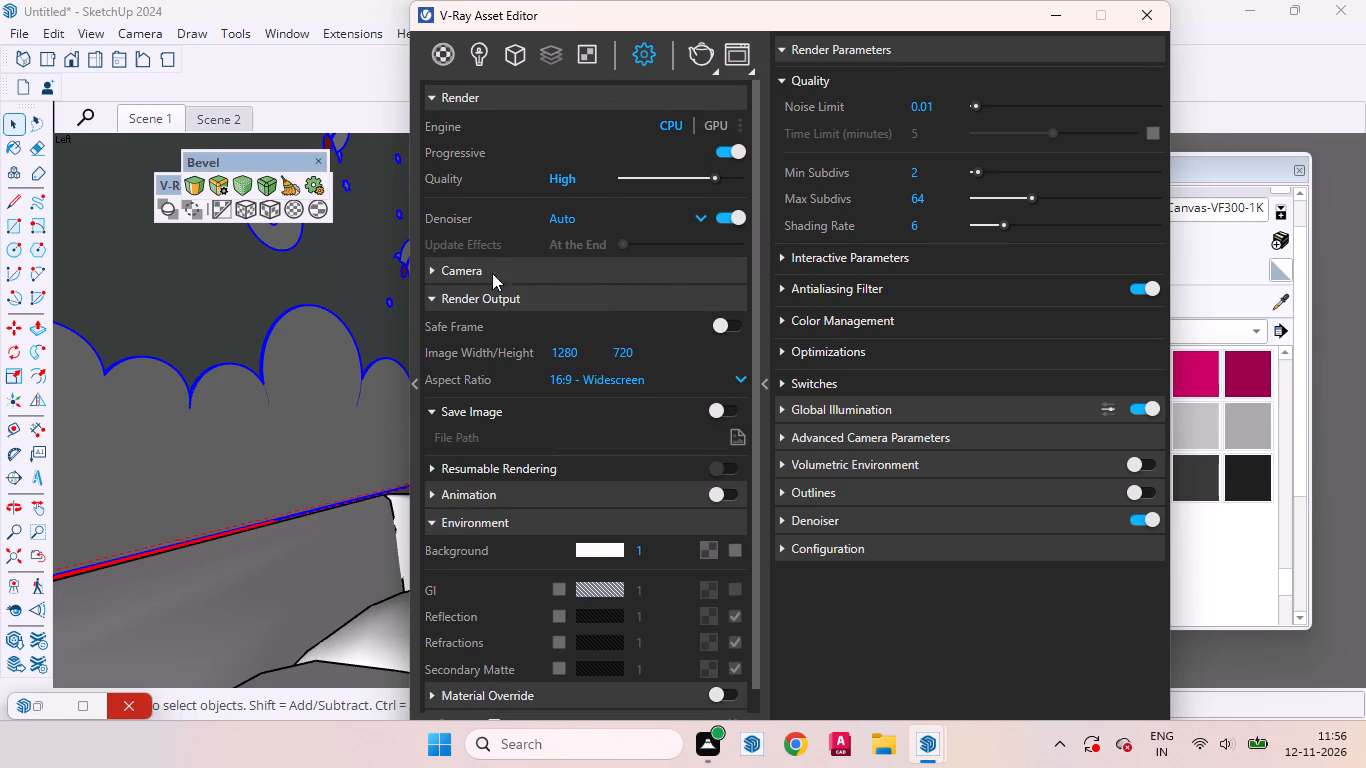
click(492, 270)
scroll(652, 446, down, 1)
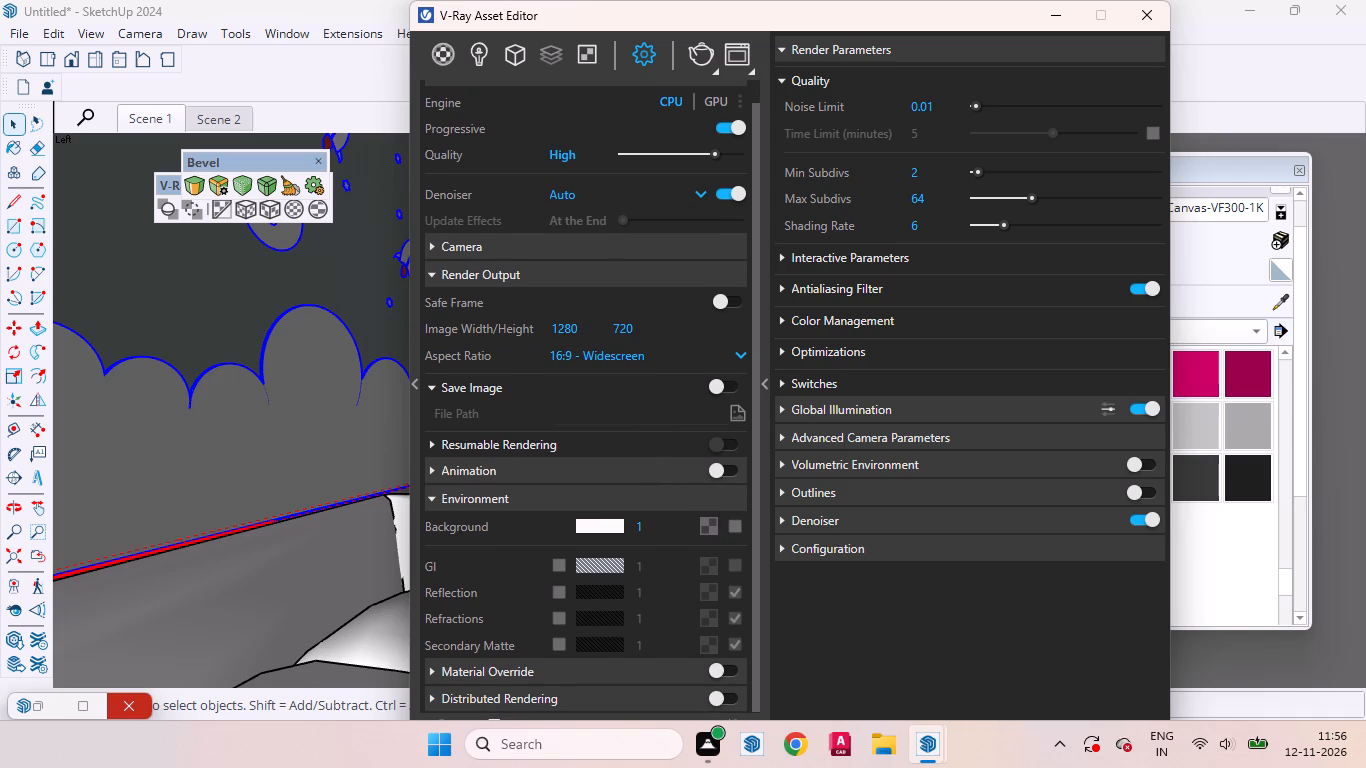
click(640, 526)
click(648, 527)
scroll(667, 422, up, 2)
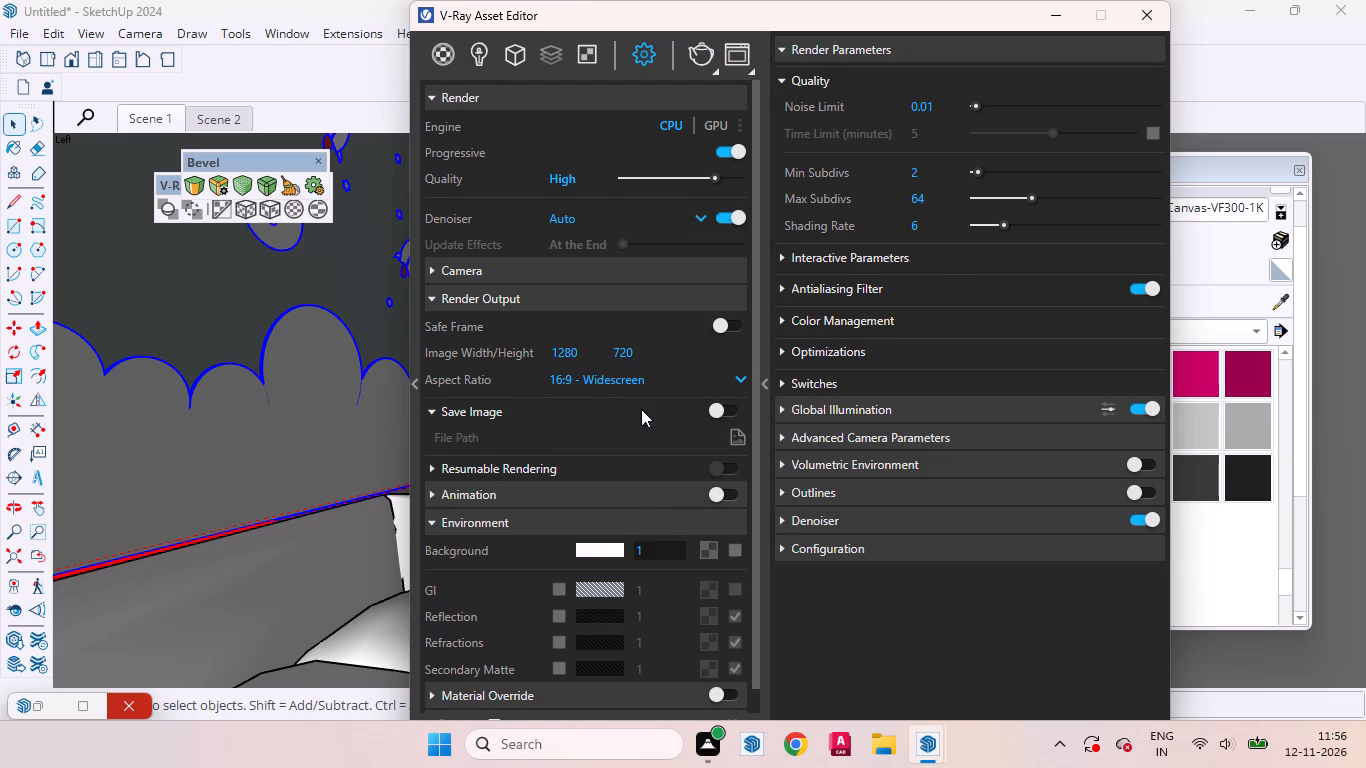
scroll(641, 409, up, 1)
click(494, 277)
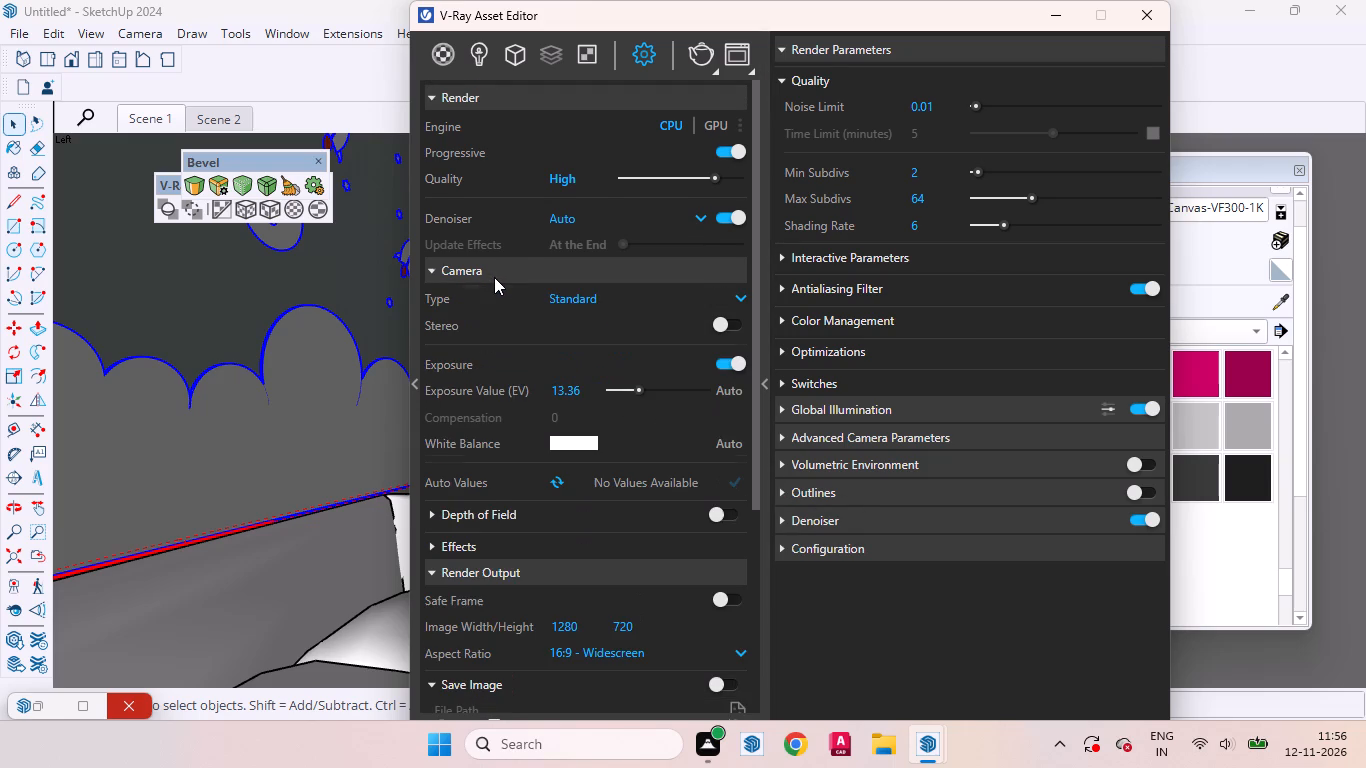
click(494, 277)
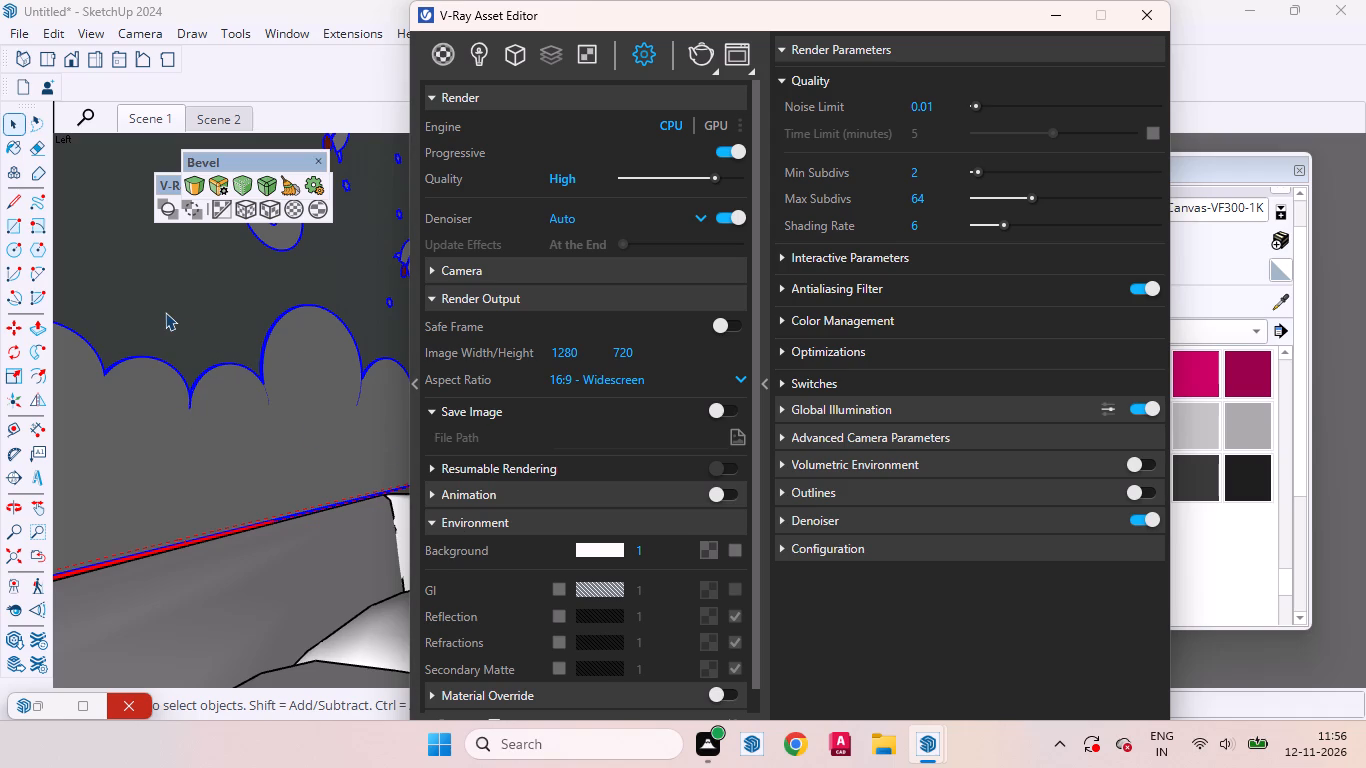
Set the camera's exposure value to 11.64 in the V-Ray render settings.
scroll(141, 291, up, 1)
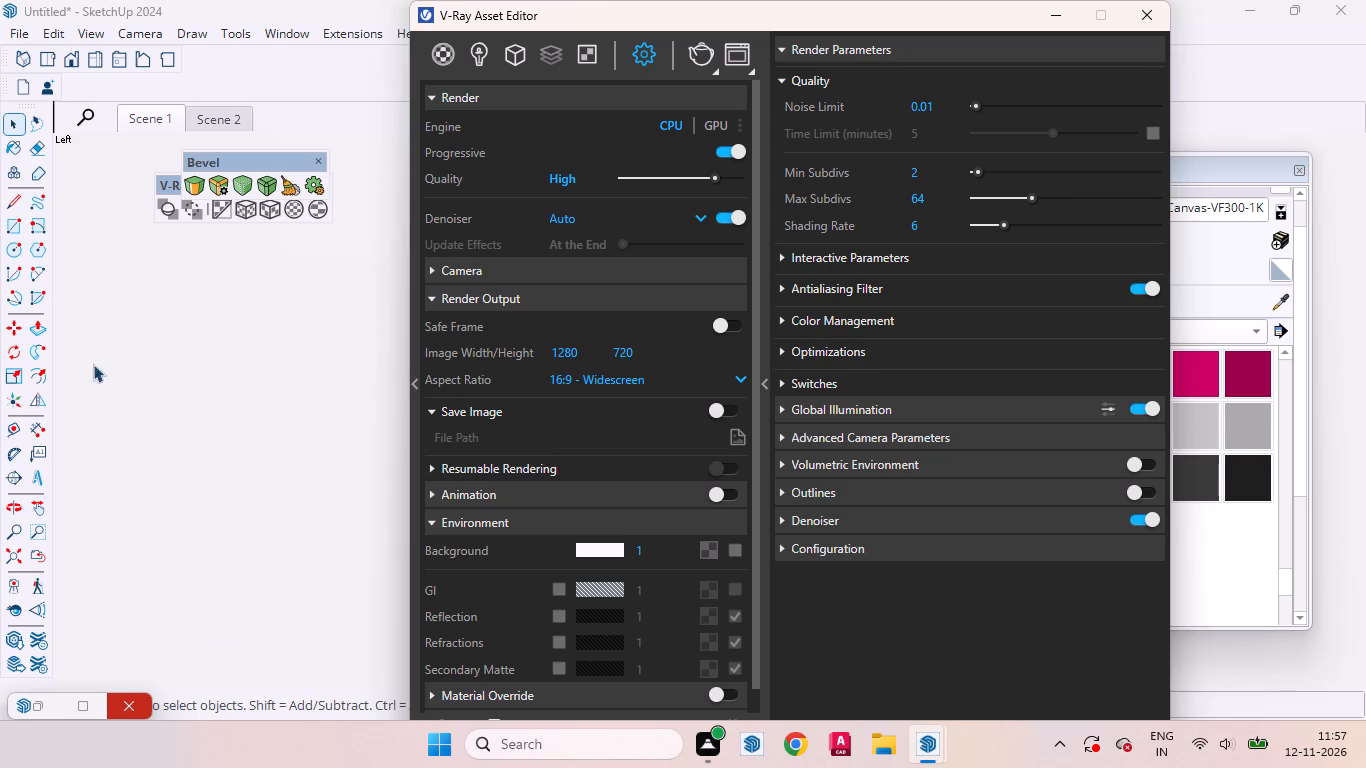
click(161, 122)
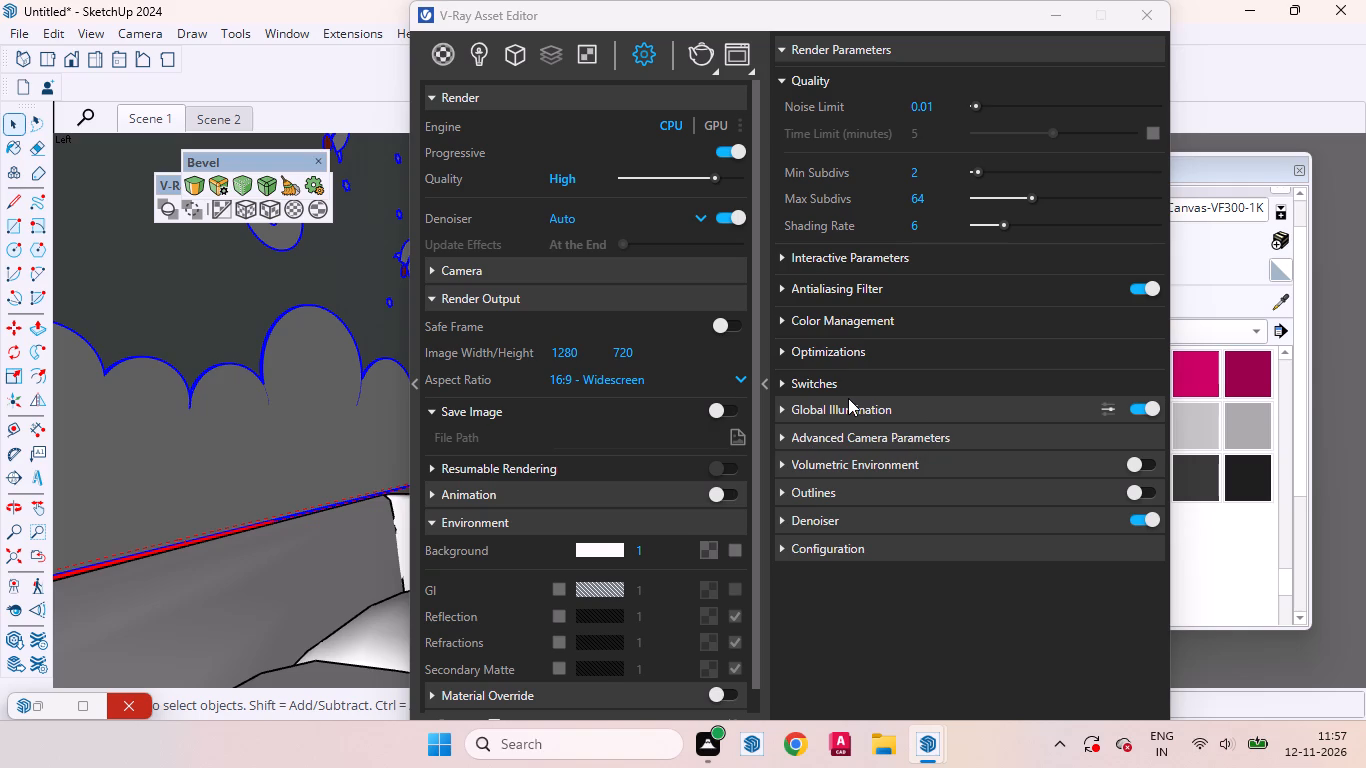
click(543, 268)
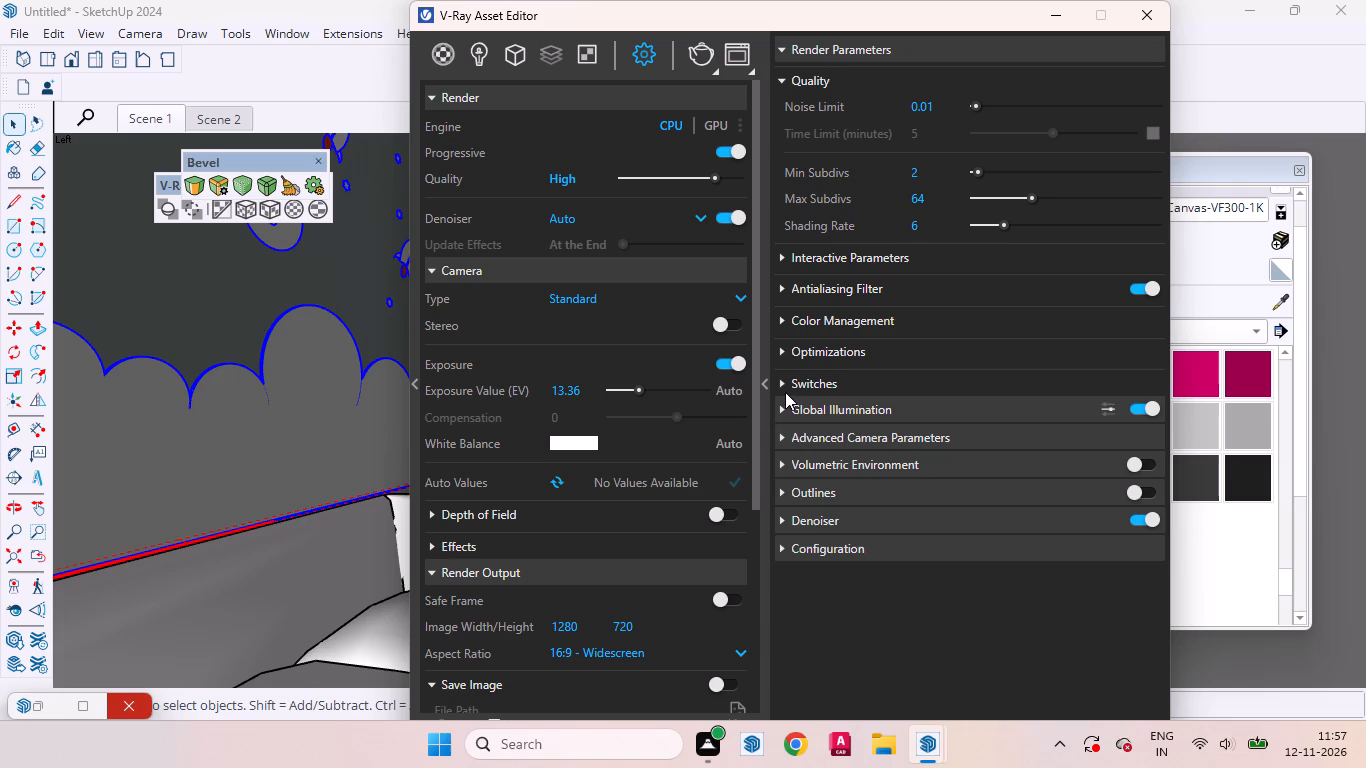
scroll(762, 388, down, 1)
click(836, 406)
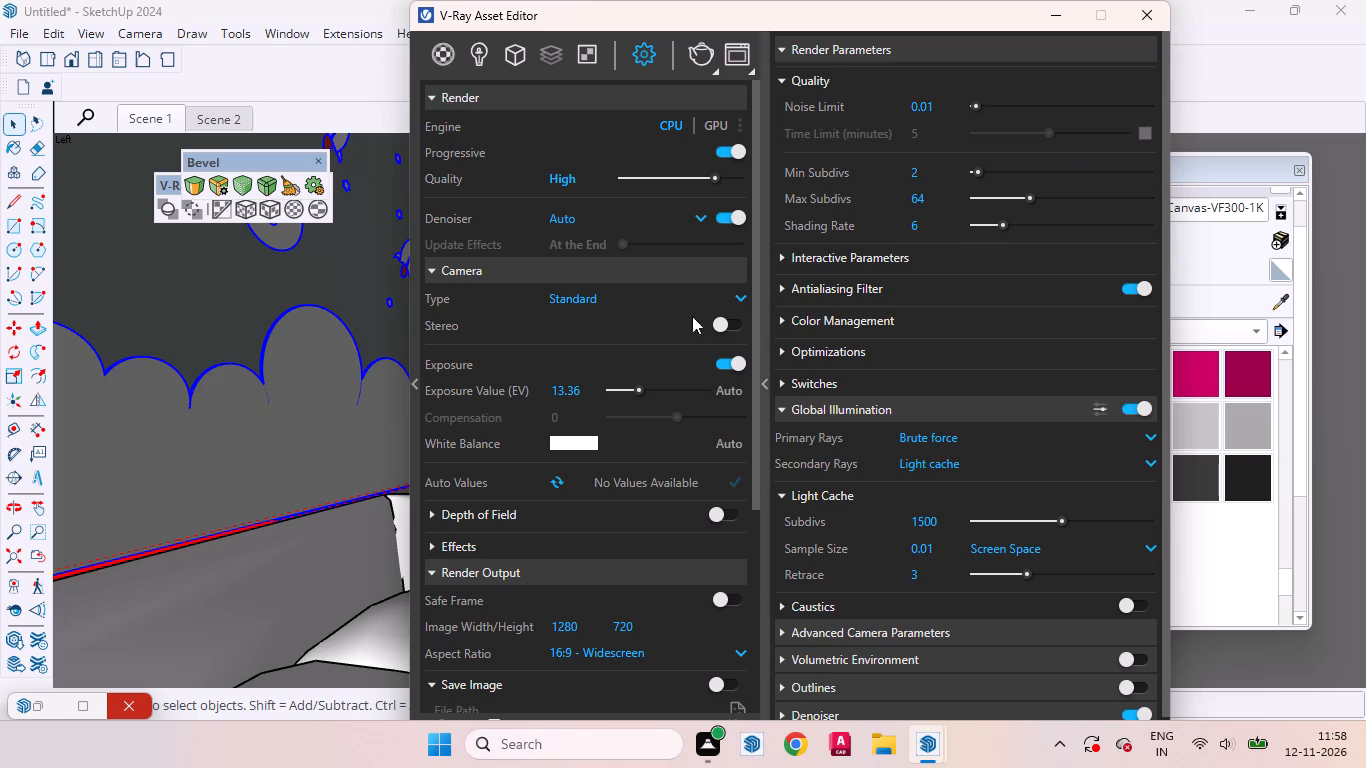
click(641, 390)
Switch the model view to Scene 2.
click(280, 587)
click(275, 452)
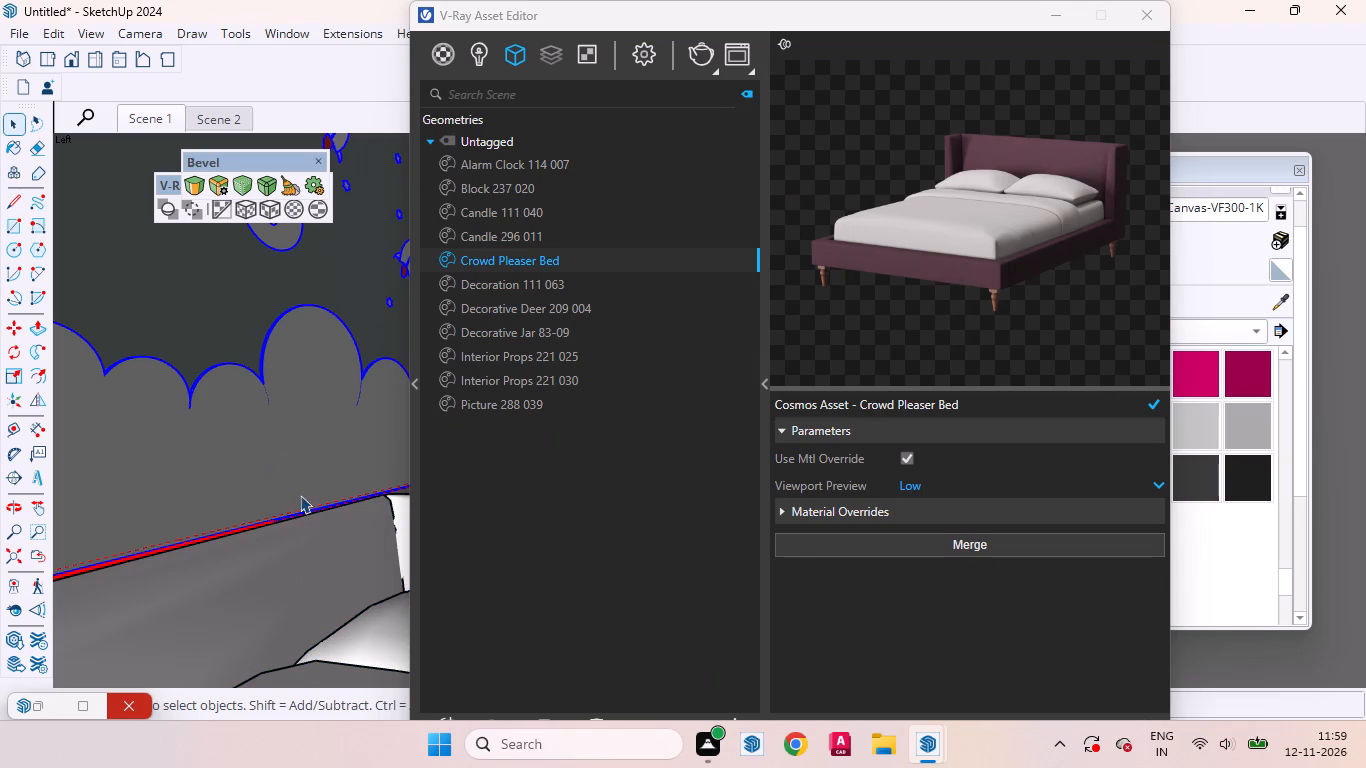
scroll(345, 426, down, 3)
click(226, 116)
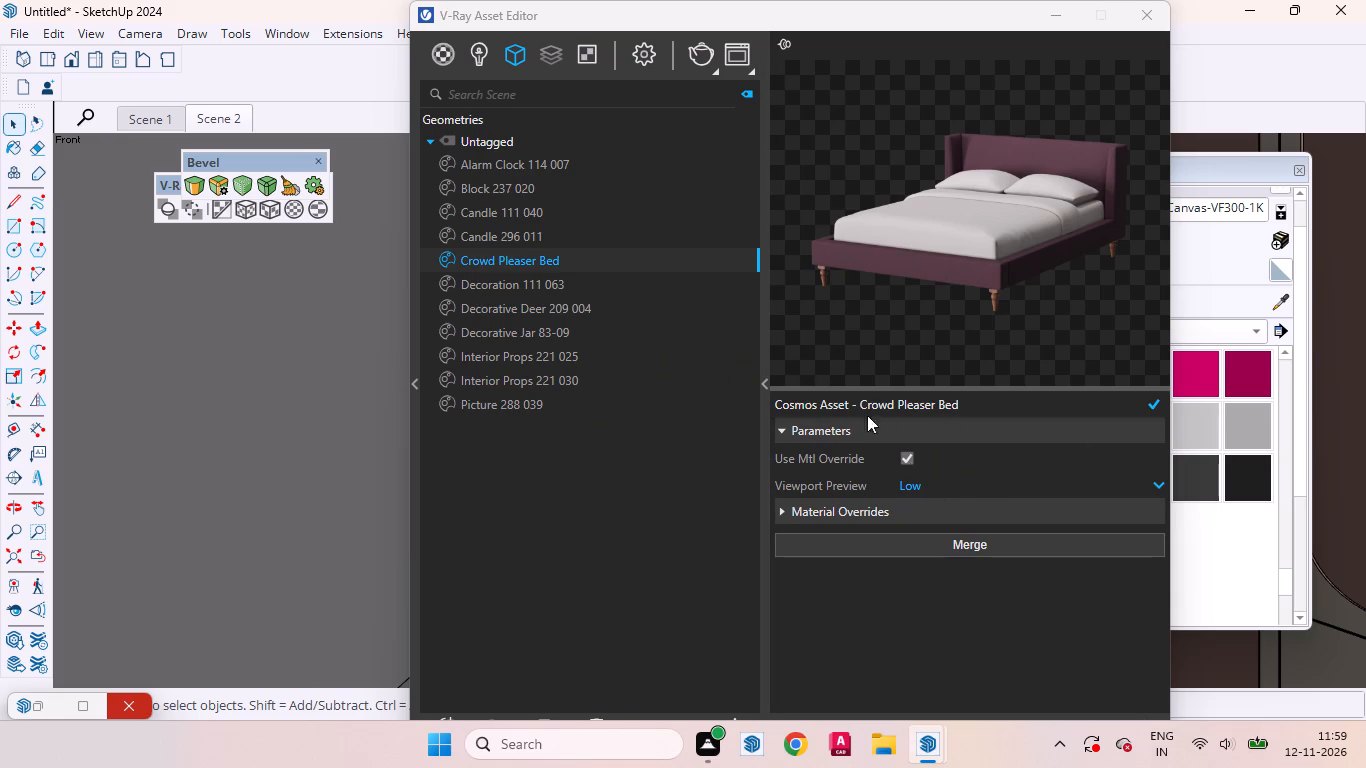
Review the scene's light list and the camera, render output and environment settings for the Scene 2 render.
click(654, 65)
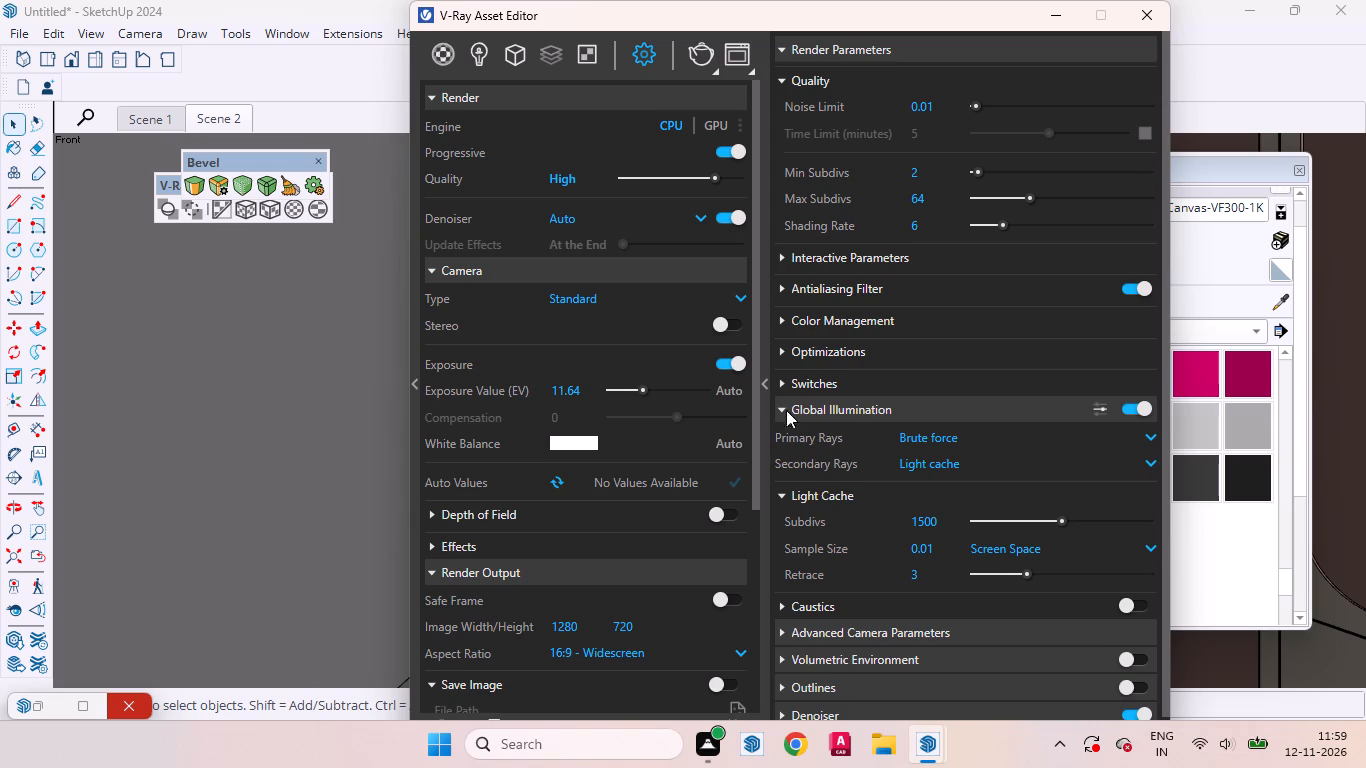
click(477, 53)
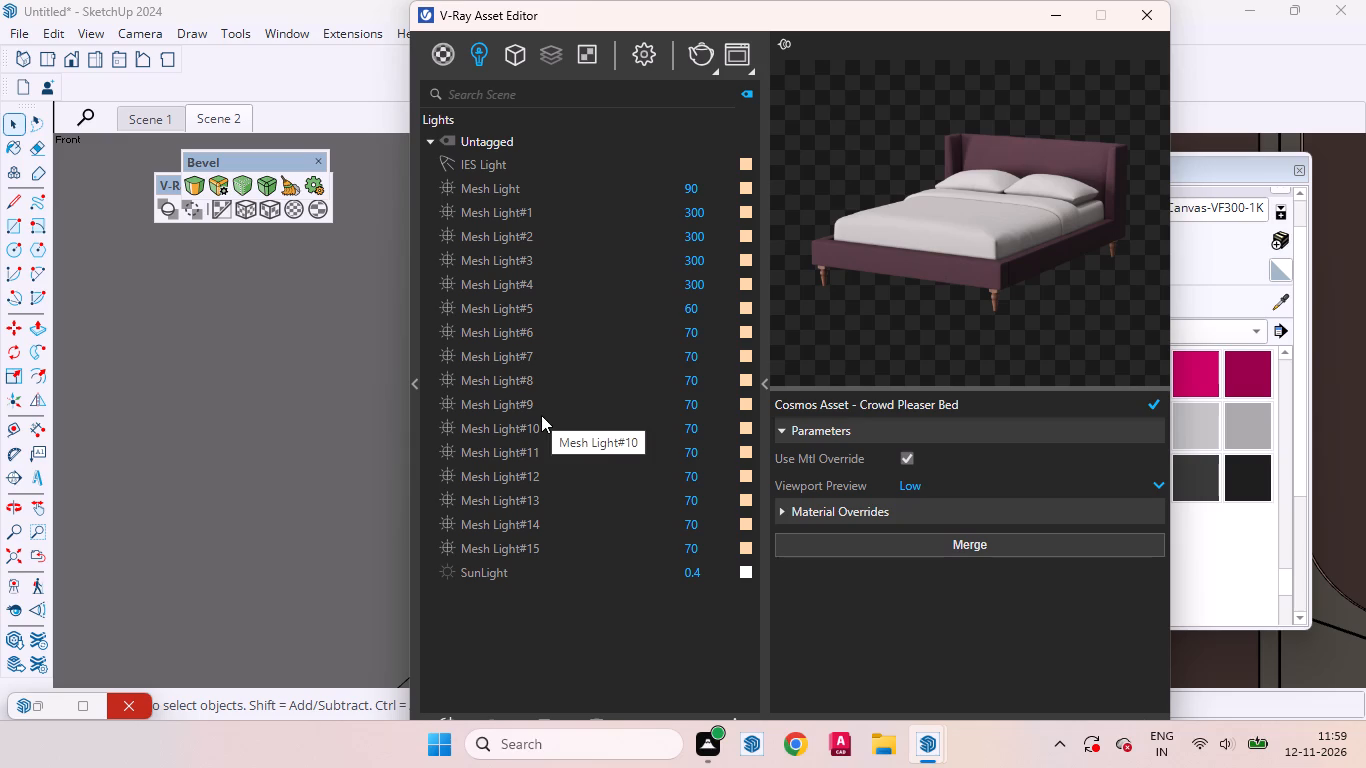
click(649, 48)
scroll(626, 556, down, 1)
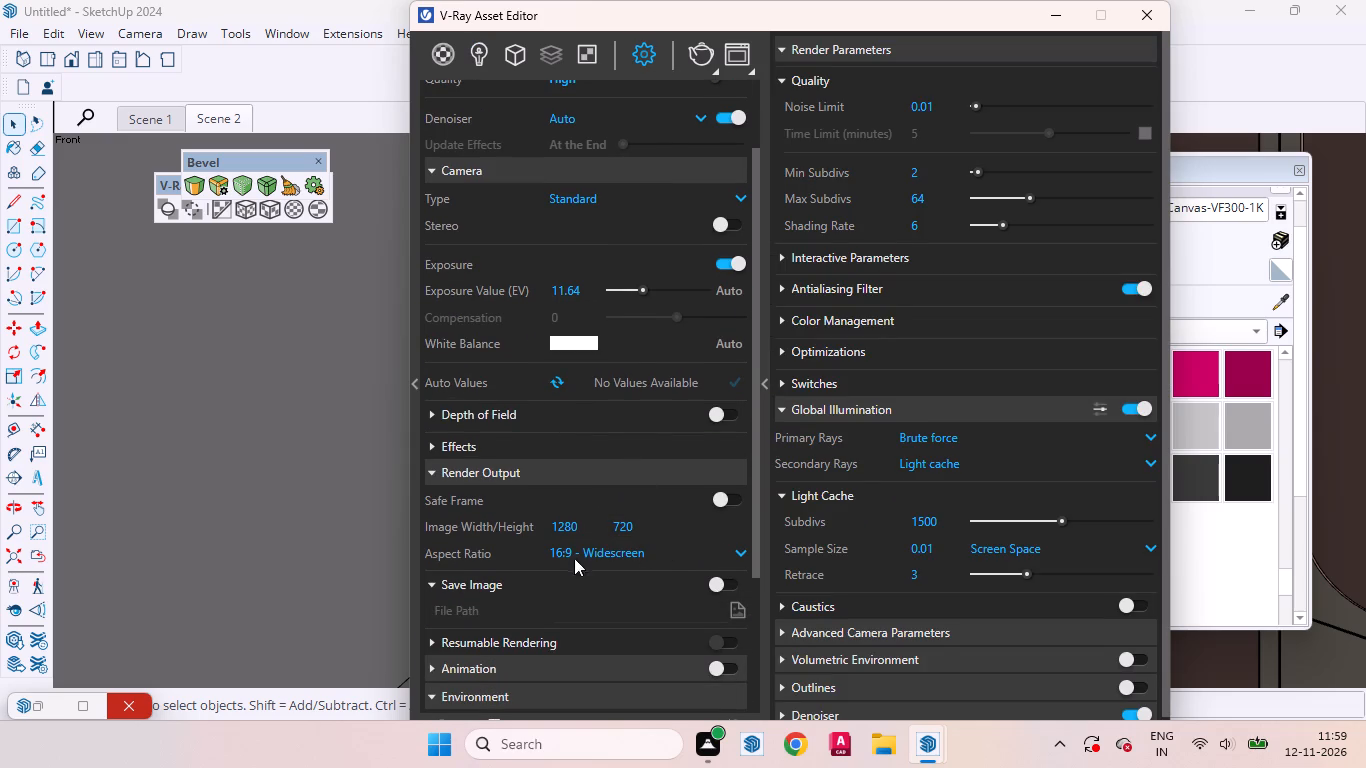
scroll(523, 430, up, 1)
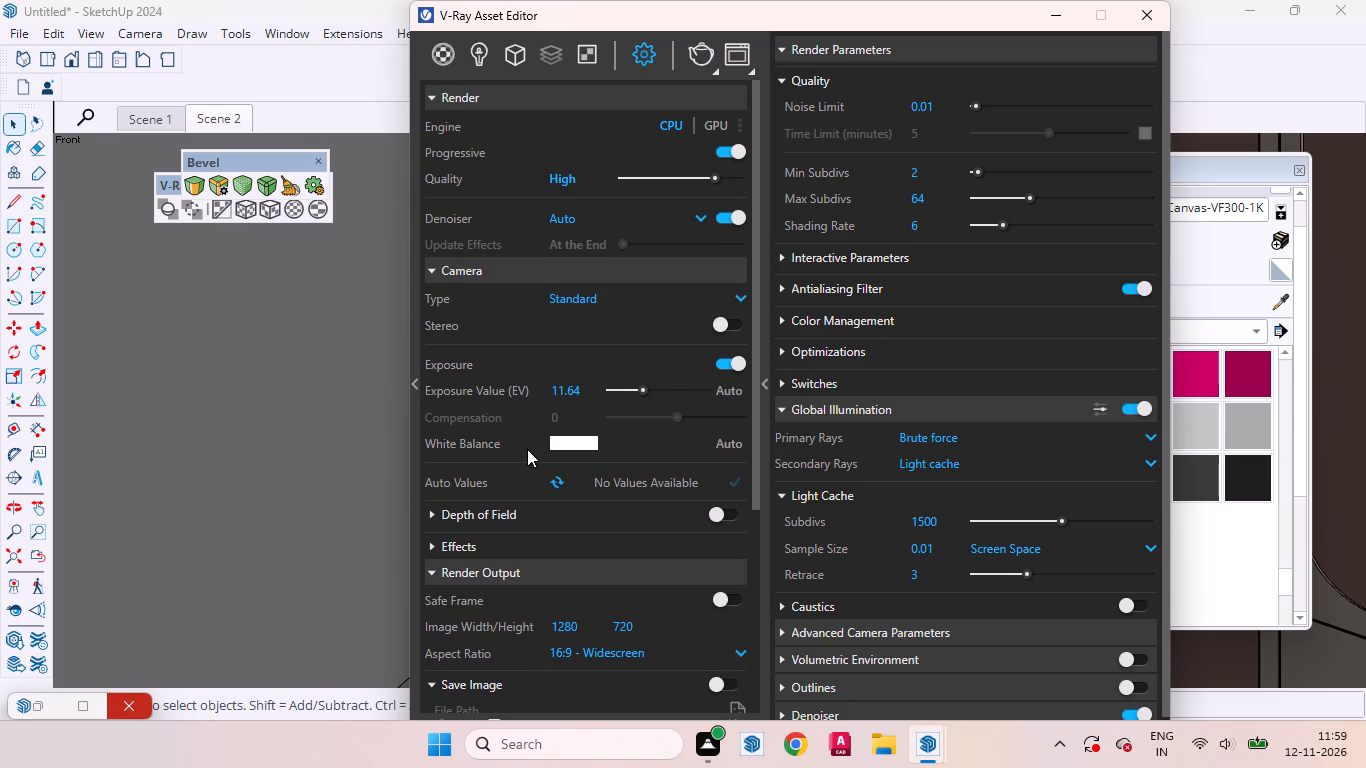
scroll(527, 449, down, 2)
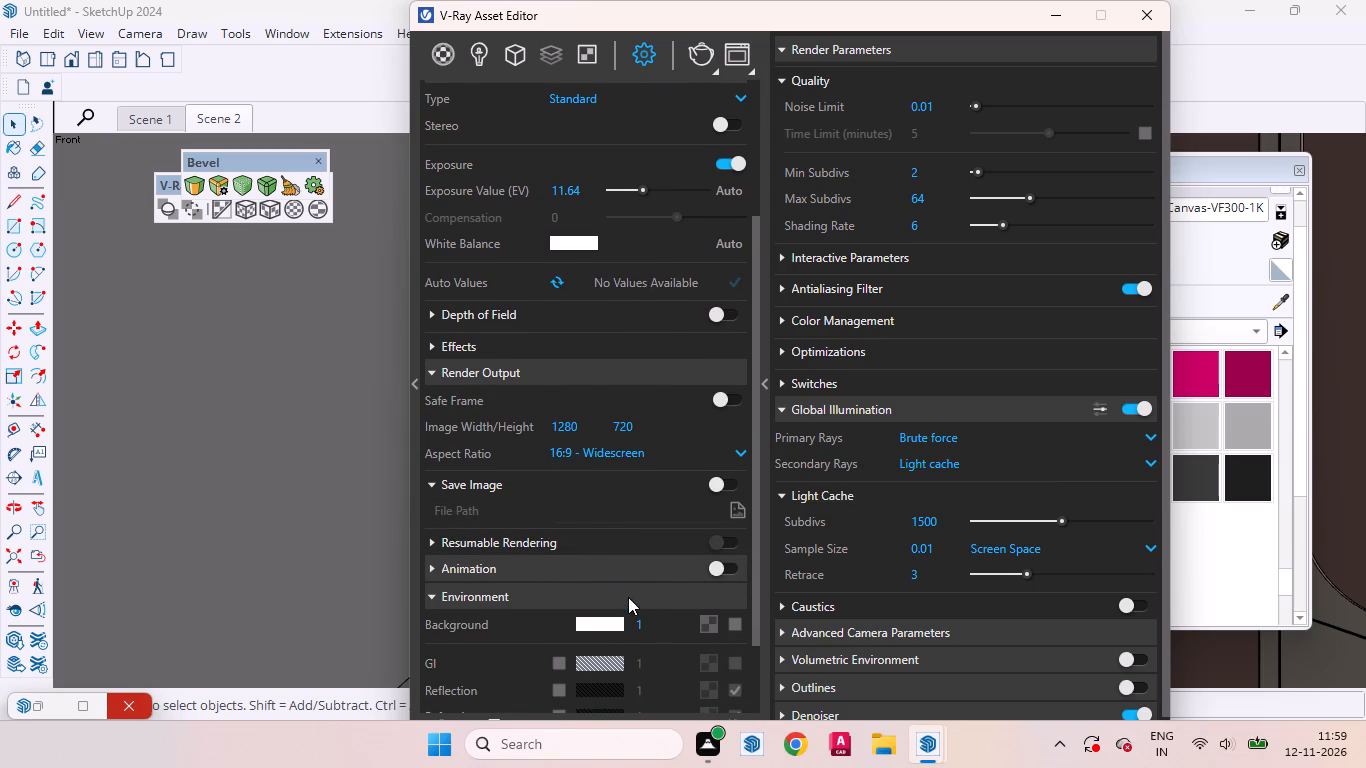
scroll(615, 497, down, 4)
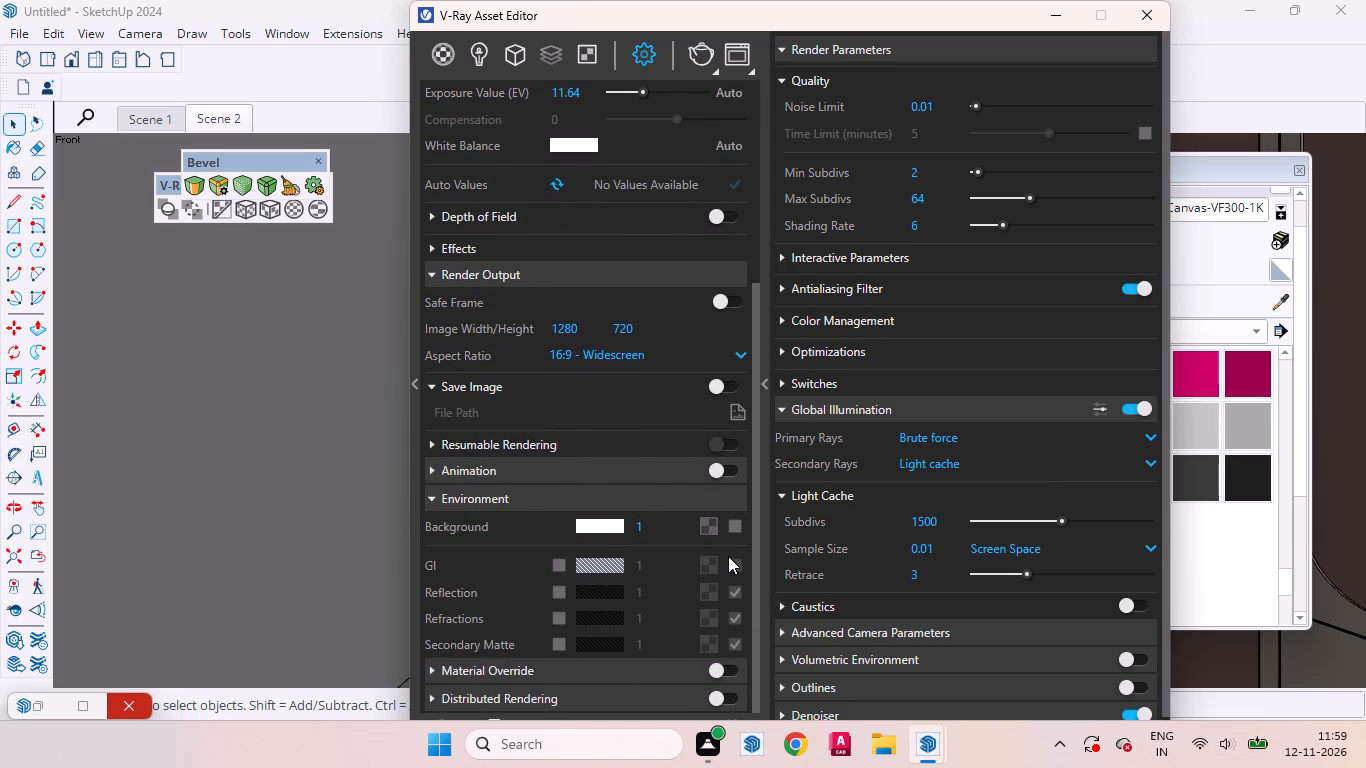
click(560, 522)
click(547, 522)
click(560, 524)
scroll(614, 523, up, 2)
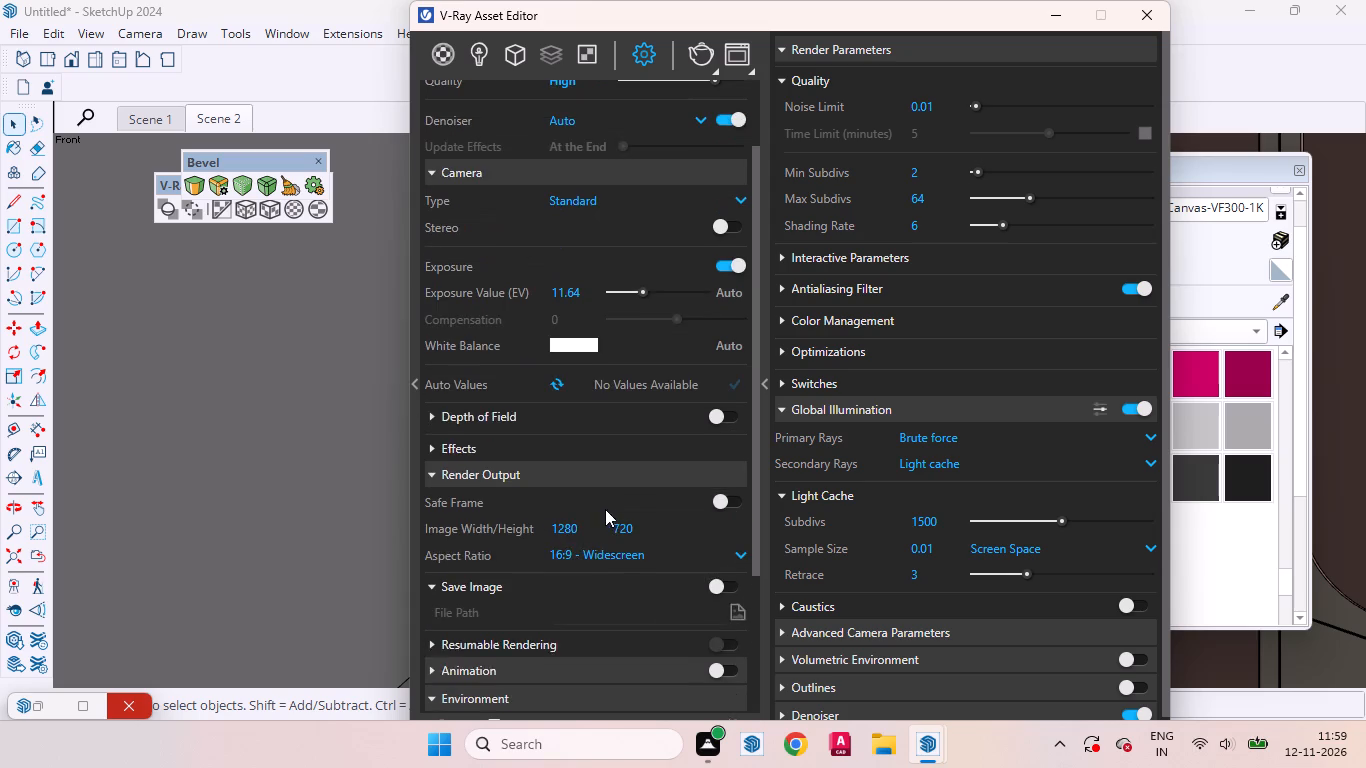
scroll(596, 521, down, 2)
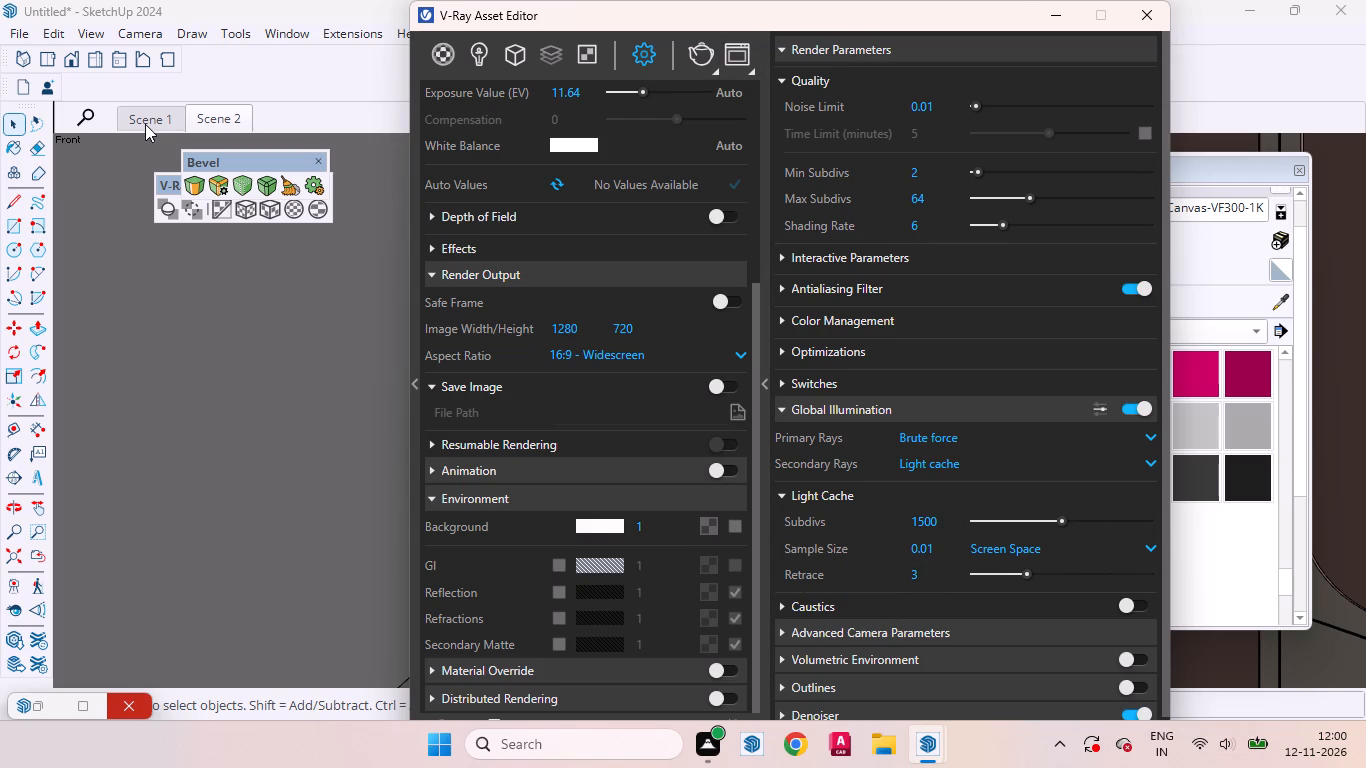
Start a V-Ray production render of the Scene 2 view.
click(718, 70)
click(703, 90)
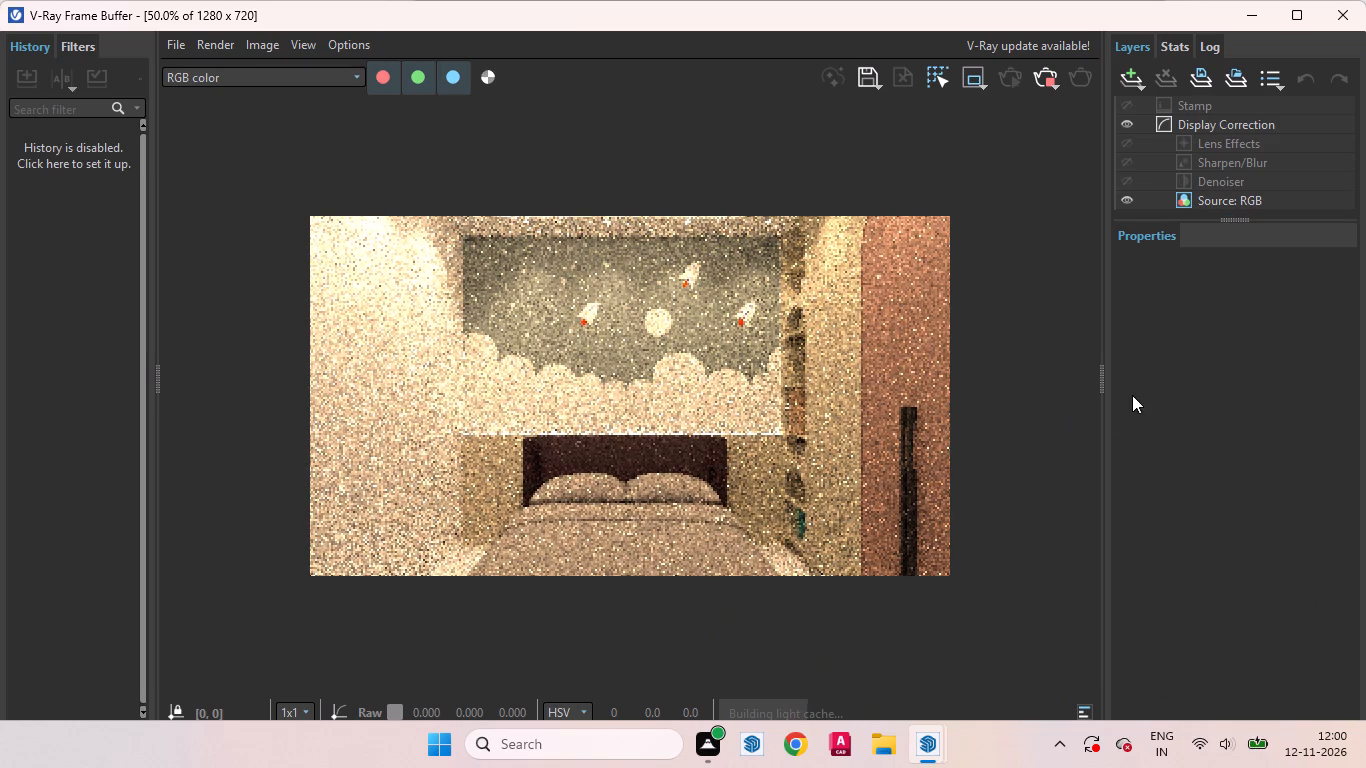
Examine the bed, cloud mural wall and side shelf niches in the running Scene 2 render, up close and in full view.
click(1257, 10)
scroll(601, 452, down, 3)
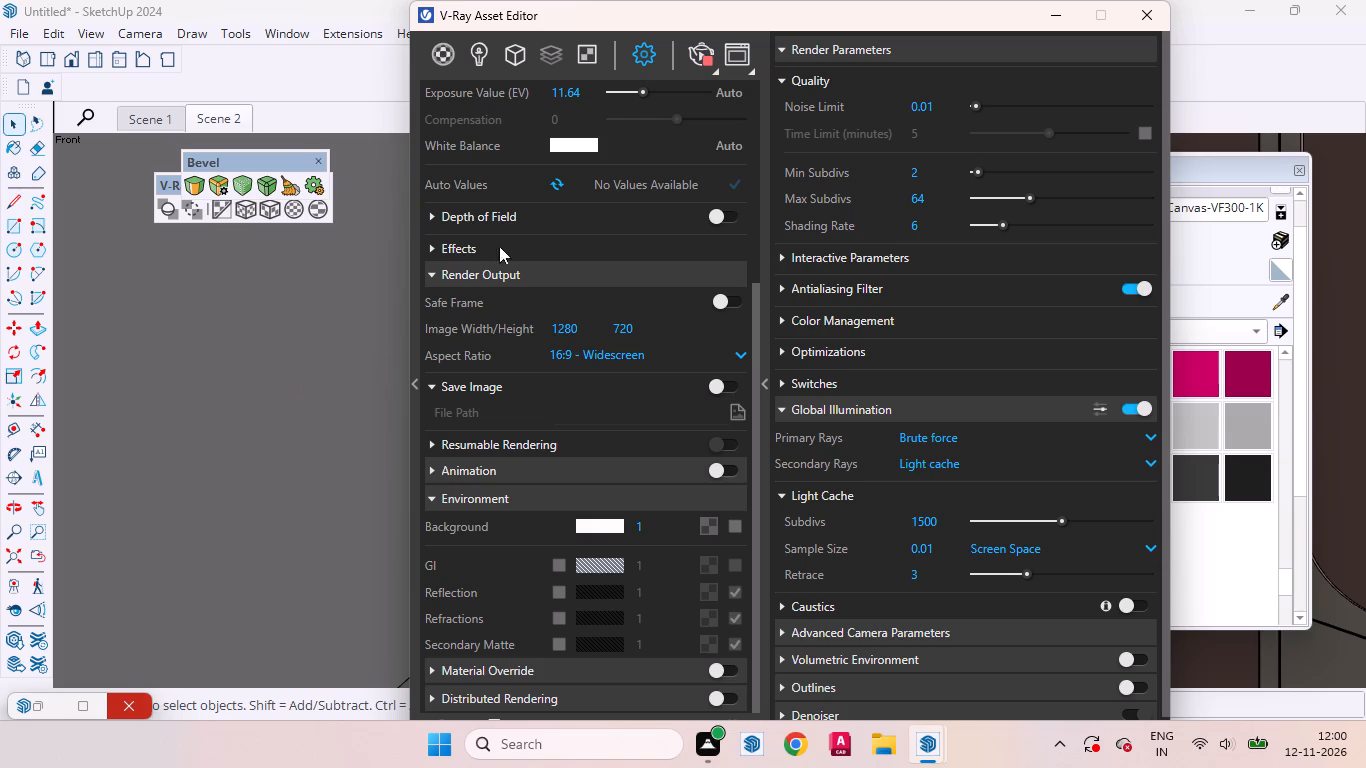
click(933, 755)
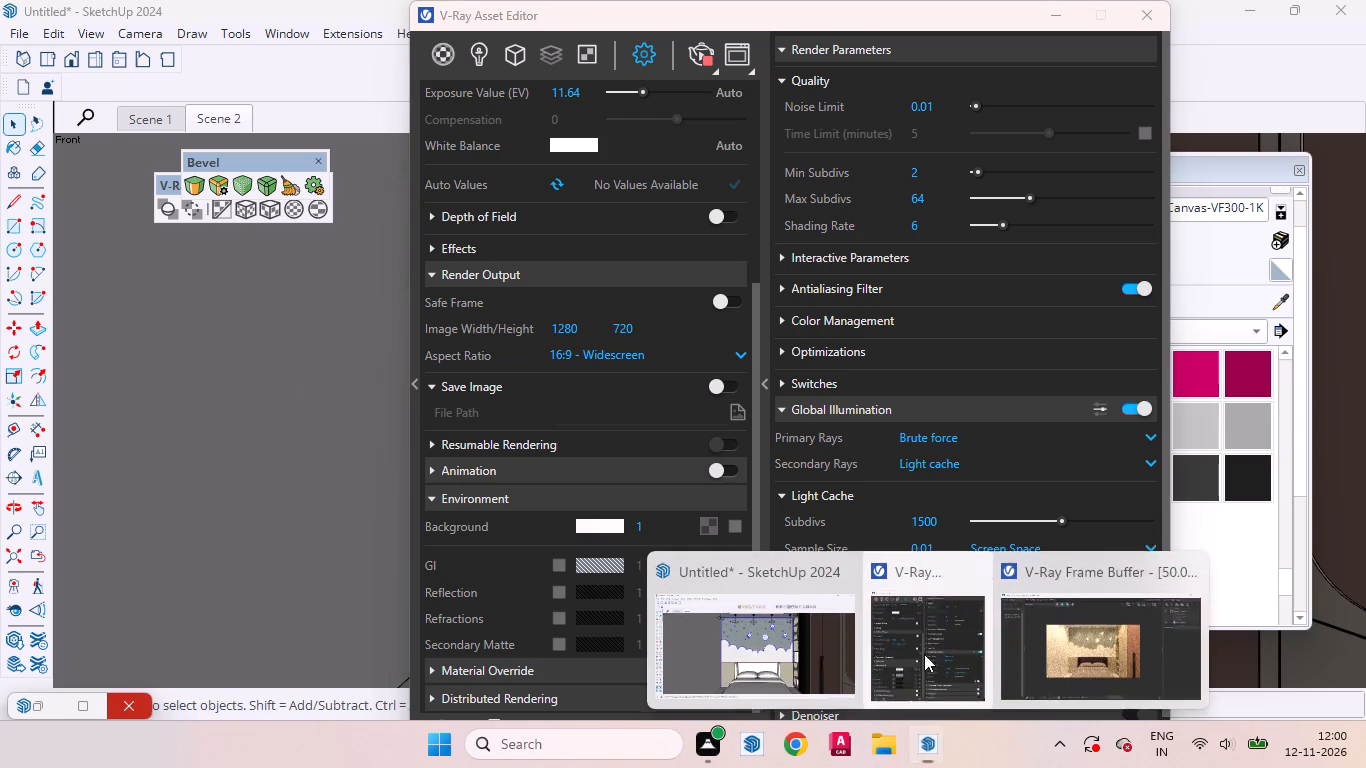
click(1103, 660)
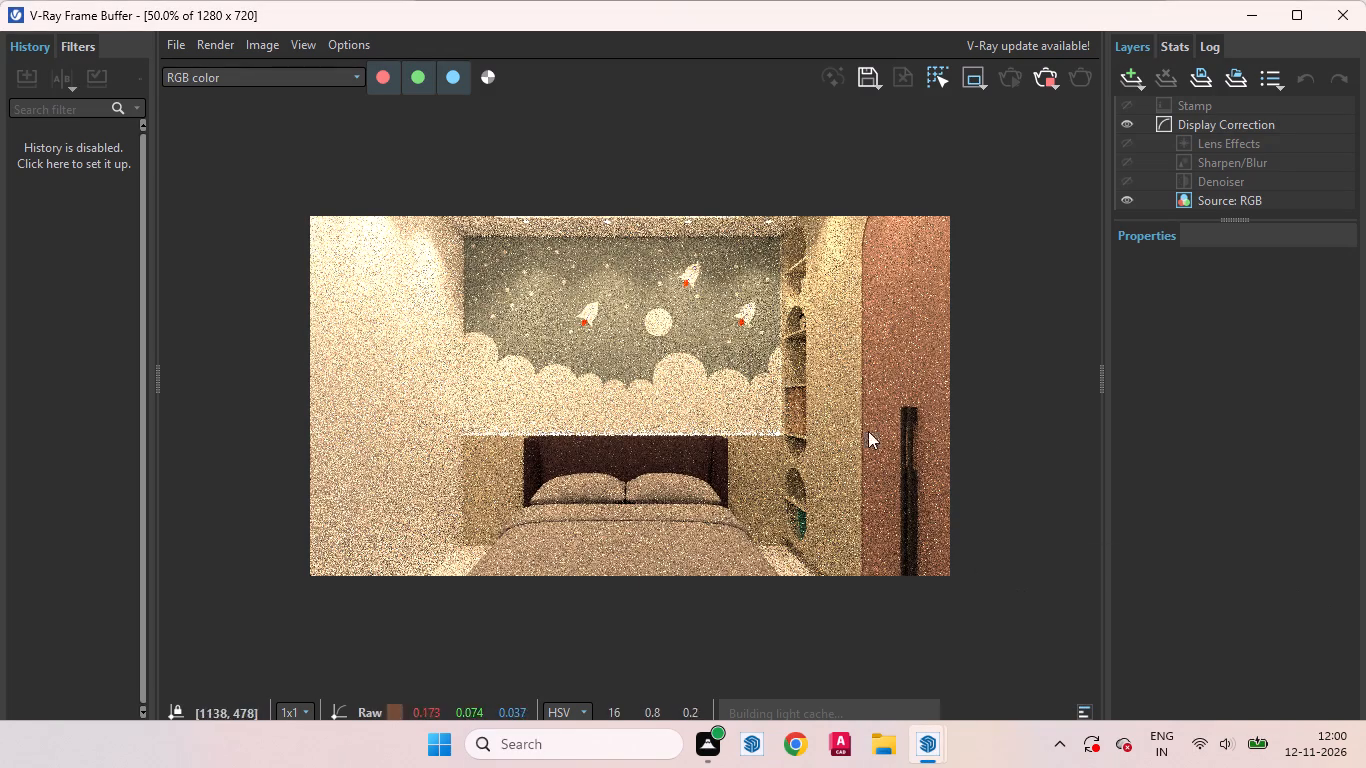
scroll(708, 476, up, 1)
scroll(722, 490, down, 1)
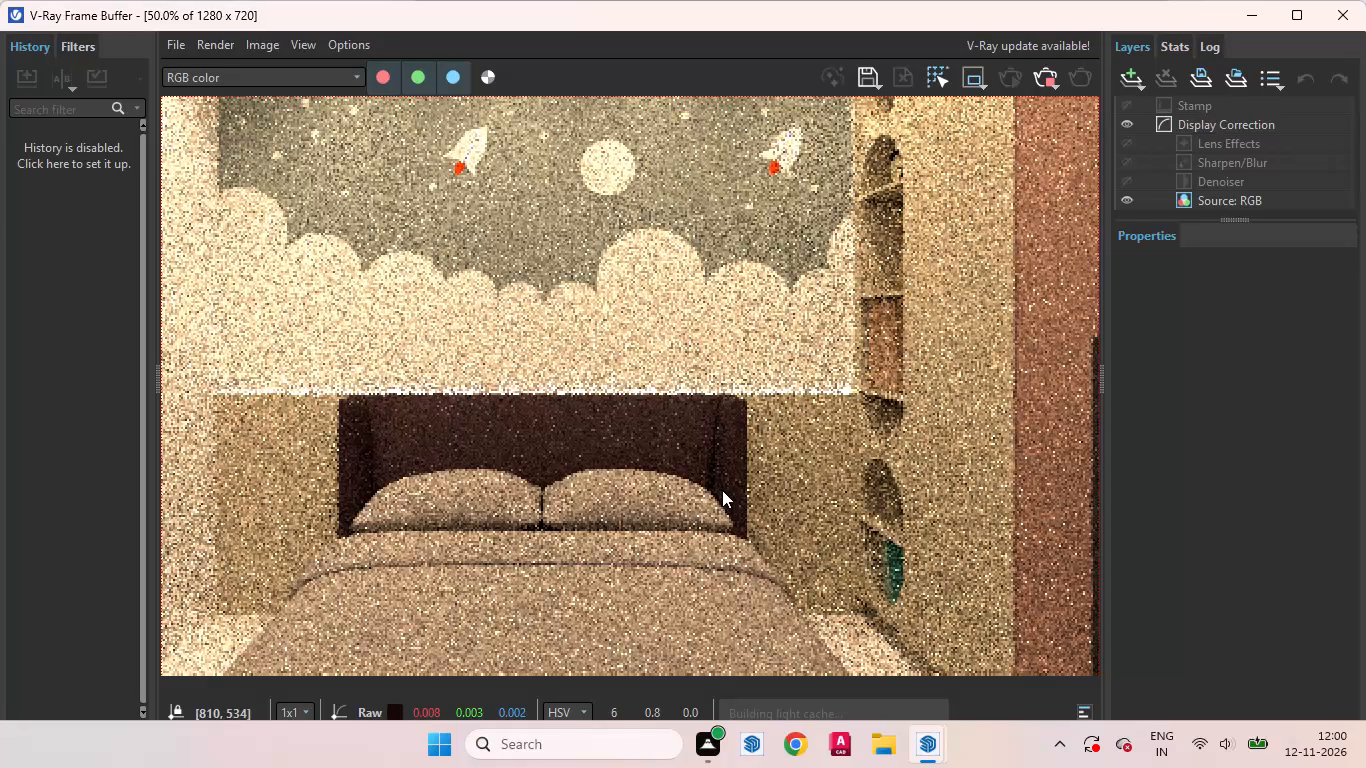
scroll(599, 306, up, 1)
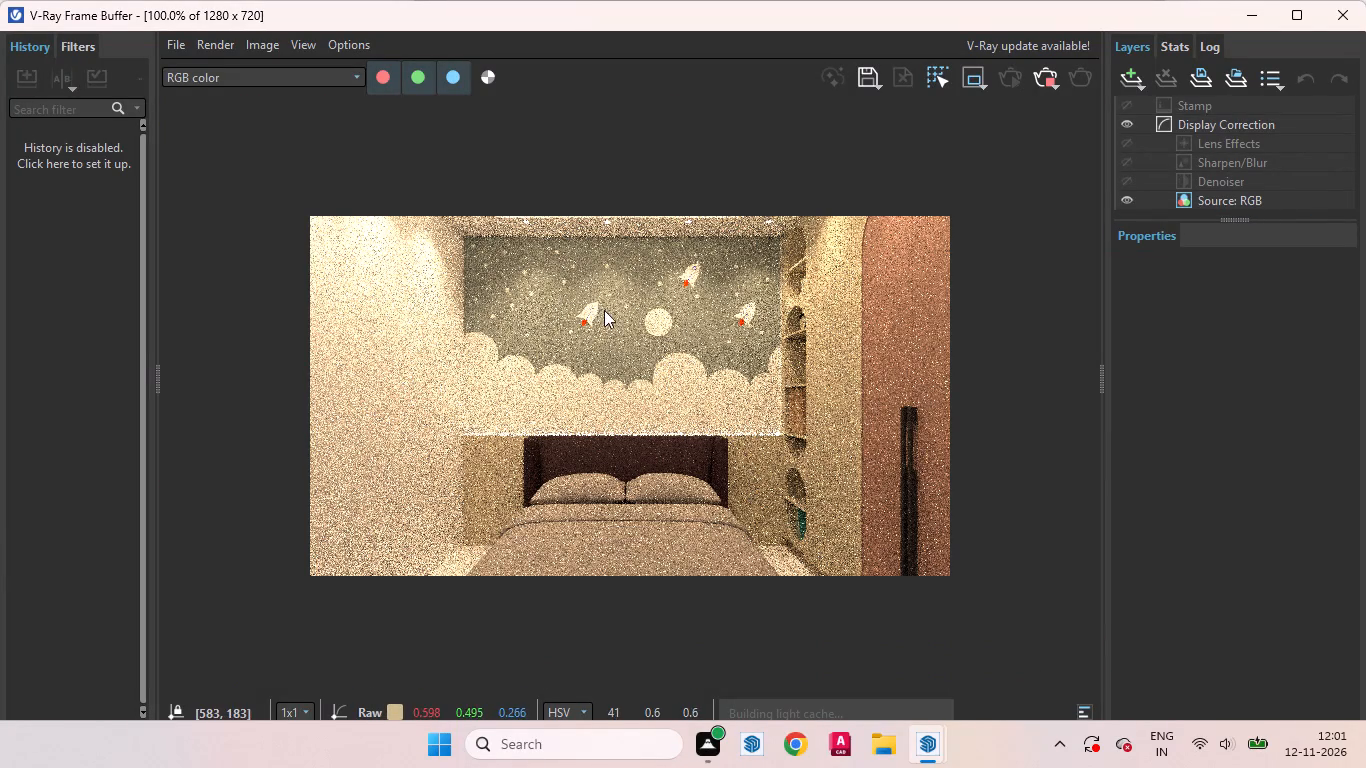
Examine the Scene 2 render in progress, checking the bed, cloud mural and shelf wall up close and in full view.
scroll(653, 376, down, 1)
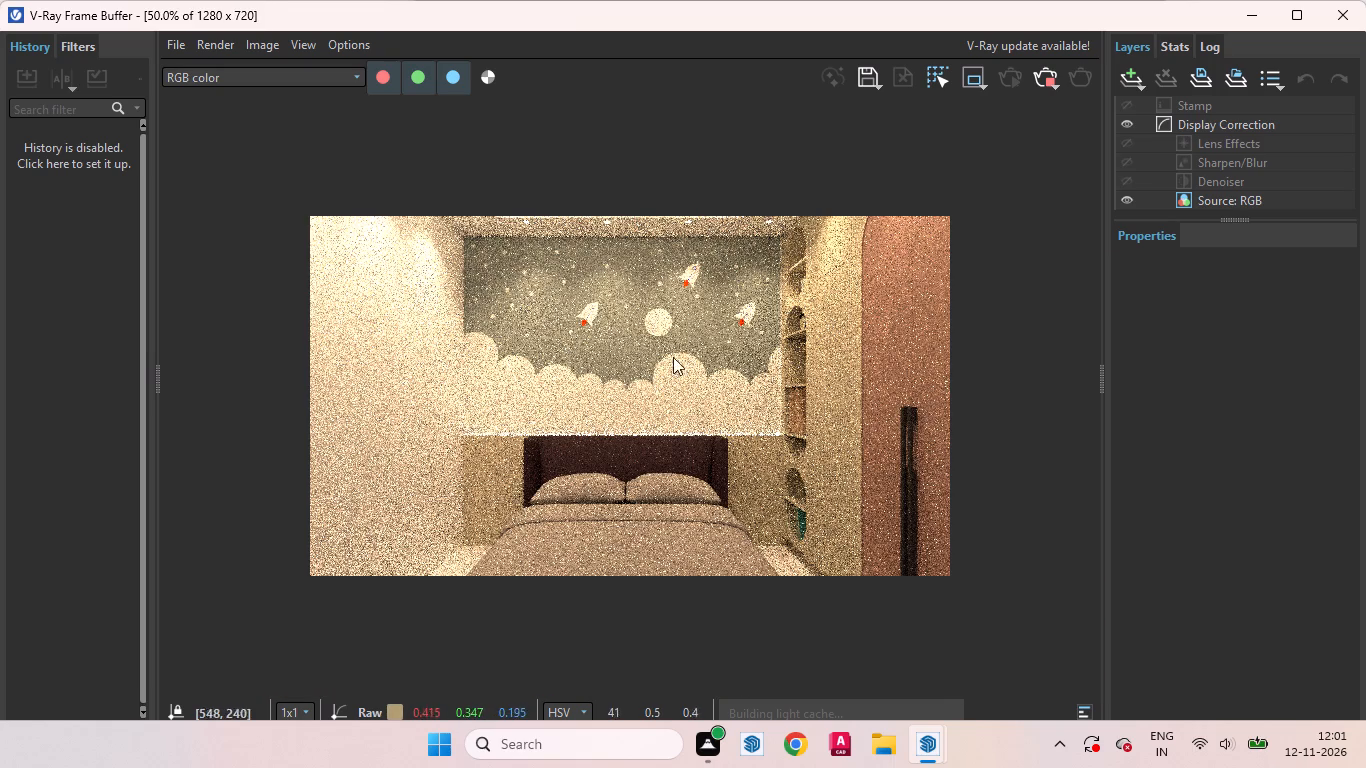
scroll(844, 441, up, 1)
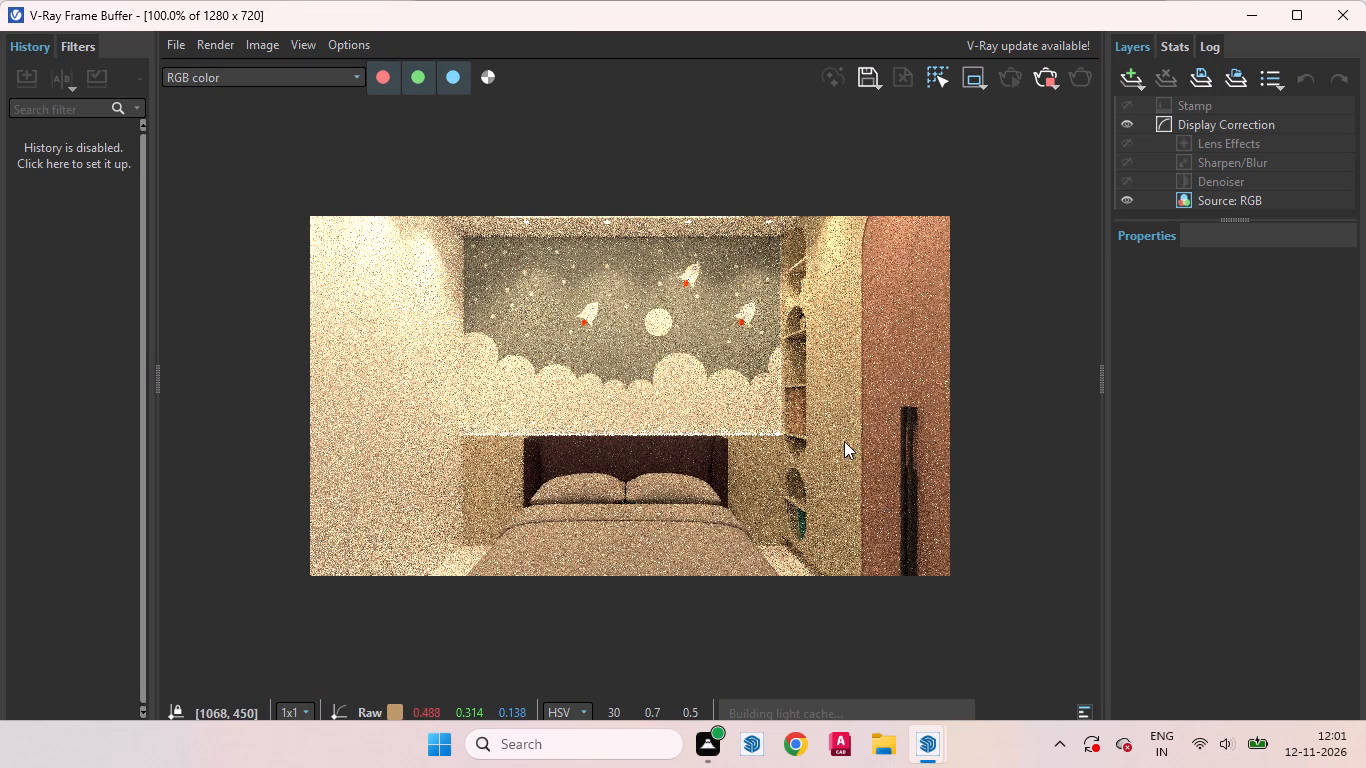
scroll(834, 447, down, 2)
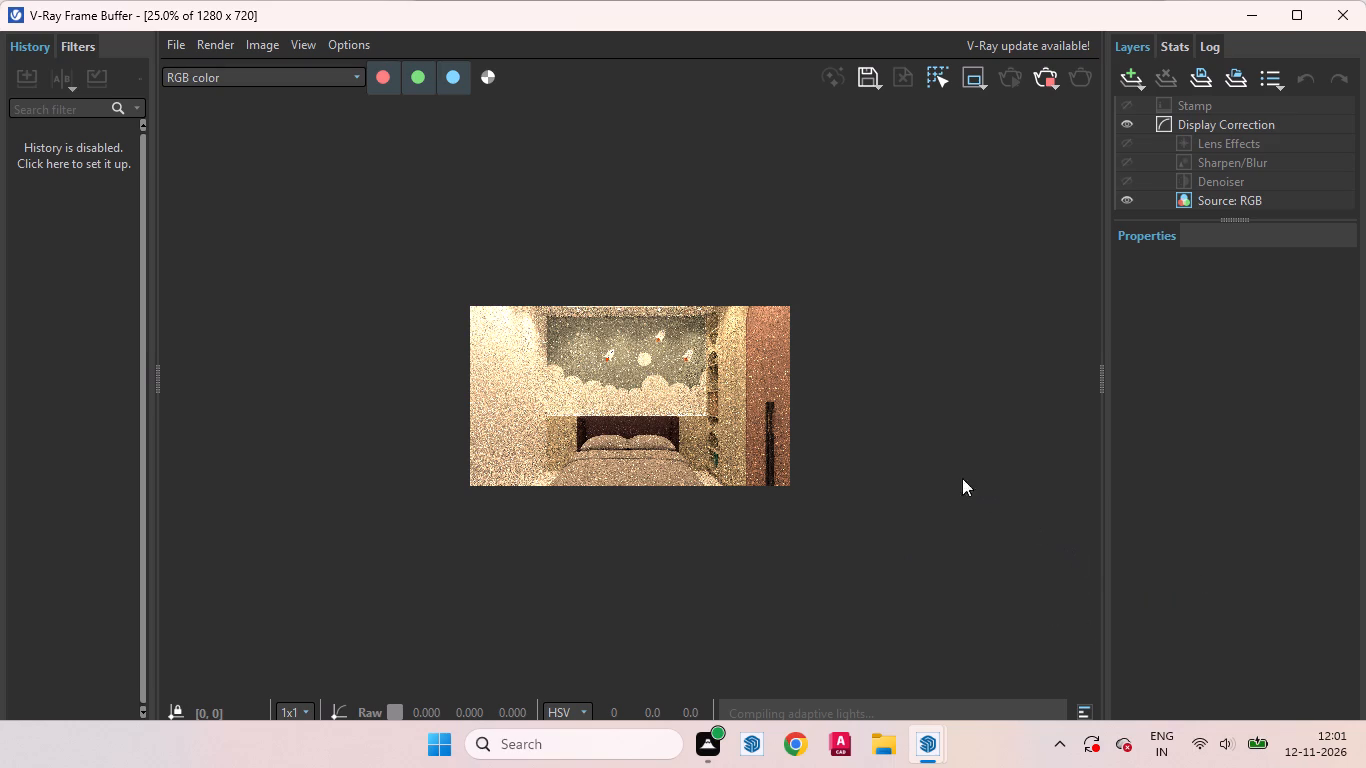
scroll(685, 430, up, 1)
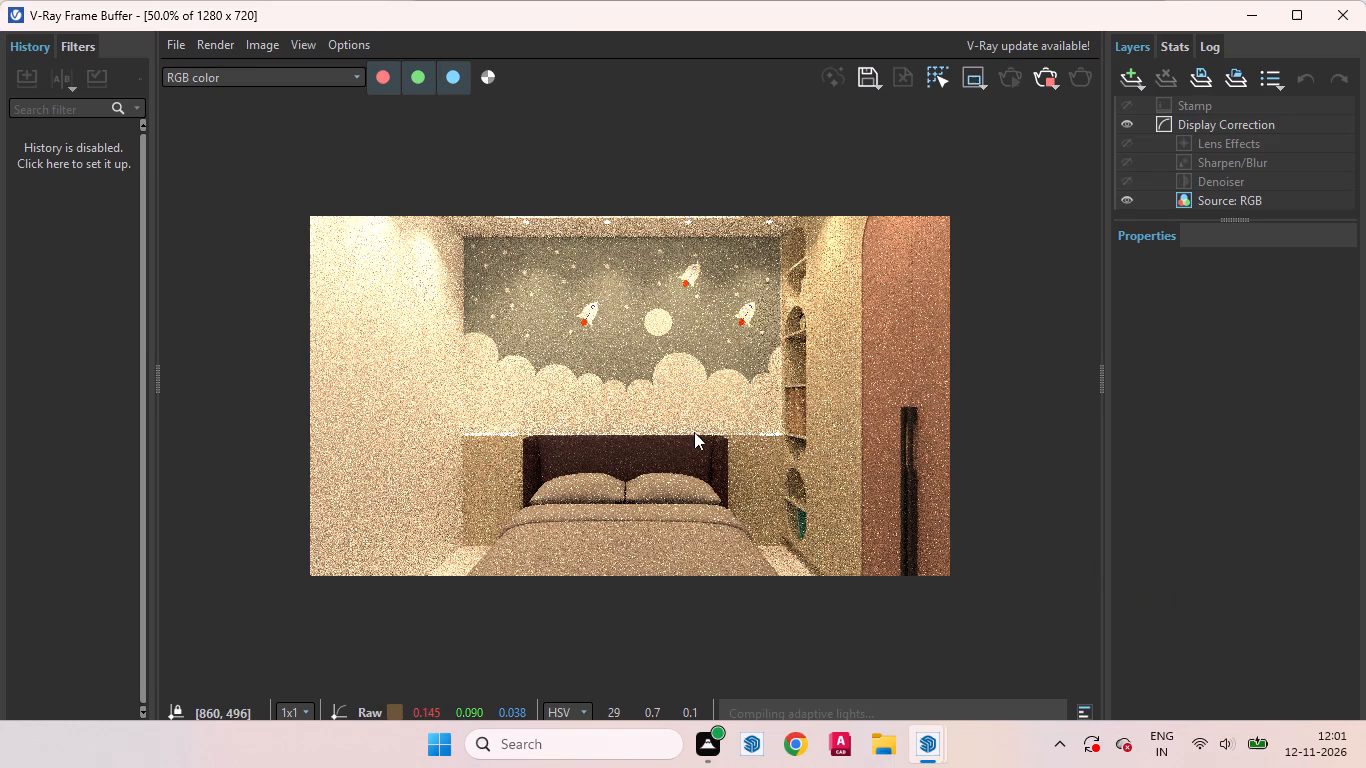
scroll(725, 437, down, 1)
scroll(591, 428, up, 1)
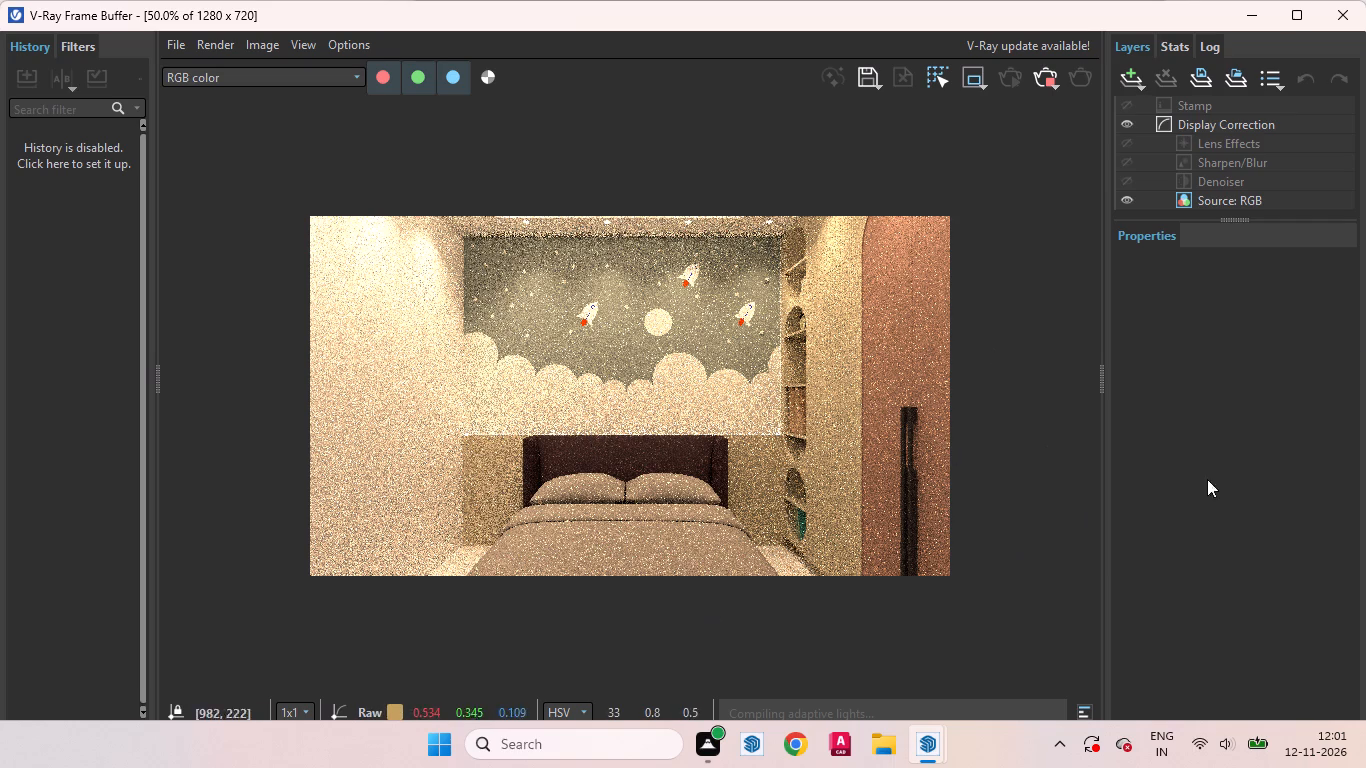
drag(303, 207, 1323, 767)
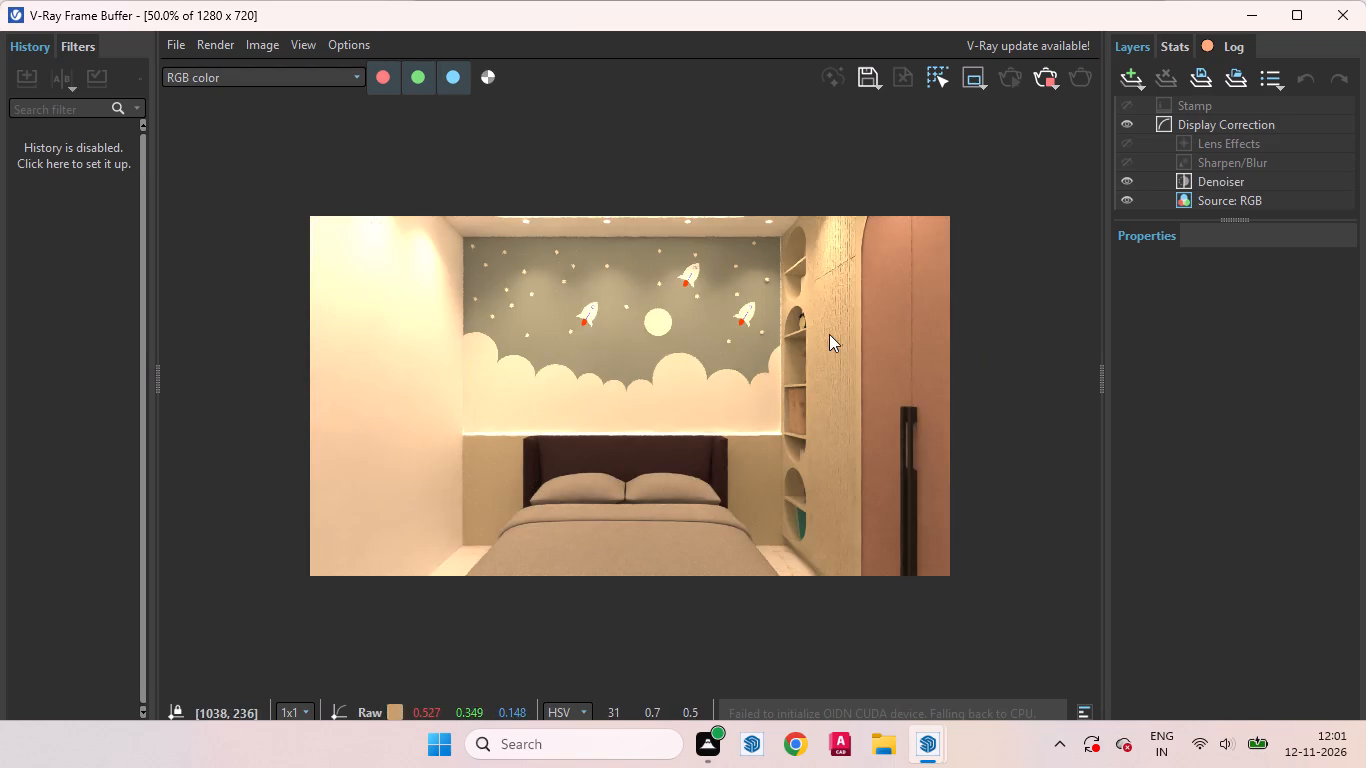
Inspect the denoised Scene 2 render, zooming in closely on the textured side panel beside the shelf niches.
scroll(620, 395, up, 1)
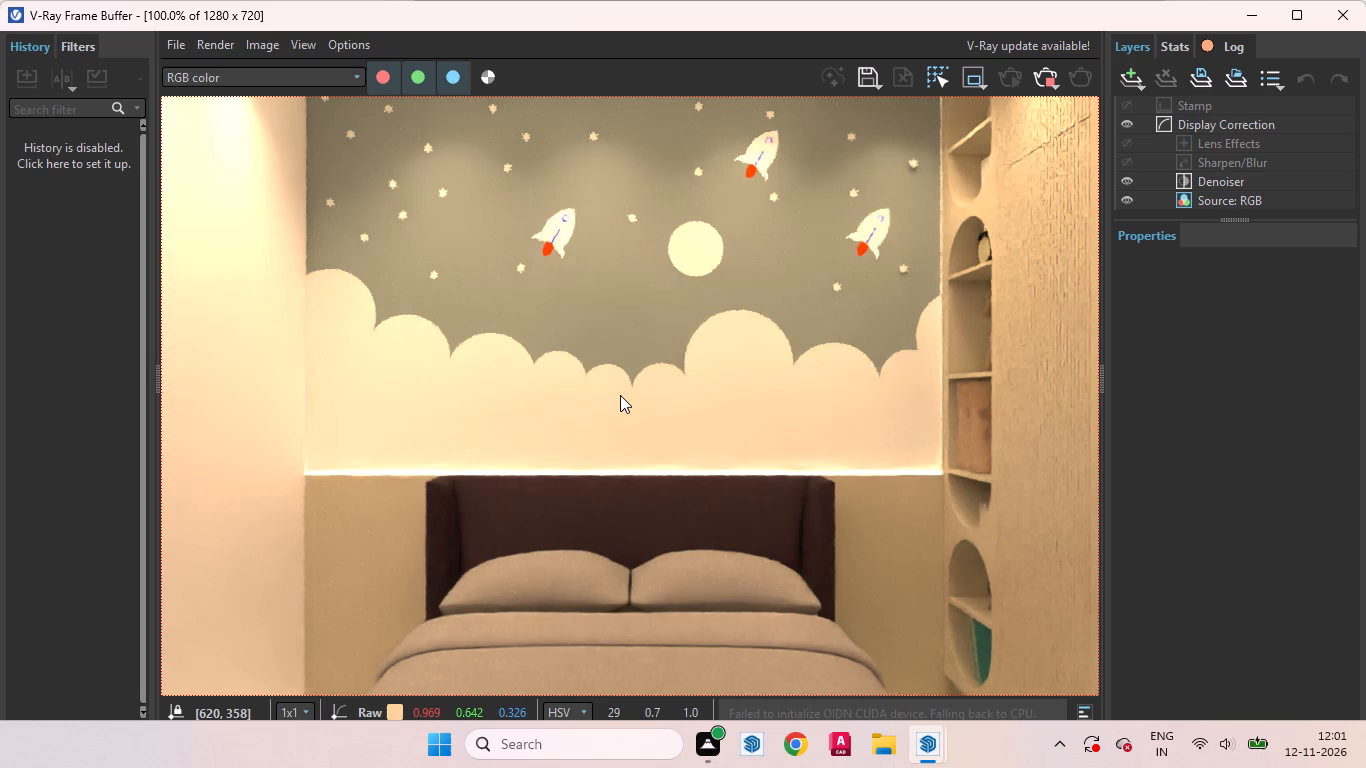
scroll(813, 463, down, 1)
scroll(875, 325, up, 1)
scroll(817, 247, up, 3)
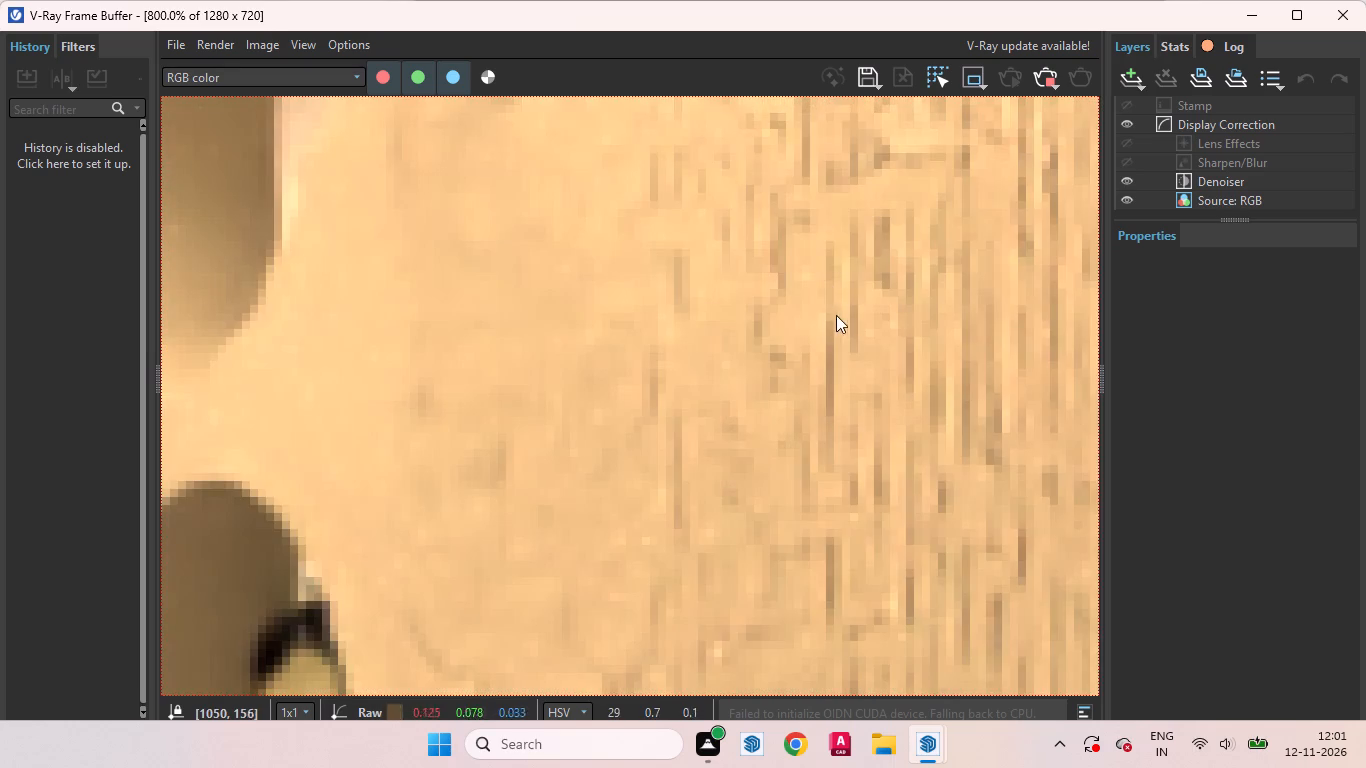
scroll(851, 345, down, 4)
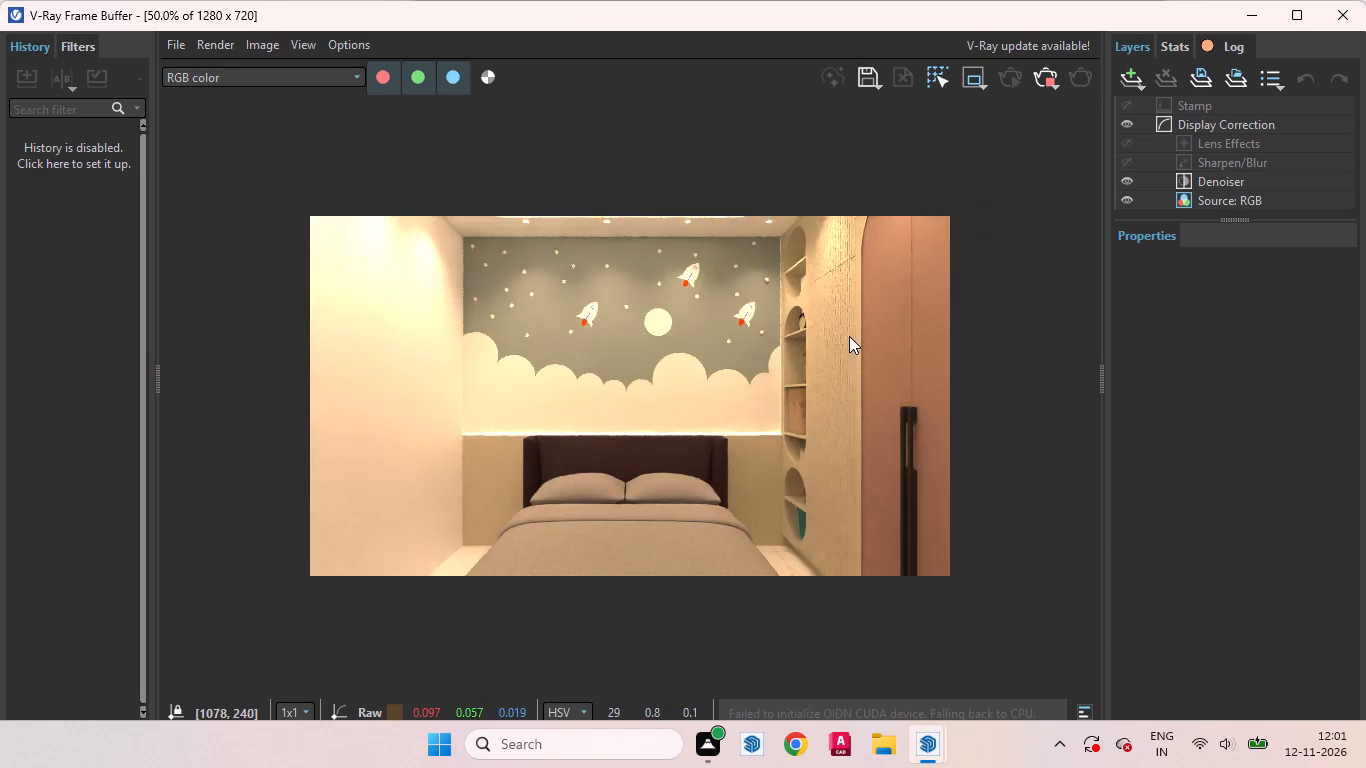
scroll(849, 335, down, 1)
scroll(615, 456, up, 1)
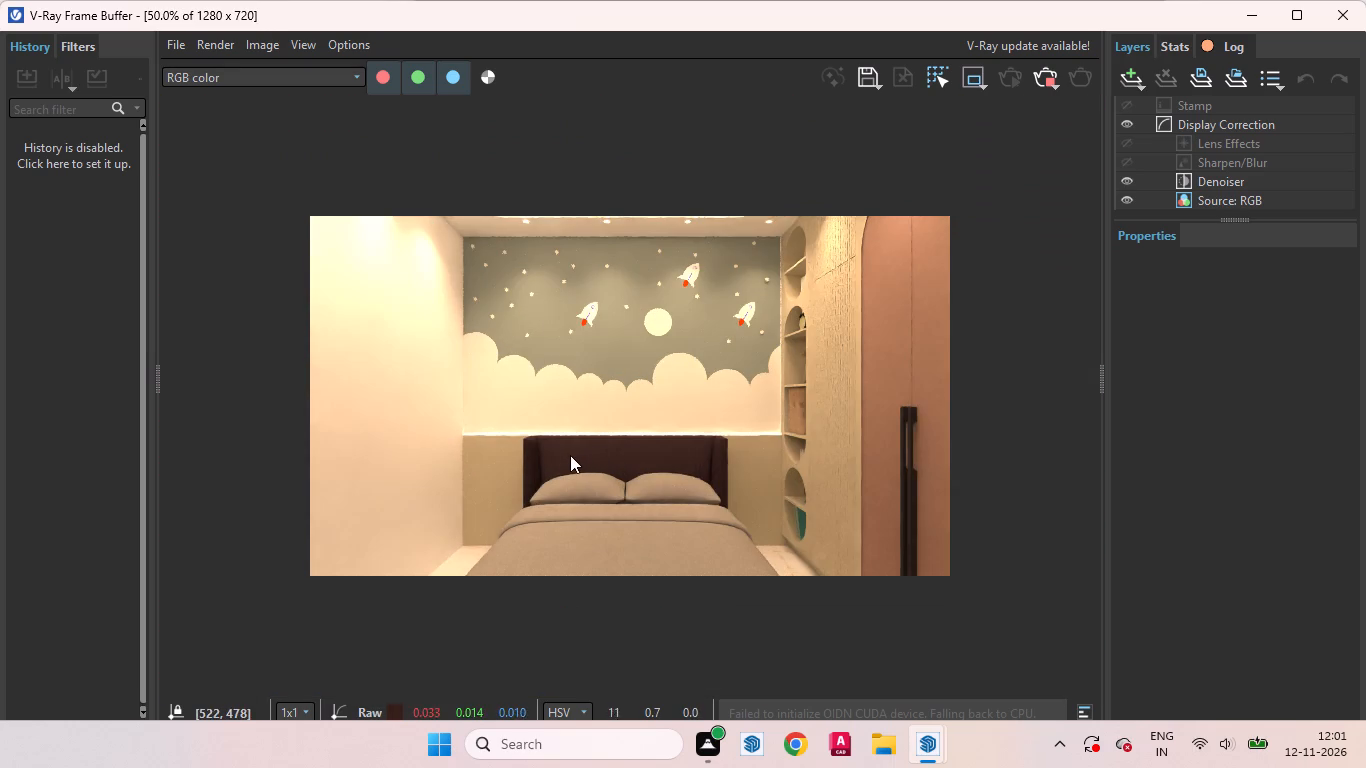
Compare the rocket and cloud mural, lit headboard wall and bed in the Scene 2 render, close up and in full.
scroll(564, 460, up, 1)
scroll(725, 512, down, 1)
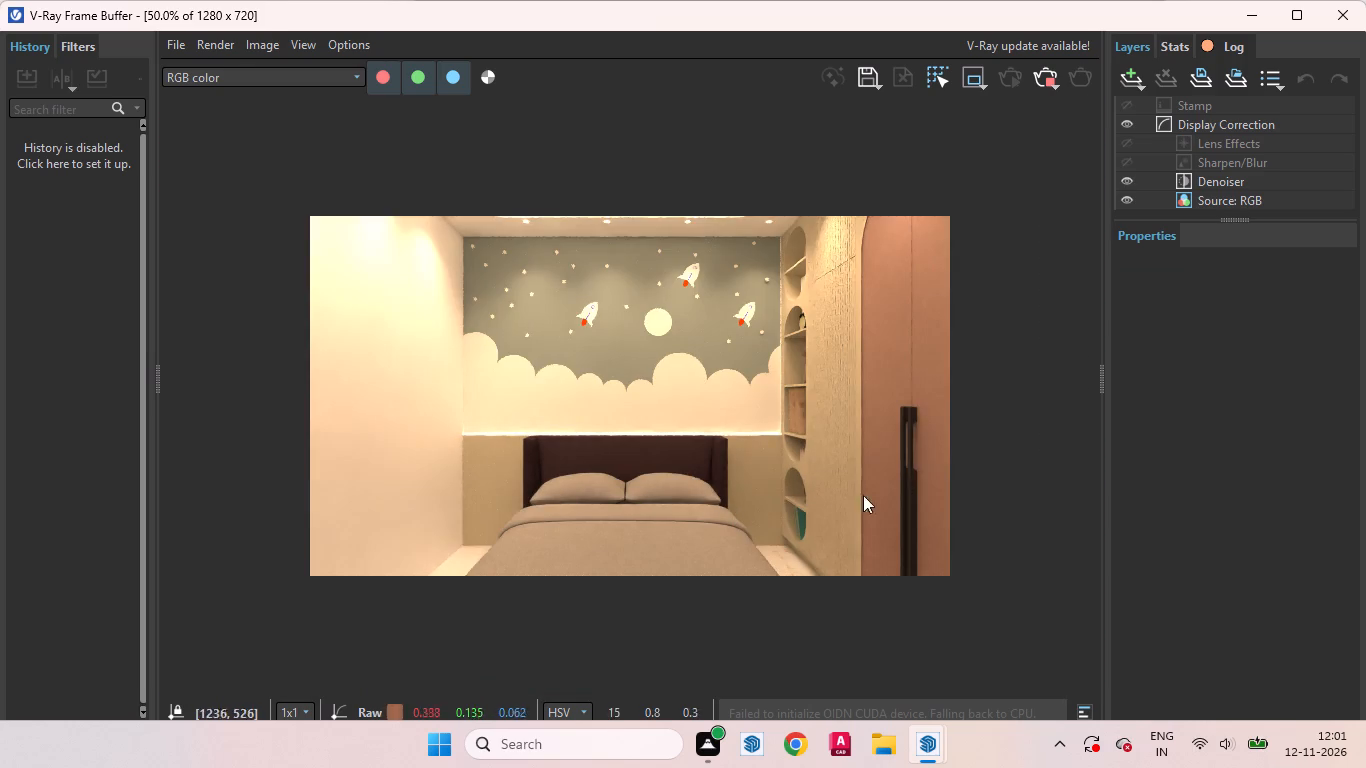
scroll(661, 324, up, 1)
scroll(714, 376, down, 1)
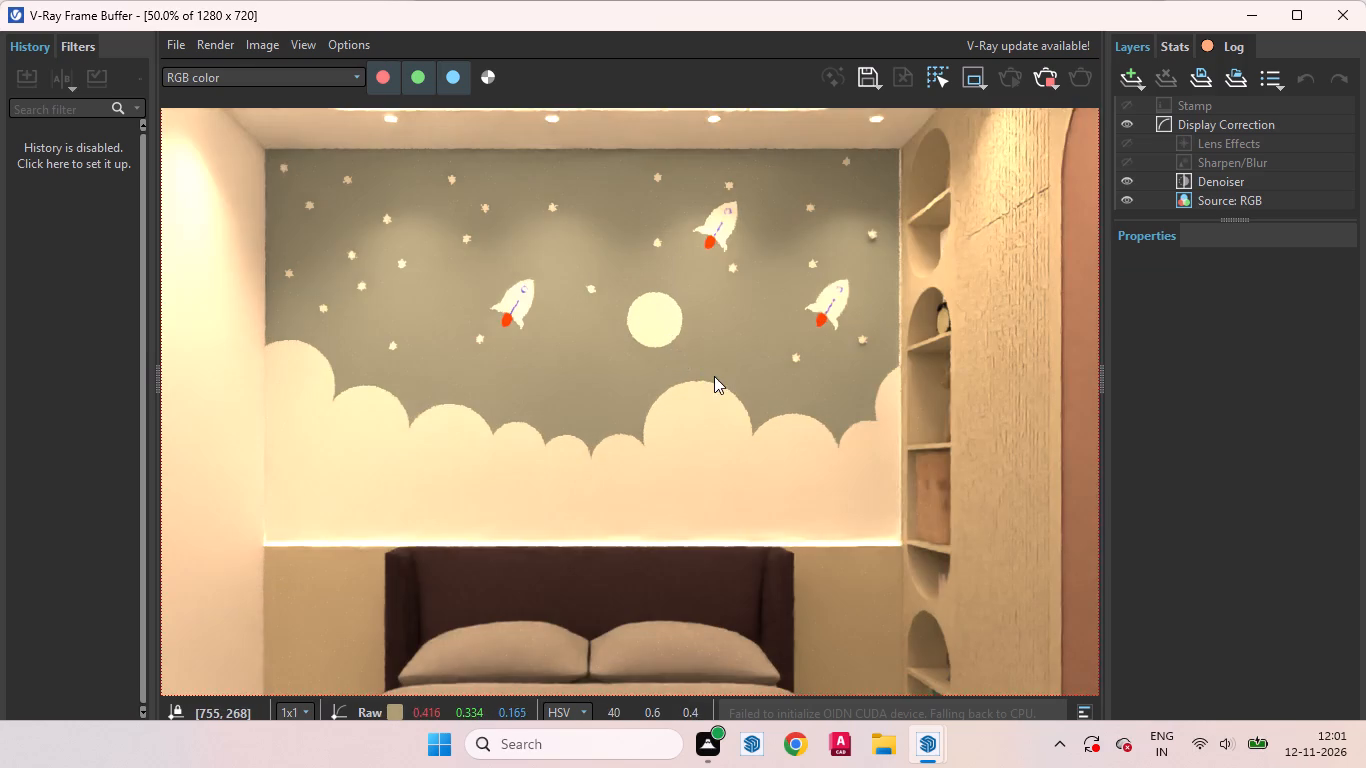
scroll(638, 392, up, 1)
scroll(714, 413, down, 1)
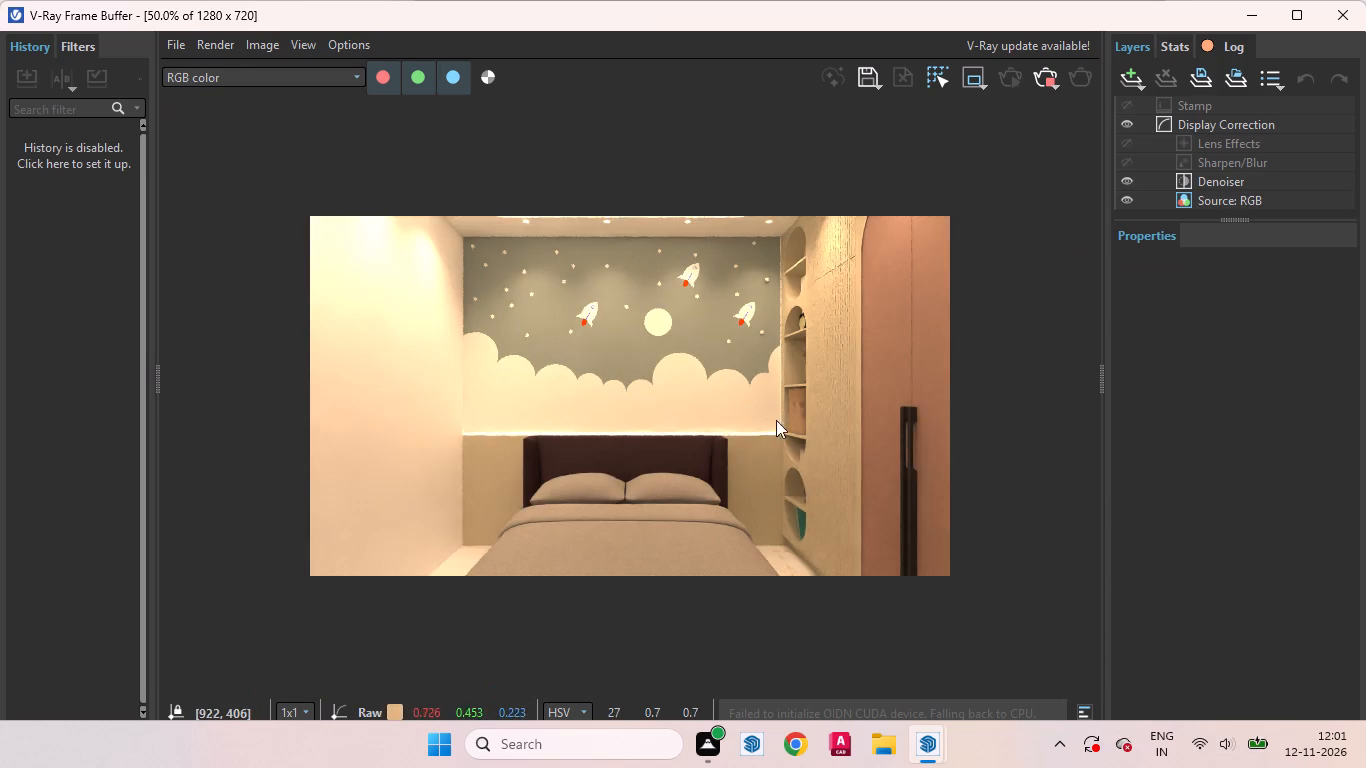
scroll(529, 412, up, 1)
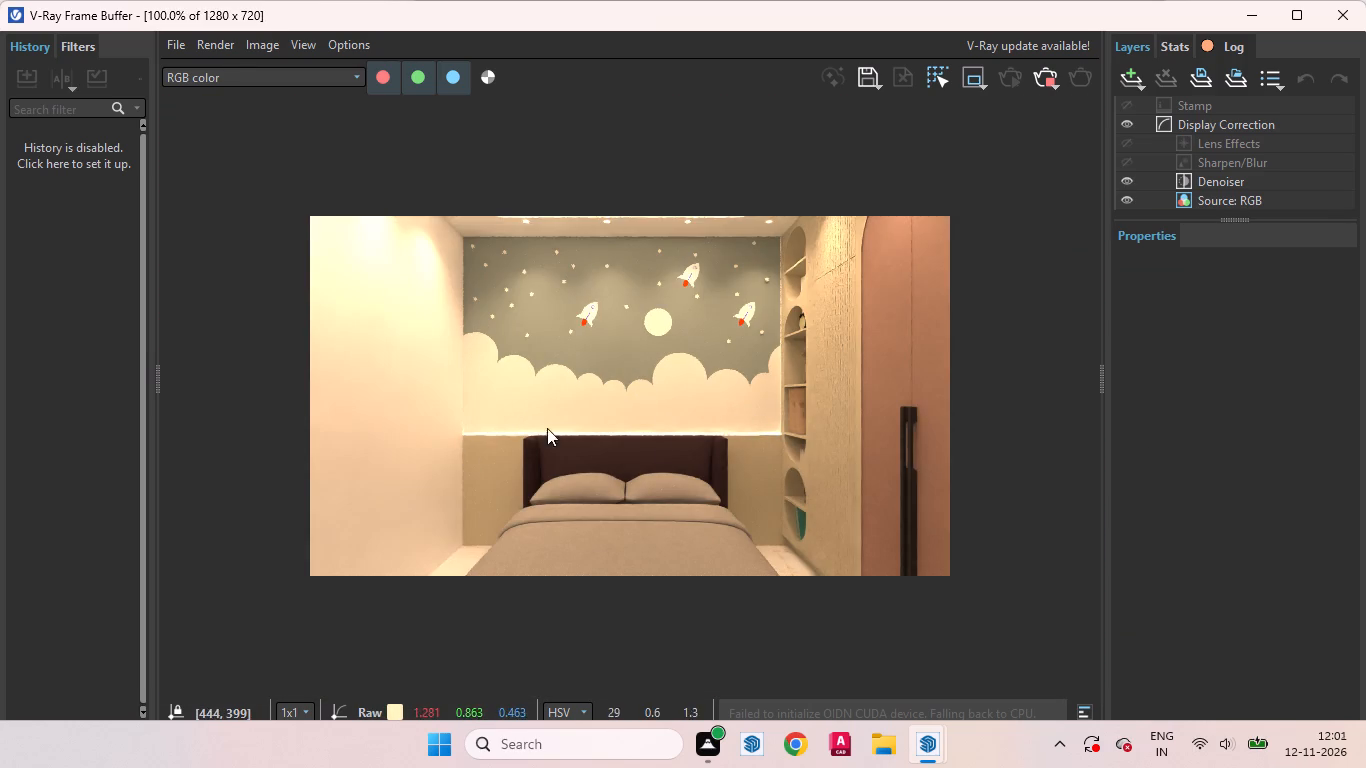
scroll(666, 451, down, 1)
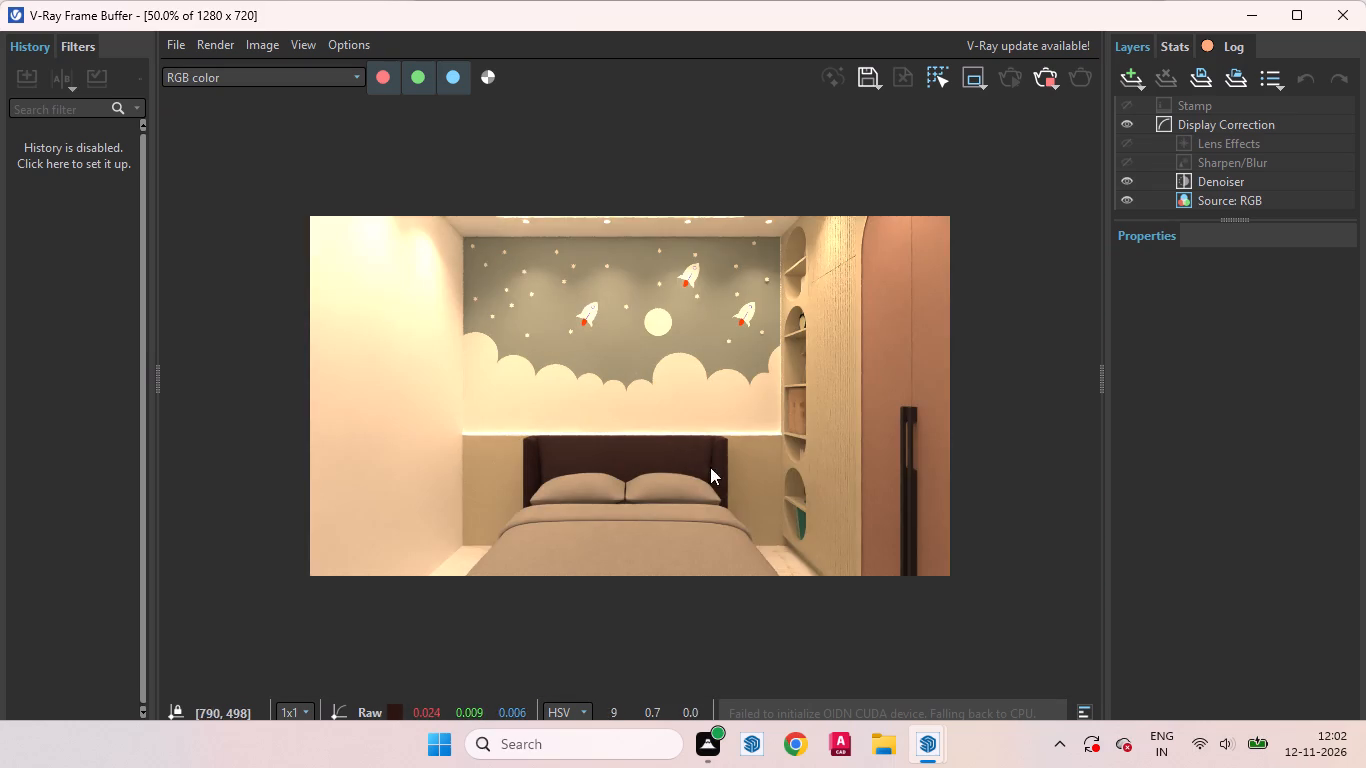
scroll(653, 491, up, 1)
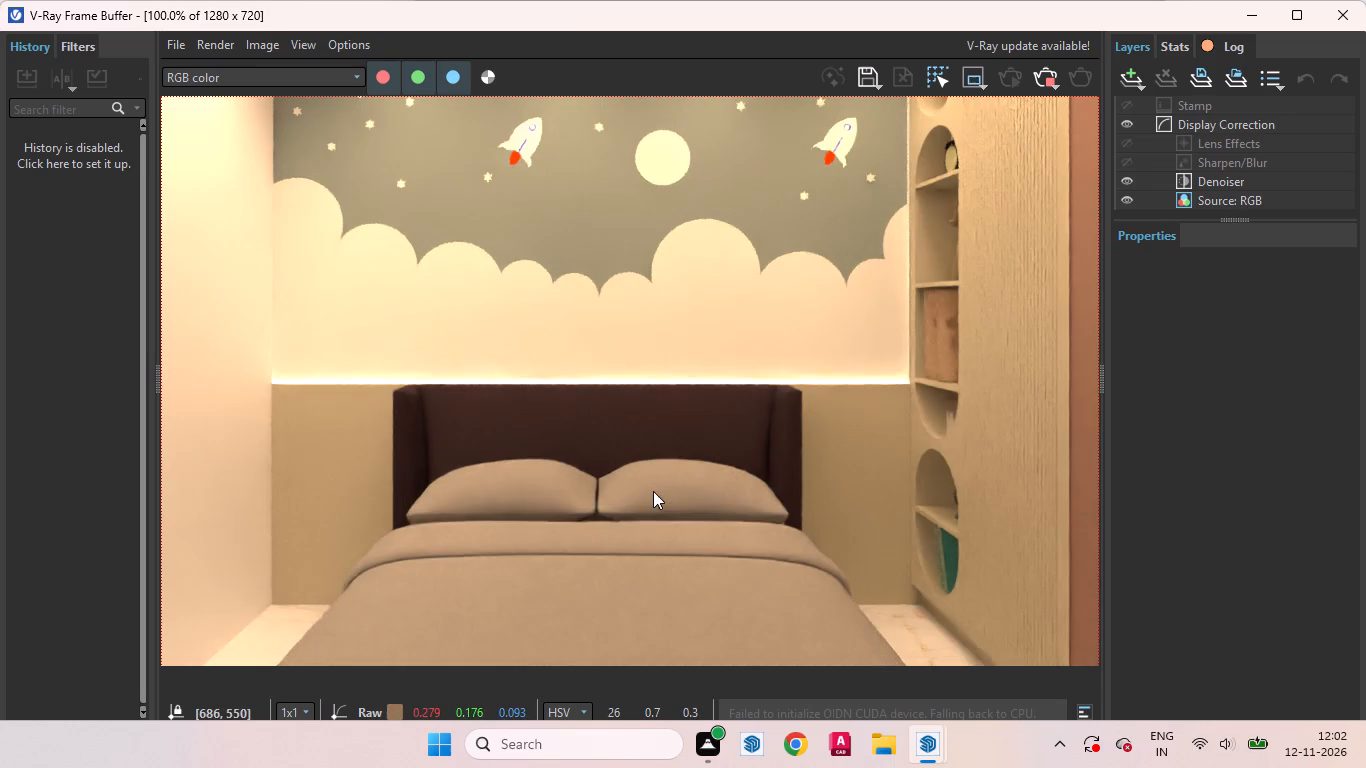
scroll(805, 498, down, 1)
middle_drag(701, 474, 874, 467)
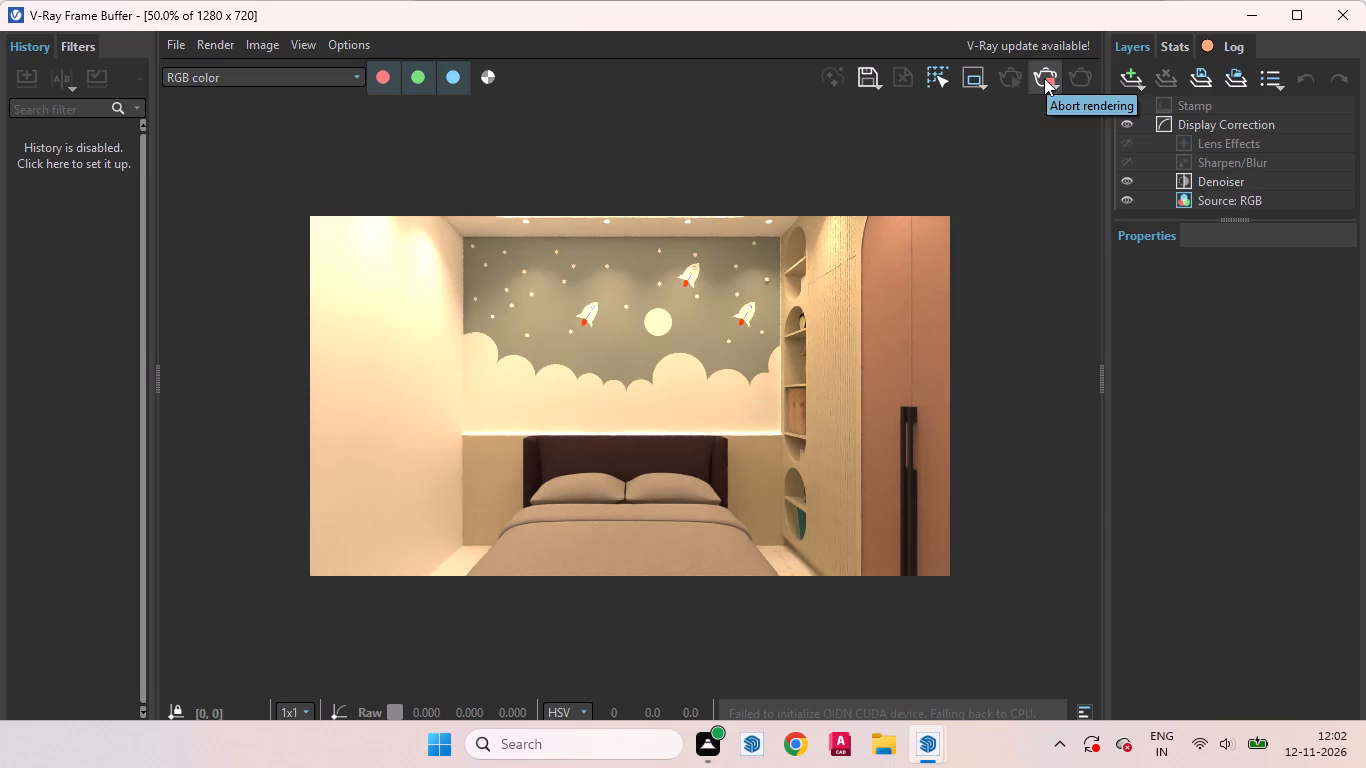
Put the finished render window away and switch the model view to Scene 1.
click(1250, 18)
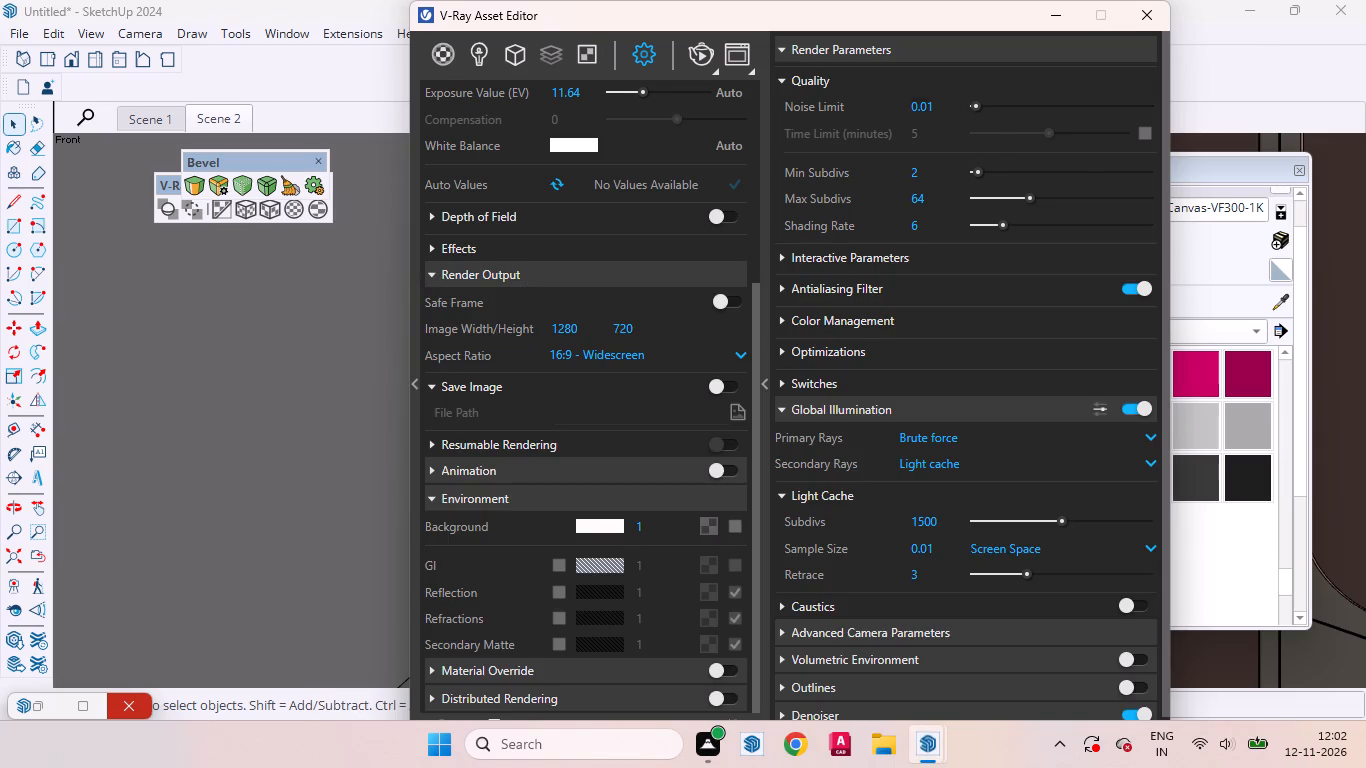
click(157, 117)
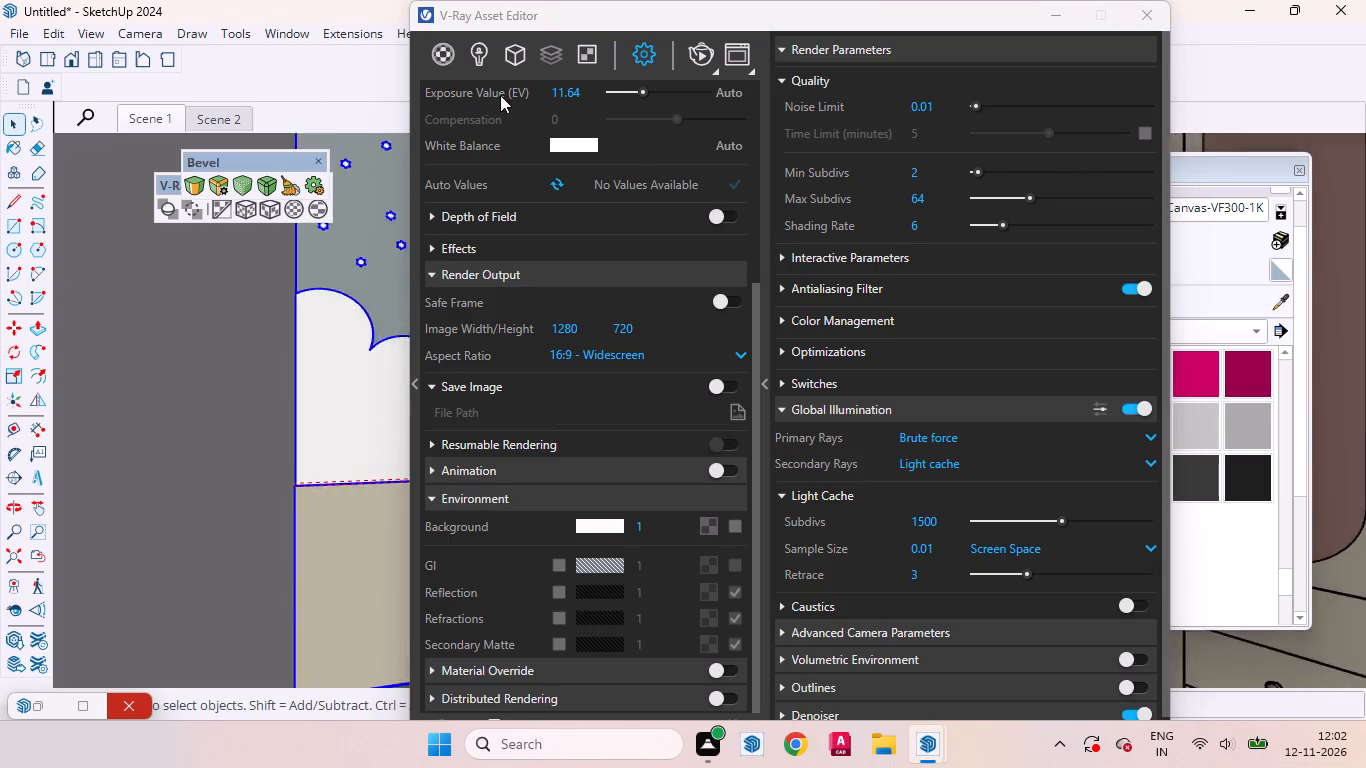
Start a V-Ray production render of the Scene 1 view.
click(720, 74)
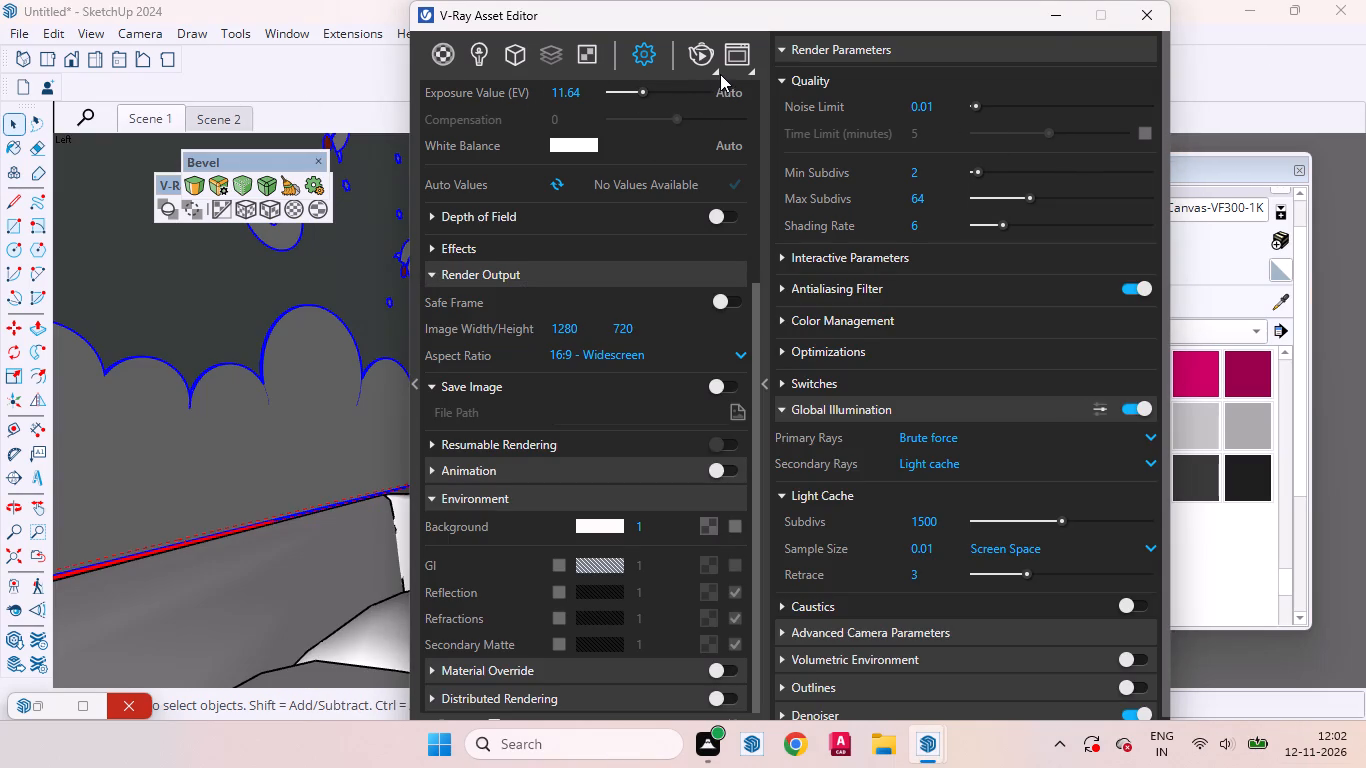
click(697, 52)
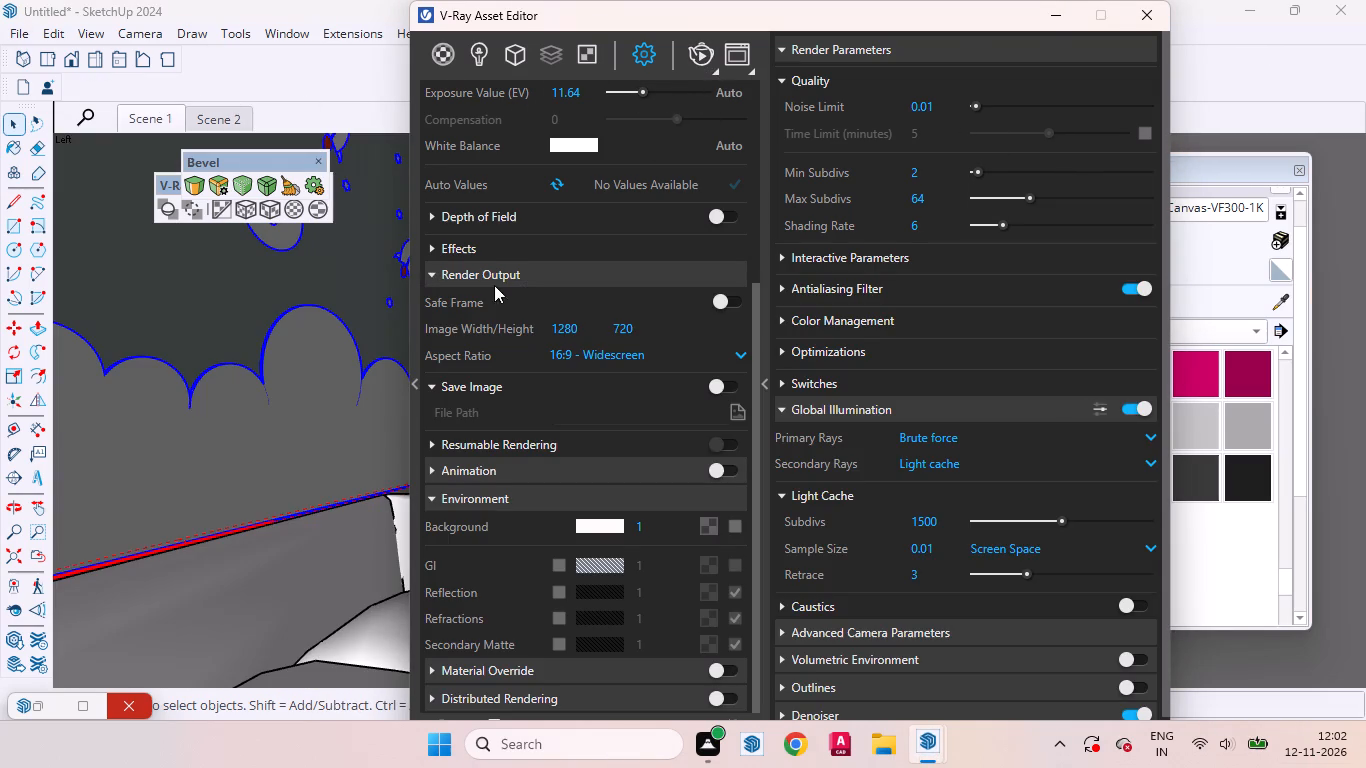
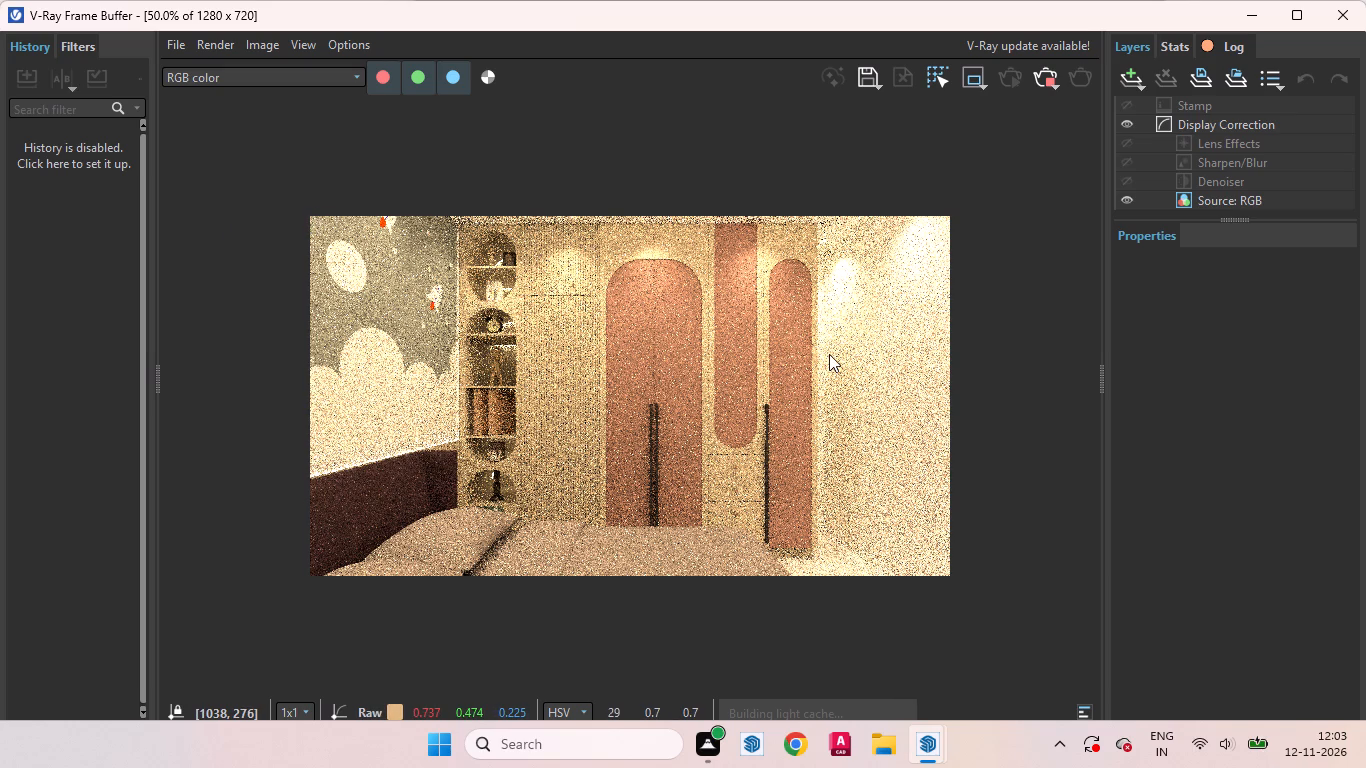
Examine the in-progress render of the arched wardrobe wall and shelf niches at different zoom levels.
ctrl+scroll(829, 354, up, 2)
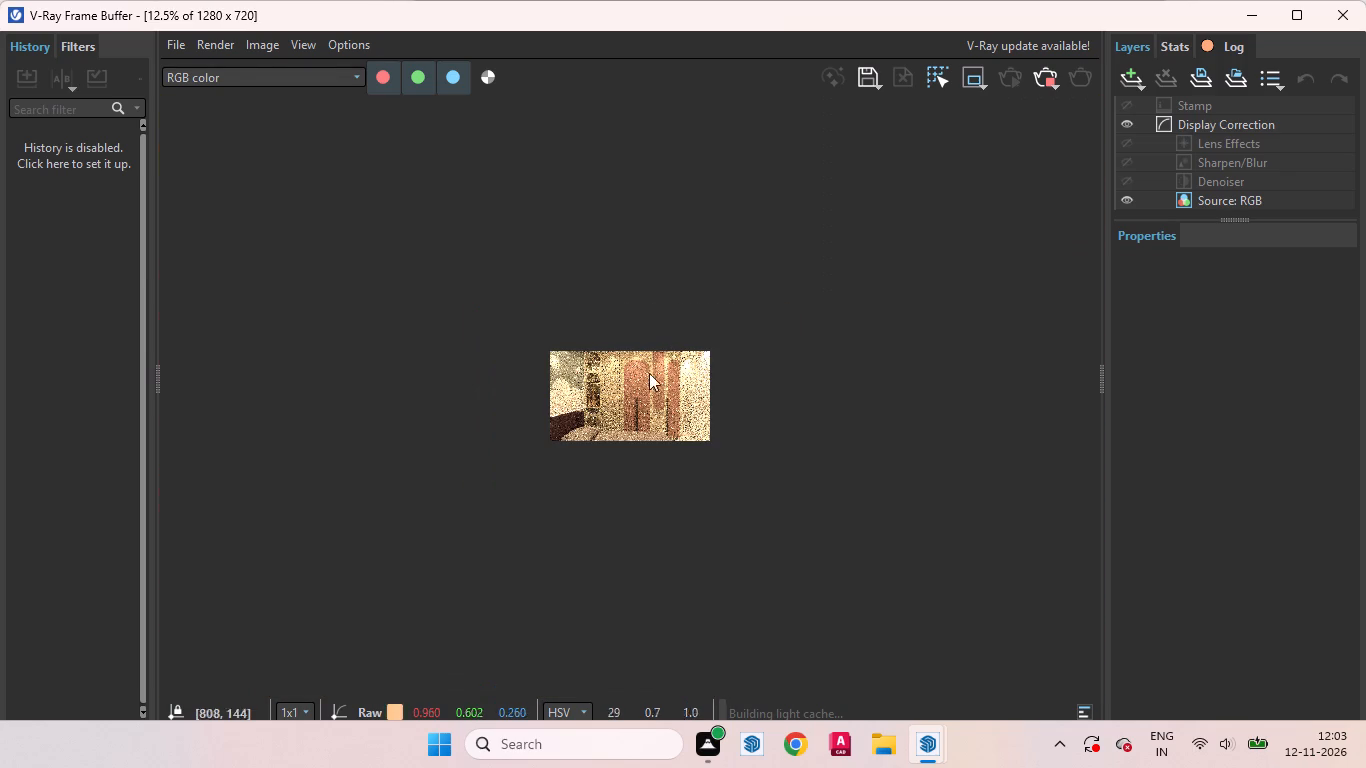
ctrl+scroll(640, 381, up, 3)
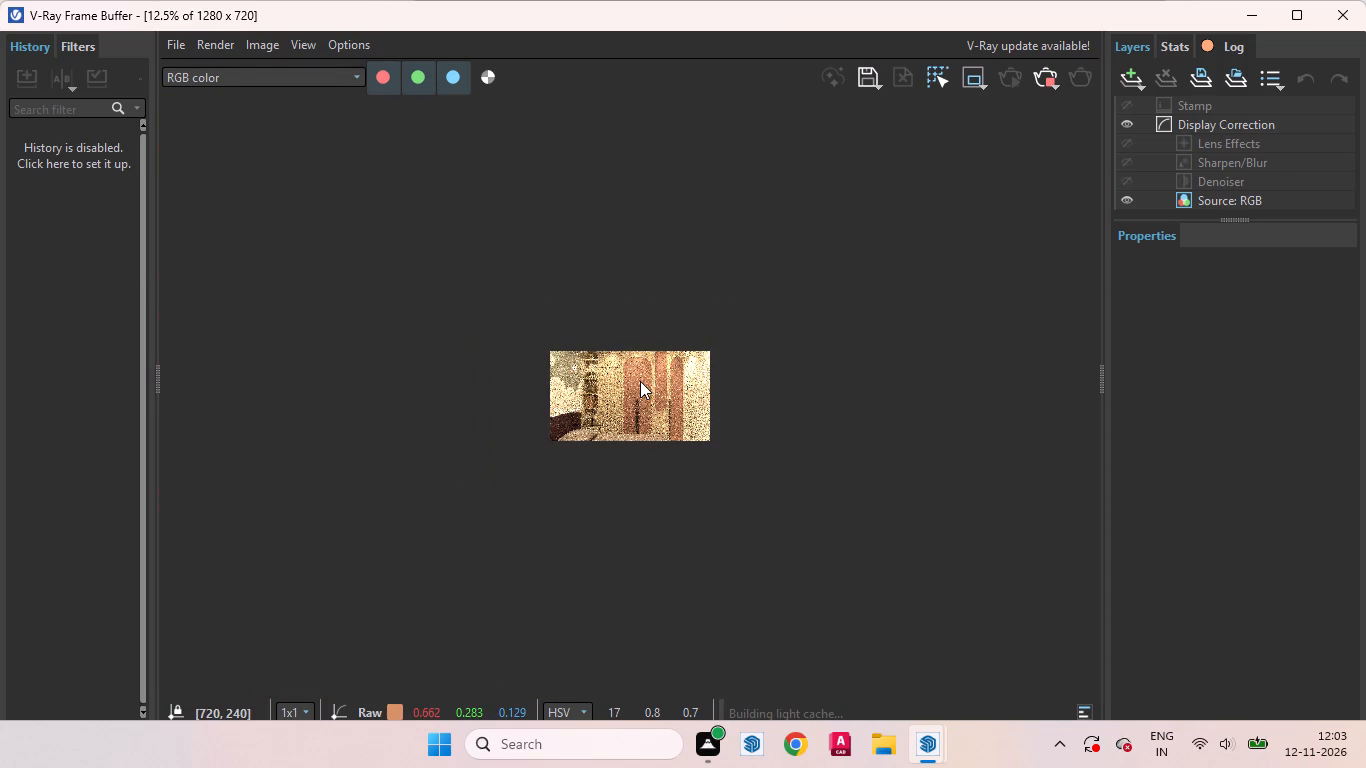
ctrl+scroll(640, 381, up, 1)
ctrl+scroll(640, 381, down, 1)
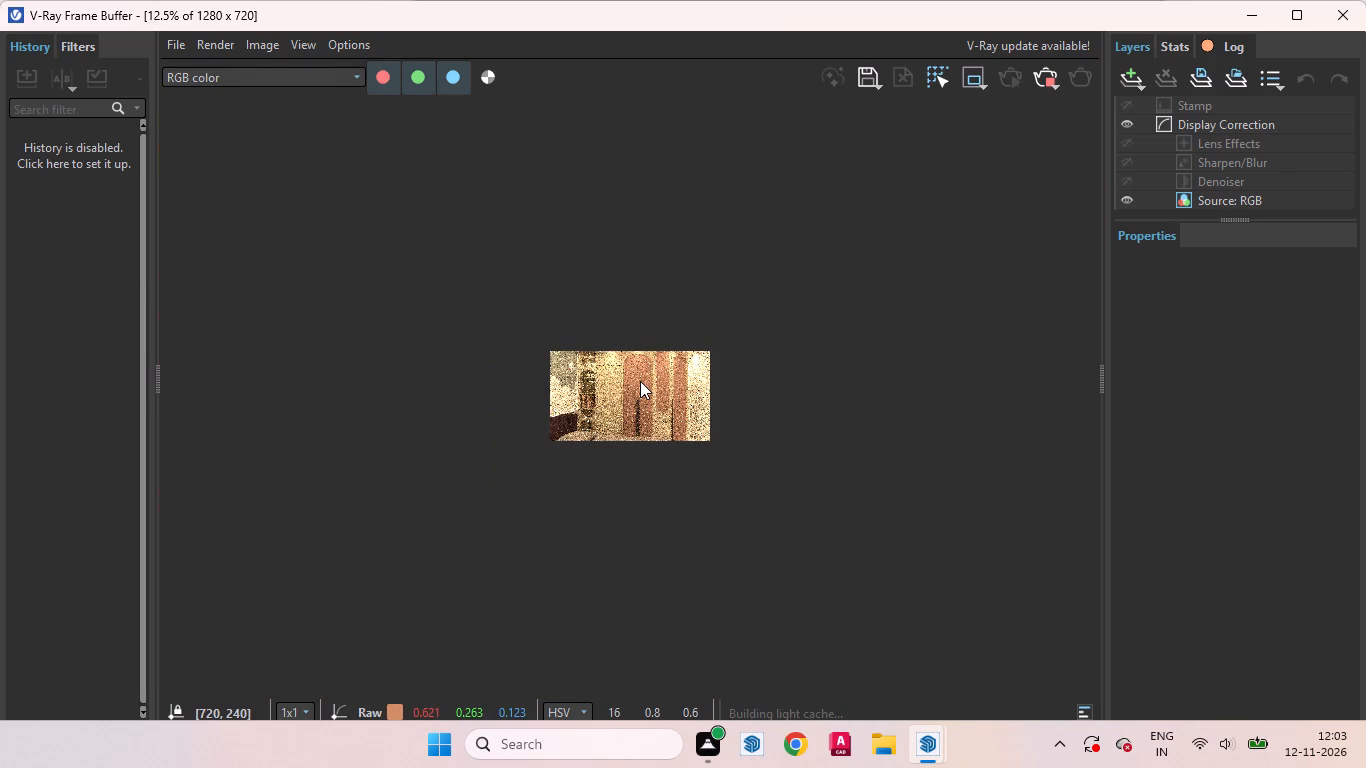
scroll(642, 436, down, 2)
scroll(613, 418, up, 3)
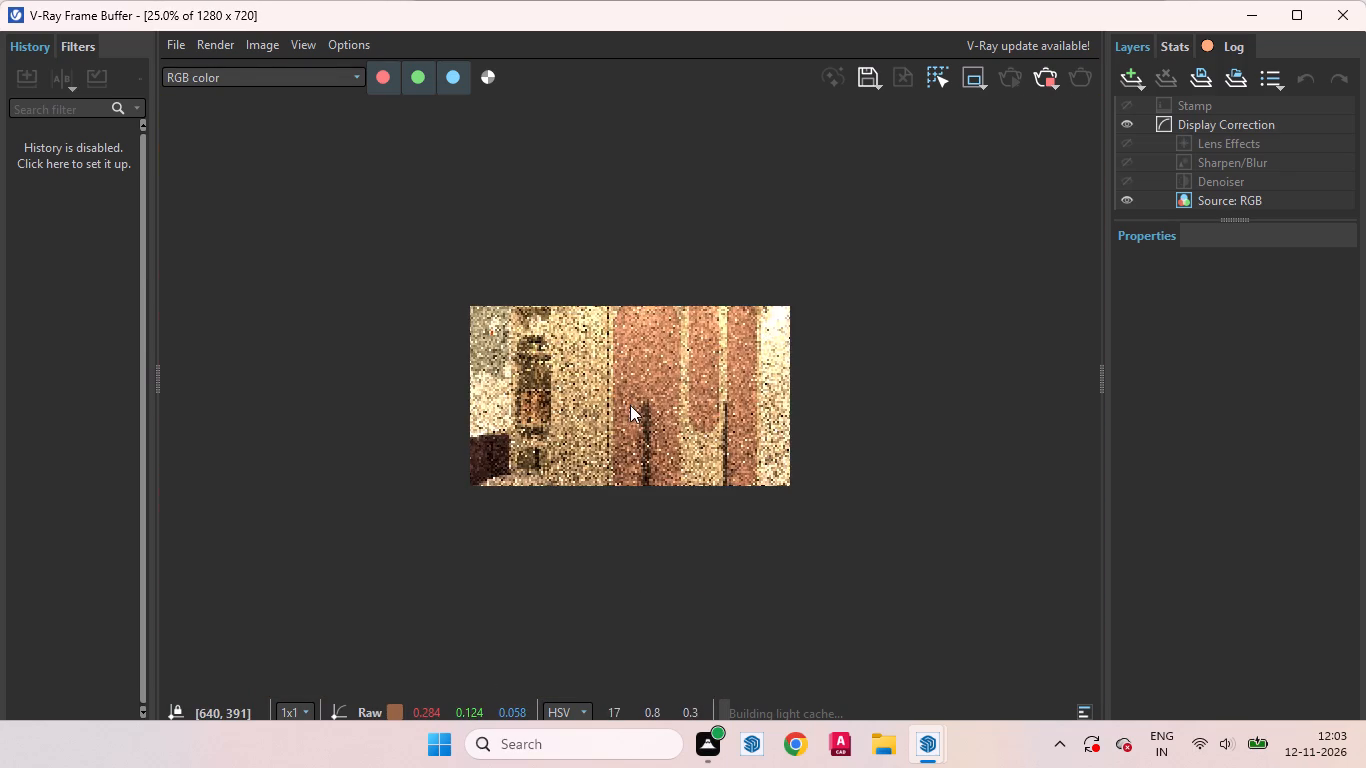
scroll(630, 411, up, 1)
scroll(642, 423, down, 1)
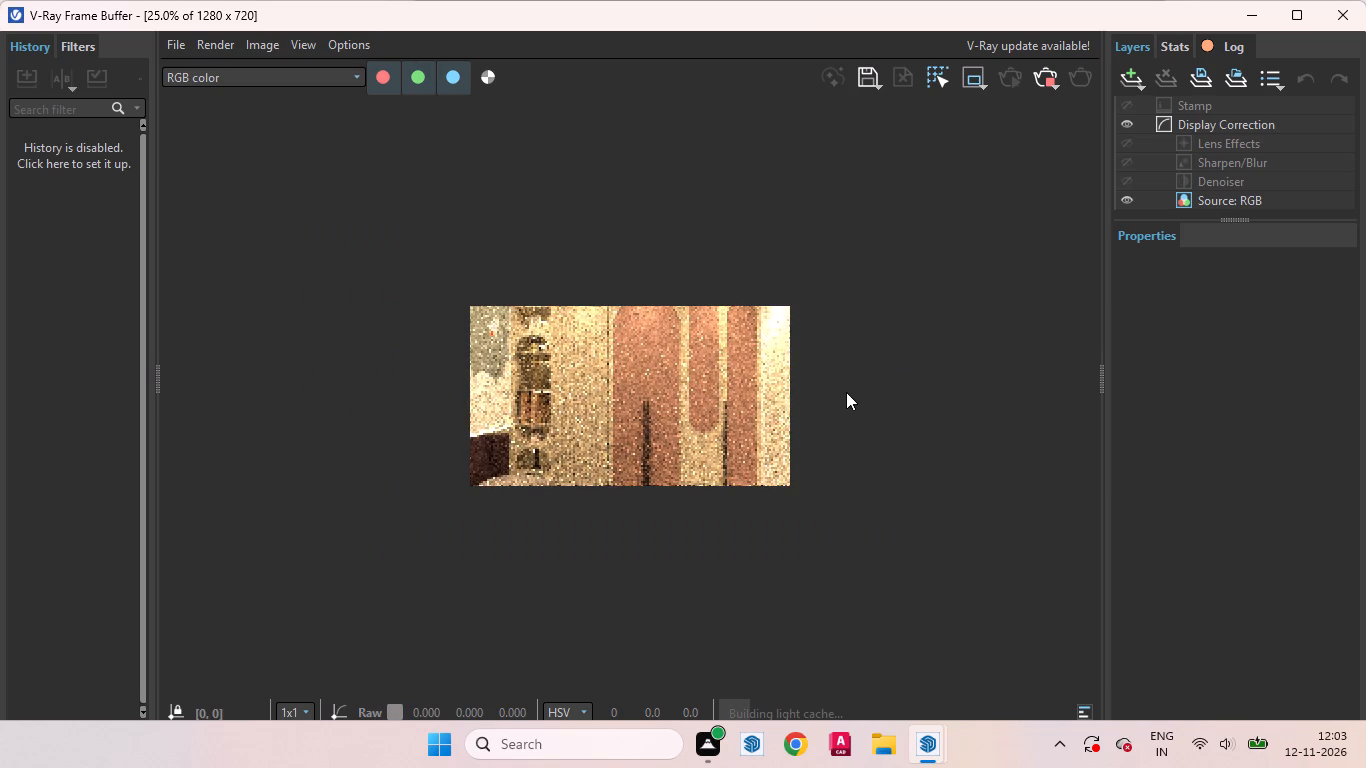
Restore the model view to Scene 1 and bring back the V-Ray render window with the image enlarged to 50%.
click(1248, 19)
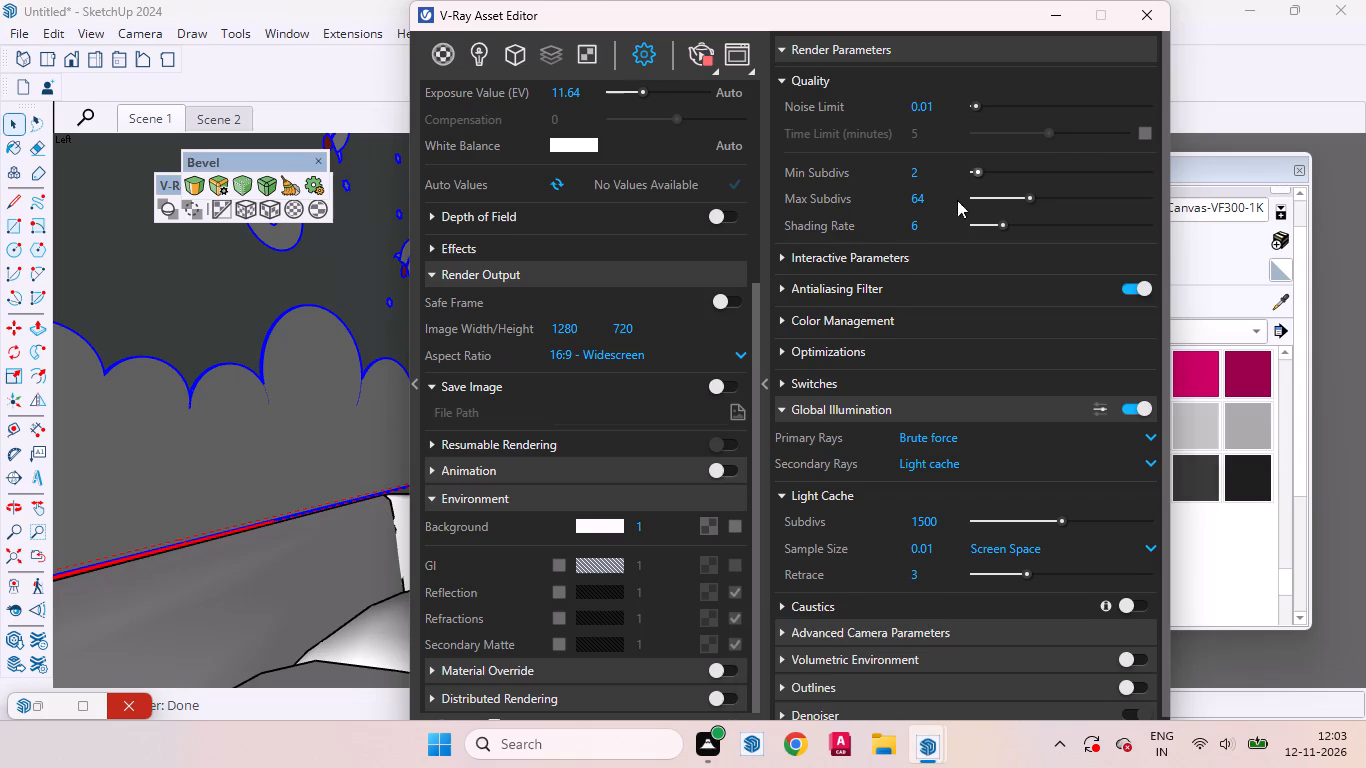
click(139, 114)
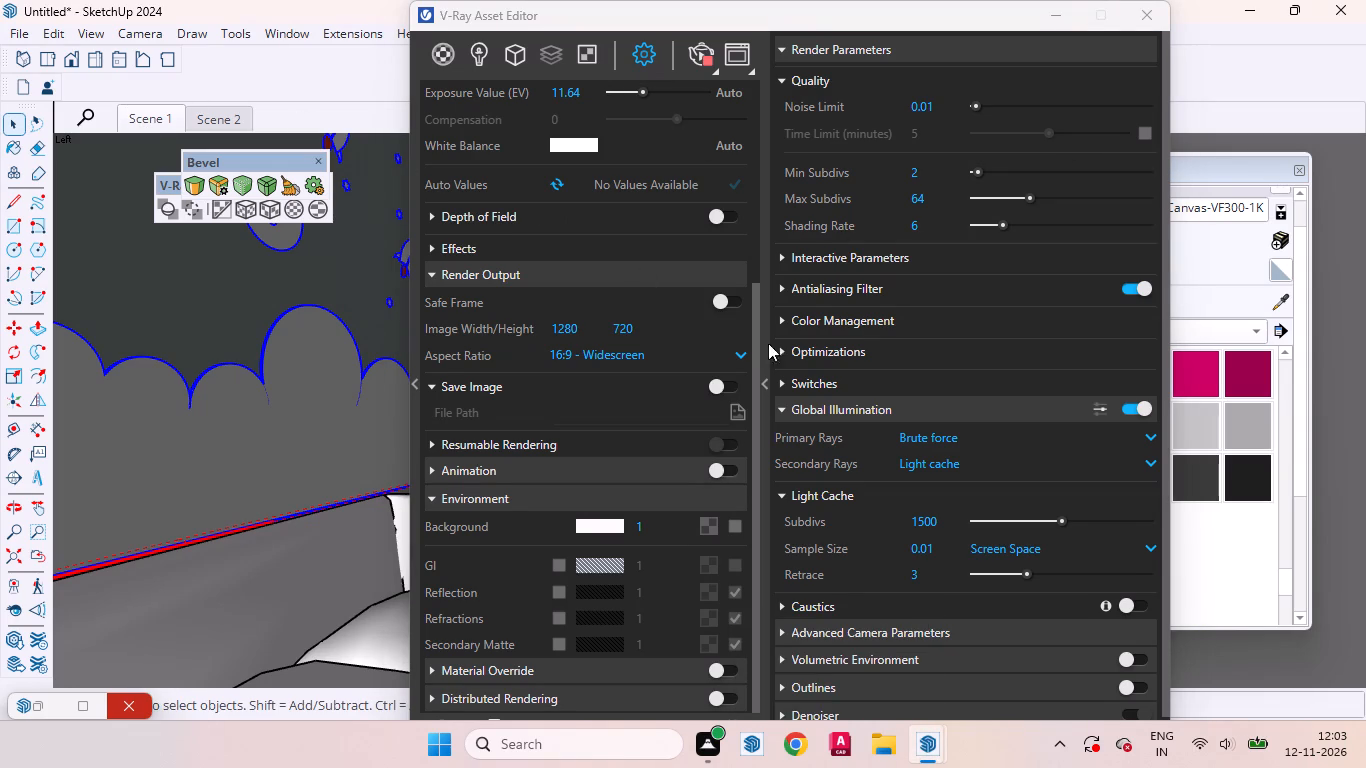
click(933, 736)
click(1065, 649)
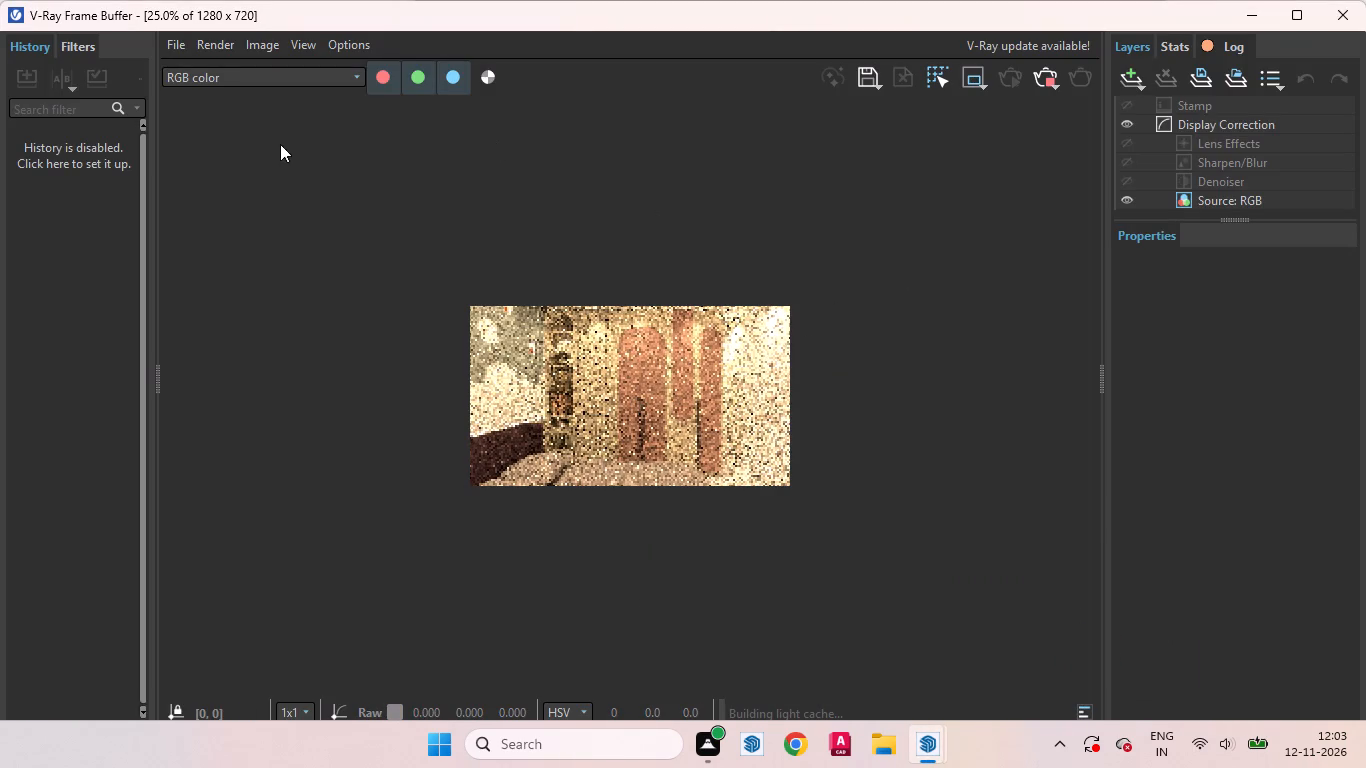
scroll(877, 400, up, 1)
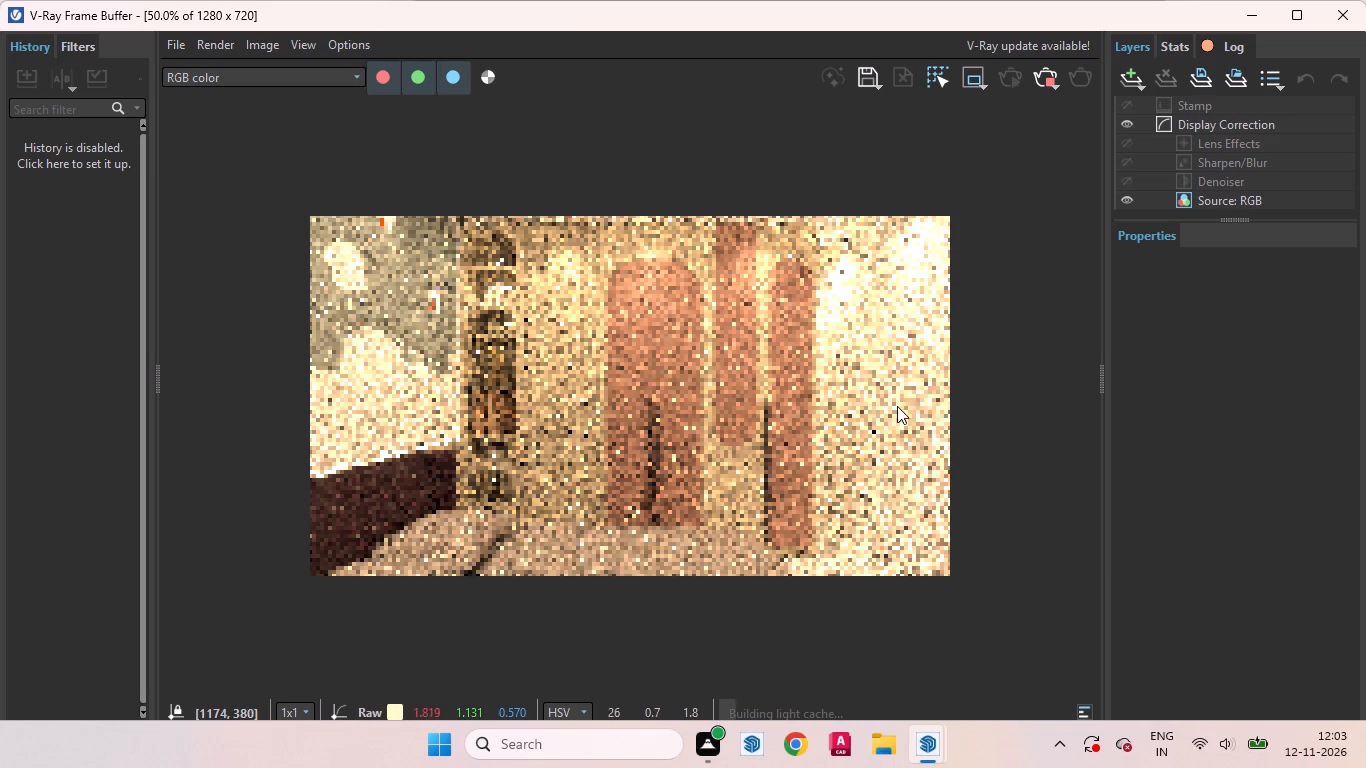
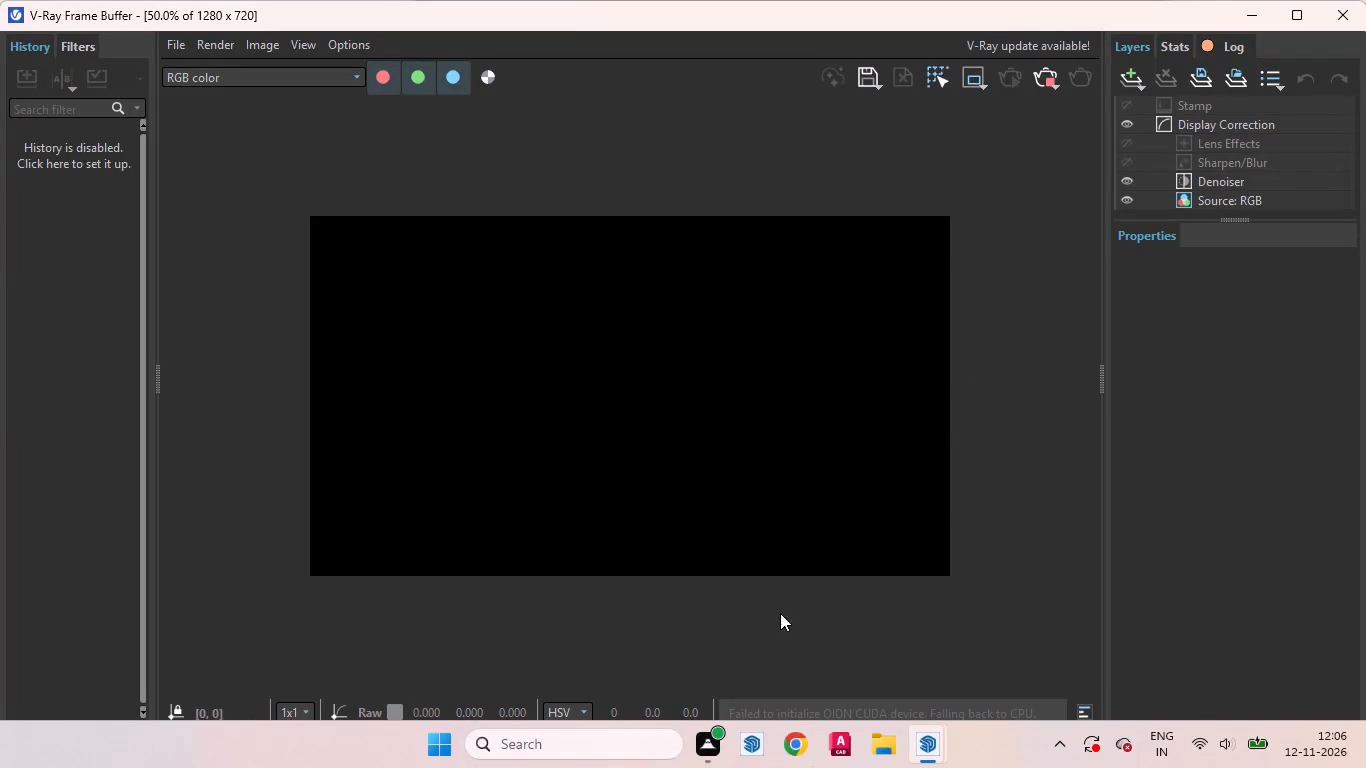
Stop the render in progress and move the V-Ray windows aside to uncover the bedroom model.
click(678, 351)
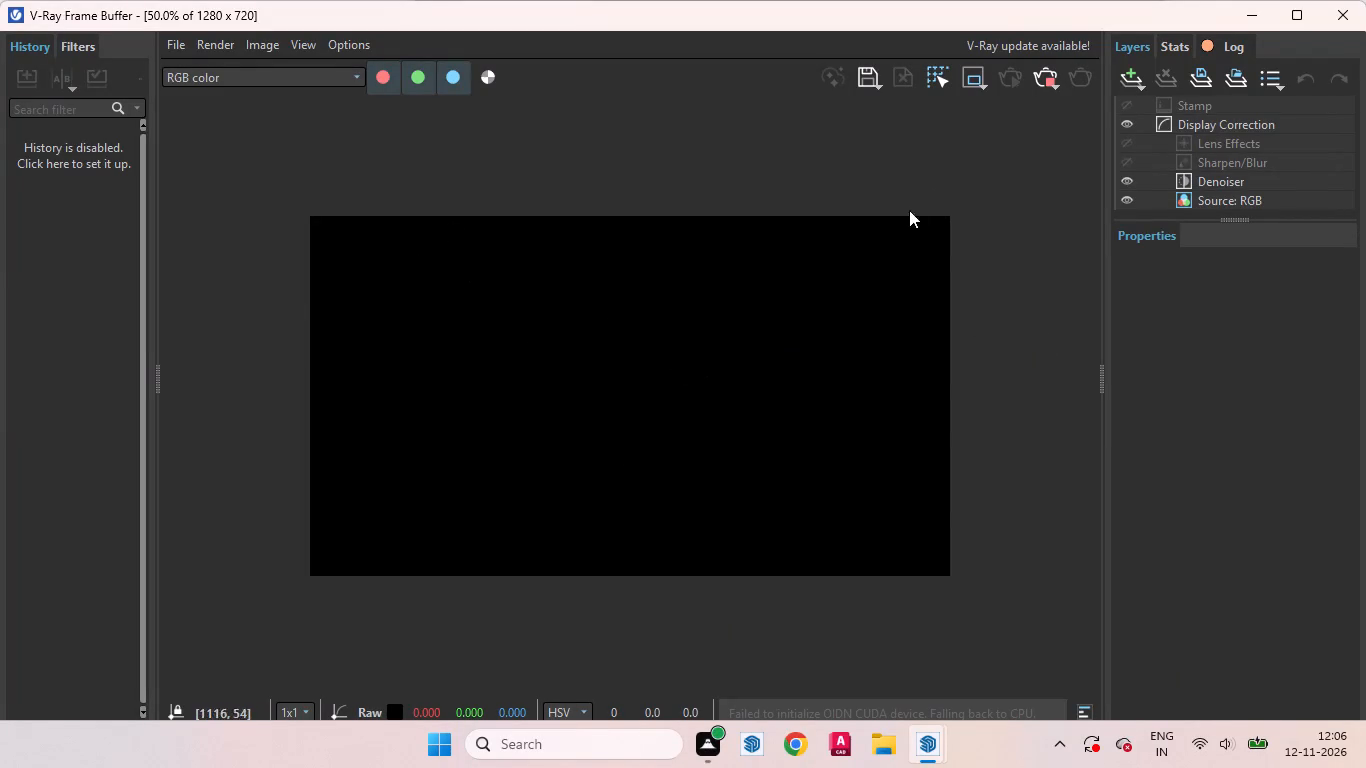
click(1047, 79)
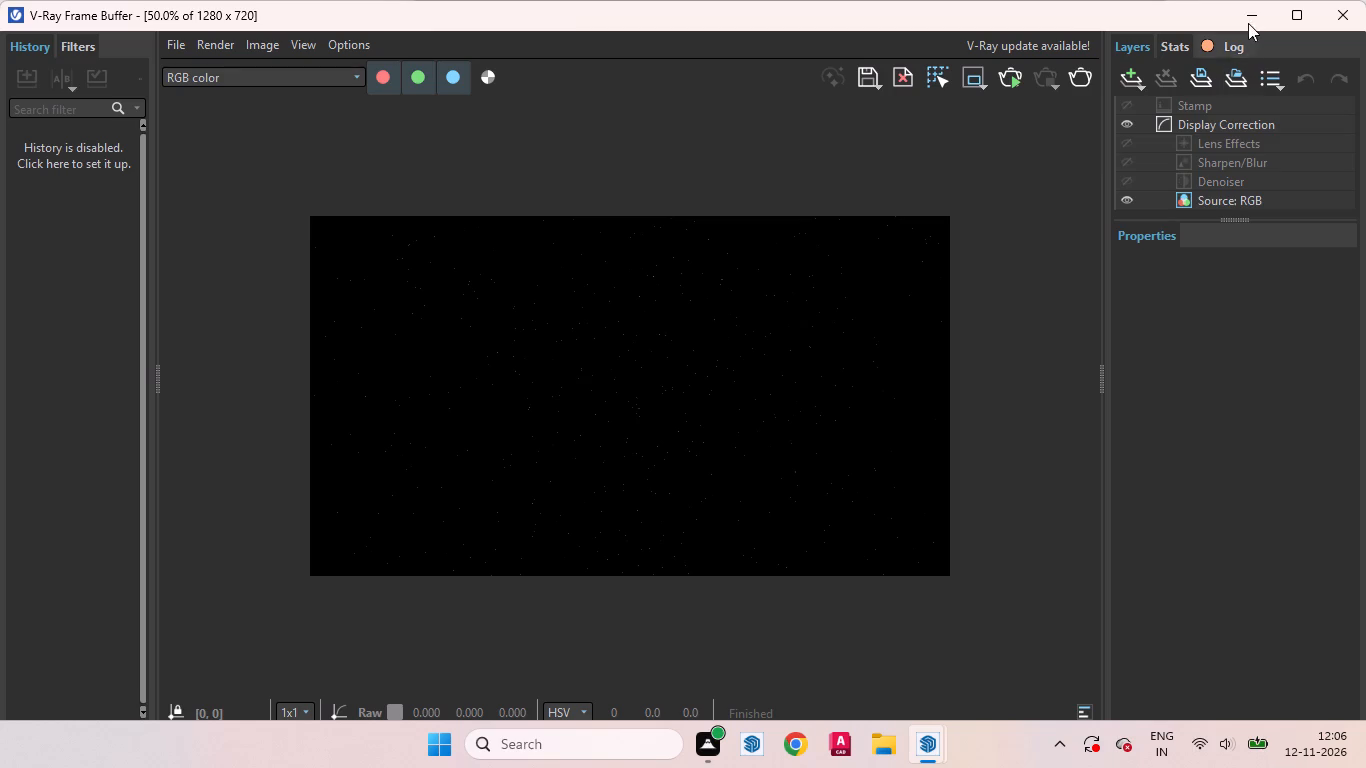
click(1239, 6)
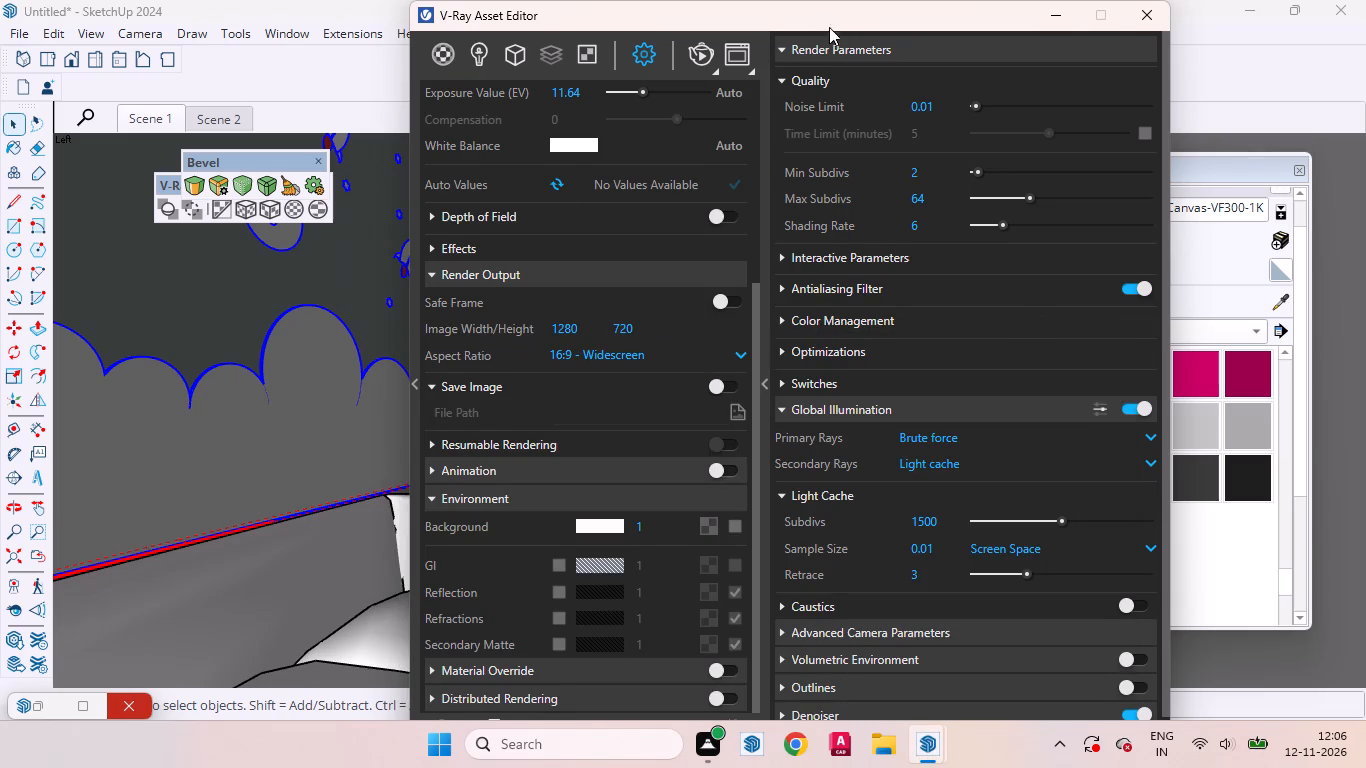
drag(811, 18, 806, 360)
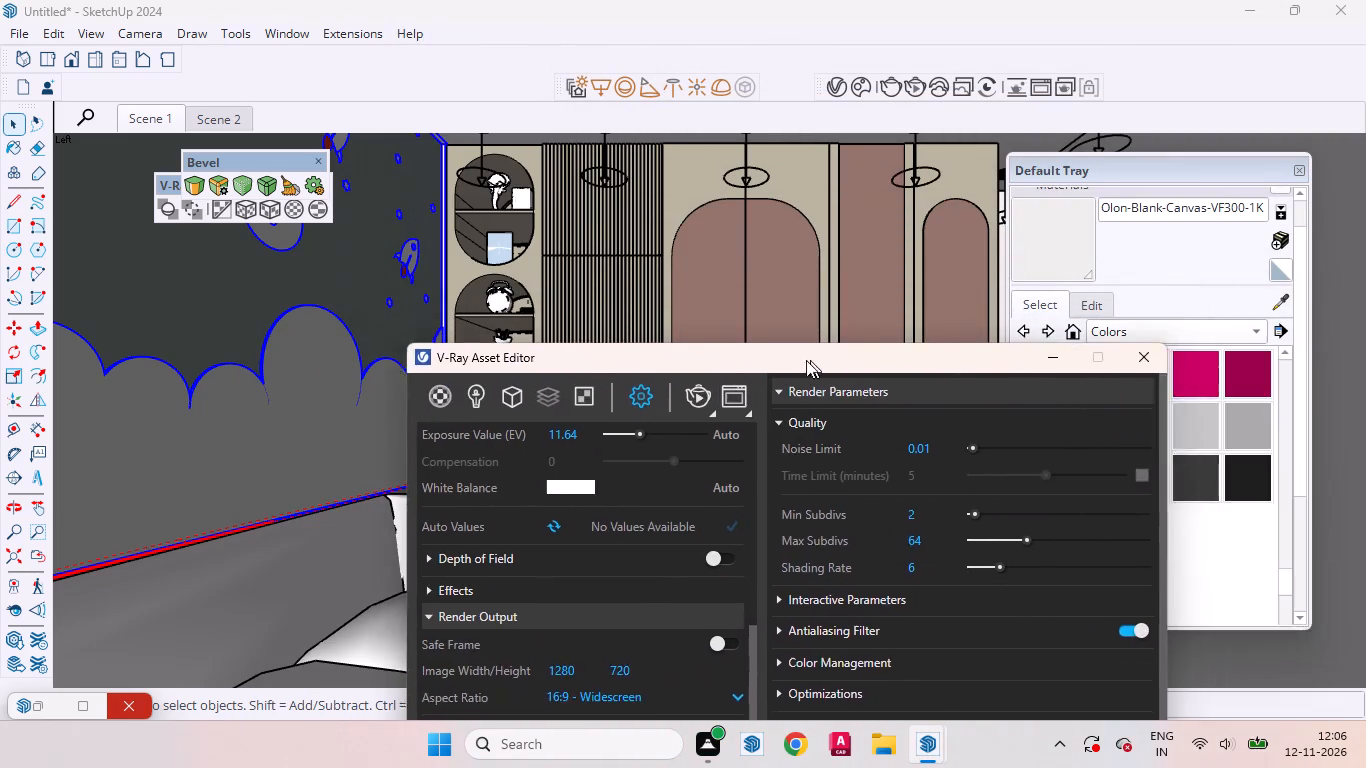
drag(806, 360, 1165, 57)
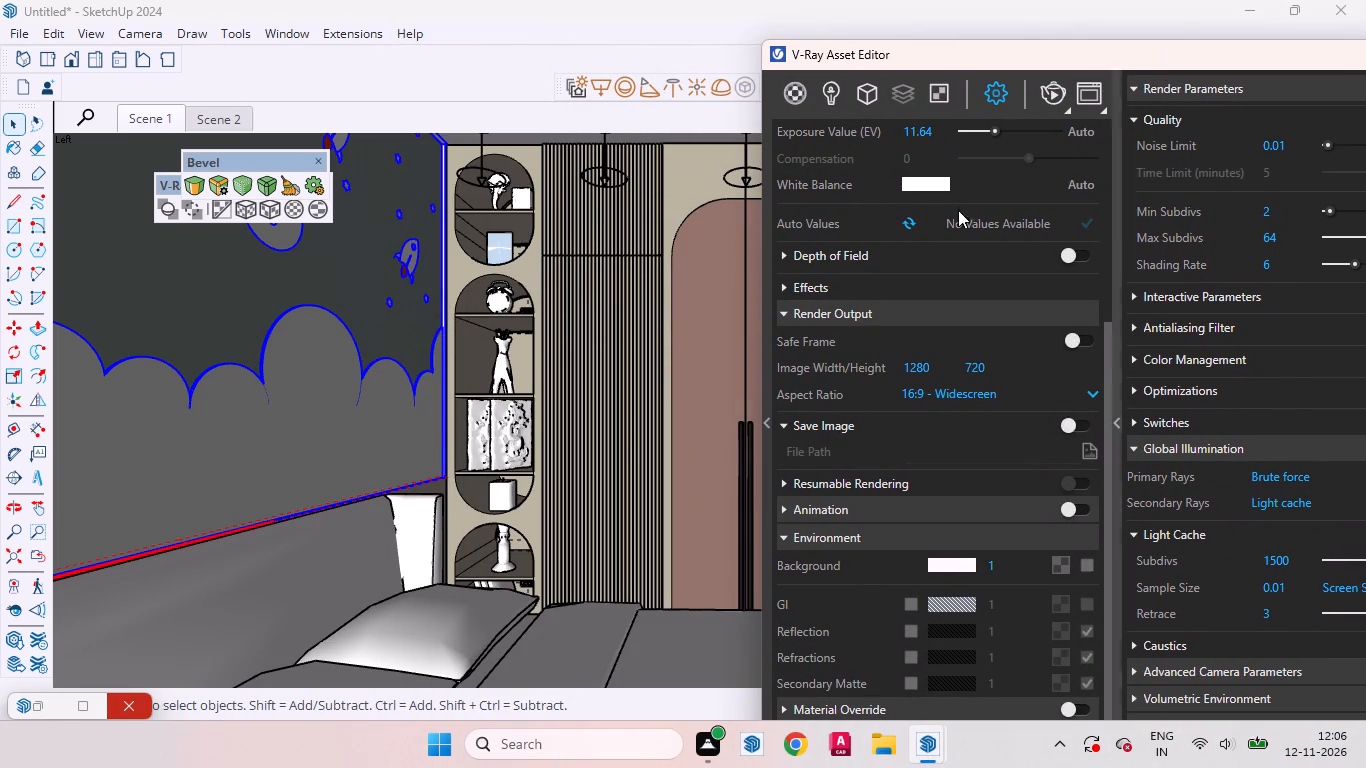
Open the marble wall-and-floor group for editing and draw a line across the wall's end face at floor-slab height.
scroll(626, 421, down, 18)
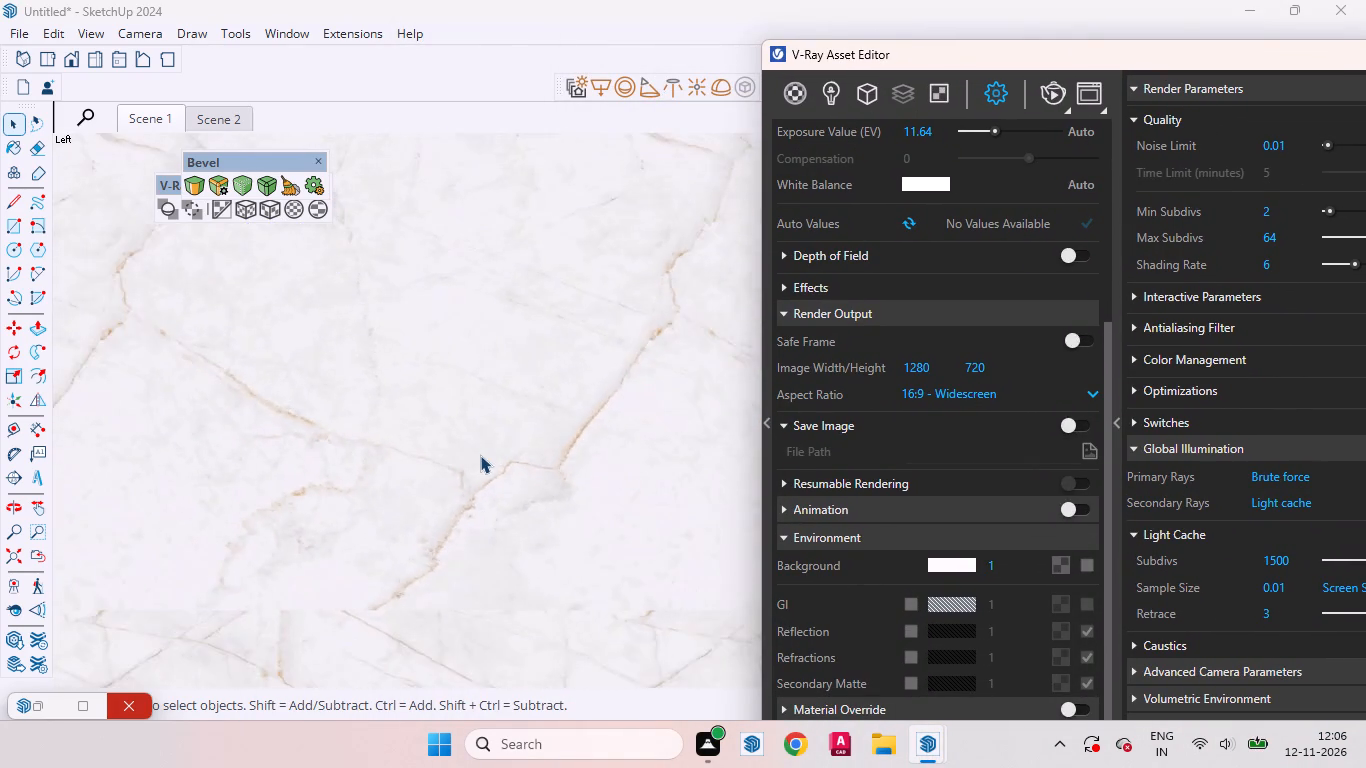
scroll(480, 455, down, 2)
scroll(480, 451, up, 1)
scroll(480, 451, down, 20)
scroll(480, 451, down, 6)
middle_drag(651, 497, 523, 562)
scroll(580, 556, up, 13)
click(512, 501)
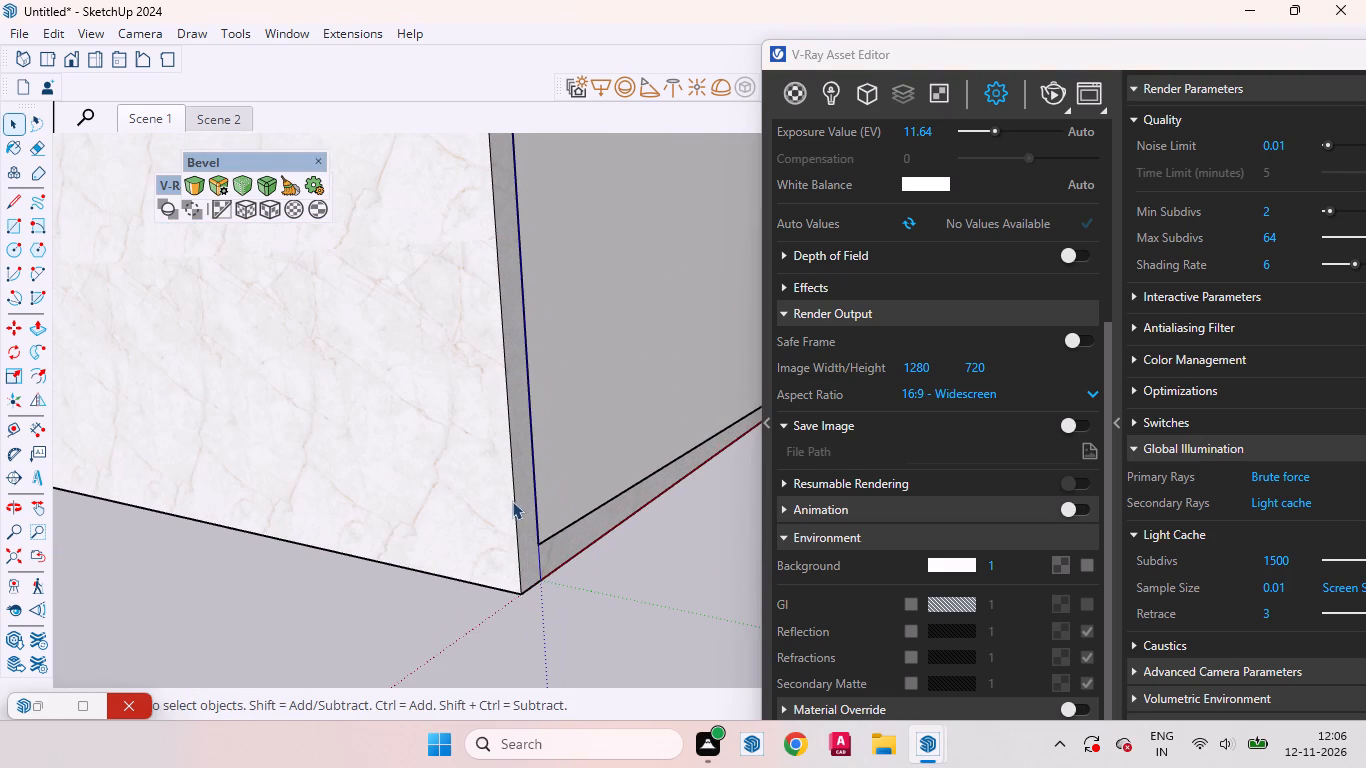
triple_click(465, 484)
scroll(593, 557, up, 5)
middle_drag(537, 557, 372, 509)
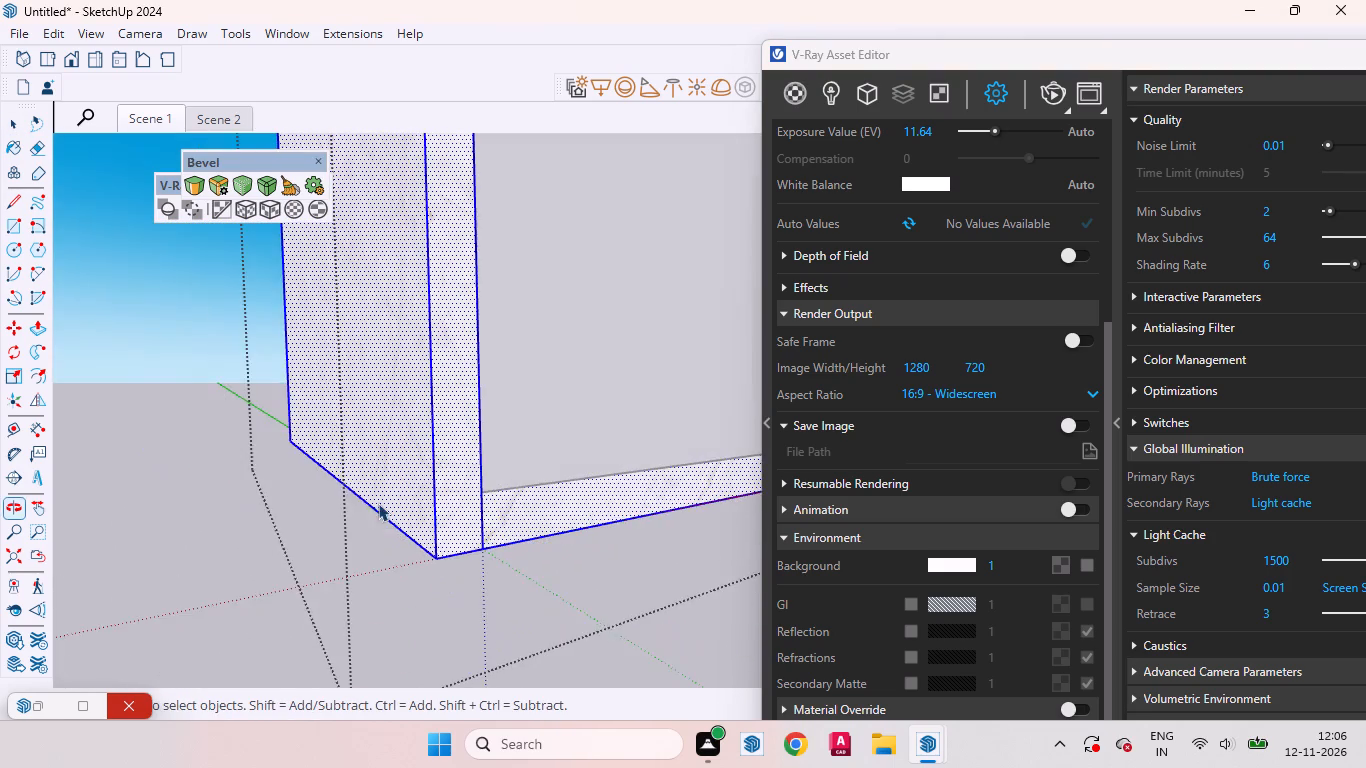
scroll(490, 507, up, 4)
key(l)
scroll(494, 503, up, 4)
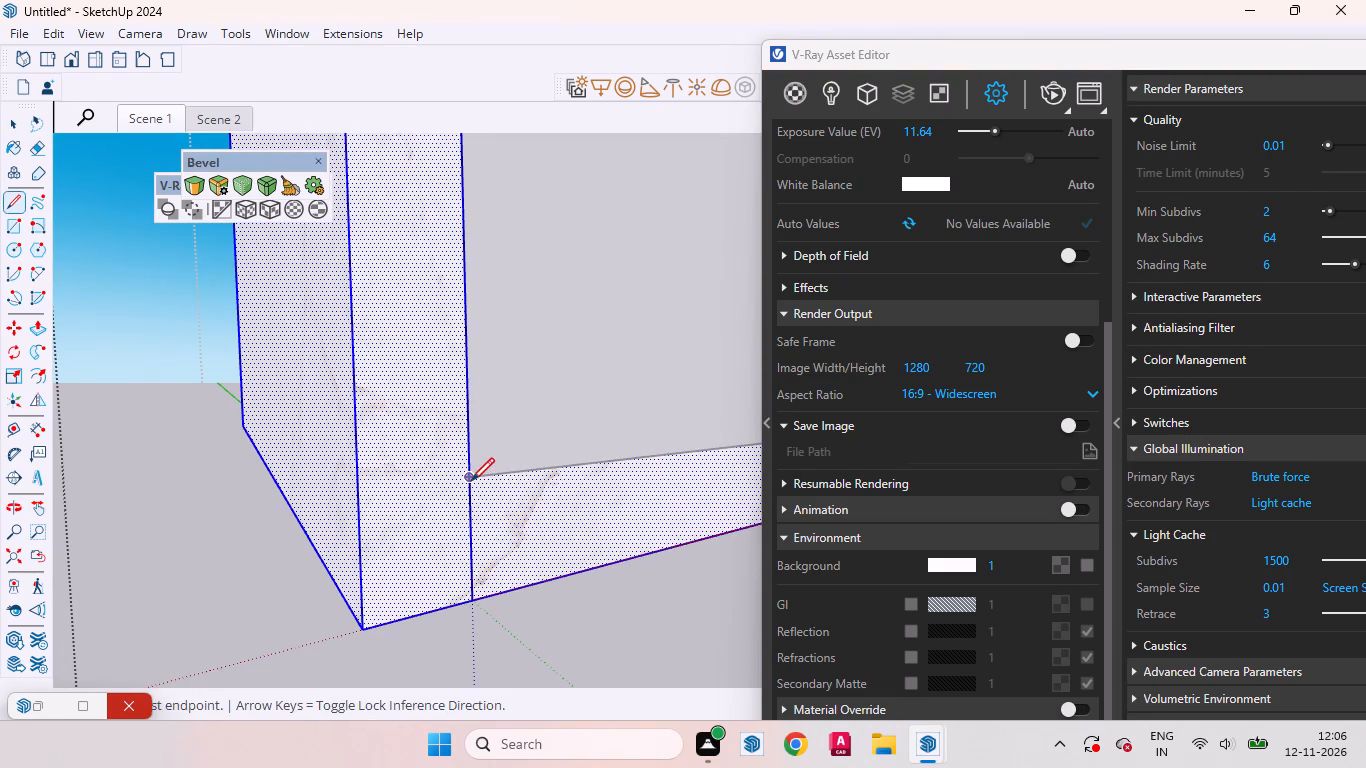
click(471, 481)
click(360, 481)
key(space)
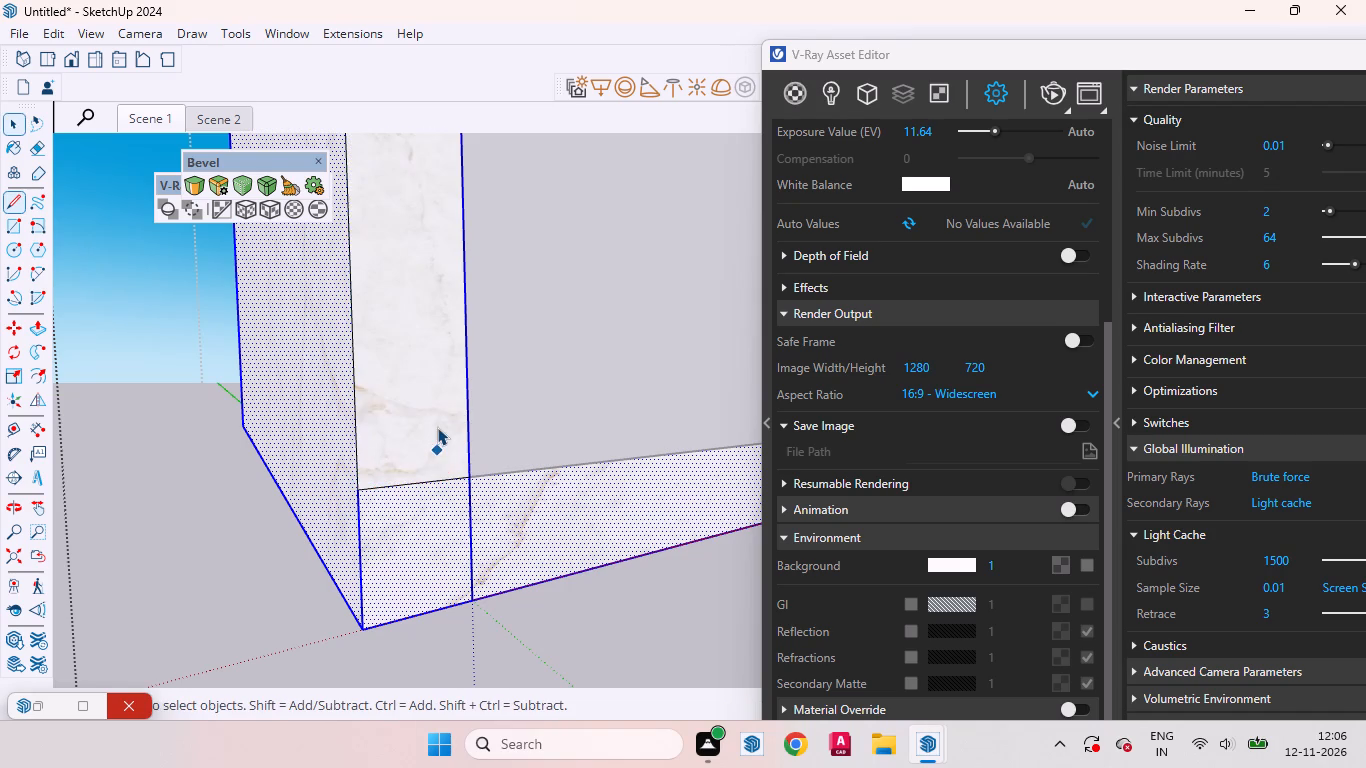
Push the wall's end face above the line through to the far end, removing the marble wall, and close the group.
click(435, 415)
key(semicolon)
key(p)
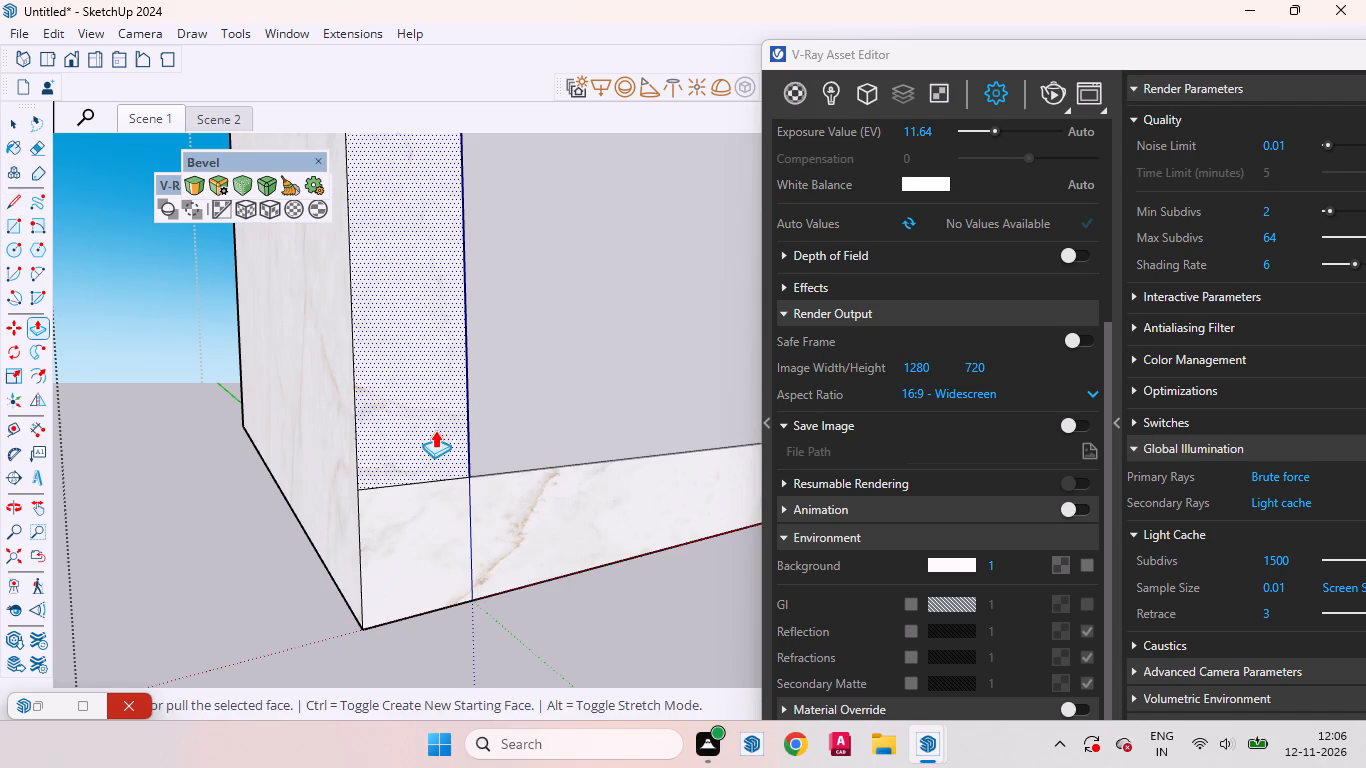
click(435, 430)
scroll(300, 385, down, 2)
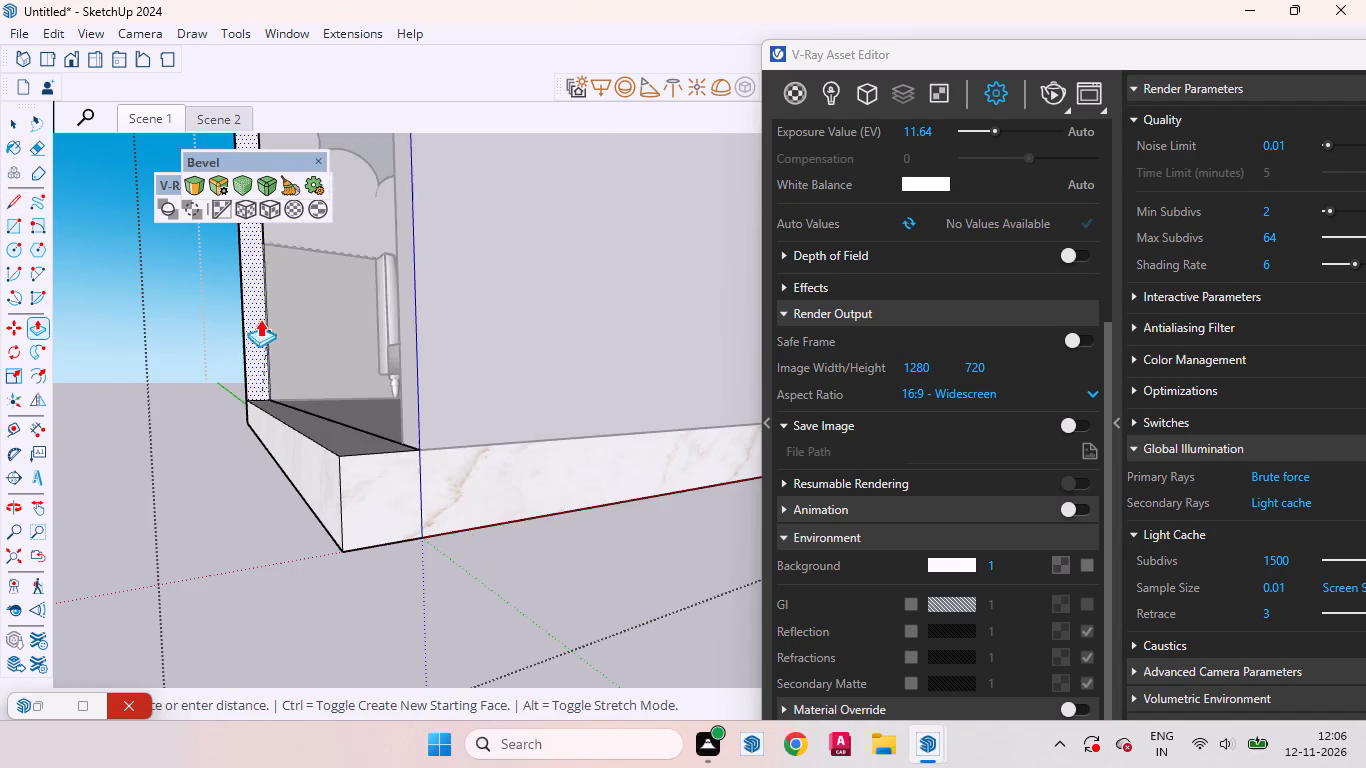
click(251, 309)
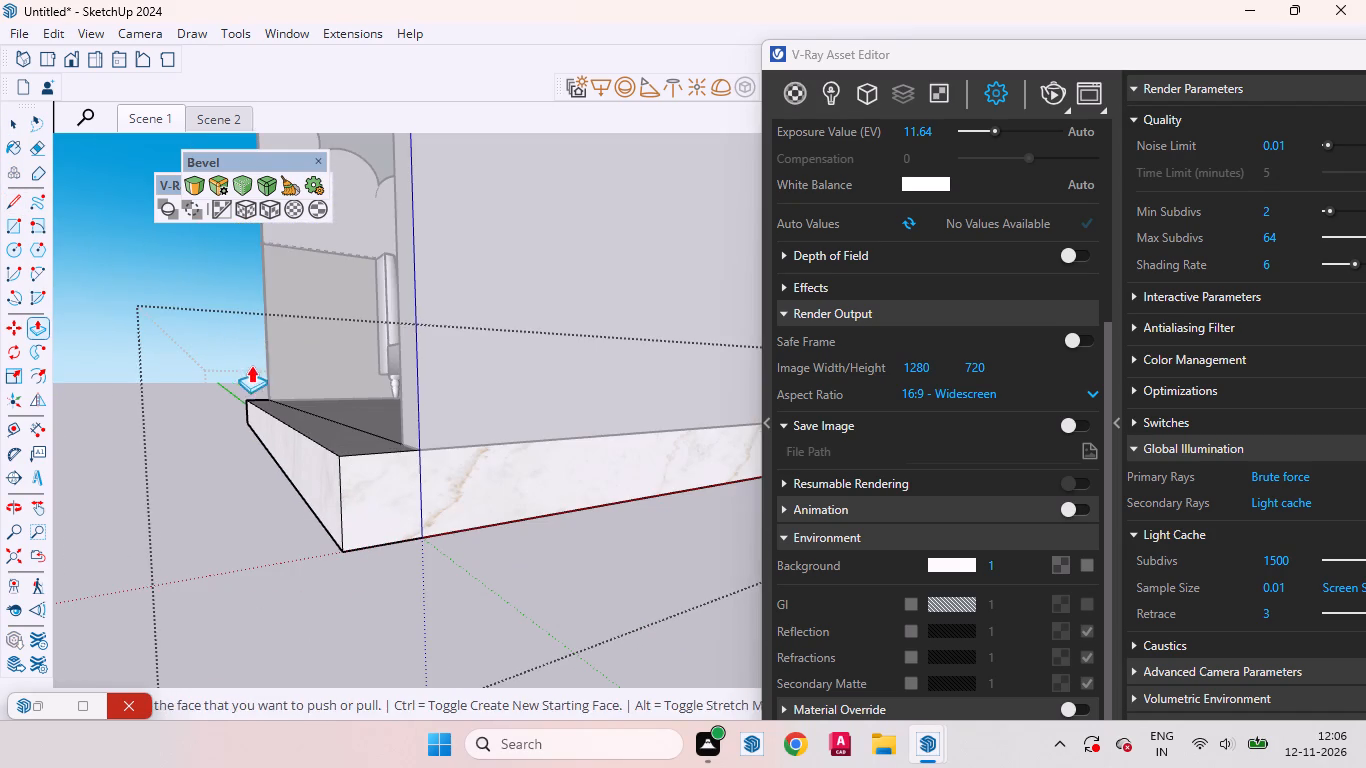
middle_drag(237, 366, 587, 458)
scroll(647, 444, down, 20)
scroll(647, 444, down, 1)
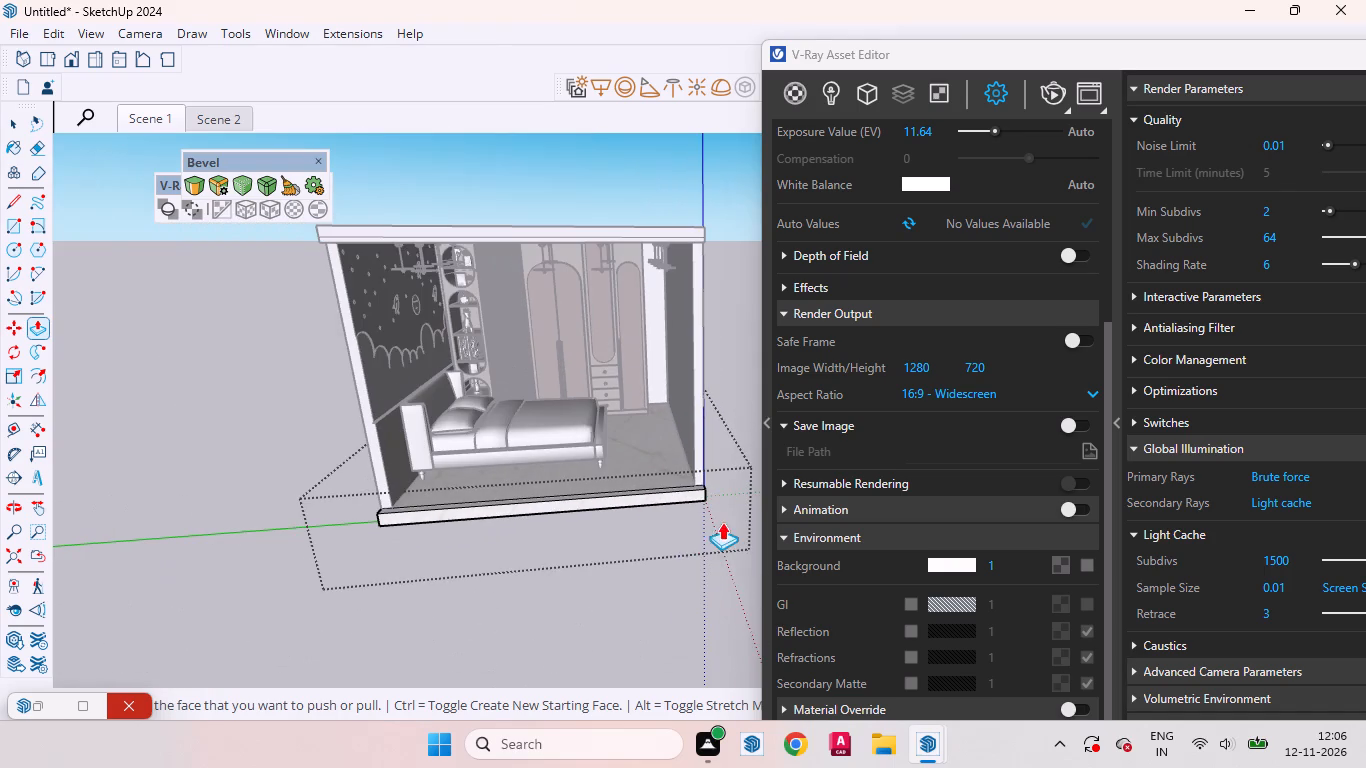
key(space)
click(535, 564)
scroll(516, 504, down, 9)
click(525, 594)
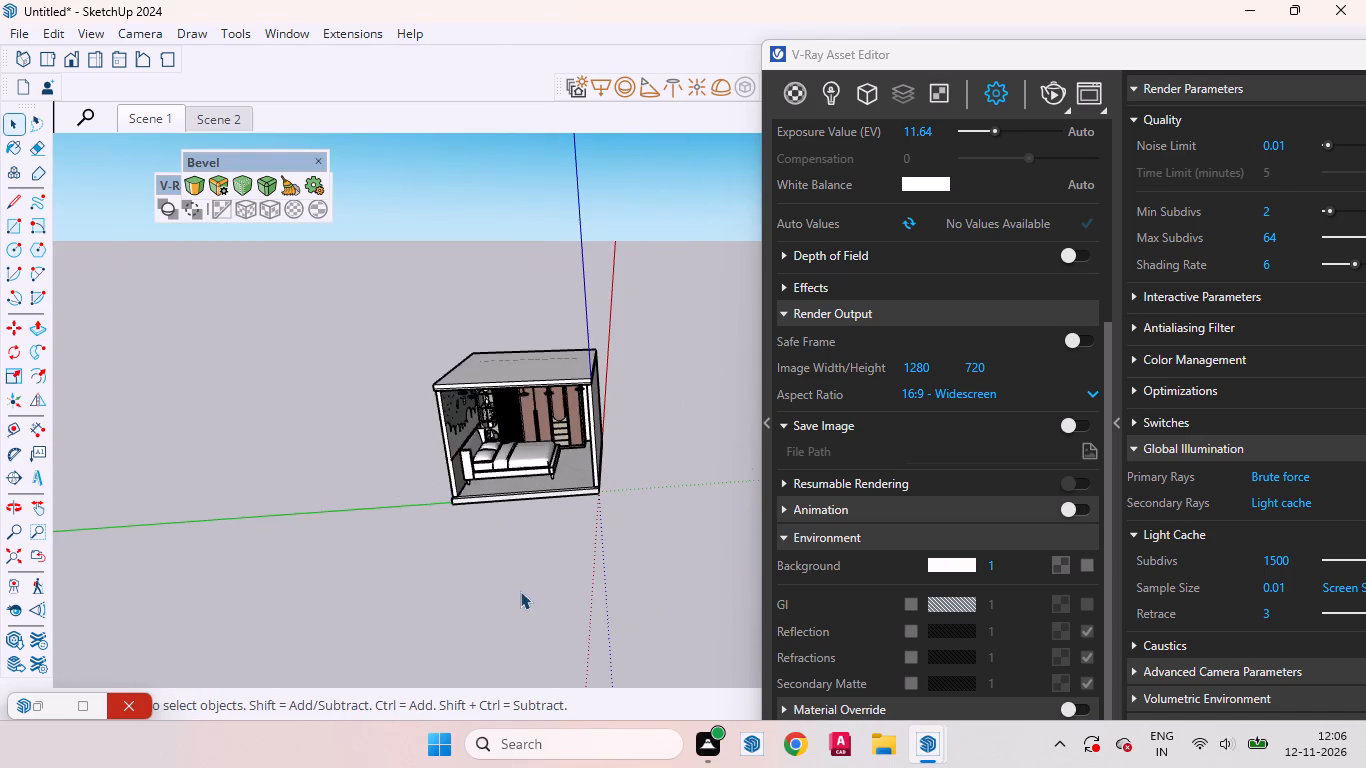
In a new group, draw a thin rectangle on the floor slab along the room's open side, from one side wall to the other.
middle_drag(417, 534, 731, 538)
right_click(705, 598)
click(752, 657)
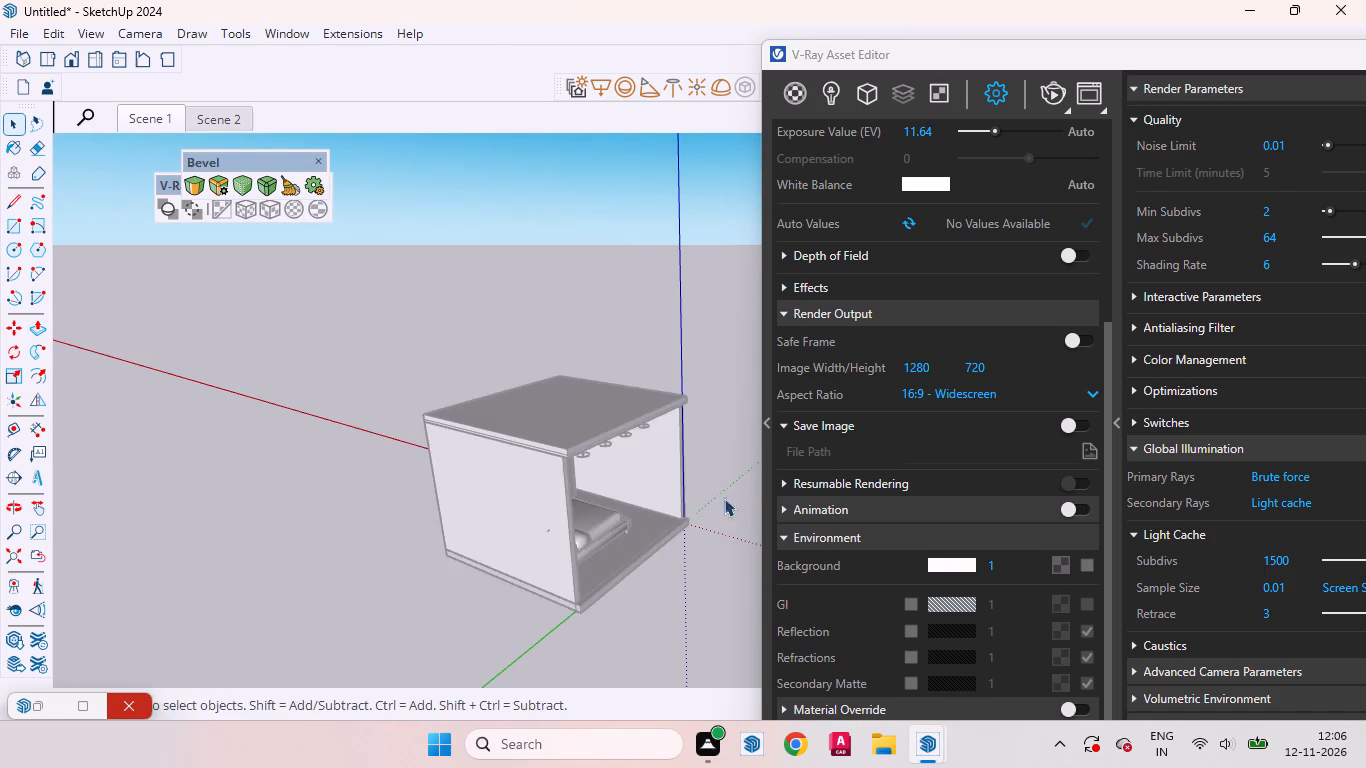
scroll(718, 469, up, 8)
middle_drag(622, 560, 728, 597)
scroll(534, 397, down, 7)
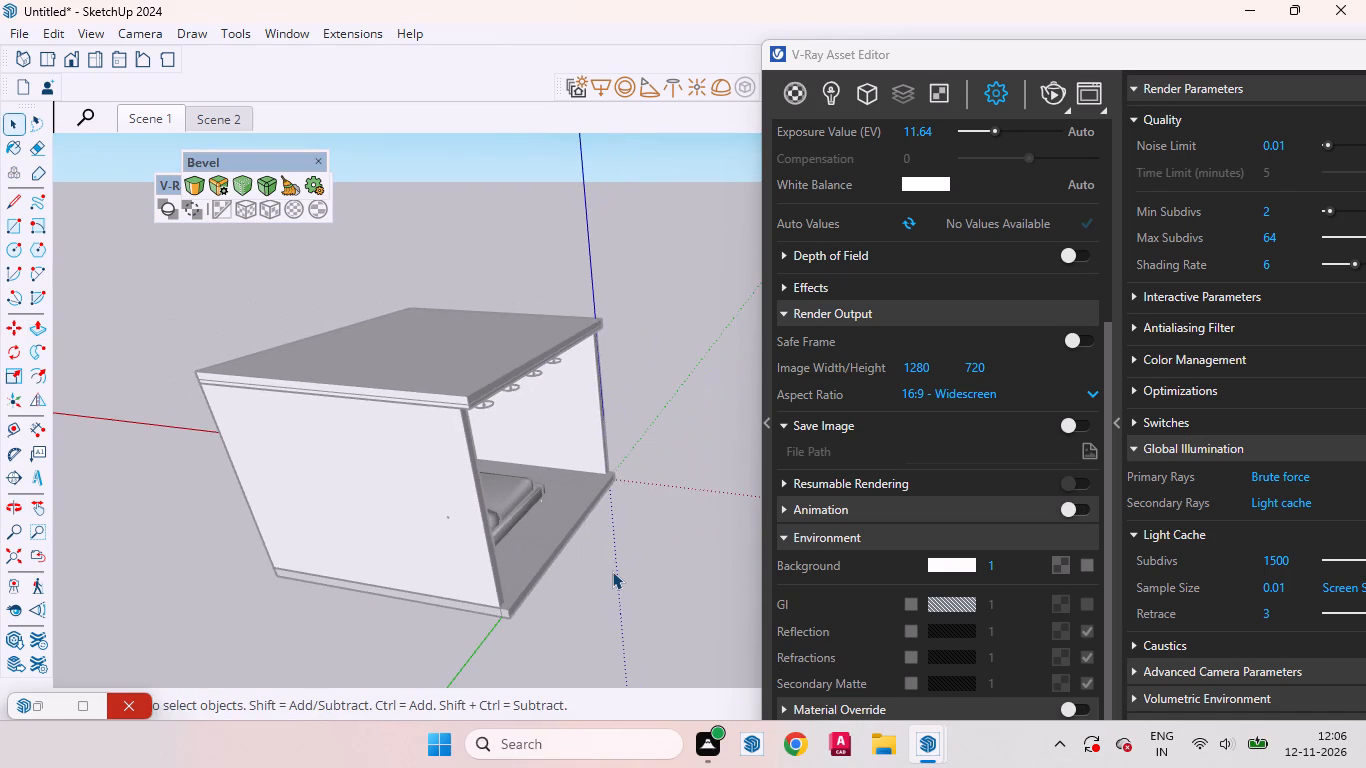
key(r)
scroll(616, 545, up, 20)
scroll(616, 545, up, 2)
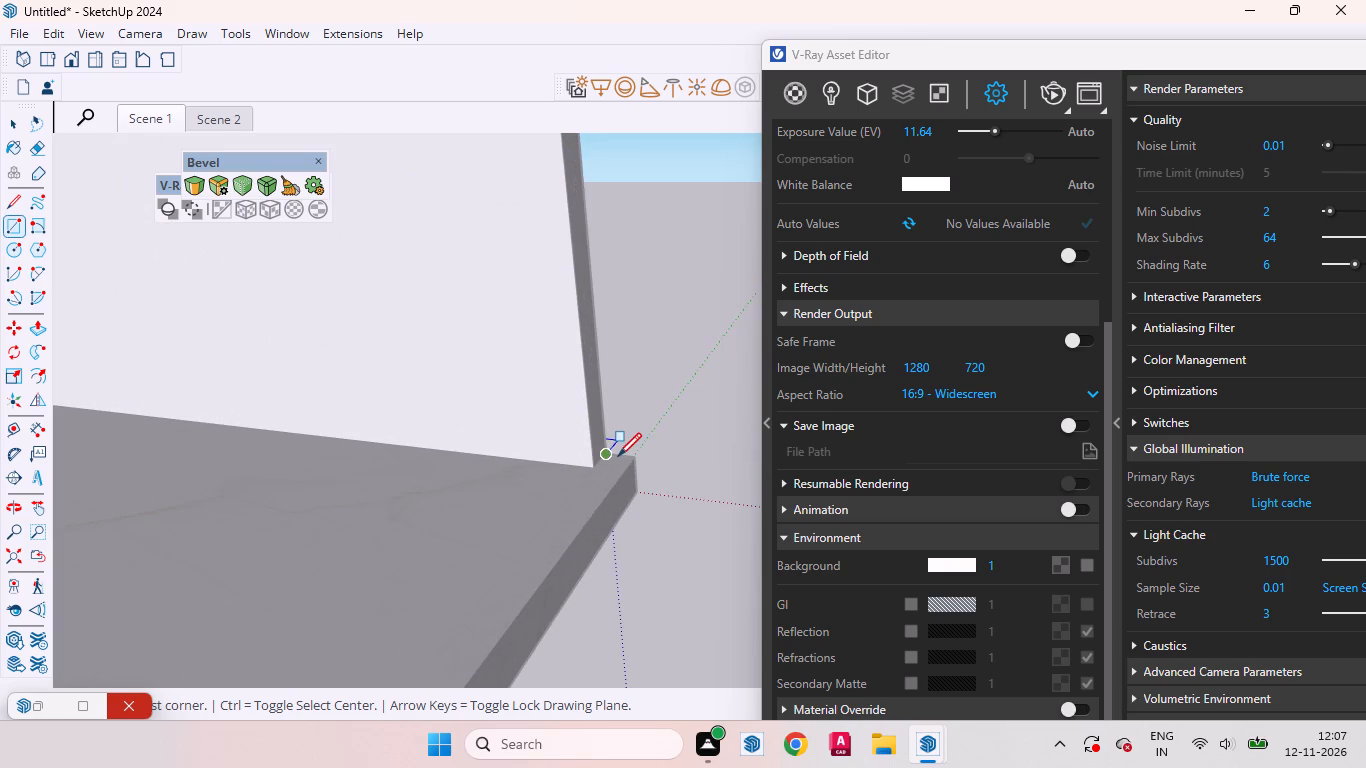
click(612, 452)
scroll(584, 534, down, 17)
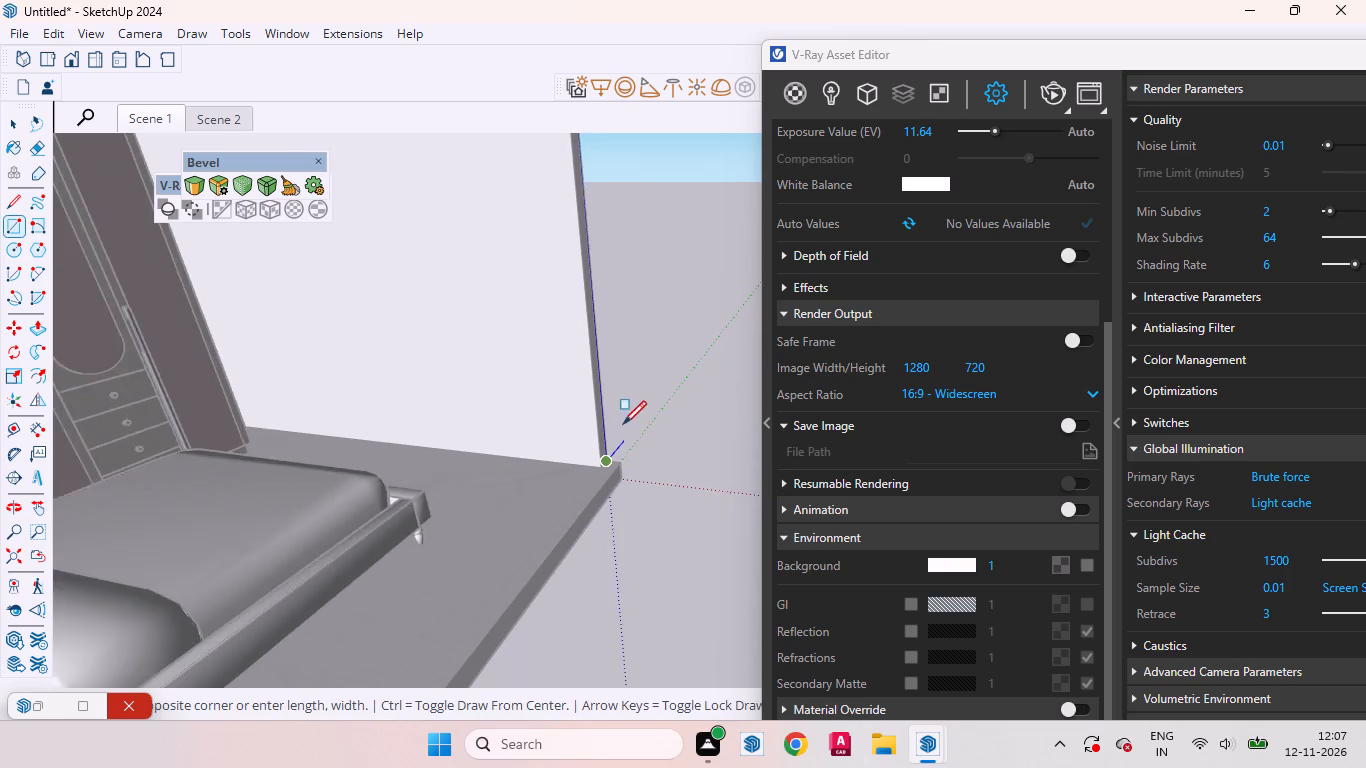
scroll(623, 424, down, 13)
scroll(519, 516, down, 8)
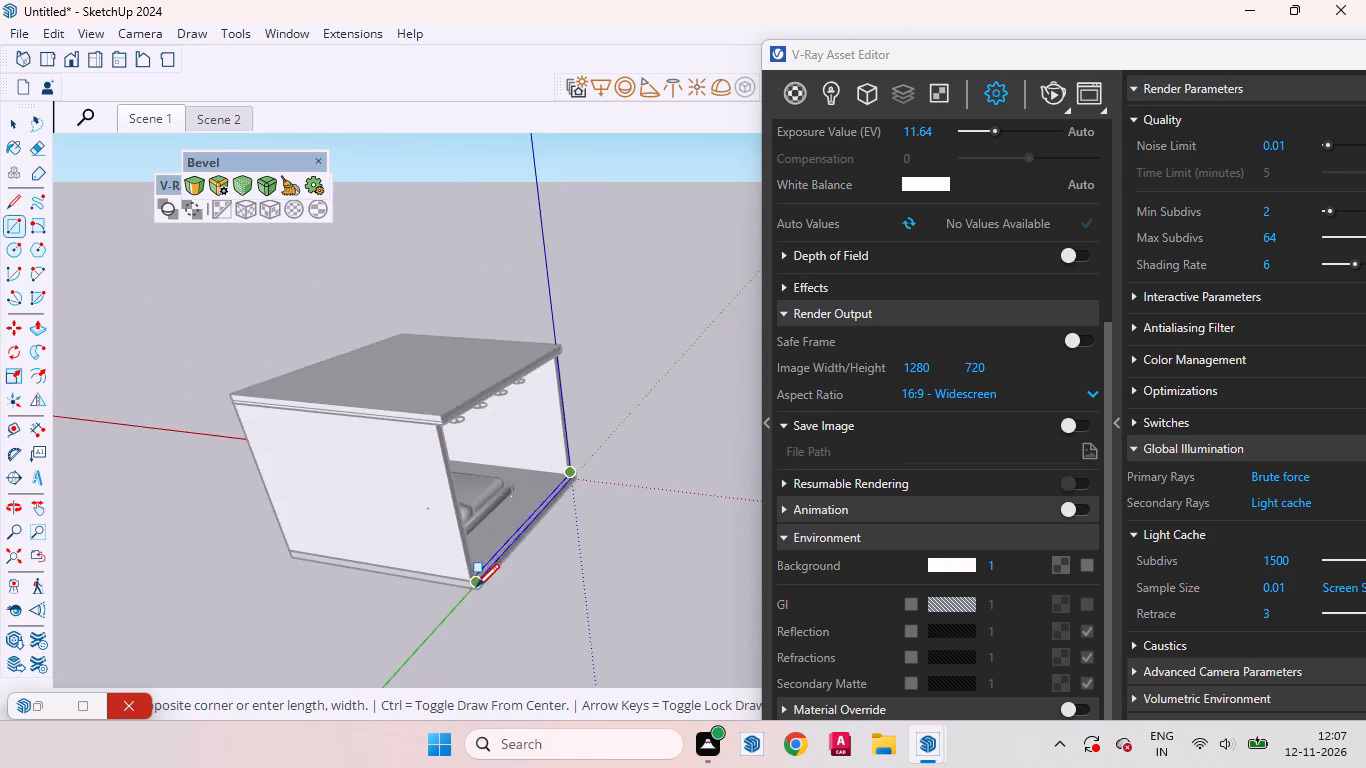
scroll(476, 587, up, 18)
click(476, 568)
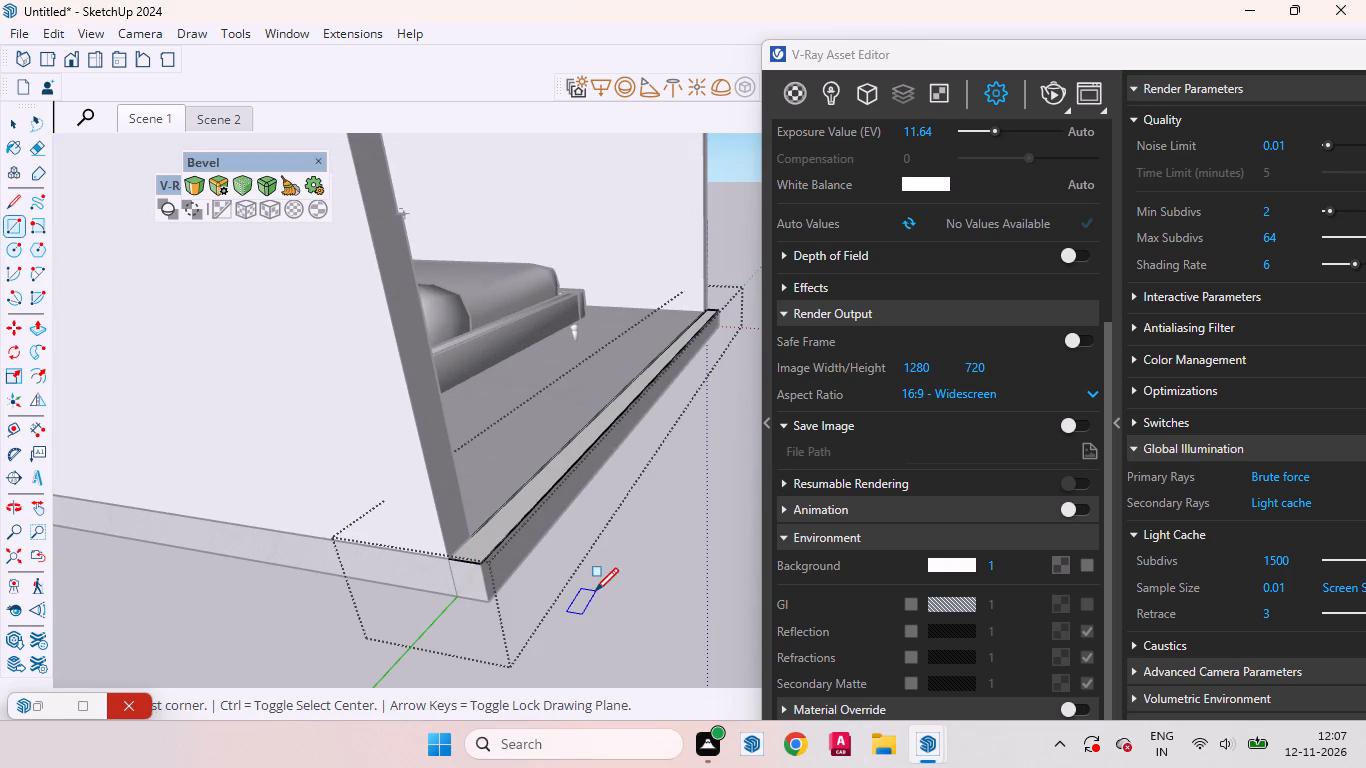
Pull the thin rectangle up to the ceiling's underside to close the room's open side with a separate wall.
key(p)
click(524, 499)
scroll(516, 475, down, 4)
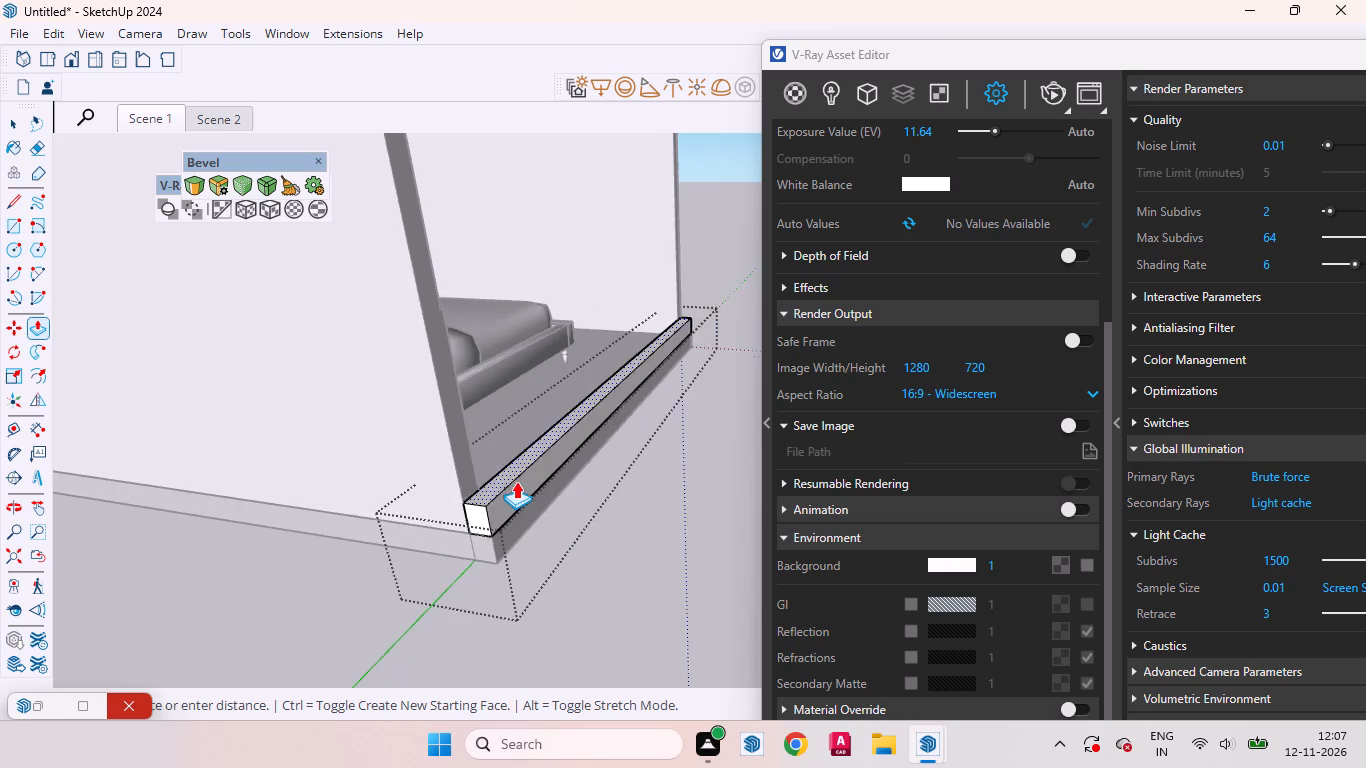
scroll(516, 481, down, 13)
scroll(458, 327, up, 2)
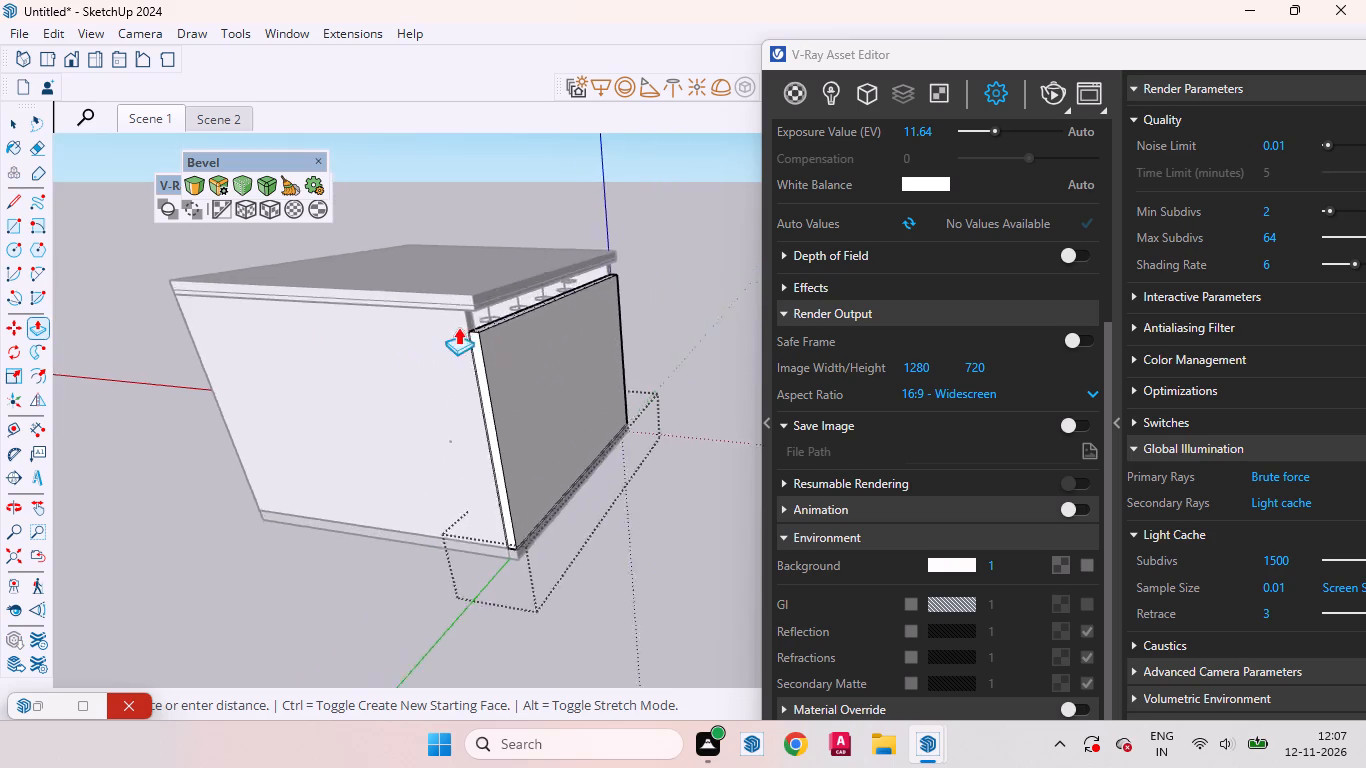
scroll(458, 327, up, 12)
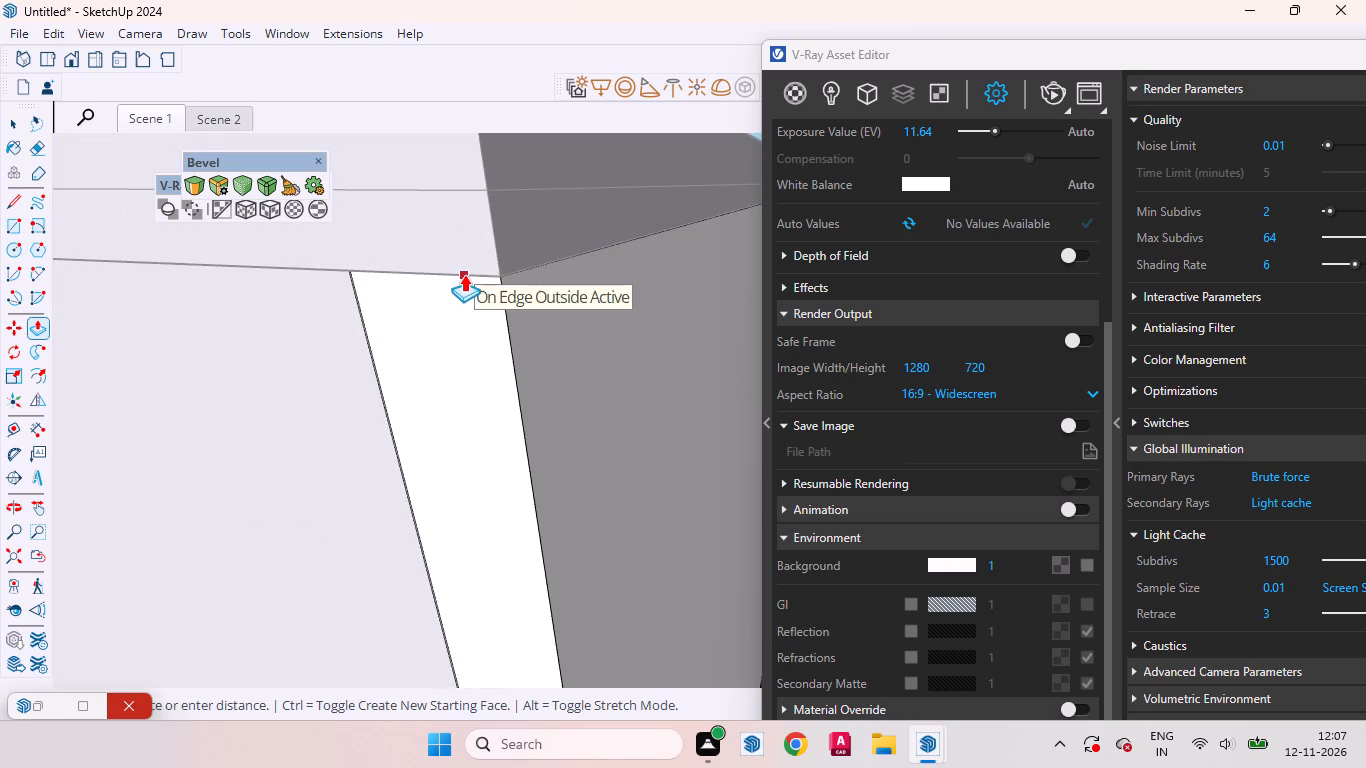
click(464, 274)
key(space)
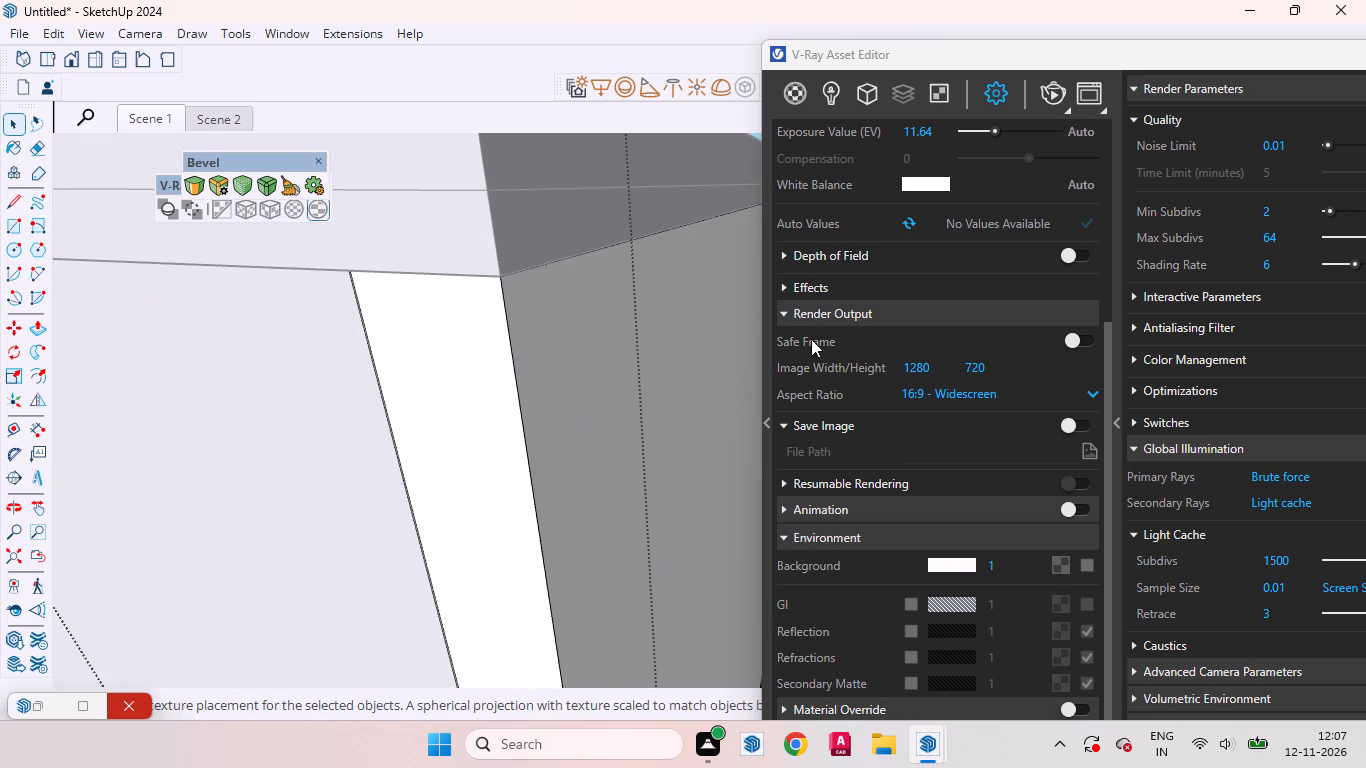
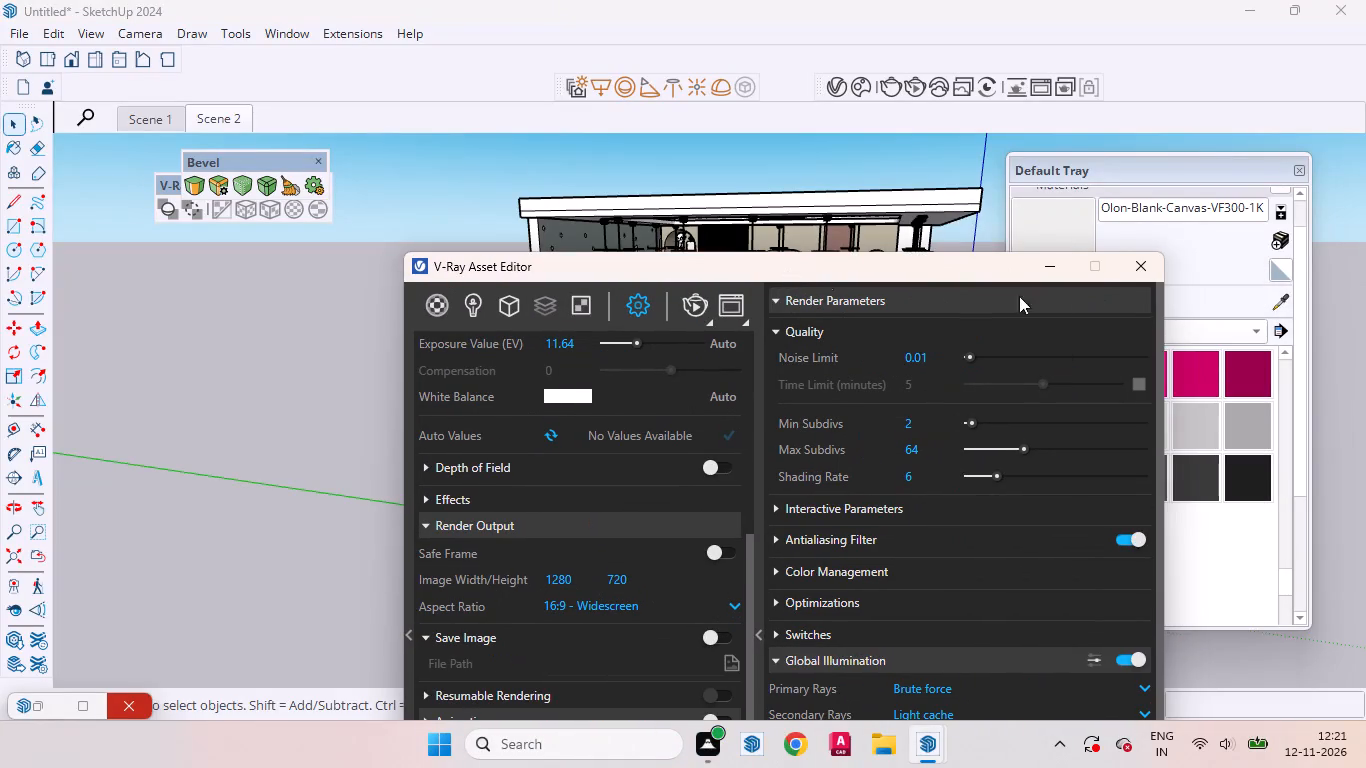
Leave the render settings, switch through both scene views, and unhide the hidden wall opposite the rocket mural.
click(1055, 272)
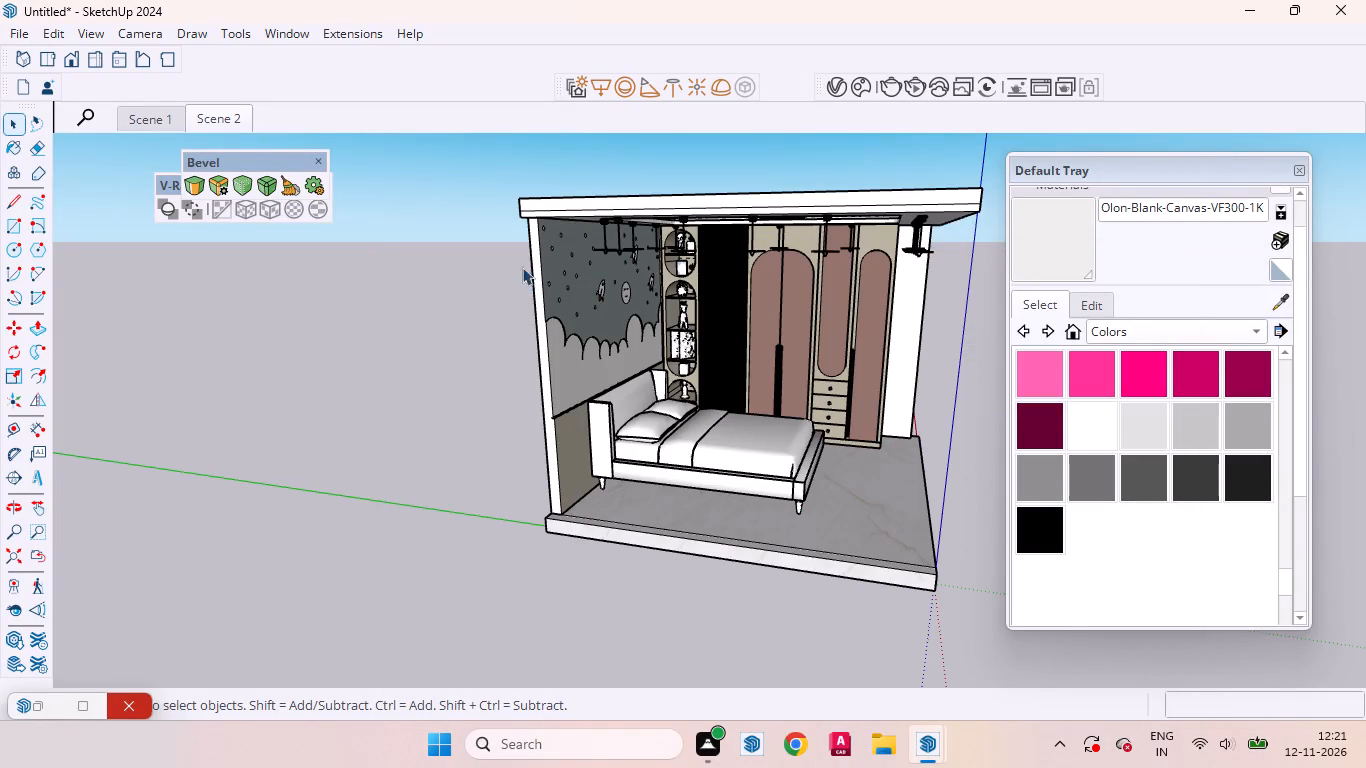
click(127, 124)
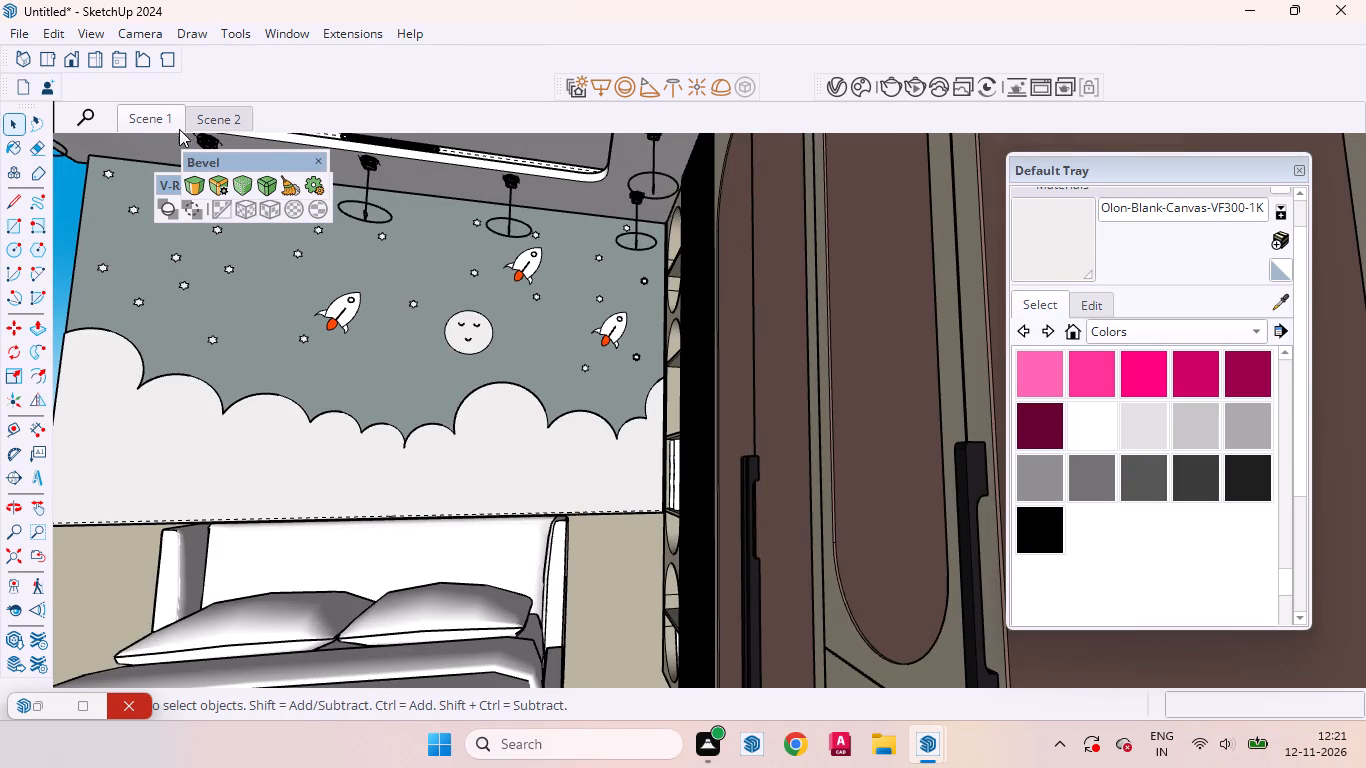
click(217, 127)
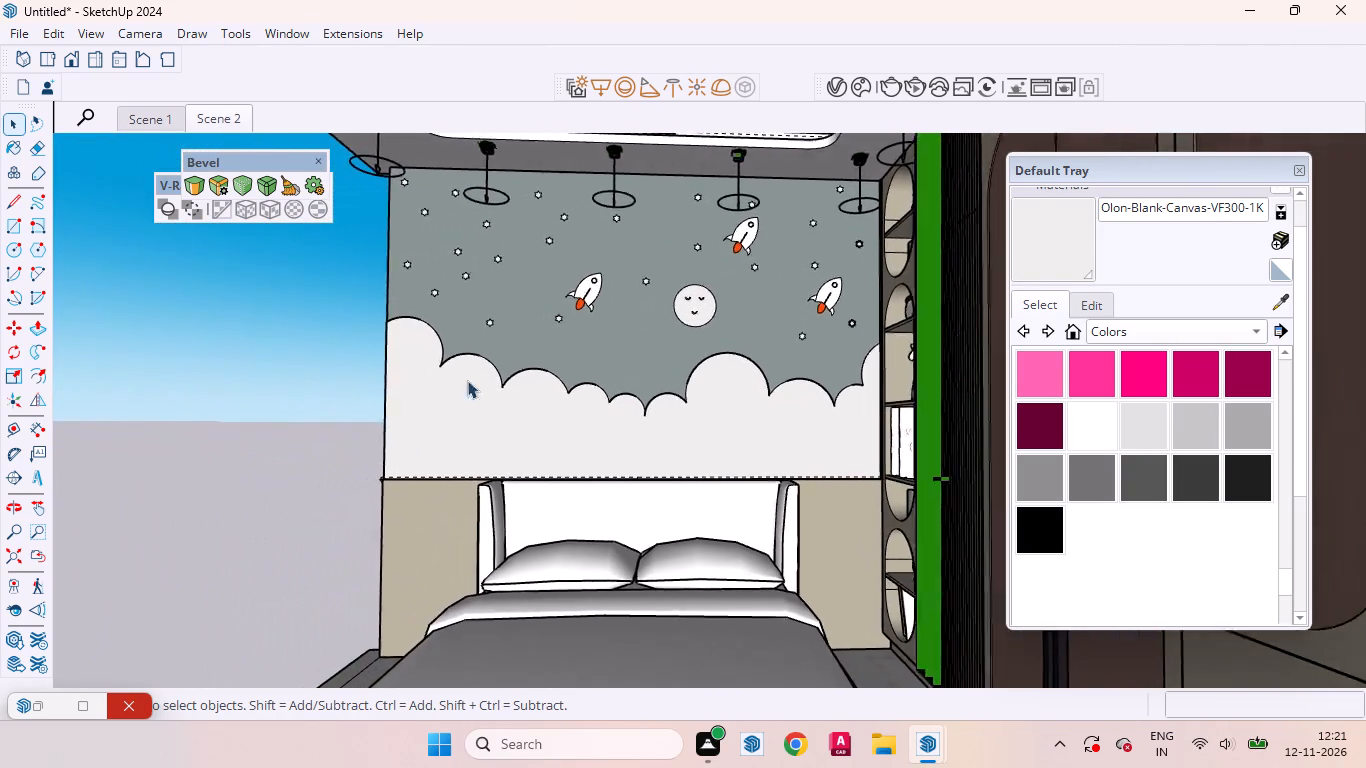
middle_drag(338, 421, 830, 540)
scroll(605, 389, down, 11)
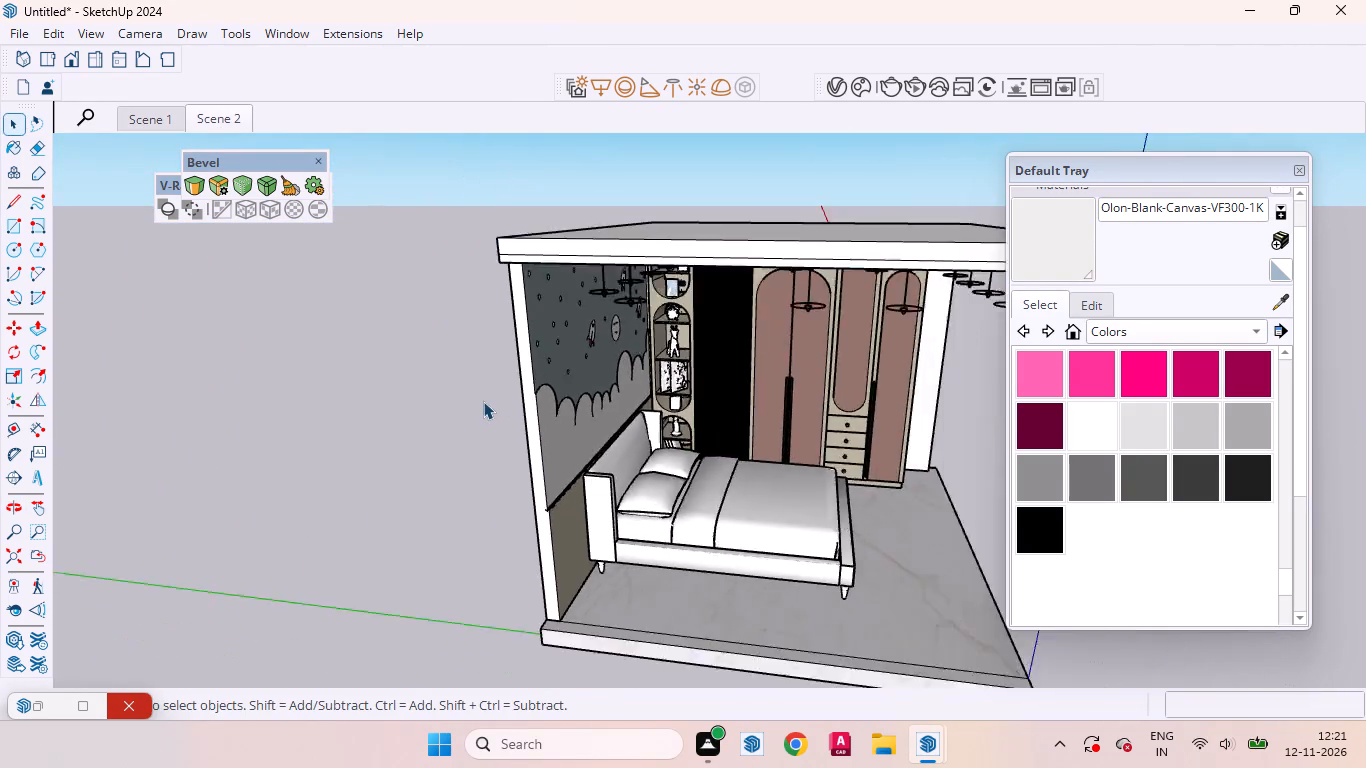
scroll(483, 401, down, 4)
middle_drag(584, 507, 659, 383)
scroll(658, 388, up, 6)
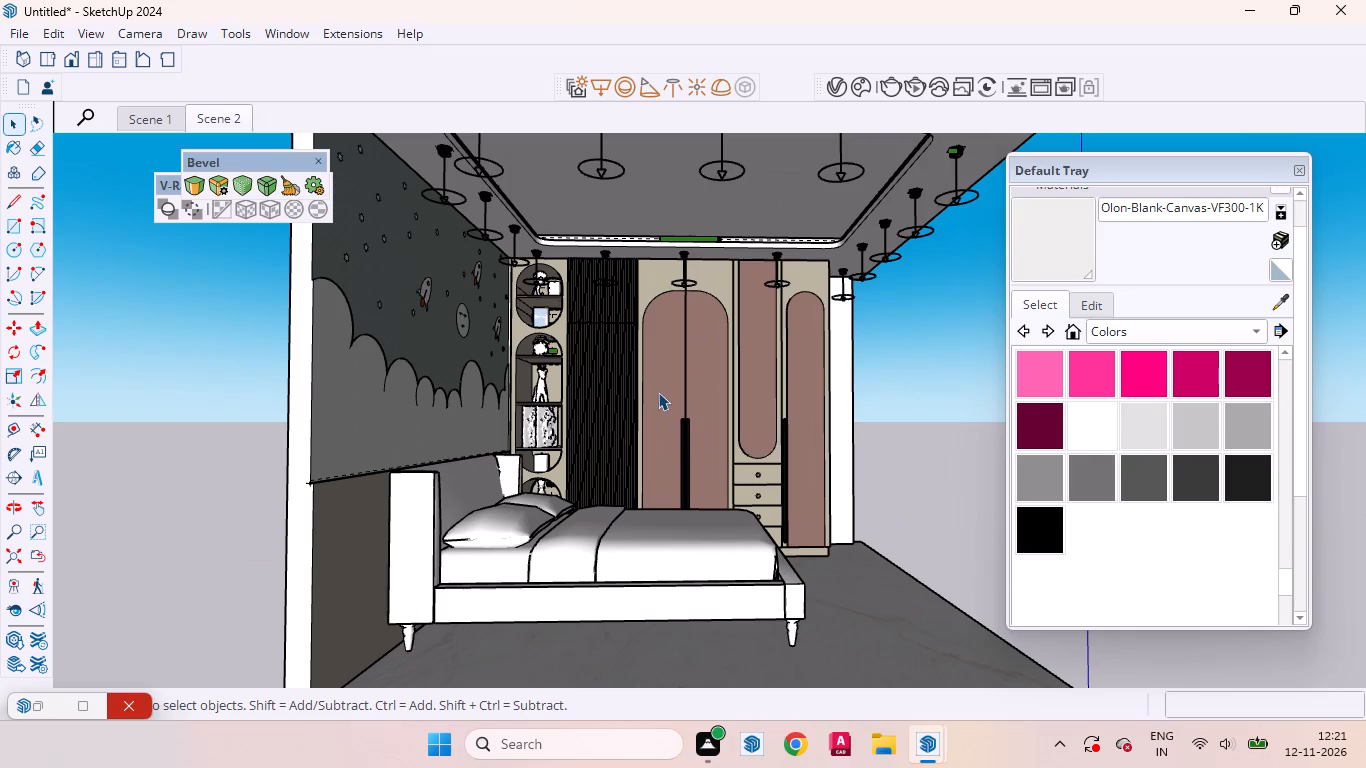
scroll(517, 497, down, 3)
middle_drag(635, 360, 638, 643)
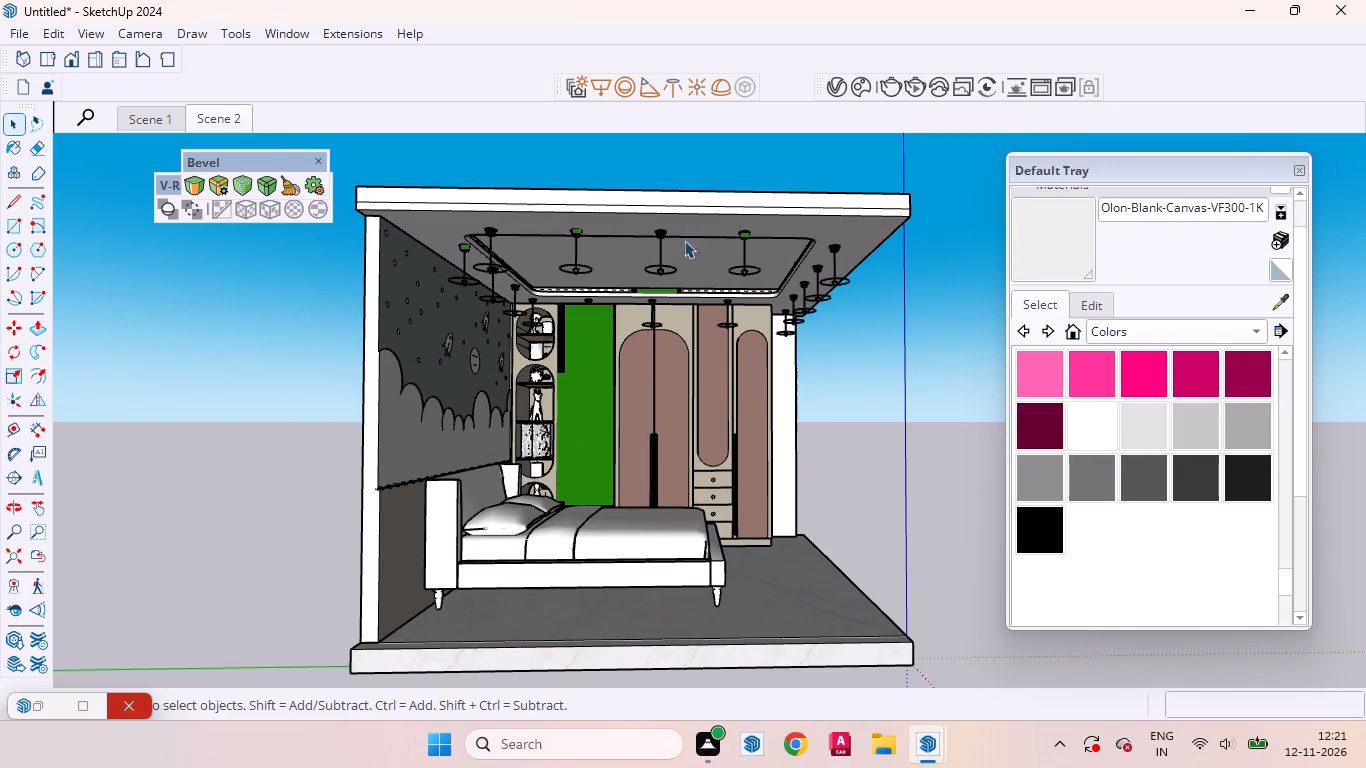
click(696, 178)
click(58, 36)
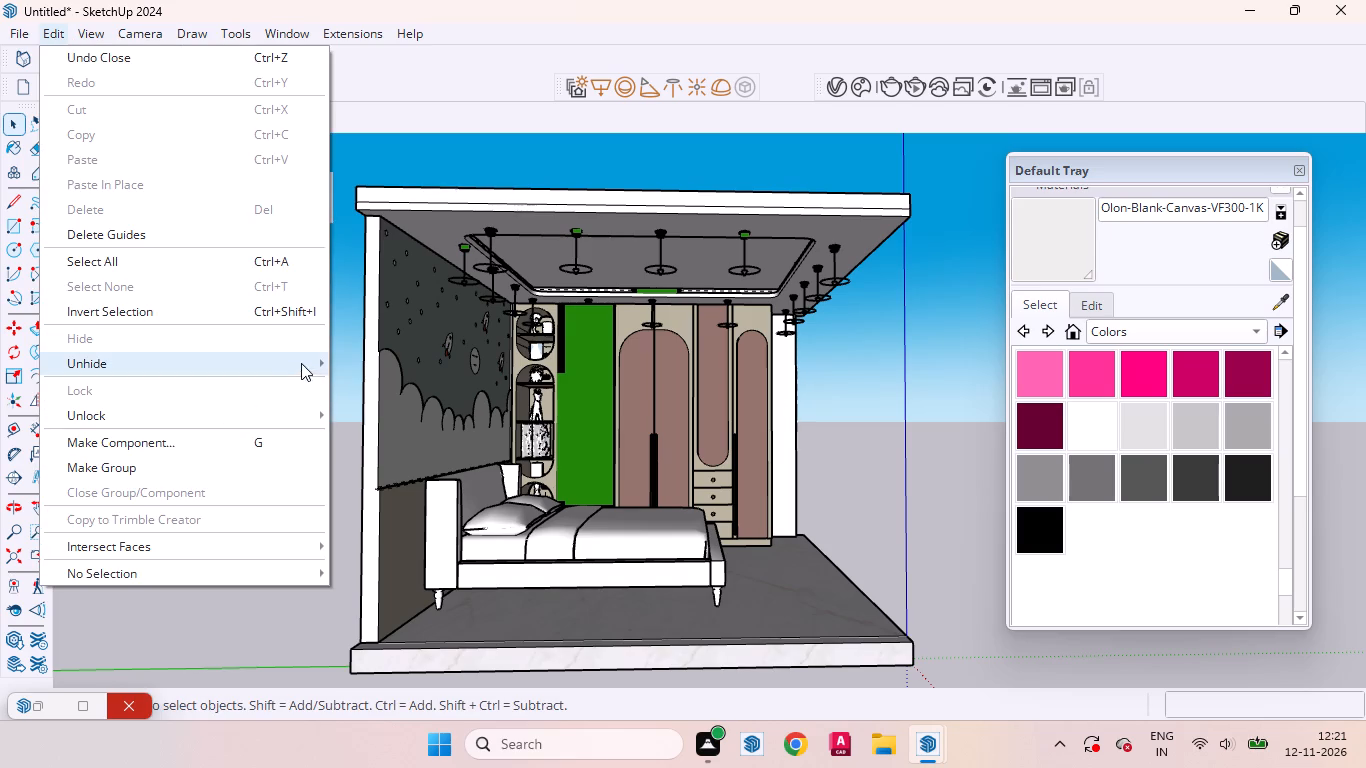
click(366, 397)
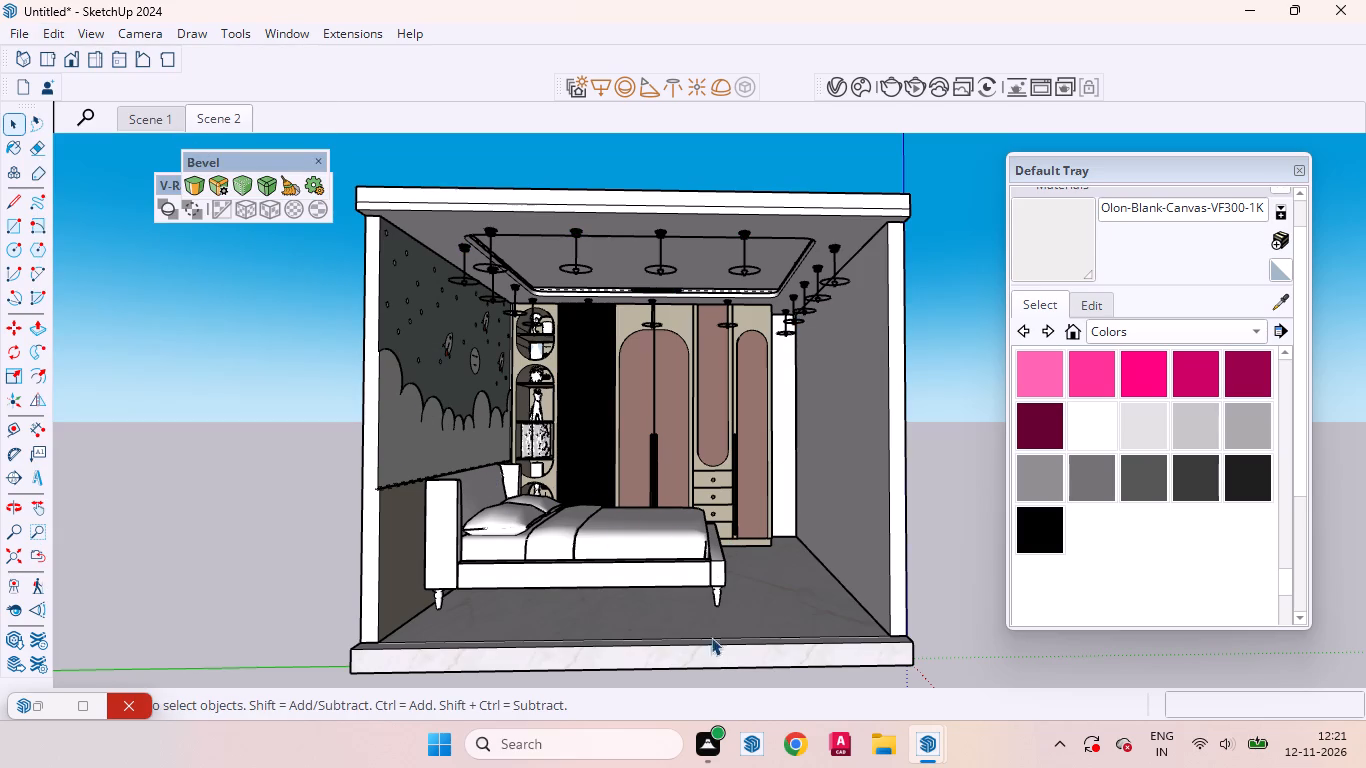
Position the camera at the midpoint of the floor slab's open edge with a 4'6" eye height, and pan to frame the wardrobe.
middle_drag(768, 488, 743, 646)
scroll(788, 389, down, 7)
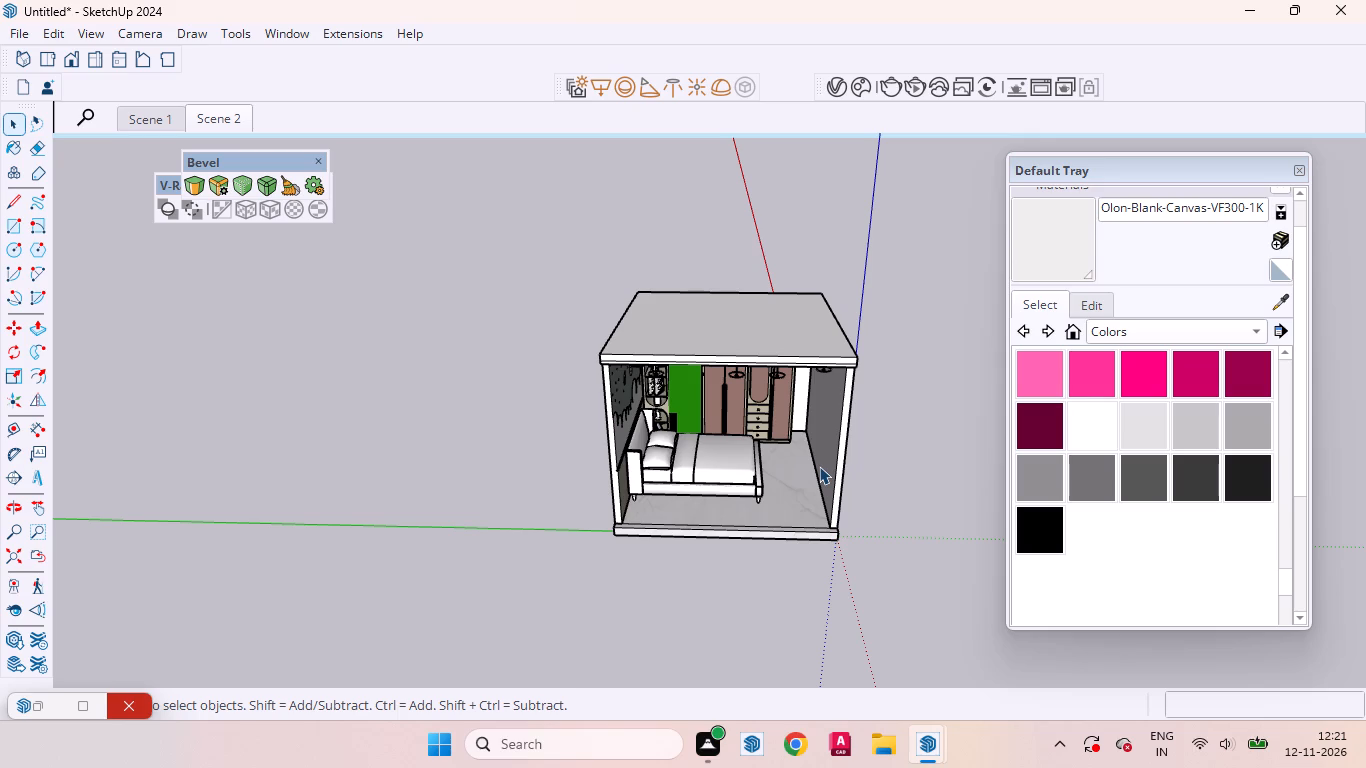
click(17, 592)
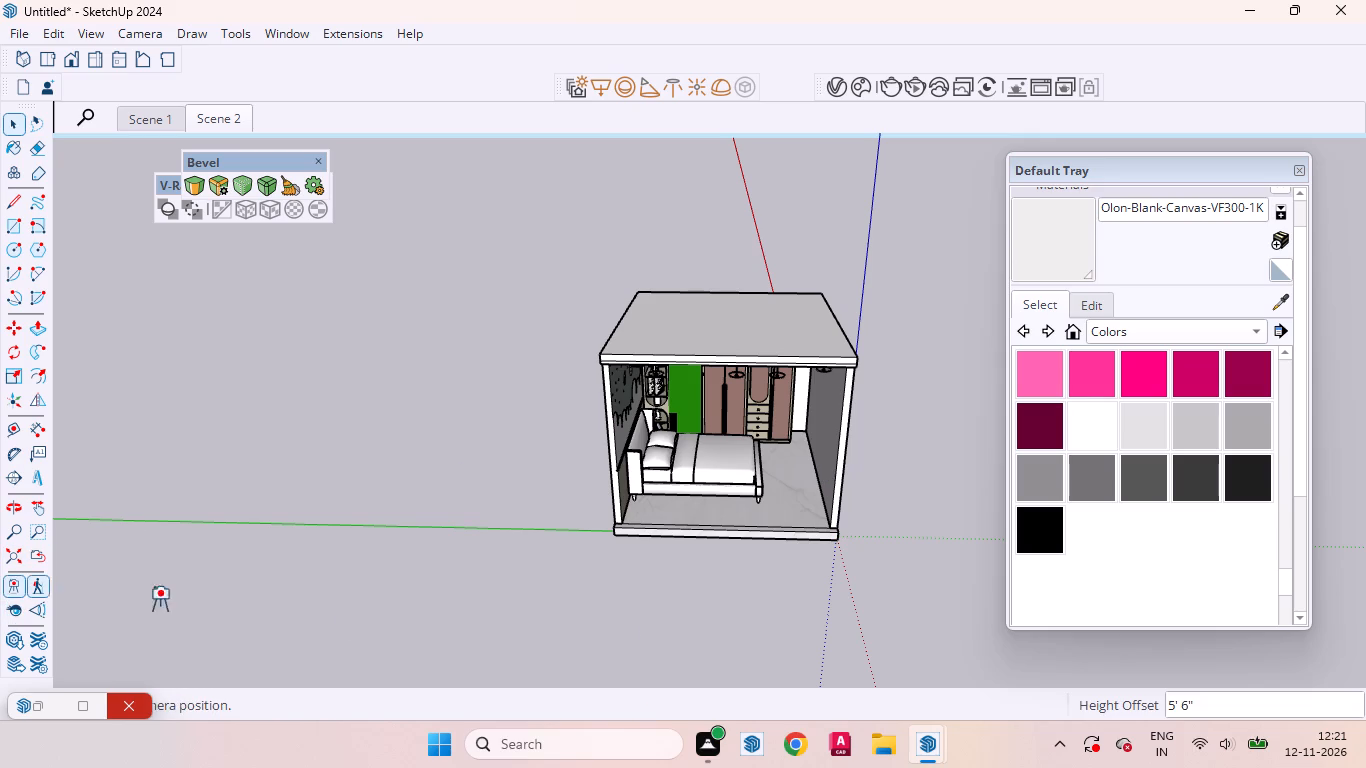
click(724, 533)
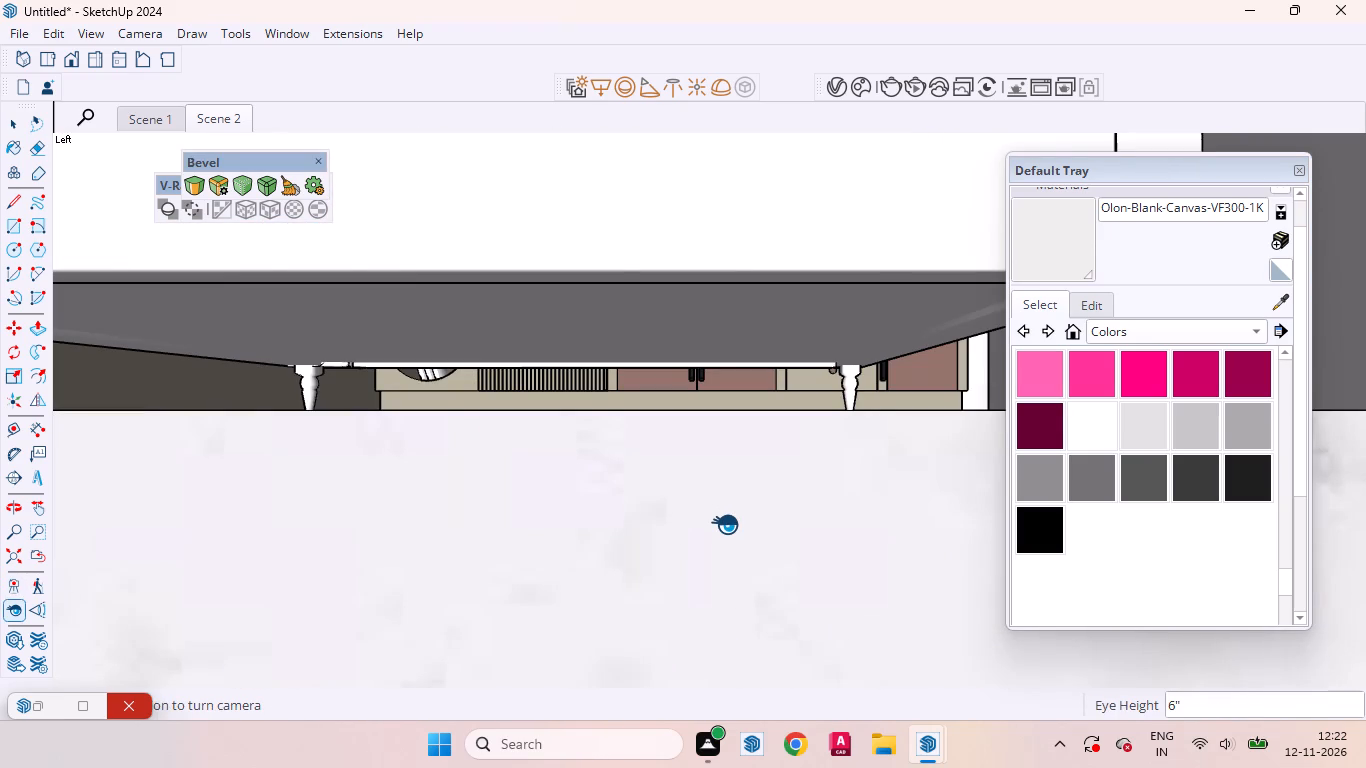
text(4'6)
key(Return)
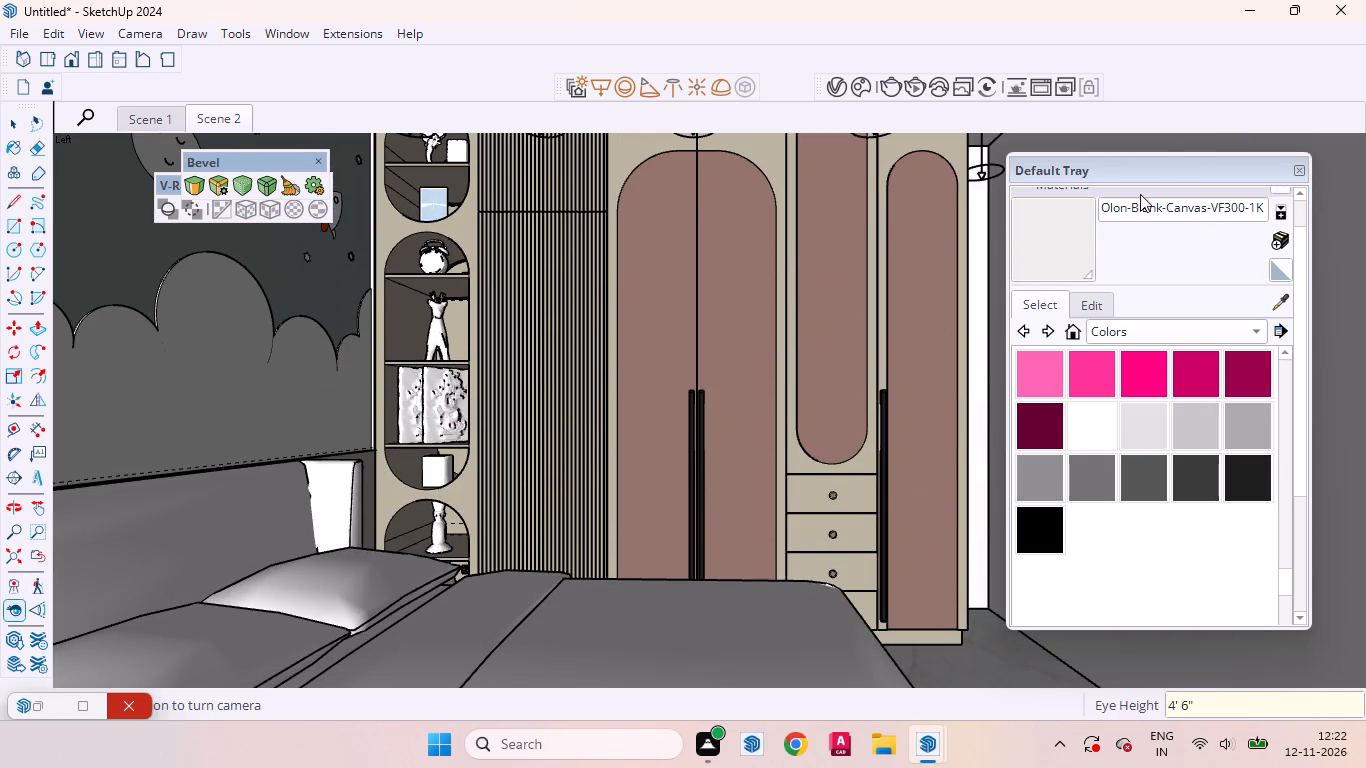
drag(1118, 179, 1187, 257)
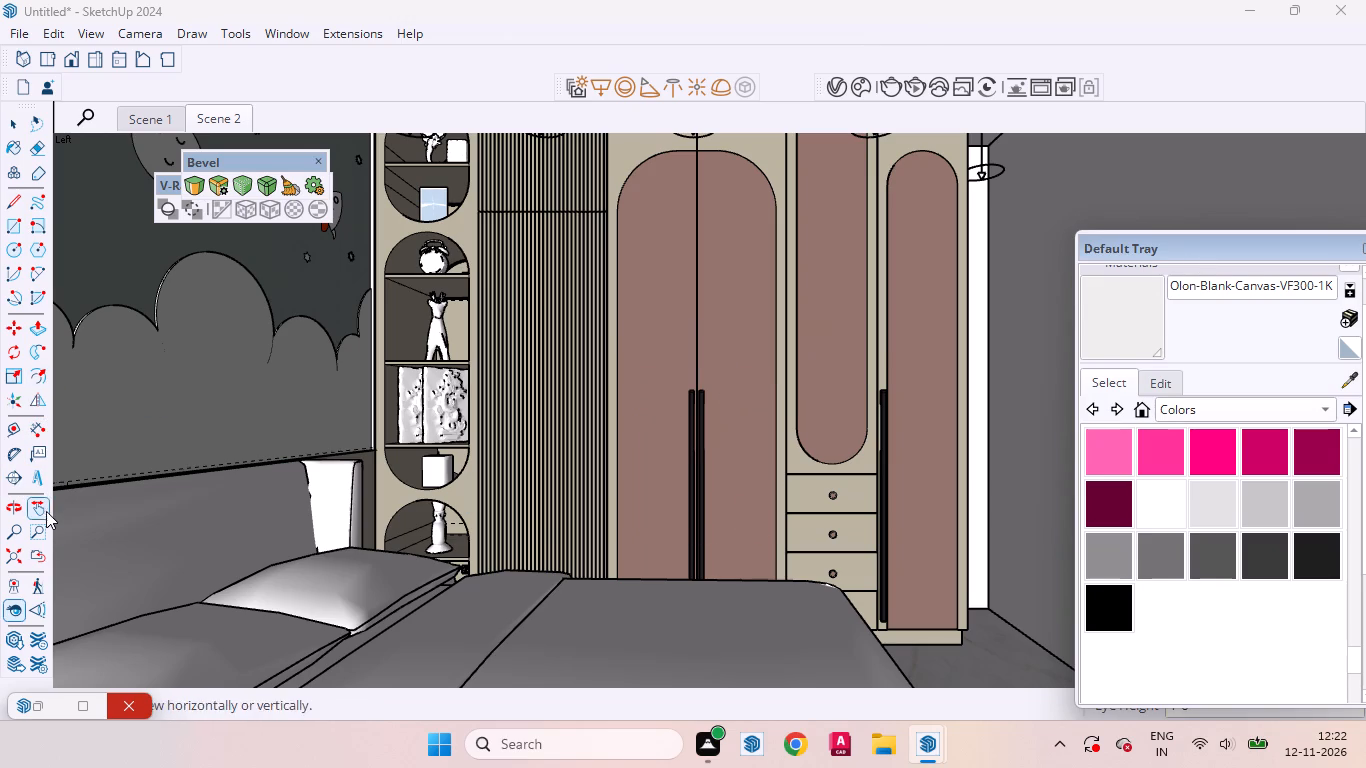
drag(43, 502, 58, 506)
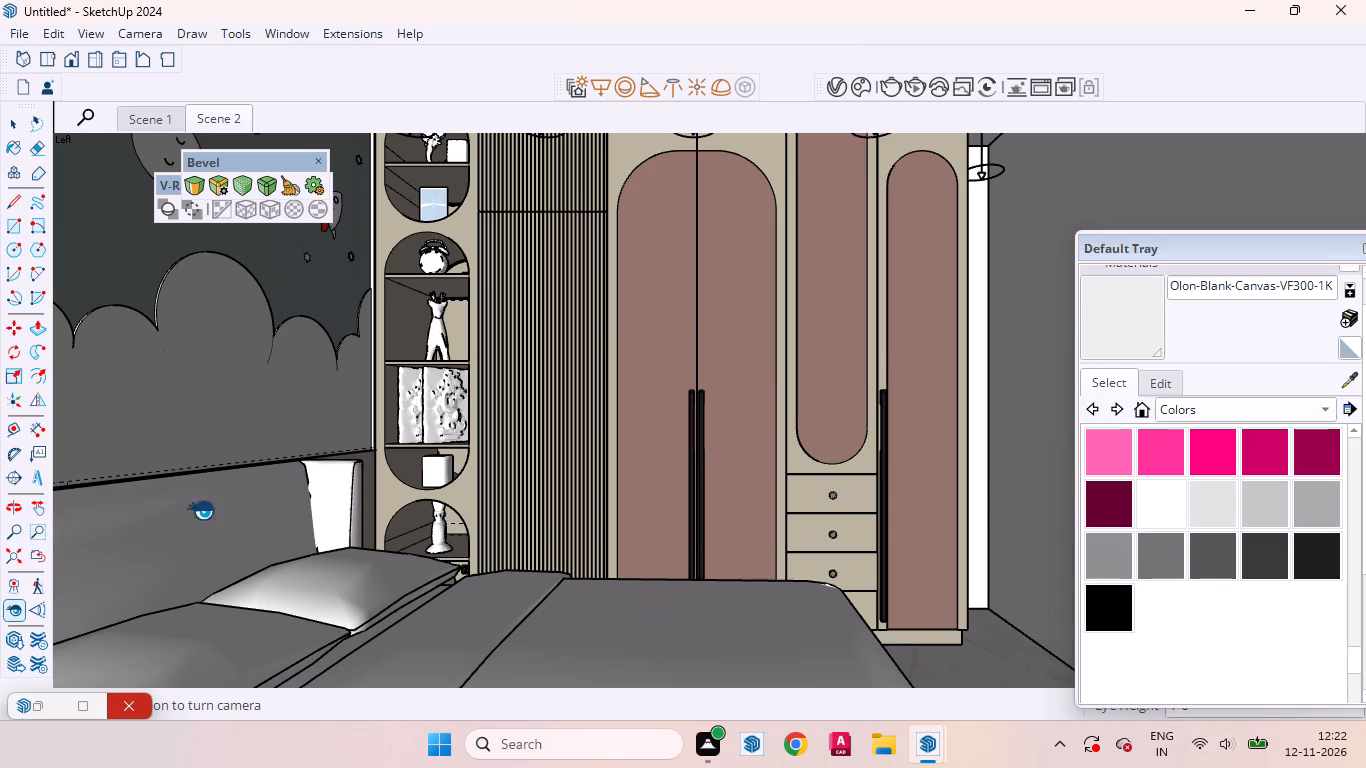
click(35, 508)
drag(649, 621, 664, 623)
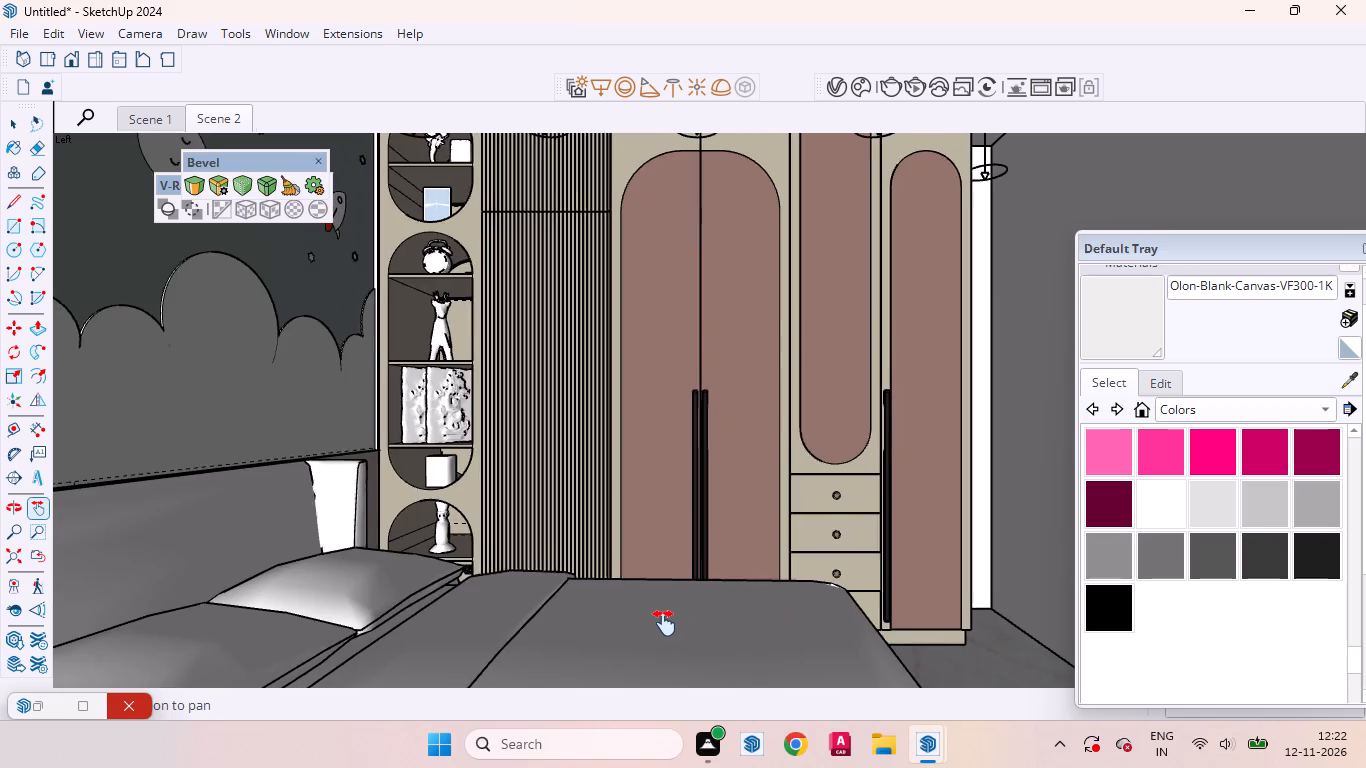
drag(664, 623, 708, 631)
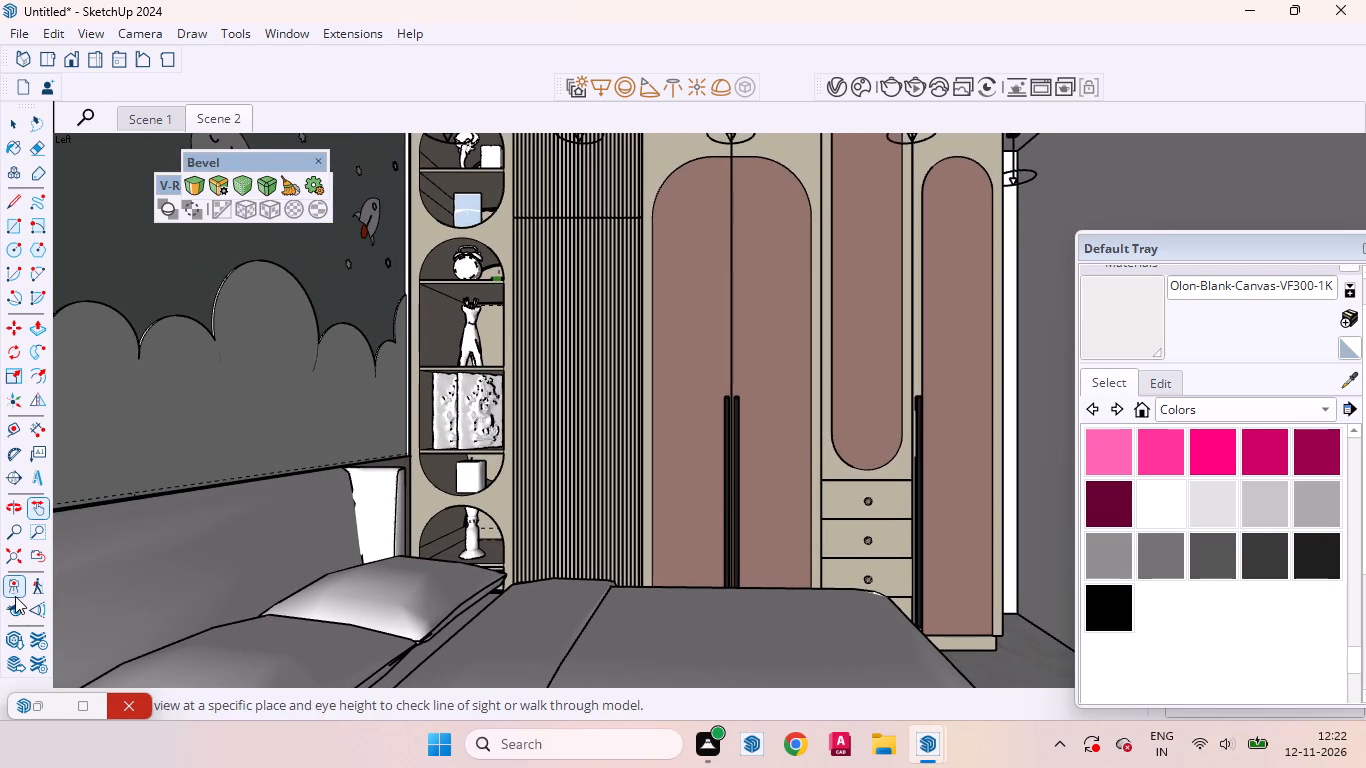
Set the camera's eye height to 5' and update Scene 2 with the wardrobe view.
click(16, 606)
text(5')
key(Return)
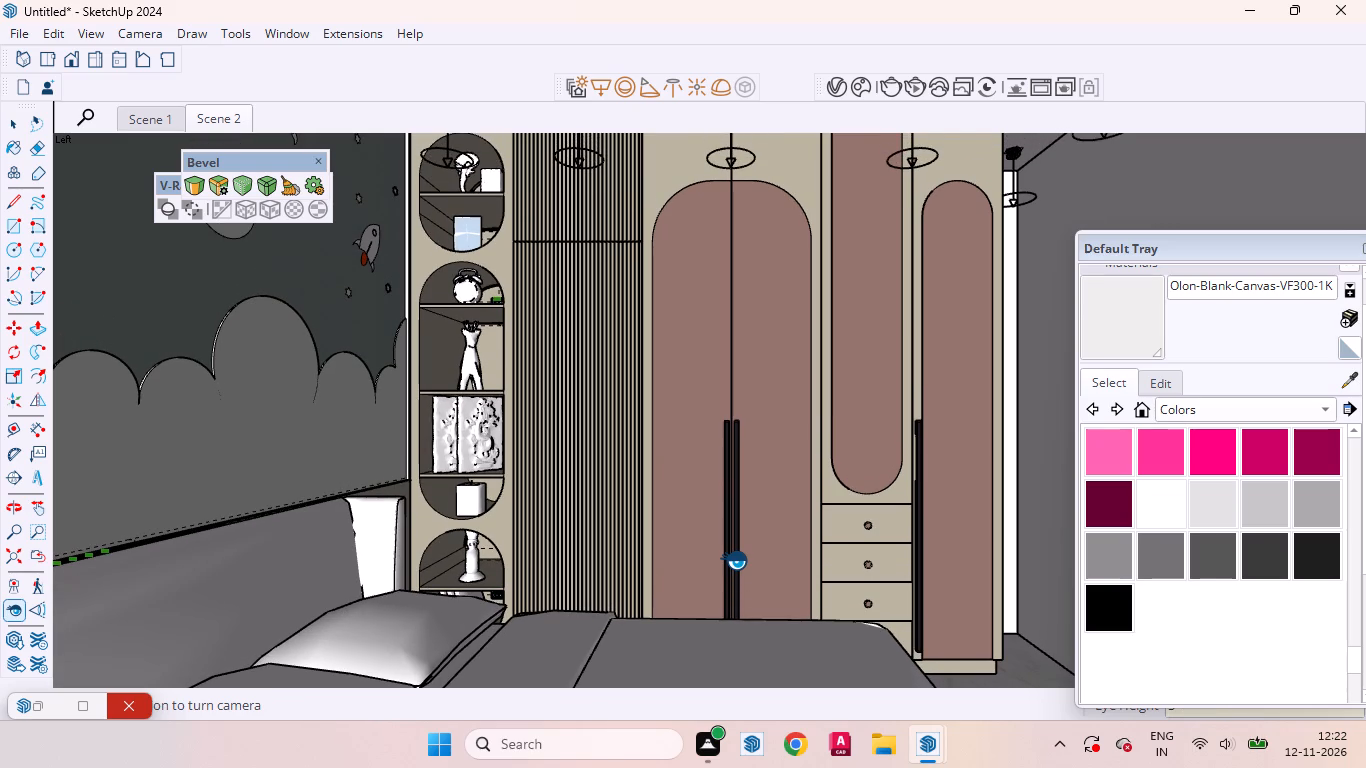
key(5)
key(space)
right_click(208, 119)
click(261, 216)
Start a V-Ray render of the updated Scene 2 view.
click(837, 90)
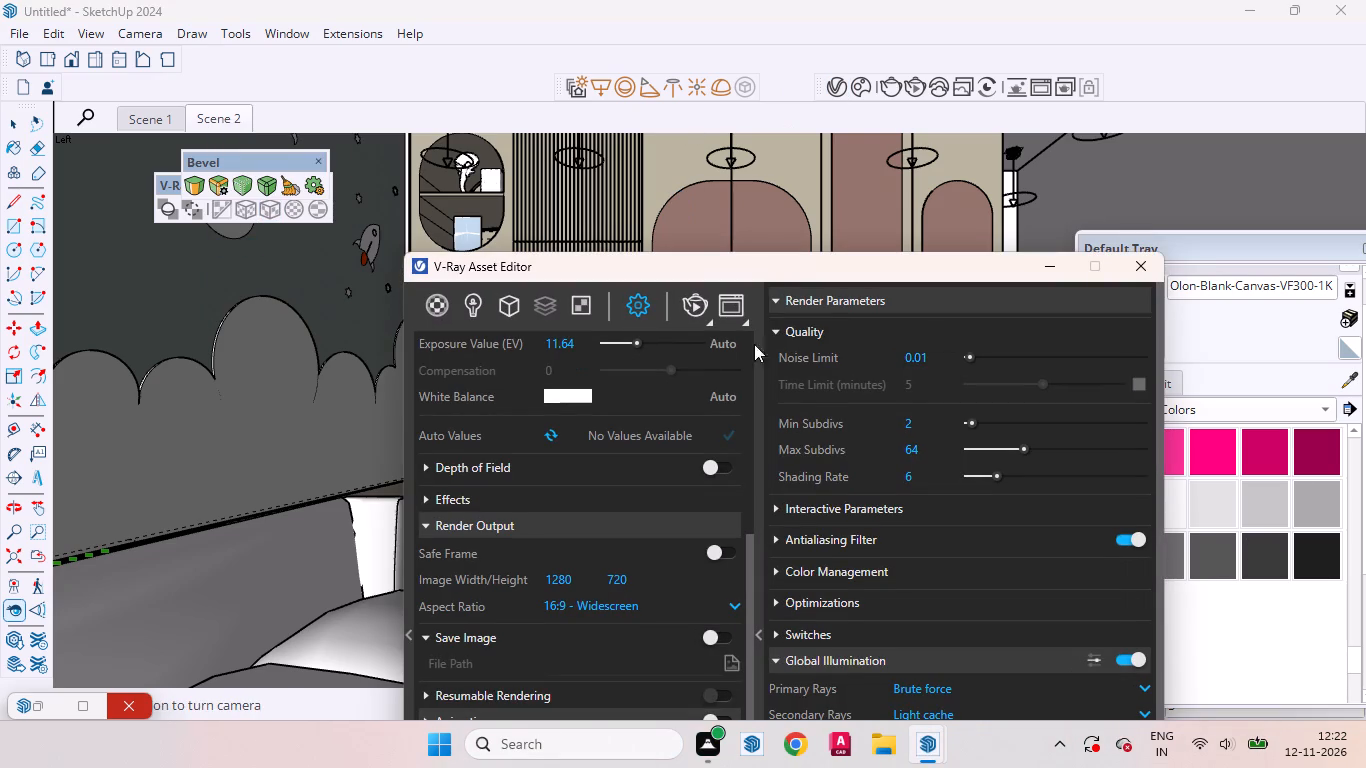
click(699, 304)
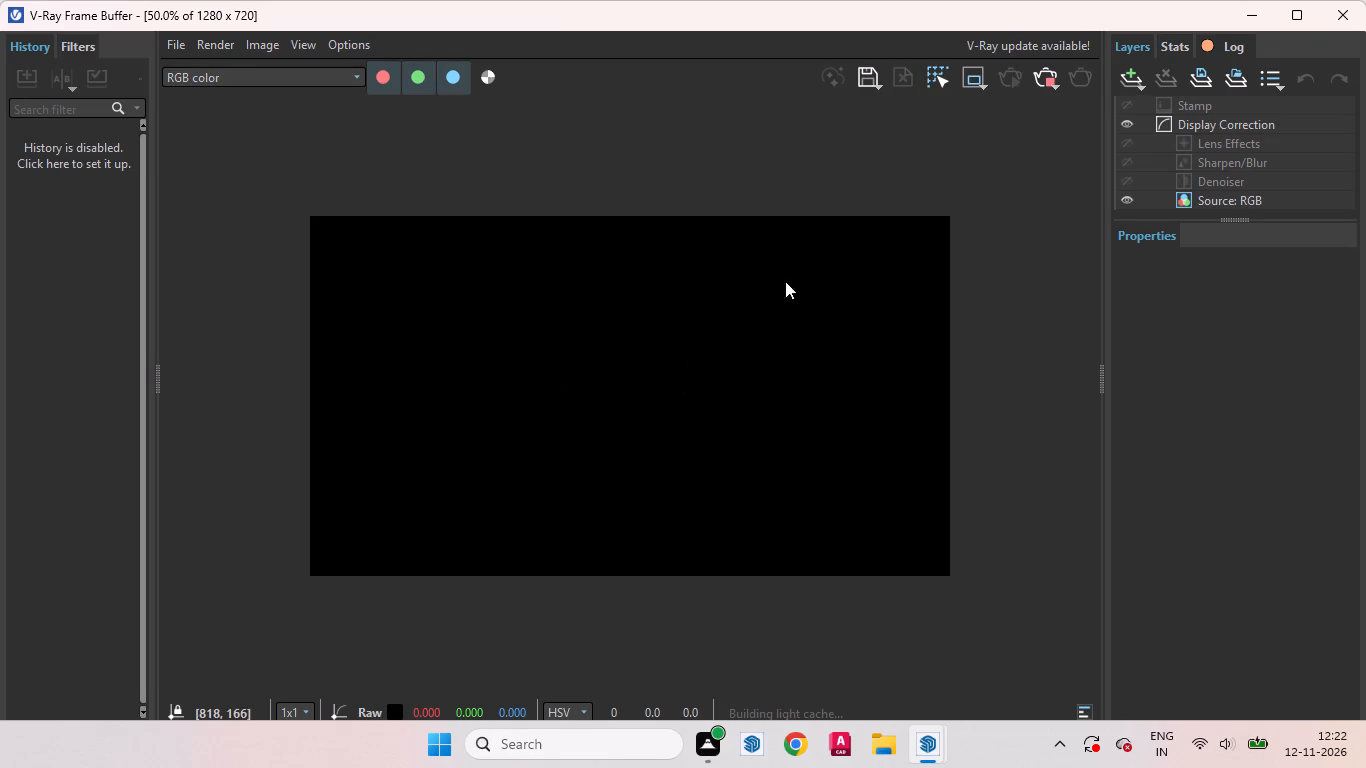
Bring up the list of scene lights in the V-Ray Asset Editor while the render runs.
click(1248, 19)
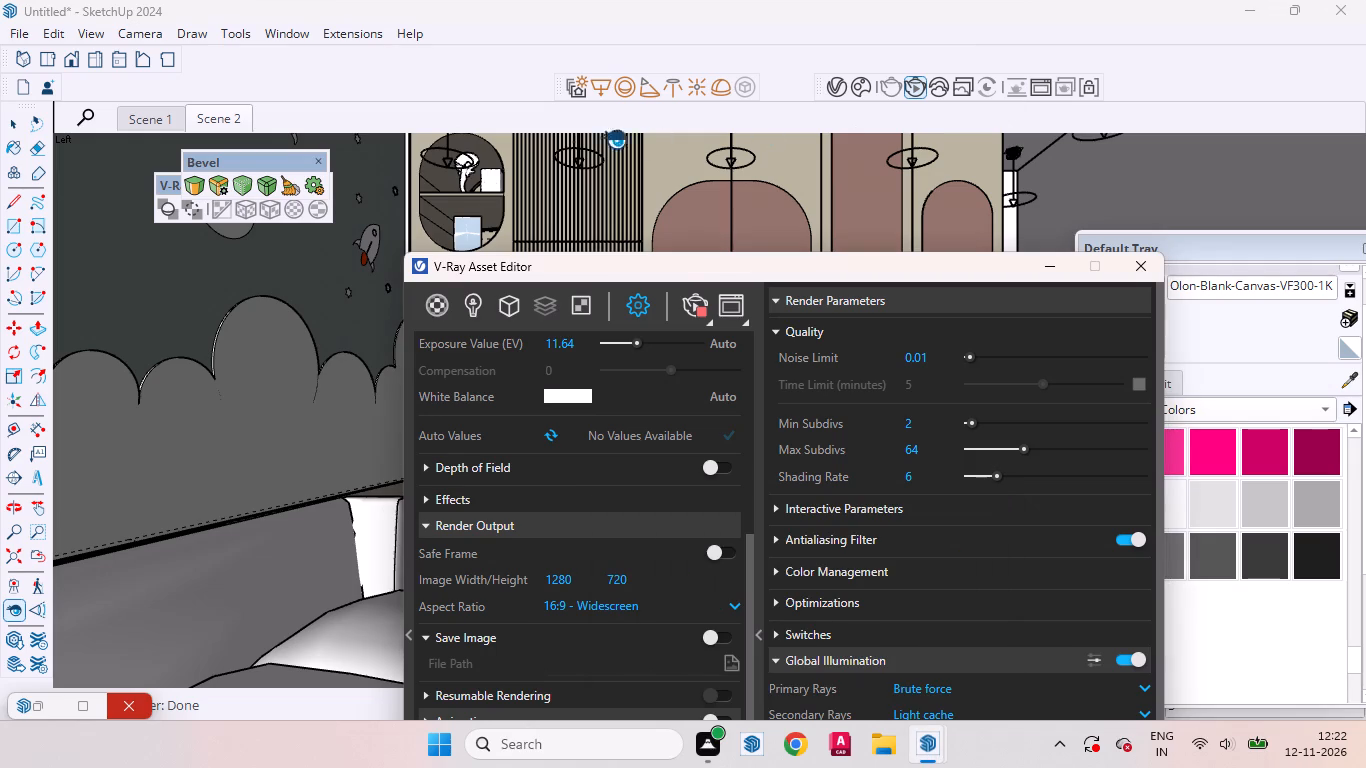
click(471, 311)
drag(688, 266, 737, 178)
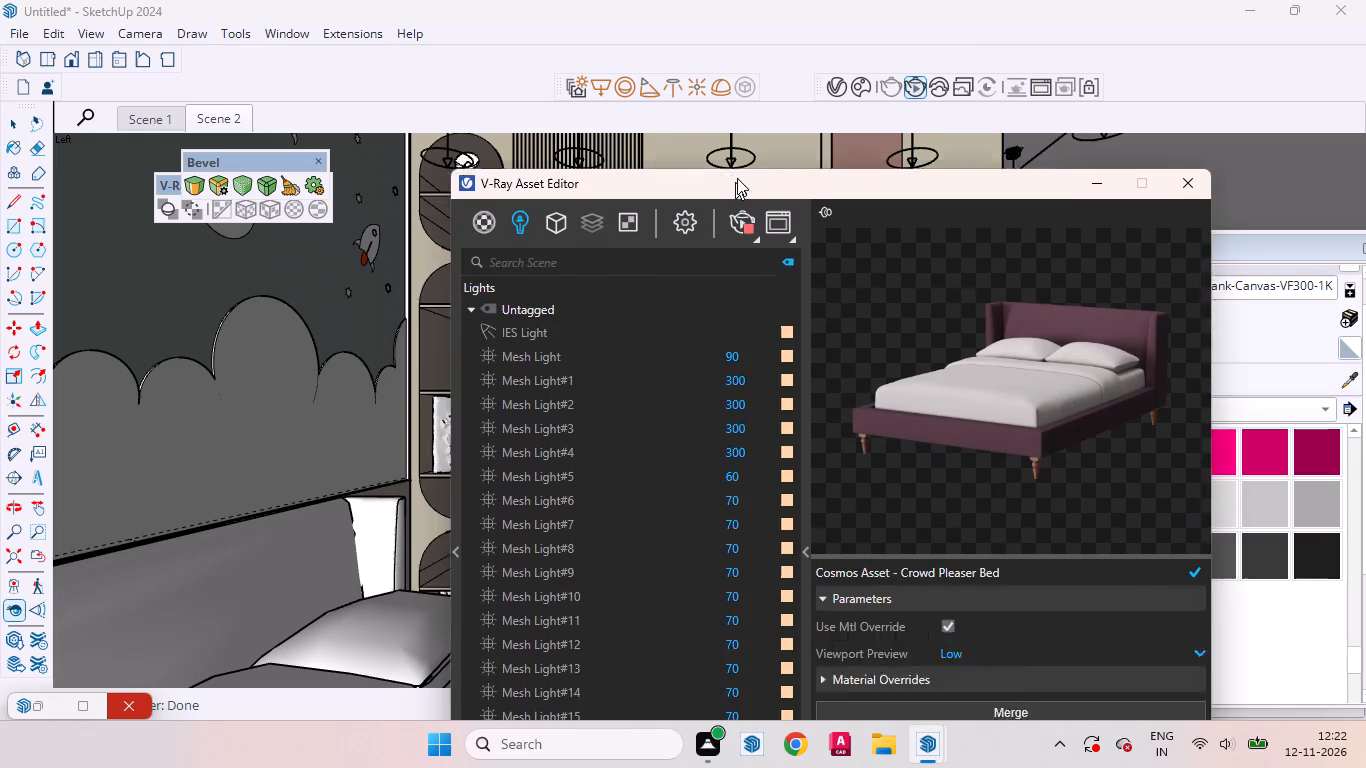
drag(737, 178, 593, 378)
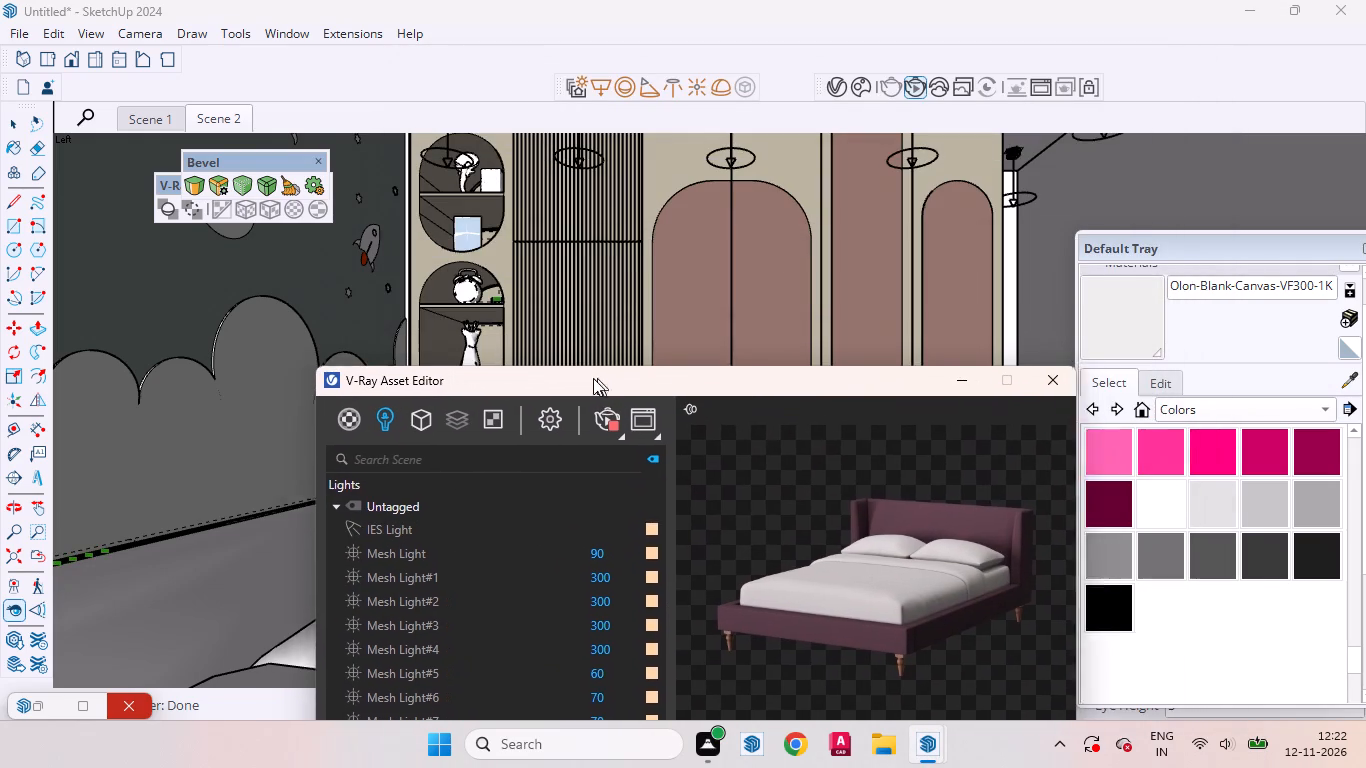
drag(593, 378, 577, 373)
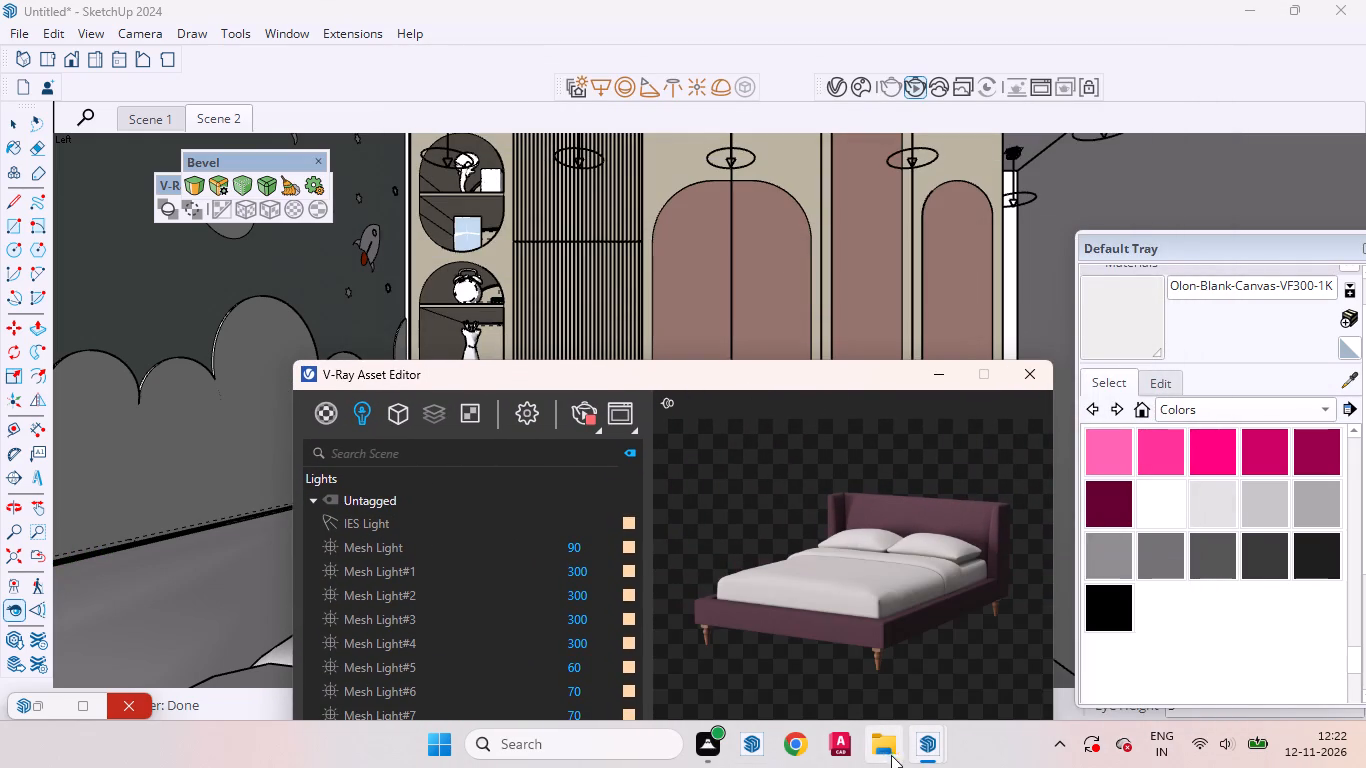
Examine the developing Scene 2 render, looking closely at the arched shelves, fluted panel and wardrobe doors.
click(943, 755)
click(1090, 657)
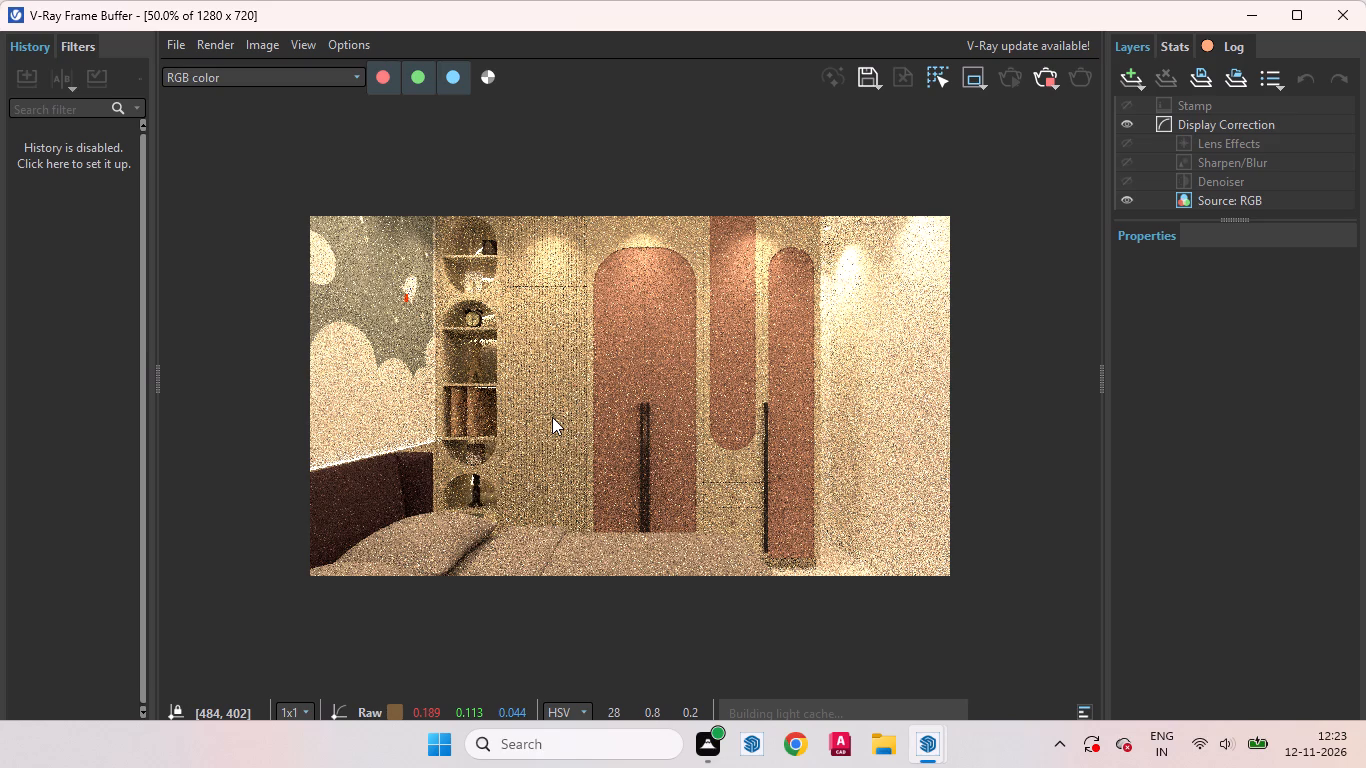
click(1249, 15)
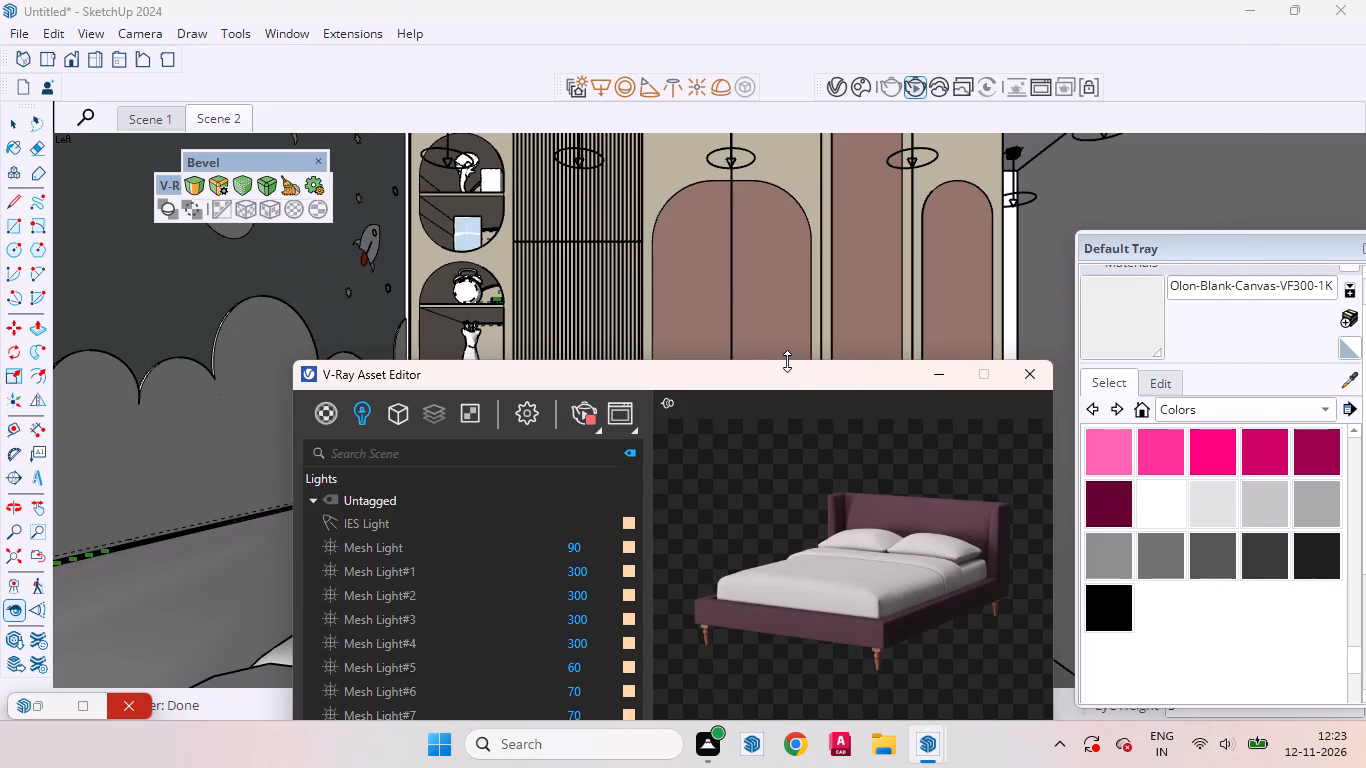
click(934, 757)
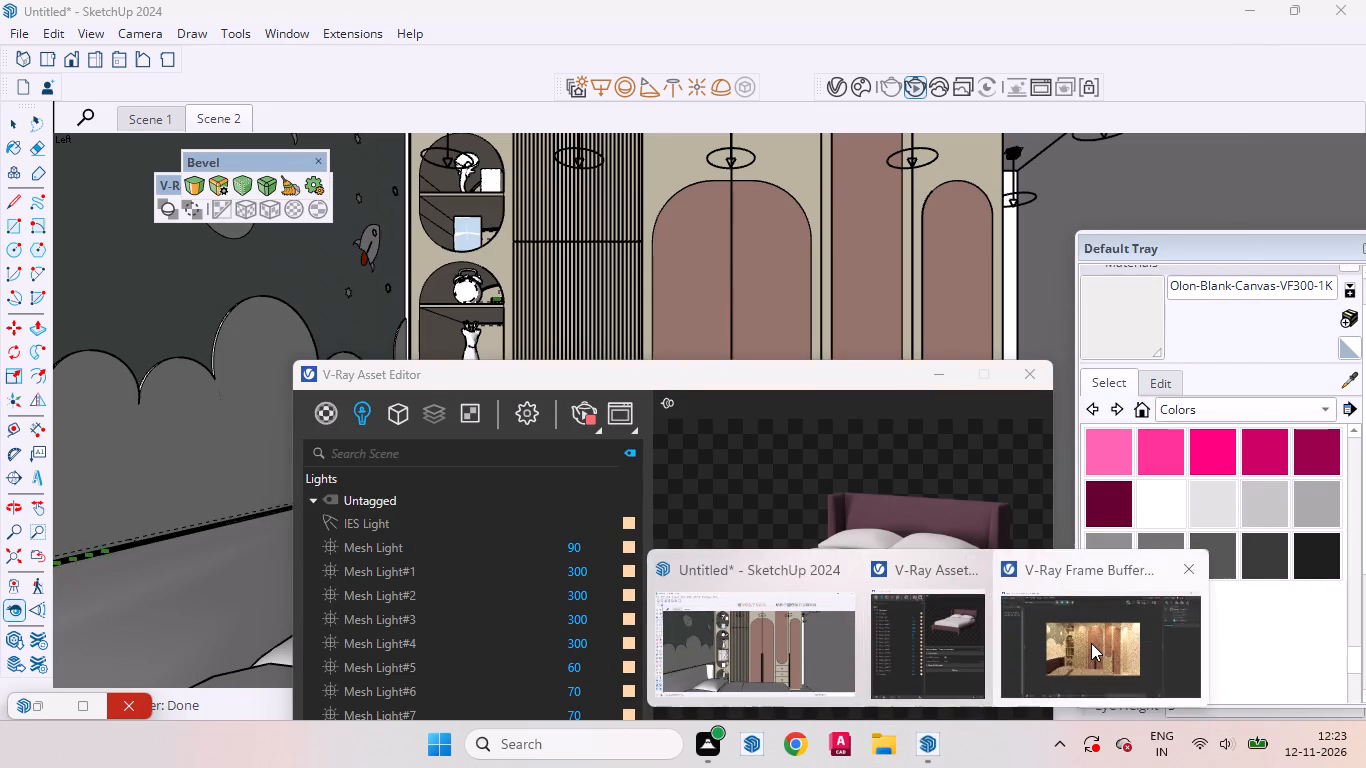
click(1091, 643)
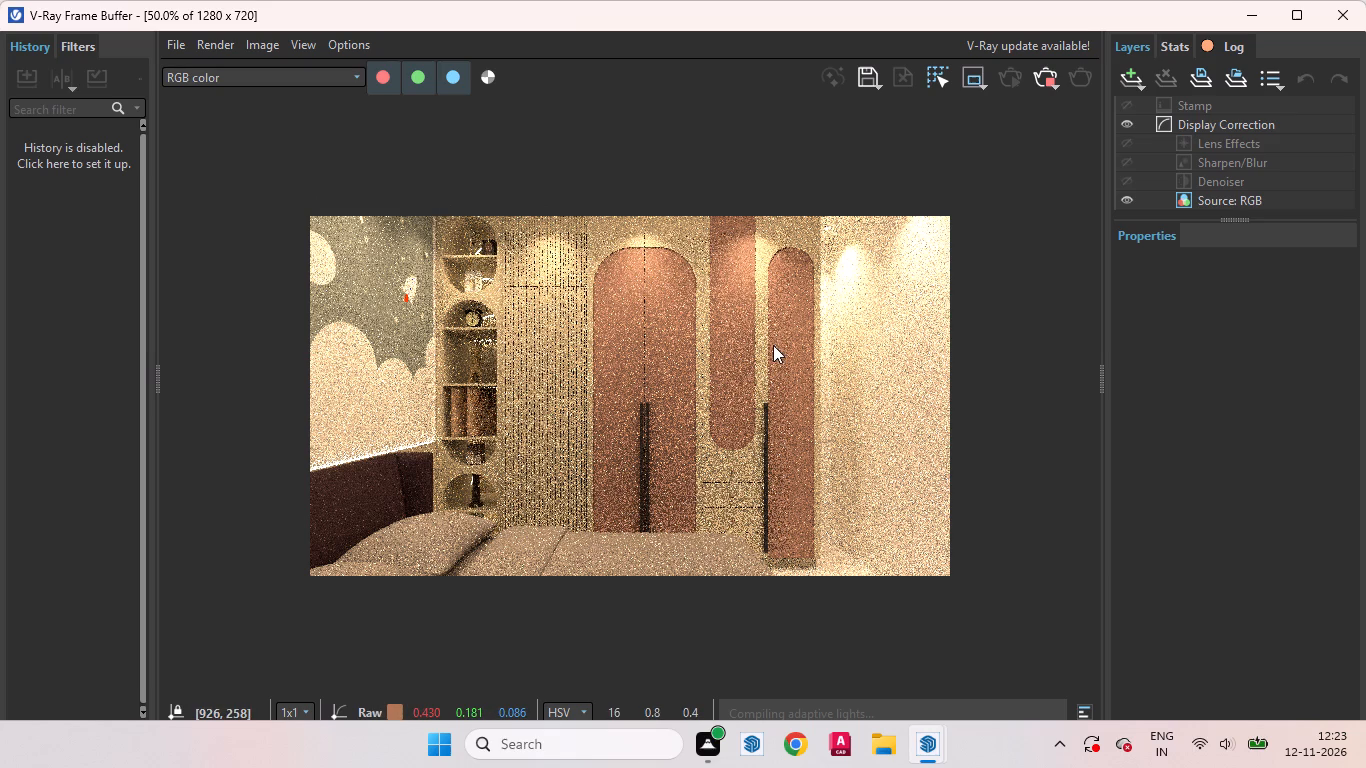
scroll(543, 300, up, 2)
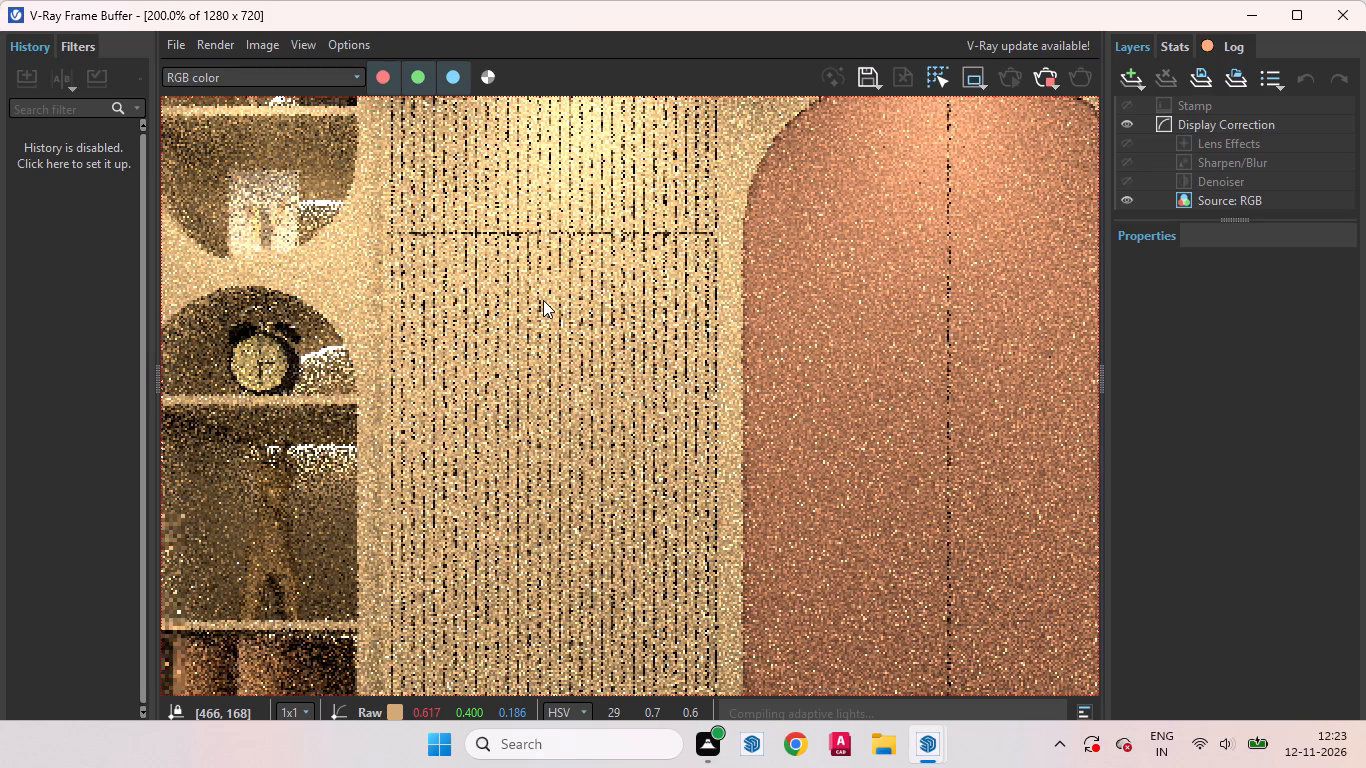
scroll(543, 300, up, 3)
scroll(644, 358, down, 4)
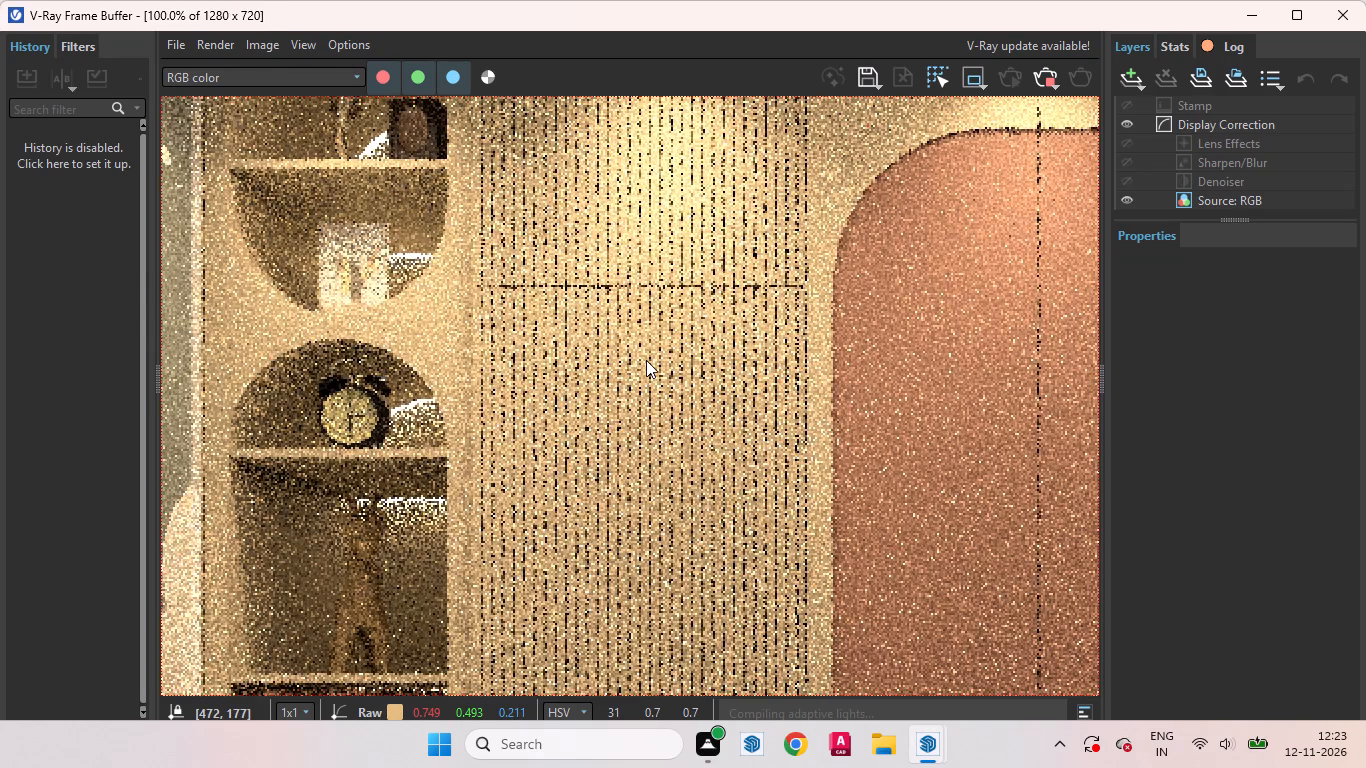
scroll(646, 351, down, 1)
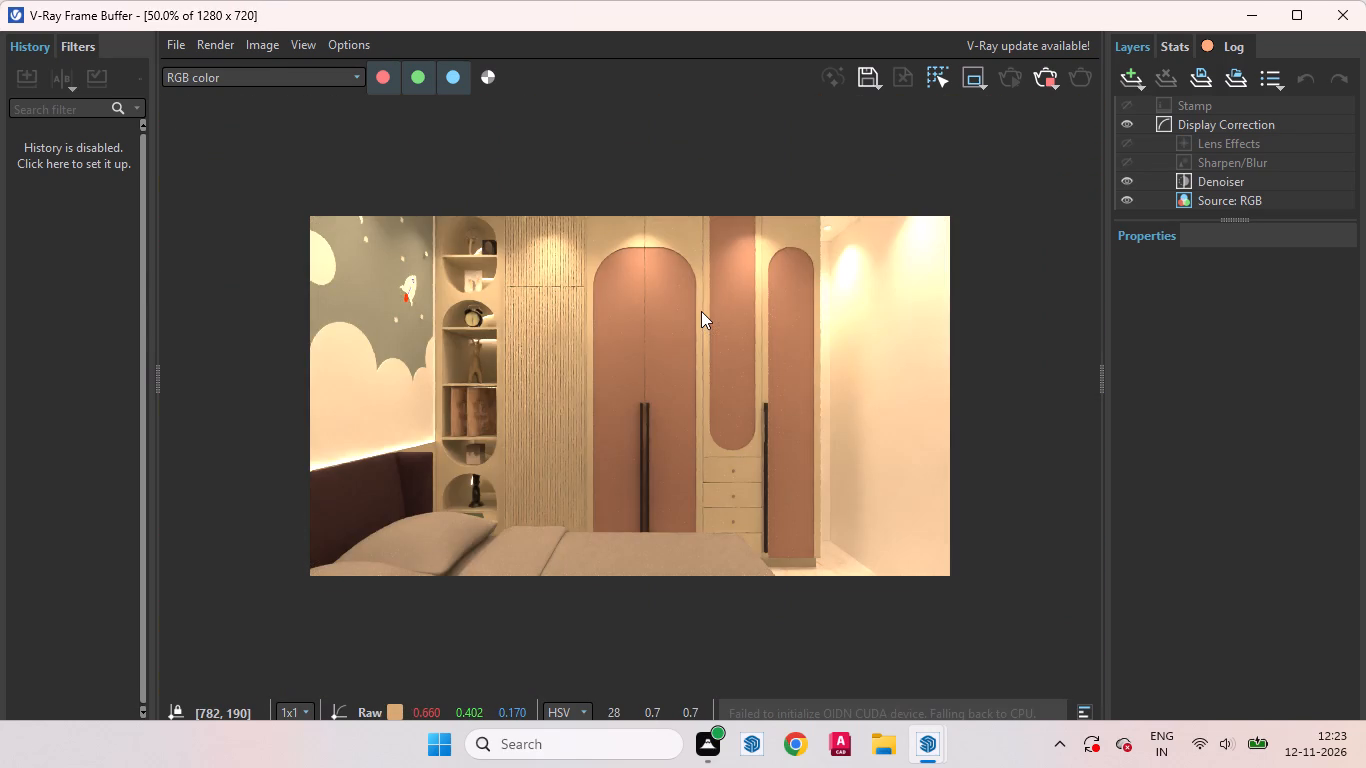
scroll(602, 413, up, 1)
scroll(775, 446, down, 1)
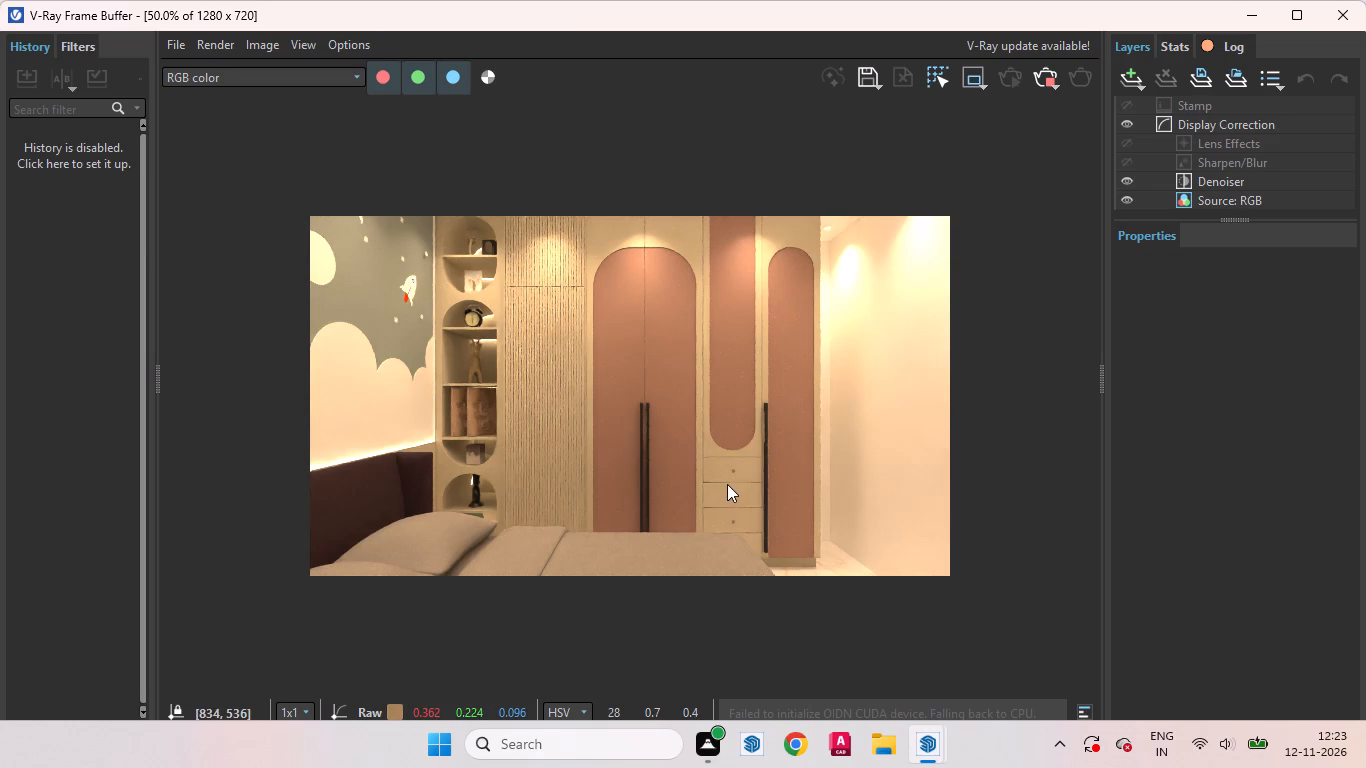
Examine the Scene 2 render at several magnifications, checking the arched shelves, fluted panel, wardrobe doors and bed area.
scroll(478, 304, up, 2)
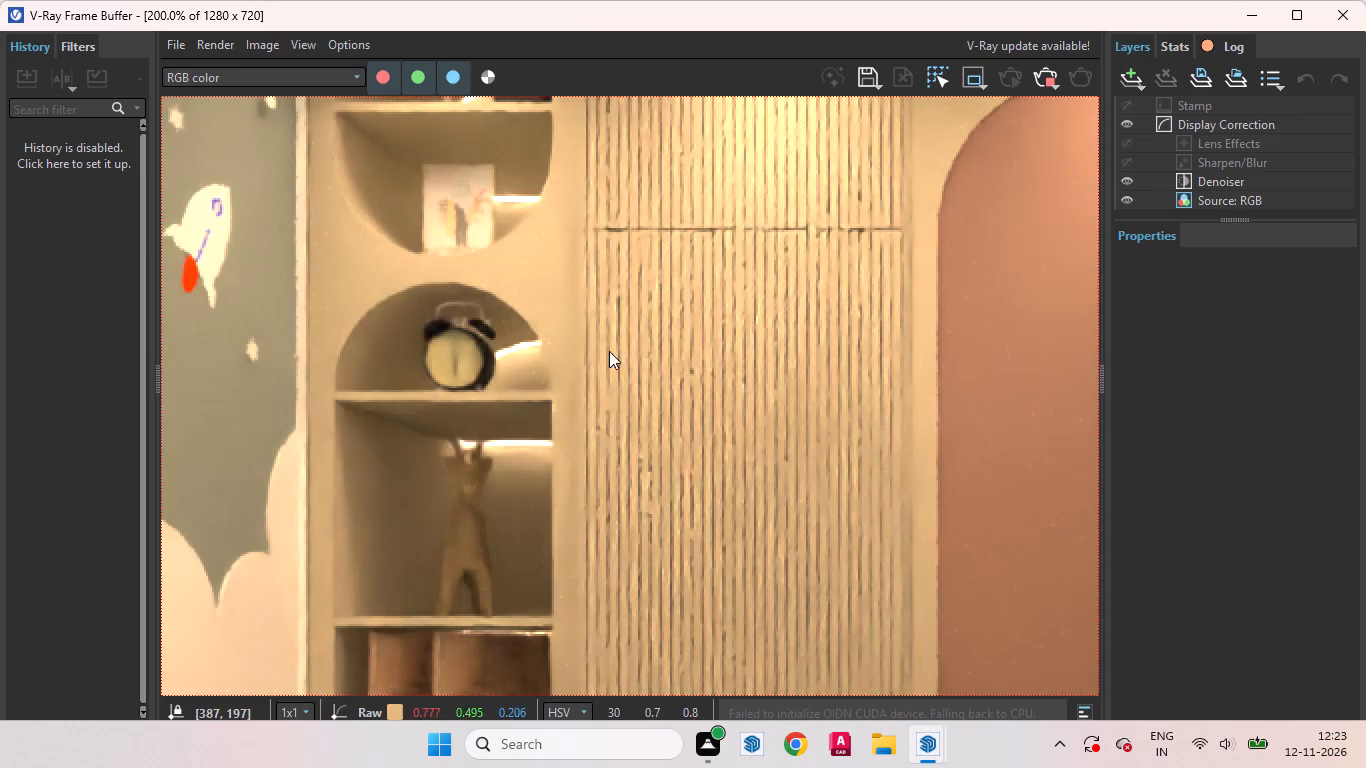
scroll(616, 354, down, 2)
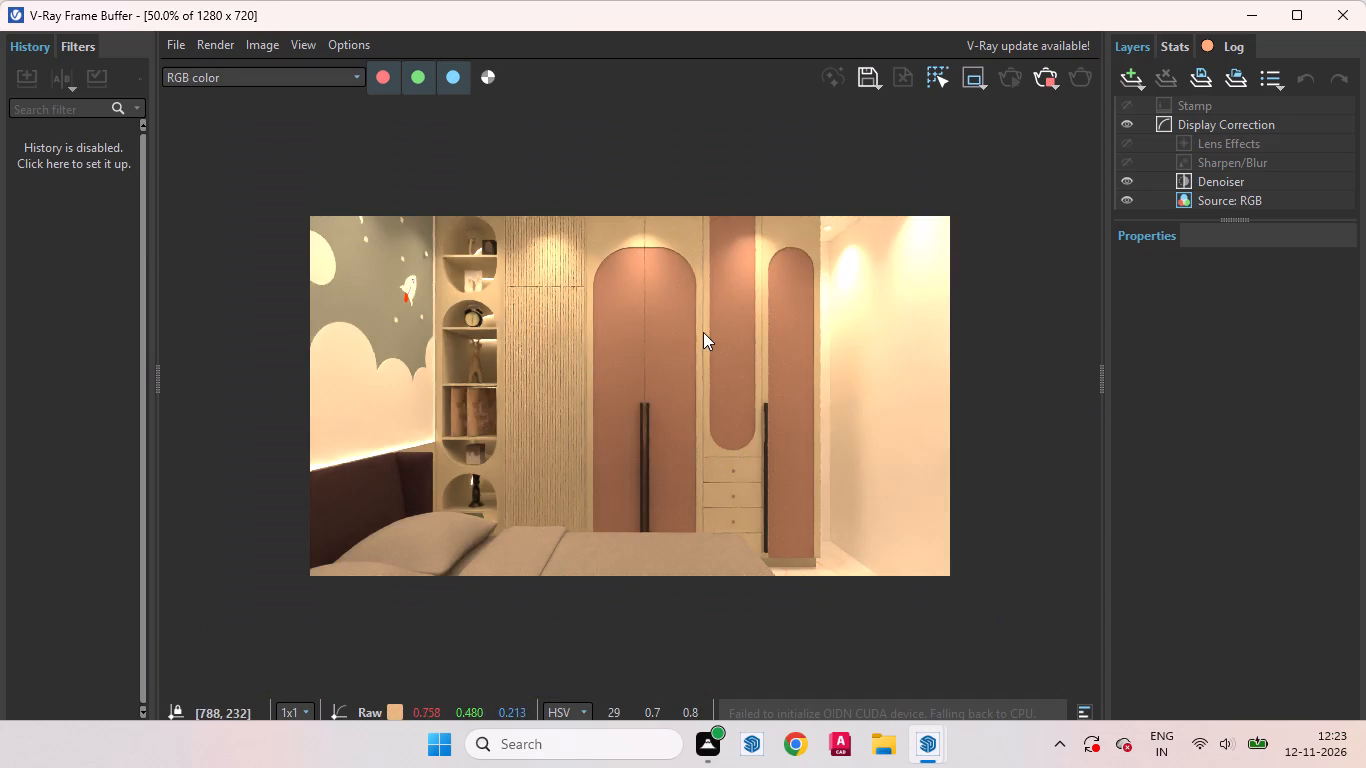
scroll(479, 377, up, 1)
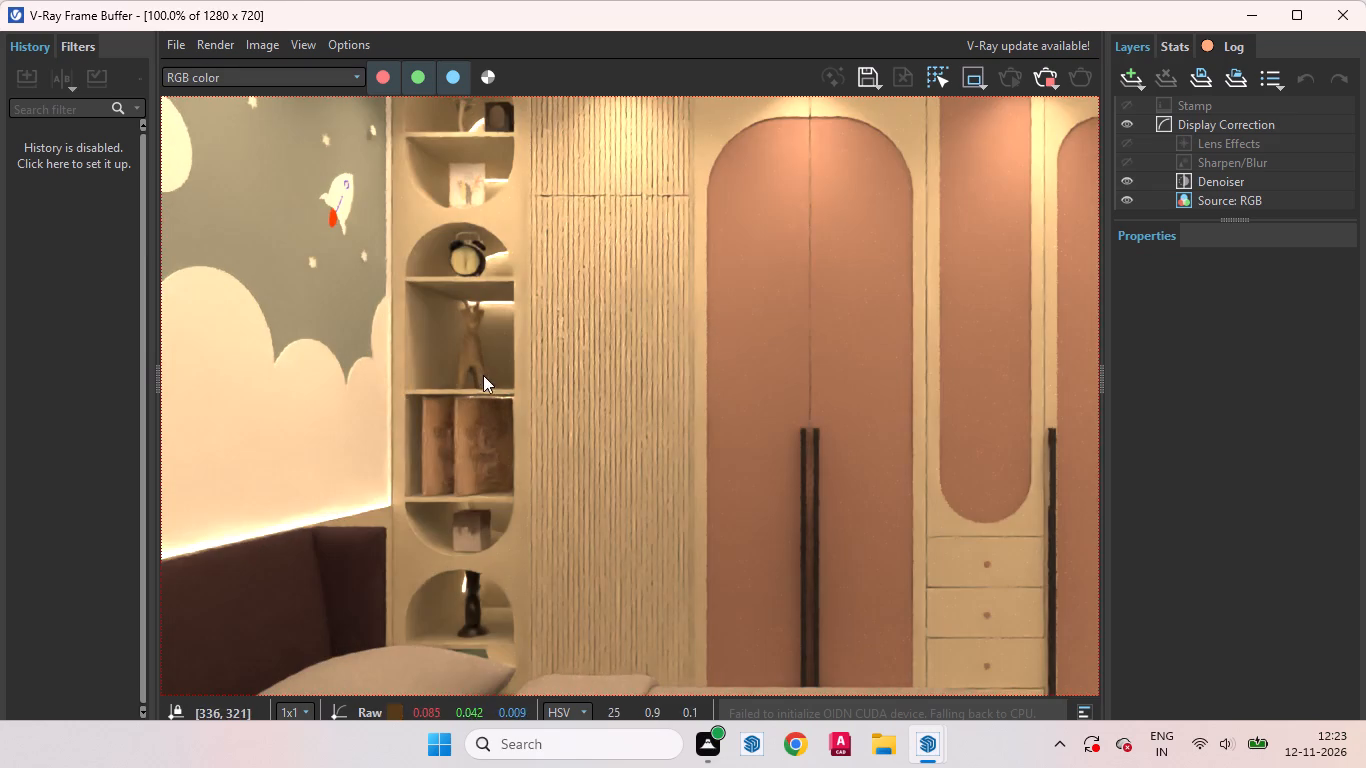
scroll(628, 341, down, 1)
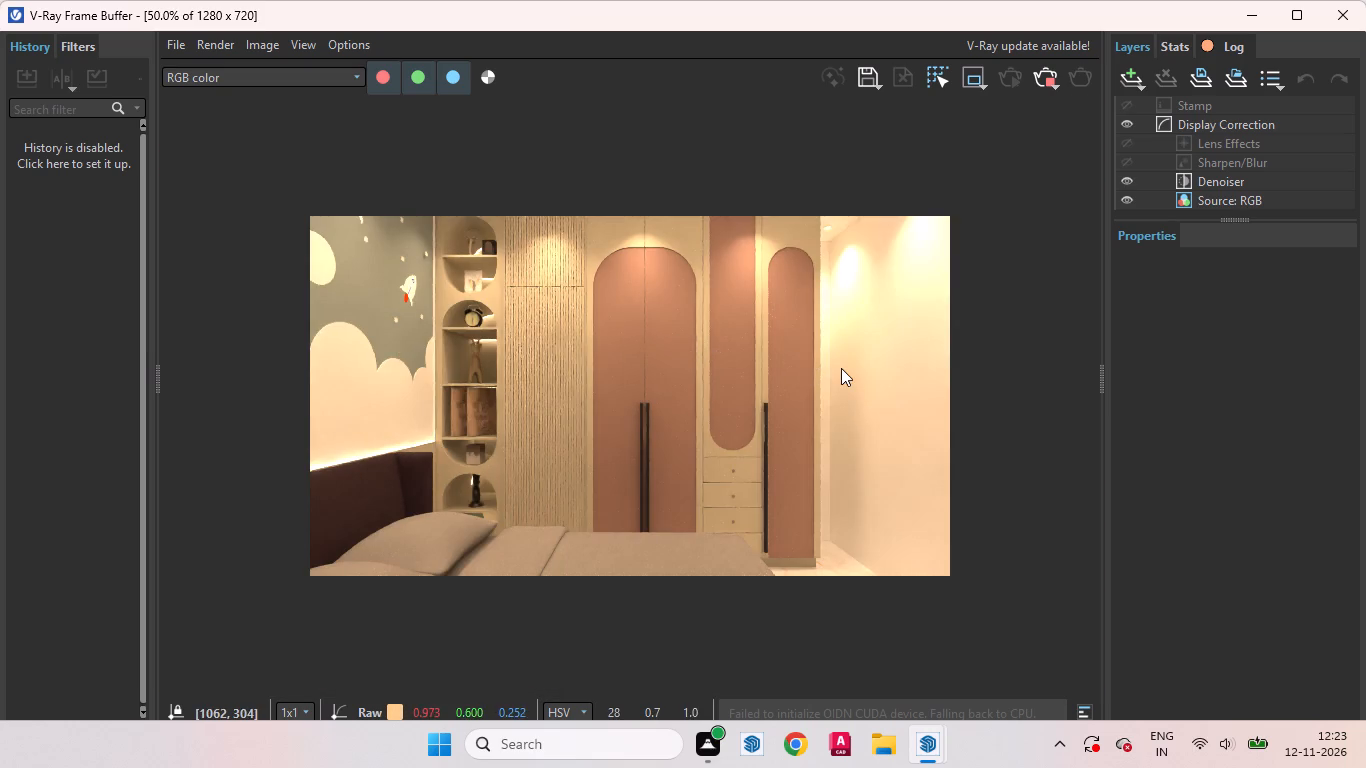
scroll(841, 372, down, 1)
scroll(549, 457, up, 1)
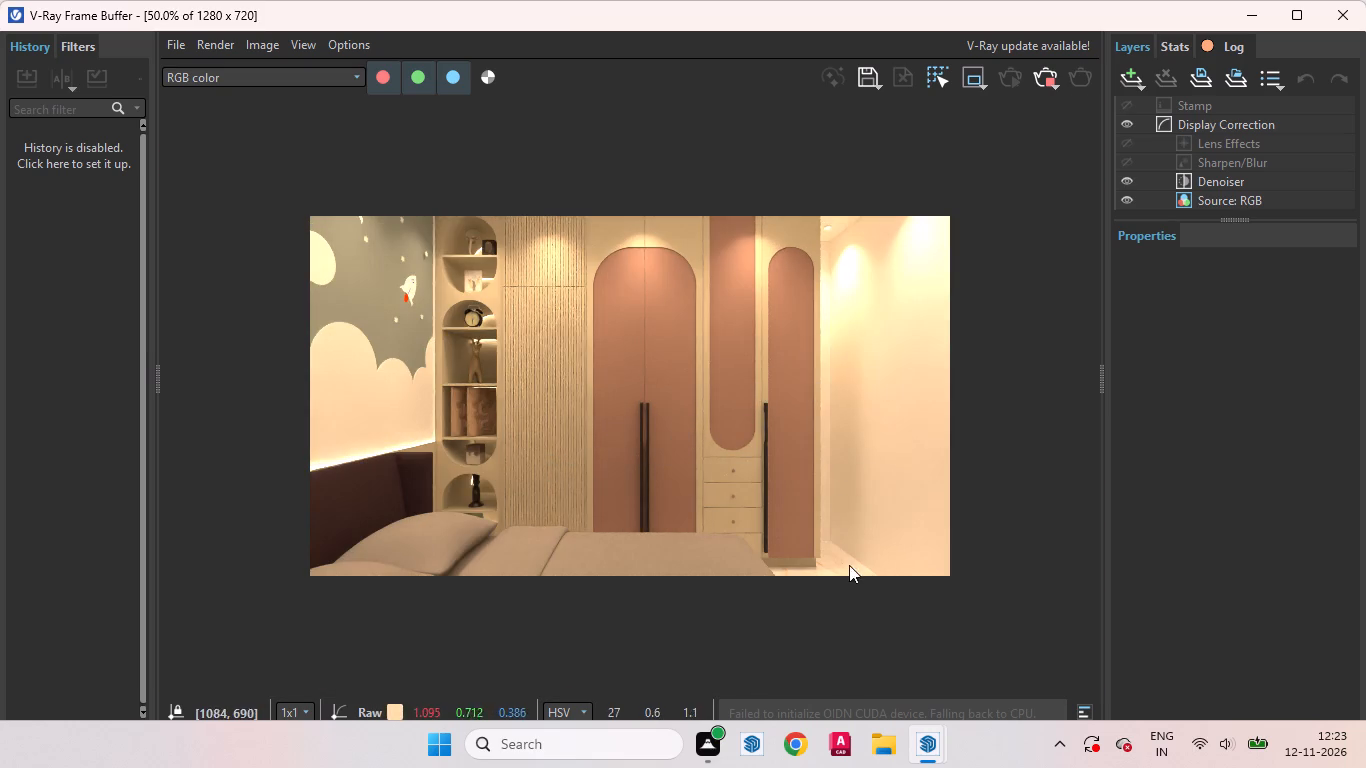
scroll(857, 541, up, 1)
scroll(857, 541, down, 1)
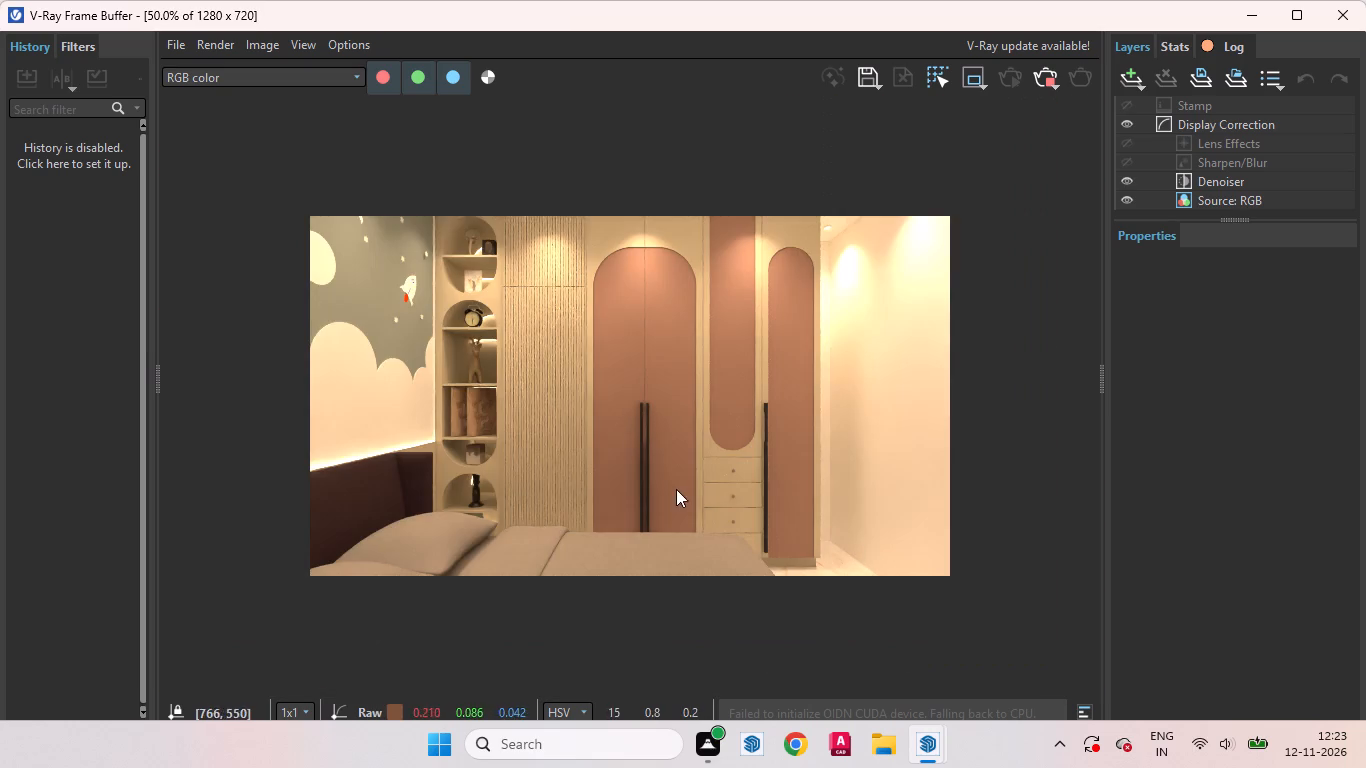
scroll(777, 499, down, 1)
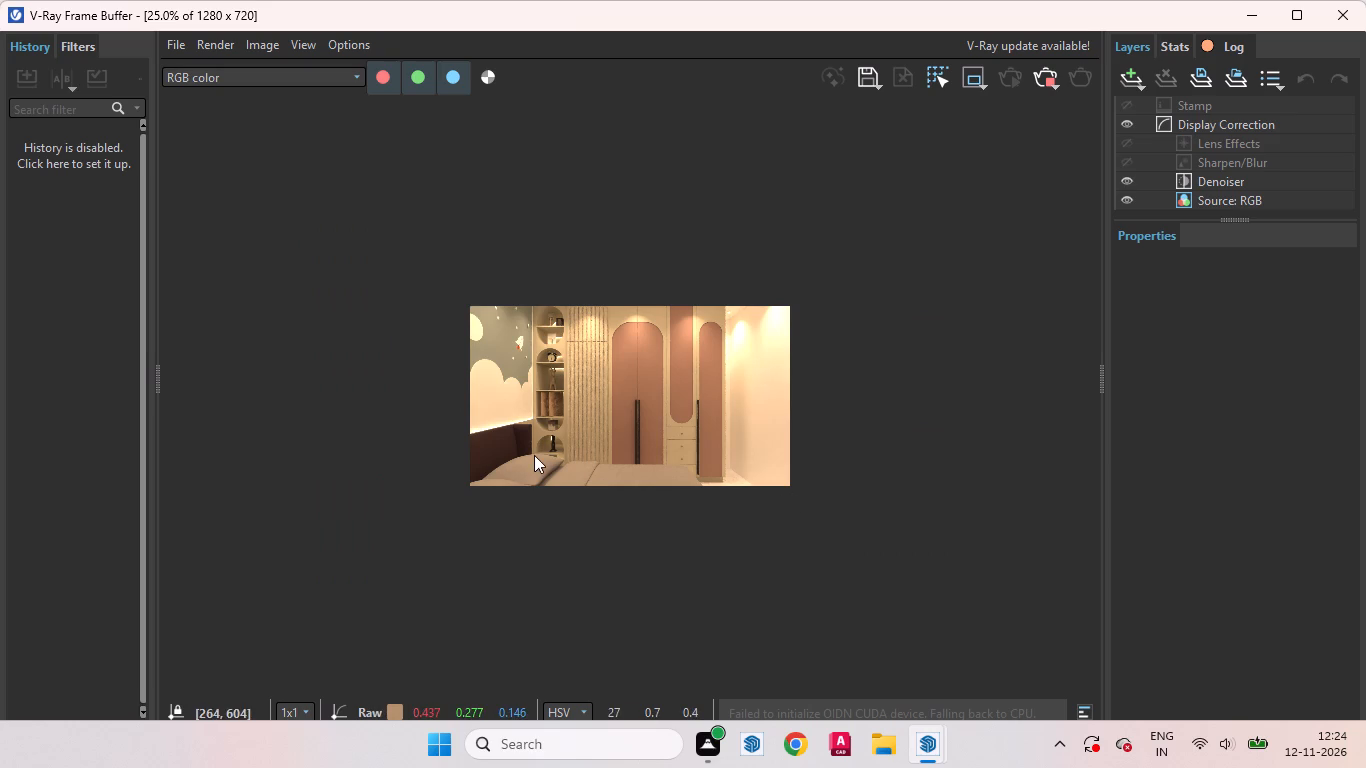
scroll(534, 455, up, 1)
scroll(859, 492, down, 1)
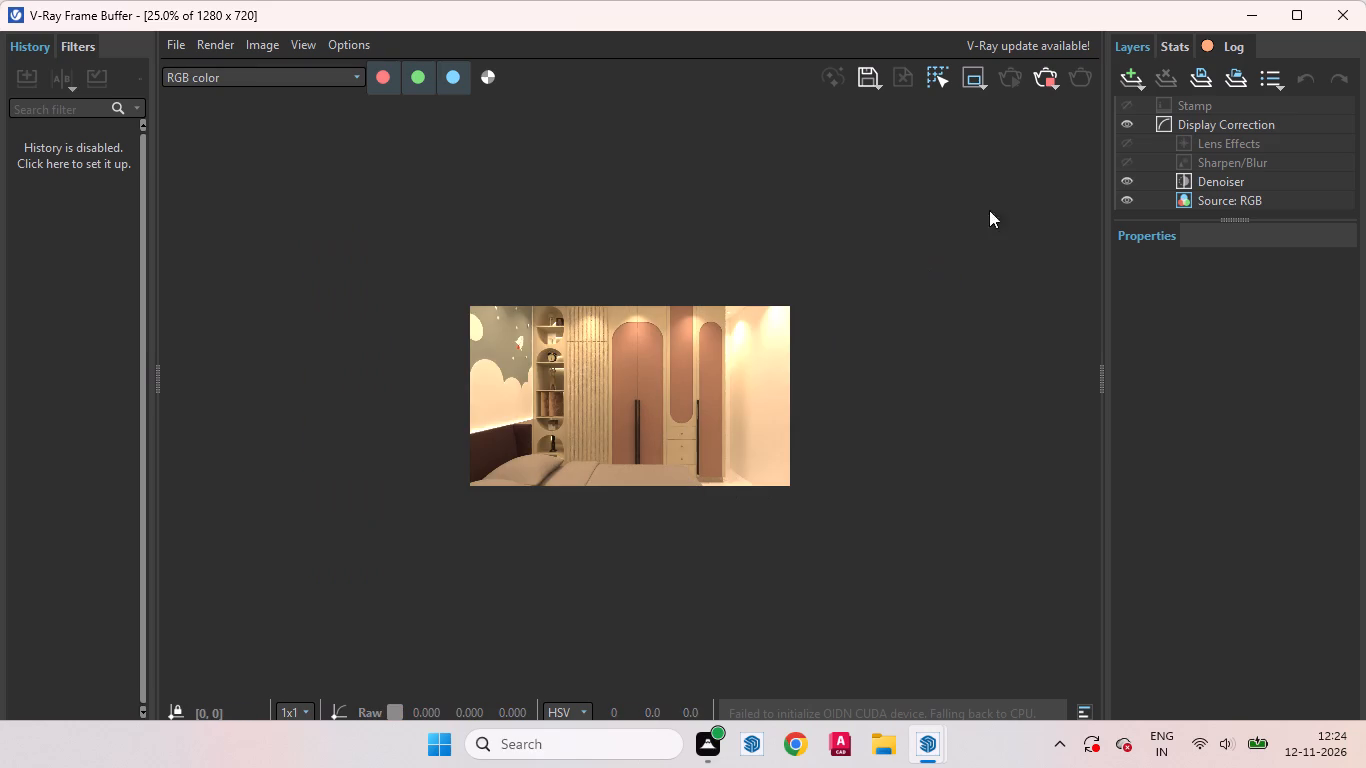
scroll(553, 405, up, 1)
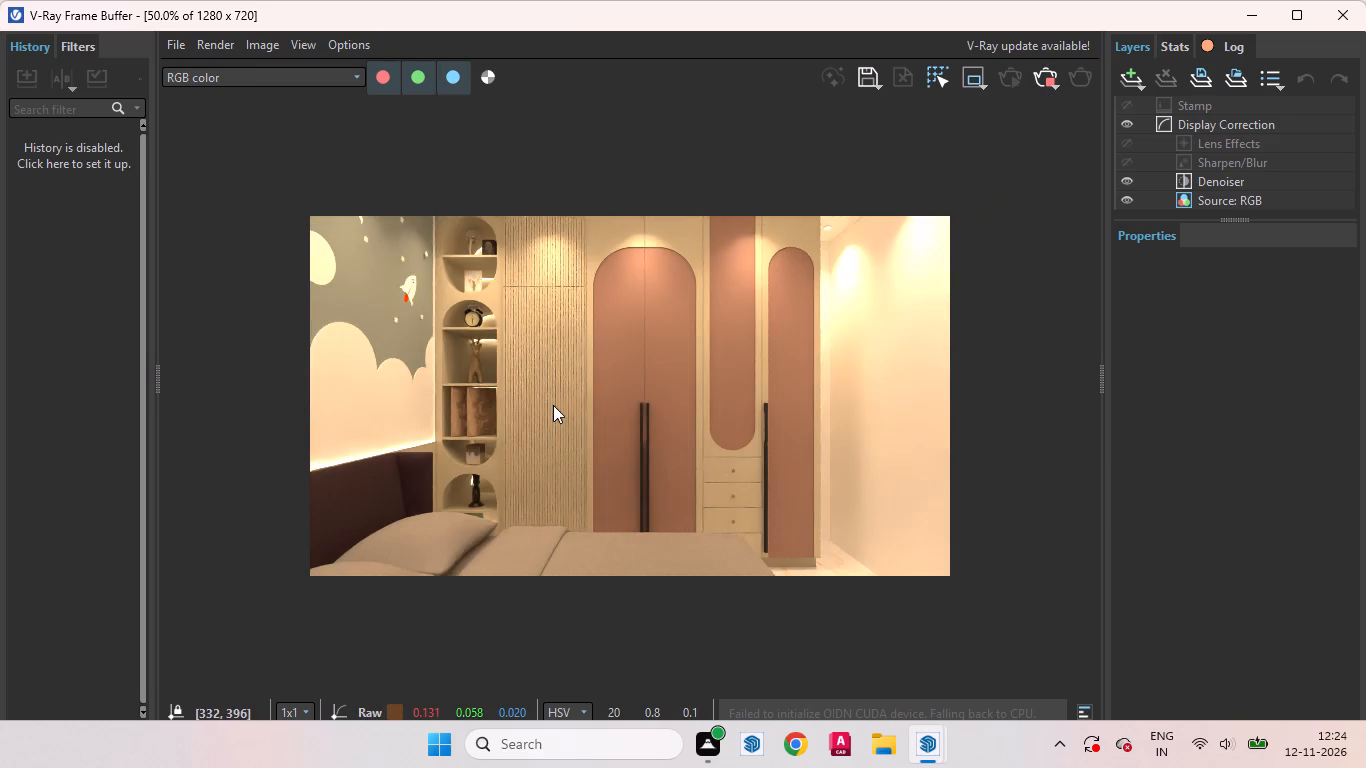
Stop the Scene 2 render and minimise the V-Ray Frame Buffer to return to the model.
click(1040, 78)
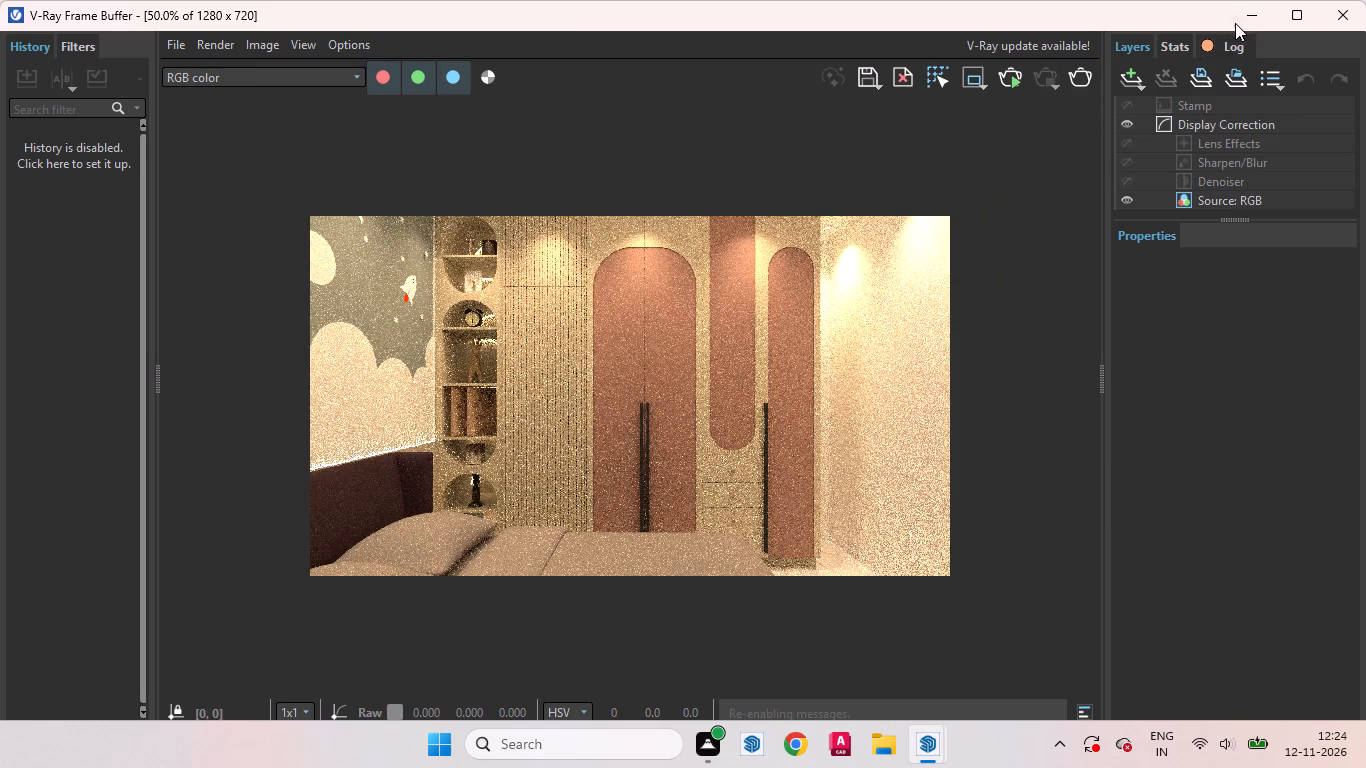
click(1241, 20)
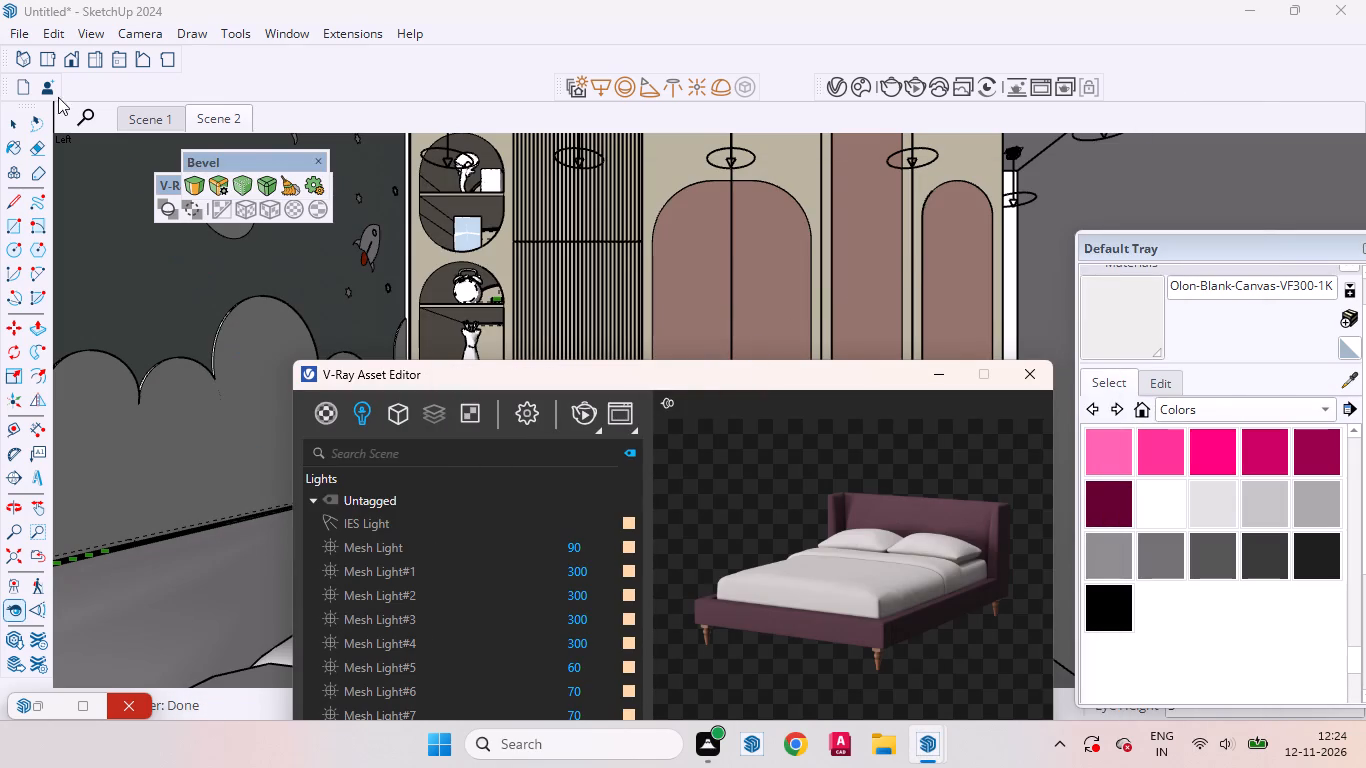
Move the V-Ray Asset Editor window clear of the model and restore the Scene 2 view.
click(6, 121)
drag(728, 369, 875, 560)
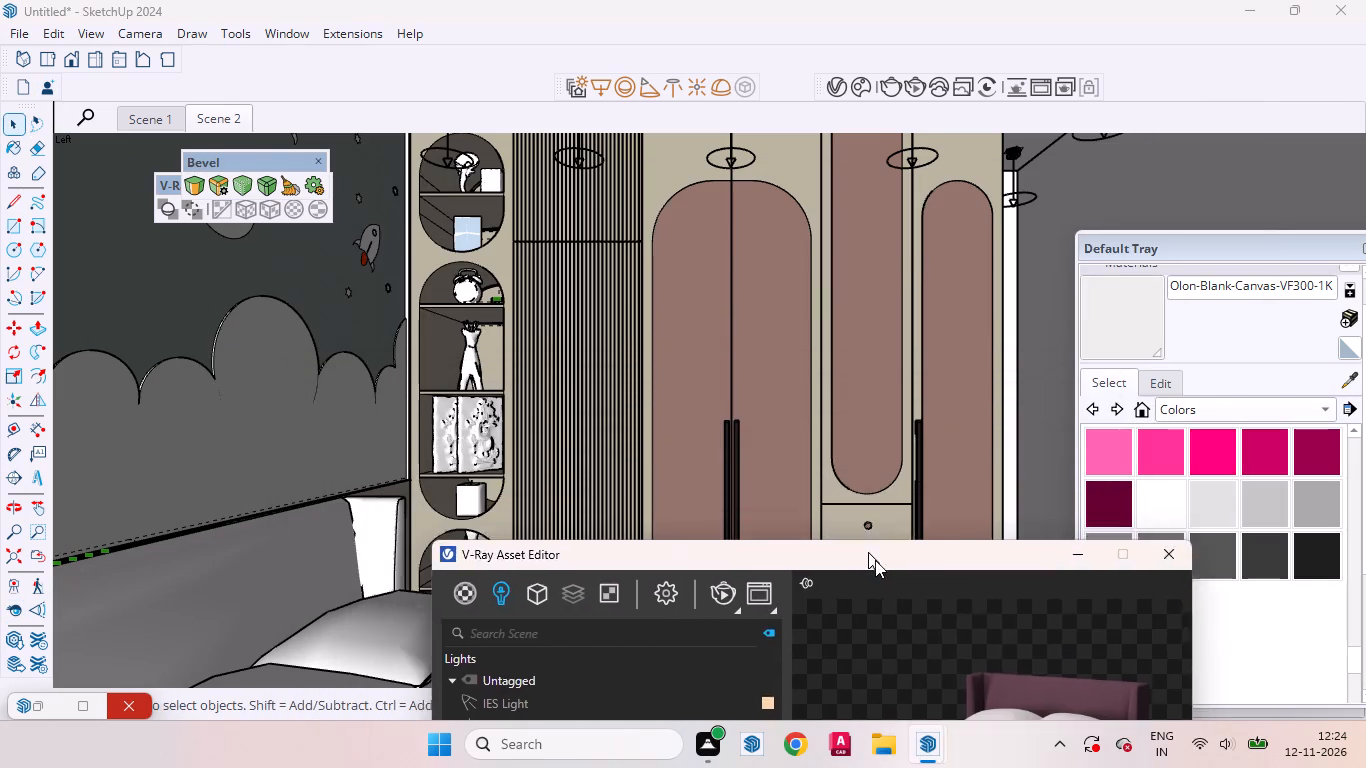
drag(875, 560, 925, 647)
scroll(903, 376, down, 16)
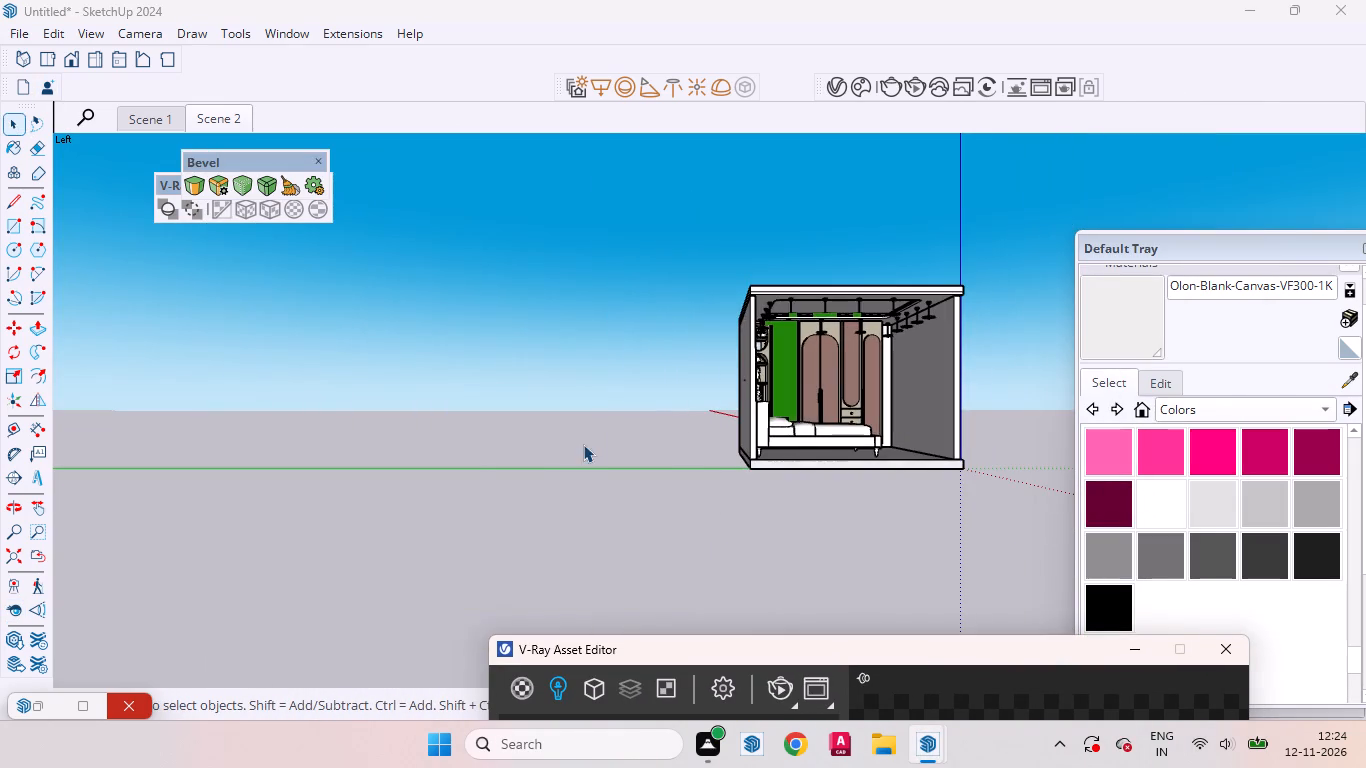
click(582, 444)
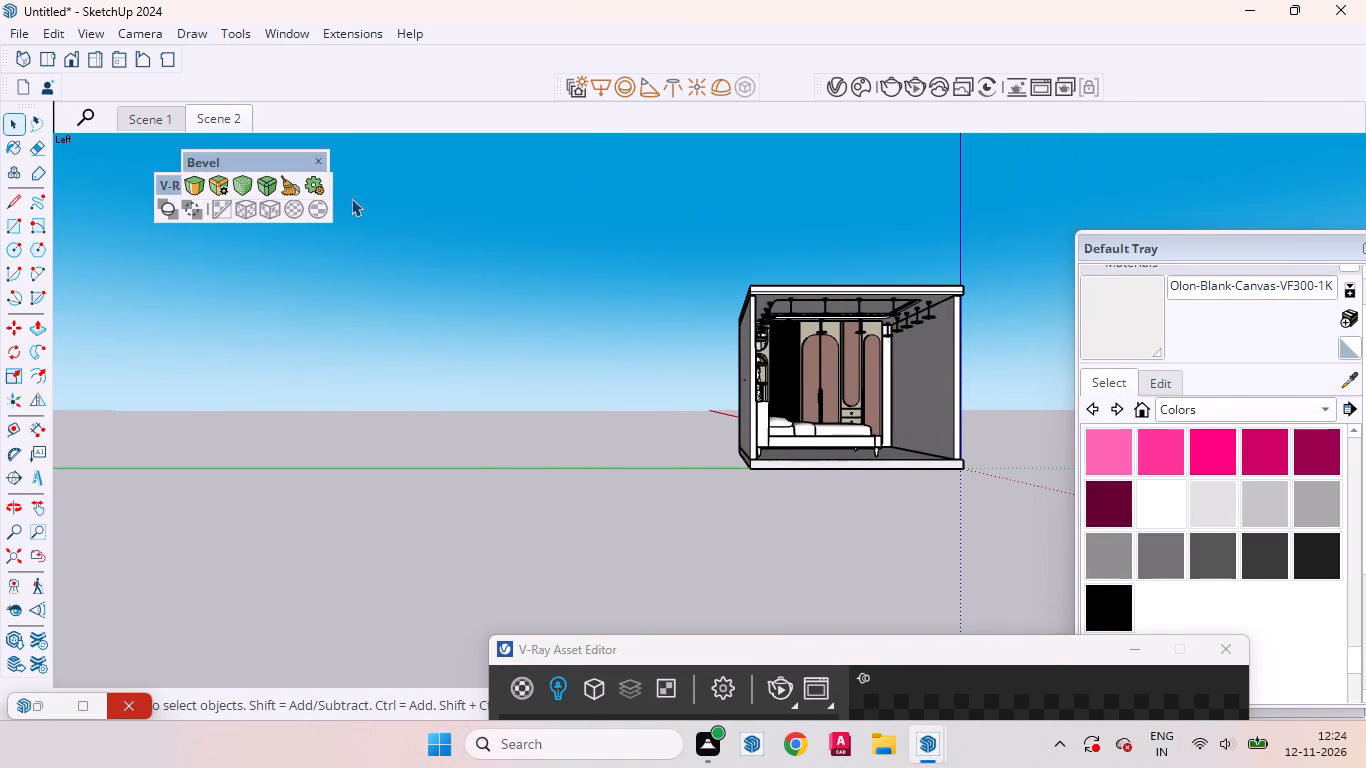
click(216, 127)
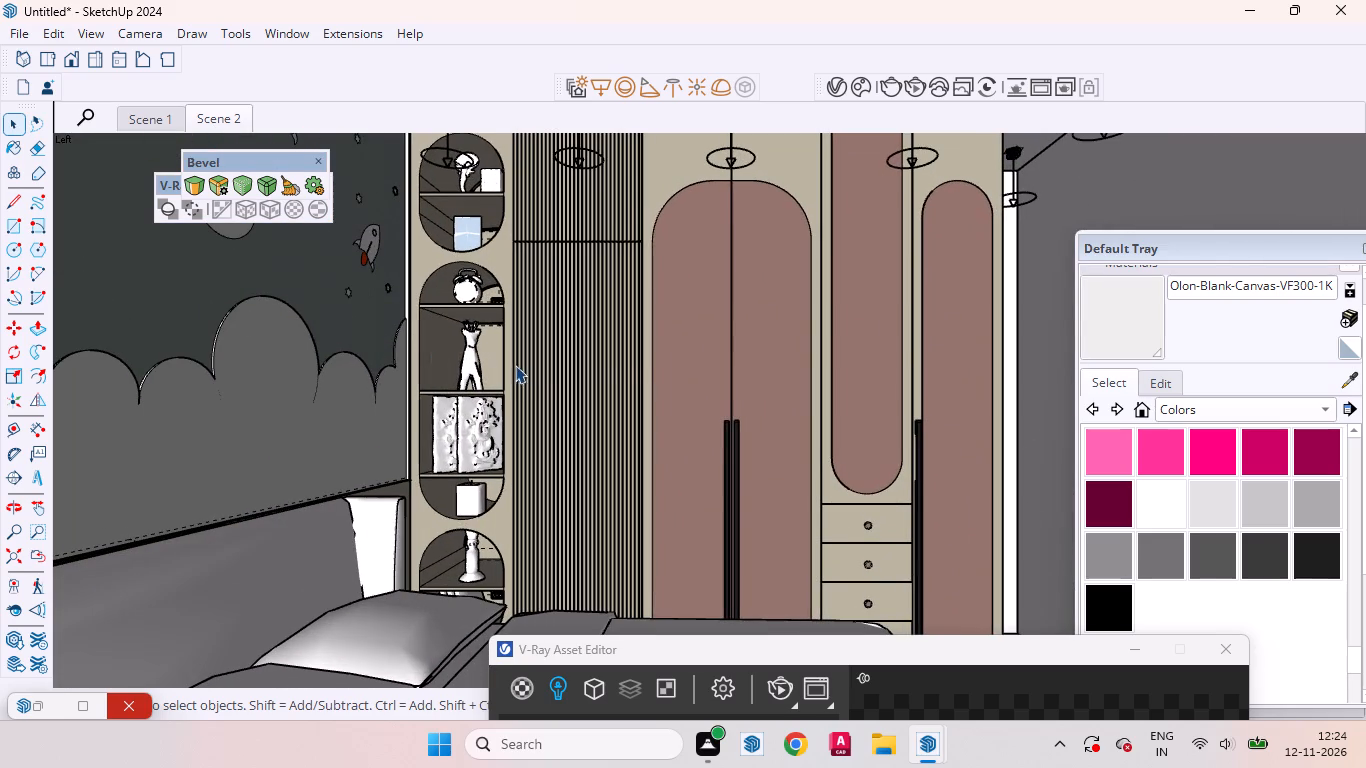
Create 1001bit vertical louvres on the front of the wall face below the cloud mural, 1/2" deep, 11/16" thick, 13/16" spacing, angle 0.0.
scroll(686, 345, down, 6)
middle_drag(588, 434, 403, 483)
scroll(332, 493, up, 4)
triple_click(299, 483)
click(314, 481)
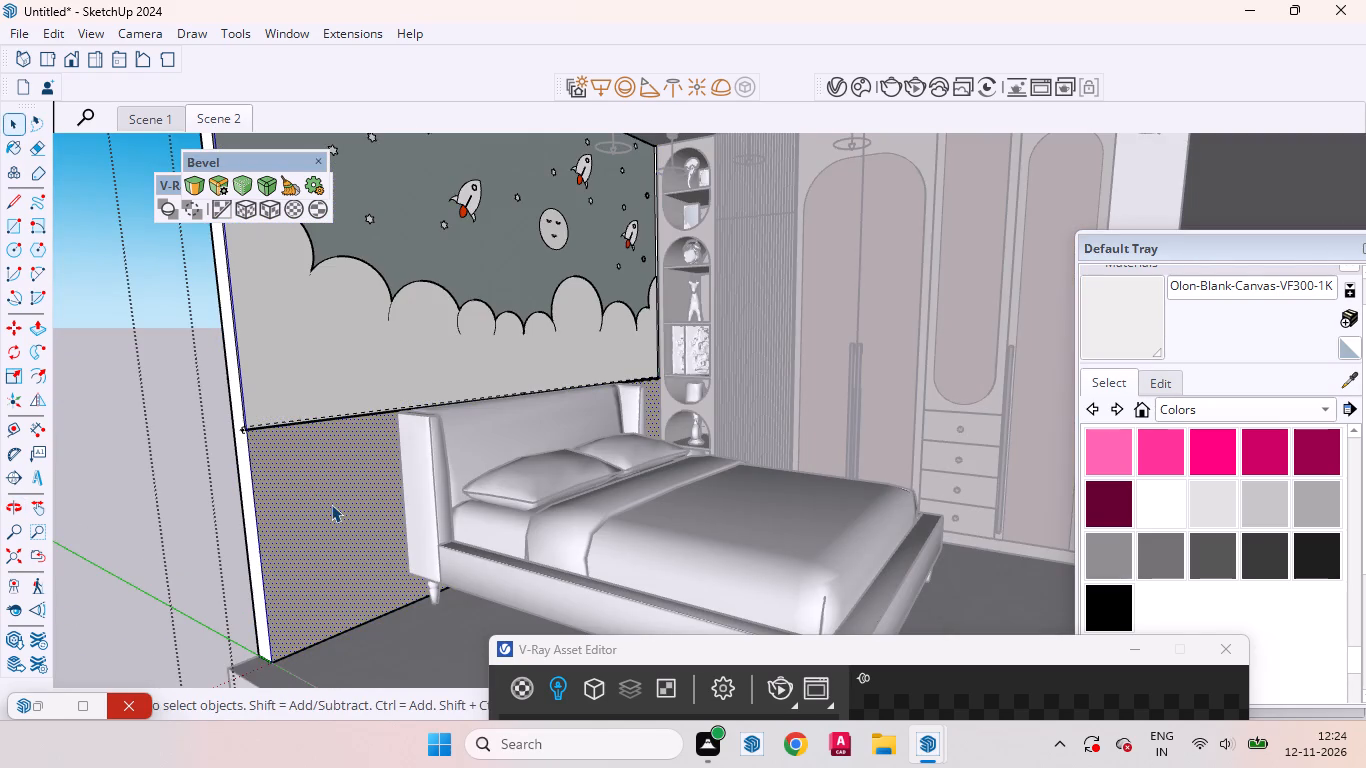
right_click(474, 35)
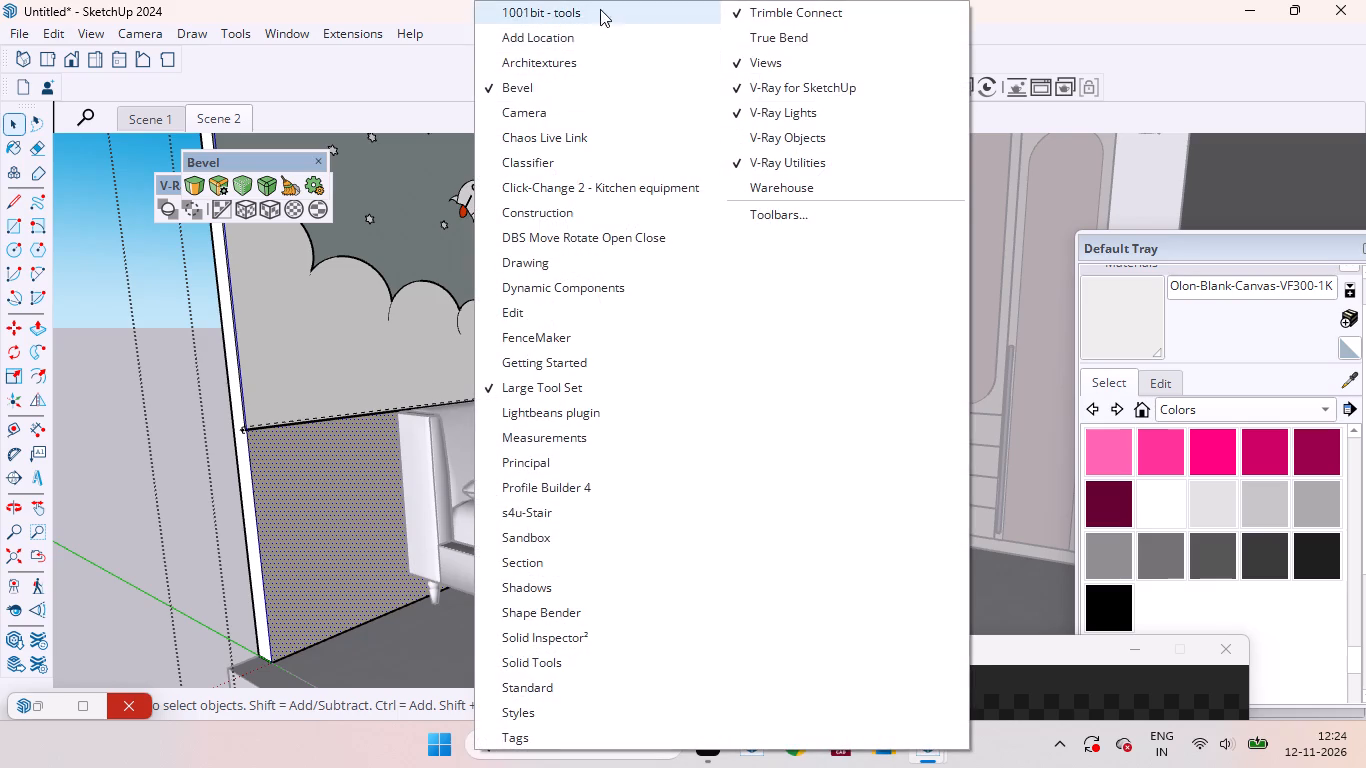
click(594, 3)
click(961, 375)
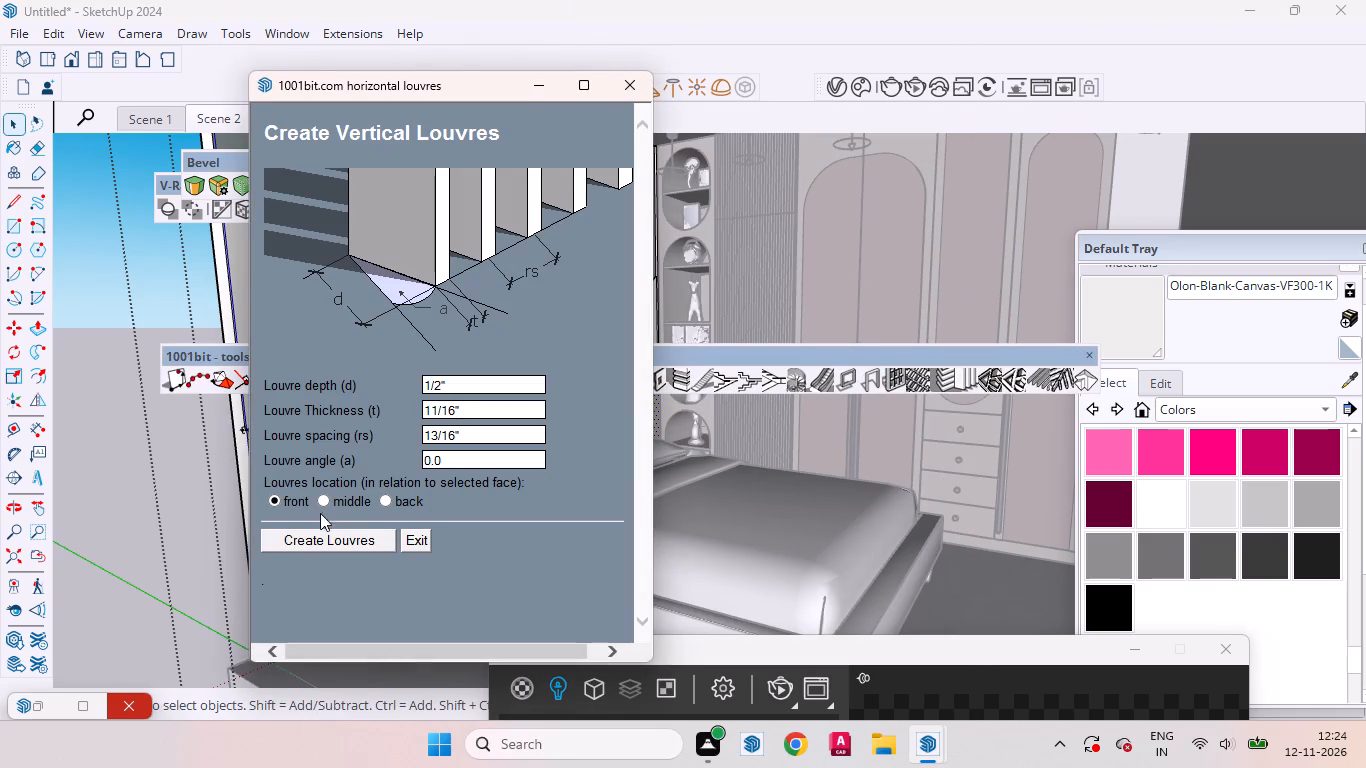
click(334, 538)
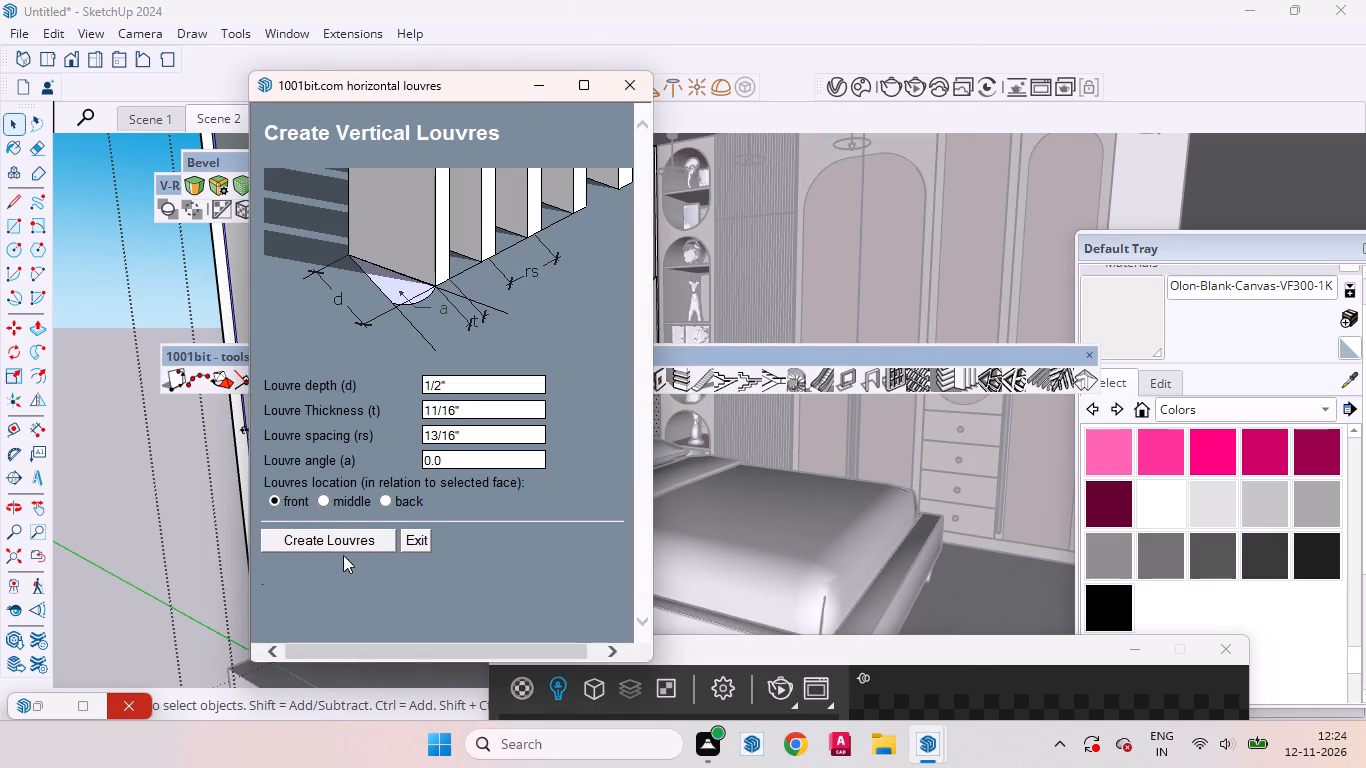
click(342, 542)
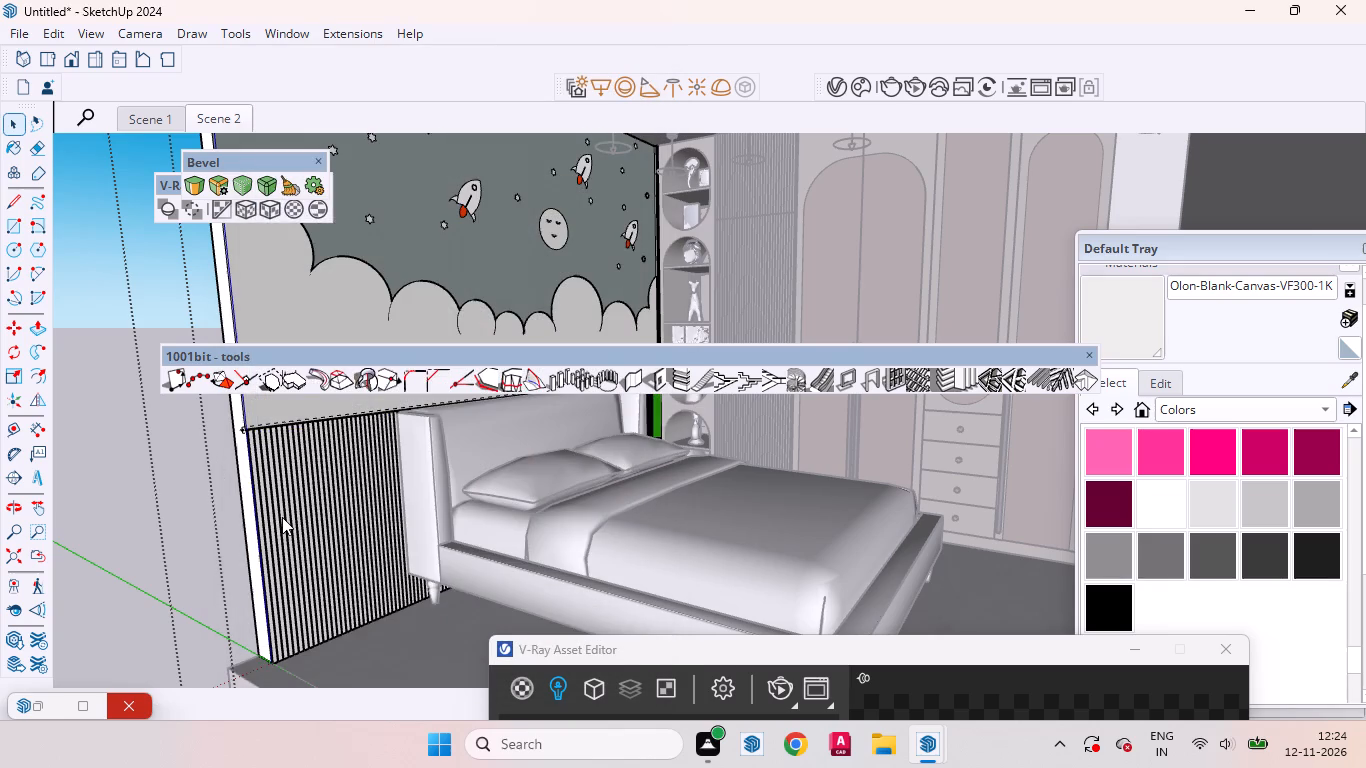
Inspect the louvres on the lower wall beside and behind the bed's headboard.
scroll(247, 459, up, 12)
middle_drag(229, 487, 145, 493)
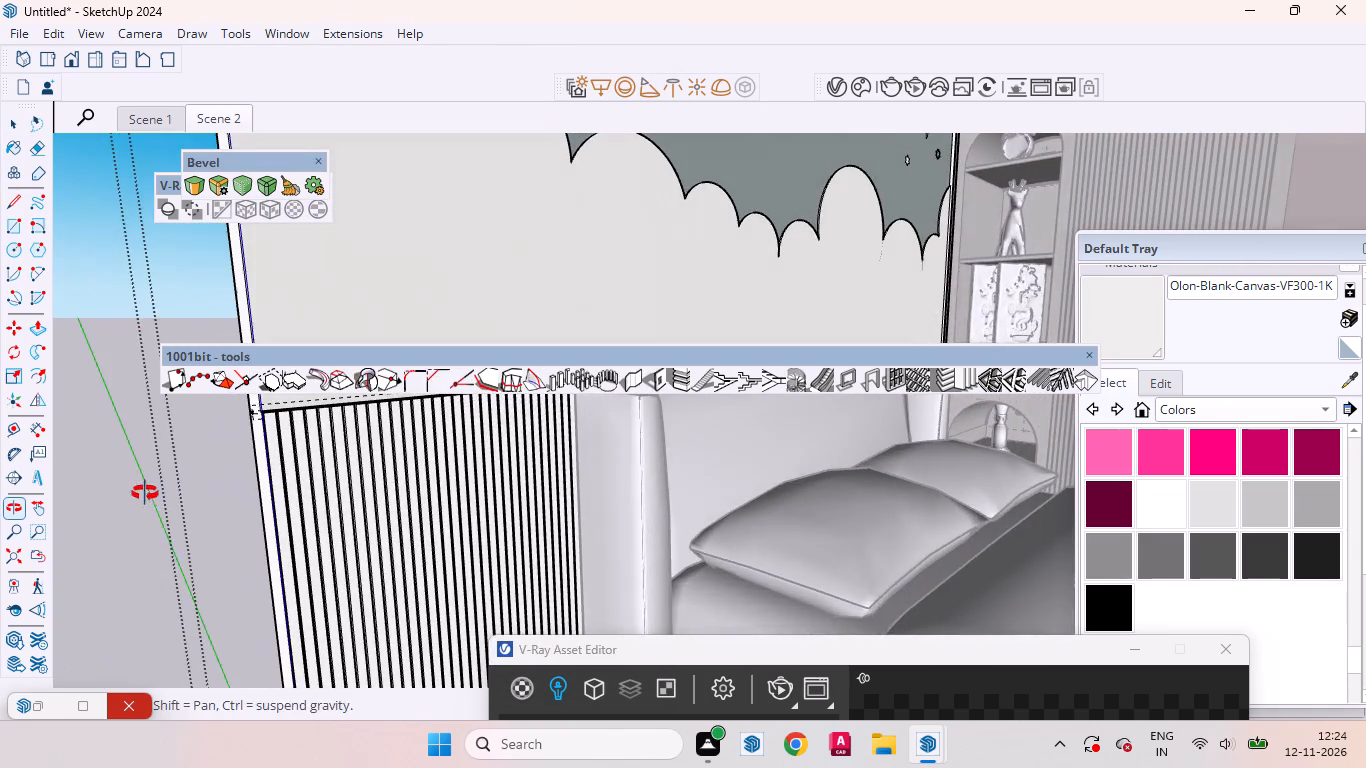
middle_drag(145, 493, 145, 492)
scroll(385, 484, down, 8)
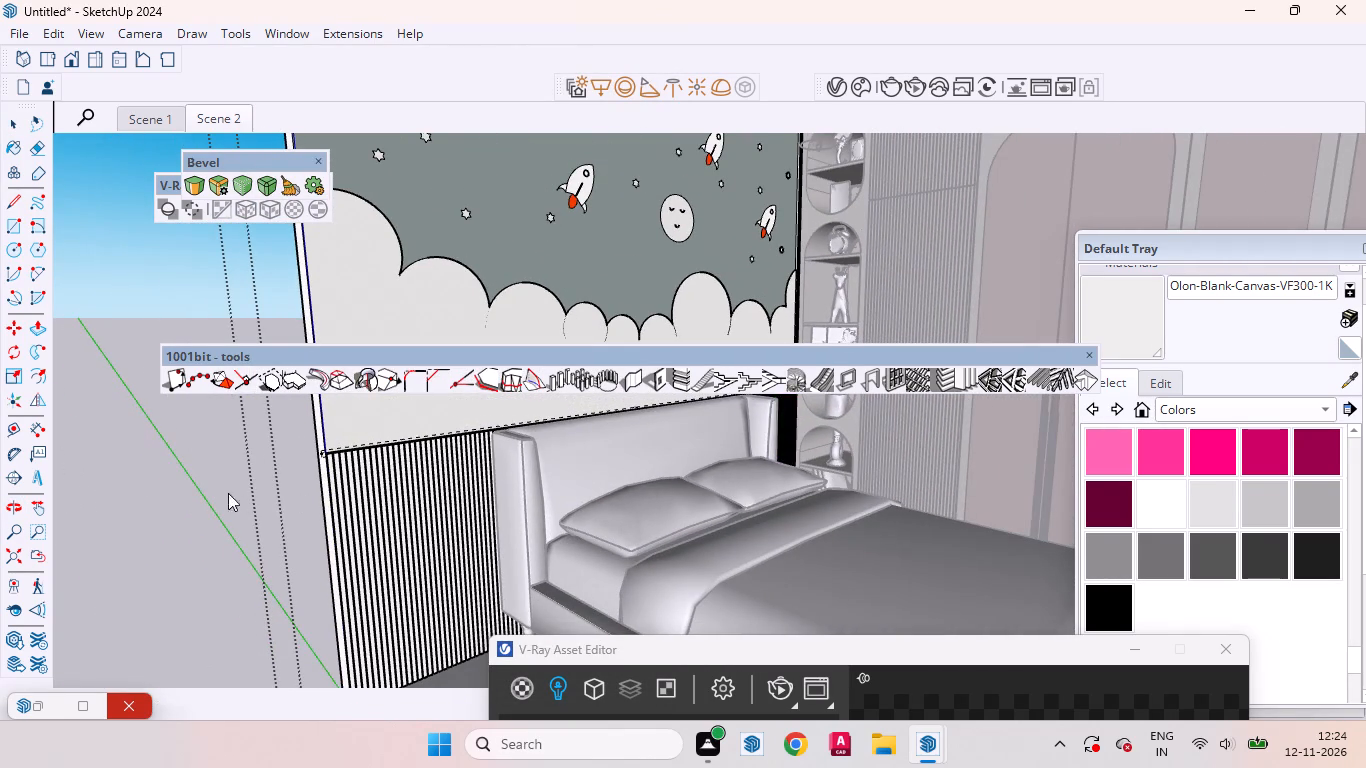
click(220, 493)
click(16, 126)
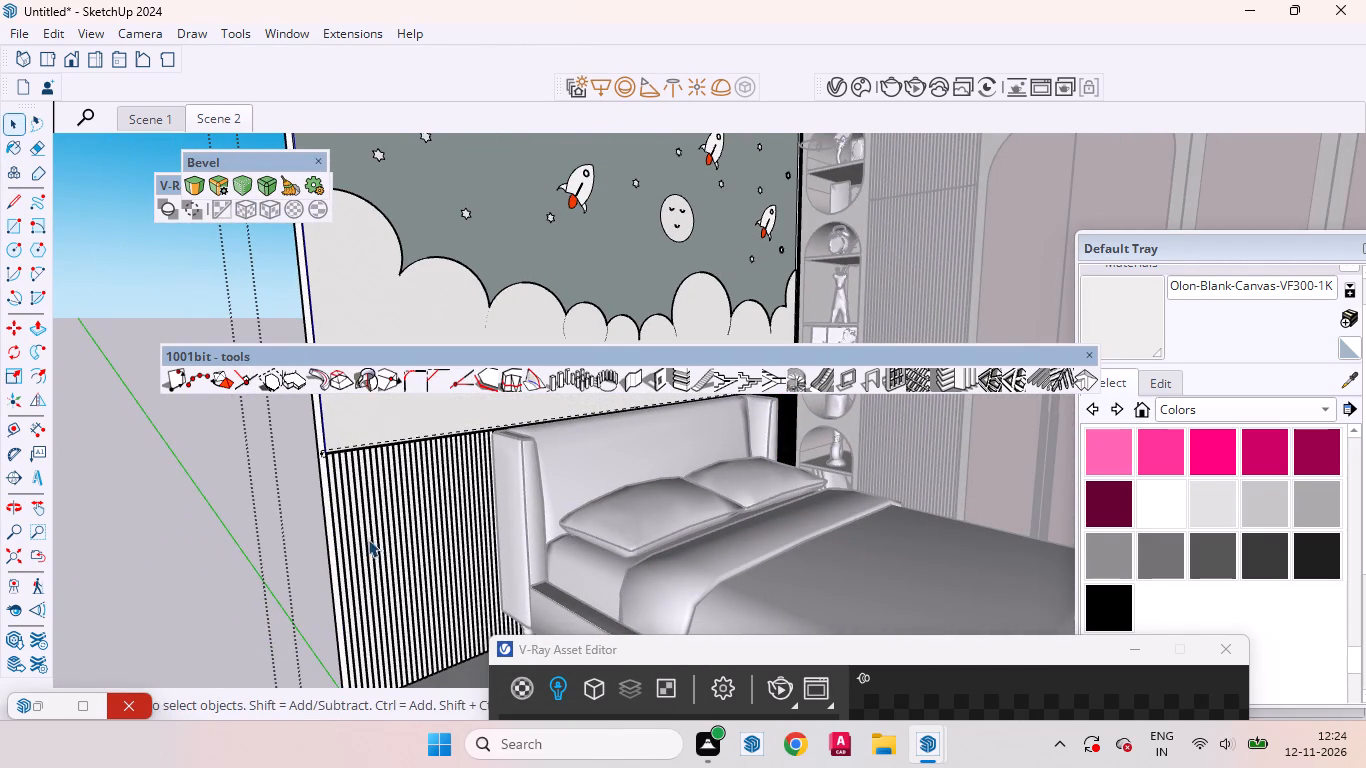
scroll(950, 297, up, 6)
scroll(889, 380, down, 13)
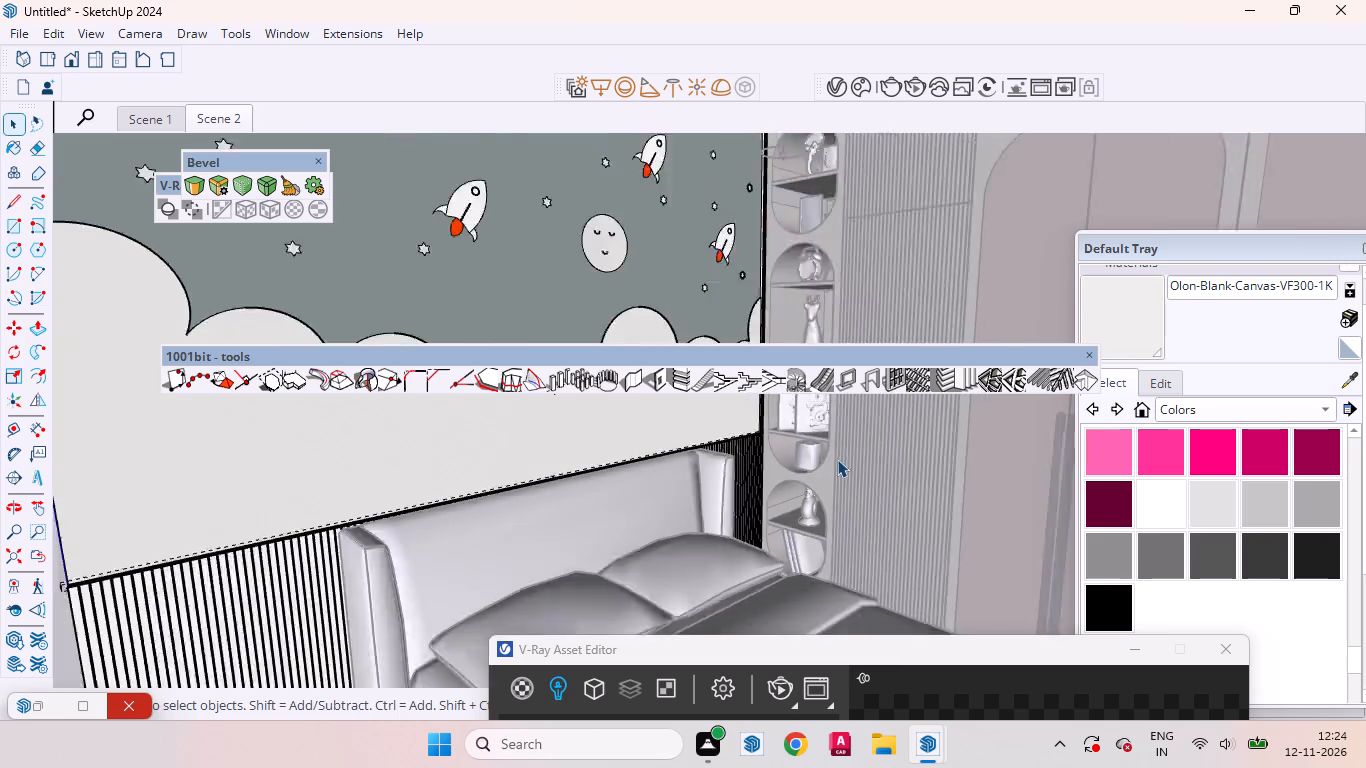
scroll(837, 459, down, 4)
click(284, 547)
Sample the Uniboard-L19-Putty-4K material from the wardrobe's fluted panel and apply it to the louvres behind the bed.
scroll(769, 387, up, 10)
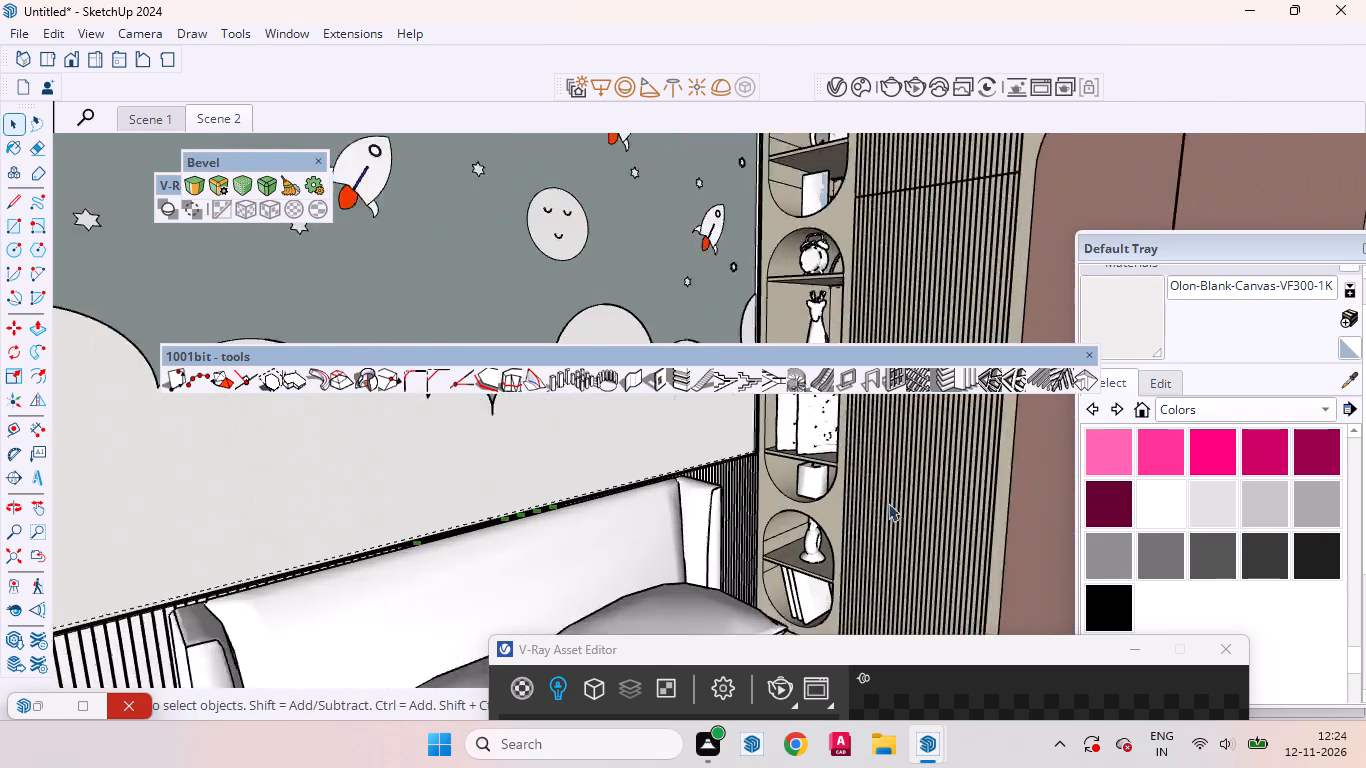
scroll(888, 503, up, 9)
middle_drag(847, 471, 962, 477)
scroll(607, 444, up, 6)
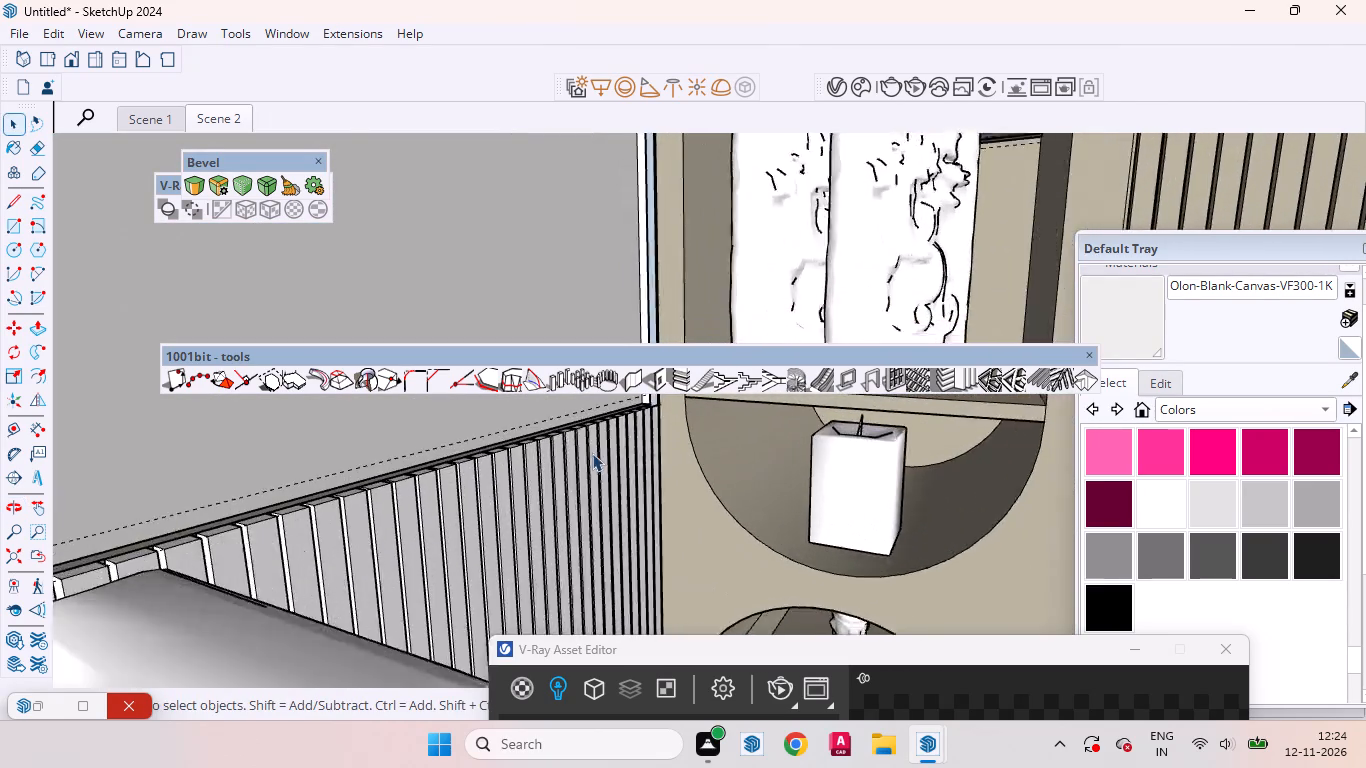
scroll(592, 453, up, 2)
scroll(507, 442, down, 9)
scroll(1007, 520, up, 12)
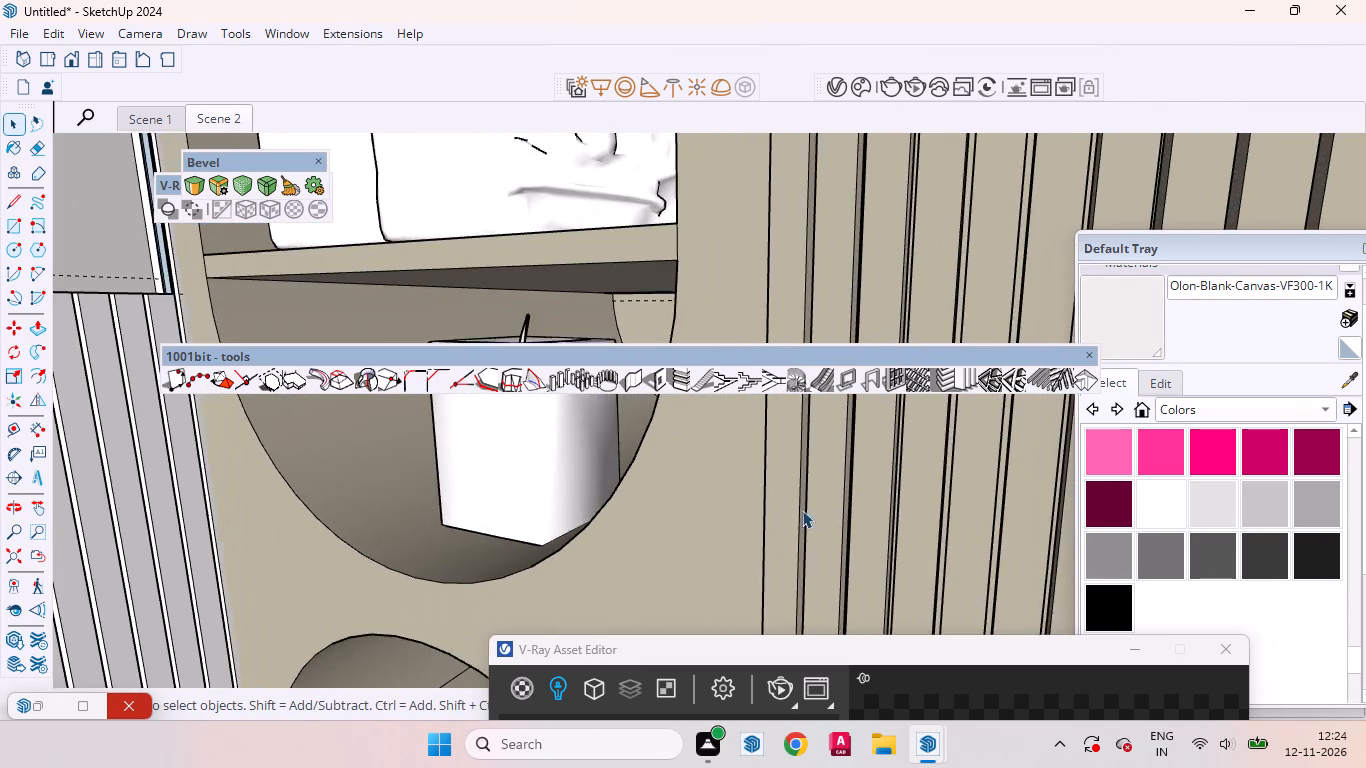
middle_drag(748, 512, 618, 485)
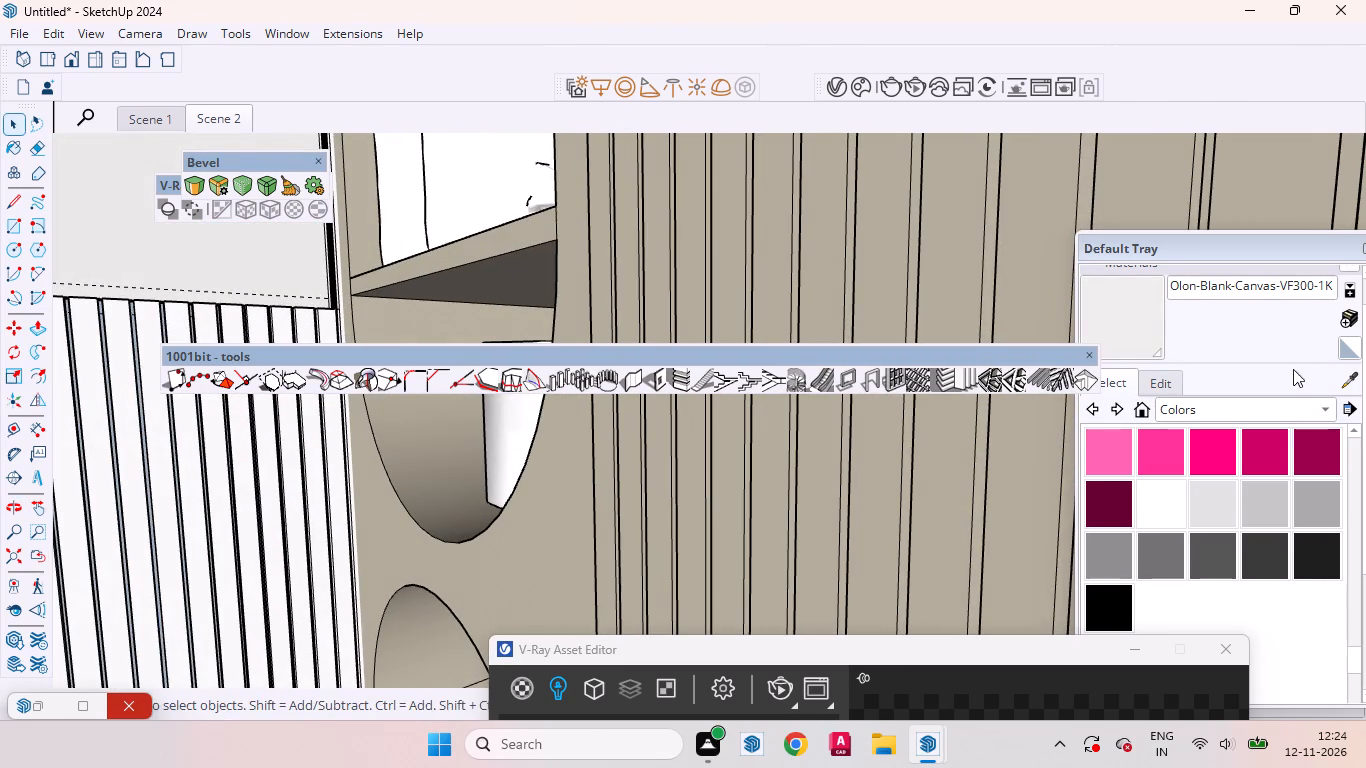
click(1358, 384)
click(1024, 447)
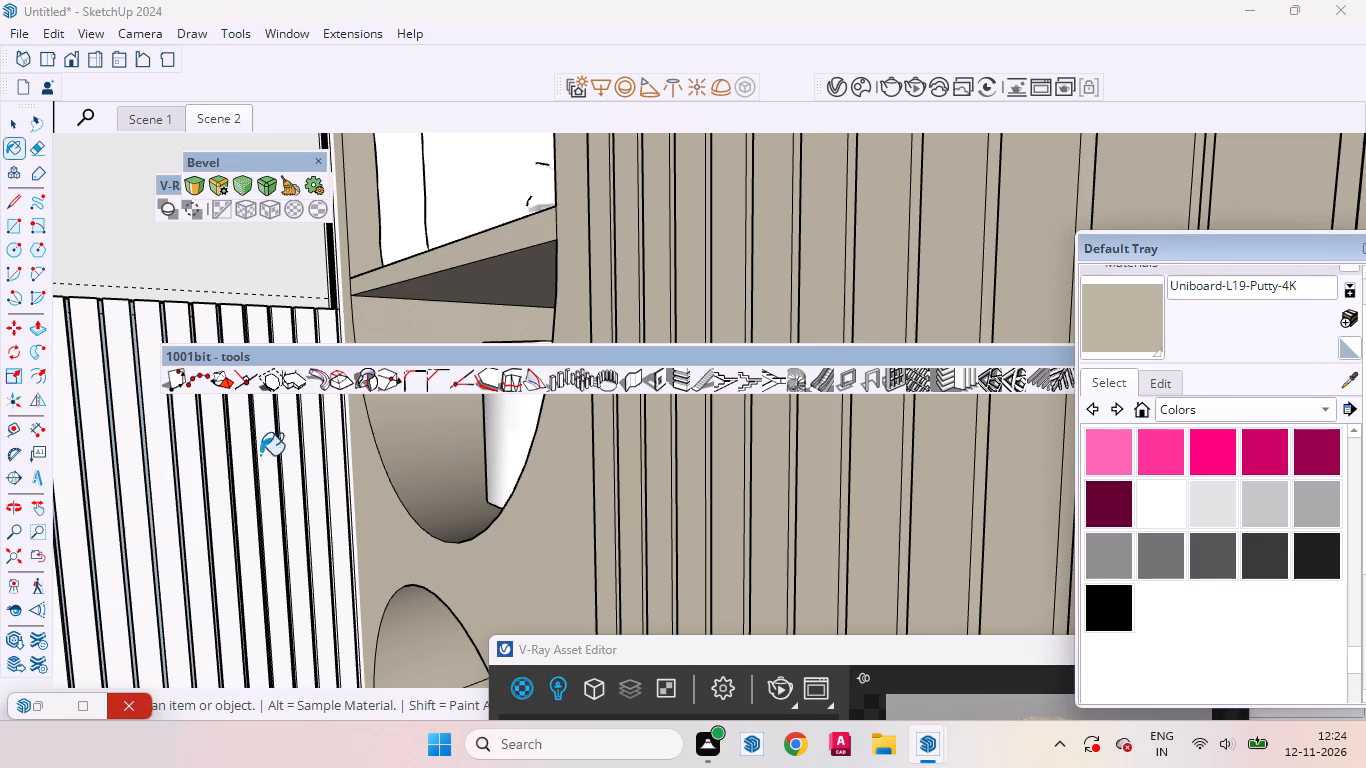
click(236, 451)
Inspect the painted louvres, looking closely at their top edge and outer end by the wall light strip.
scroll(801, 462, down, 9)
scroll(888, 487, up, 1)
scroll(888, 487, down, 6)
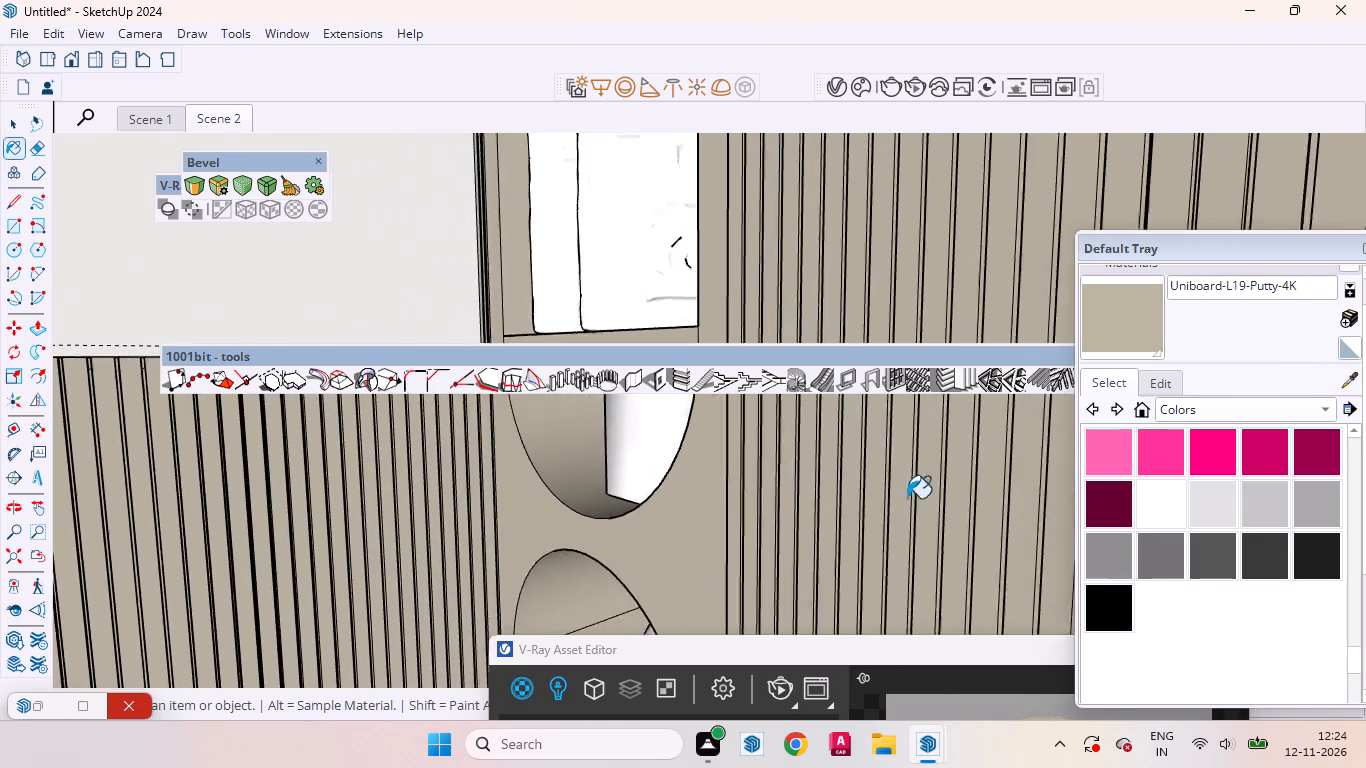
scroll(907, 498, down, 20)
scroll(907, 498, down, 10)
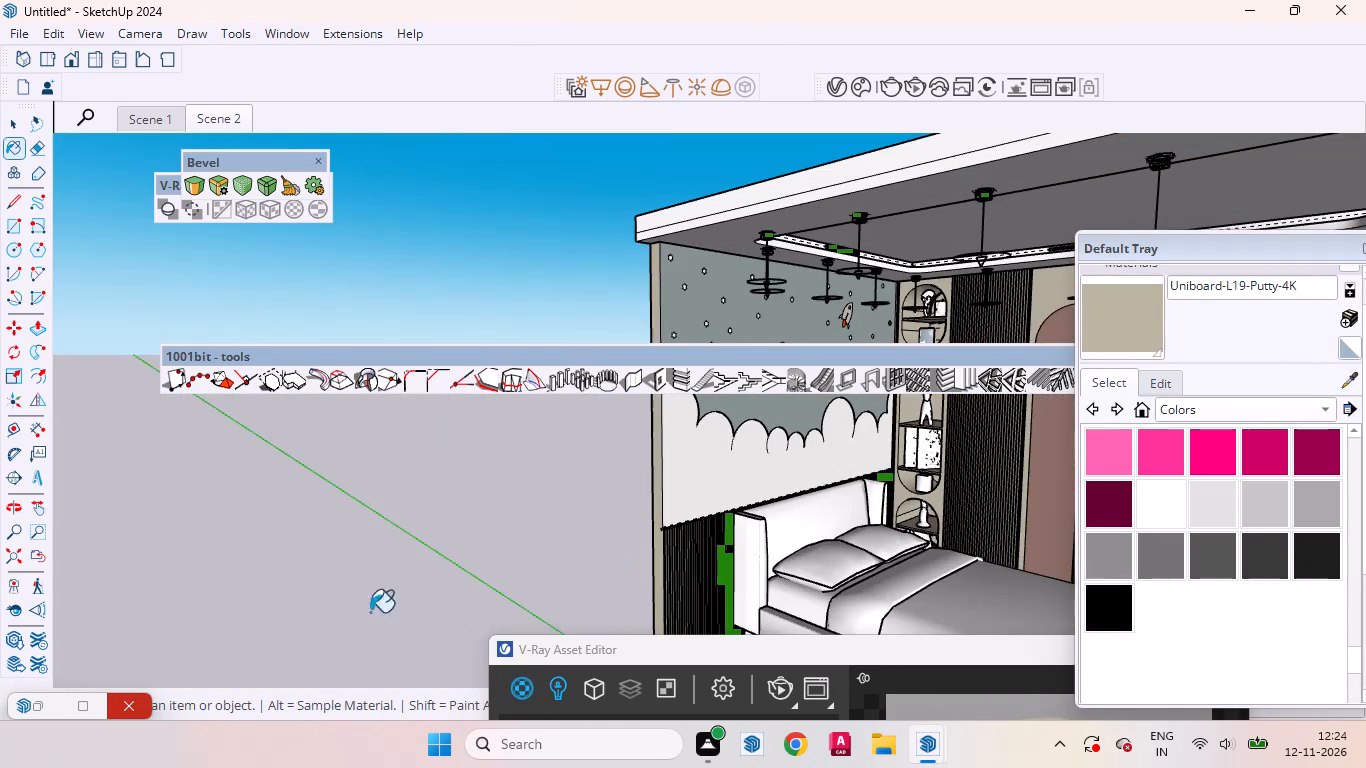
click(18, 130)
scroll(784, 720, up, 2)
scroll(705, 555, up, 20)
scroll(705, 555, up, 3)
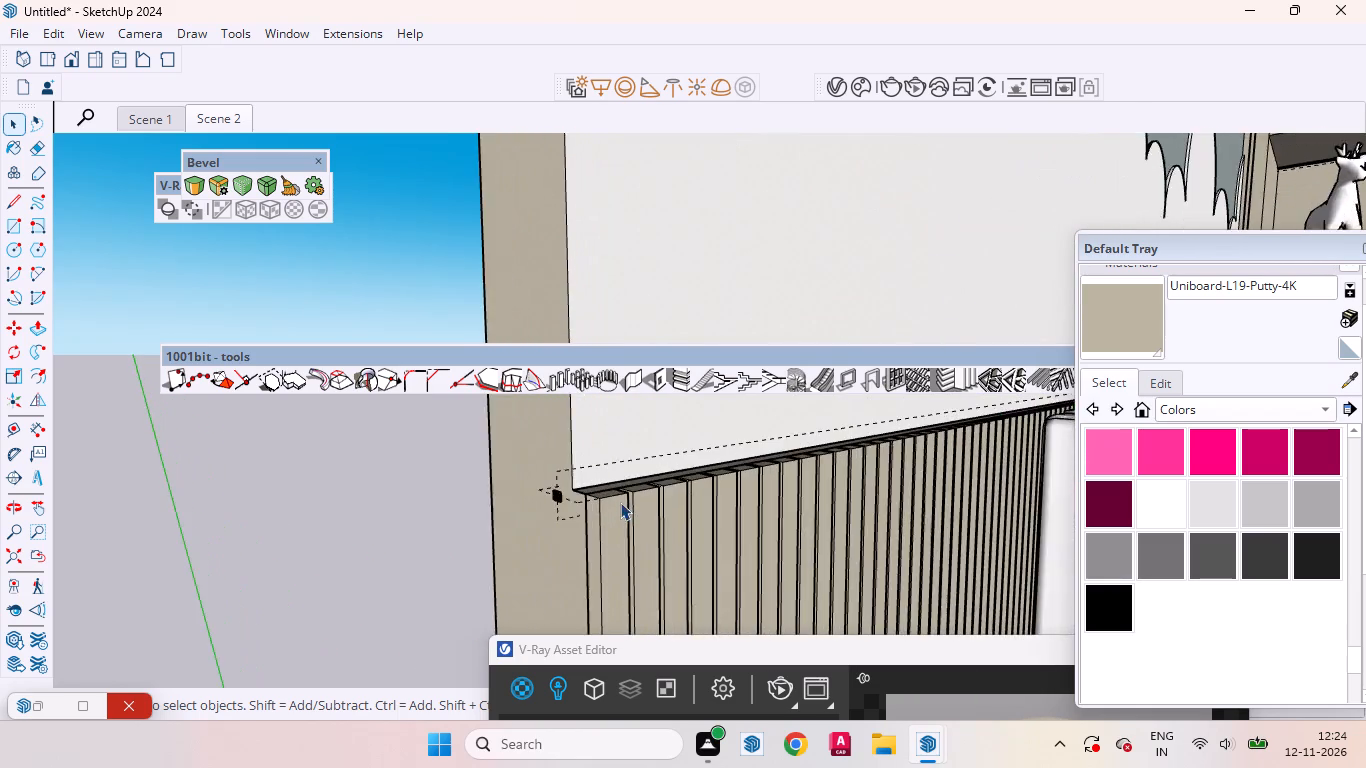
scroll(620, 502, up, 4)
middle_drag(600, 500, 691, 571)
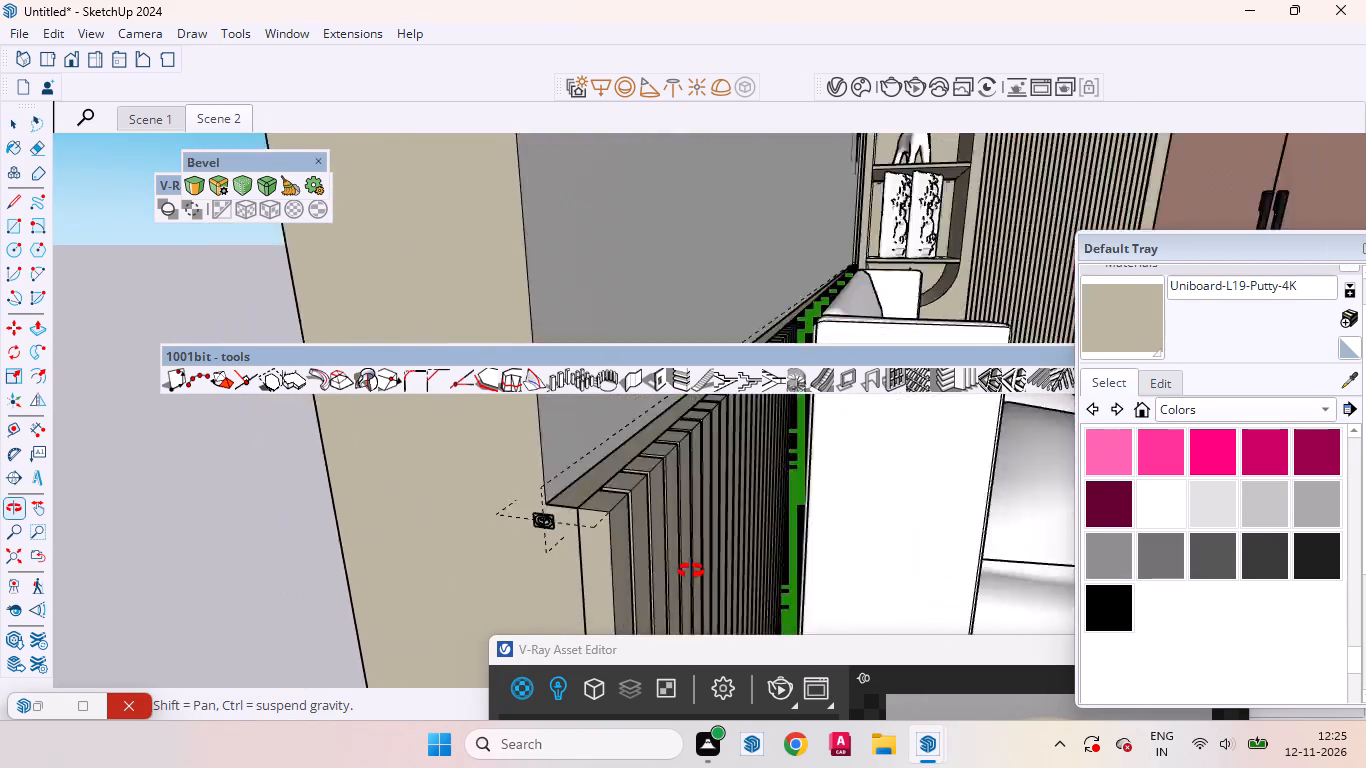
middle_drag(691, 571, 590, 551)
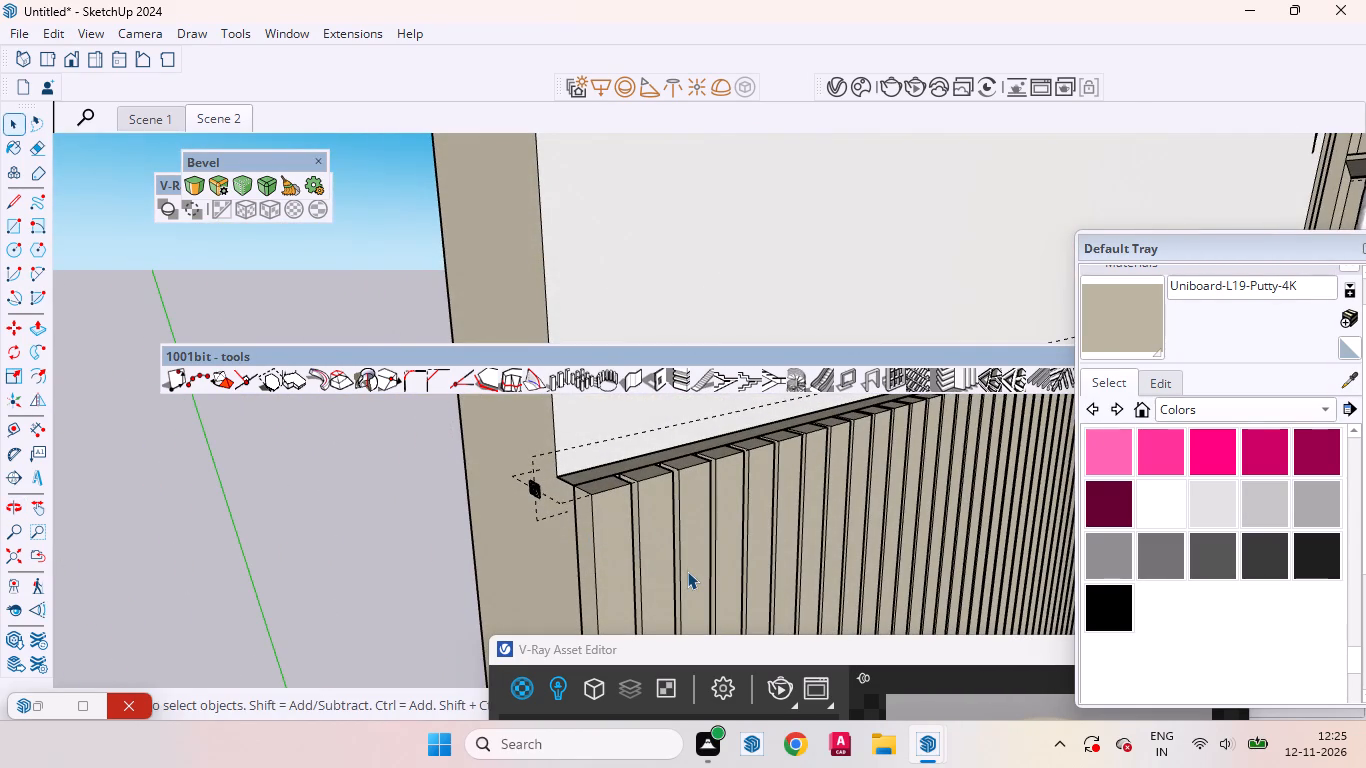
Undo the Uniboard-L19-Putty-4K paint and the vertical louvres on the lower wall behind the bed.
key(ctrl+z)
key(ctrl+z)
key(ctrl+z)
key(ctrl+z)
key(ctrl+z)
key(ctrl+z)
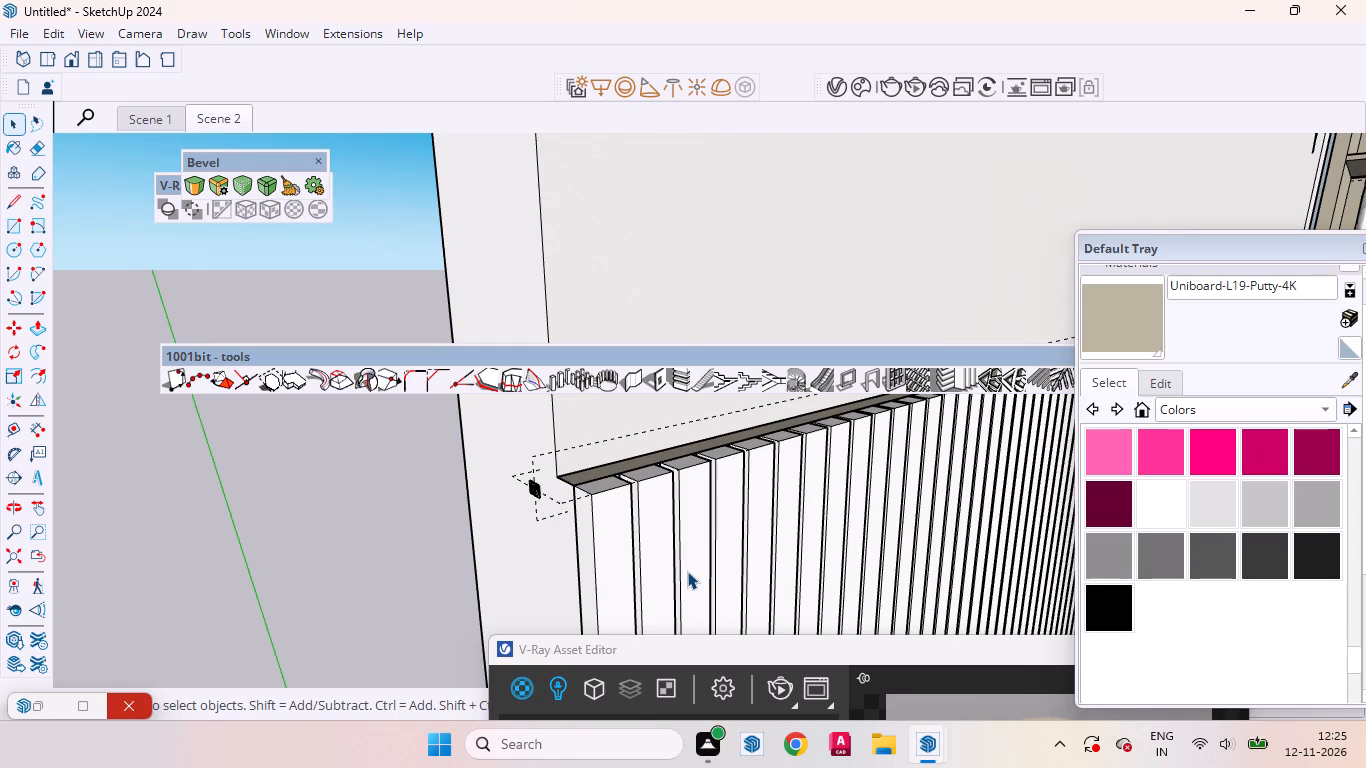
key(ctrl+z)
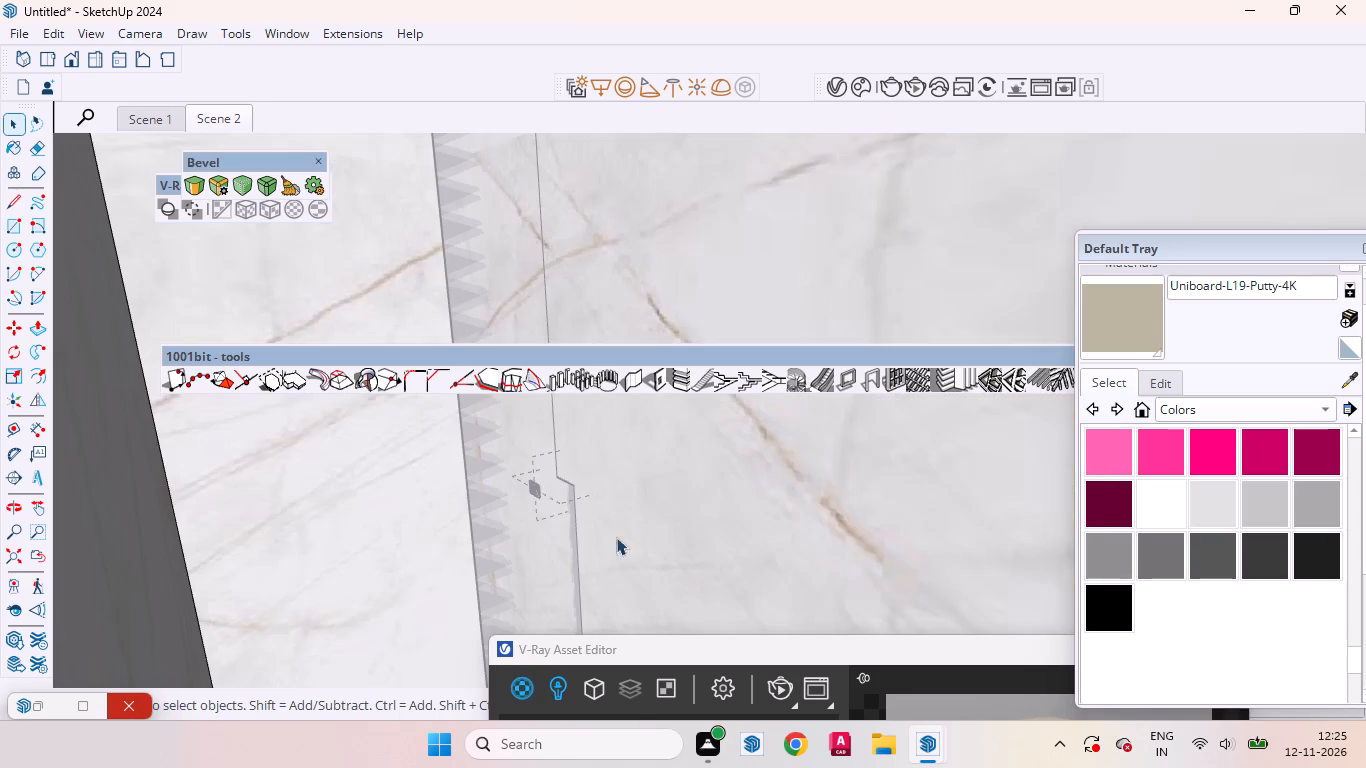
Recall Scene 2 and, inside the room shell group, push the closing wall's narrow end face back to remove that wall and open the room.
click(208, 118)
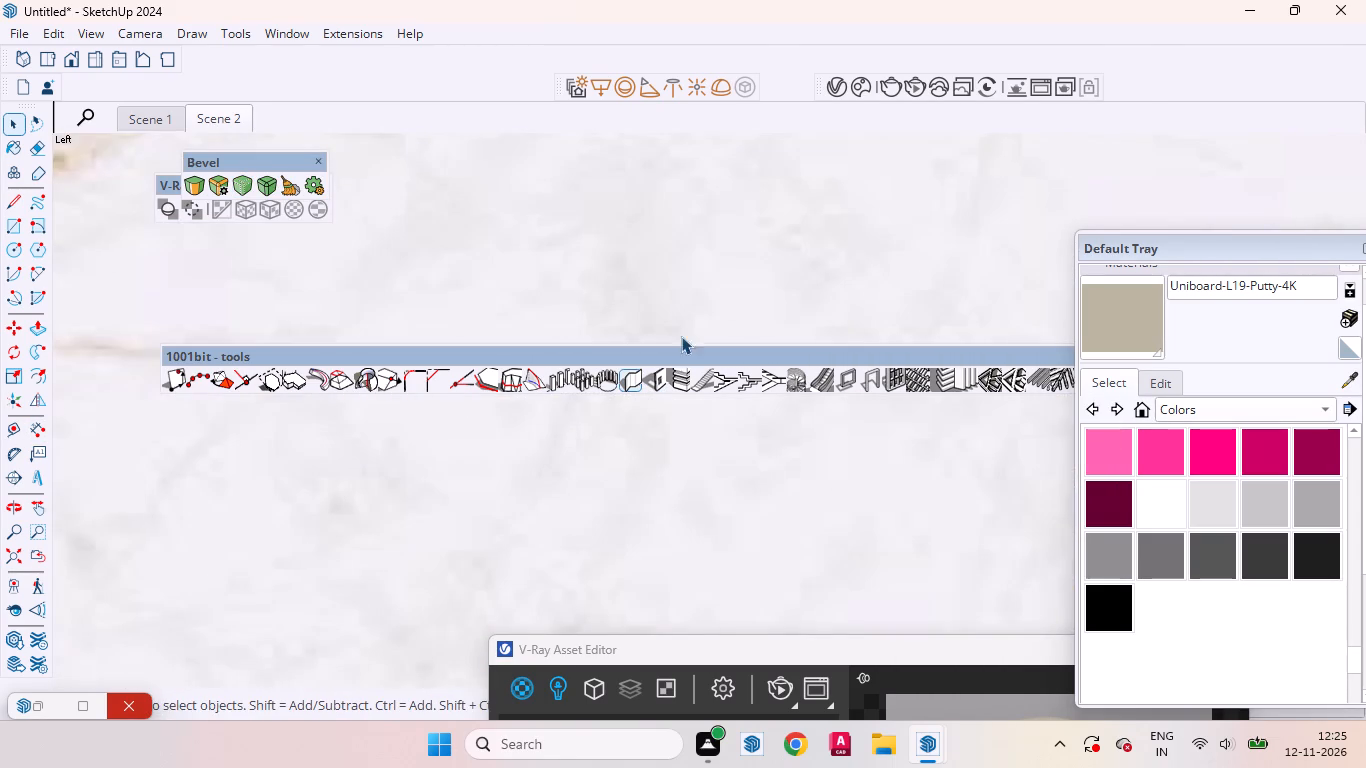
scroll(699, 313, down, 16)
scroll(536, 410, up, 1)
scroll(536, 411, down, 20)
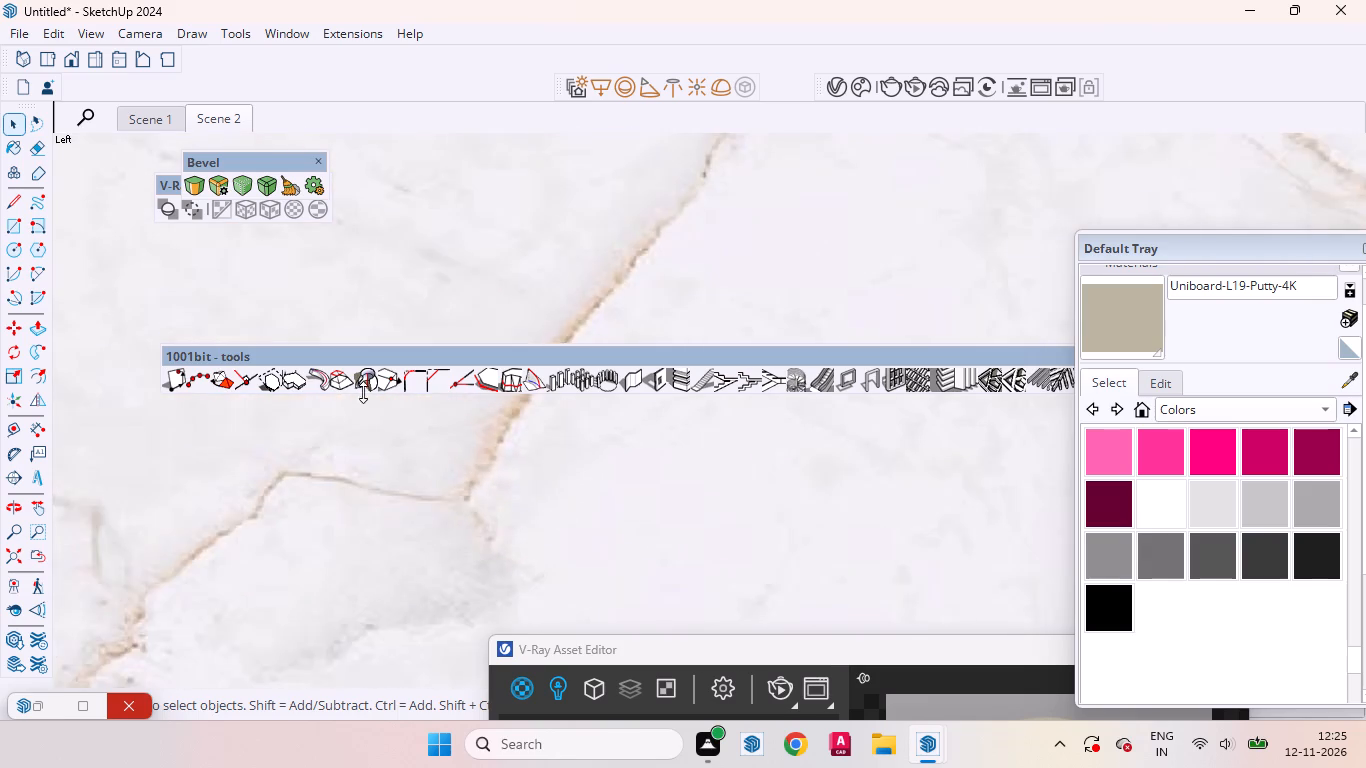
scroll(363, 392, down, 20)
scroll(363, 392, down, 20)
scroll(592, 429, up, 1)
scroll(592, 429, down, 7)
click(895, 524)
middle_drag(902, 523, 460, 598)
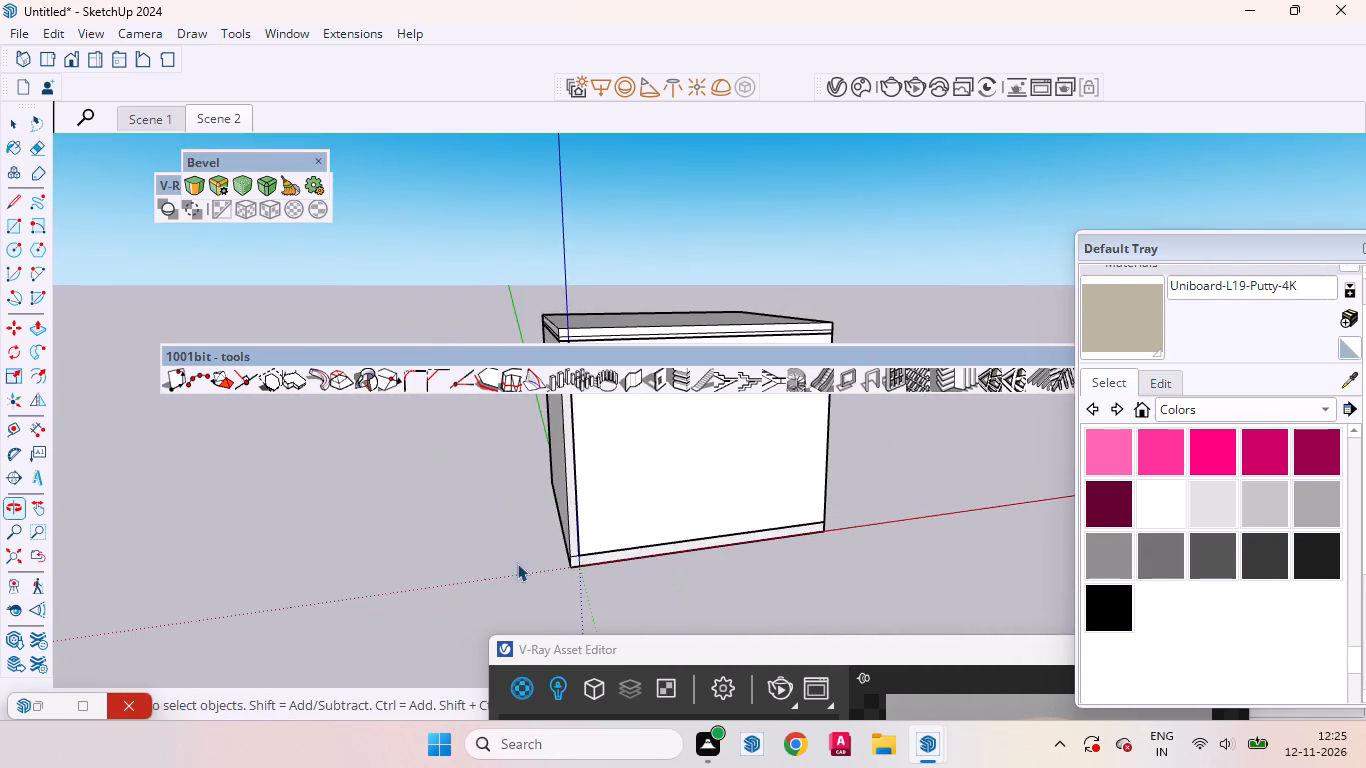
scroll(571, 556, up, 8)
click(566, 500)
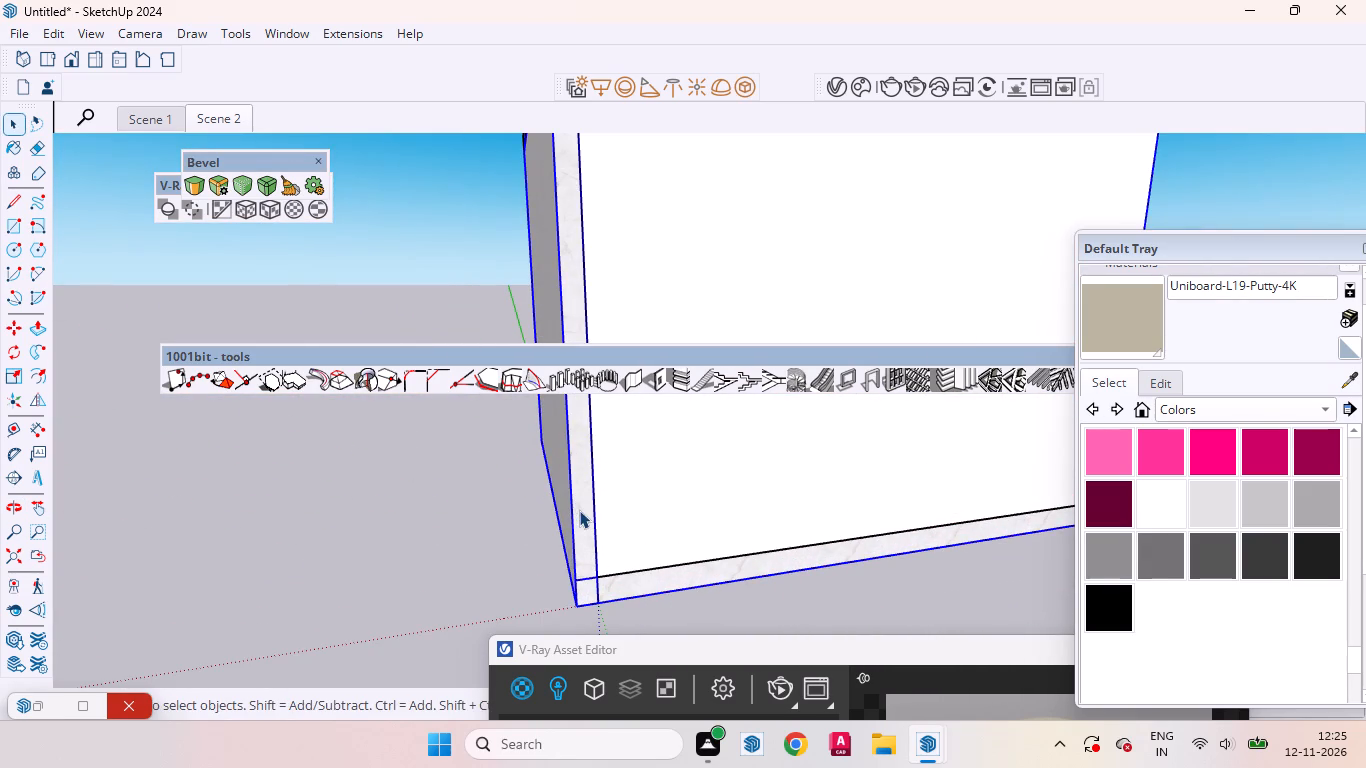
triple_click(588, 499)
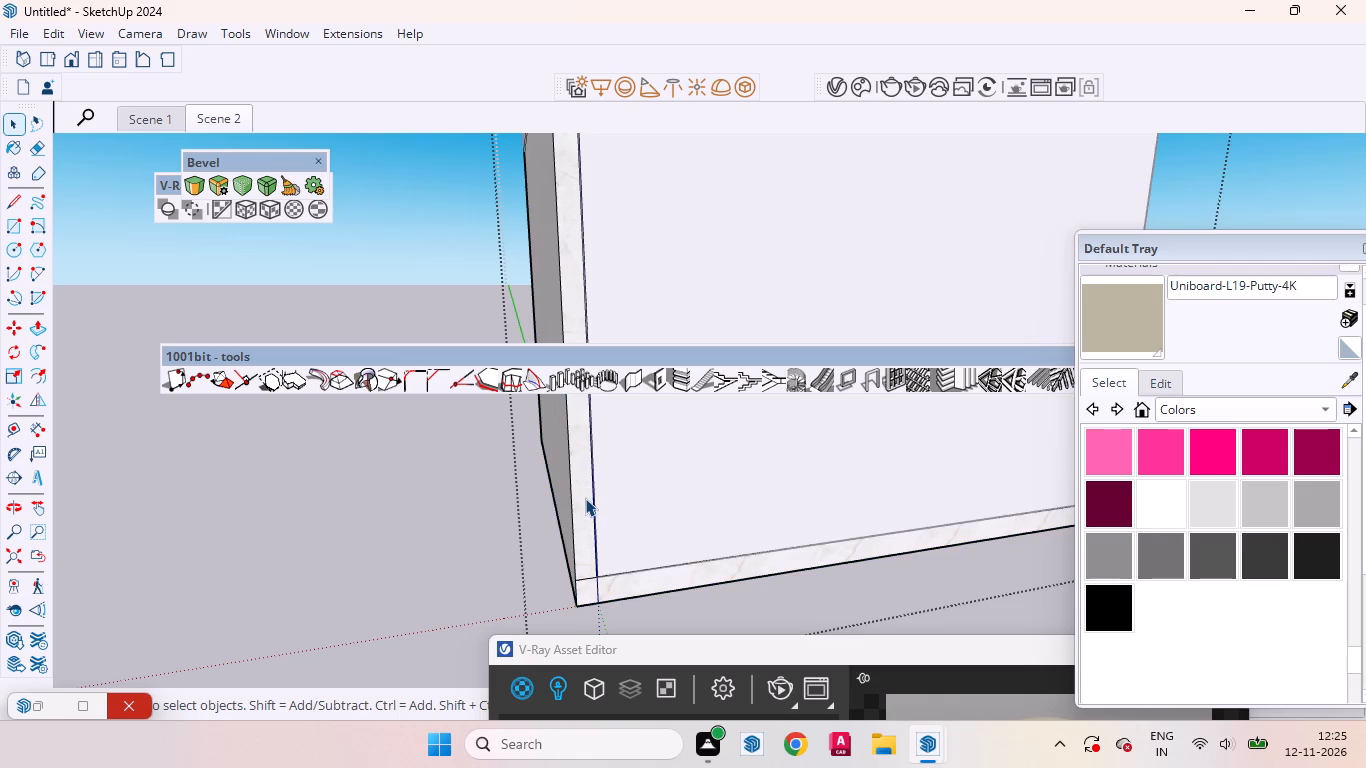
scroll(591, 590, up, 3)
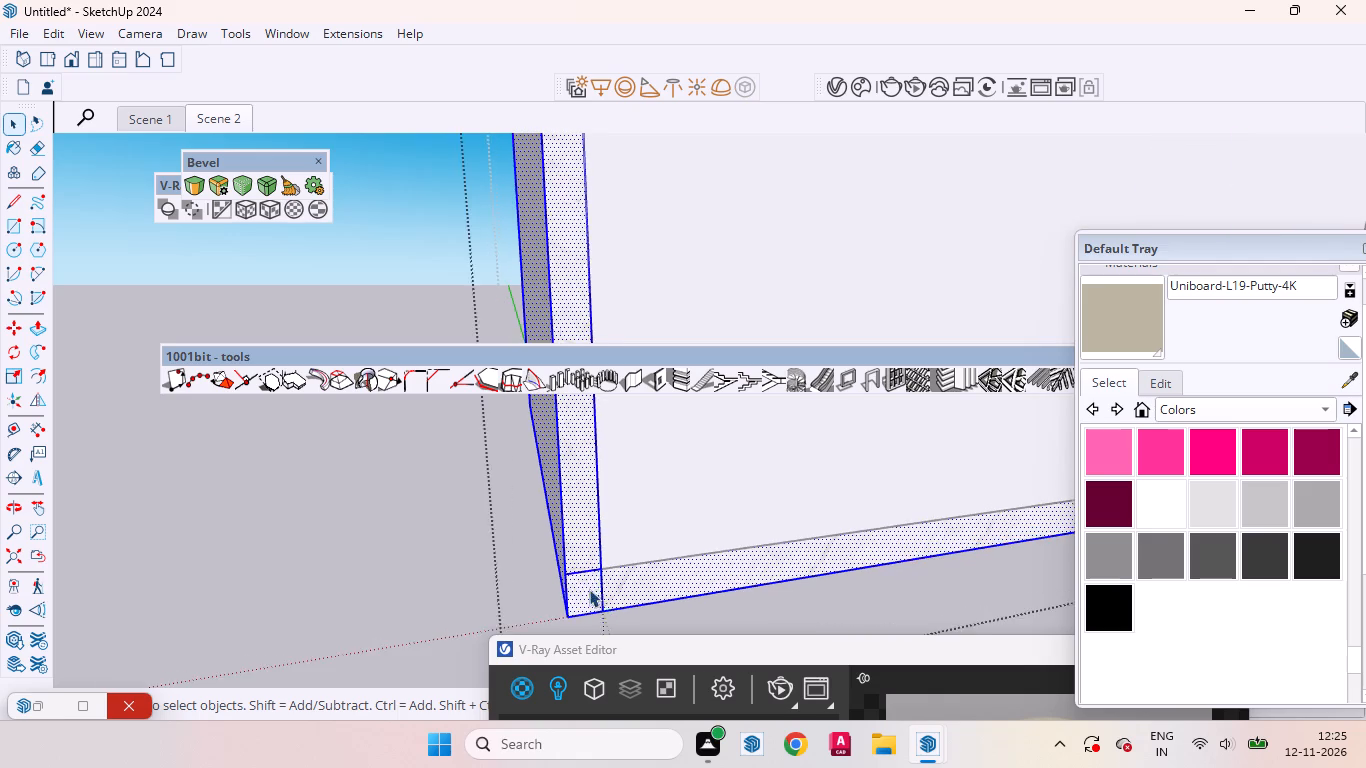
scroll(589, 589, up, 6)
click(581, 510)
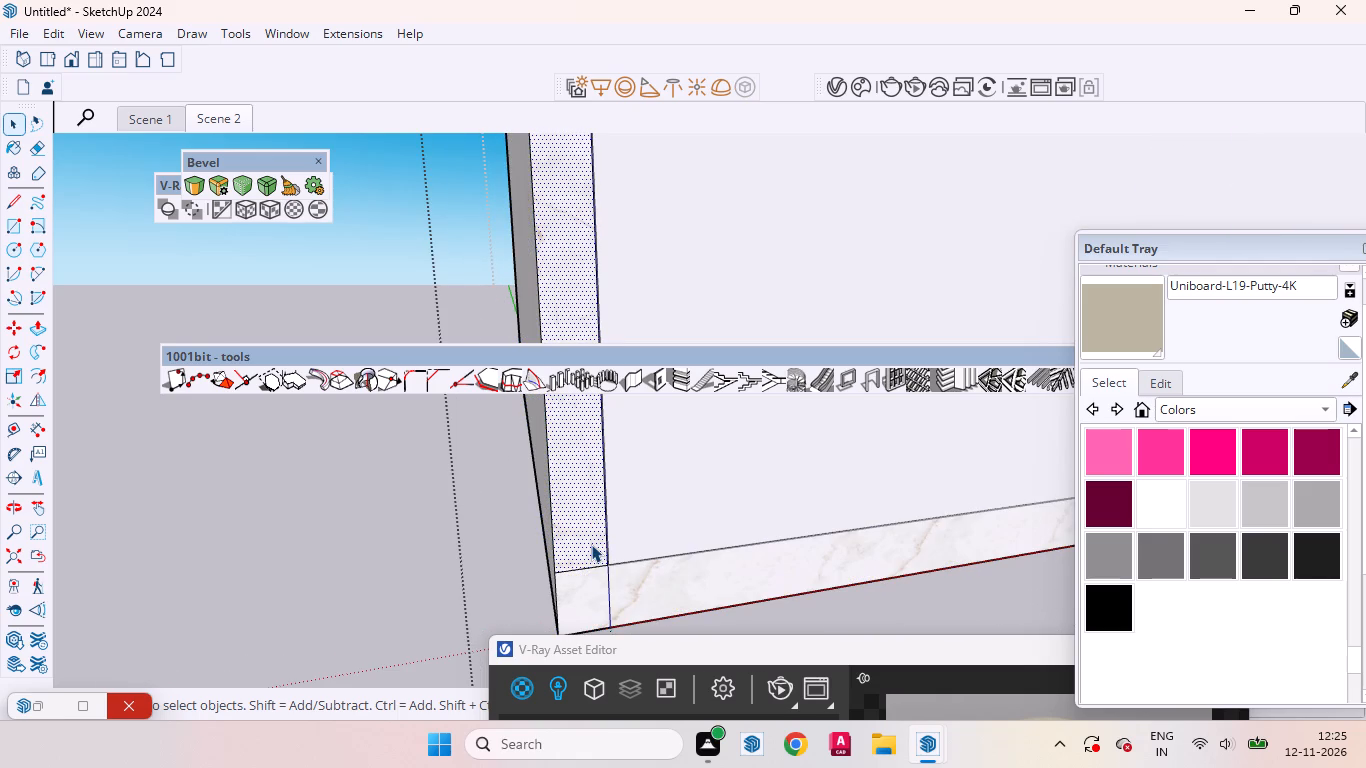
key(p)
click(591, 544)
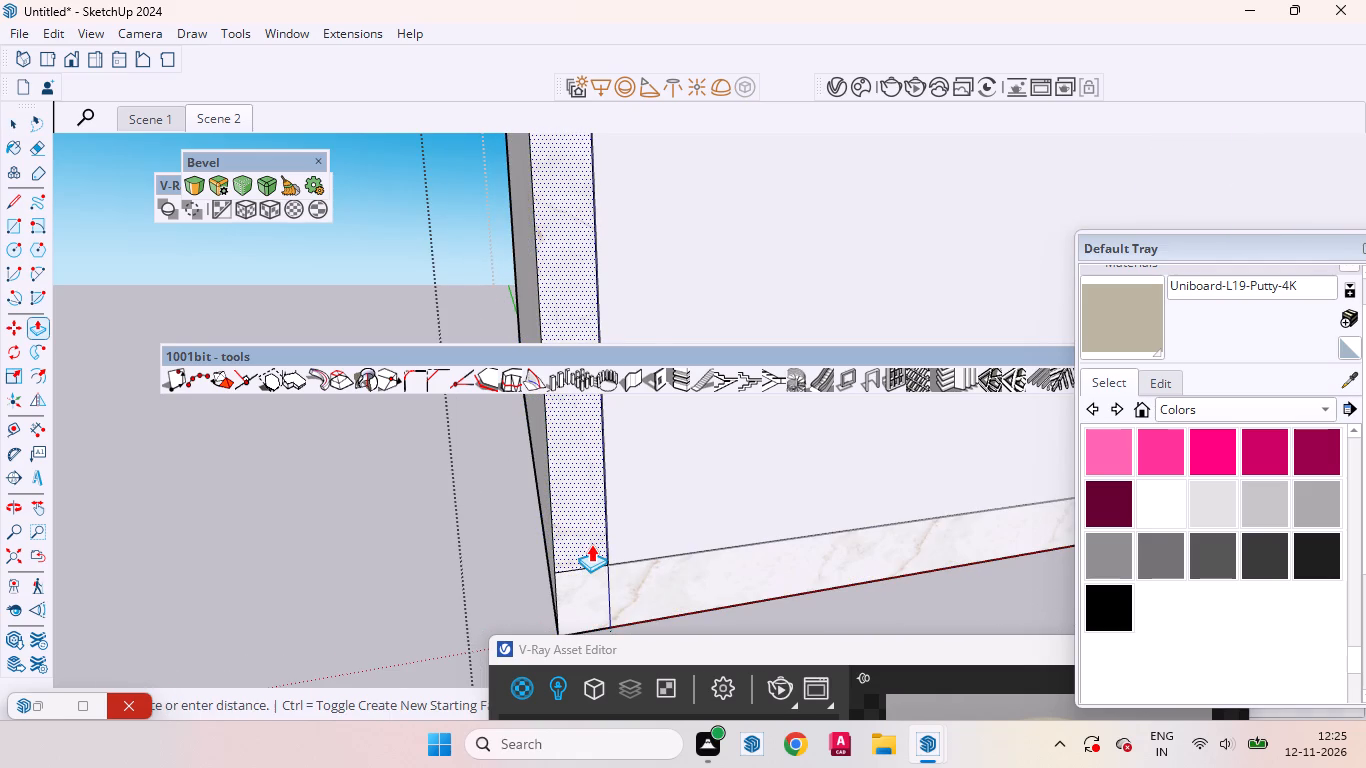
click(515, 254)
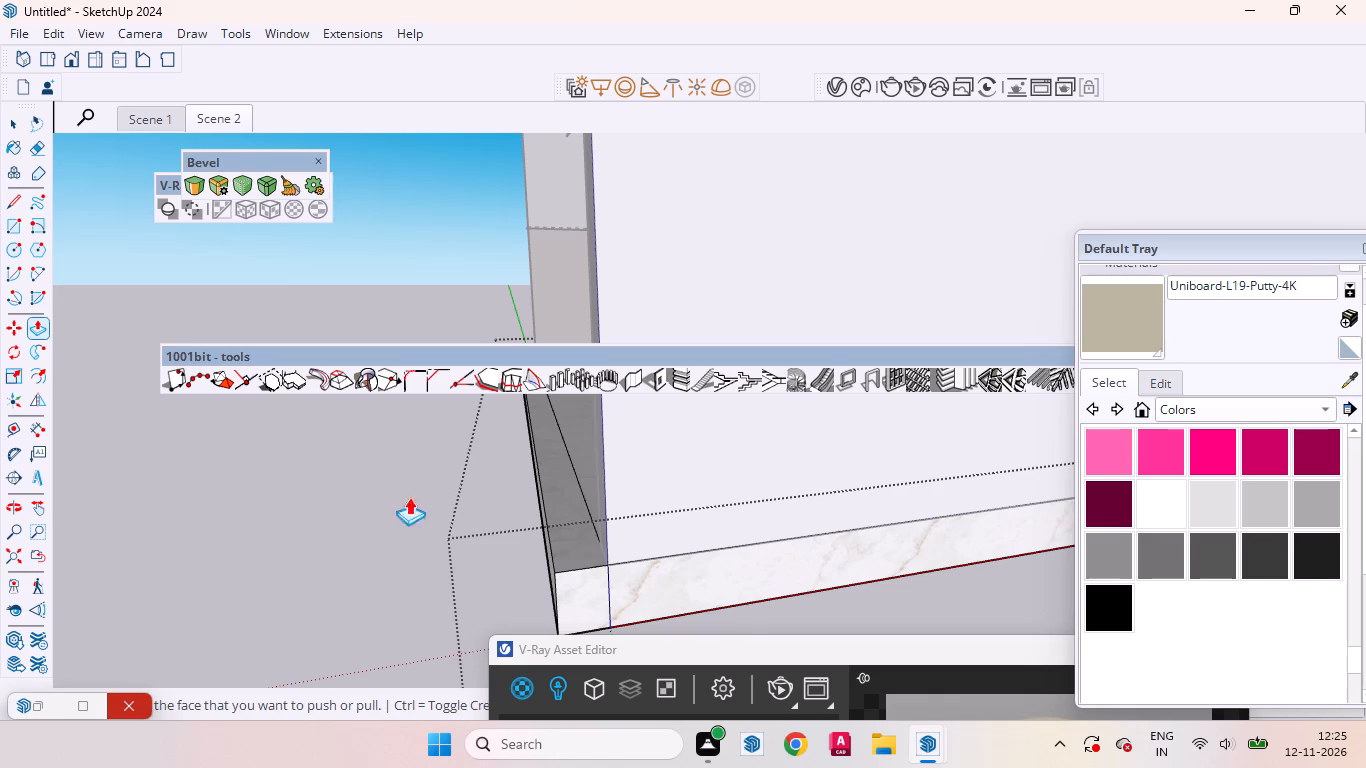
click(15, 122)
click(356, 739)
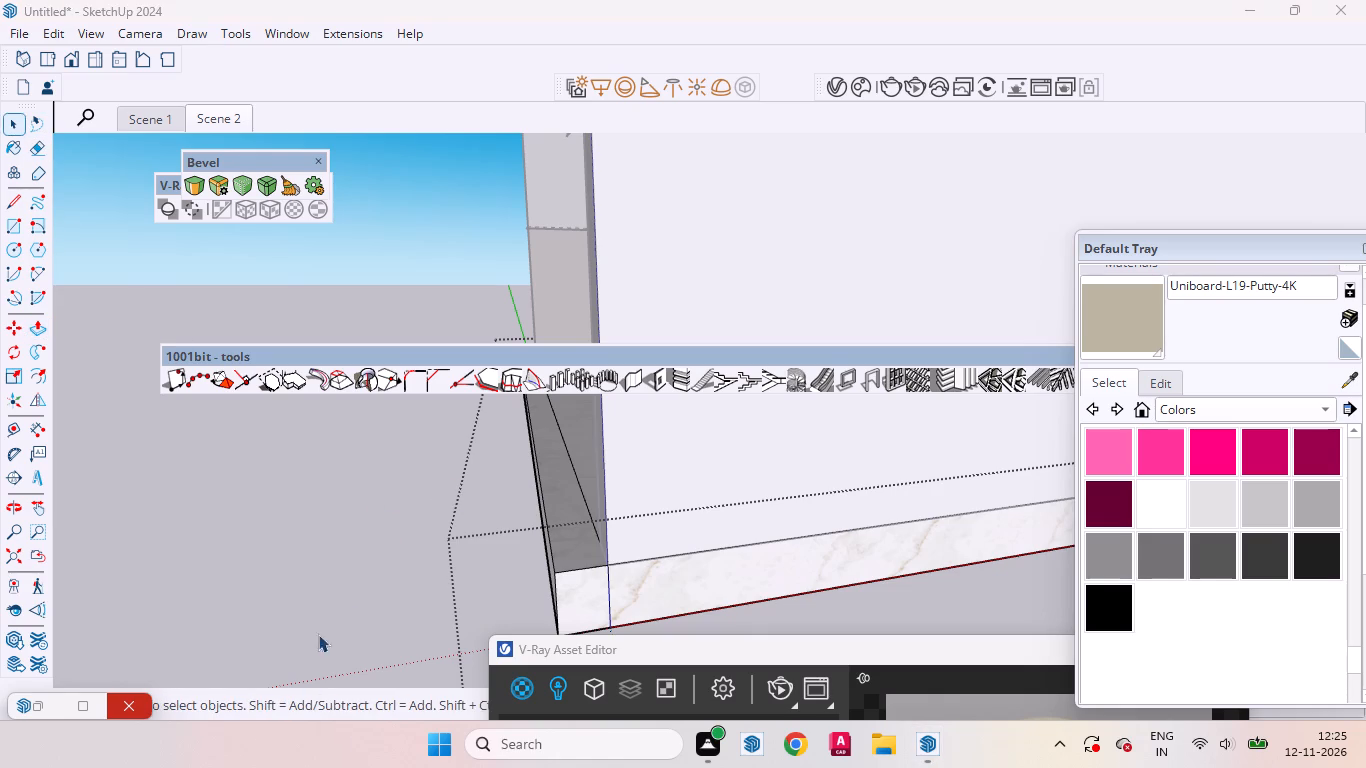
click(332, 602)
Dock the floating 1001bit tools so they no longer cover the model.
middle_drag(365, 599, 702, 634)
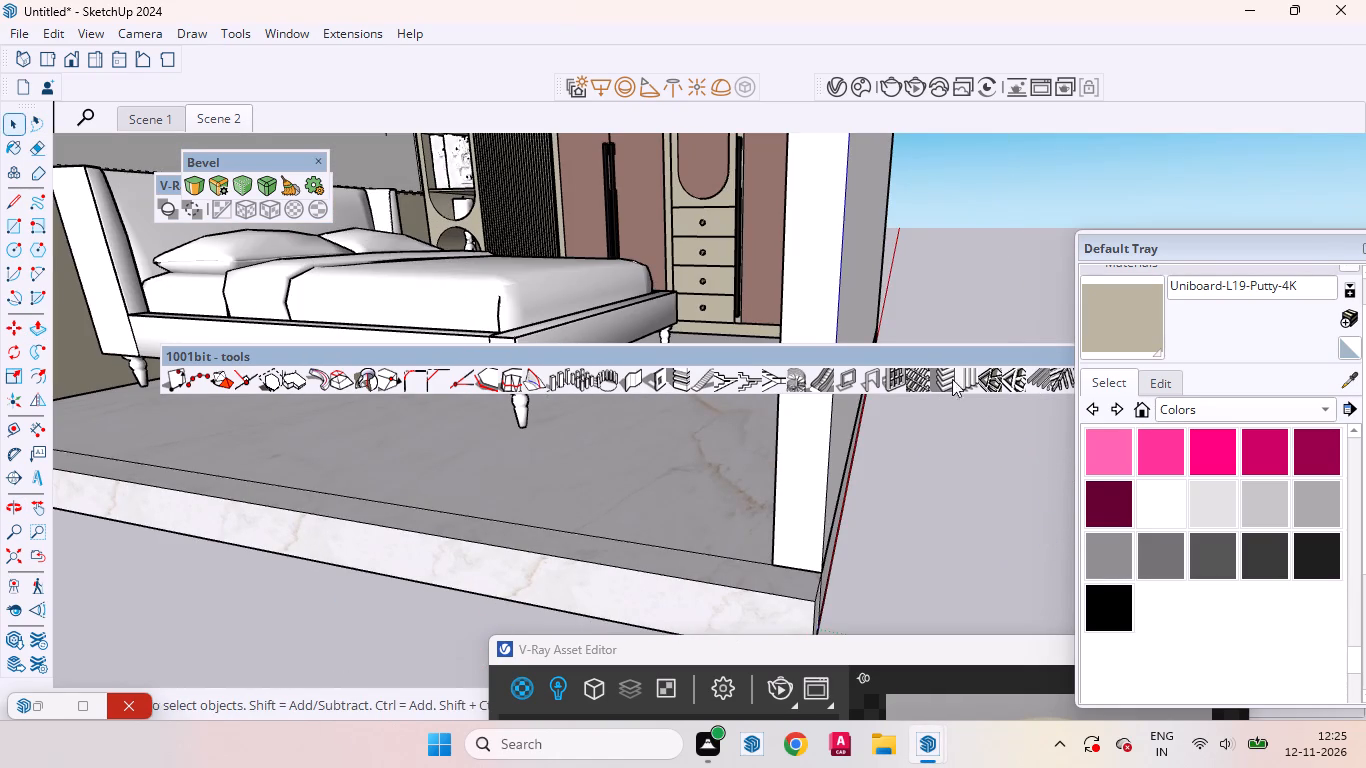
drag(932, 348, 907, 52)
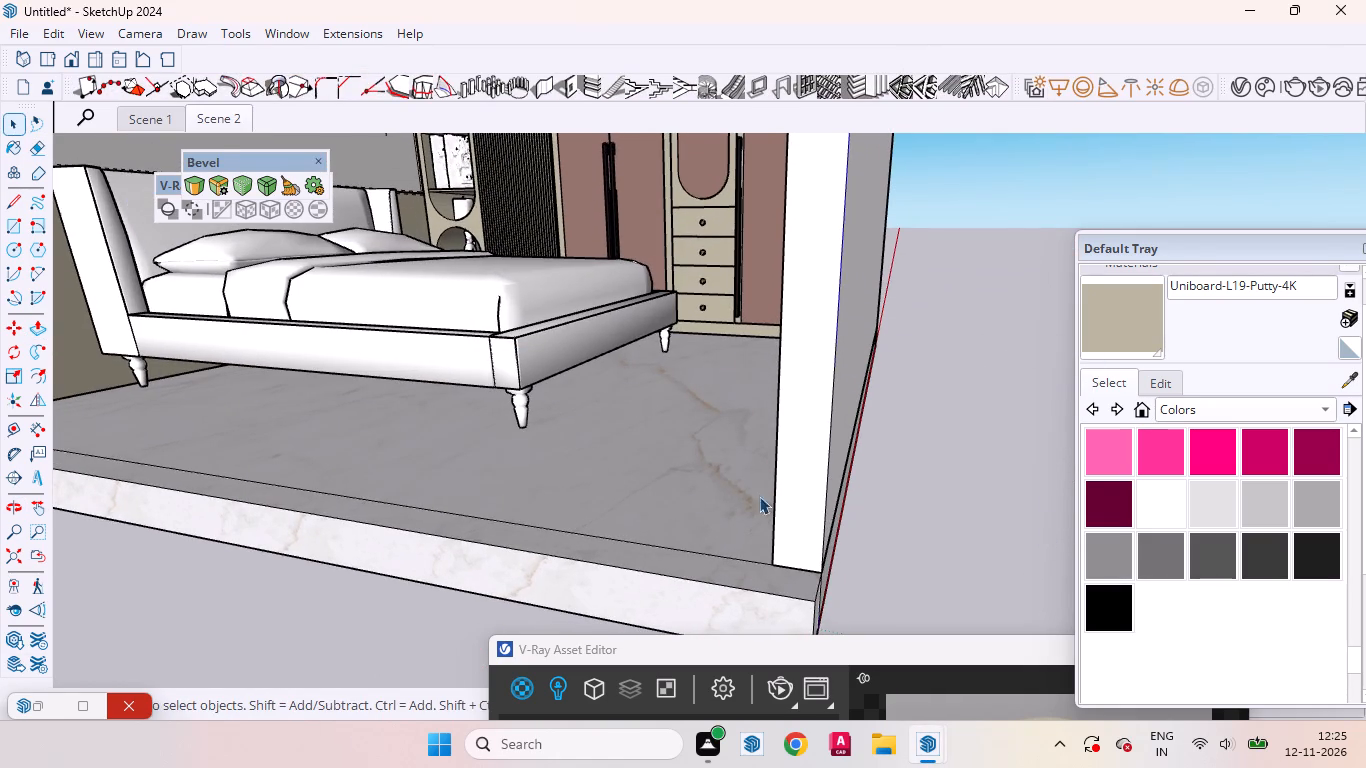
Draw a rectangle in a new group along the floor slab's top edge, spanning the room's open side from corner to corner.
scroll(795, 525, down, 17)
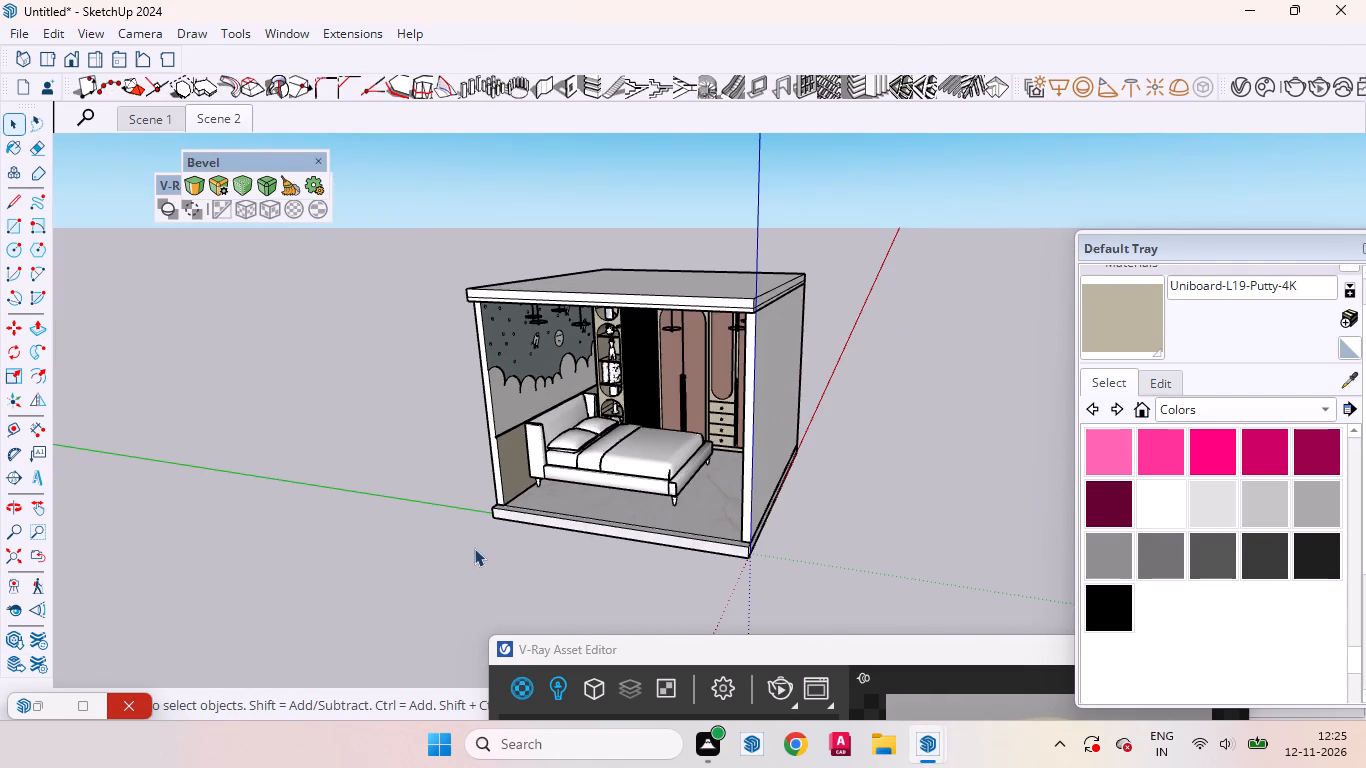
right_click(356, 525)
click(419, 594)
scroll(530, 587, up, 3)
middle_drag(508, 567, 628, 651)
scroll(444, 484, down, 7)
key(r)
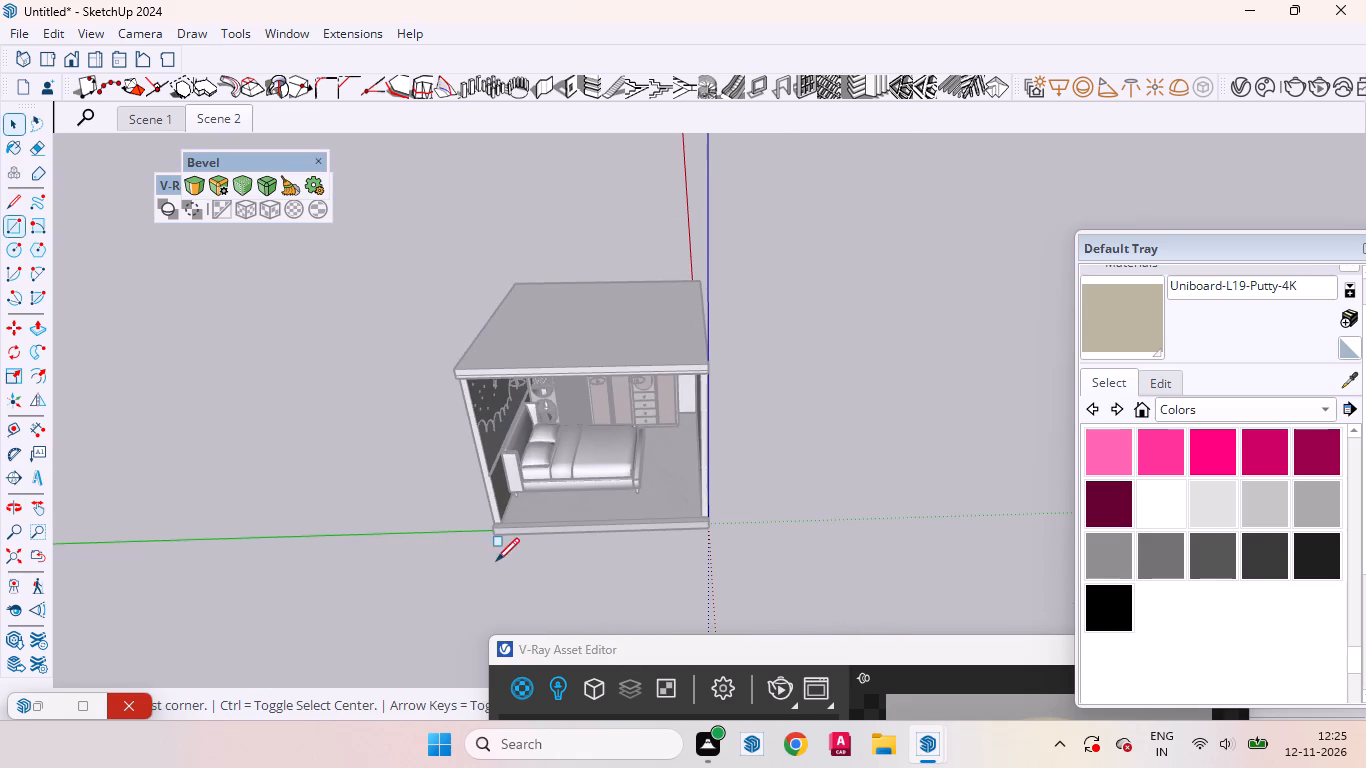
scroll(623, 622, up, 20)
scroll(623, 622, up, 4)
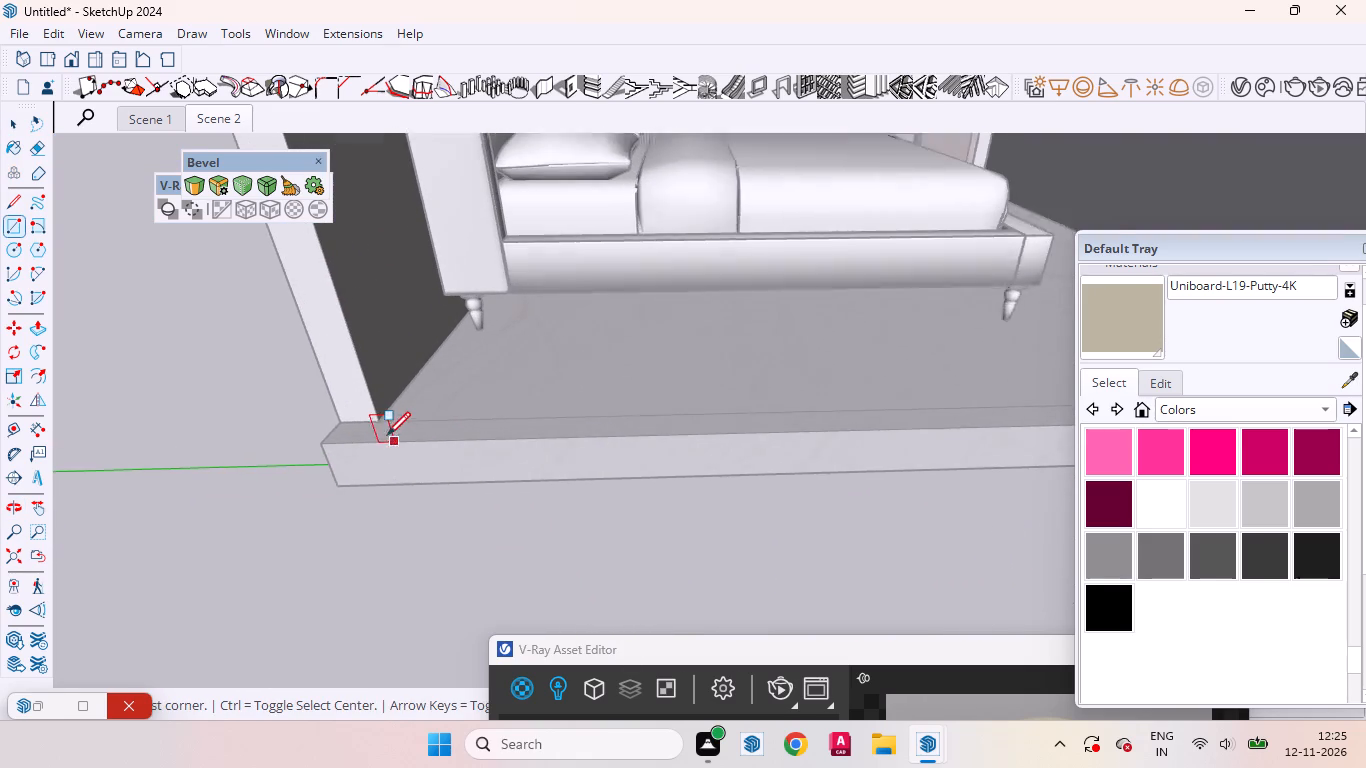
click(335, 414)
scroll(364, 498, down, 7)
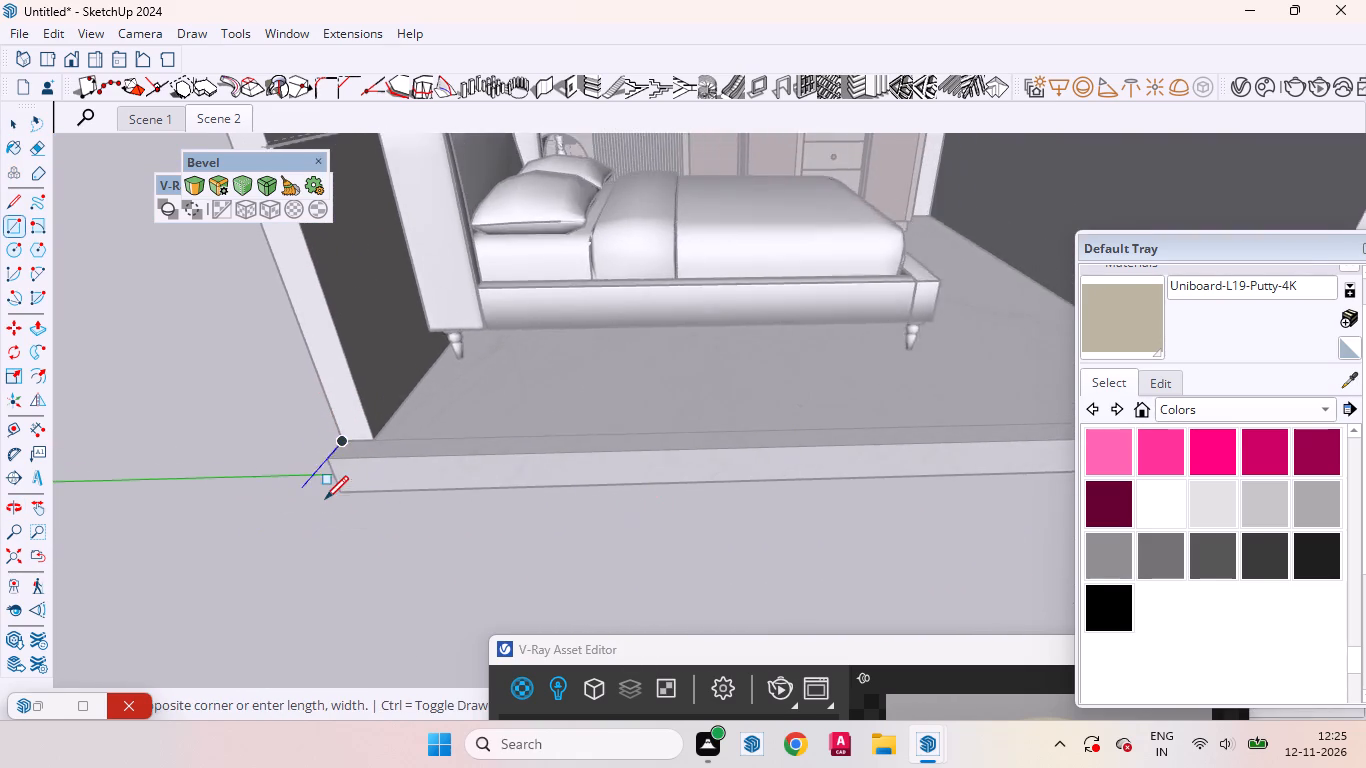
scroll(325, 499, down, 11)
scroll(833, 468, up, 14)
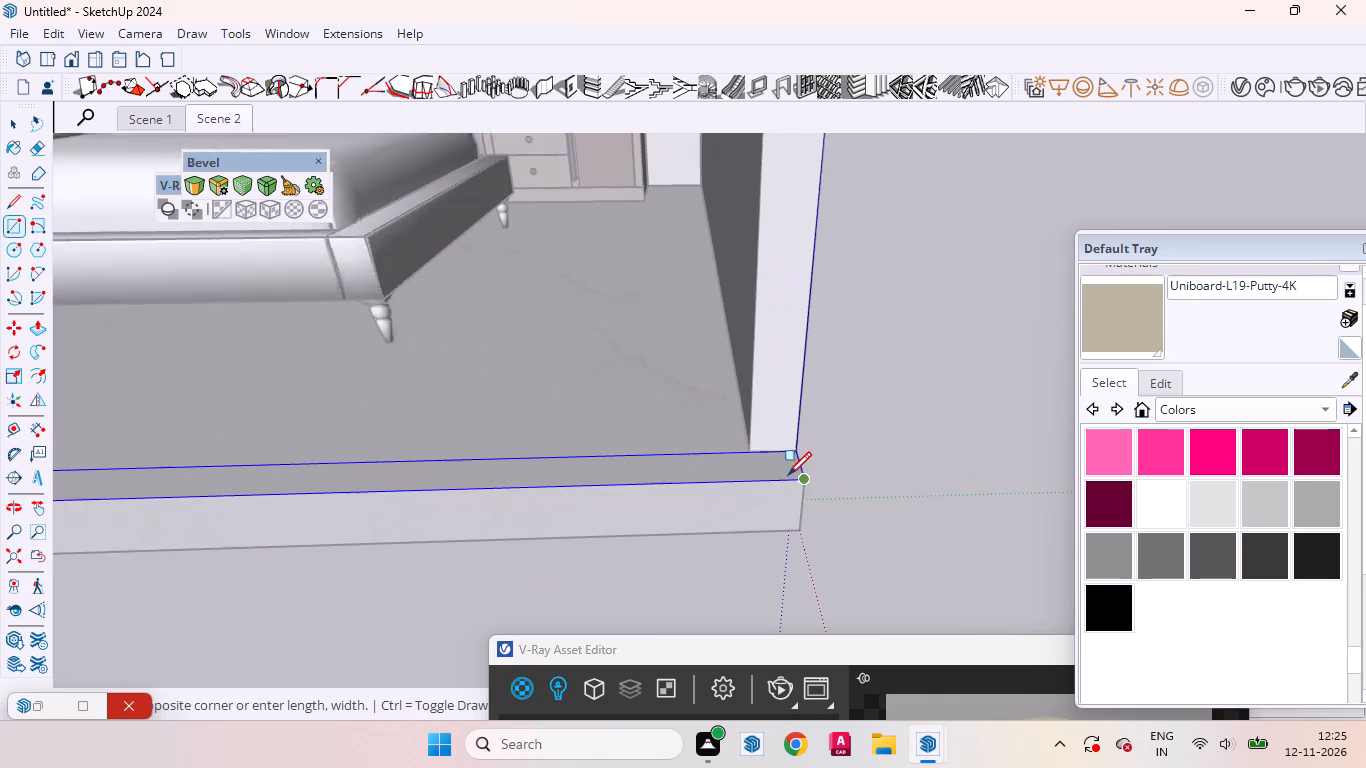
click(809, 482)
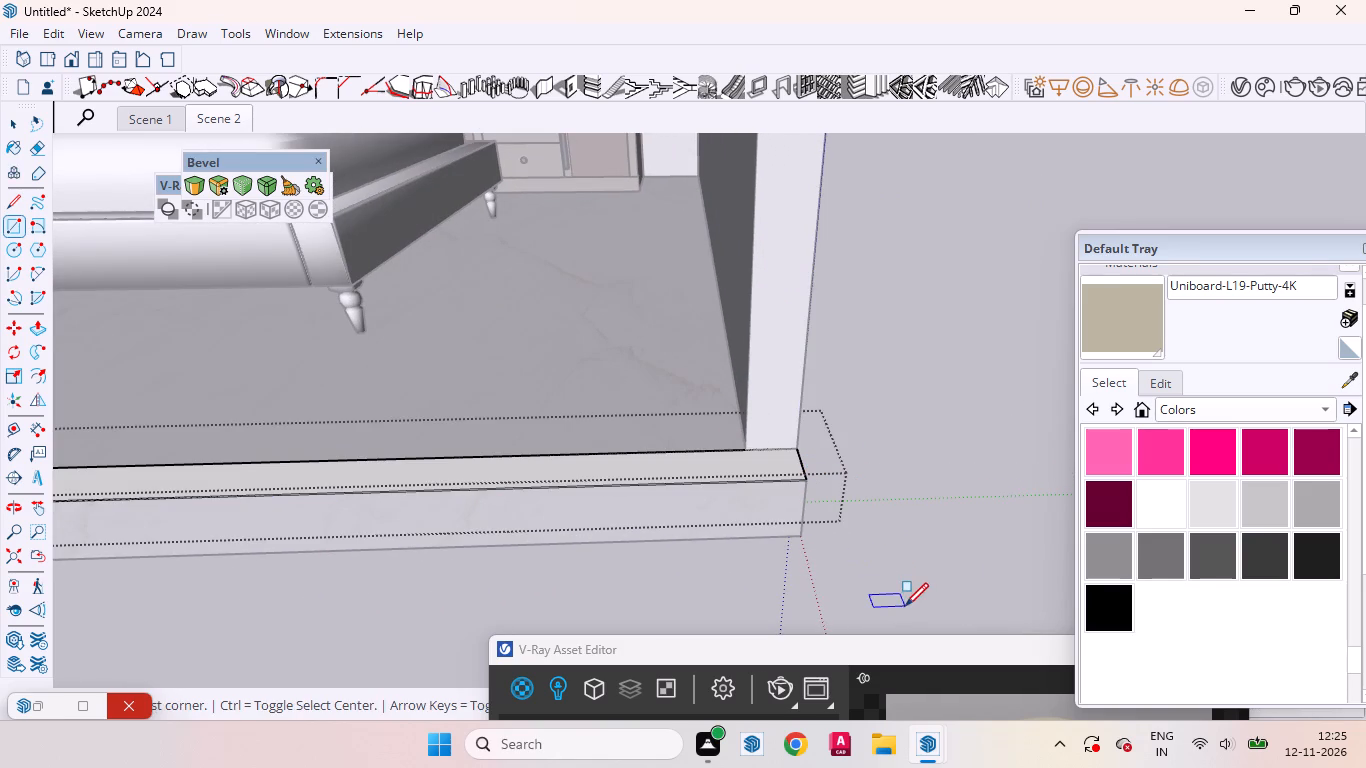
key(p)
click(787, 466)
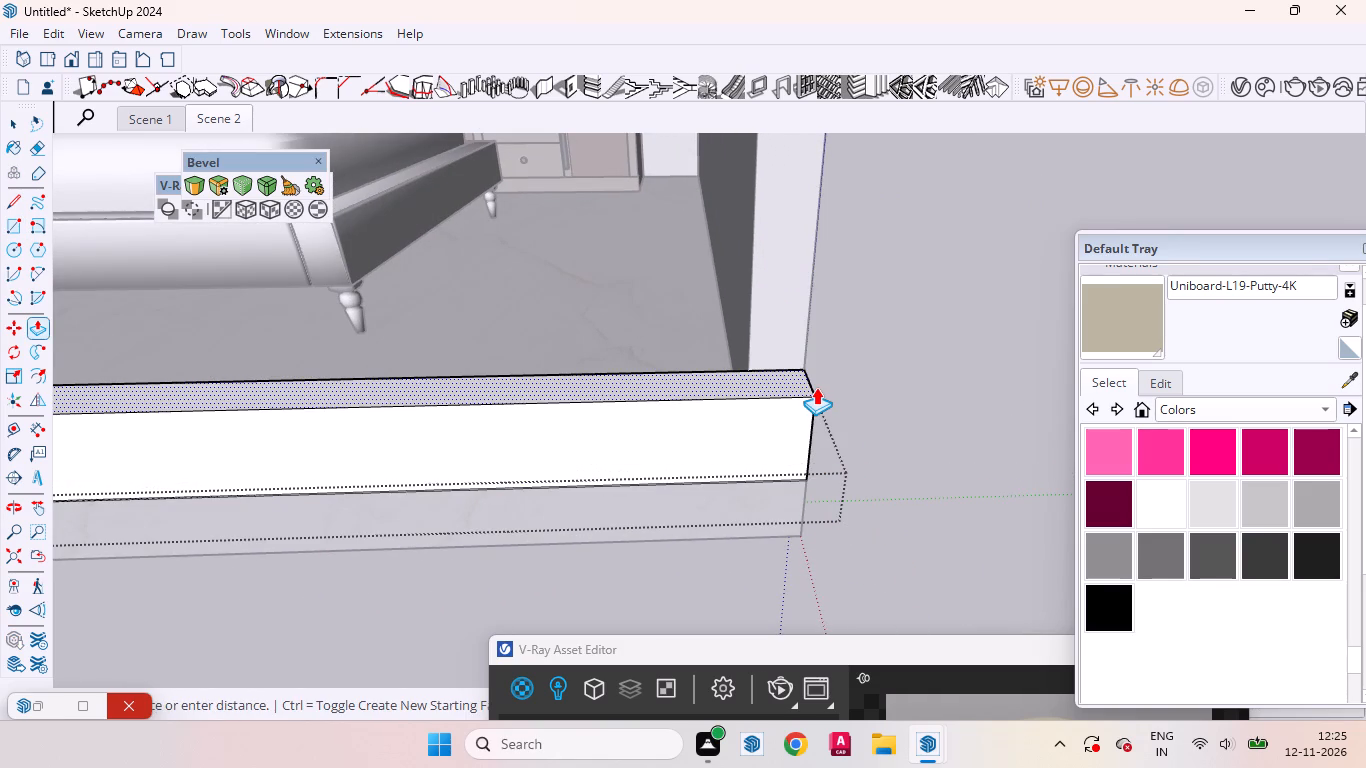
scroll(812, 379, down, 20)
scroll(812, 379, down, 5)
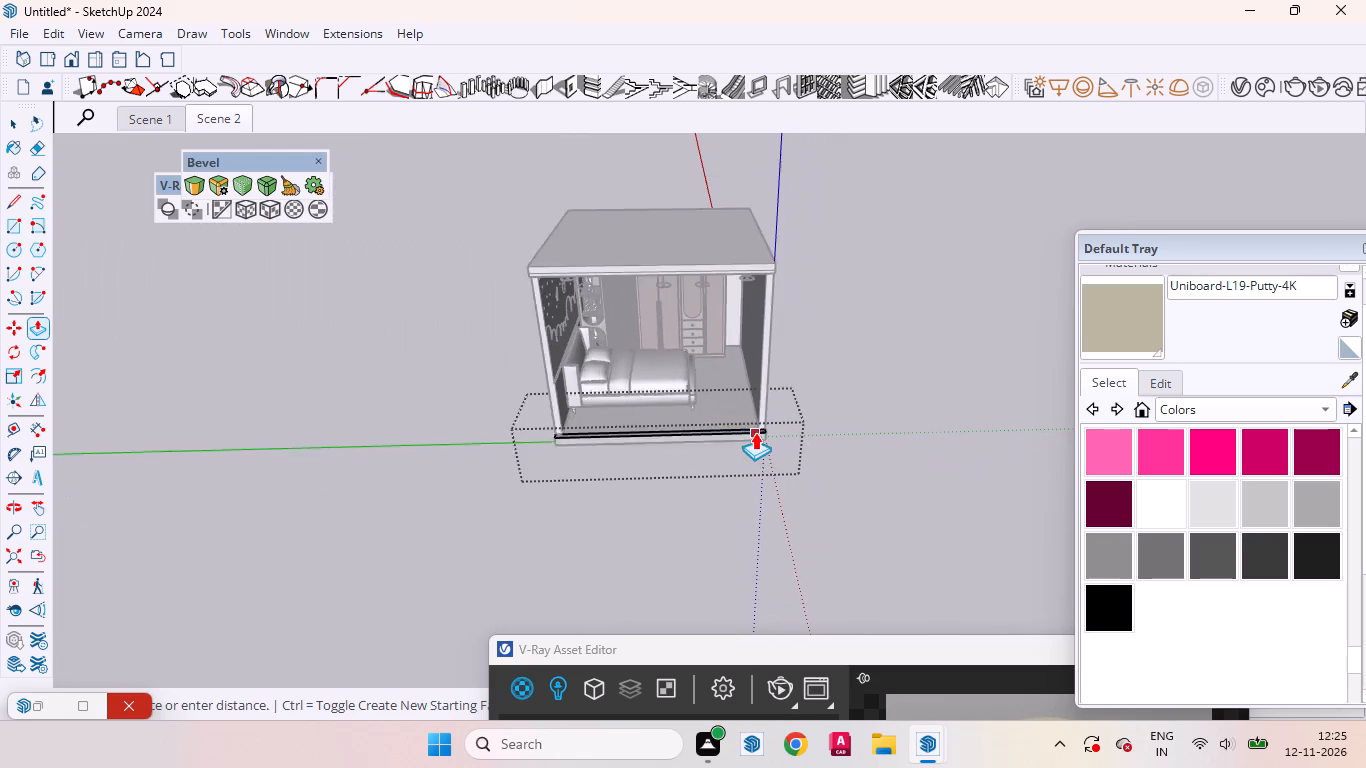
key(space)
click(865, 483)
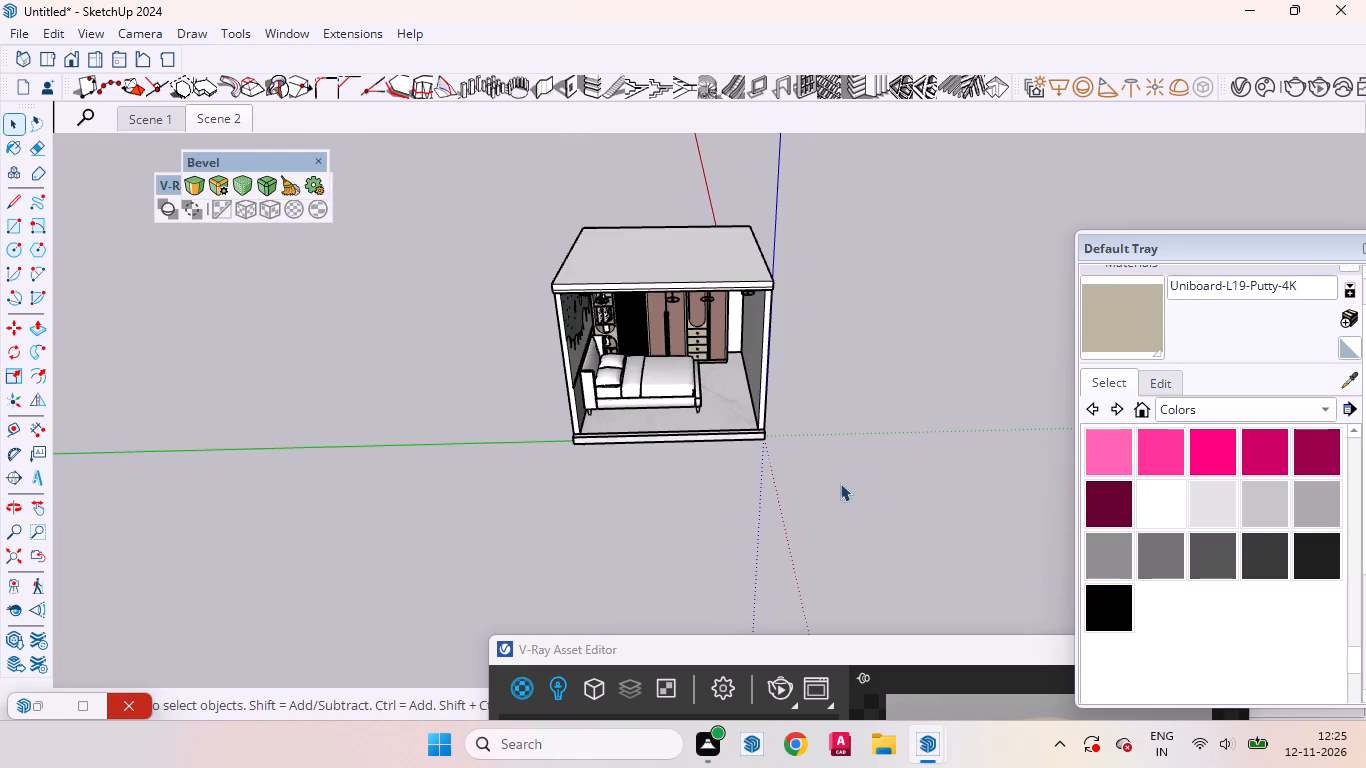
Position the camera at the floor slab's edge on the open side, looking toward the wardrobe, with an eye height of 4'6".
click(668, 488)
scroll(679, 348, up, 6)
scroll(674, 409, down, 3)
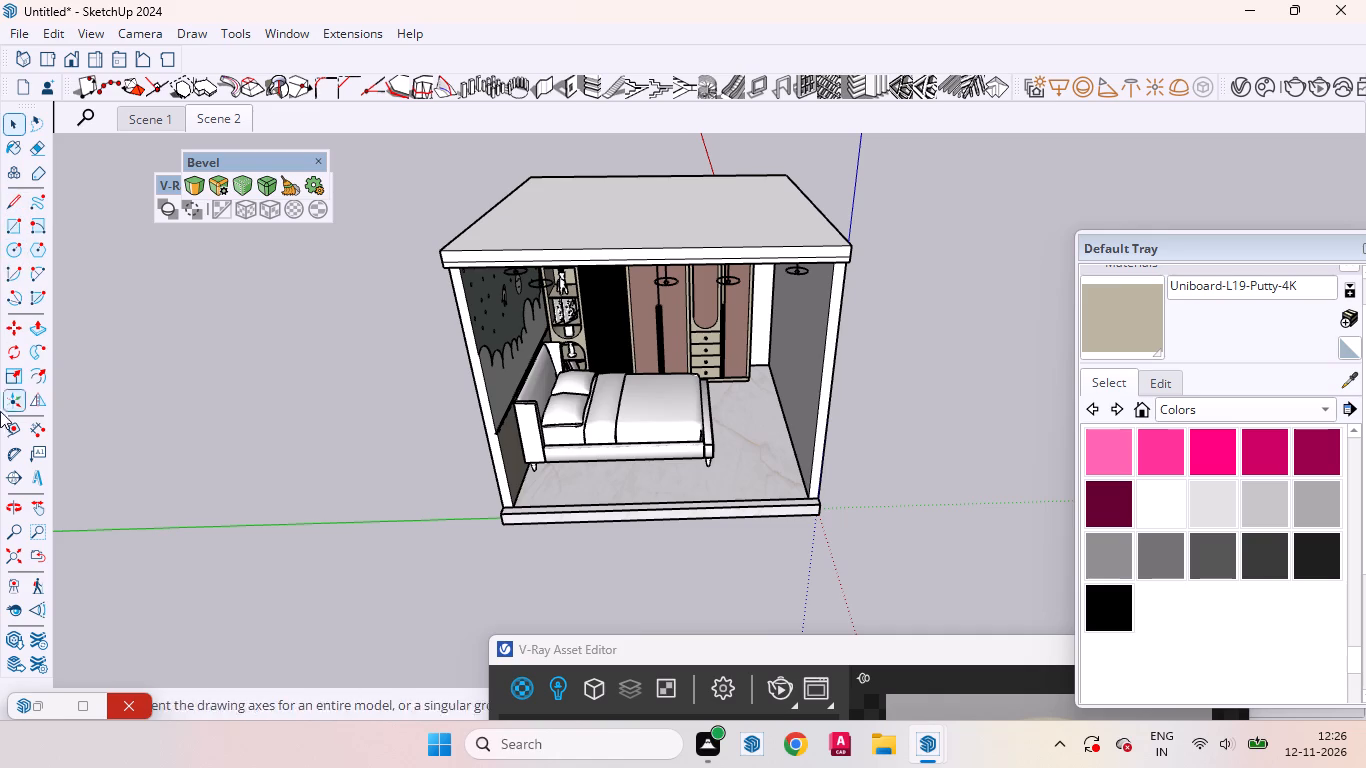
click(19, 583)
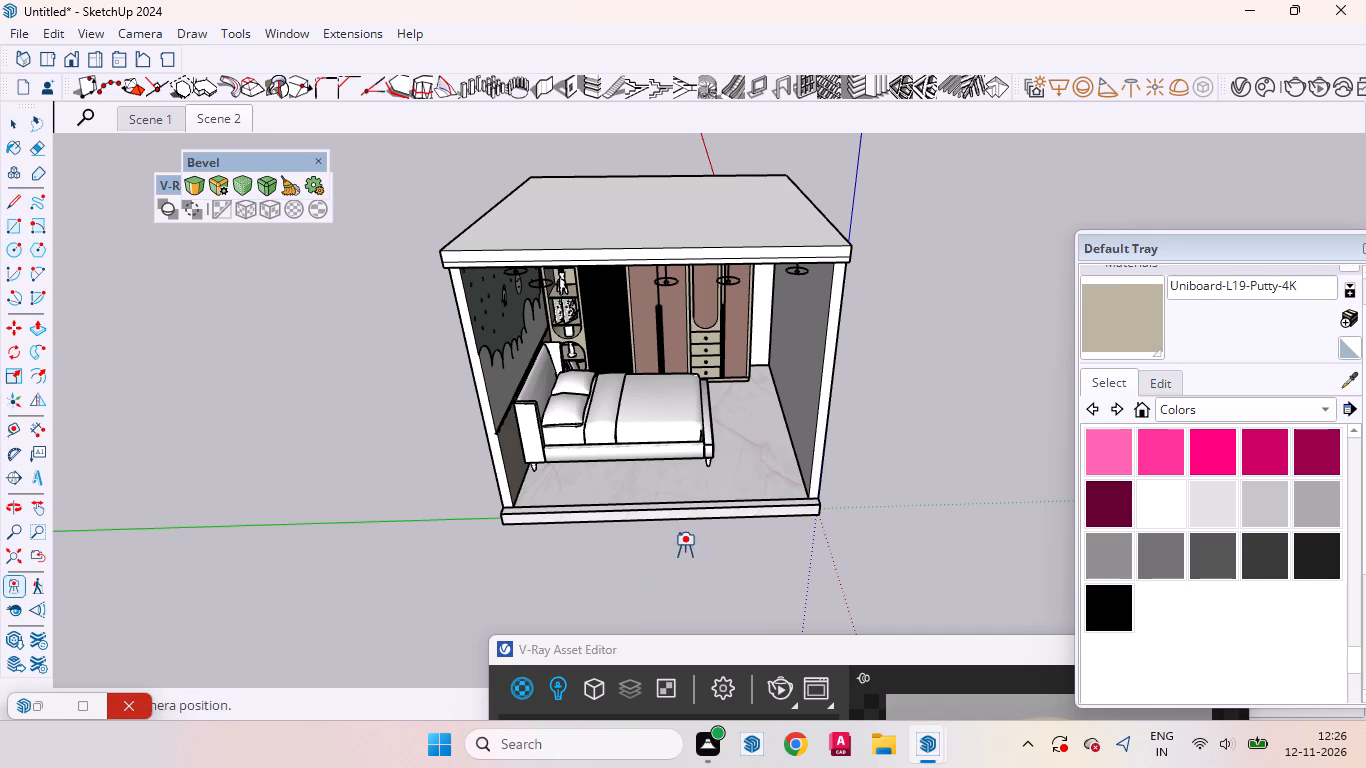
scroll(635, 547, up, 3)
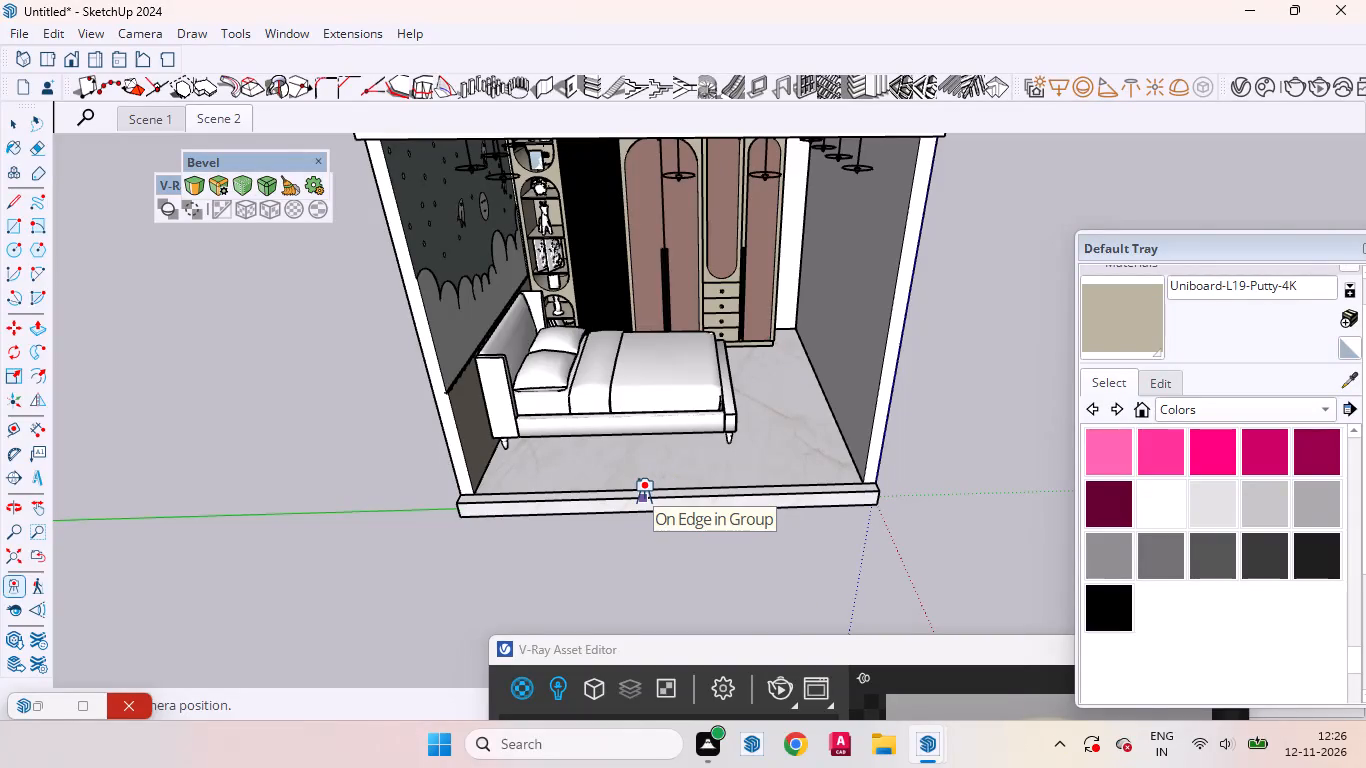
drag(643, 496, 642, 481)
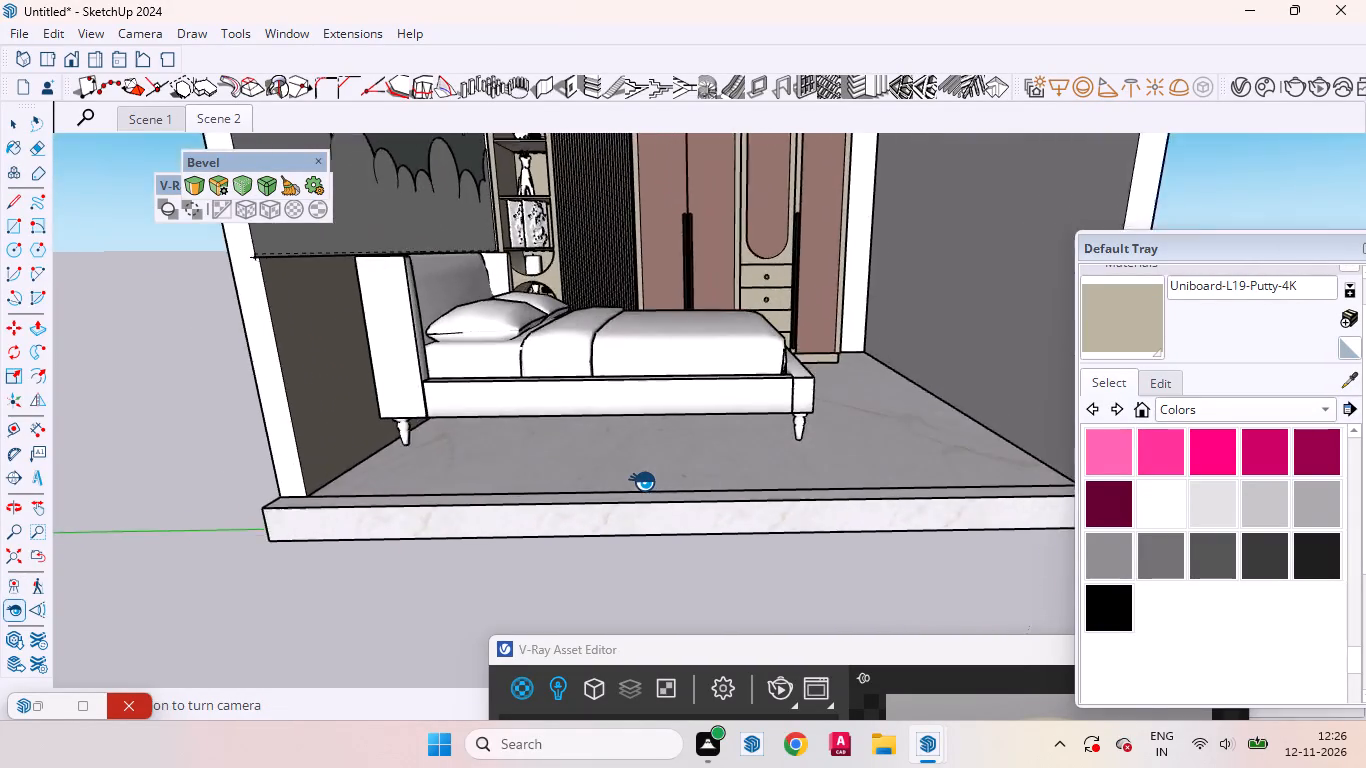
text(4'6)
key(Return)
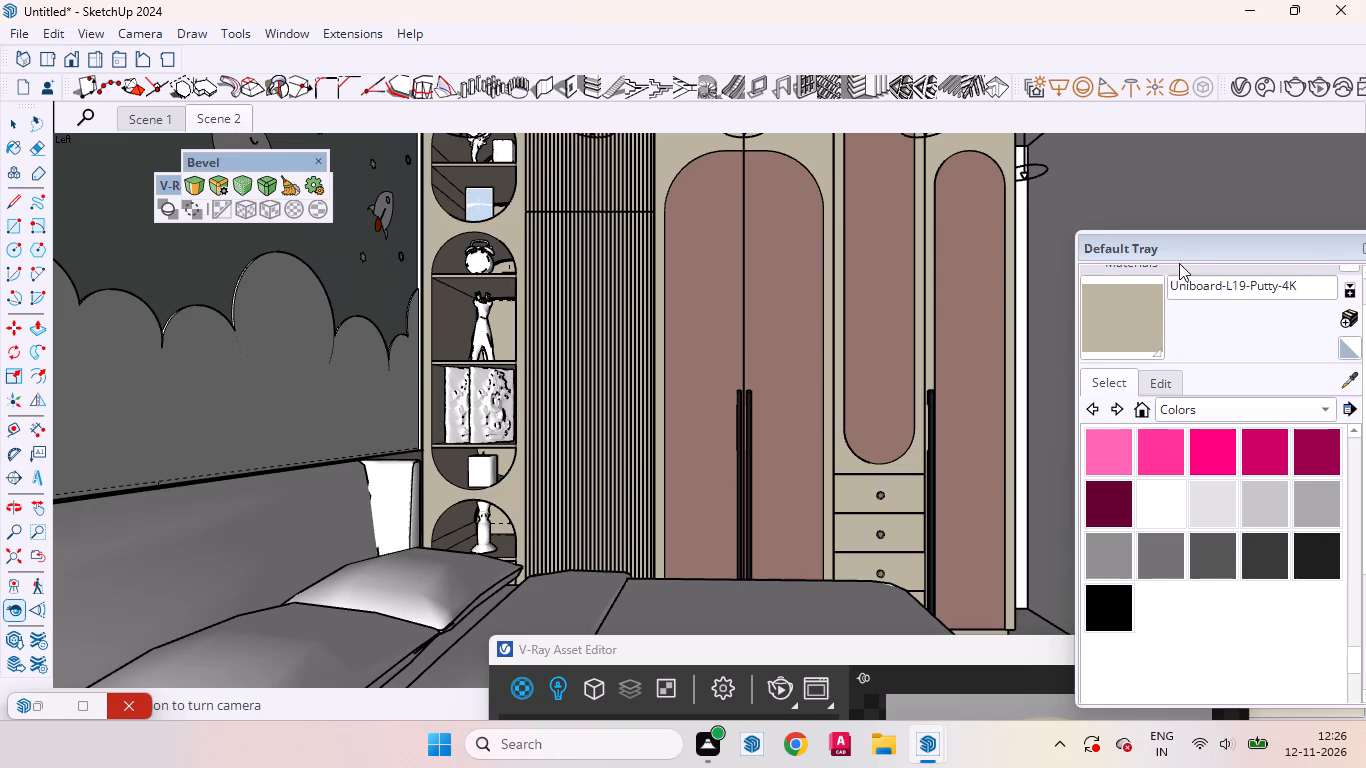
Move the Default Tray and V-Ray Asset Editor clear of the Eye Height value and set the eye height to 5'.
drag(1192, 246, 1168, 391)
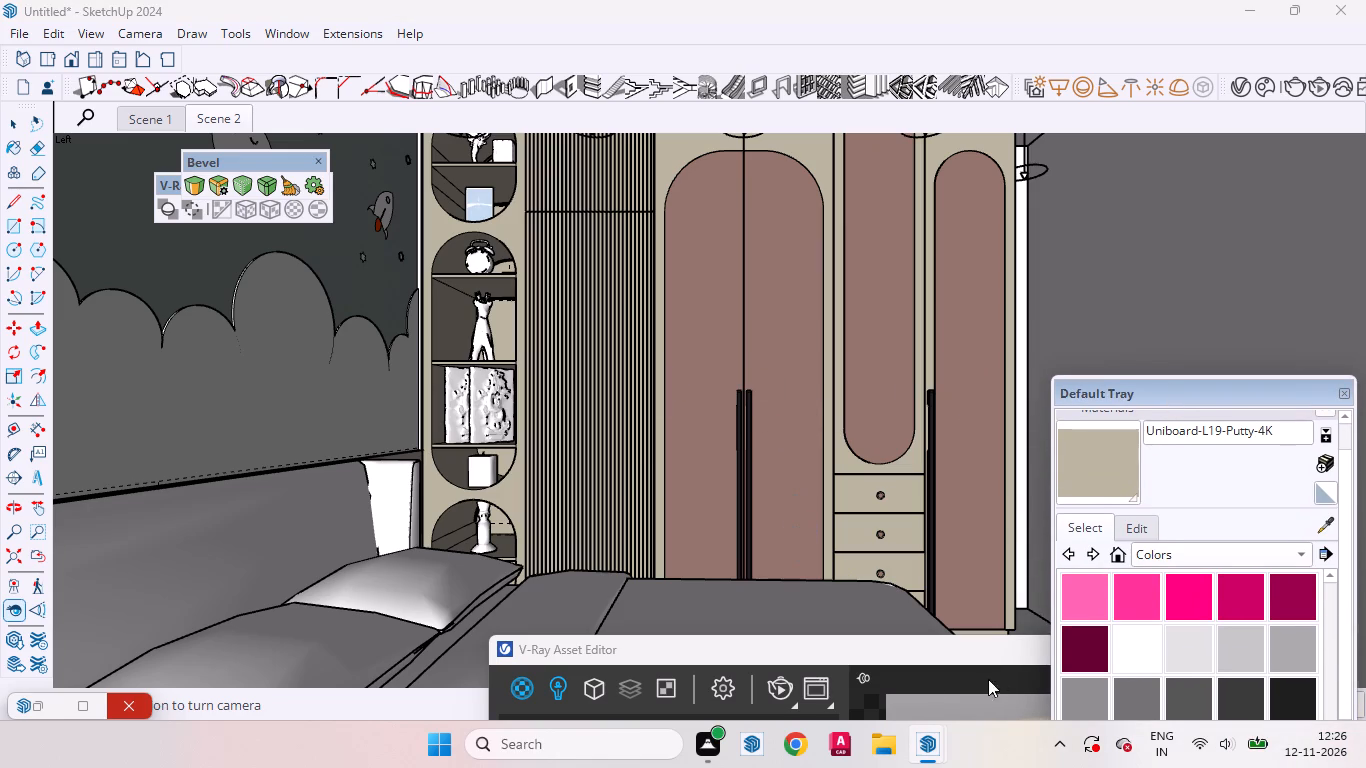
drag(910, 657, 473, 662)
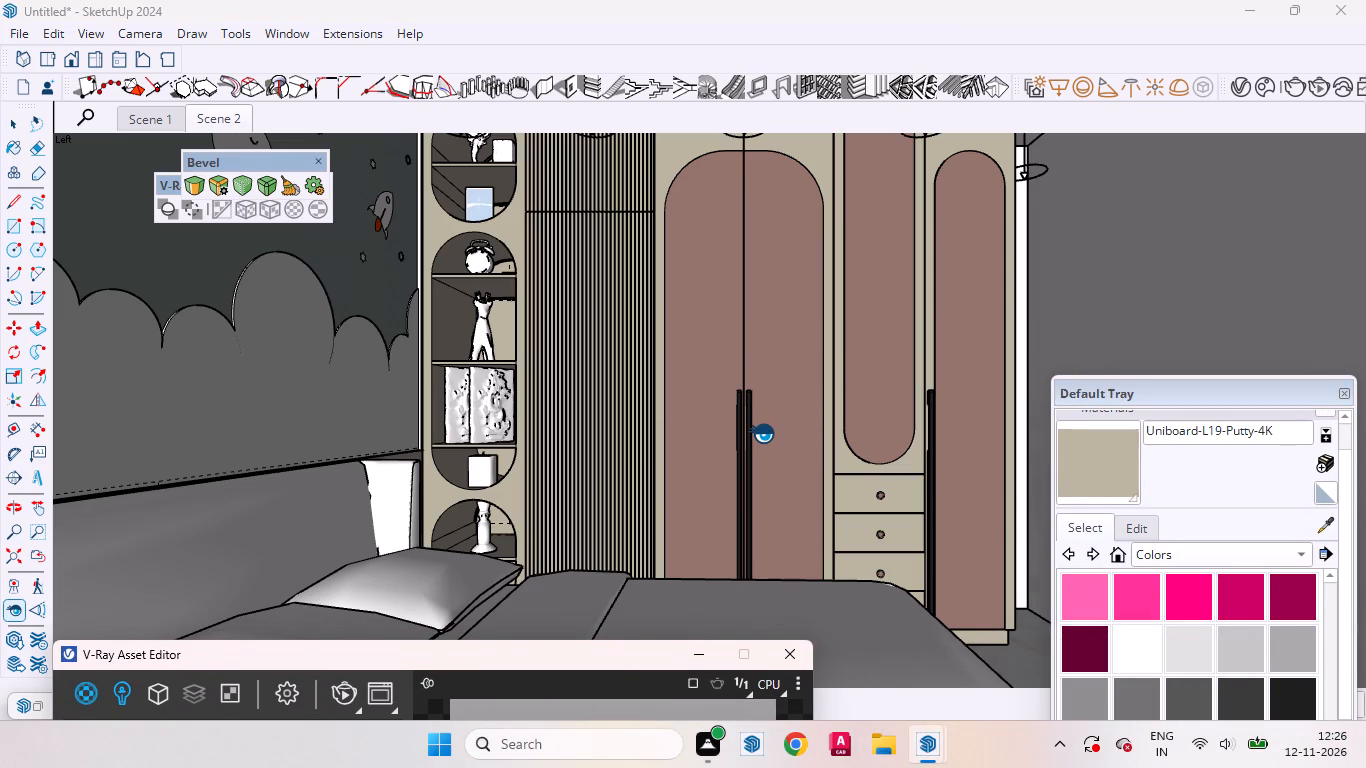
text(5')
key(Return)
drag(1248, 392, 685, 485)
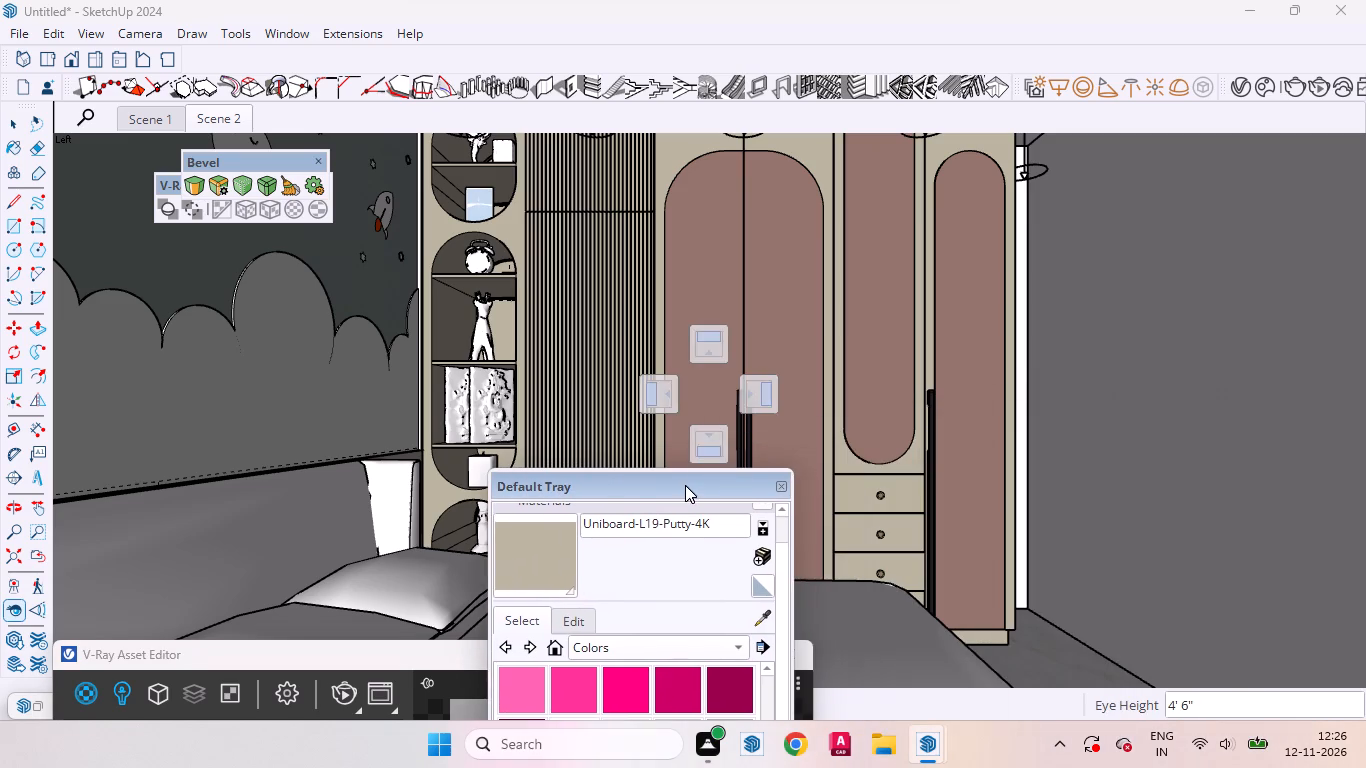
drag(685, 485, 685, 486)
key(5)
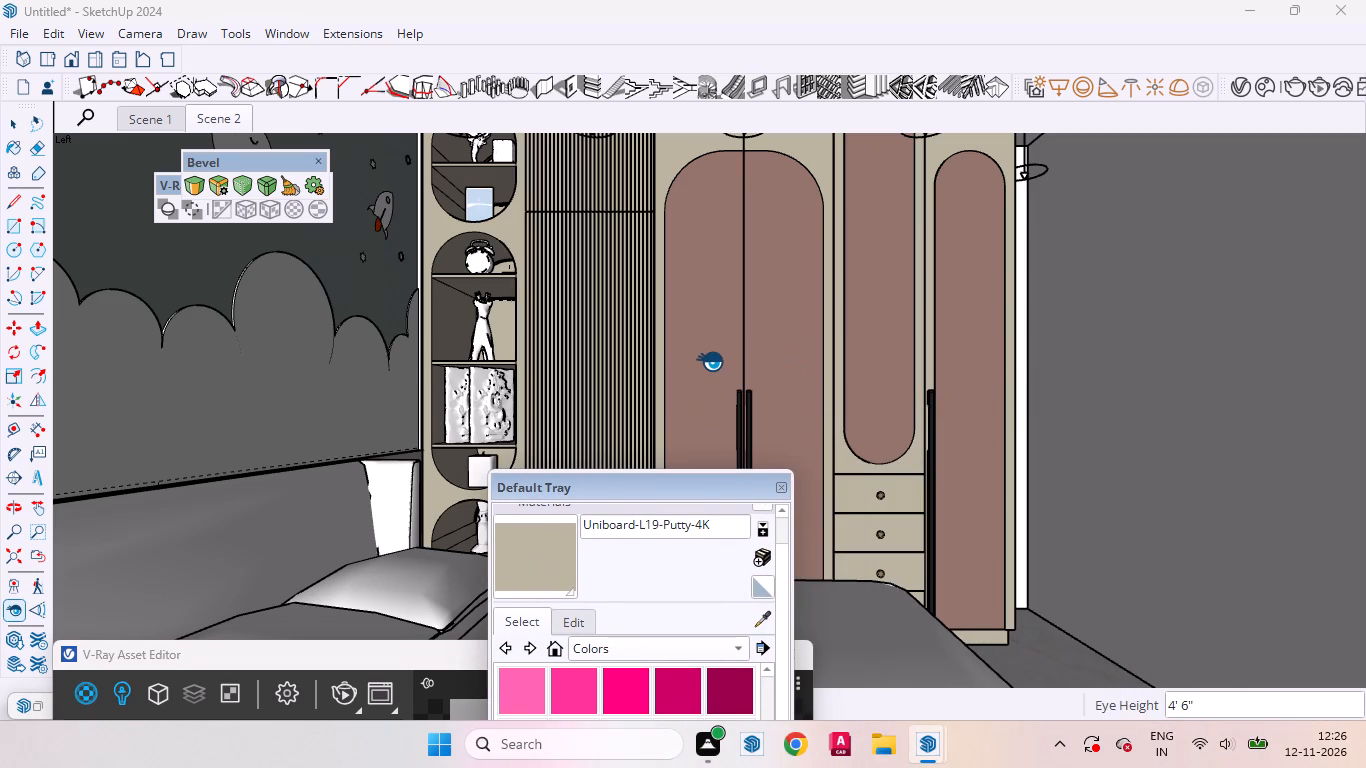
click(7, 610)
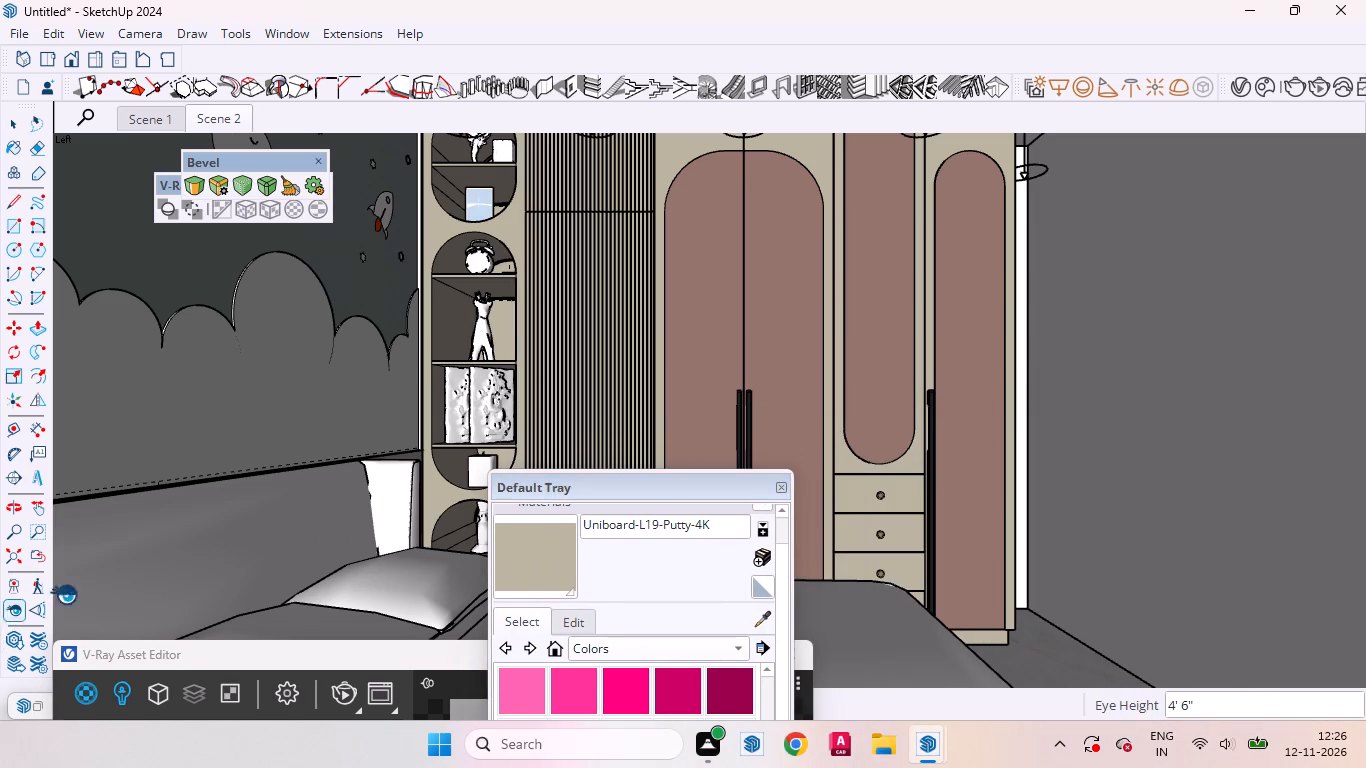
text(5')
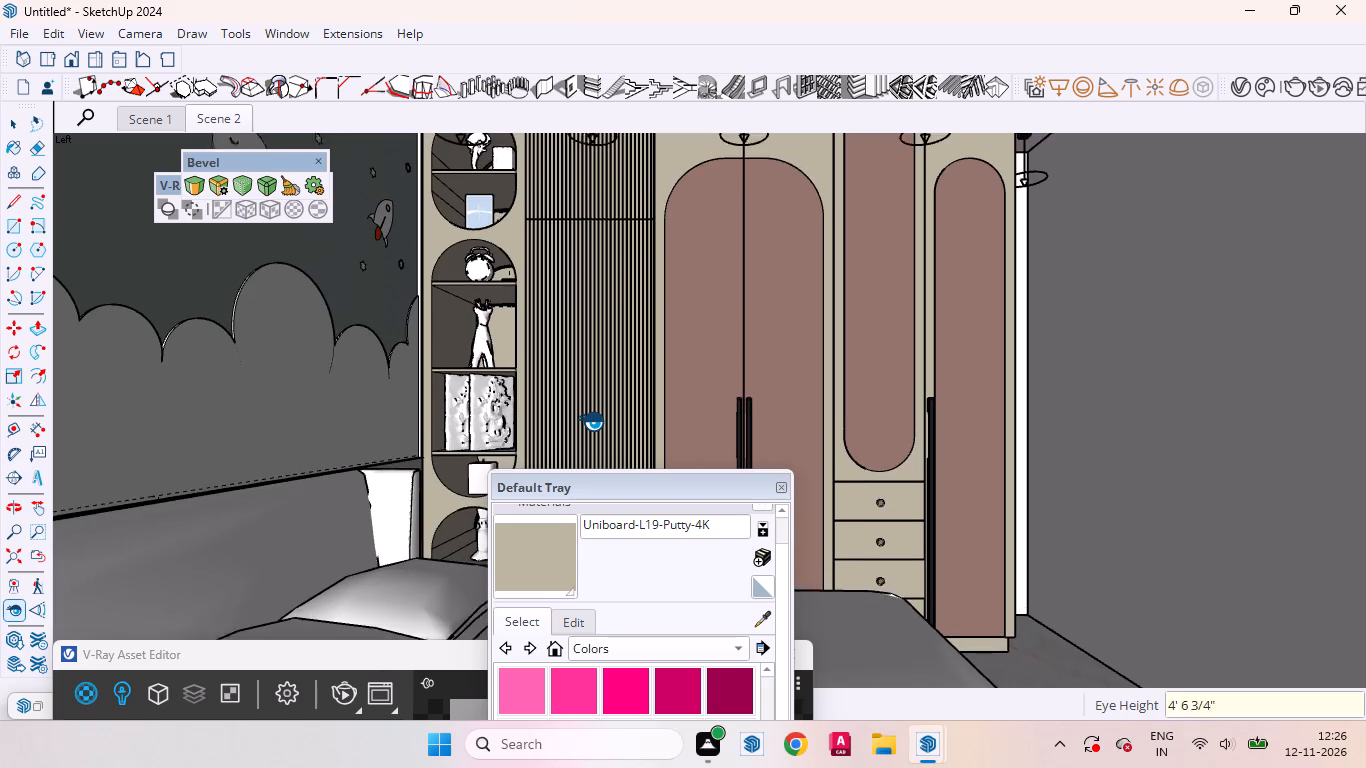
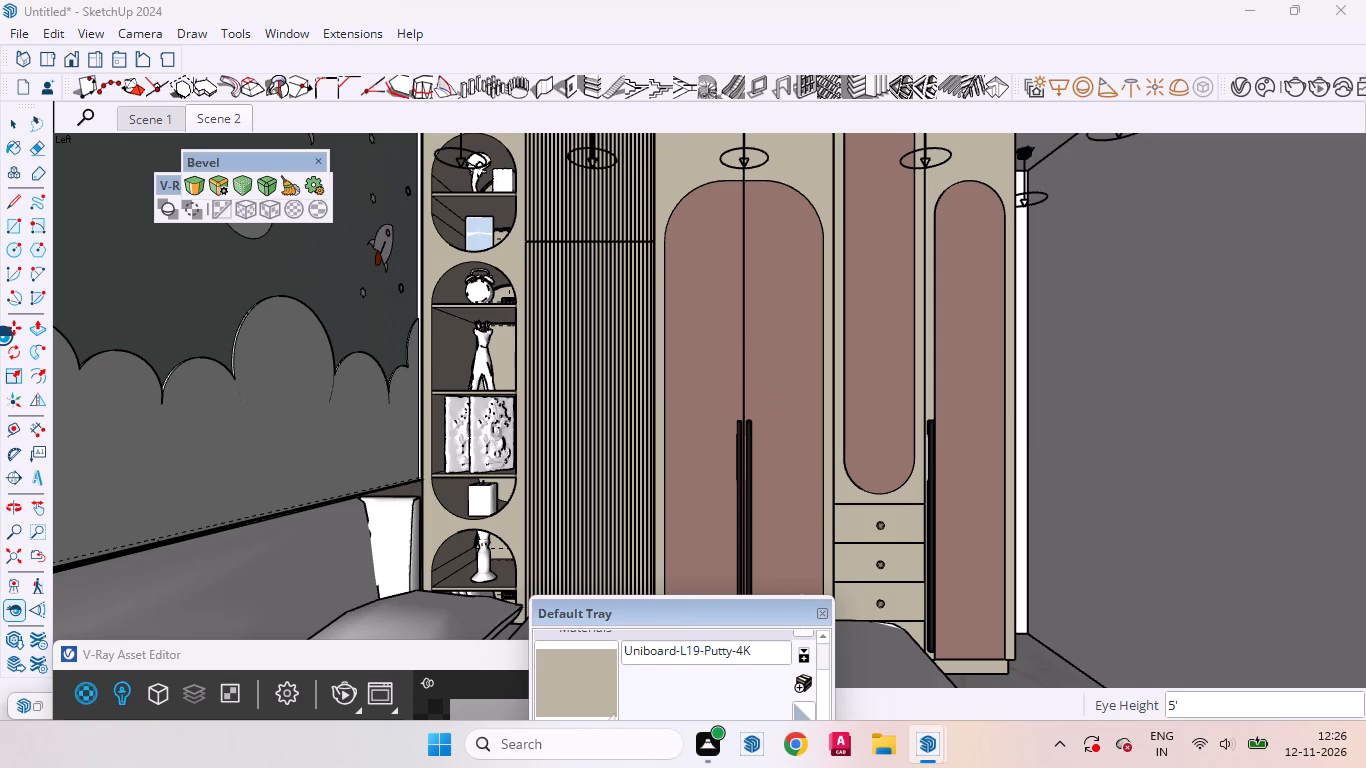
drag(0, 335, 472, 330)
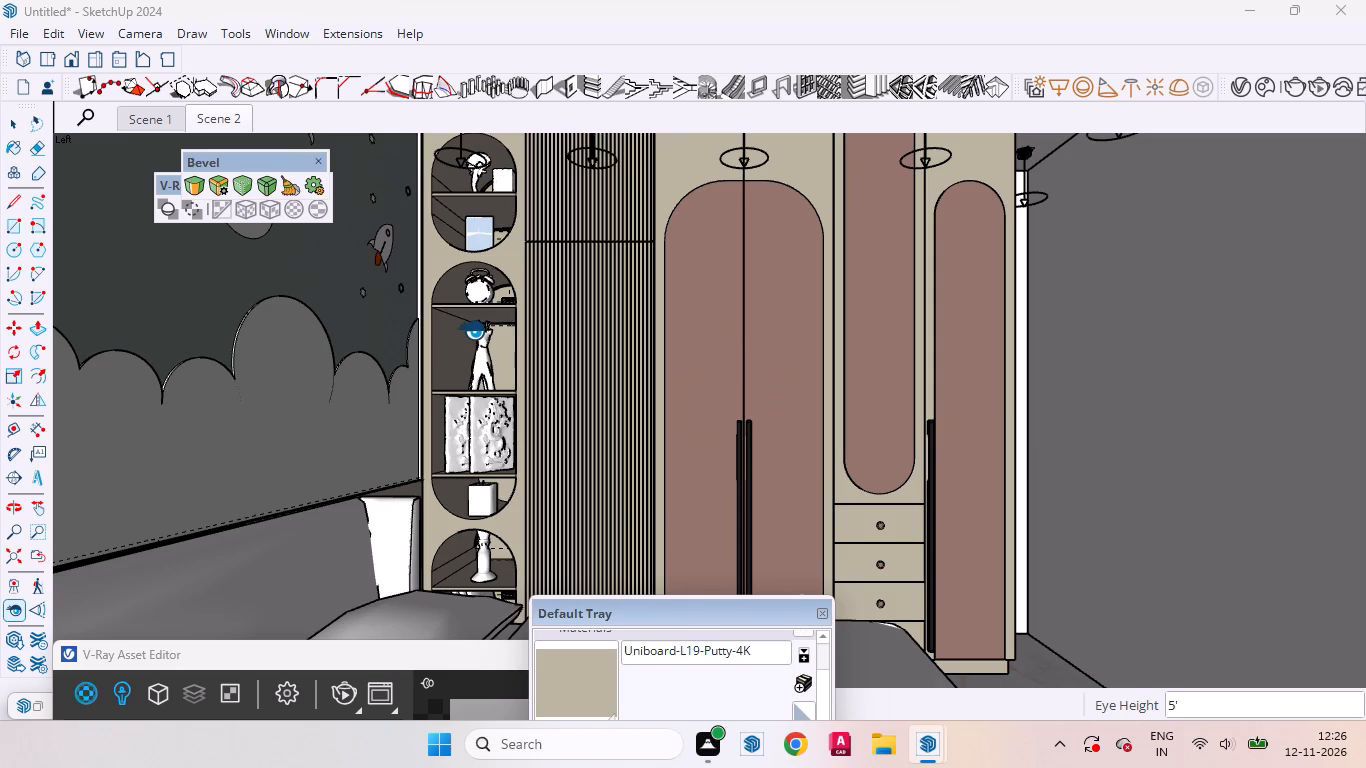
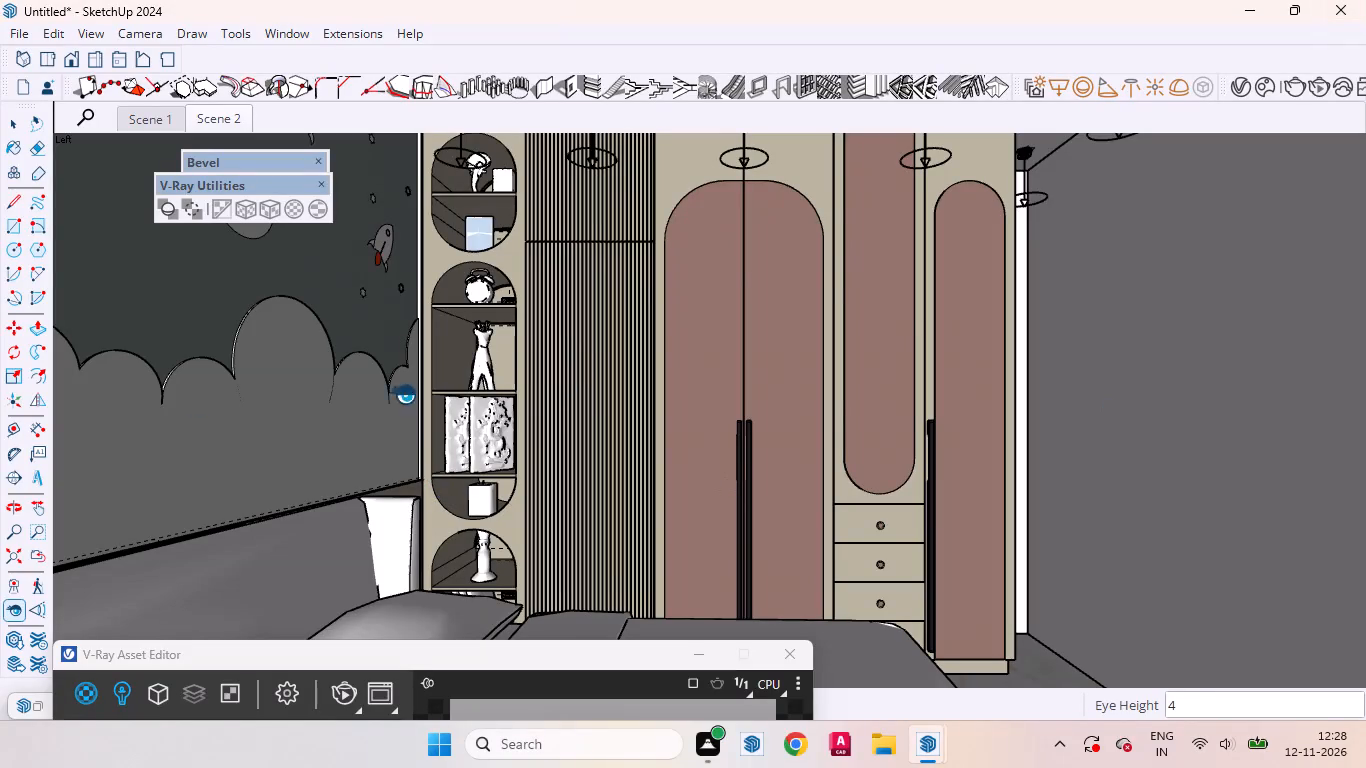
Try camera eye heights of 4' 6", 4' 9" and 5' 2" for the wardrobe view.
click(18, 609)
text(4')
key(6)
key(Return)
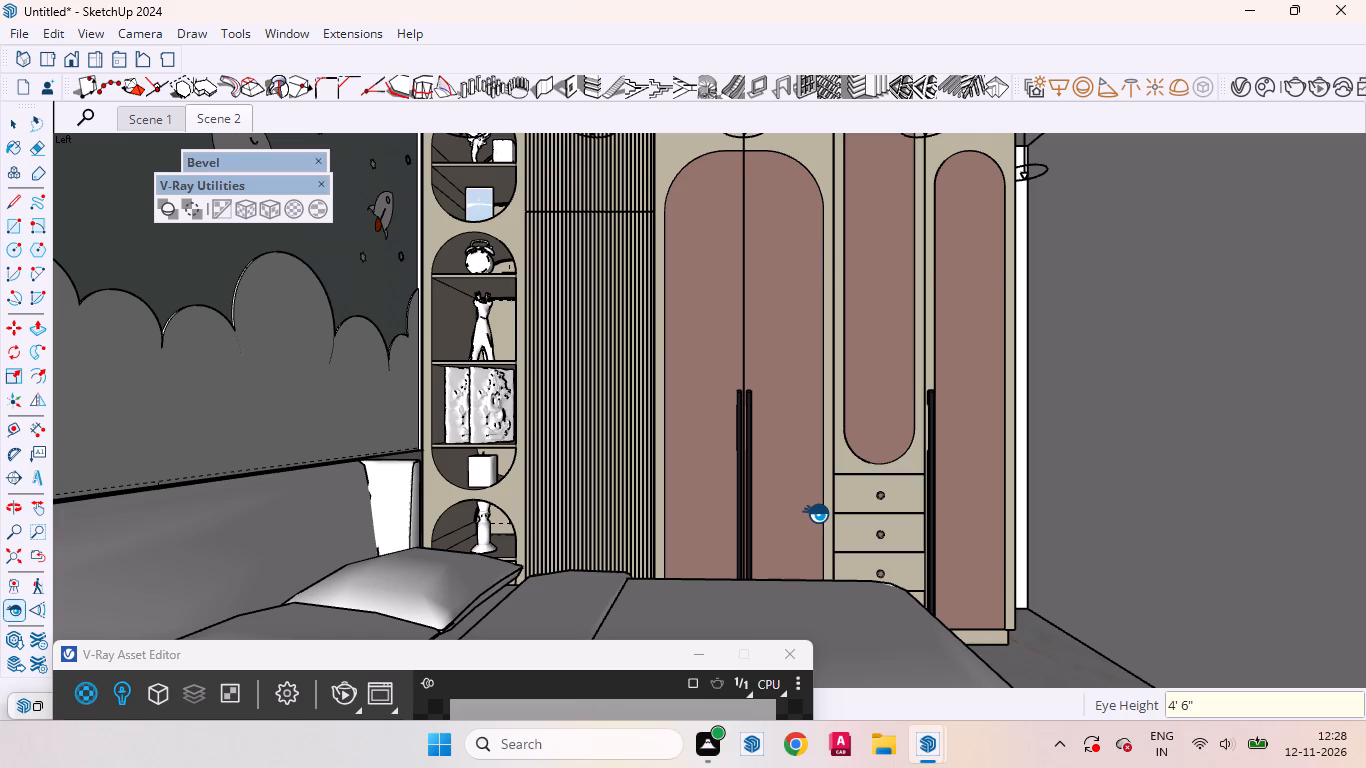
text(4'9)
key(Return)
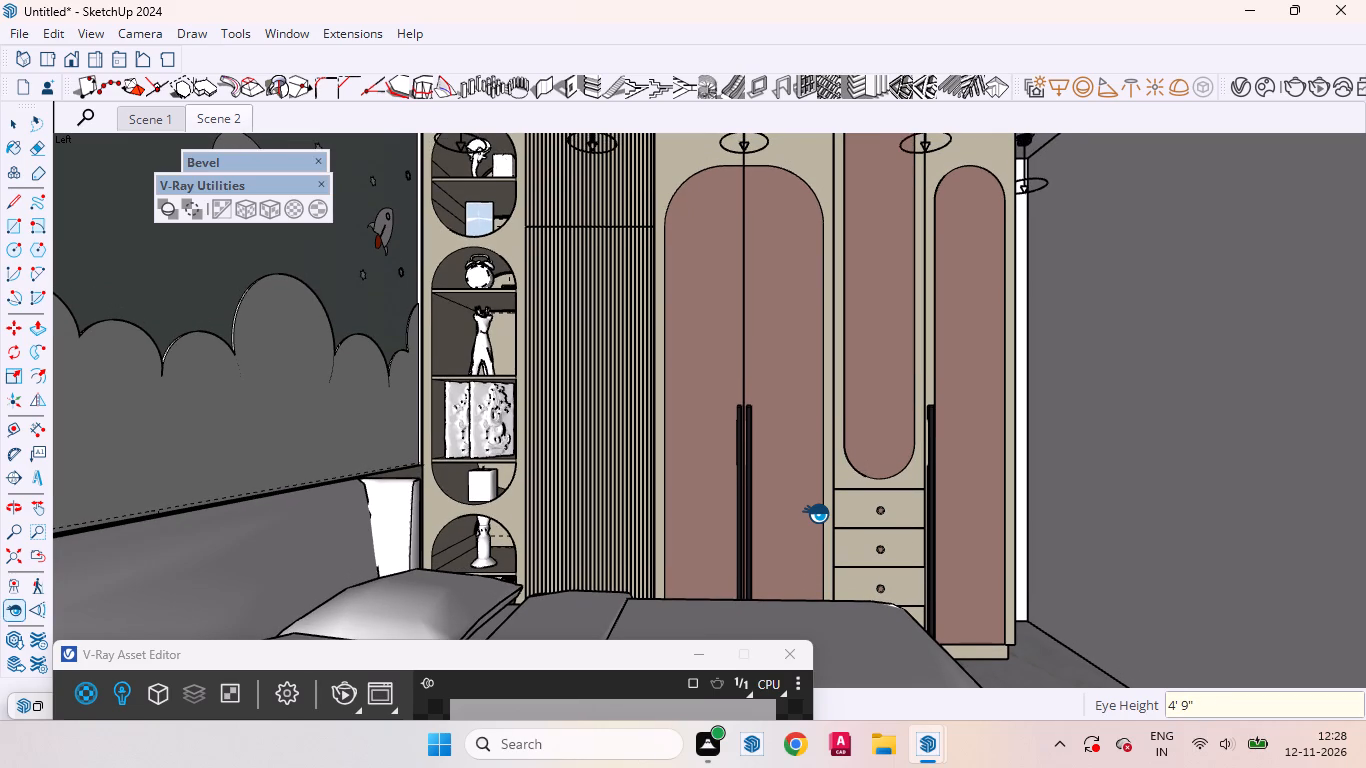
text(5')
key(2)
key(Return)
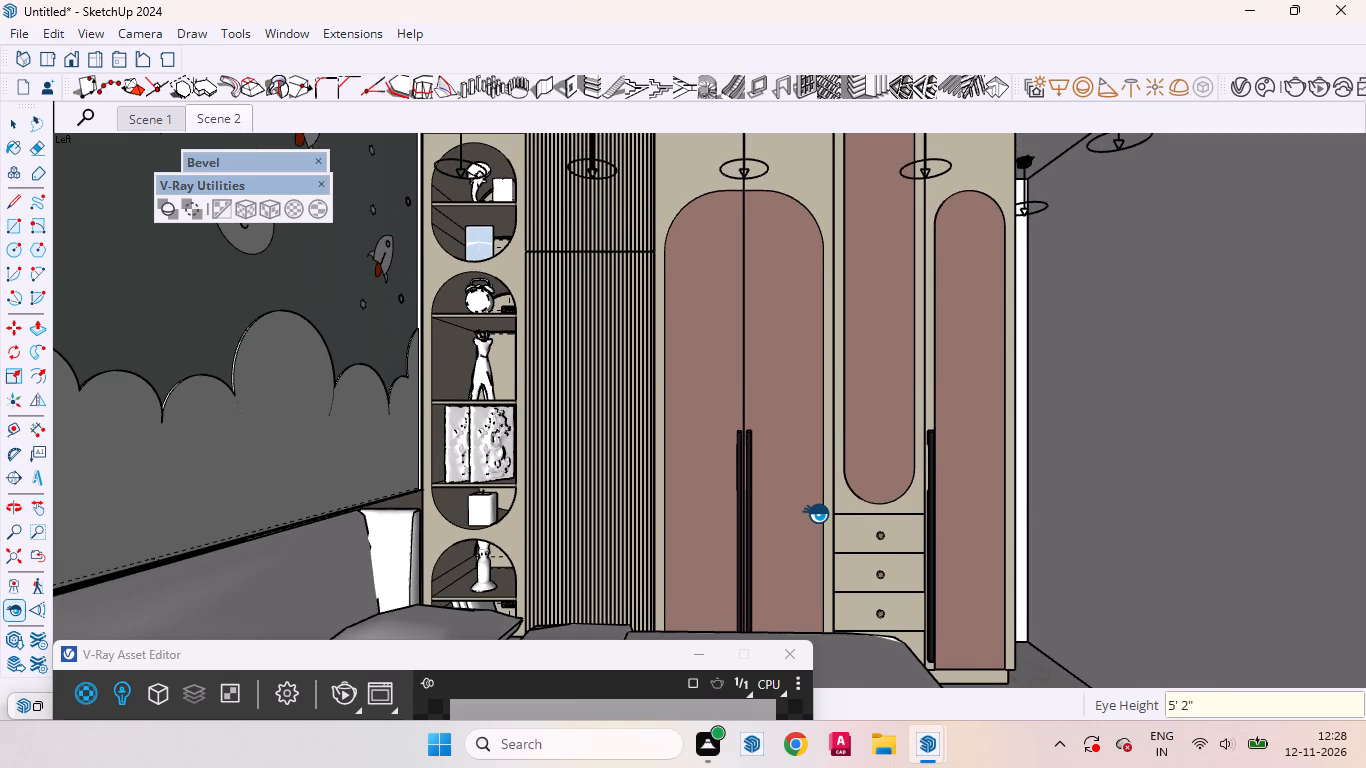
Set the camera's eye height to 5' and update Scene 2 with this view.
text(5')
key(Return)
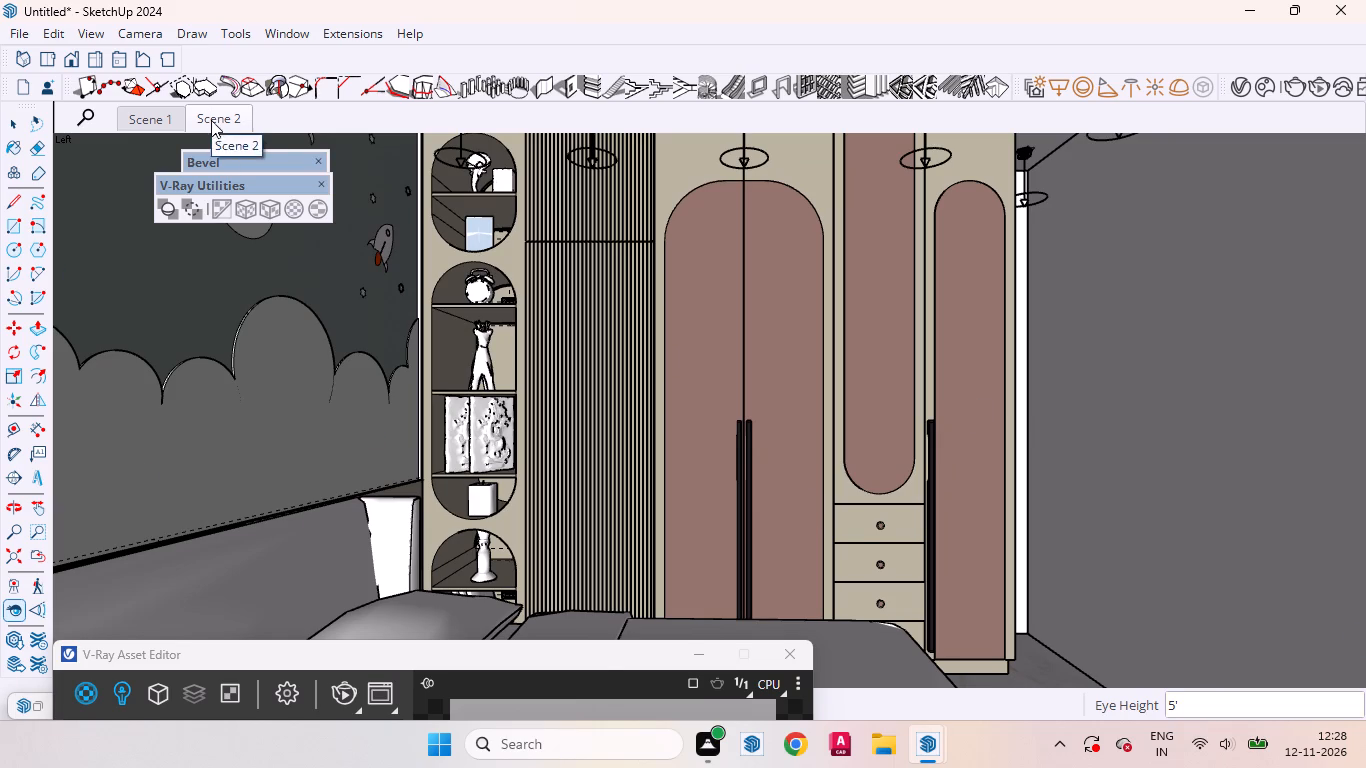
click(692, 663)
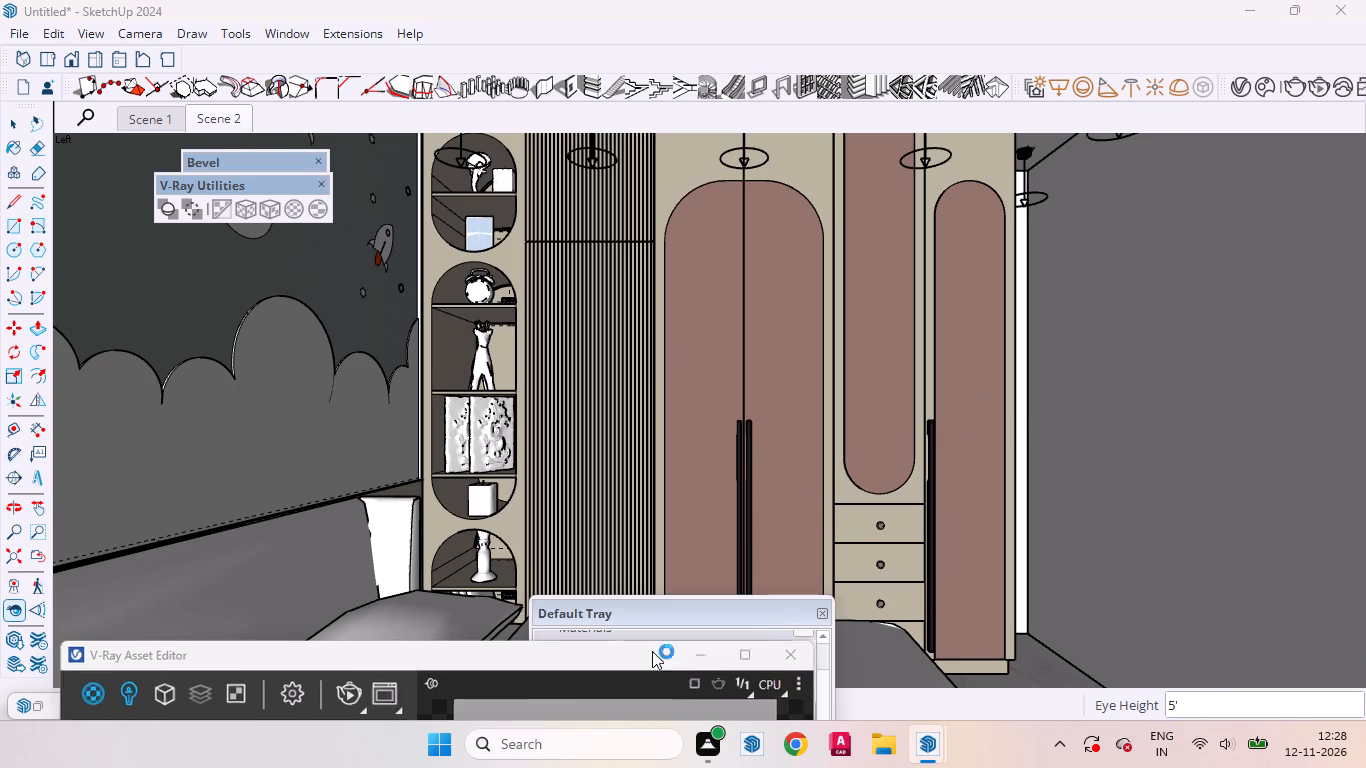
drag(686, 609, 1159, 483)
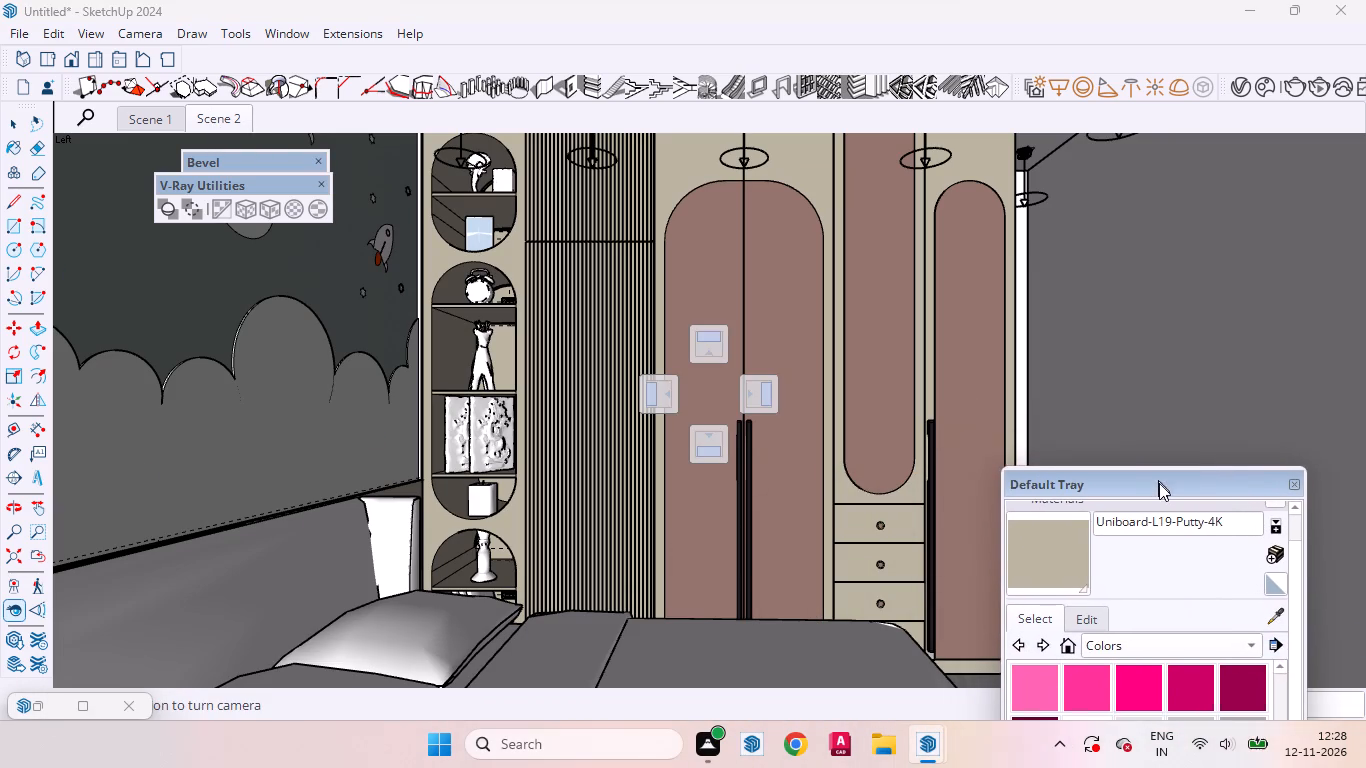
drag(1159, 483, 1192, 483)
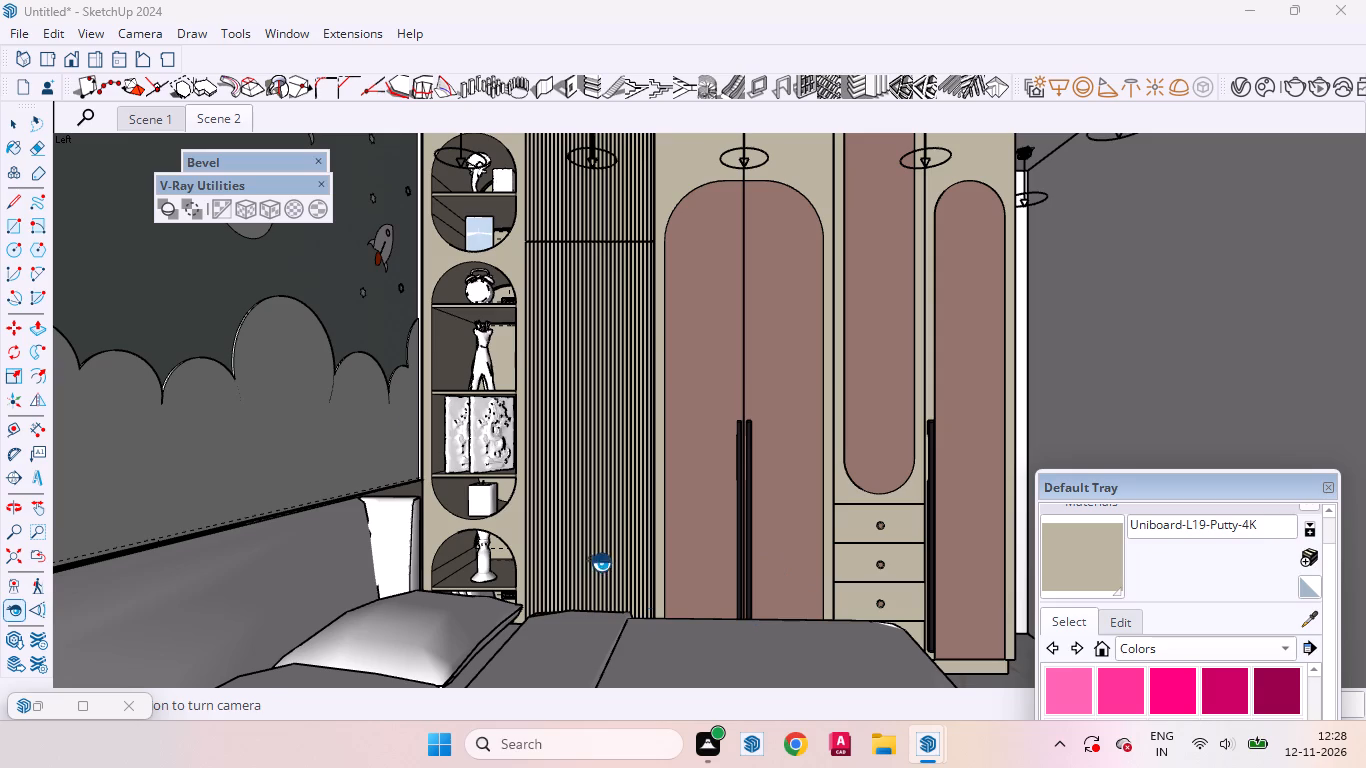
right_click(228, 114)
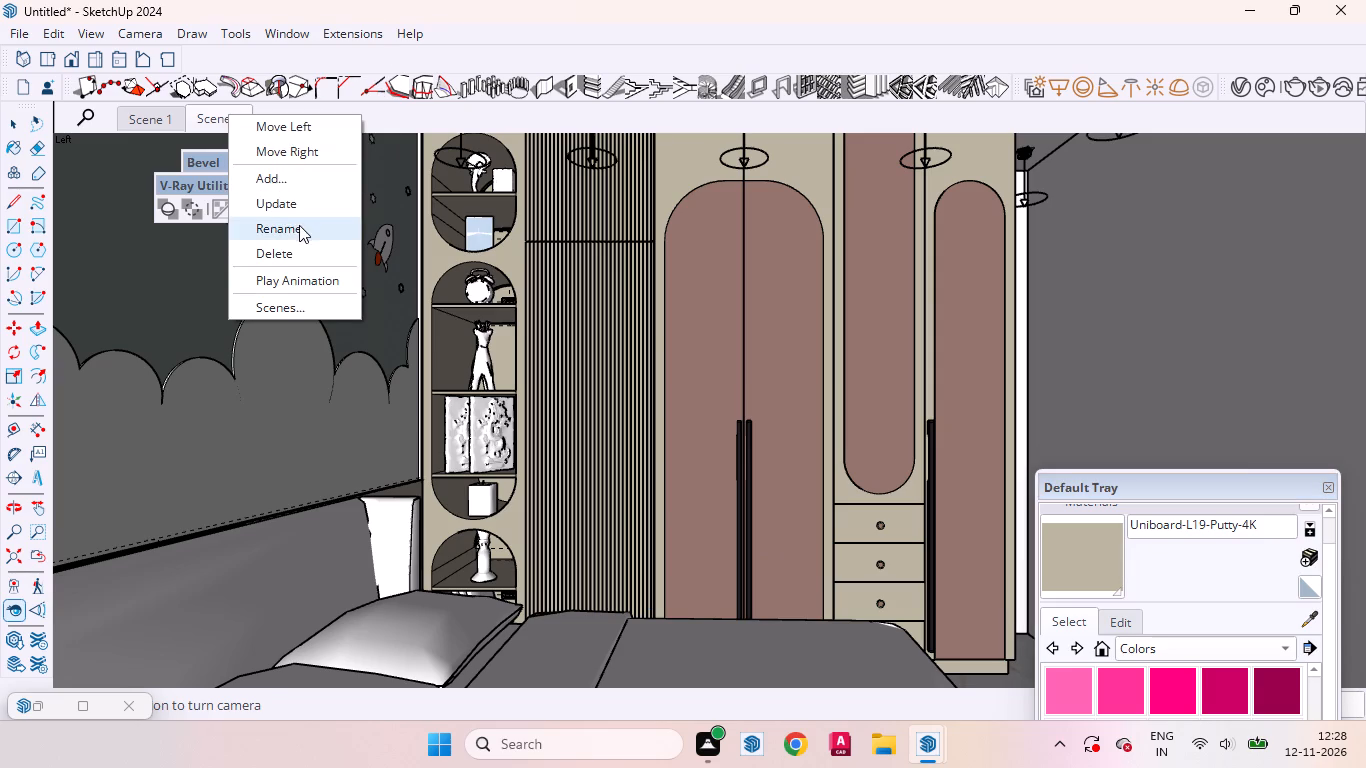
click(297, 204)
Create vertical louvres on the lower wall face behind the bed, with 6mm depth, 11/16" thickness, 13/16" spacing and front location.
drag(1164, 481, 945, 294)
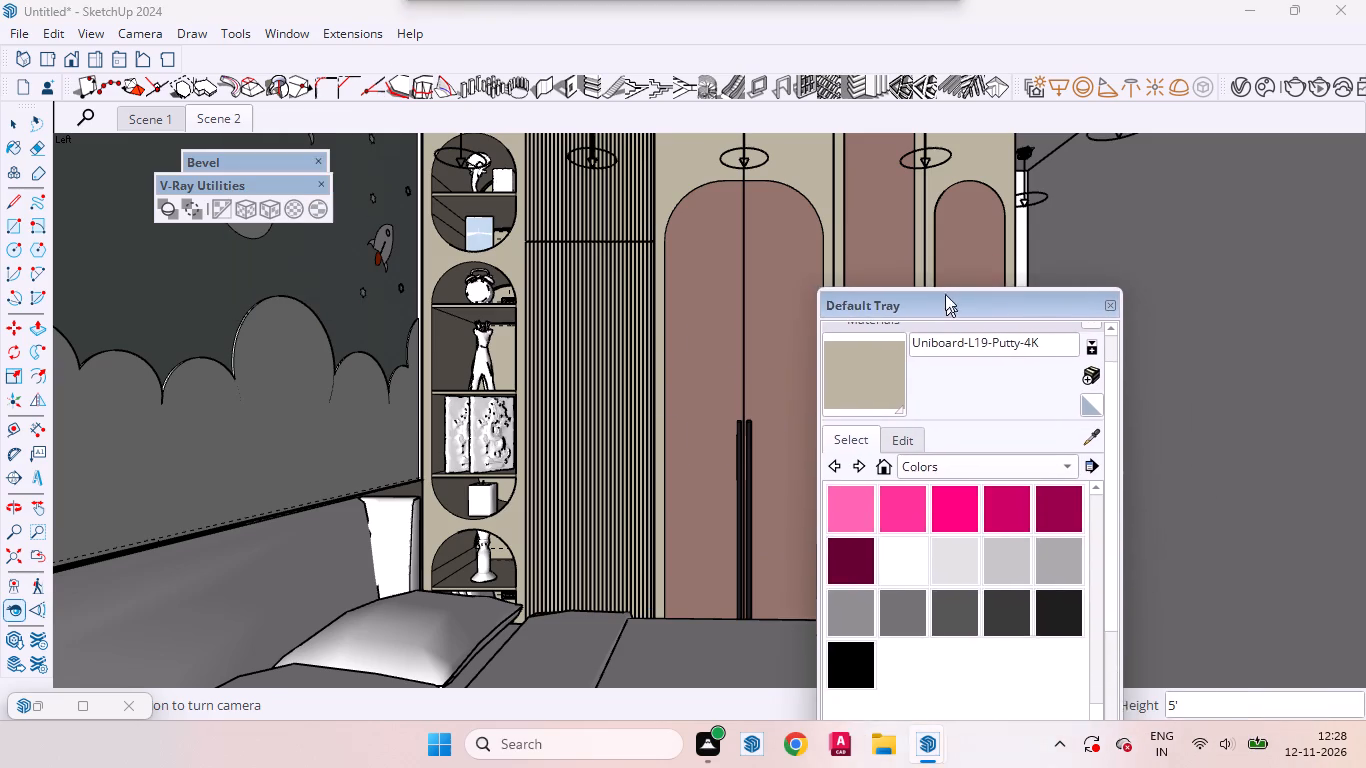
drag(945, 294, 944, 198)
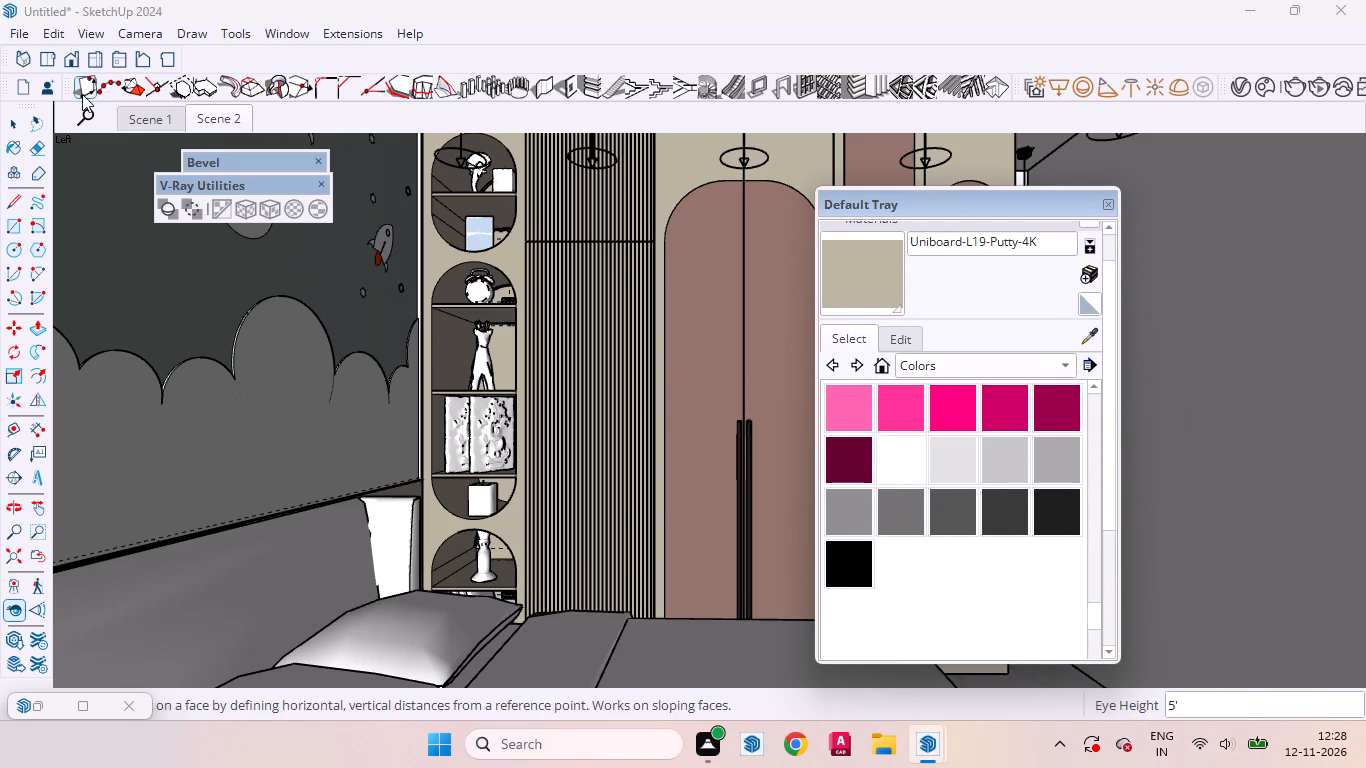
key(space)
middle_drag(593, 410, 432, 513)
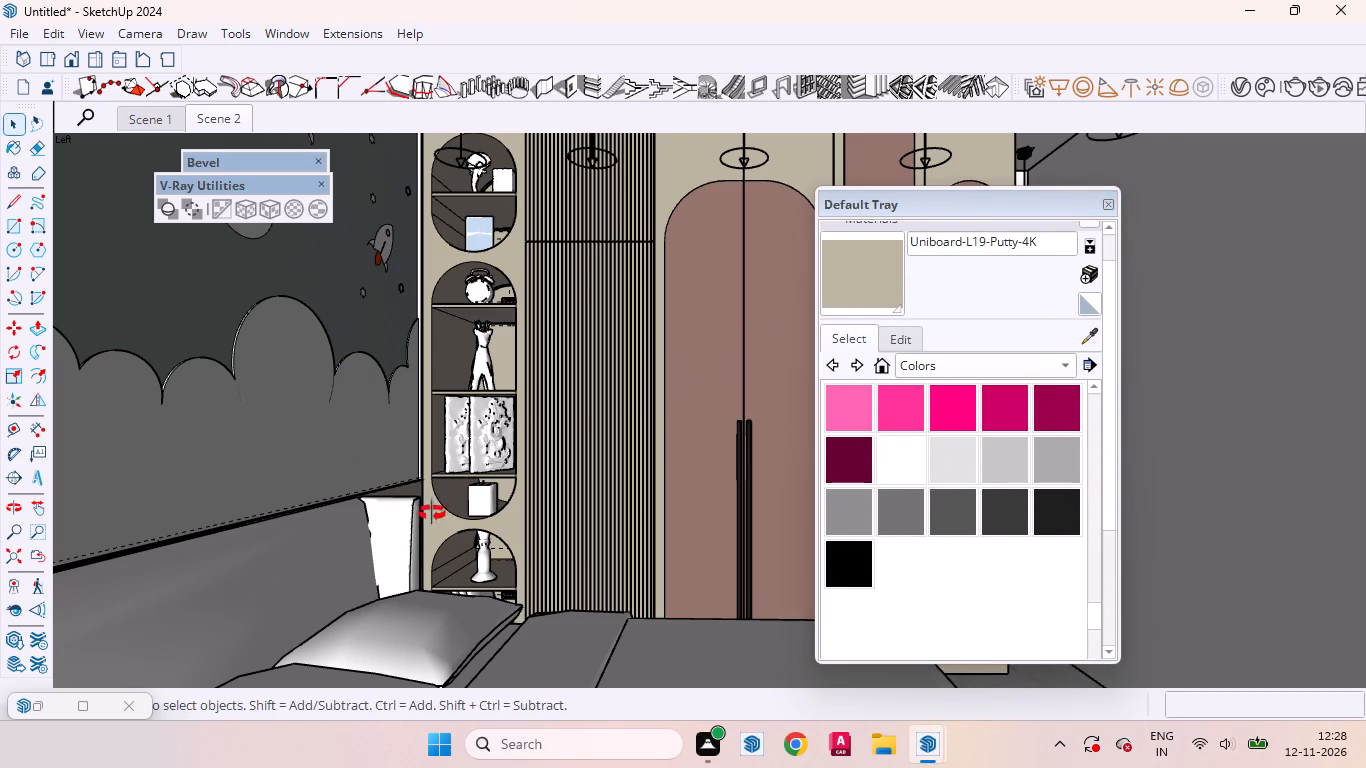
middle_drag(432, 513, 402, 451)
scroll(546, 345, down, 12)
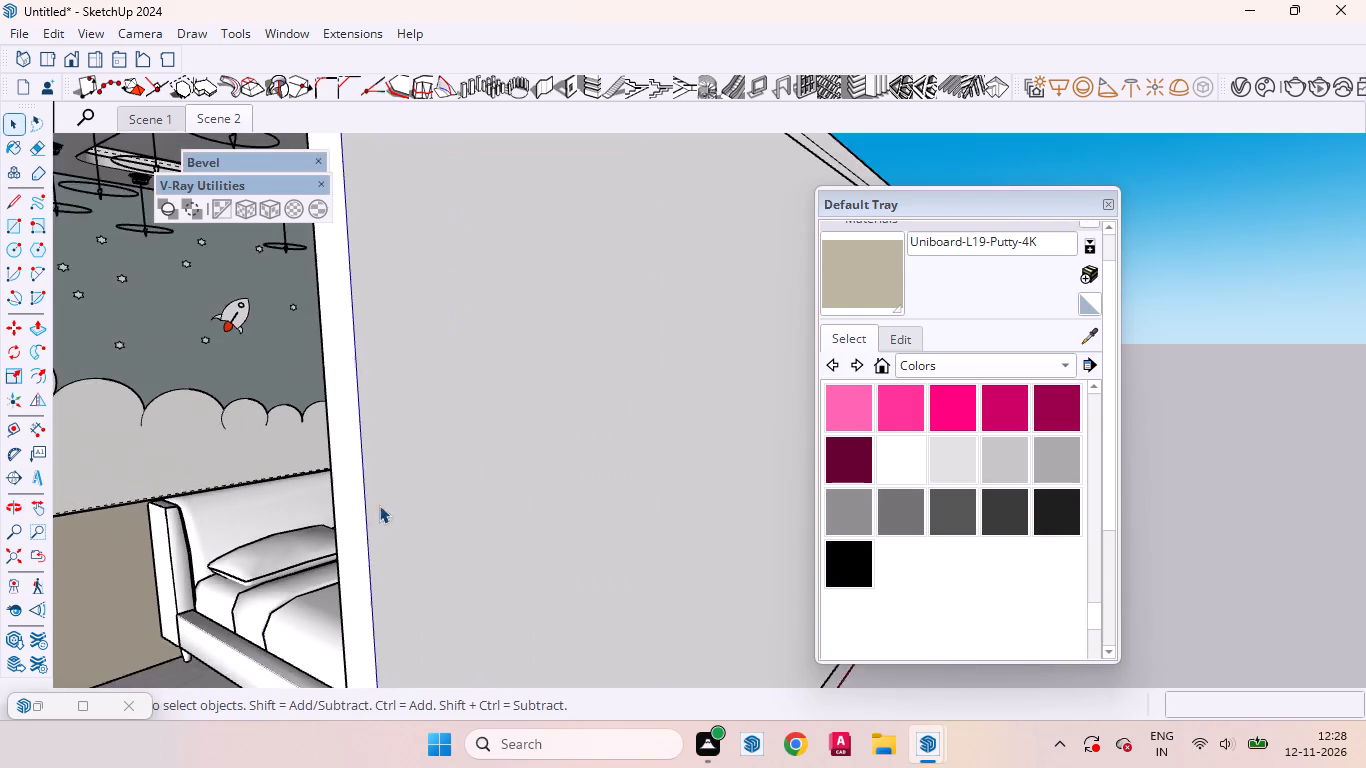
scroll(379, 505, down, 8)
middle_drag(232, 536, 359, 512)
scroll(136, 573, up, 2)
scroll(424, 496, down, 7)
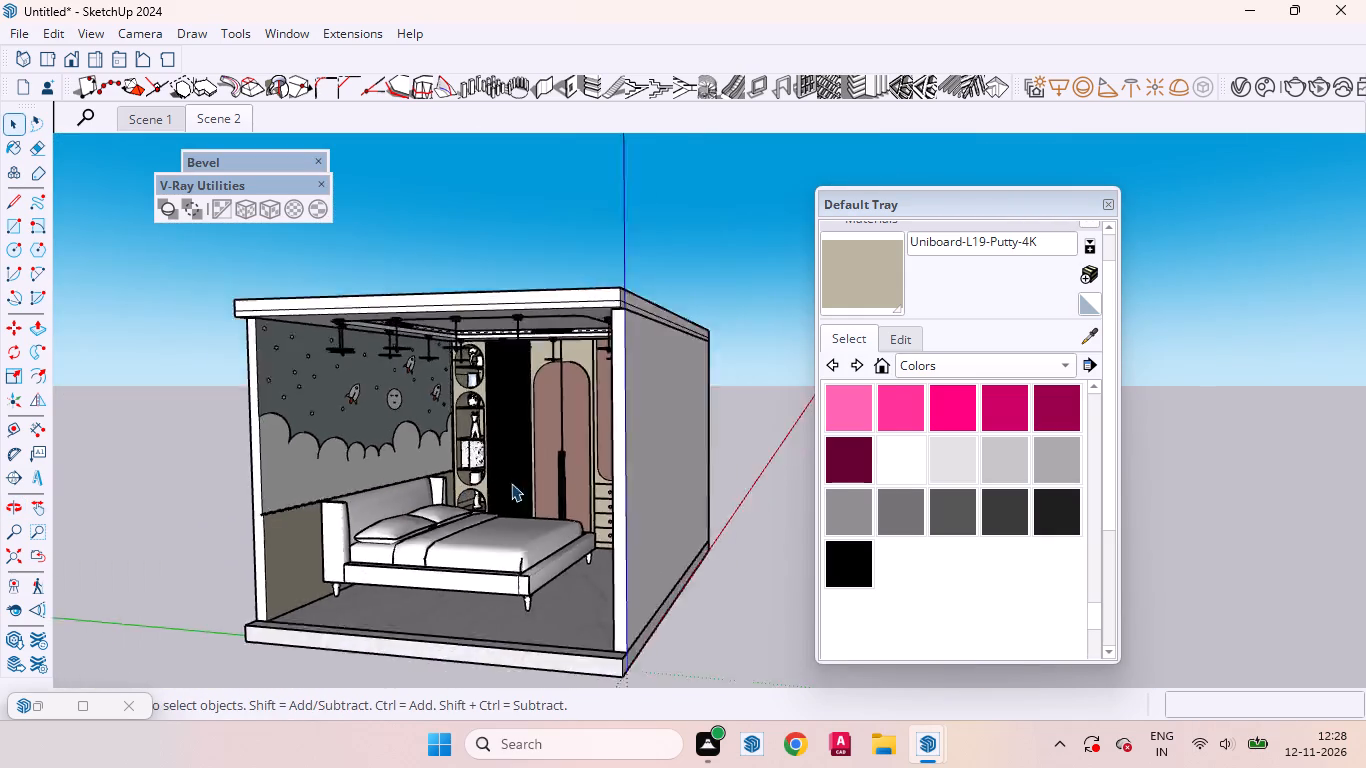
scroll(511, 483, down, 2)
scroll(339, 550, up, 12)
click(412, 497)
triple_click(406, 499)
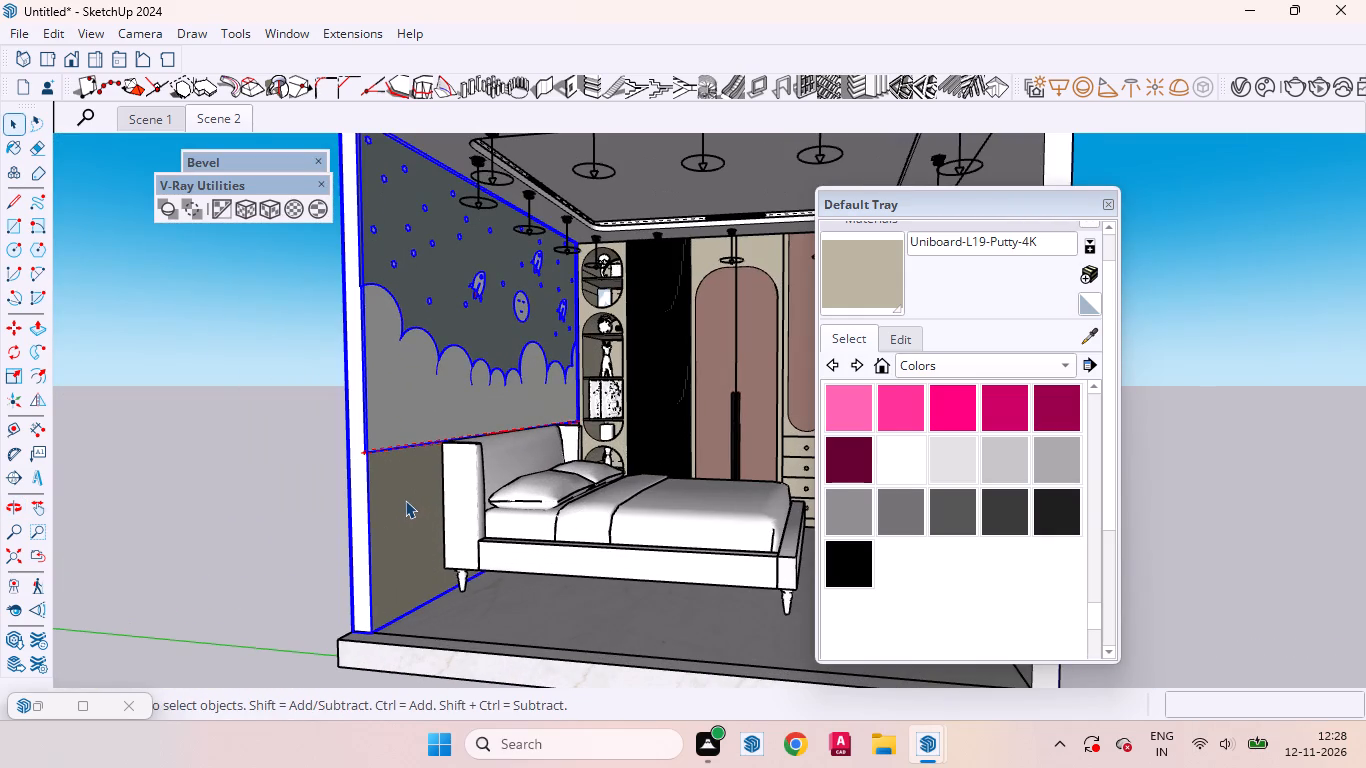
click(402, 498)
click(403, 497)
click(403, 528)
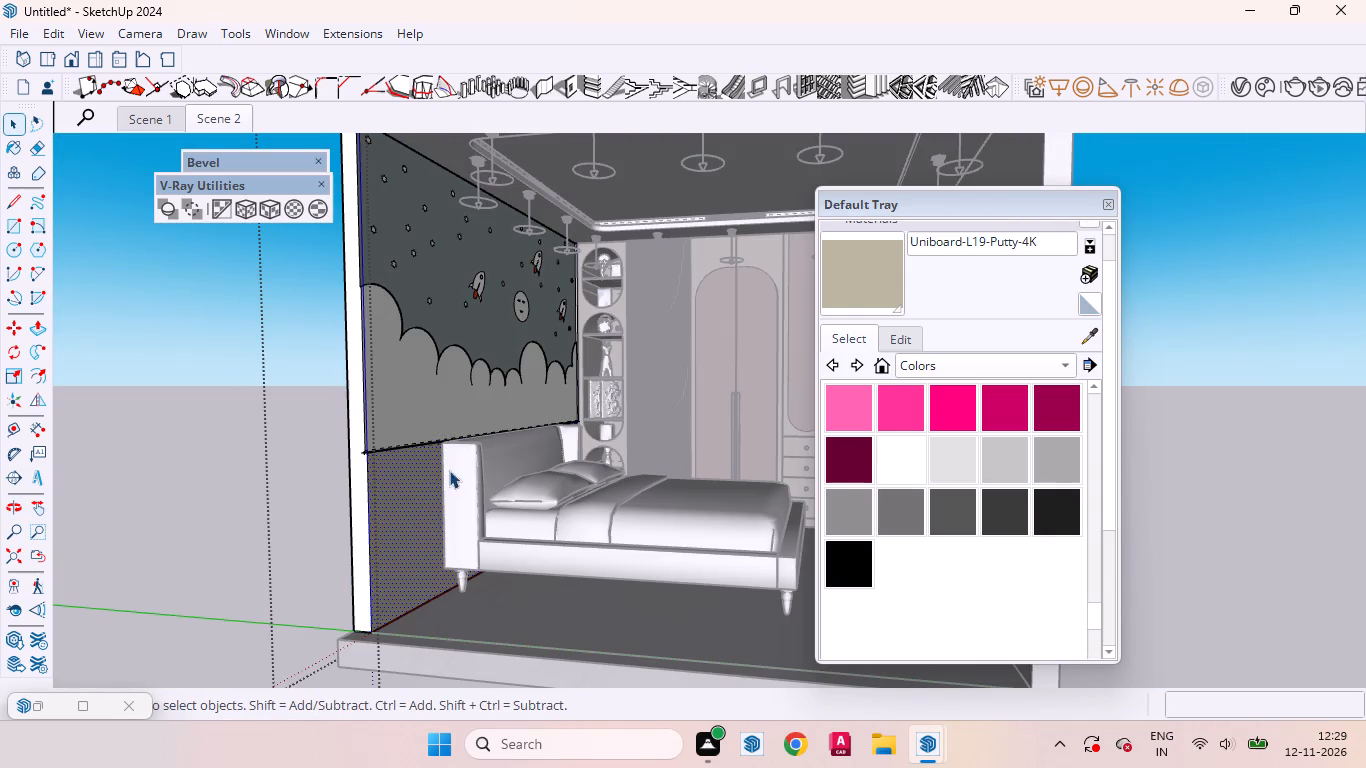
click(866, 82)
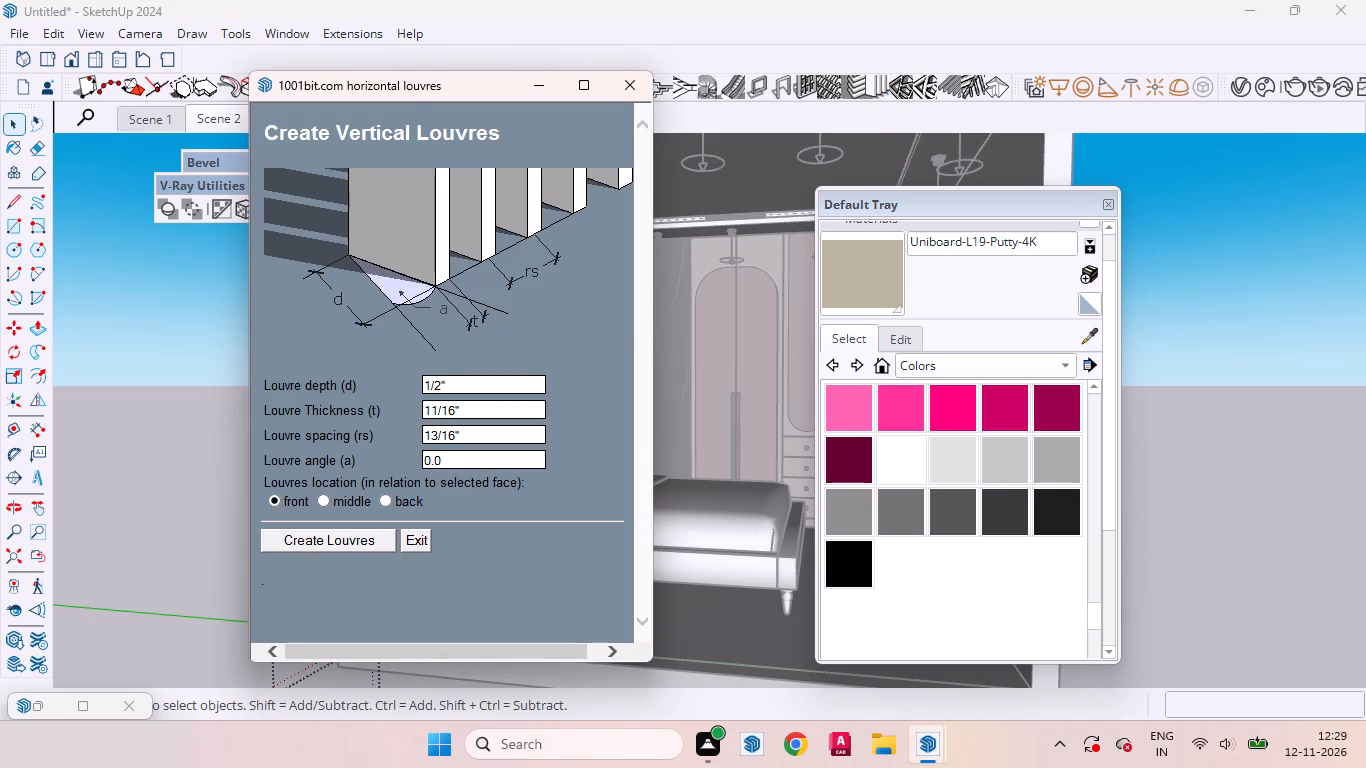
click(461, 387)
drag(451, 390, 437, 398)
drag(455, 383, 427, 386)
key(BackSpace)
text(6mm)
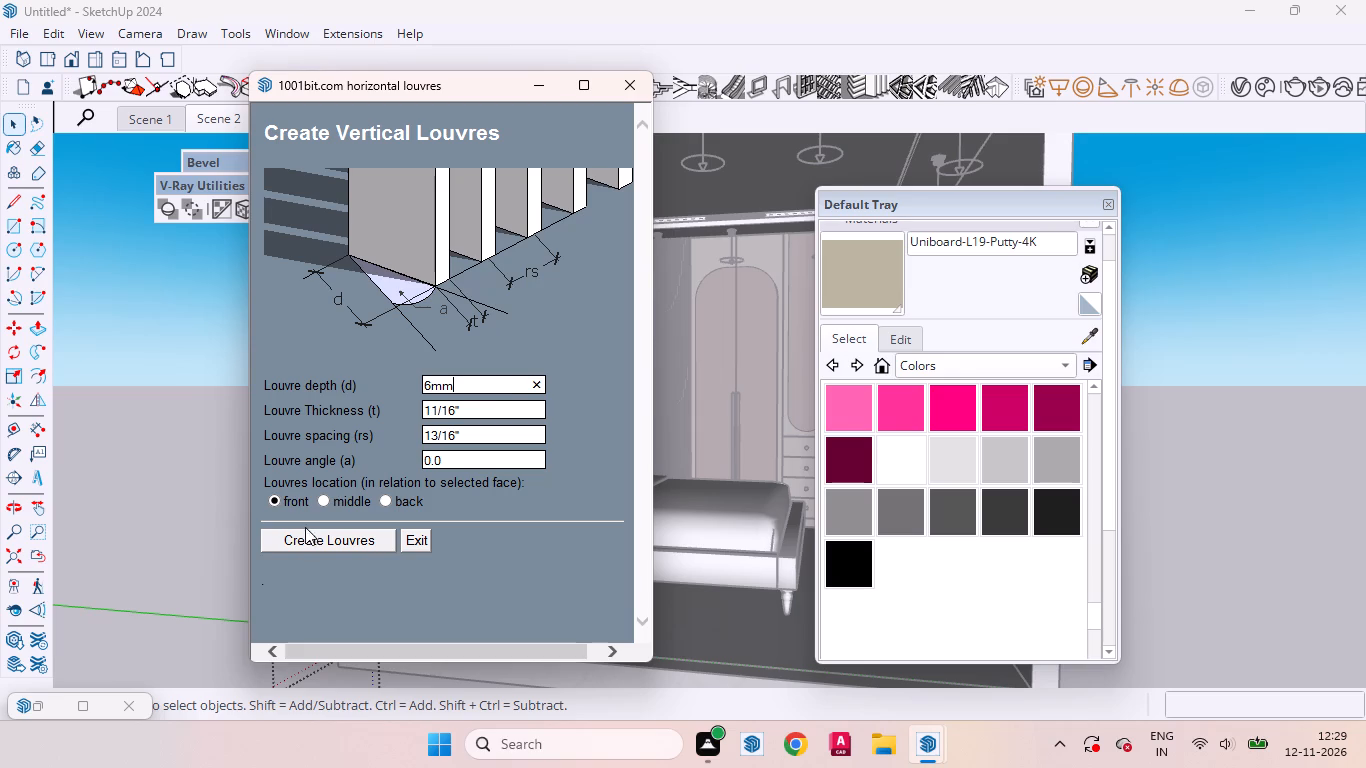
click(316, 534)
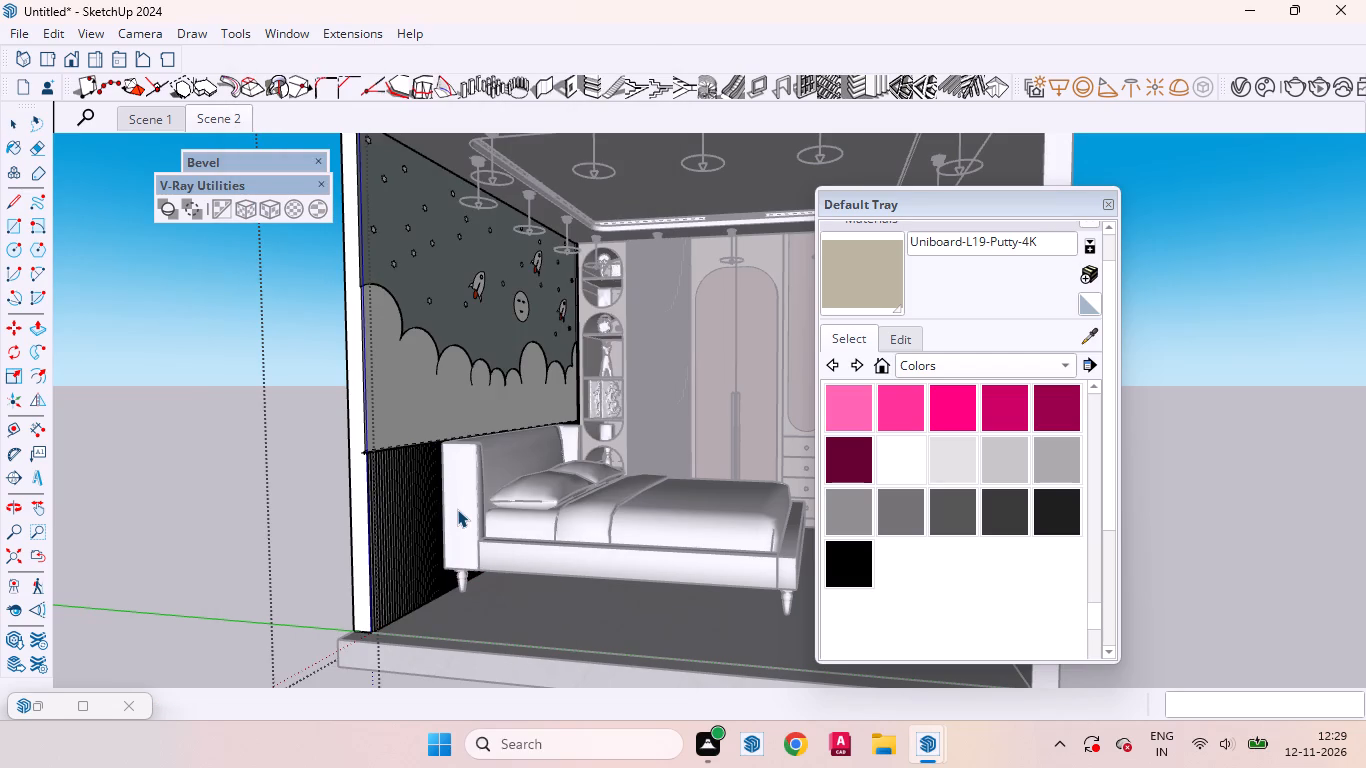
Paint the new wall louvres behind the bed with the Uniboard-L19-Putty-4K material and check their edges up close.
scroll(468, 477, up, 10)
middle_drag(376, 519, 270, 524)
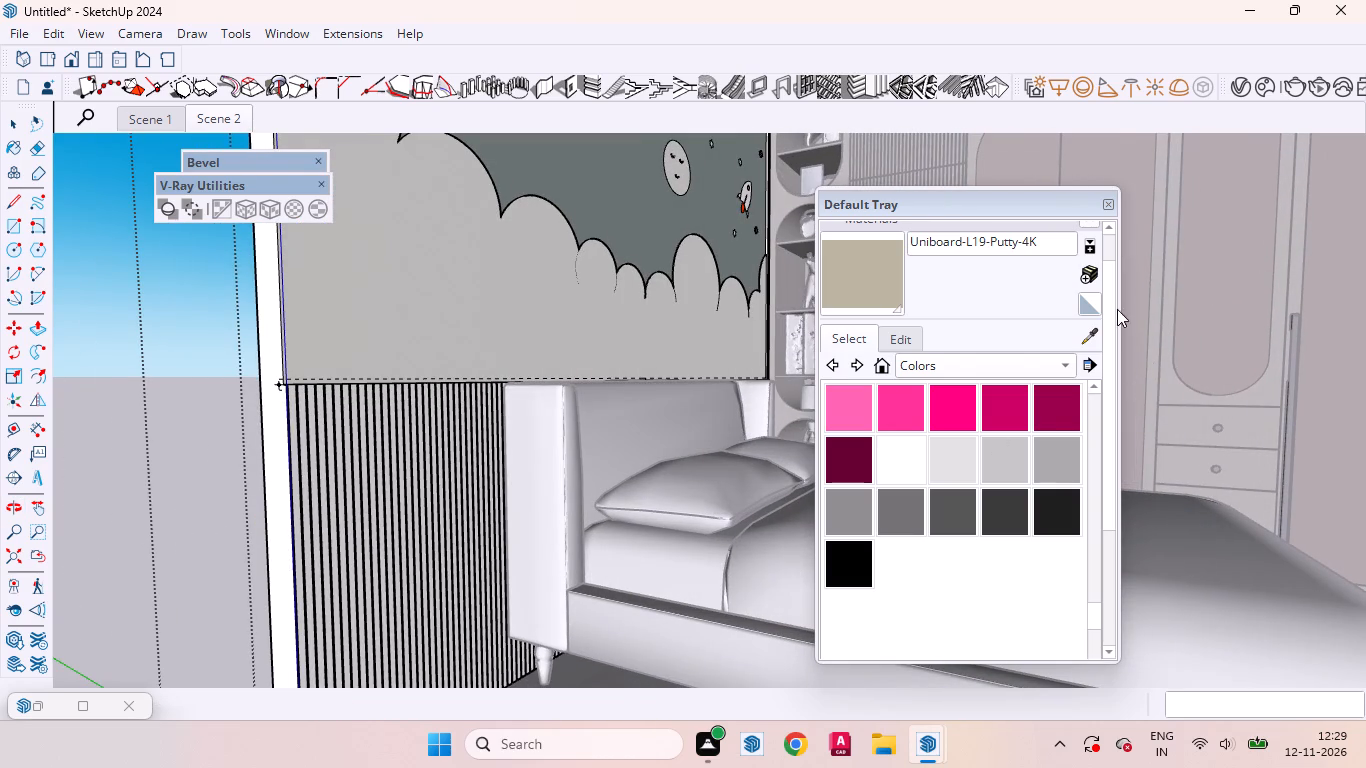
click(1093, 332)
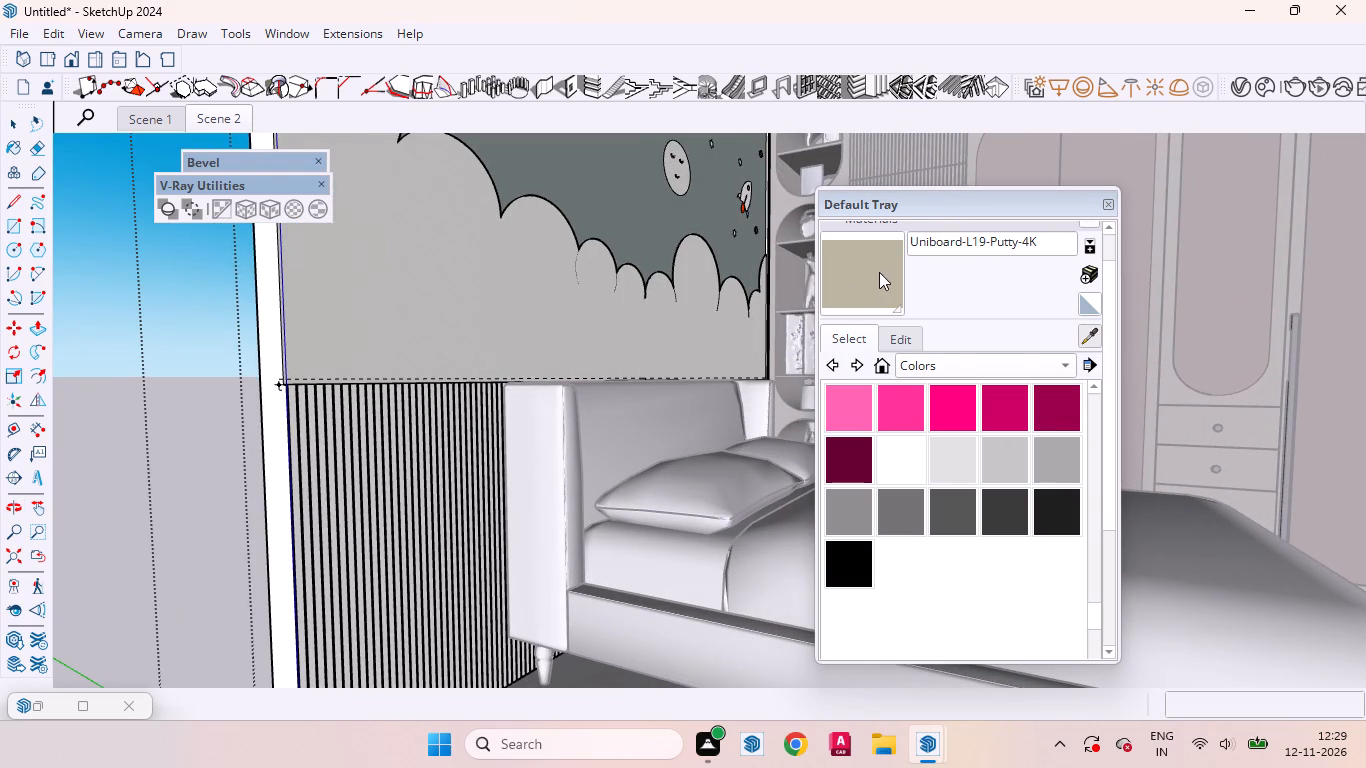
click(879, 272)
scroll(289, 410, up, 12)
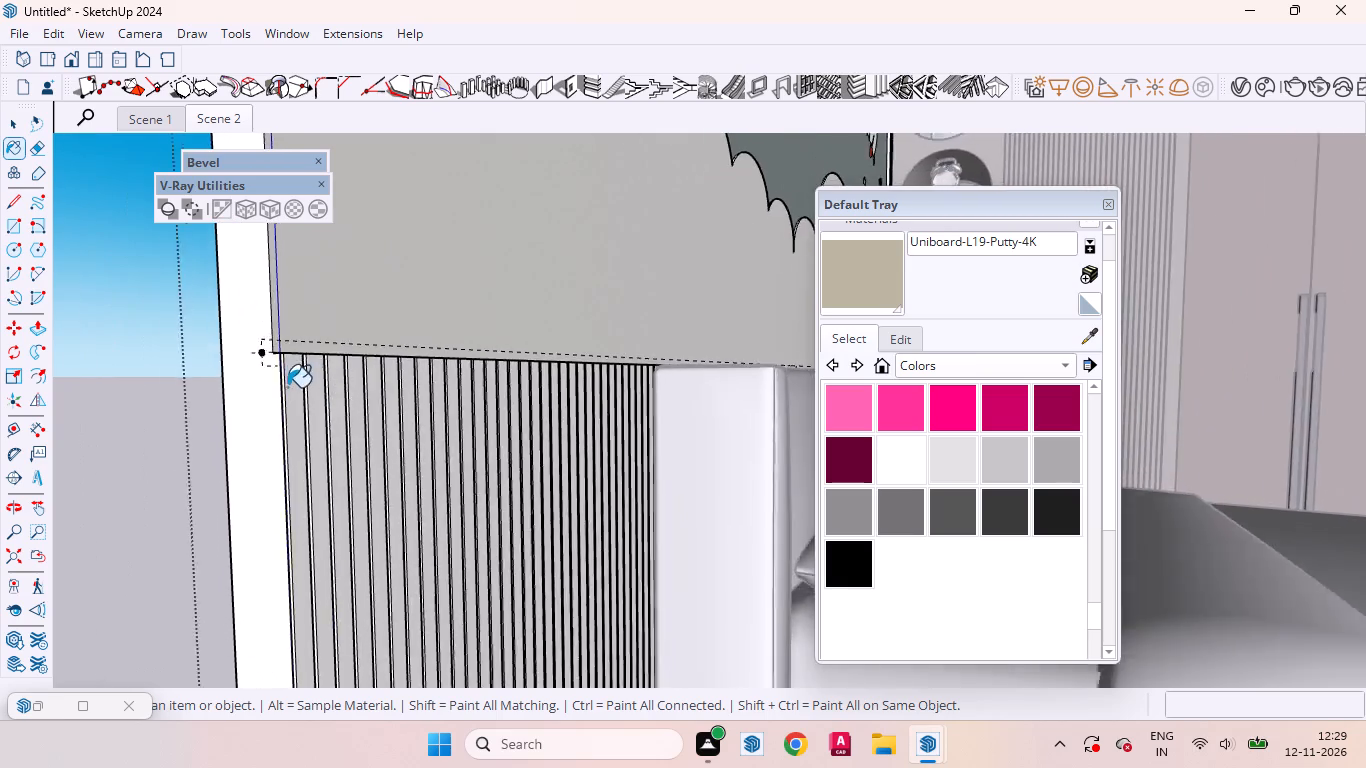
scroll(287, 387, up, 10)
middle_drag(295, 387, 187, 477)
click(307, 329)
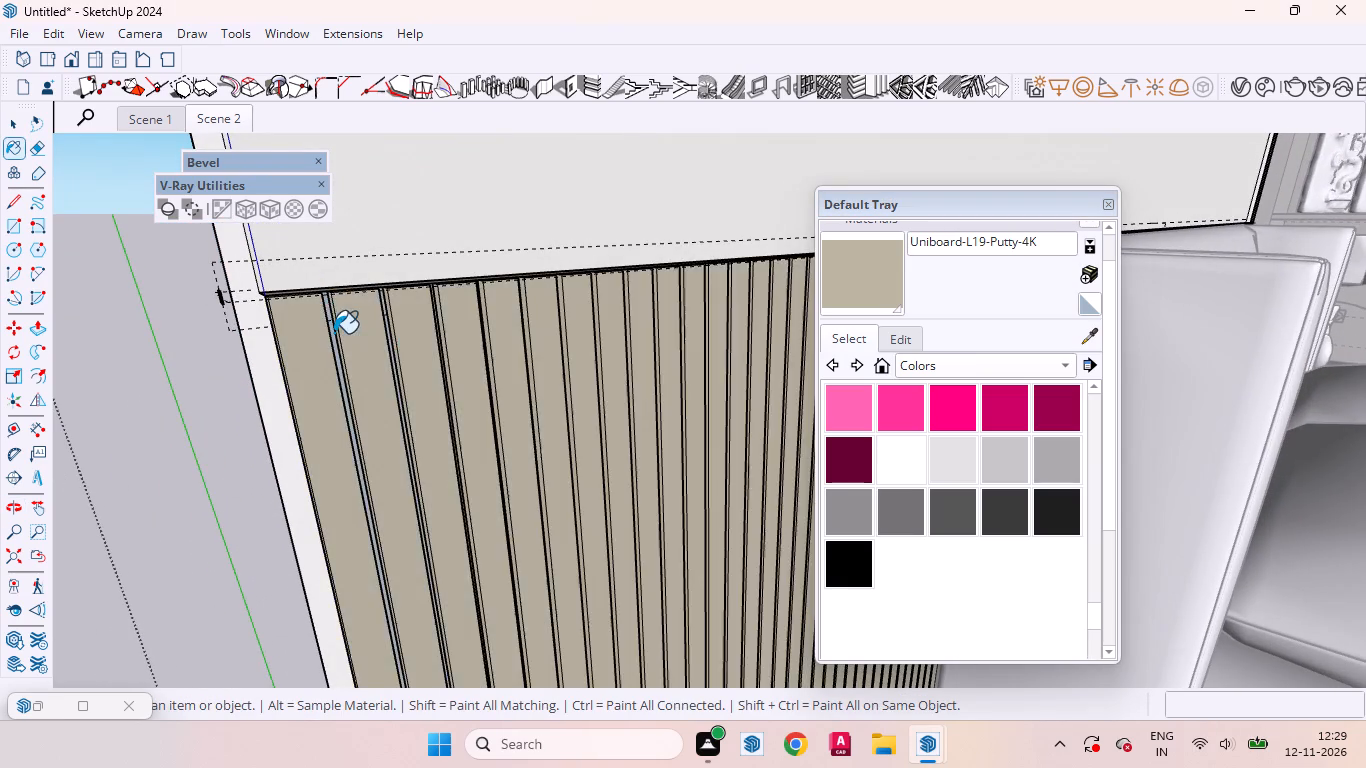
scroll(330, 321, up, 11)
middle_drag(322, 303, 473, 366)
scroll(597, 331, down, 2)
scroll(599, 328, up, 1)
scroll(600, 324, down, 5)
click(15, 120)
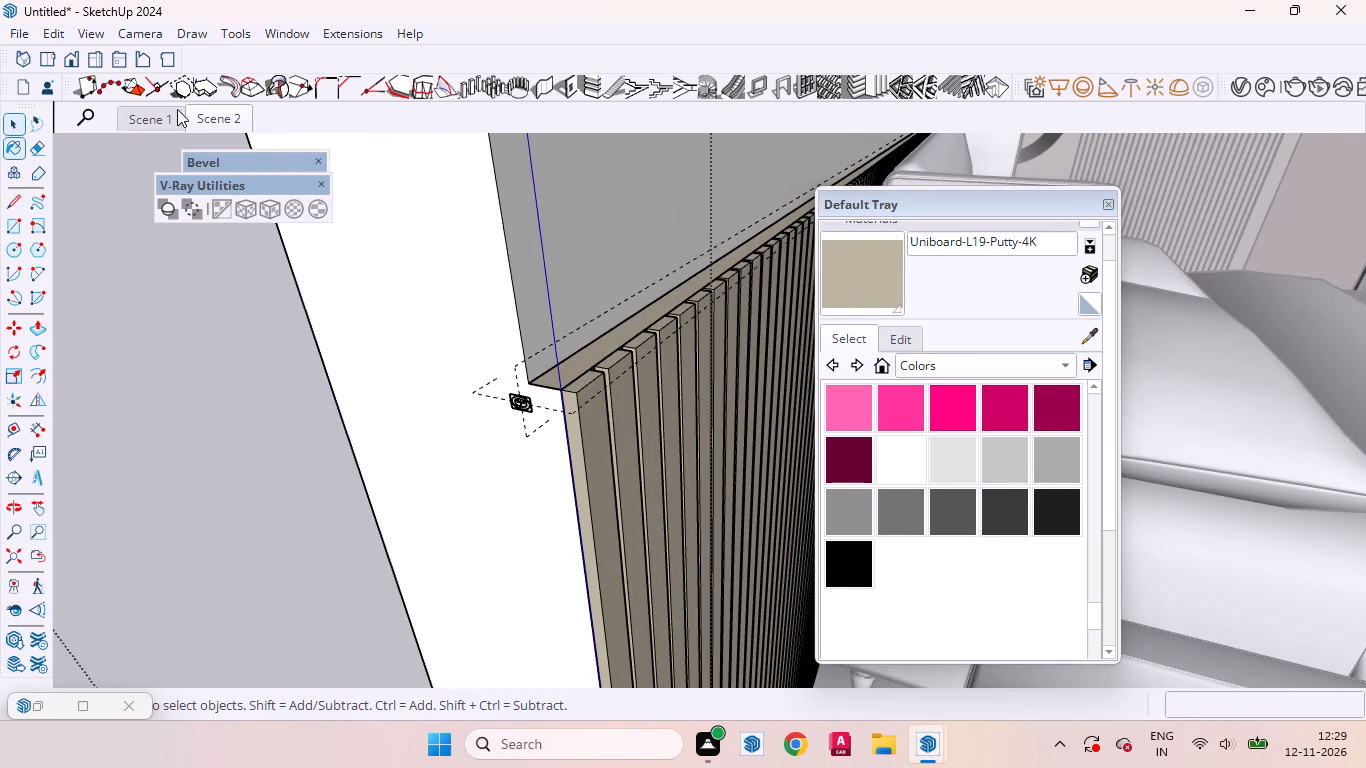
View the bedroom from Scene 1, then return to the Scene 2 view.
click(221, 113)
click(154, 119)
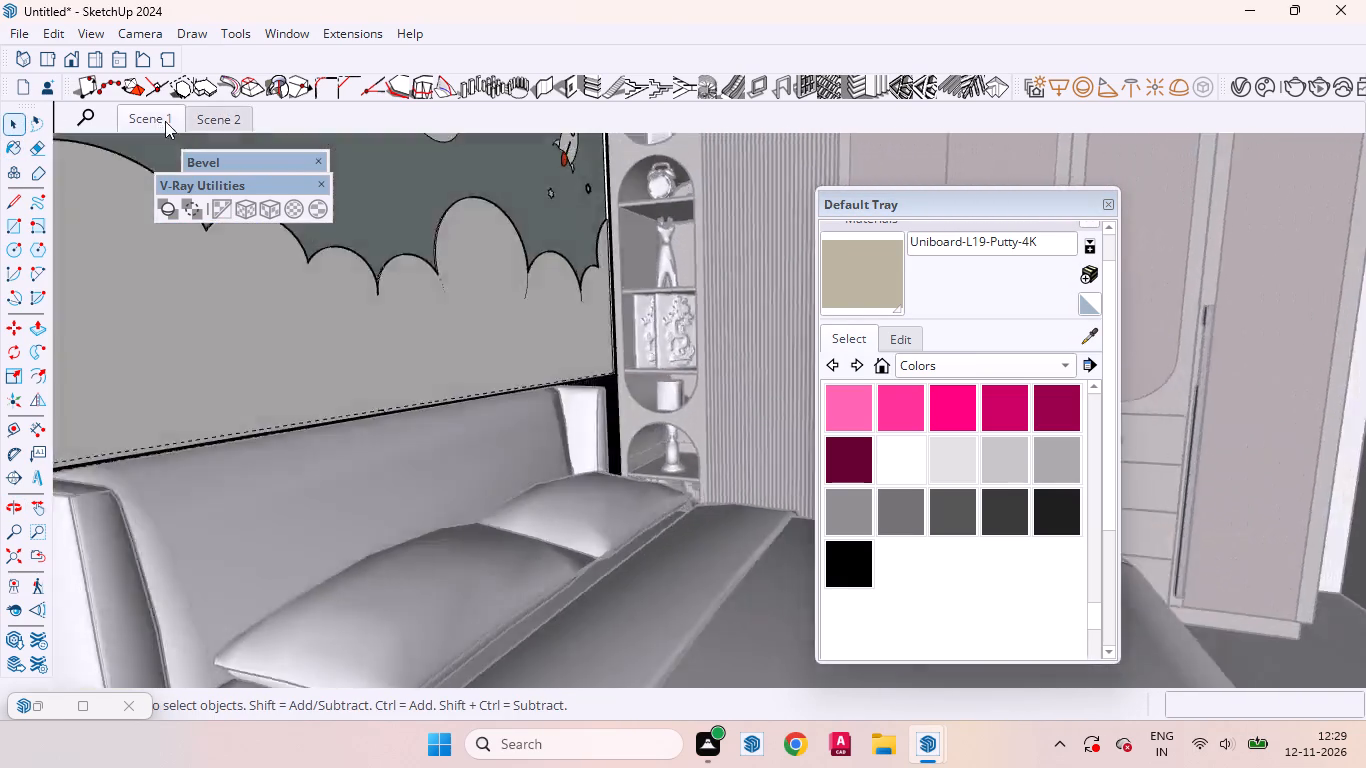
click(220, 116)
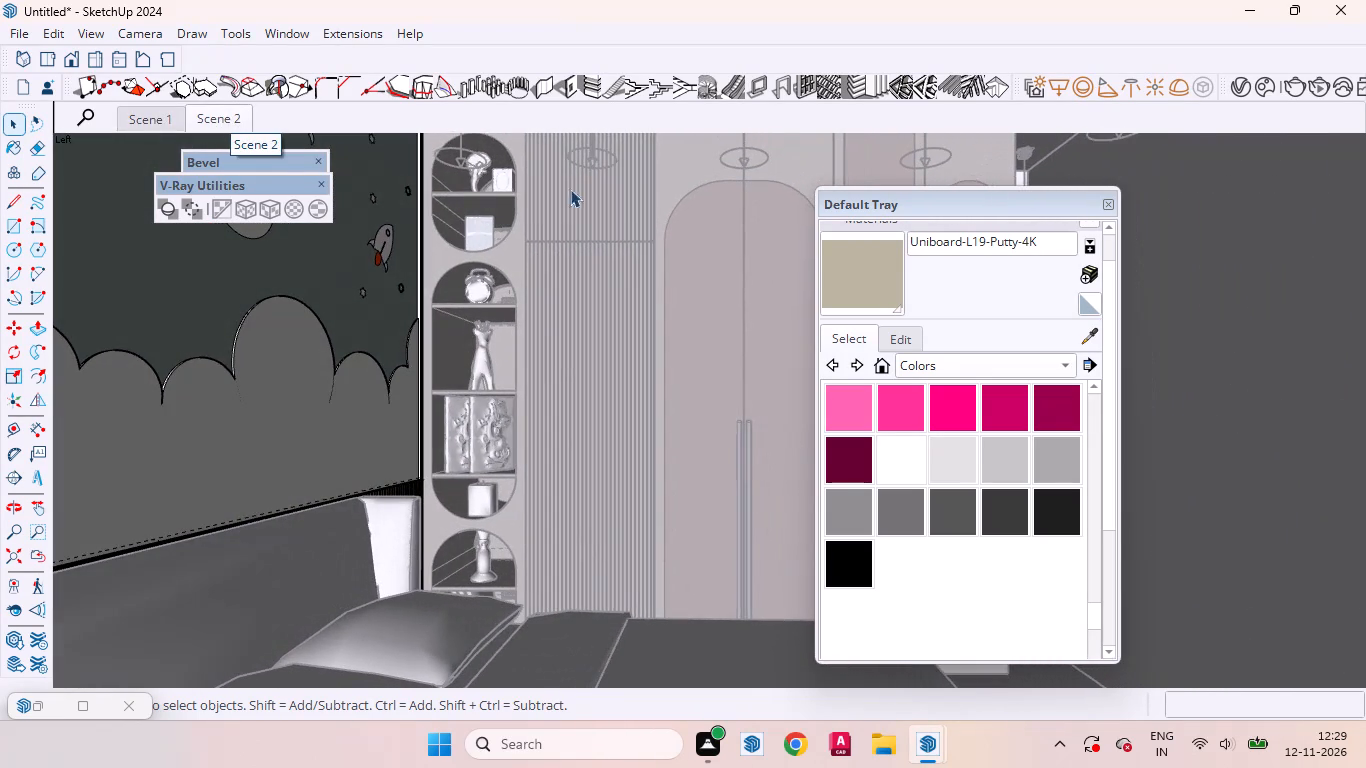
Move the tray clear of the wardrobe view and pull the Scene 2 camera slightly back from the wardrobe.
drag(956, 204, 1125, 290)
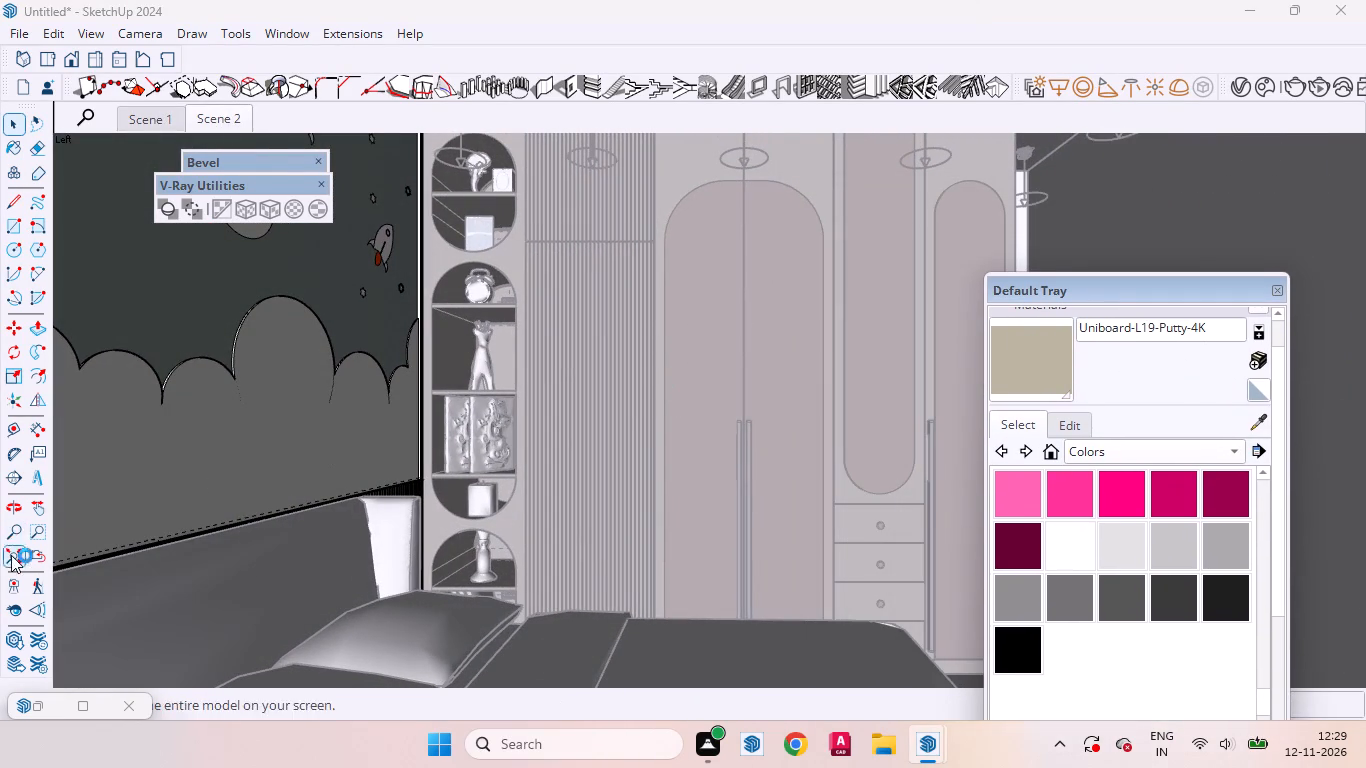
click(11, 524)
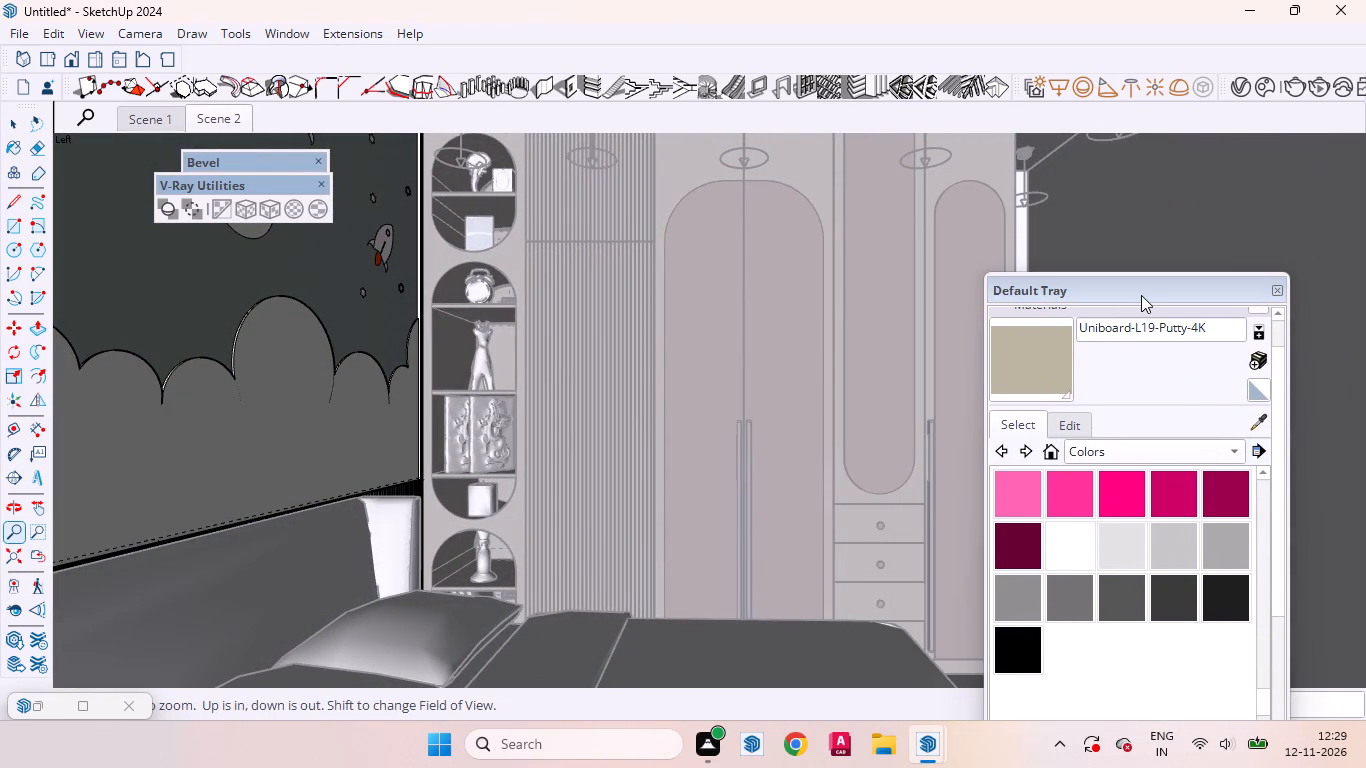
drag(1141, 295, 565, 656)
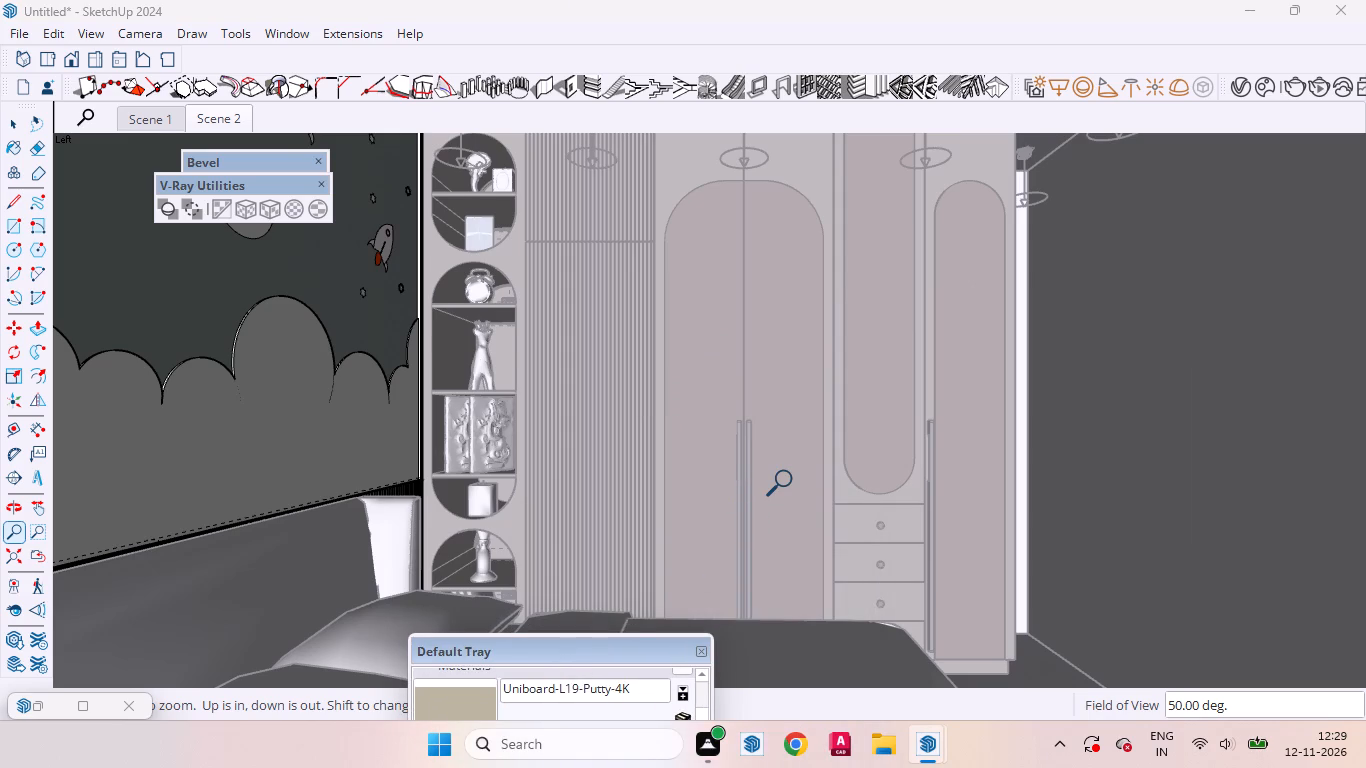
scroll(789, 480, down, 1)
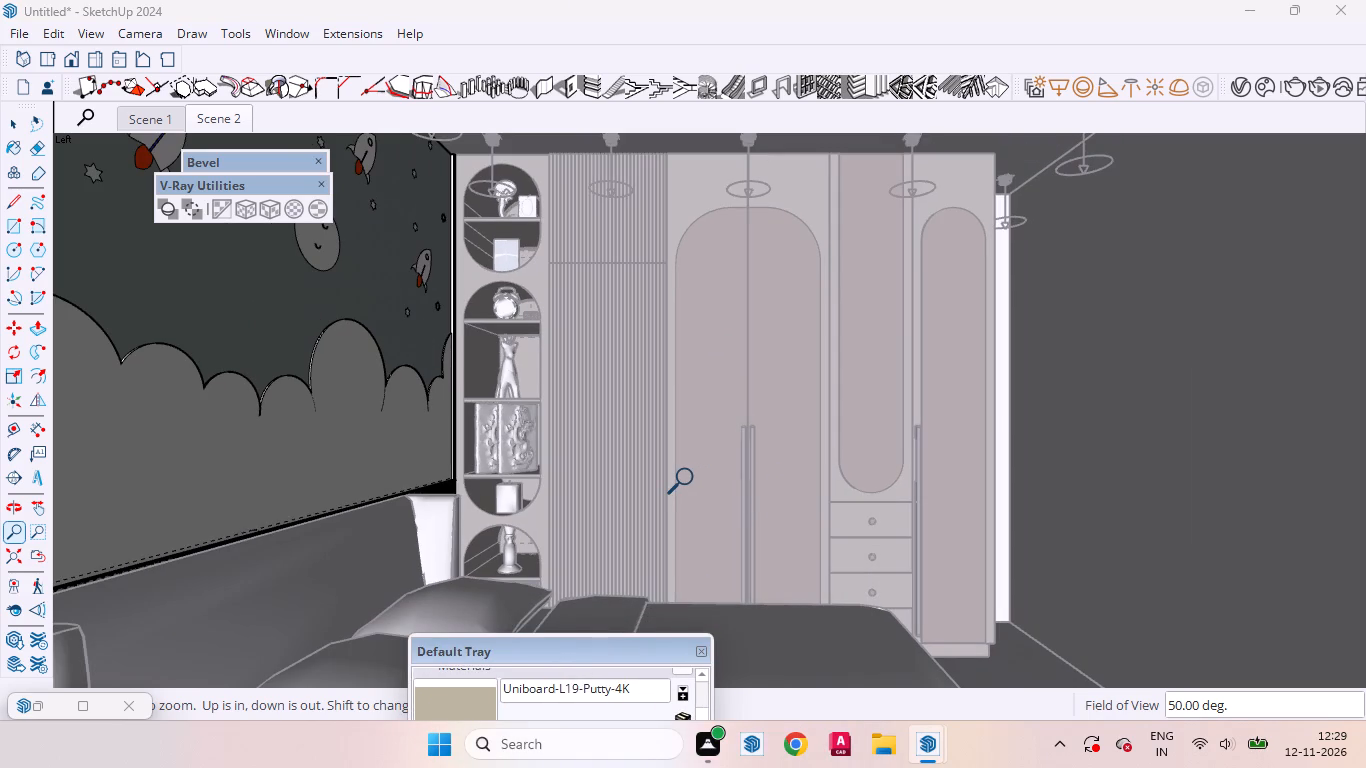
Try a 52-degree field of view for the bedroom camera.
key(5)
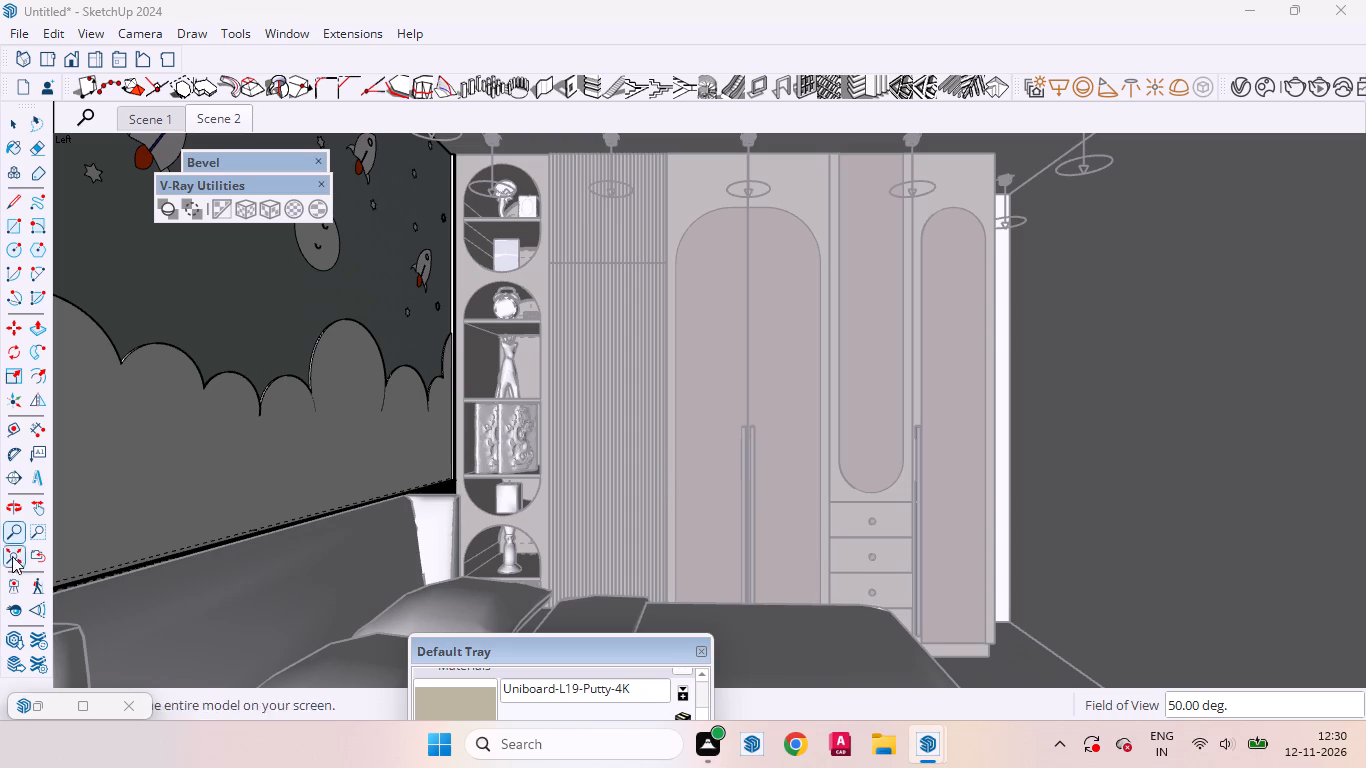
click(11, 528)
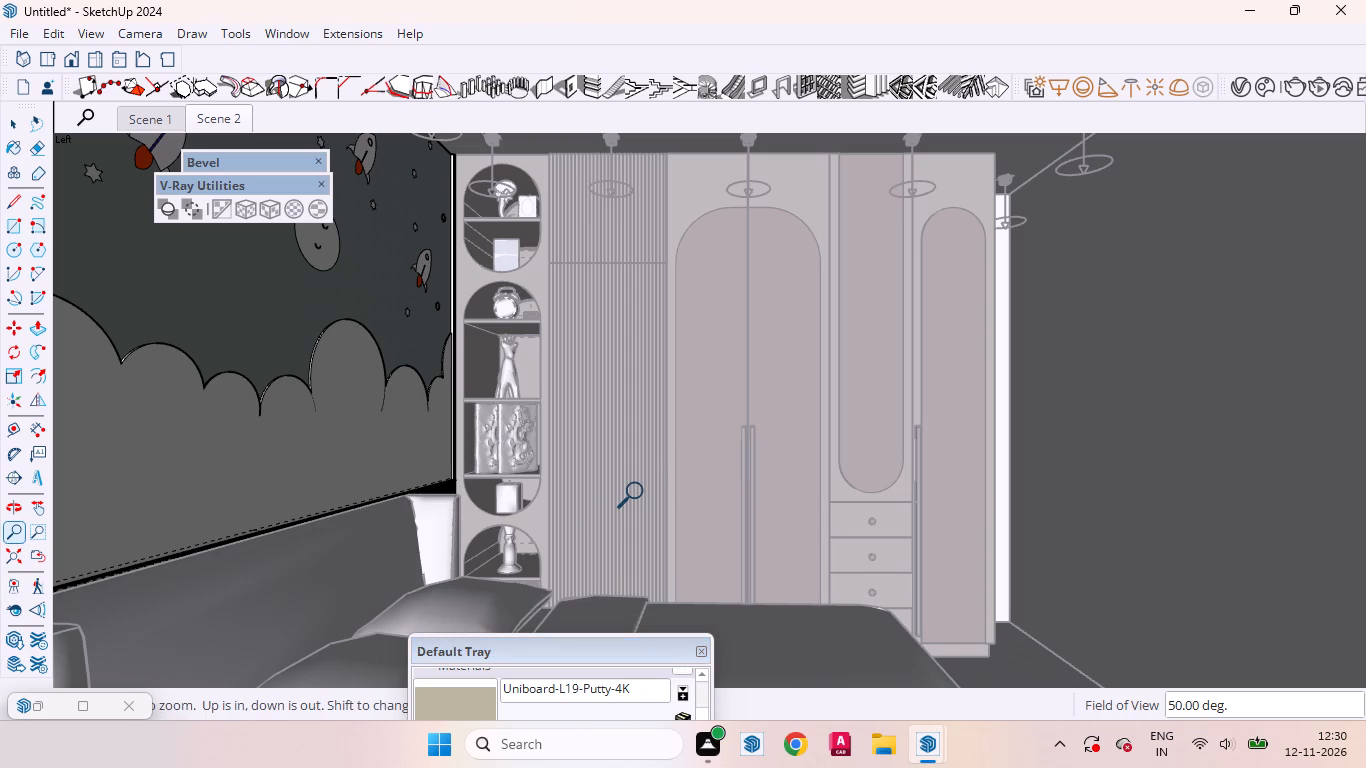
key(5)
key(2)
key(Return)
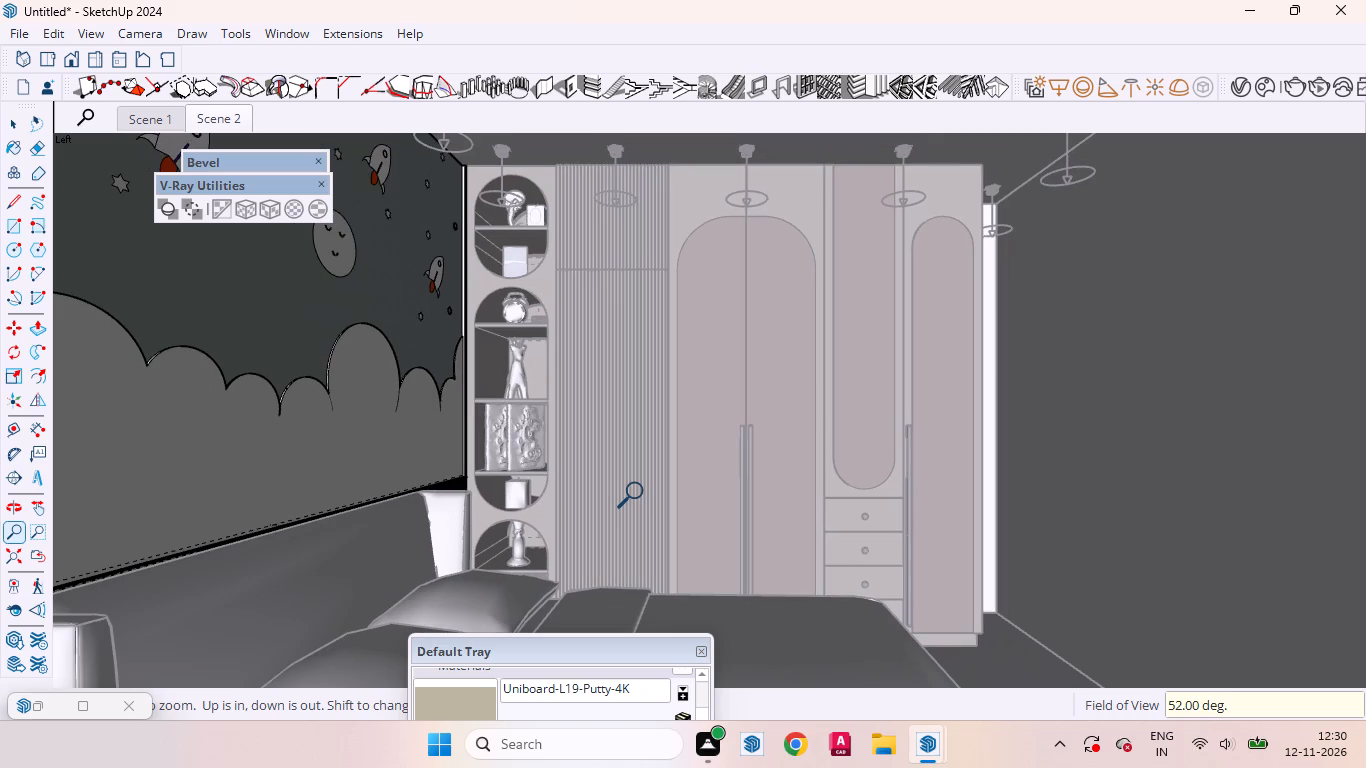
Set the camera's field of view to 49 degrees and update Scene 2 with this view.
key(5)
key(BackSpace)
text(49)
key(Return)
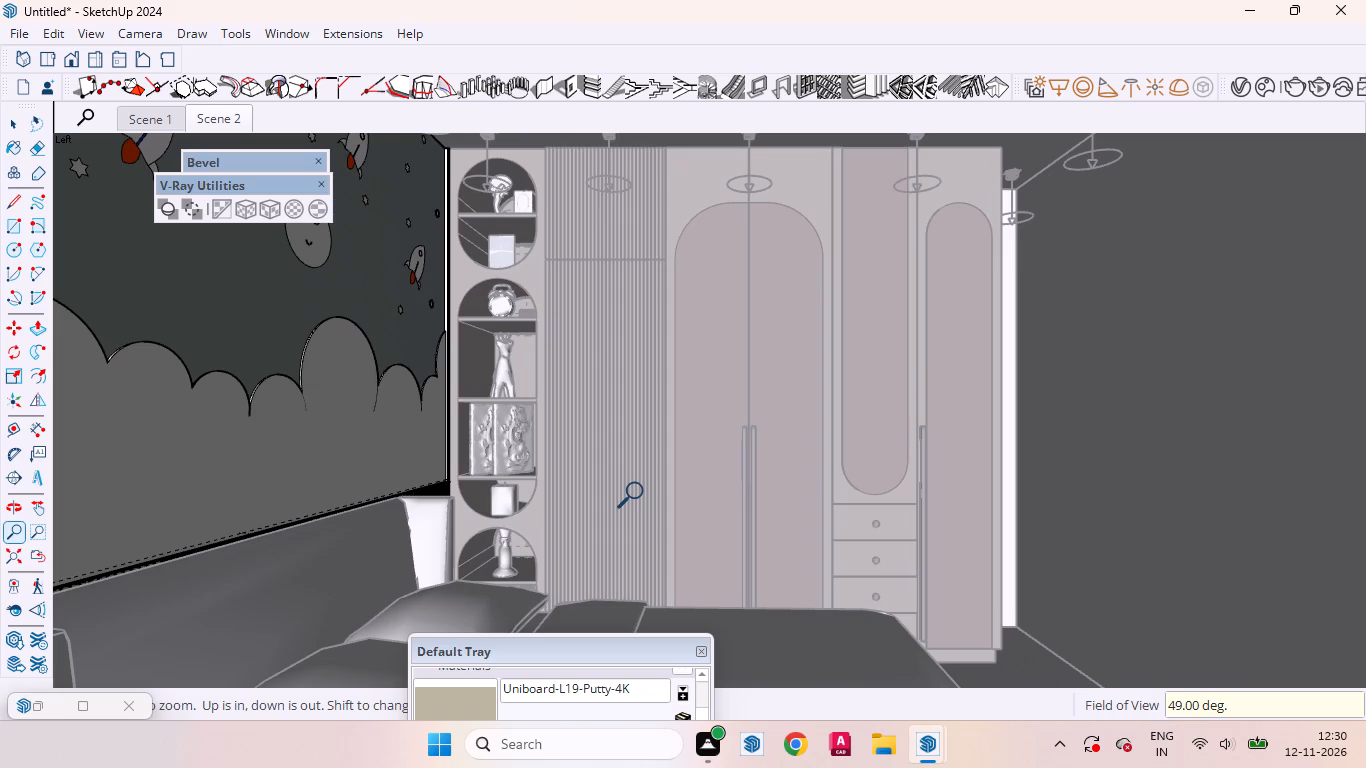
right_click(217, 123)
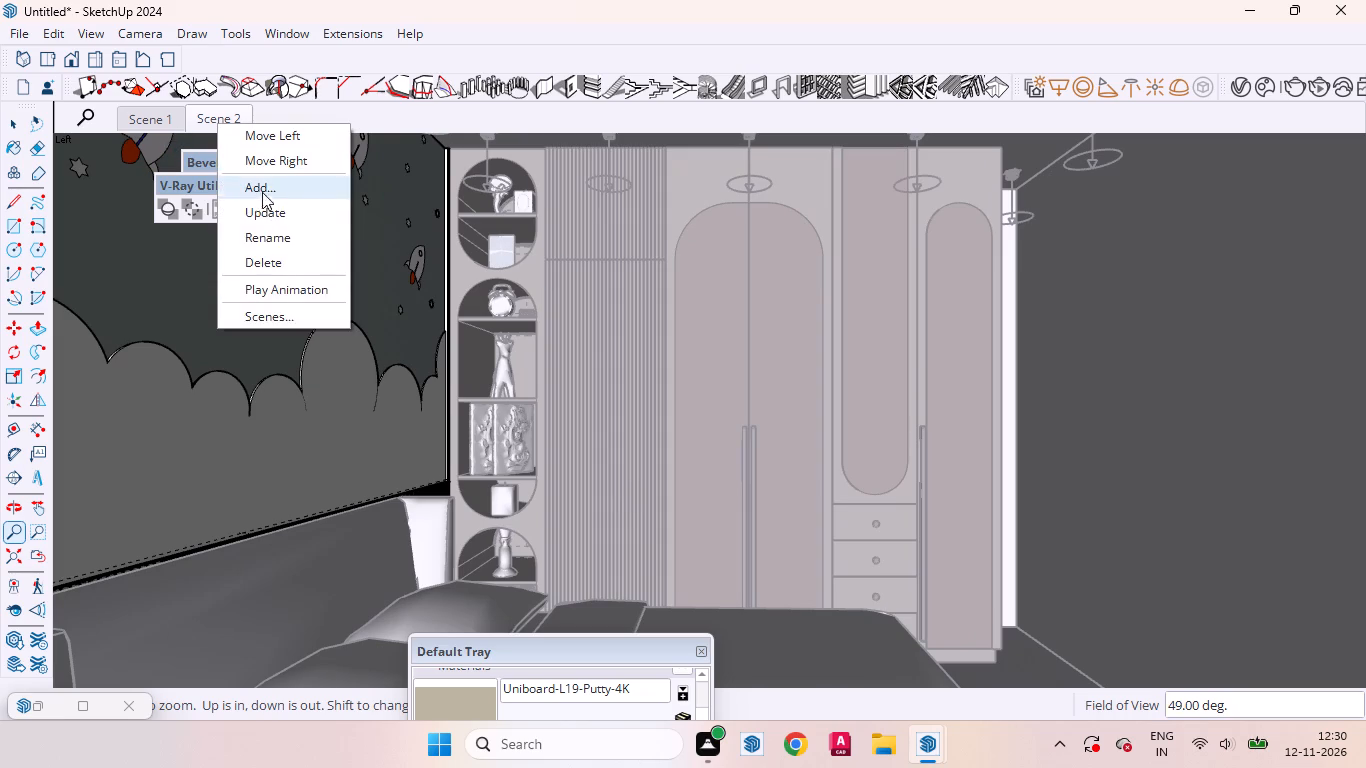
click(263, 214)
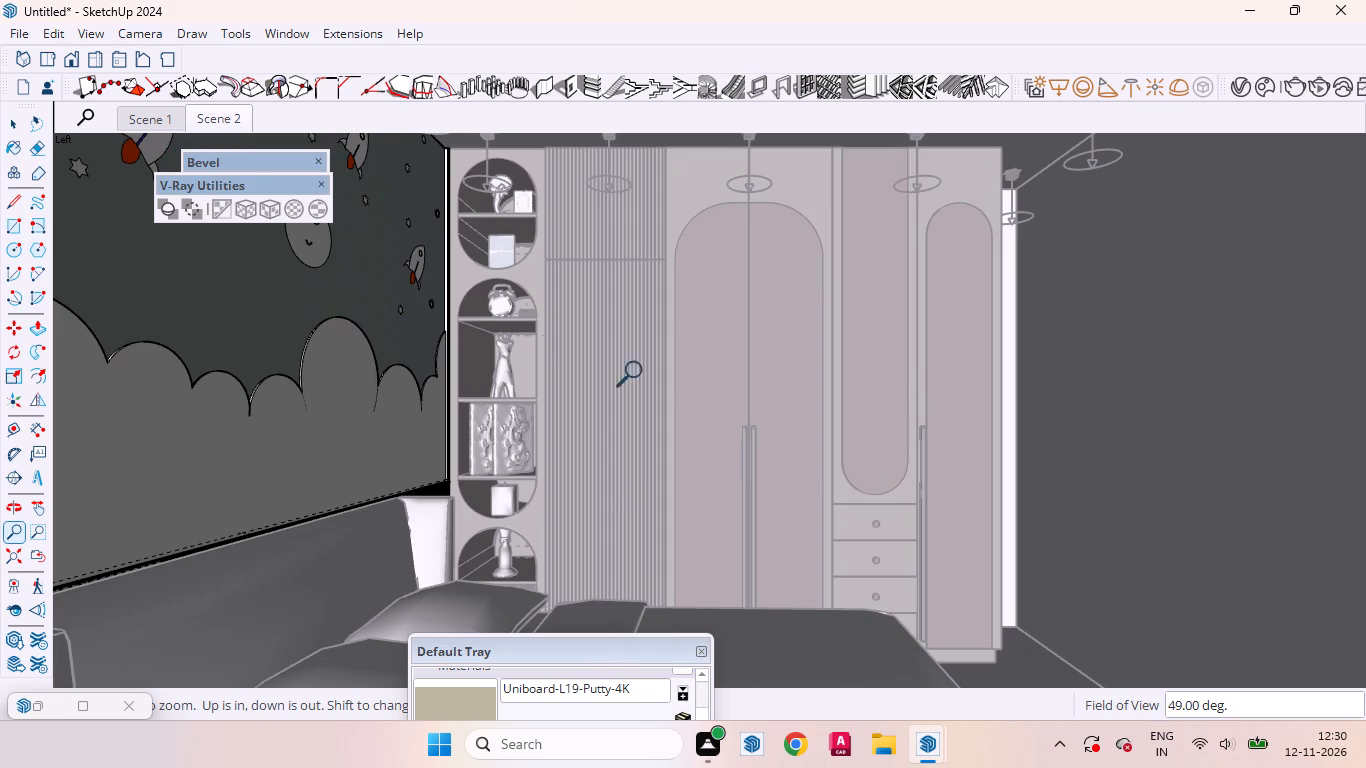
Place the V-Ray Utilities toolbar below the Bevel toolbar and float the V-Ray for SketchUp toolbar over the viewport.
drag(263, 179, 260, 212)
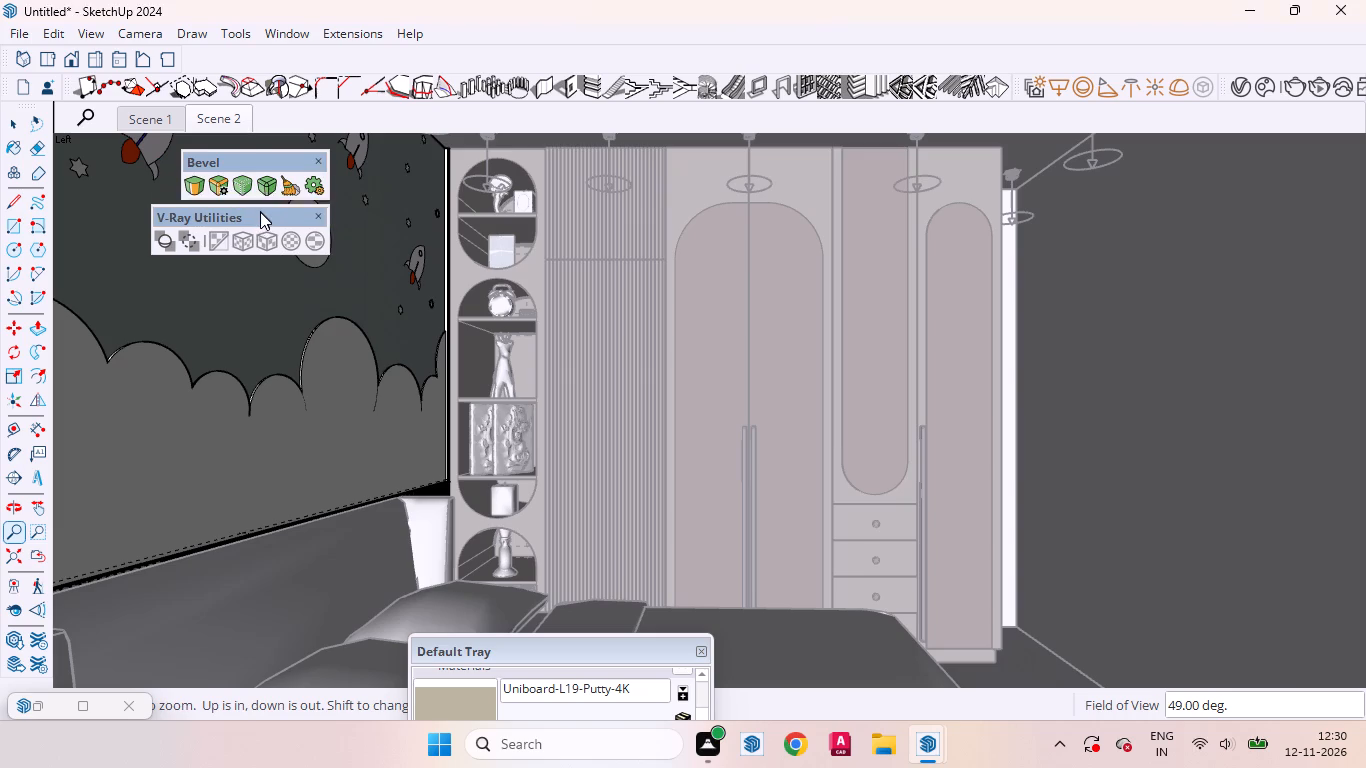
drag(260, 212, 259, 234)
drag(1223, 86, 1156, 153)
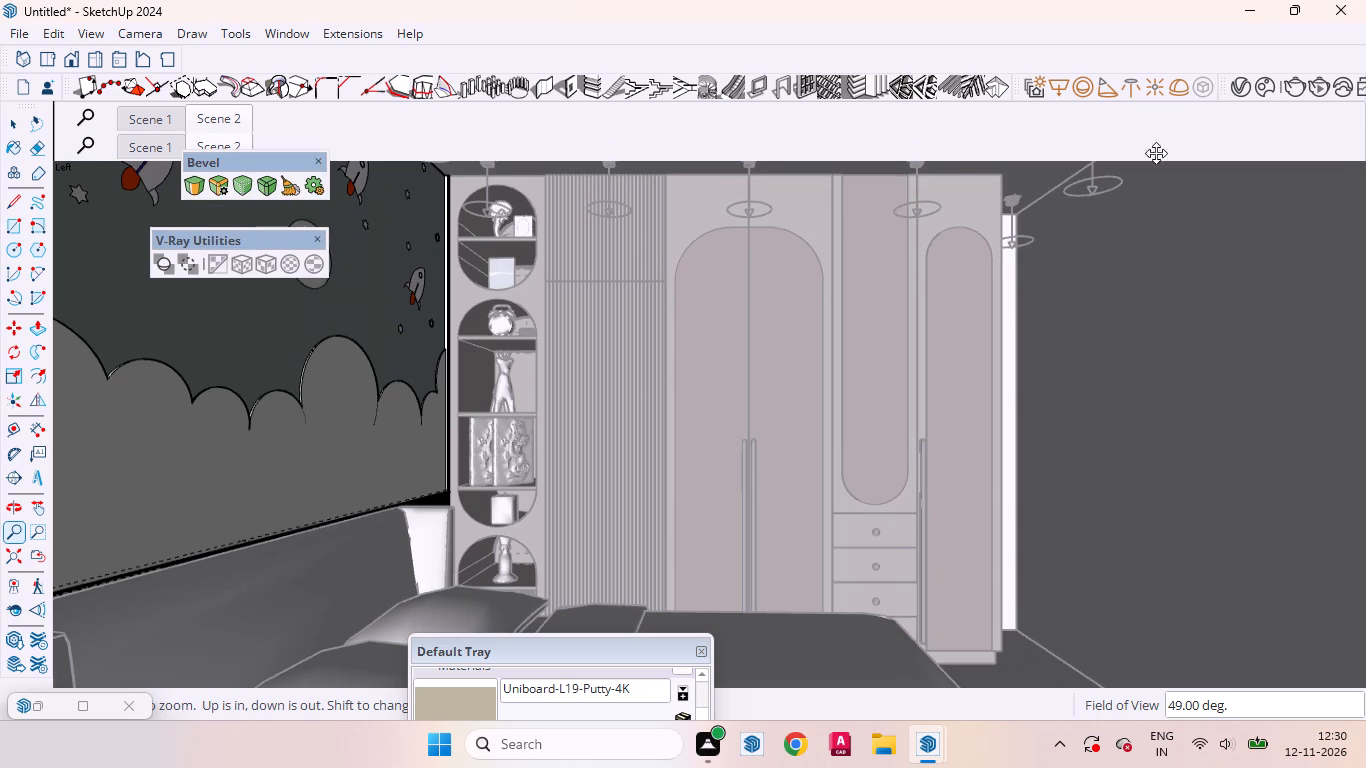
drag(1156, 153, 897, 165)
Open the render settings in the V-Ray Asset Editor and set the camera's exposure value to 12.08.
click(944, 163)
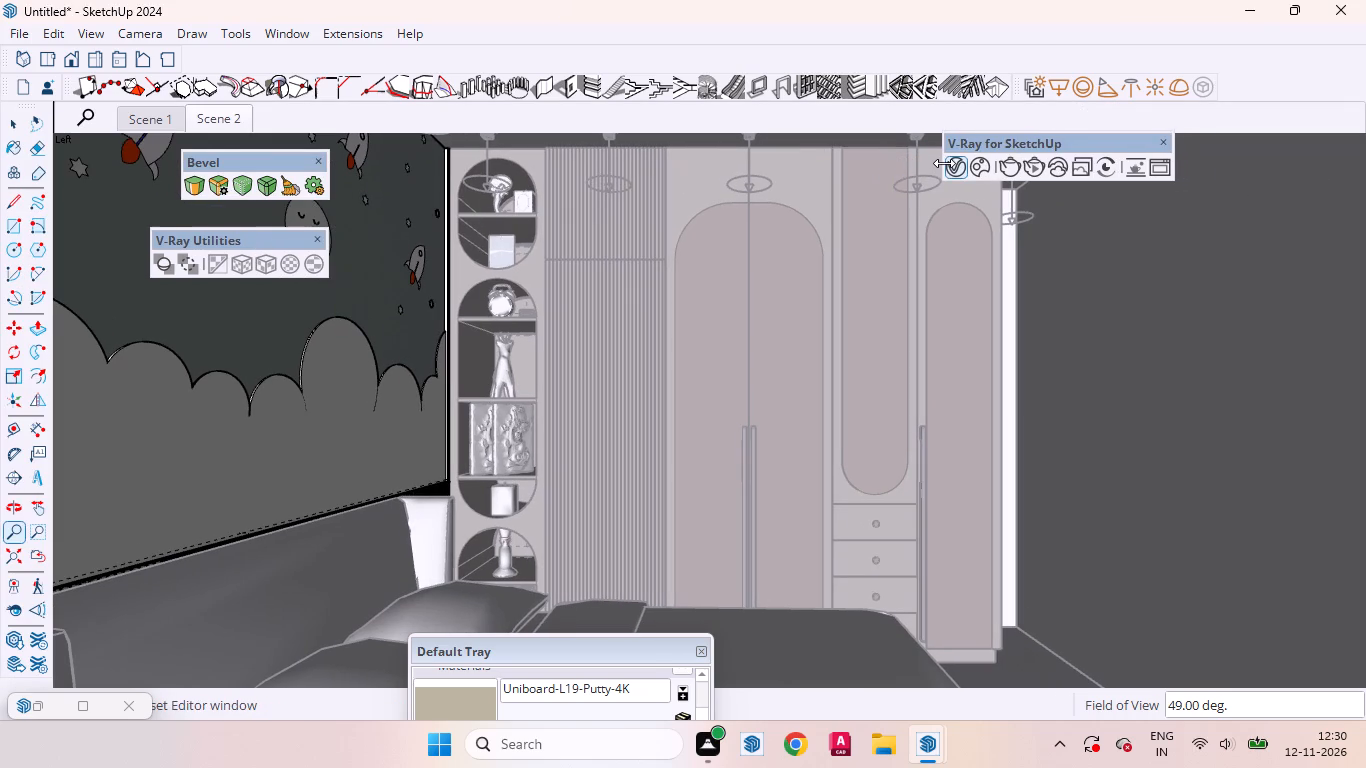
drag(629, 653, 913, 242)
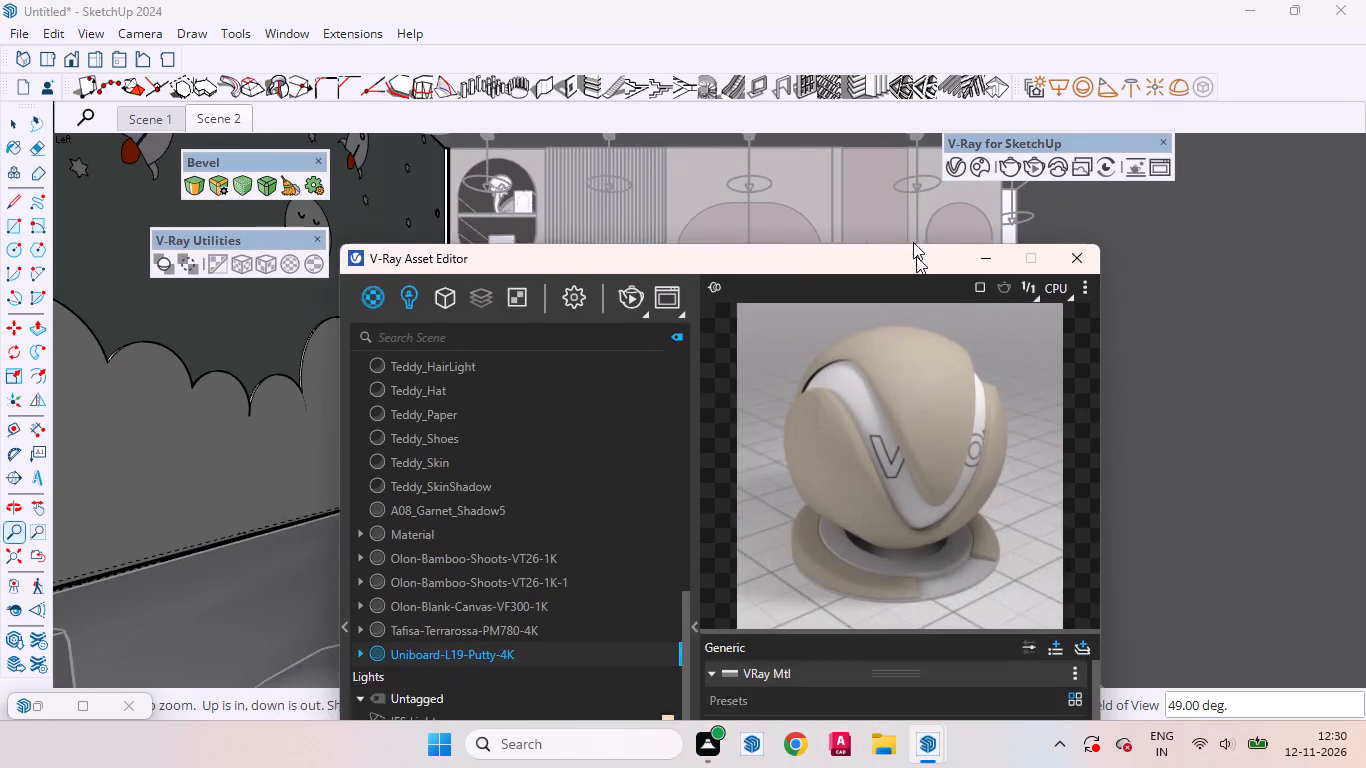
drag(913, 242, 874, 46)
click(535, 79)
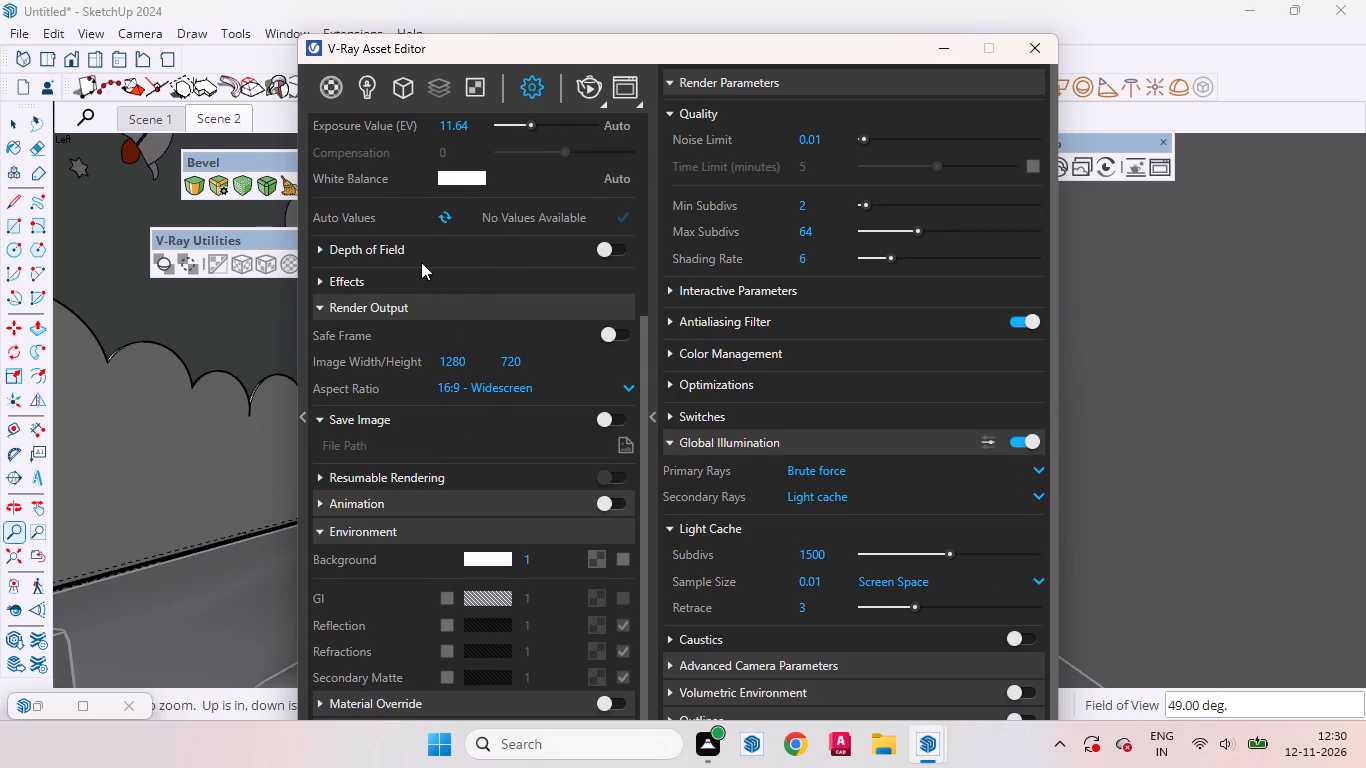
scroll(449, 265, up, 6)
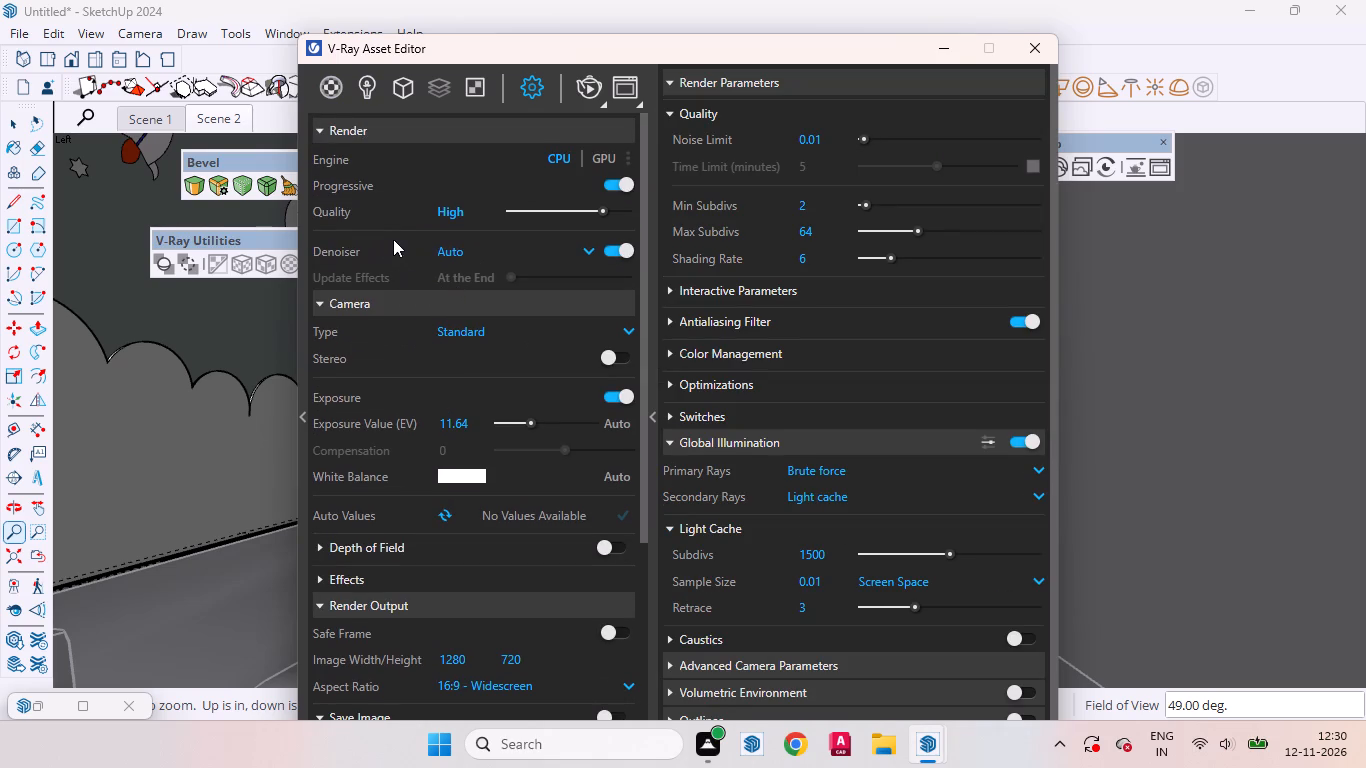
scroll(413, 255, up, 2)
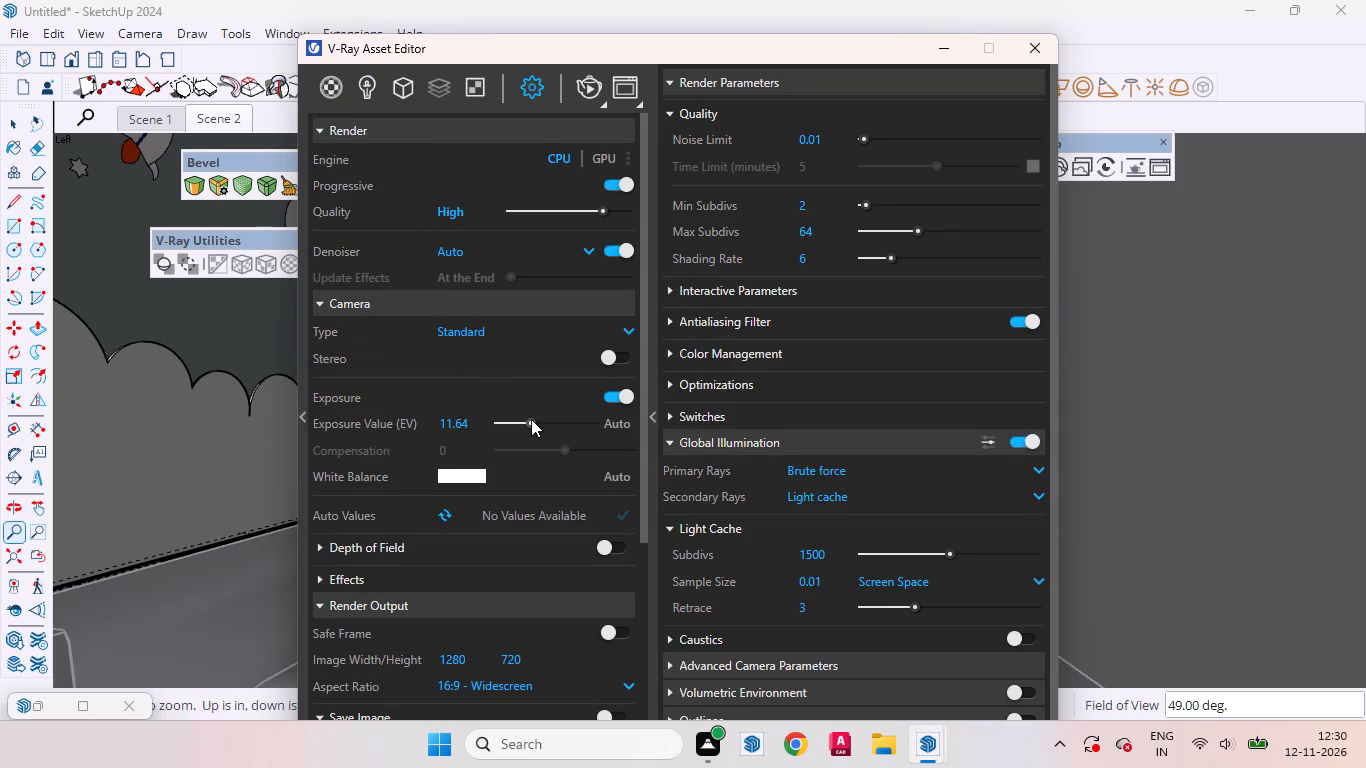
click(531, 419)
Start a V-Ray production render of the updated Scene 2 view.
click(598, 101)
click(590, 140)
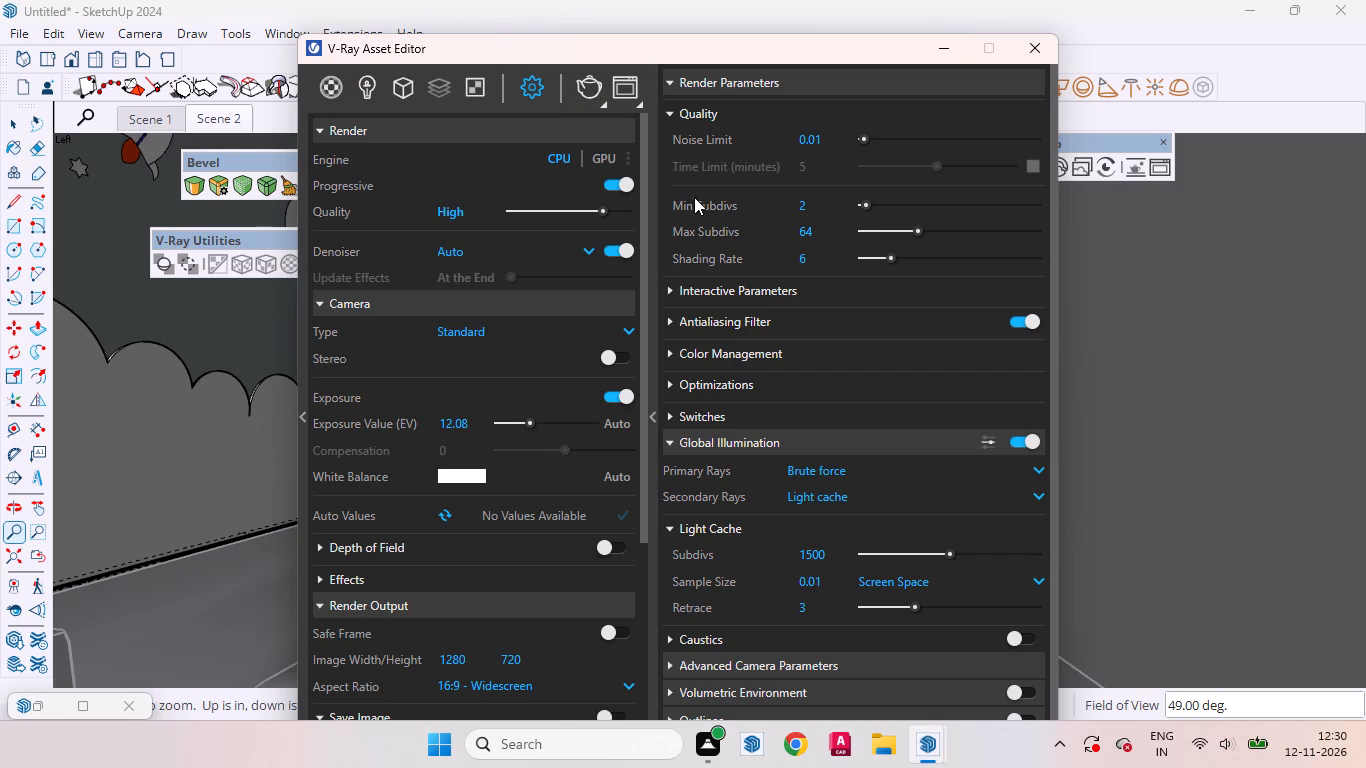
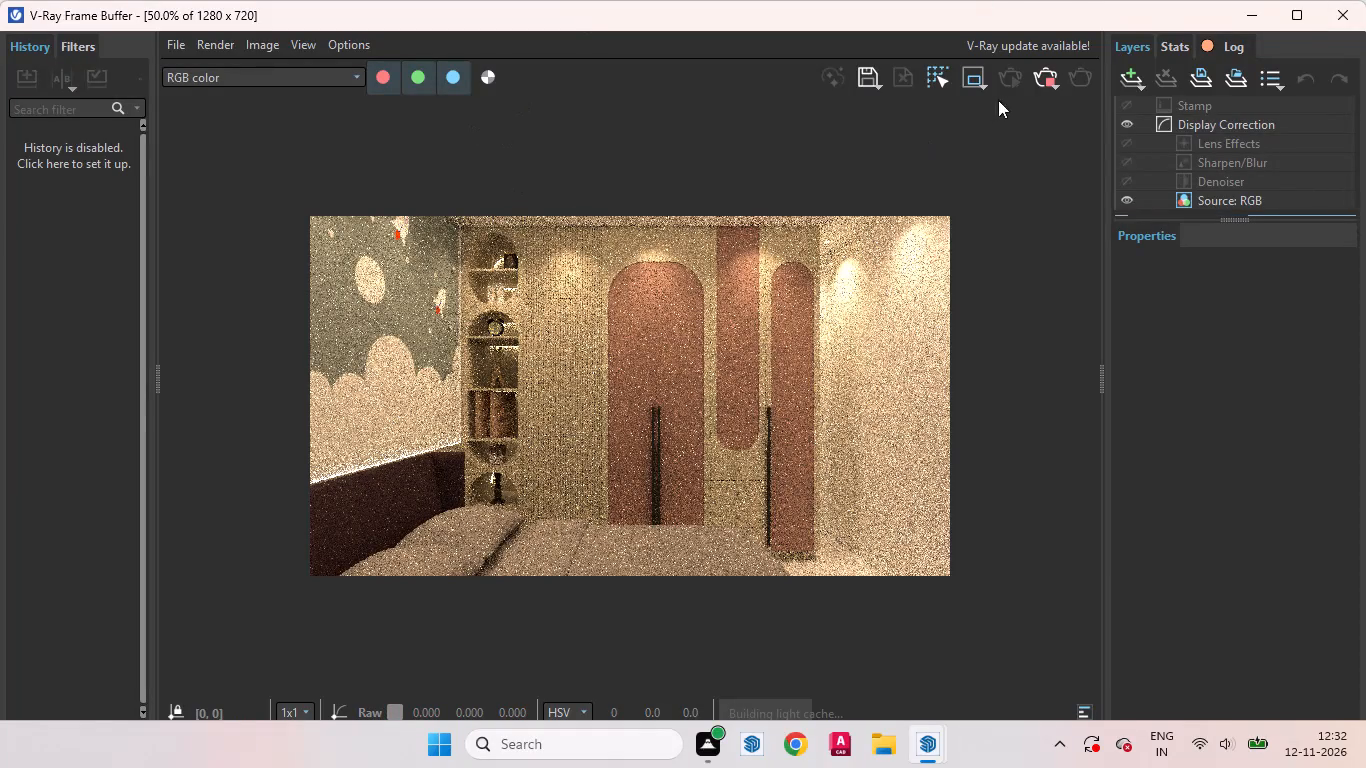
Stop the running V-Ray render, hide the frame buffer, and move the V-Ray Asset Editor clear of the model view.
click(1038, 78)
click(1246, 19)
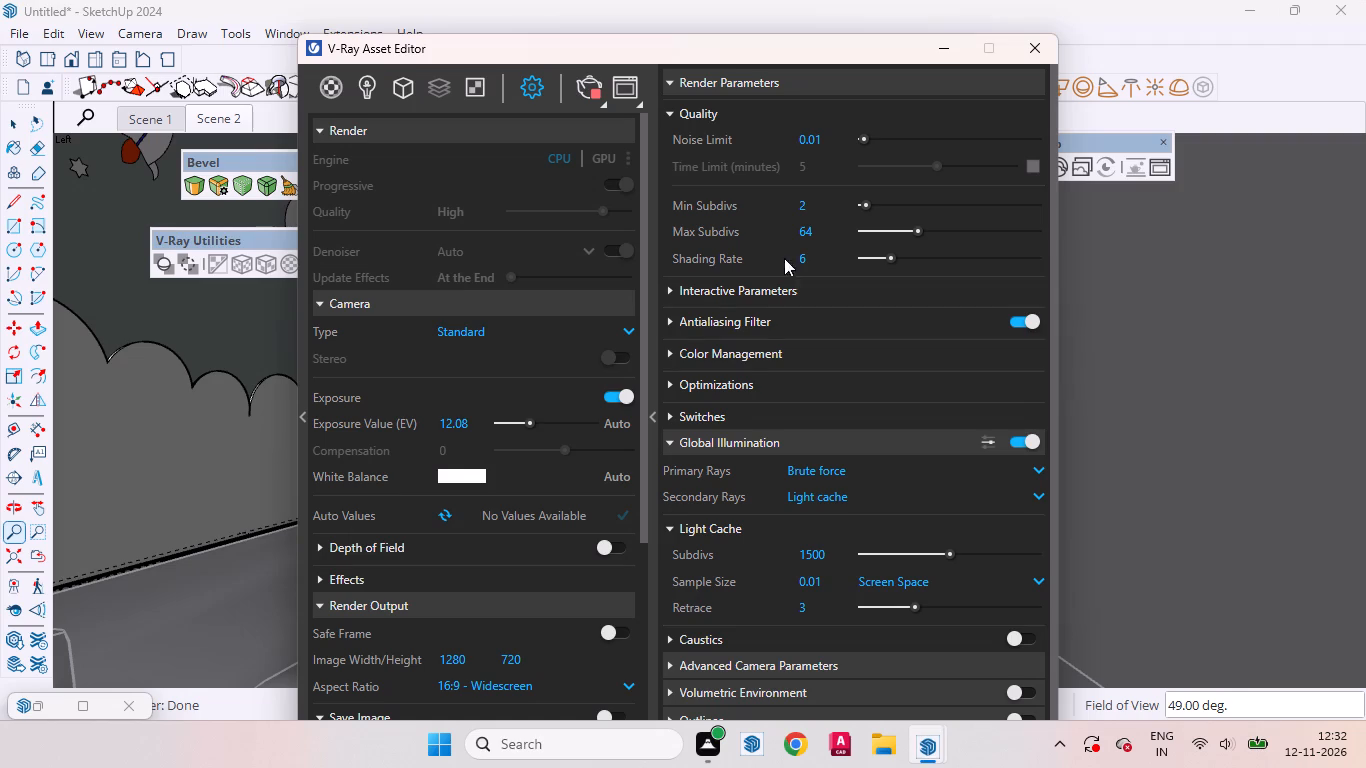
drag(712, 58, 1137, 459)
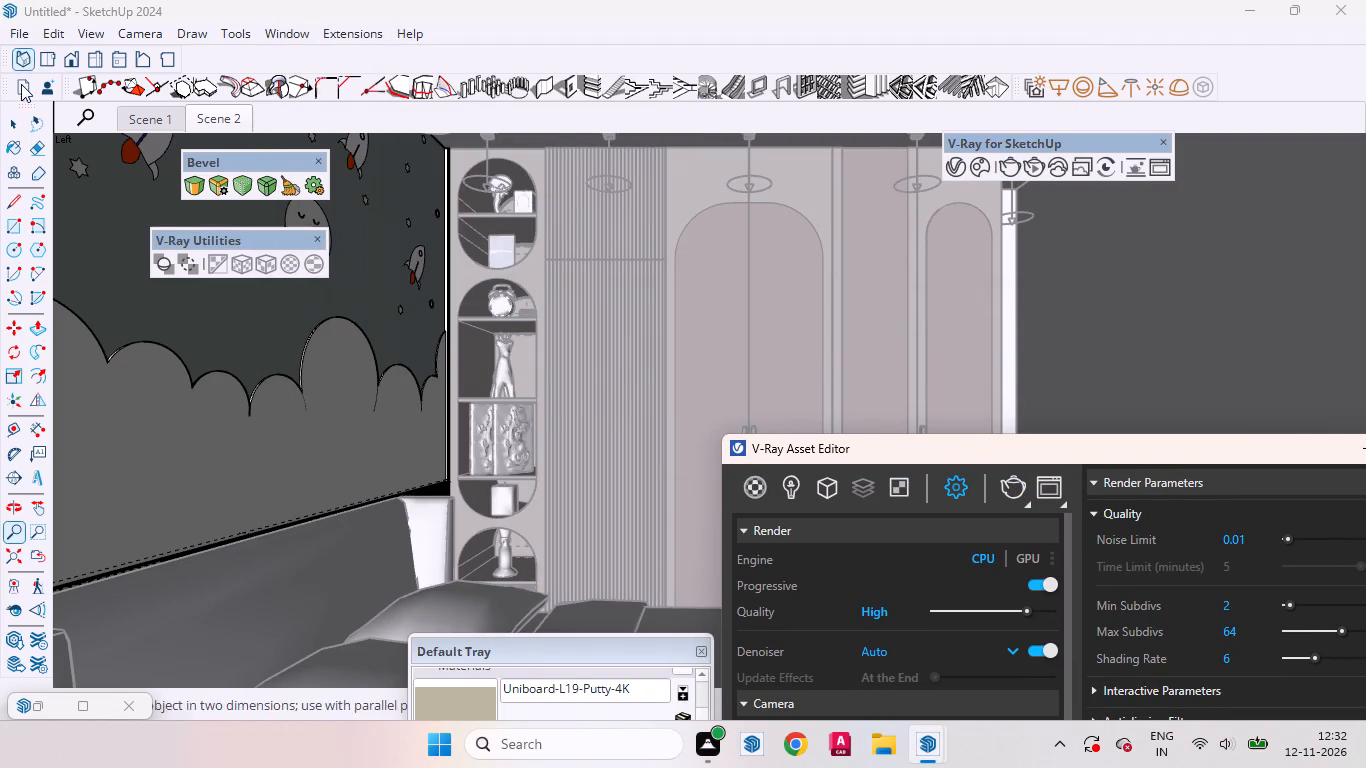
Open the wardrobe group on the far wall for editing and select the plain panel face beside the fluted panel.
click(19, 133)
scroll(601, 300, down, 8)
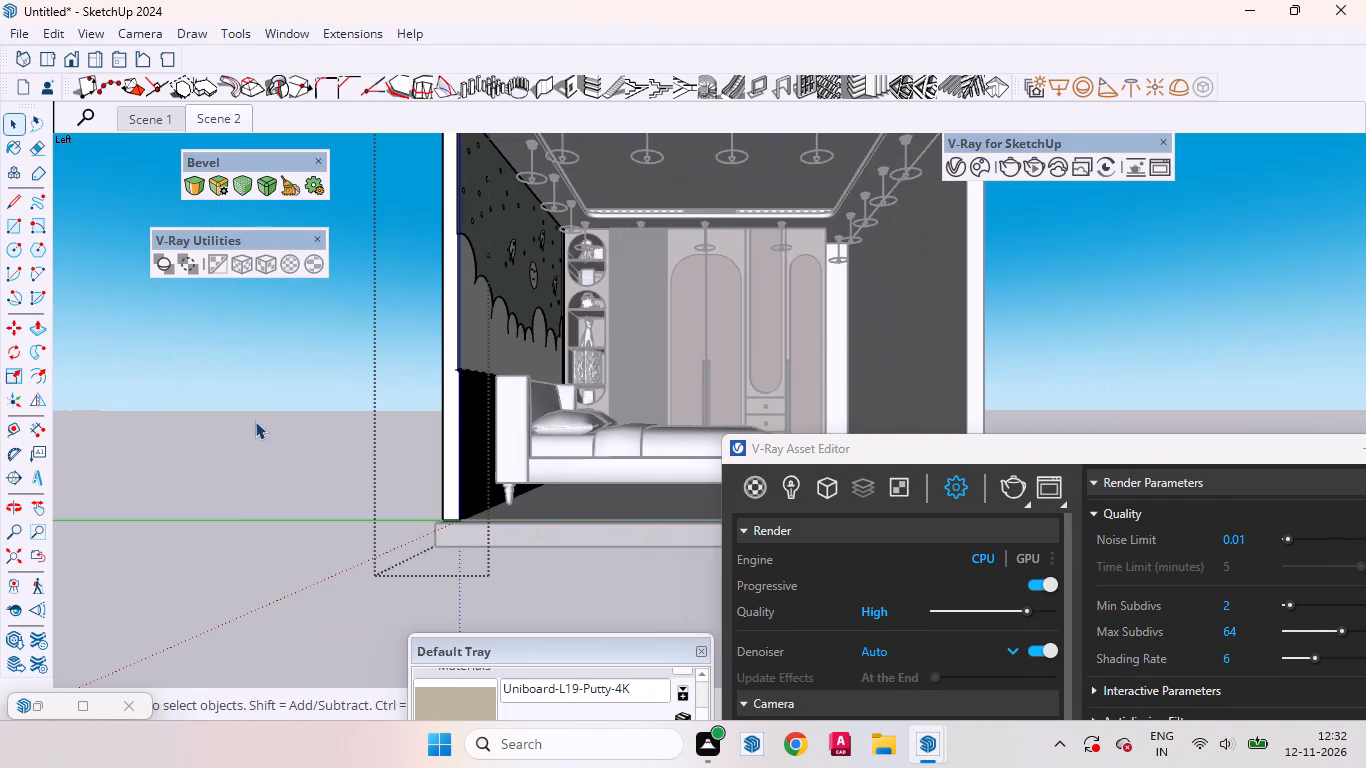
click(249, 421)
click(201, 376)
scroll(702, 217, up, 12)
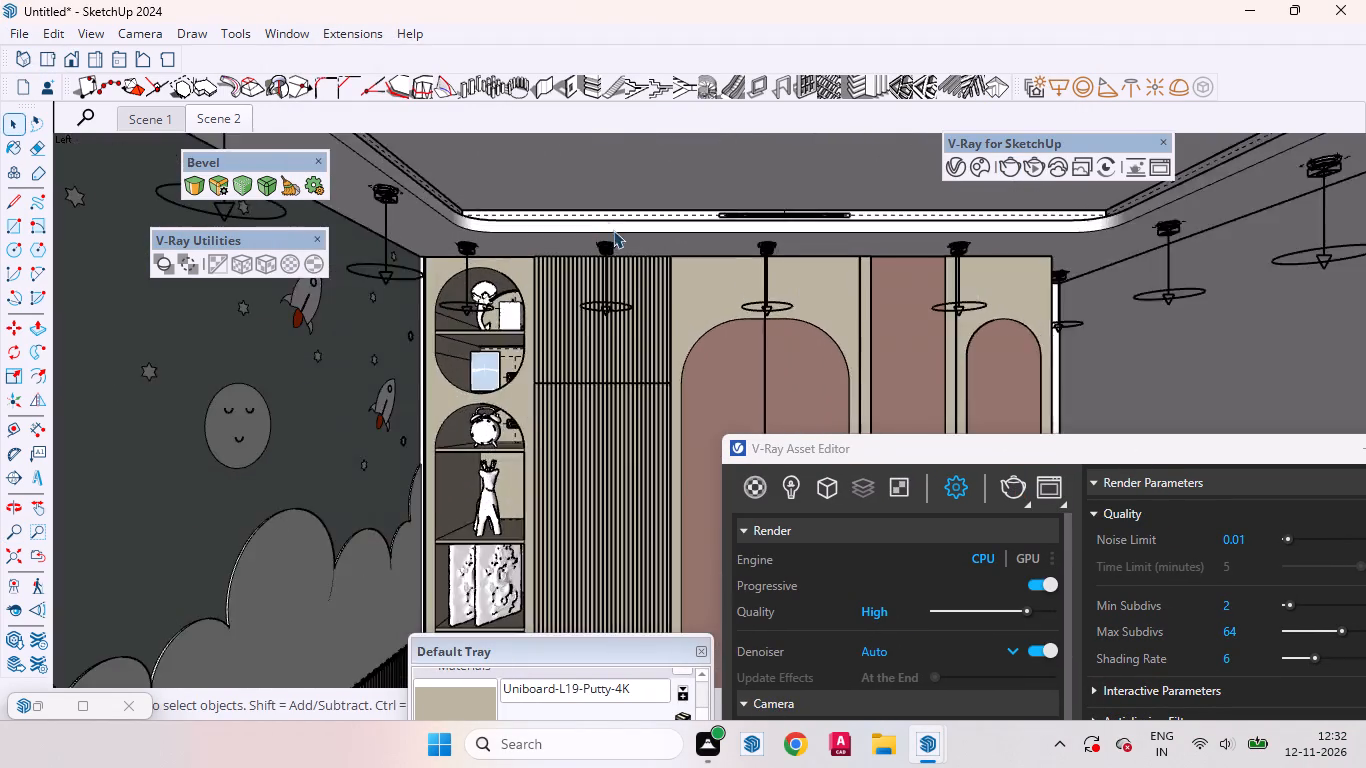
scroll(613, 230, up, 7)
click(798, 306)
scroll(771, 280, up, 5)
double_click(758, 313)
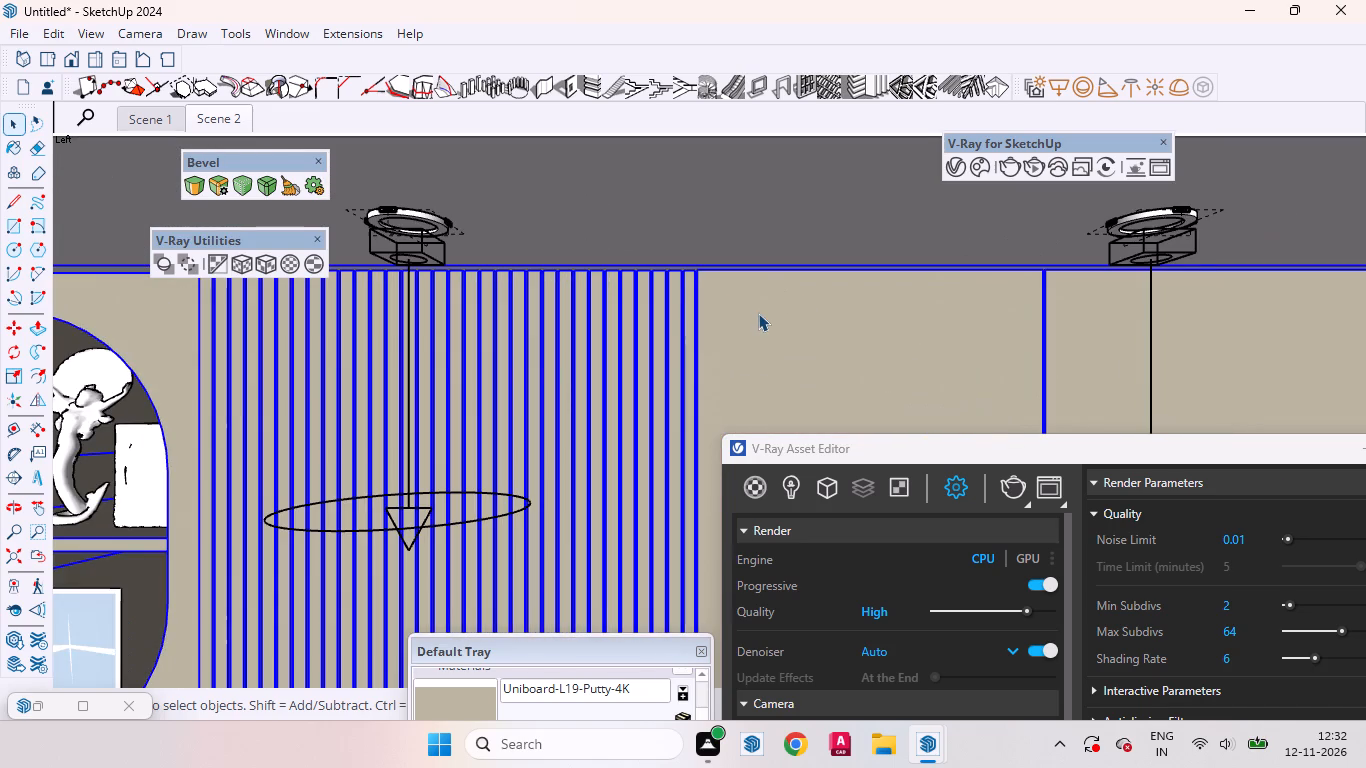
click(770, 329)
scroll(735, 258, up, 11)
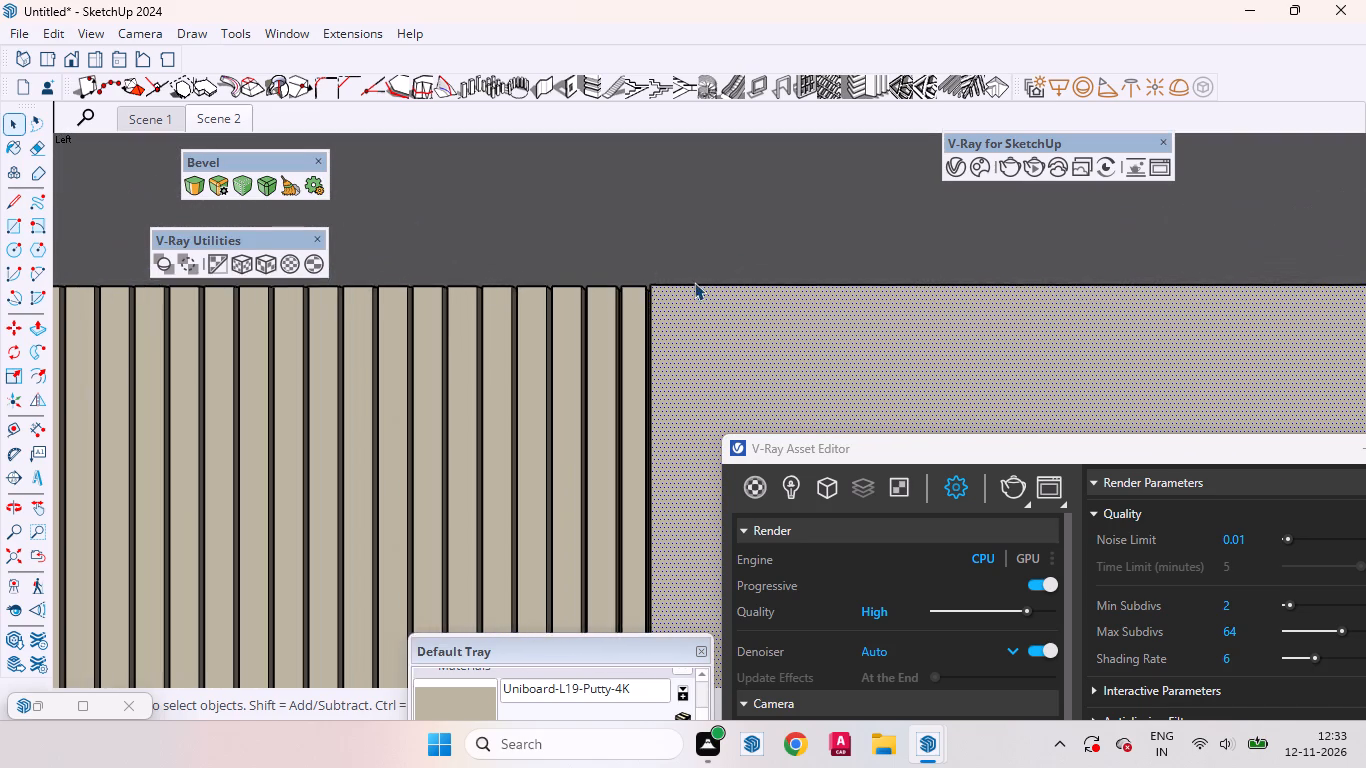
Open the nested fluted panel group for editing so its individual slats can be selected.
scroll(694, 282, up, 6)
middle_drag(595, 279, 669, 367)
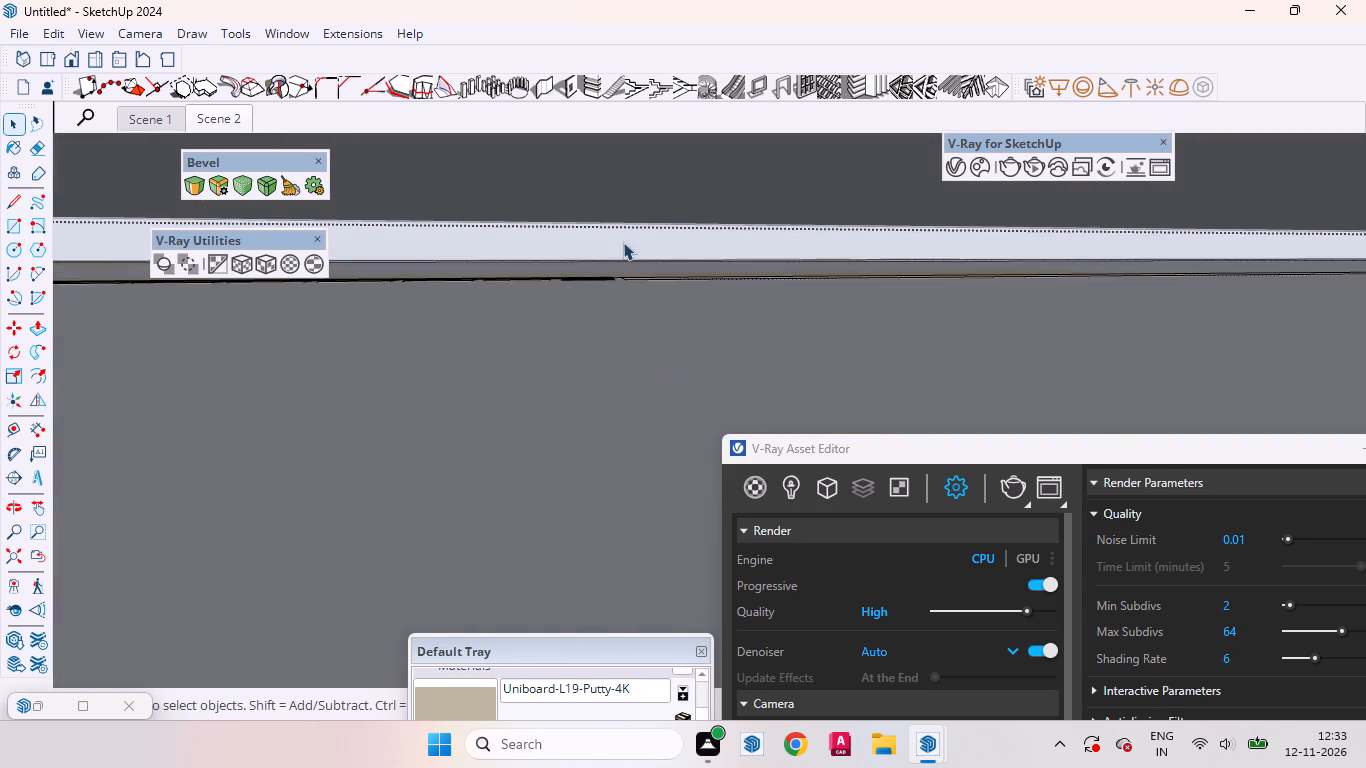
scroll(623, 242, down, 7)
click(595, 292)
double_click(591, 291)
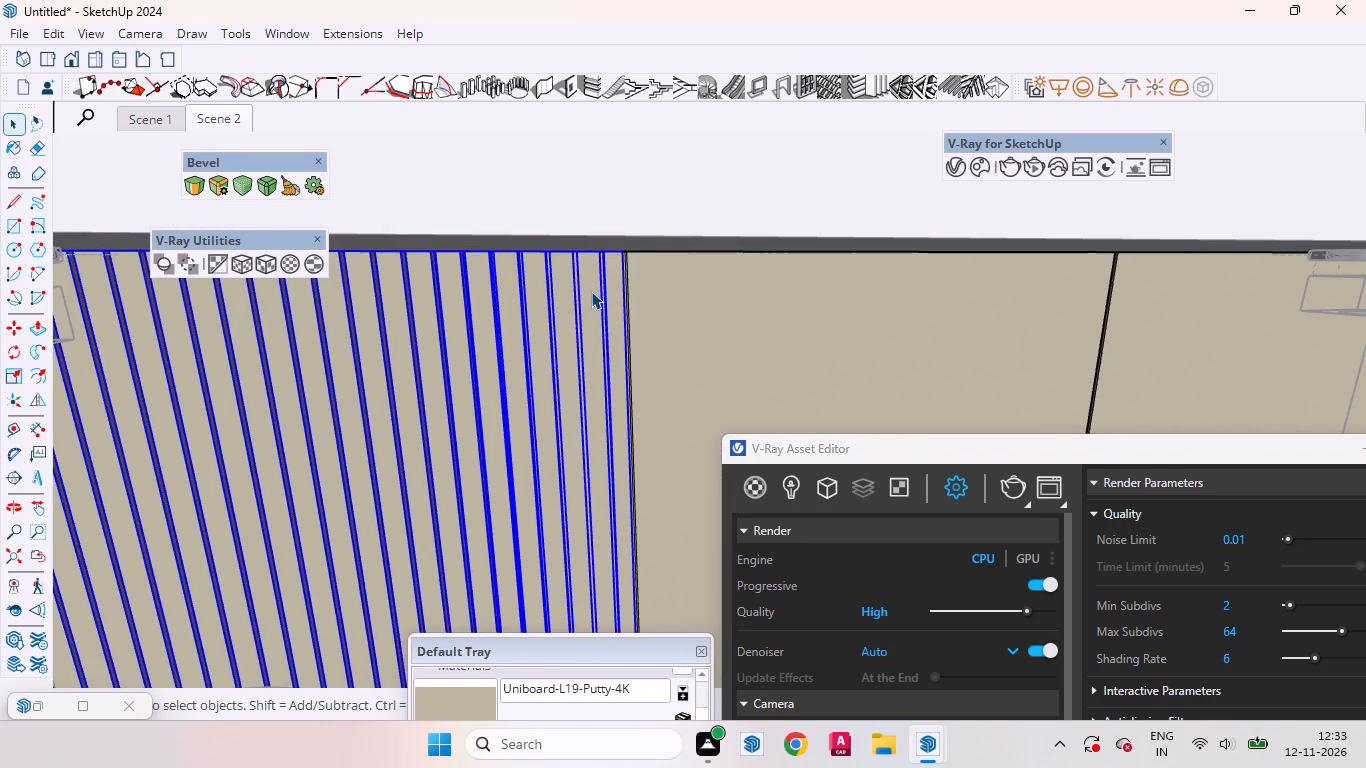
scroll(878, 295, down, 4)
scroll(1021, 286, down, 4)
middle_drag(653, 339, 624, 261)
click(520, 296)
scroll(452, 290, up, 7)
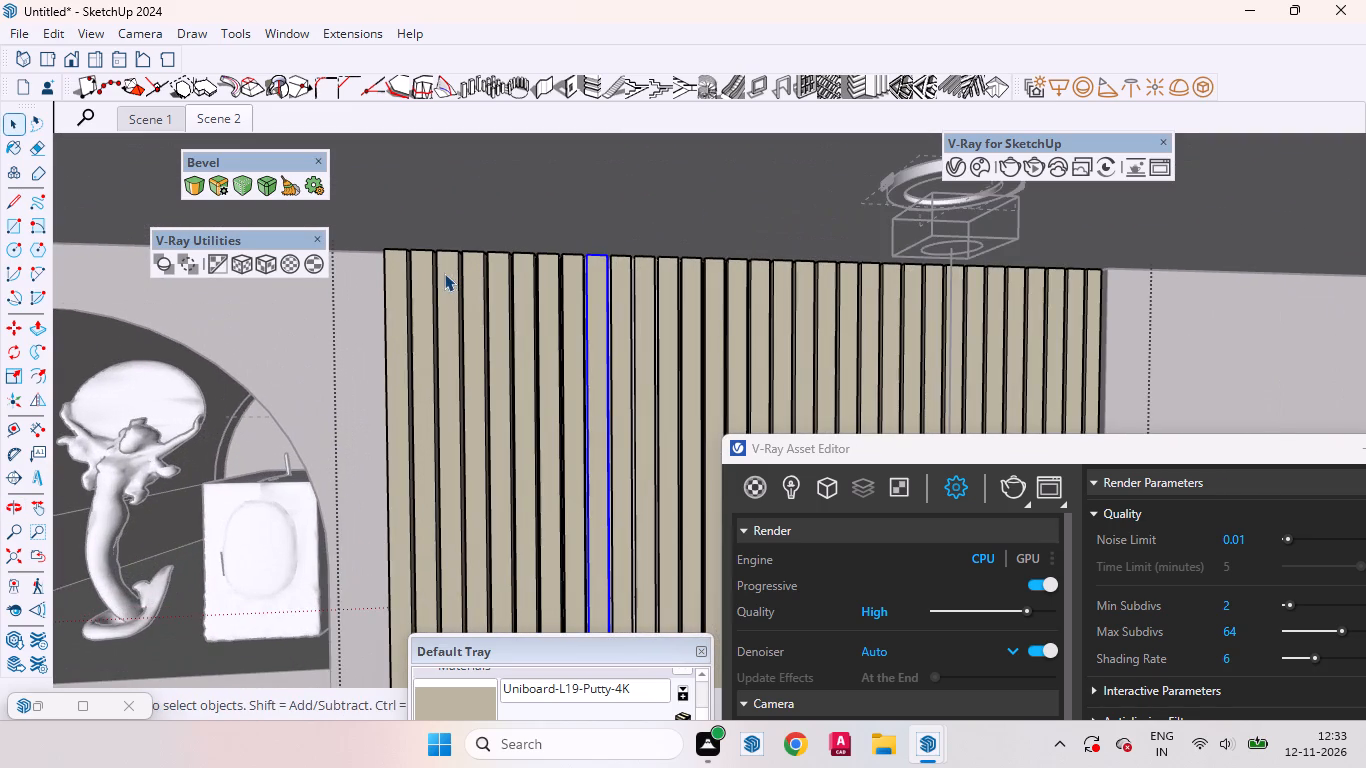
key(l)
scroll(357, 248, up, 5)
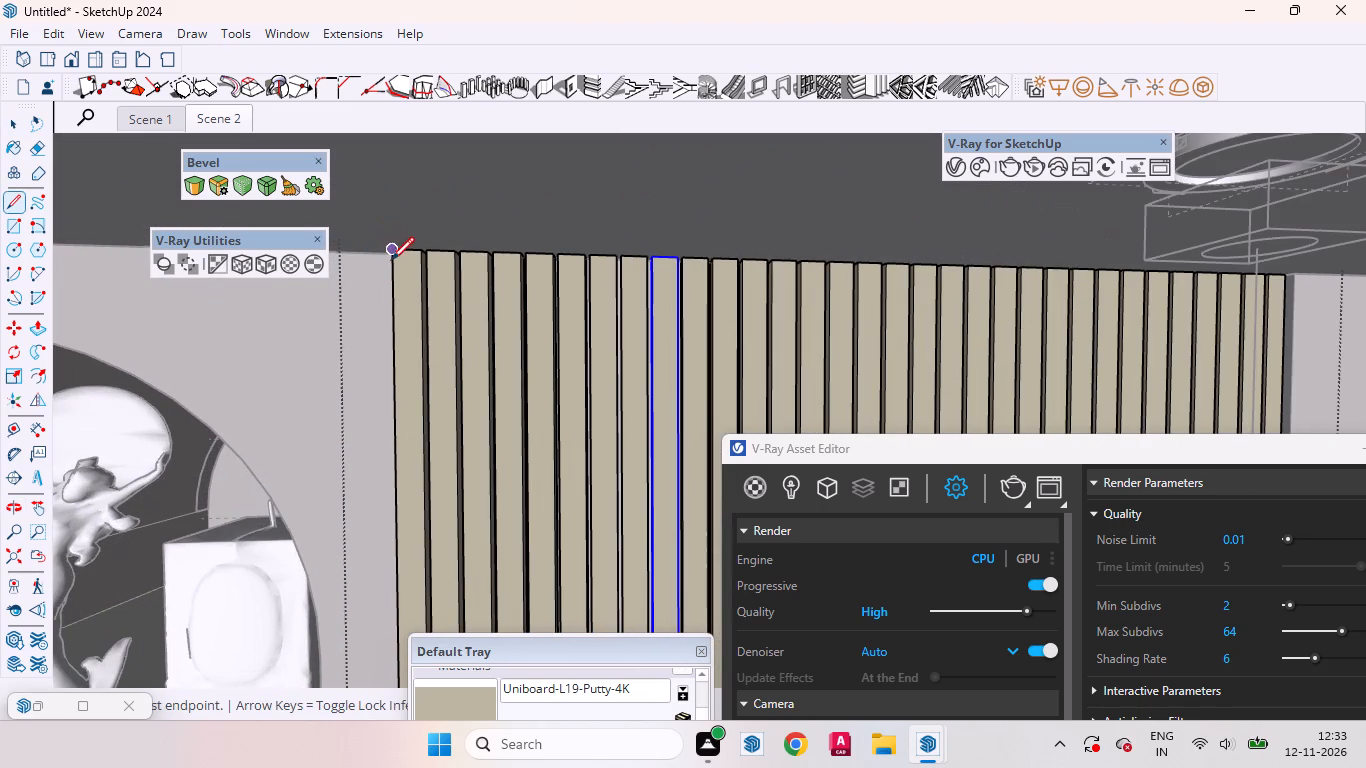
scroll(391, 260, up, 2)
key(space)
Place a horizontal guide line 3 mm below the top edge of the slats.
scroll(419, 249, up, 4)
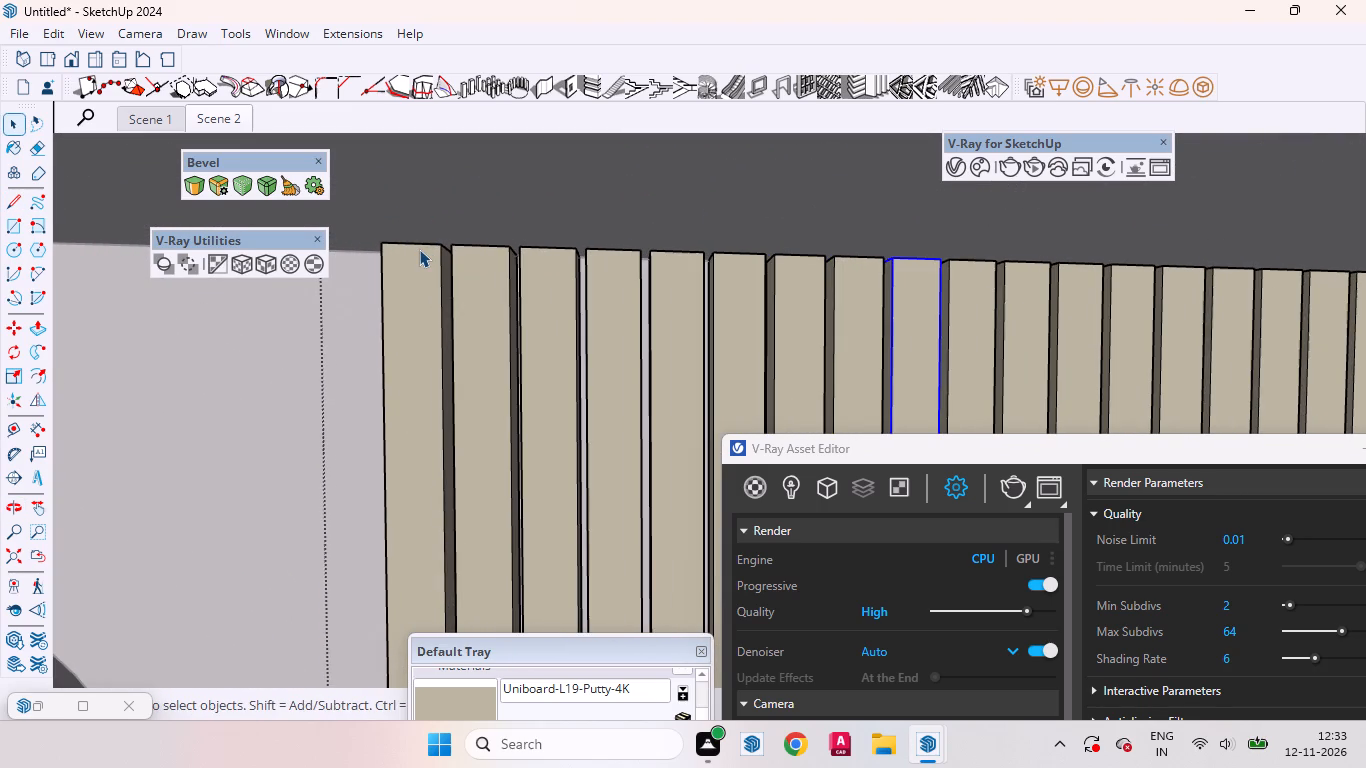
key(t)
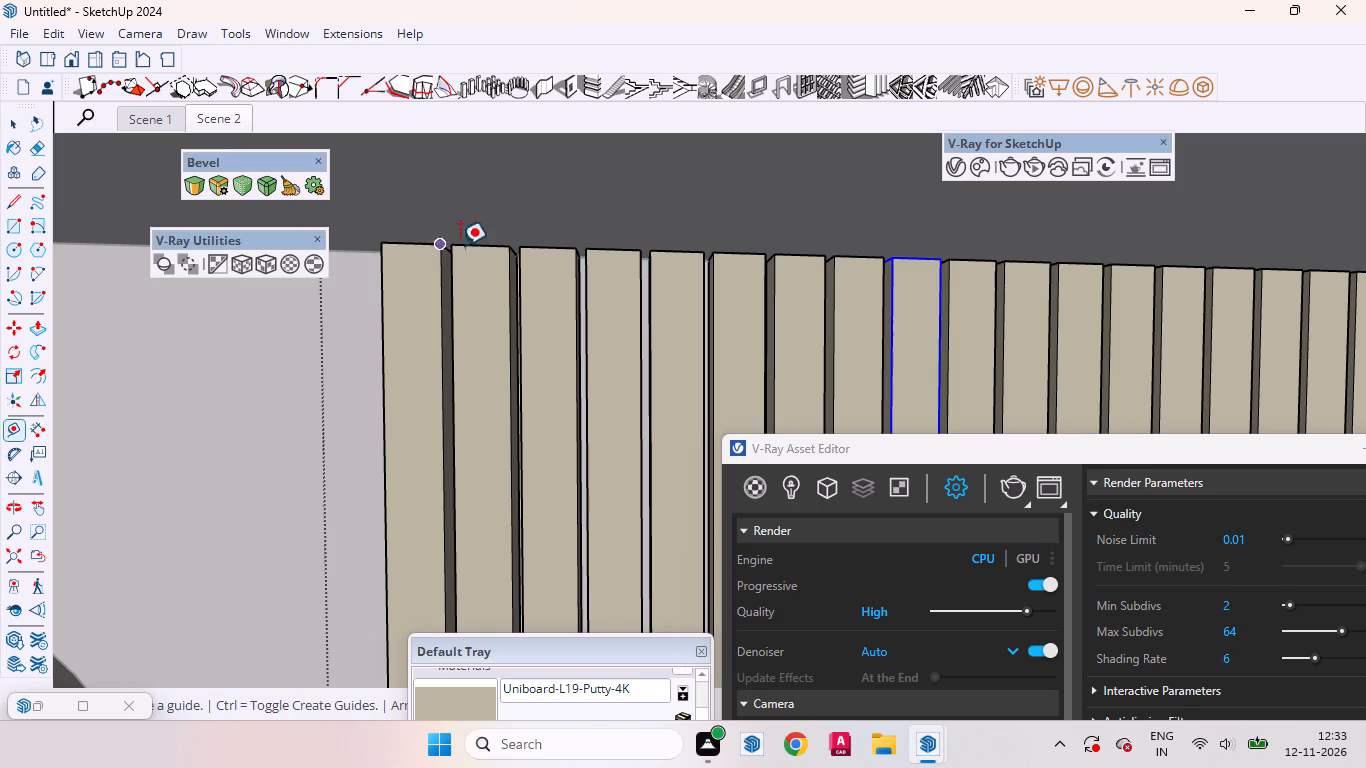
click(481, 246)
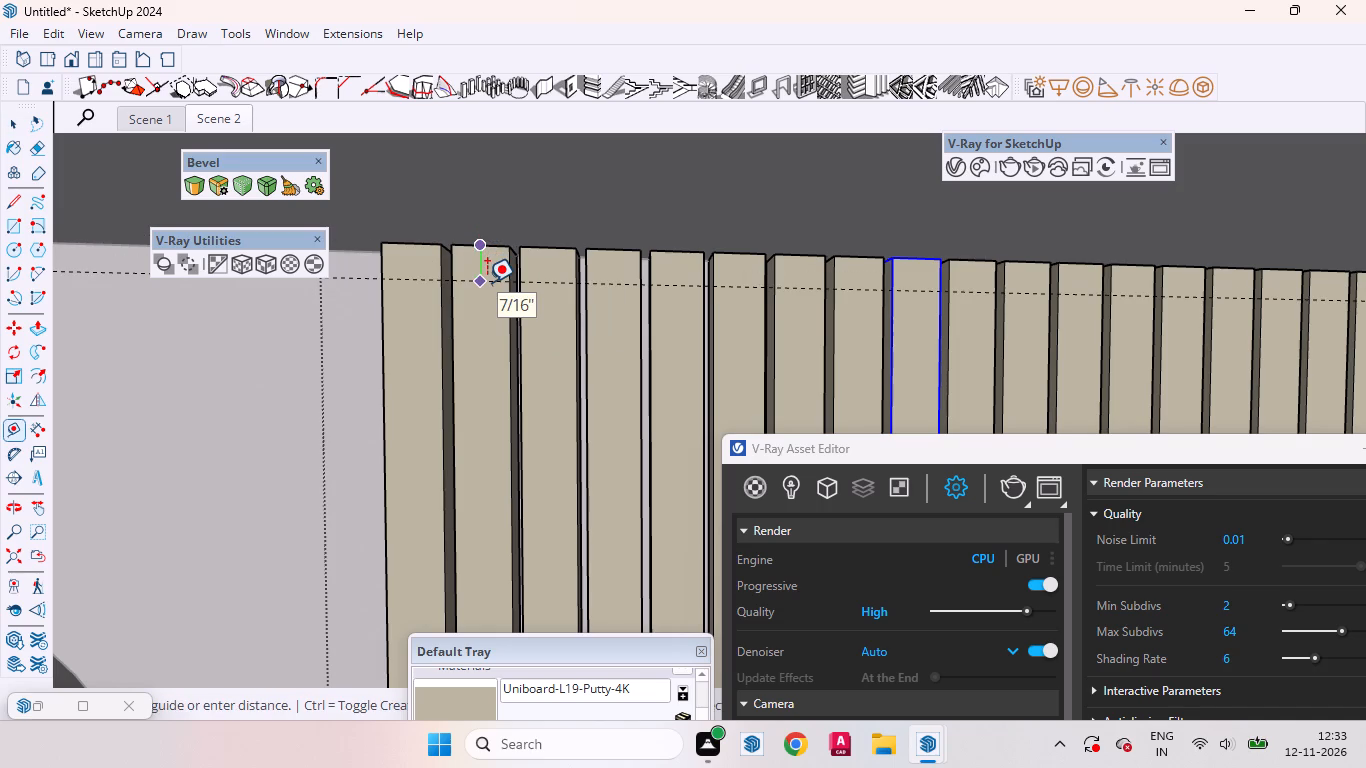
text(3m)
key(m)
key(Return)
key(space)
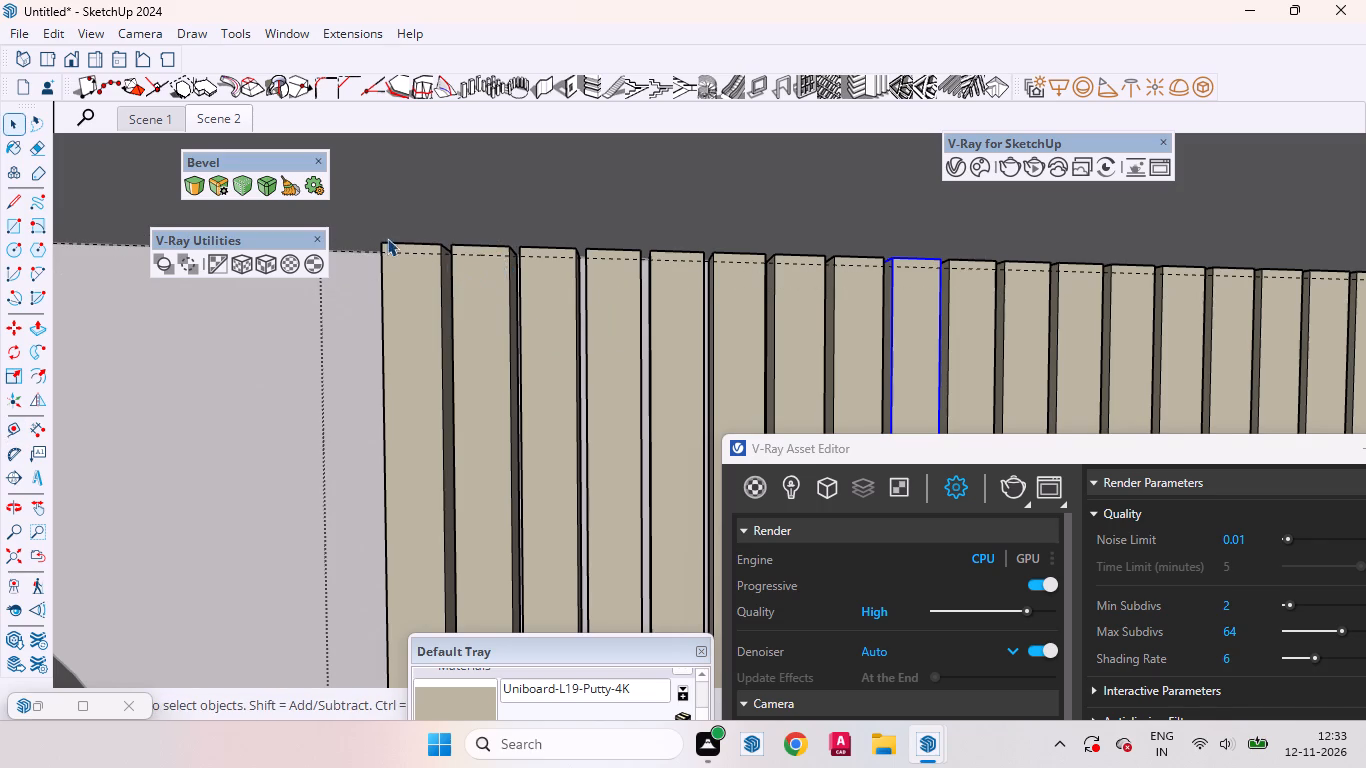
Open the first slat at the shelf-side end and draw a line across its front face along the guide.
scroll(386, 232, up, 13)
click(419, 252)
scroll(583, 307, down, 4)
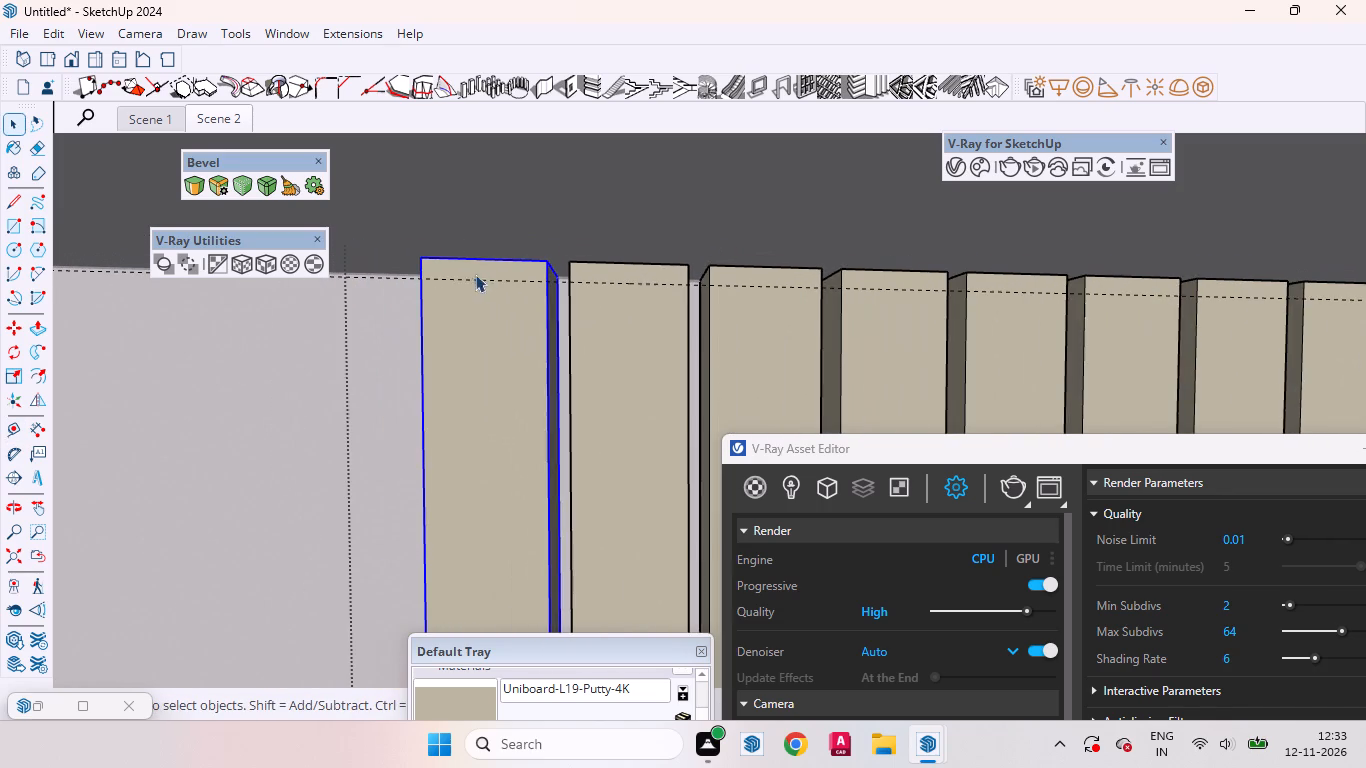
double_click(479, 319)
scroll(483, 270, up, 7)
click(488, 270)
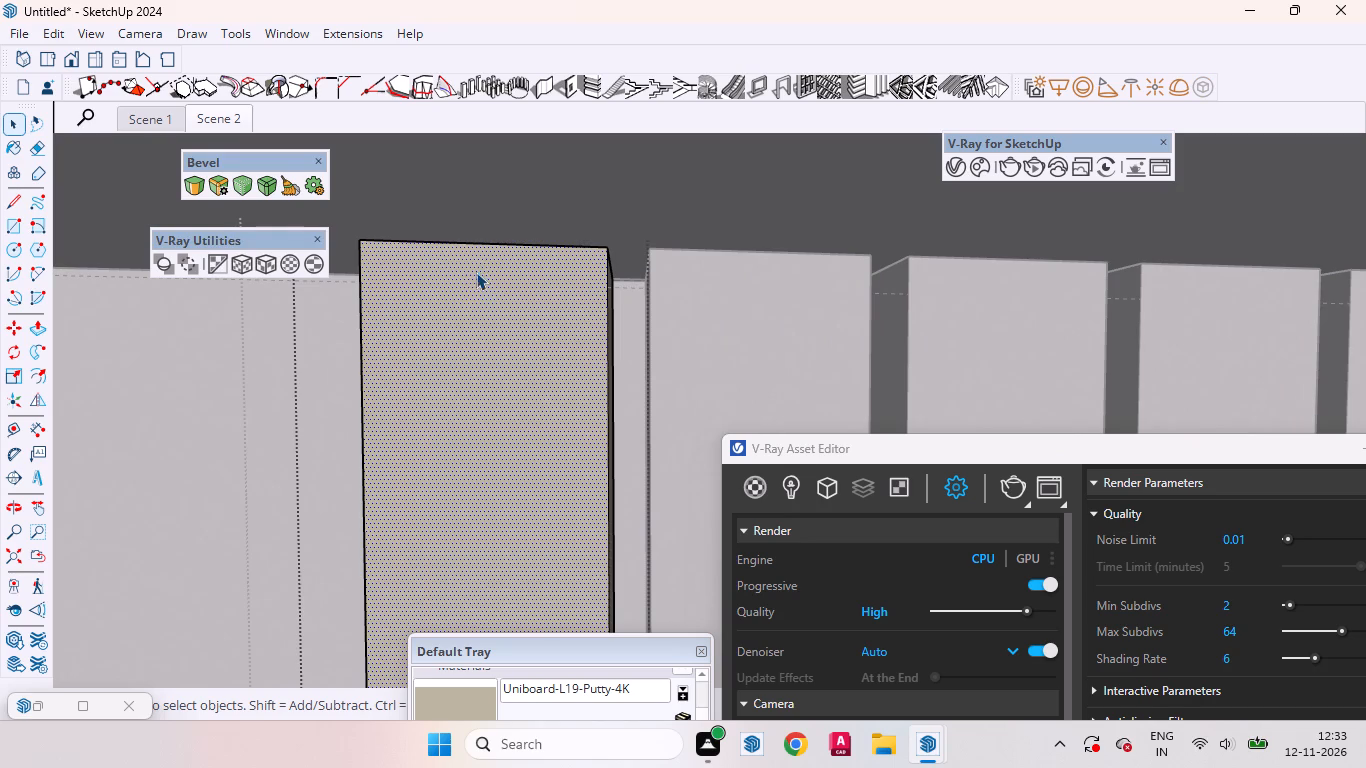
scroll(512, 299, down, 6)
middle_drag(516, 304, 543, 304)
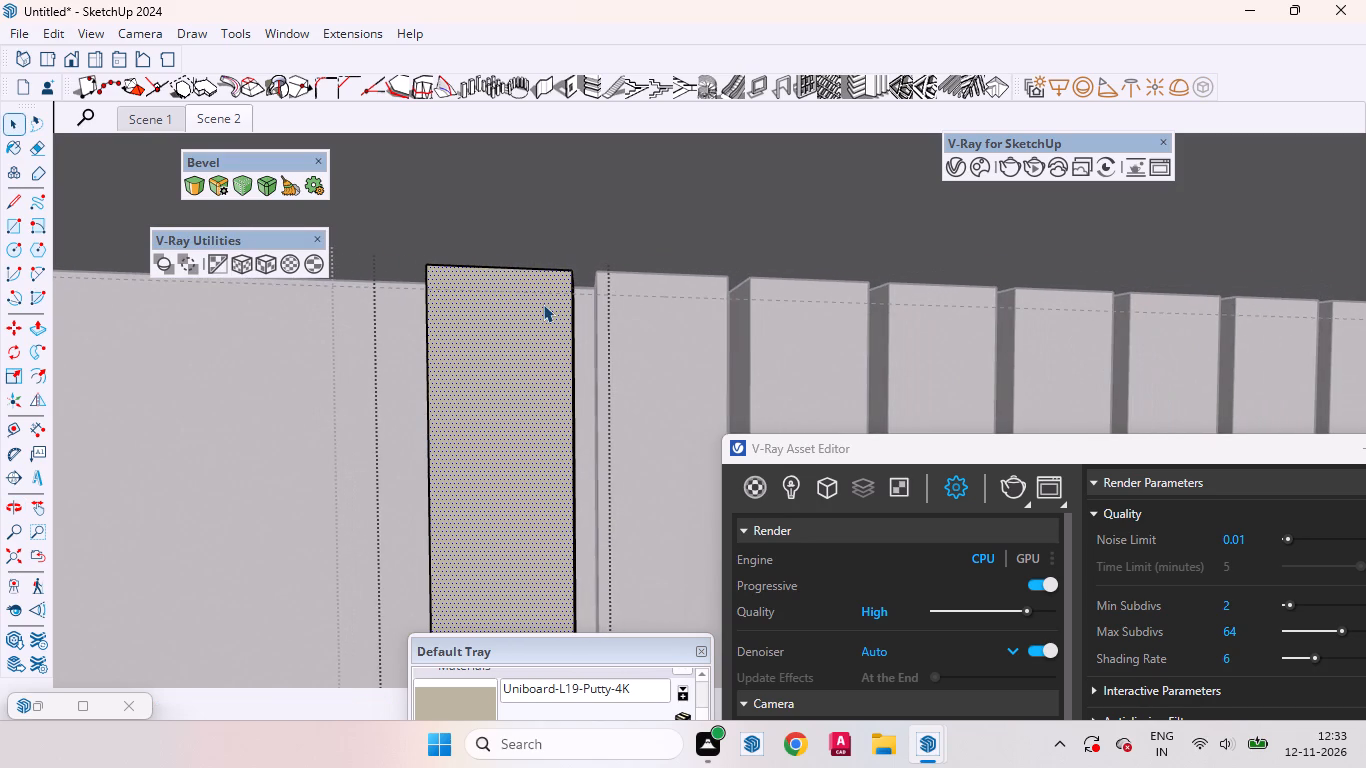
key(l)
click(429, 287)
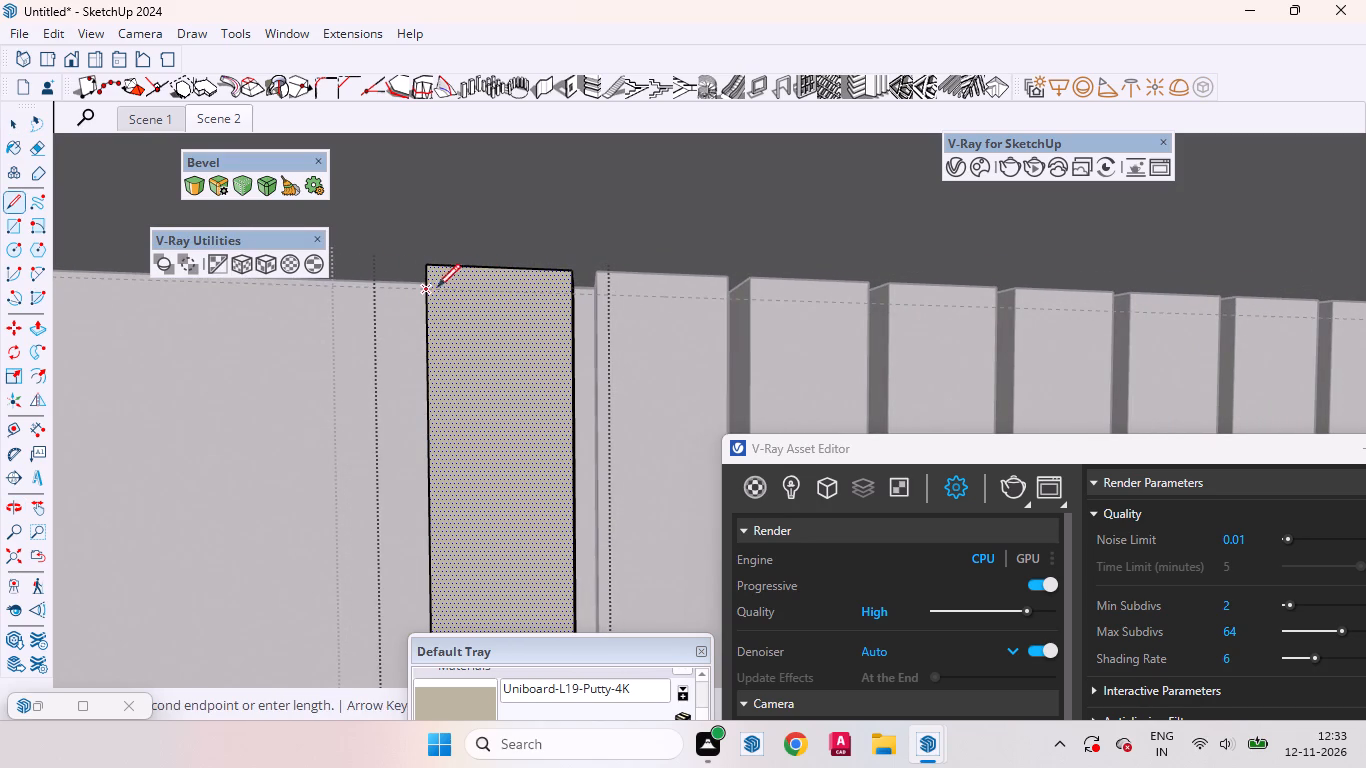
click(574, 297)
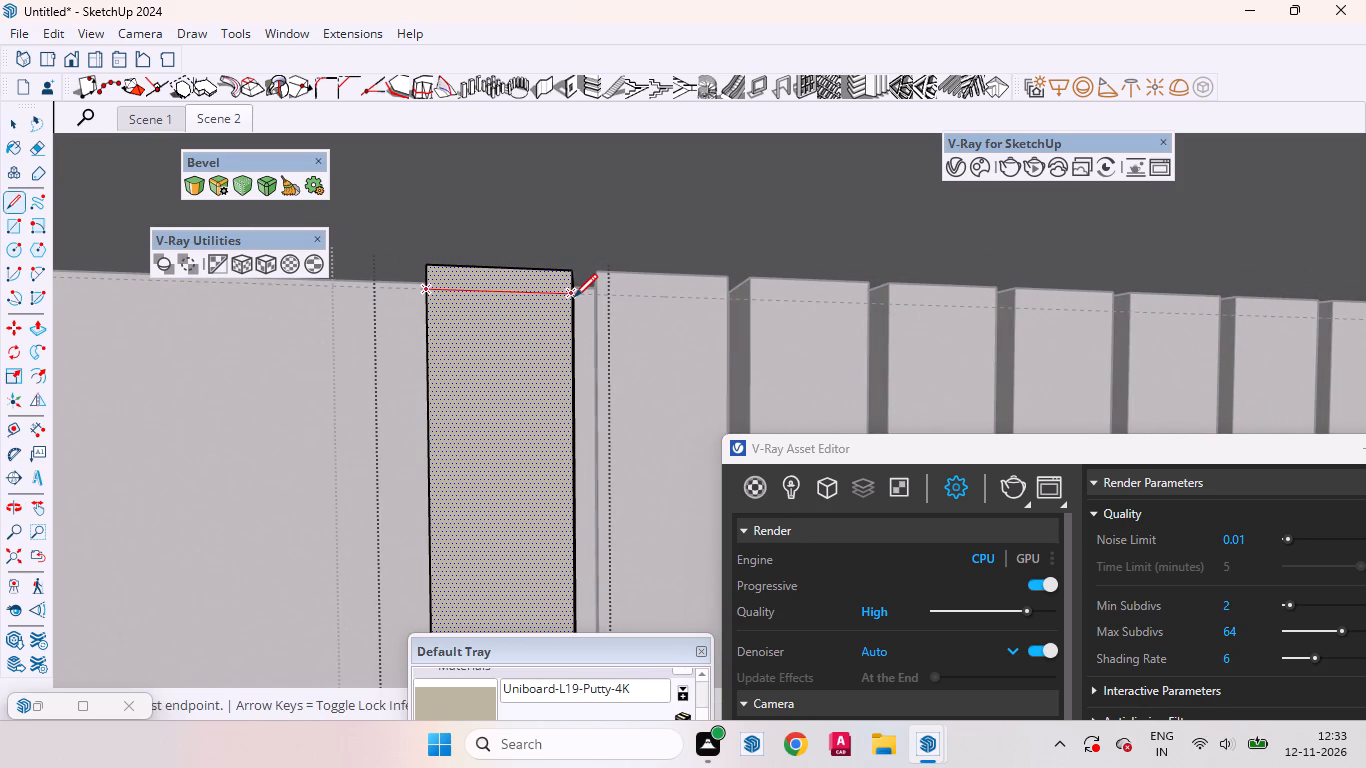
key(space)
Push/Pull the strip above the line back 1/2" through the first slat to trim off its top.
middle_drag(471, 307, 797, 329)
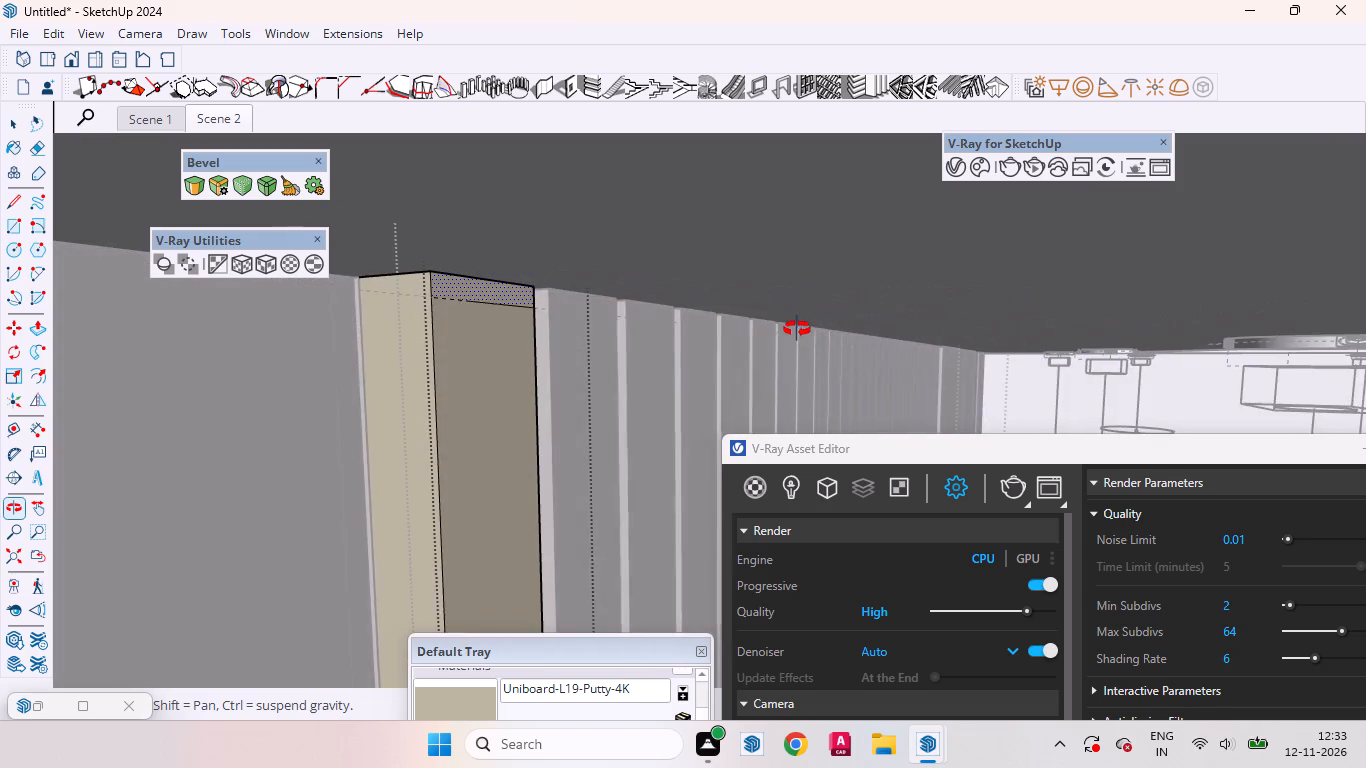
middle_drag(797, 329, 764, 330)
key(p)
scroll(467, 272, up, 8)
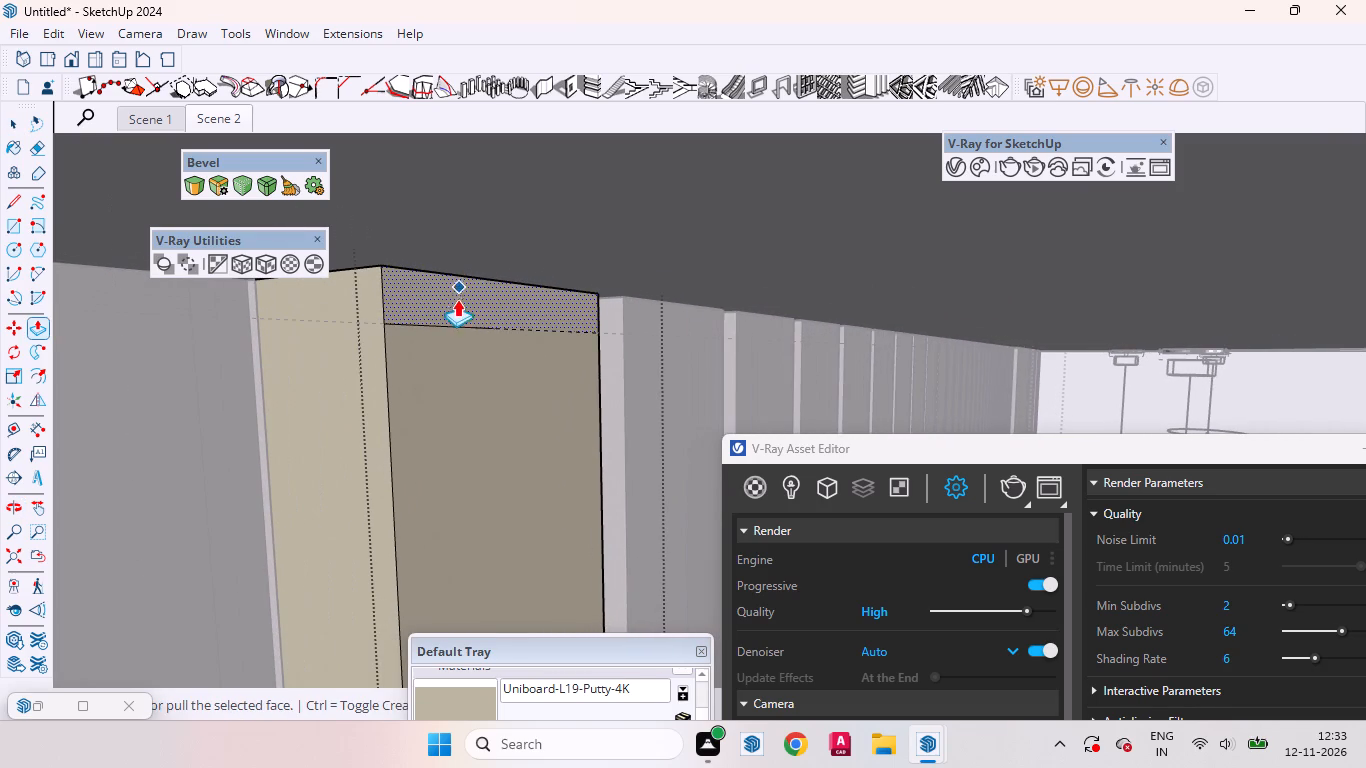
click(450, 304)
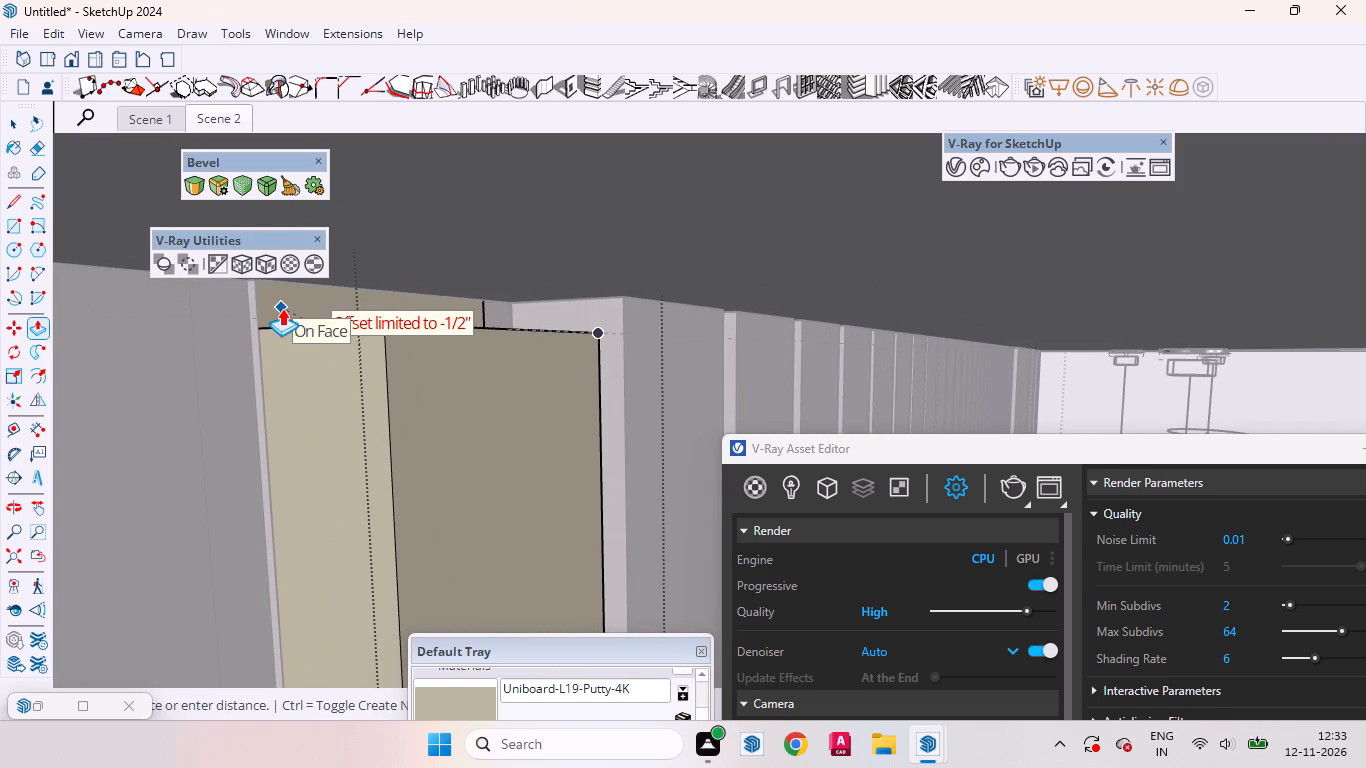
click(282, 308)
key(space)
Open the second slat, draw a line across its face along the guide, and push the top strip away.
middle_drag(666, 334, 352, 345)
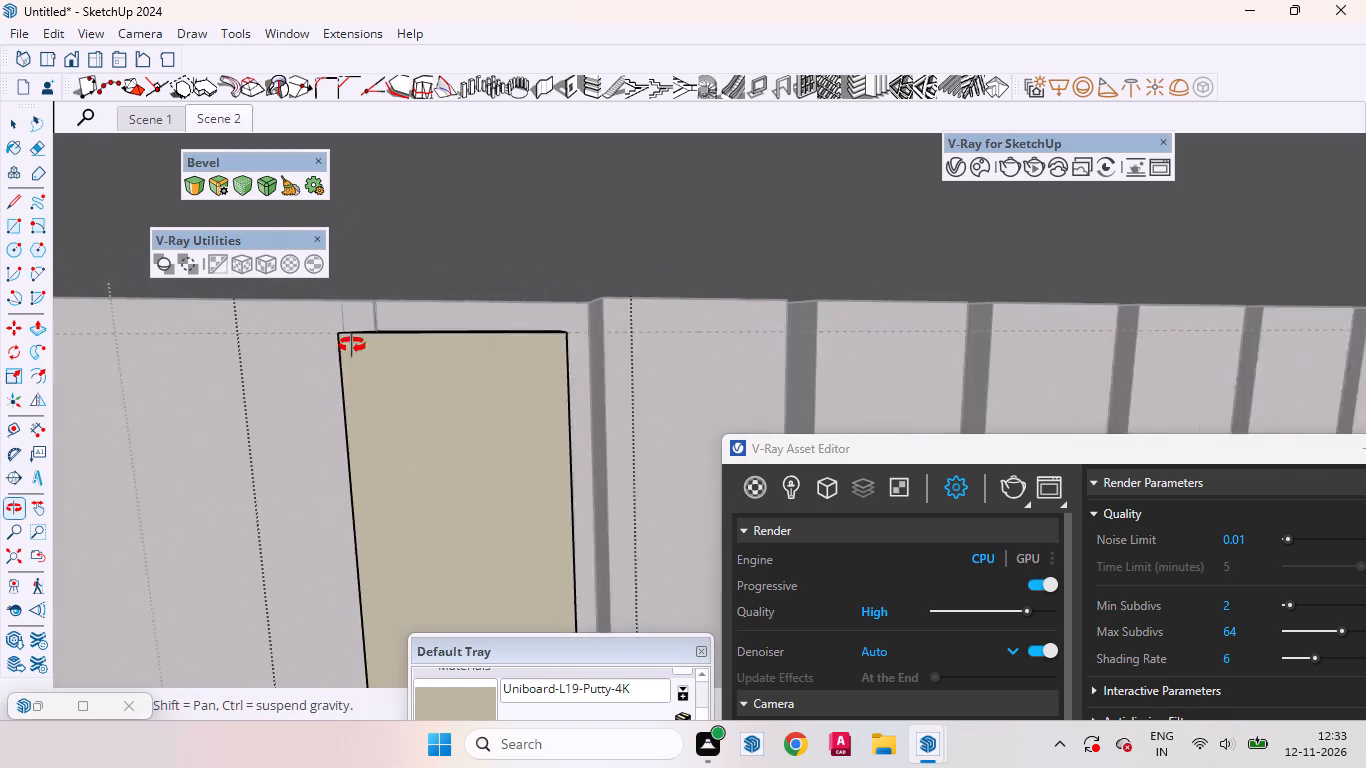
middle_drag(352, 345, 352, 344)
triple_click(670, 384)
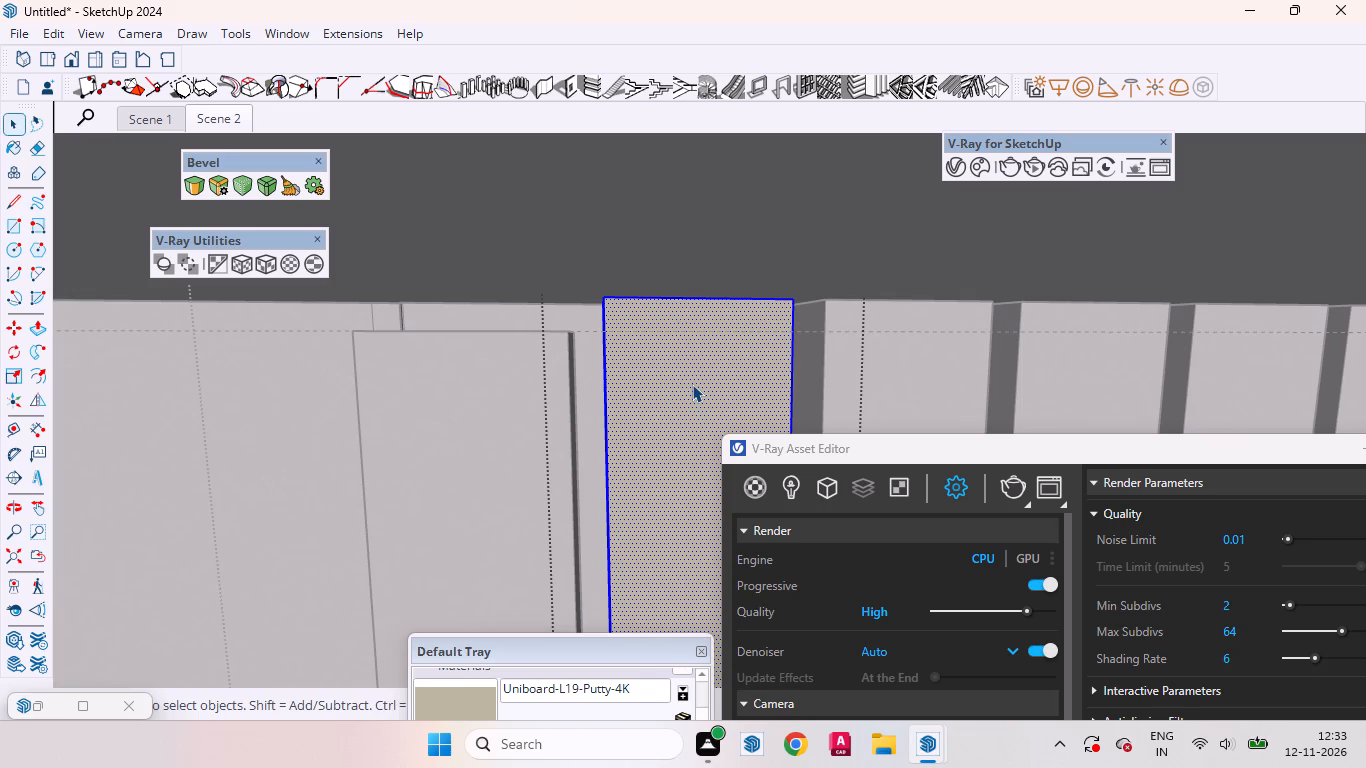
key(l)
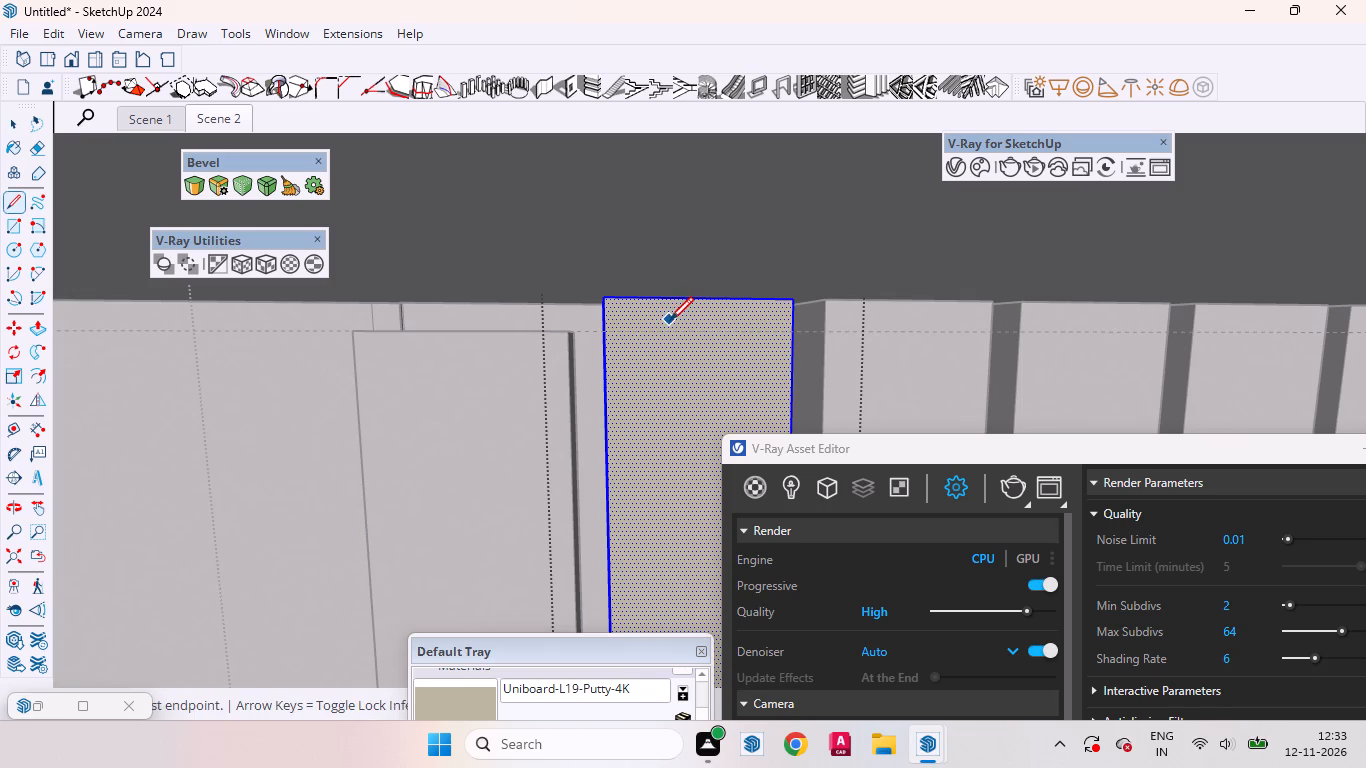
click(606, 329)
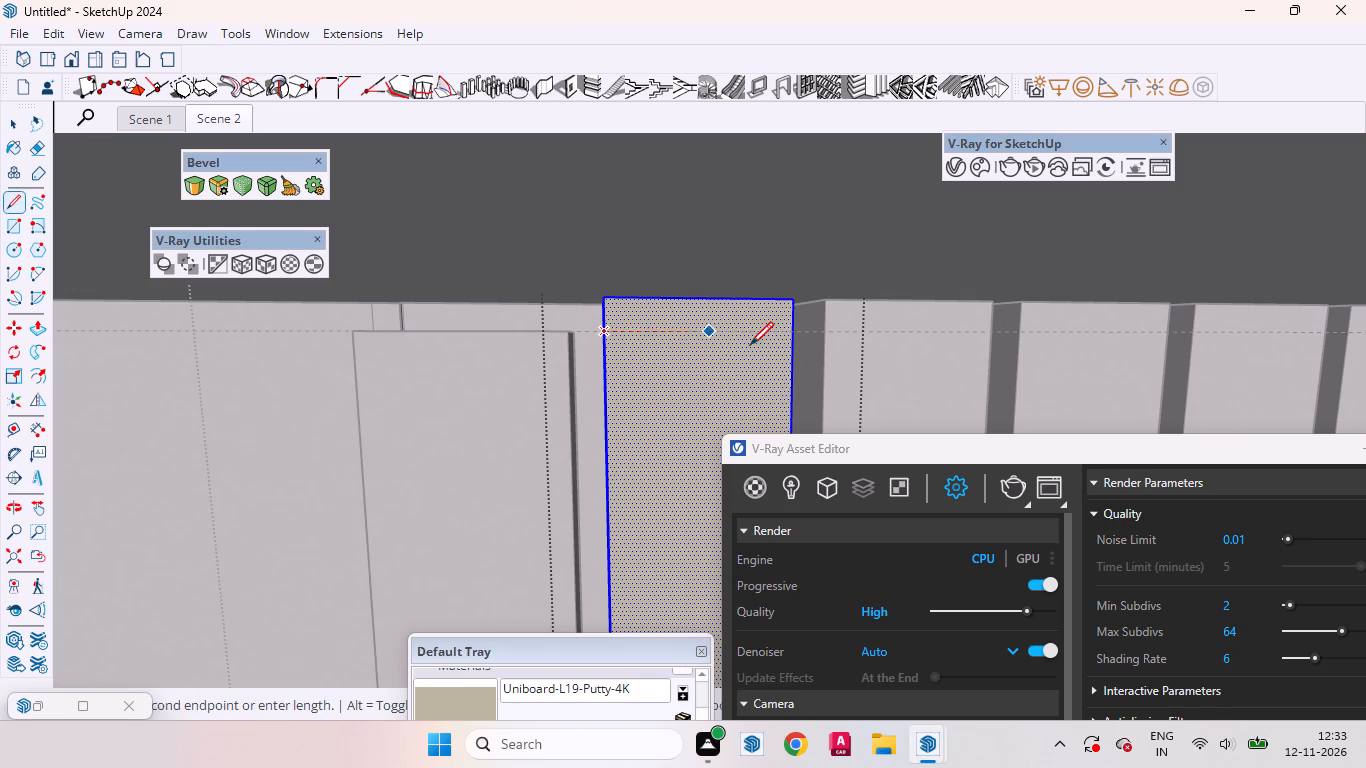
click(792, 331)
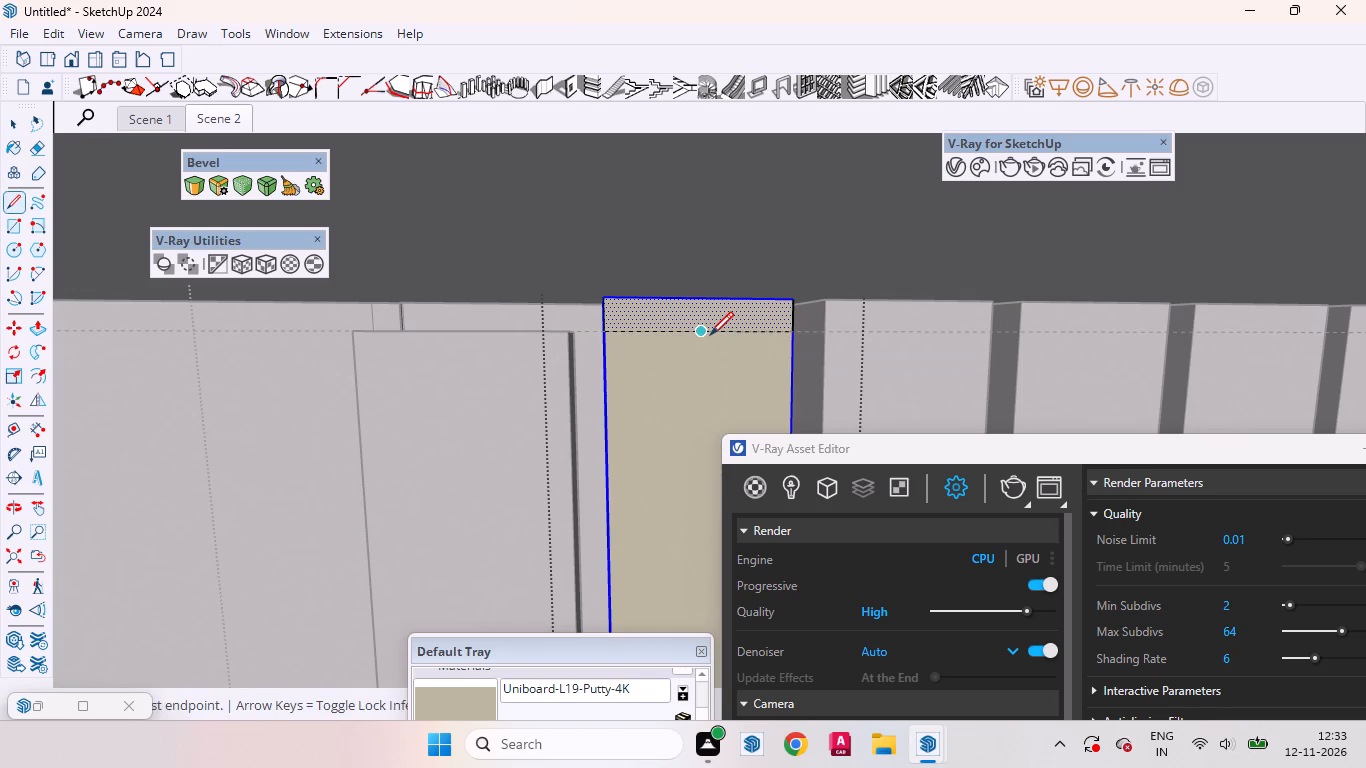
key(p)
double_click(713, 309)
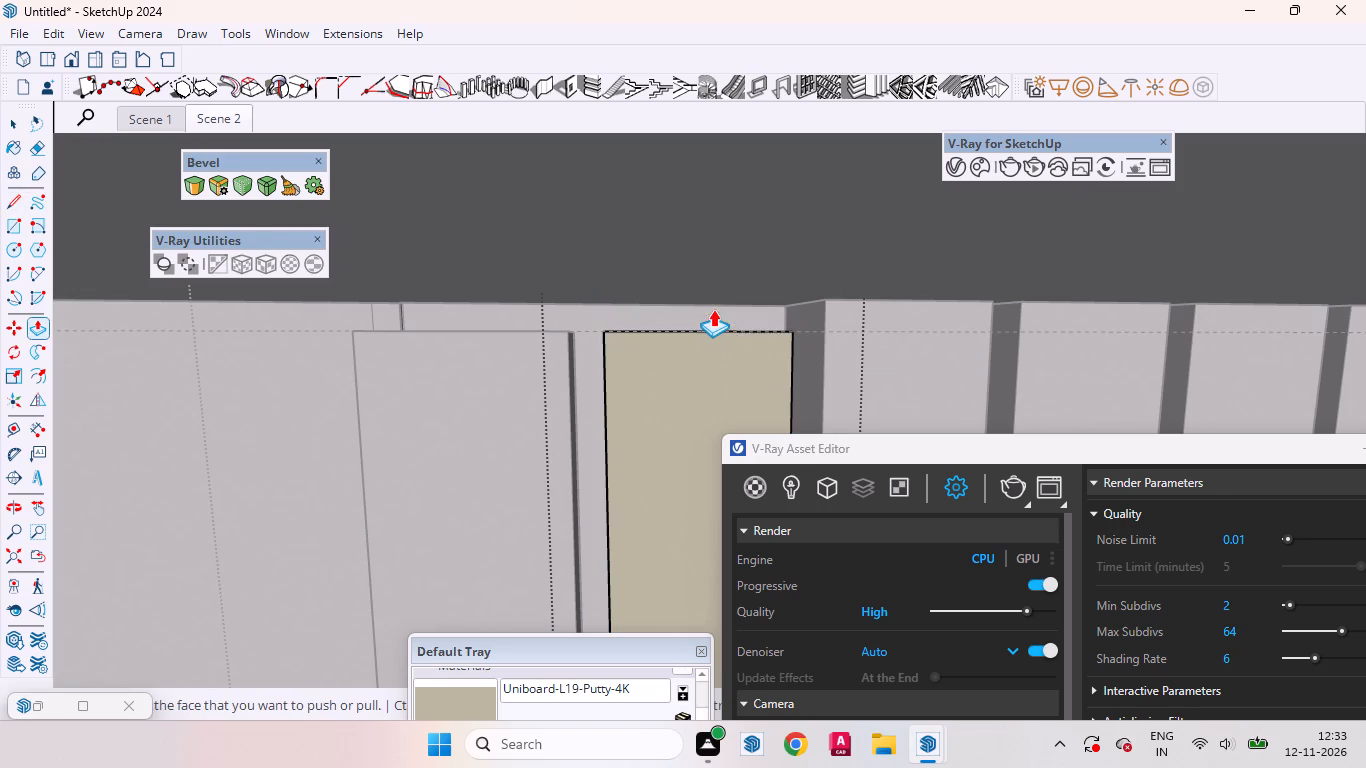
key(space)
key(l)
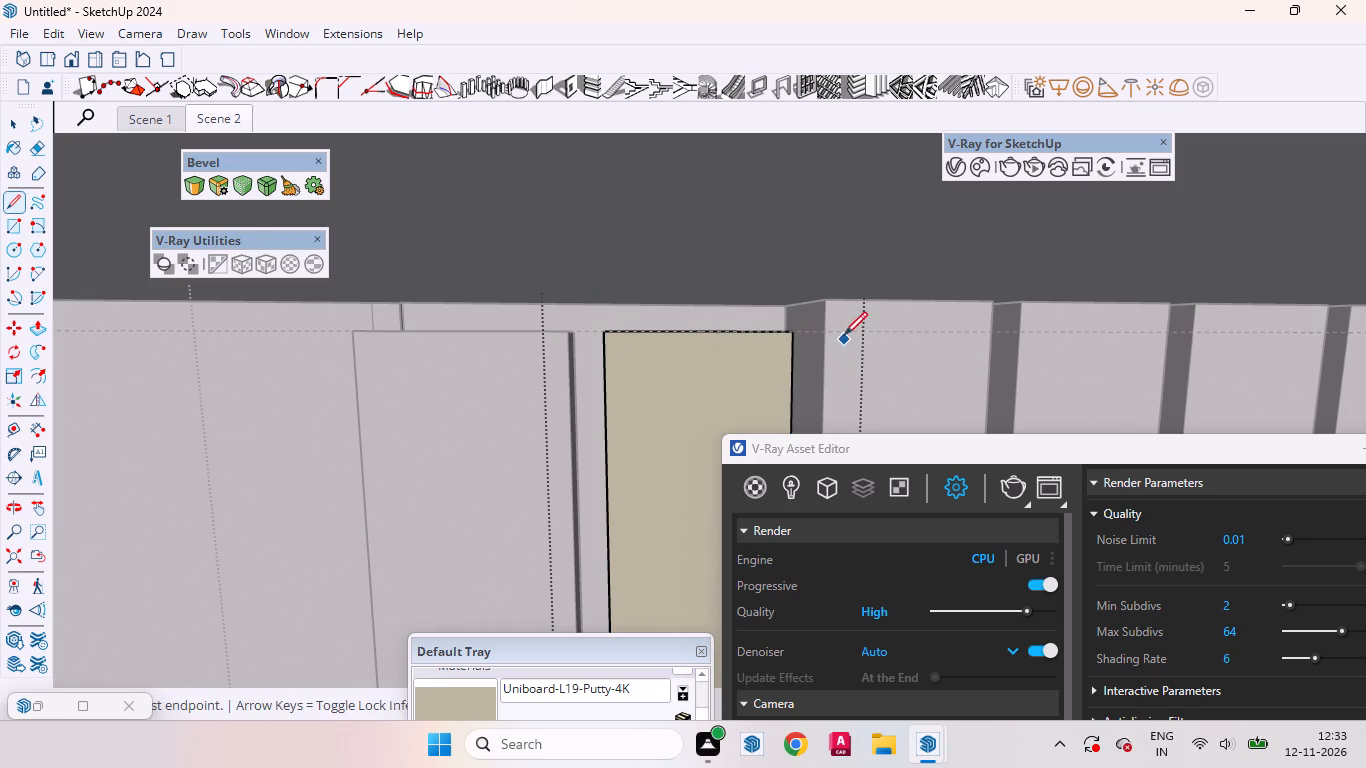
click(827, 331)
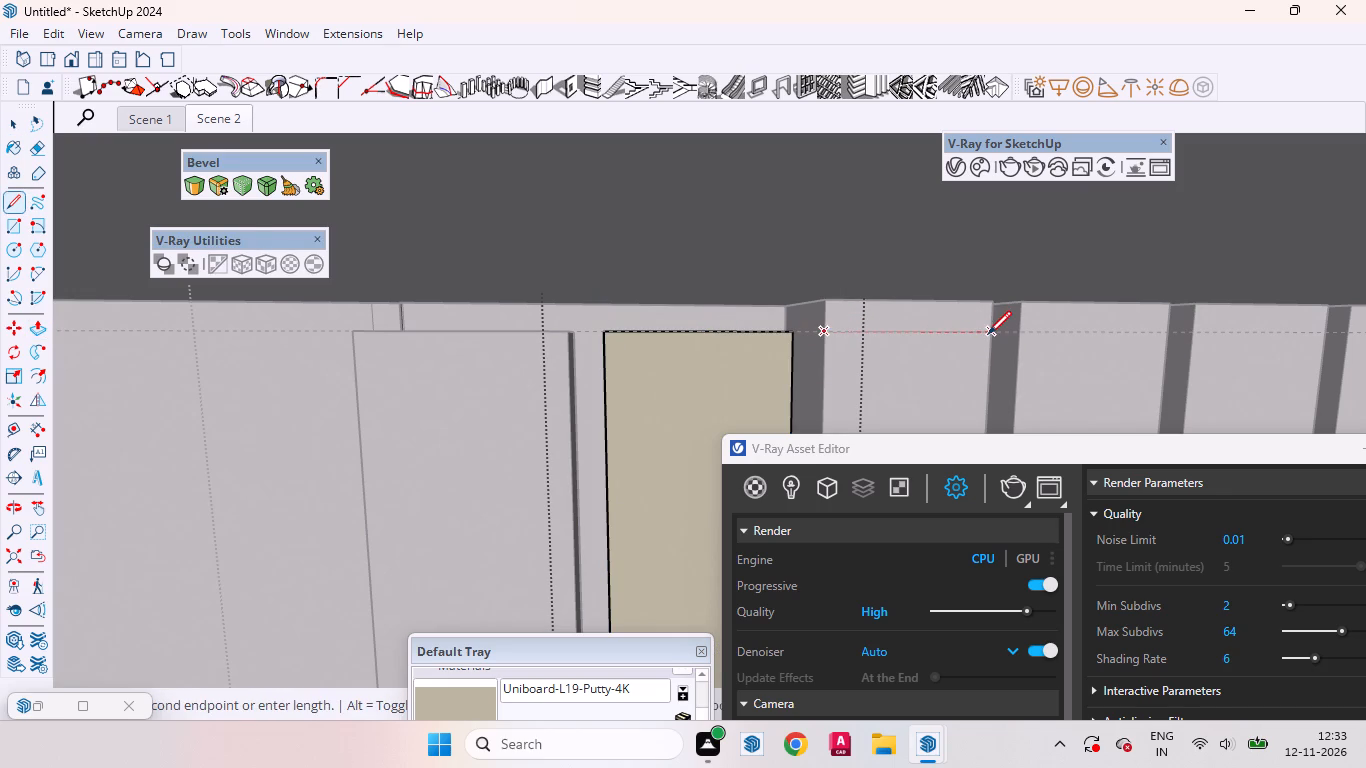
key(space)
Open the third slat, draw a line across its face along the guide, and push the top strip away.
triple_click(922, 381)
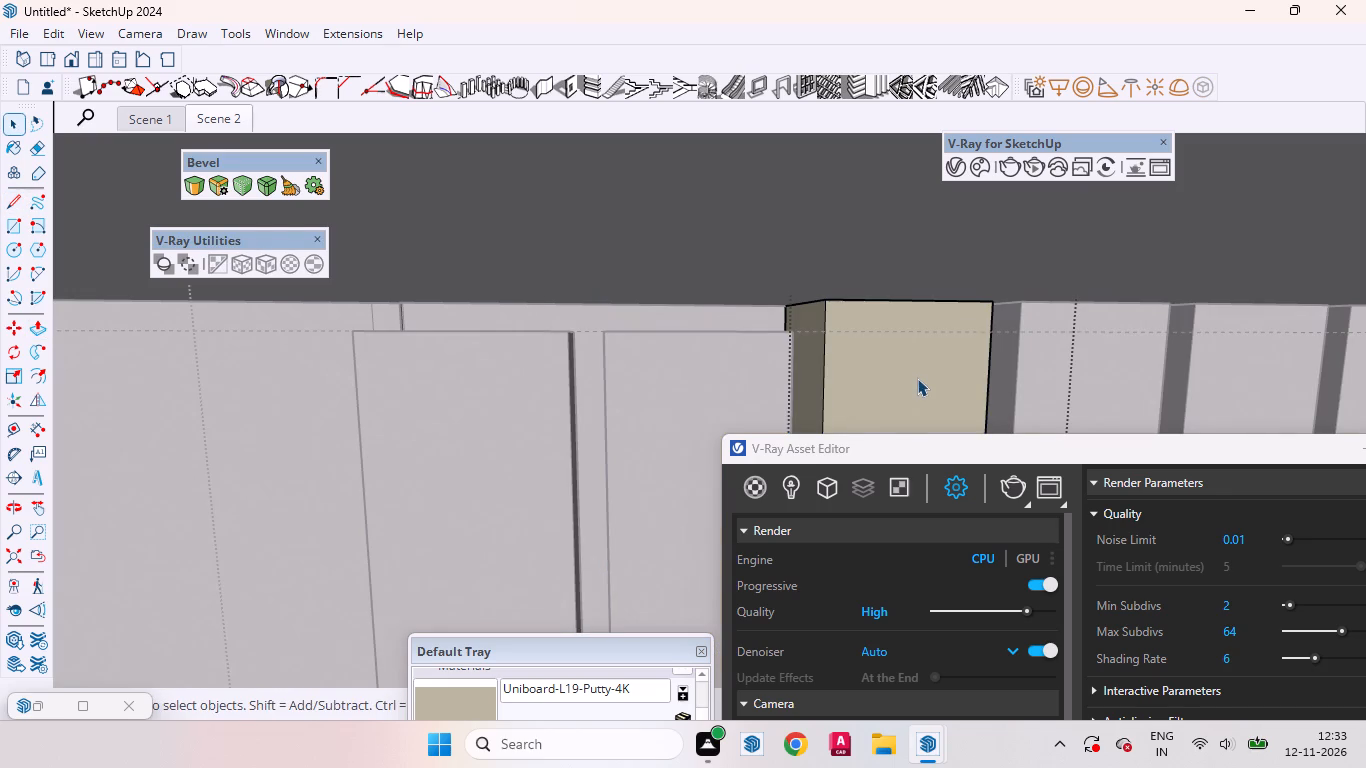
key(l)
drag(825, 331, 846, 331)
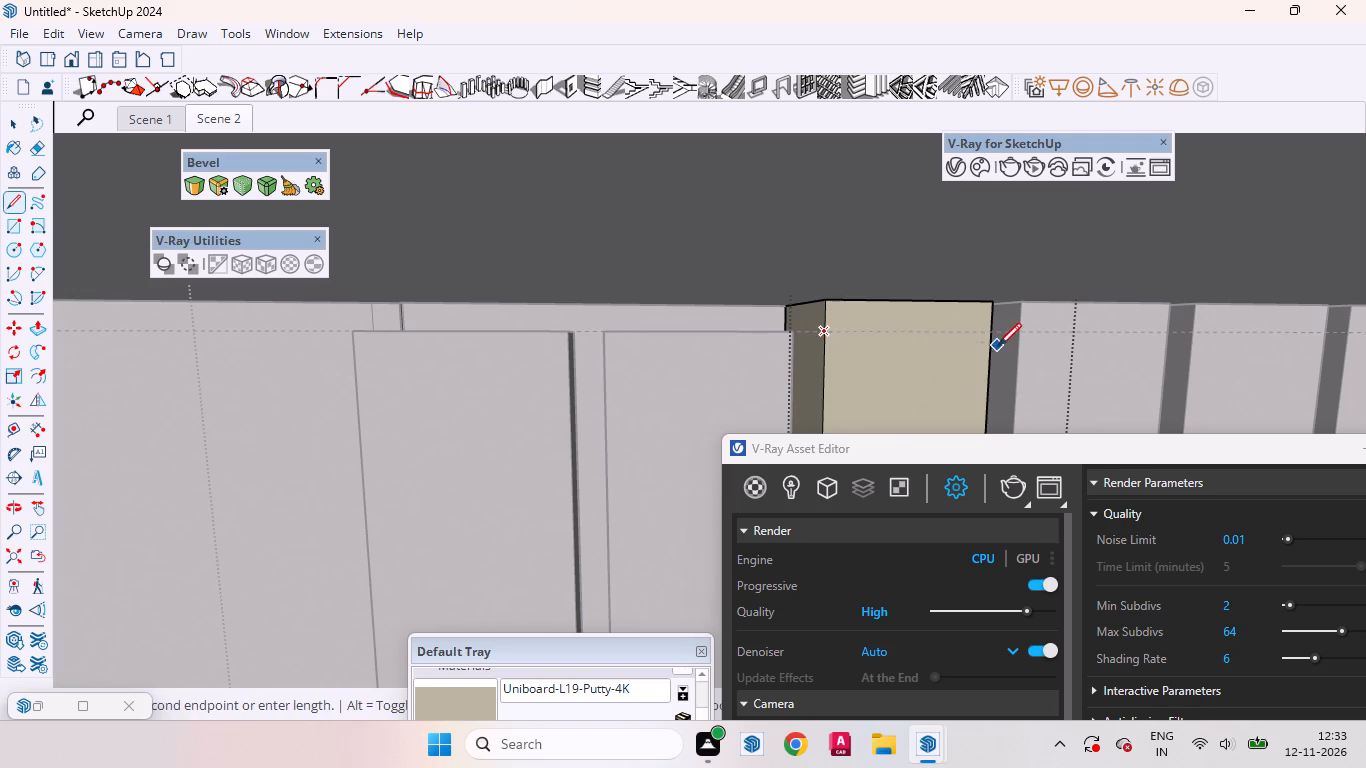
click(990, 335)
key(space)
click(922, 319)
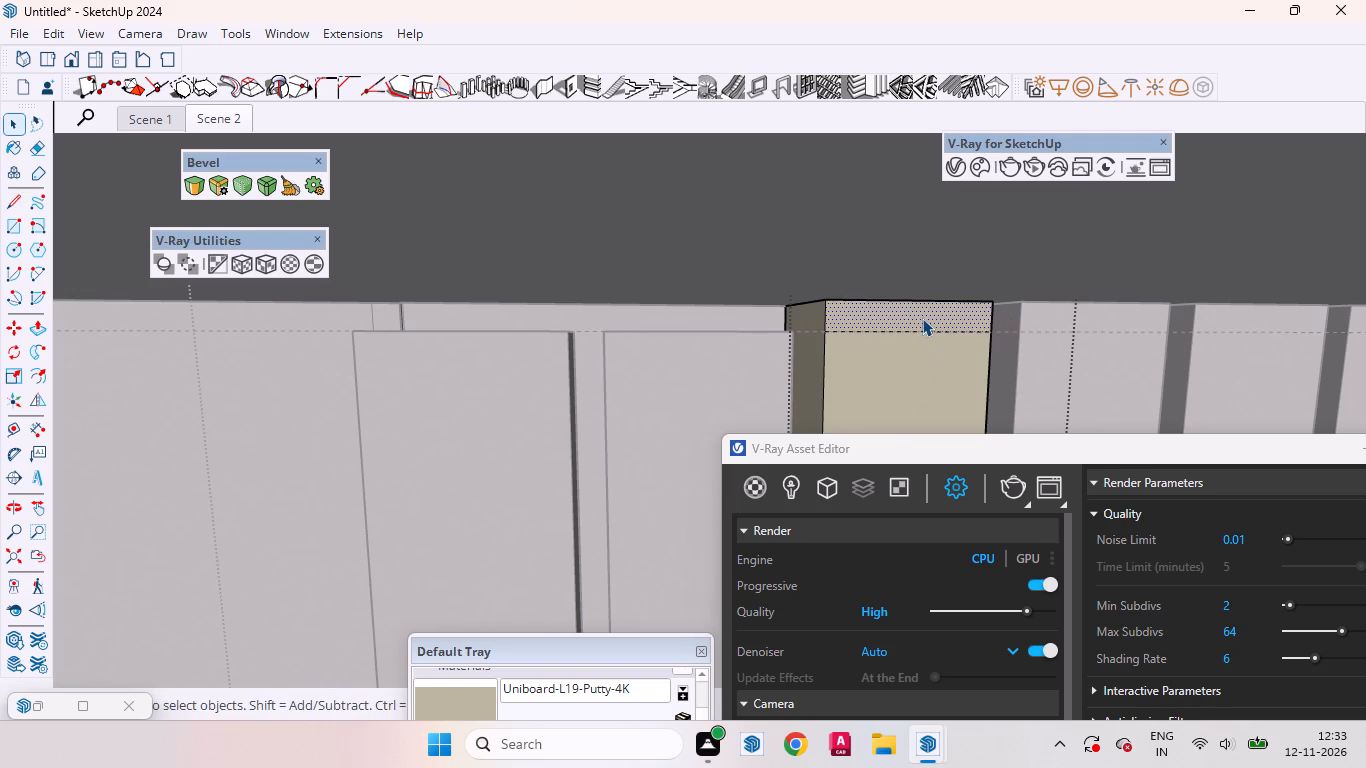
key(p)
double_click(929, 314)
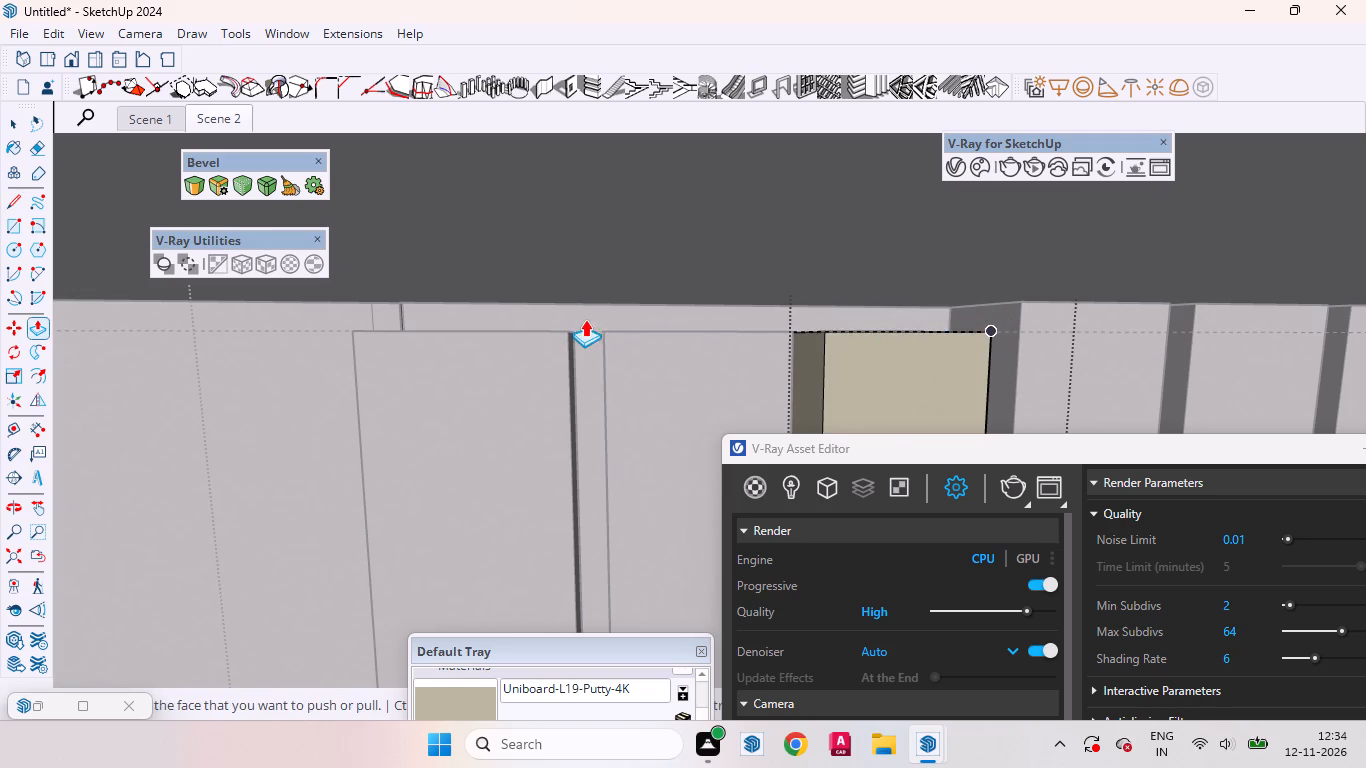
Open the fourth slat, draw a line across its face along the guide, and push the top strip away.
scroll(574, 319, down, 9)
scroll(515, 310, up, 1)
scroll(515, 310, down, 2)
middle_drag(706, 377, 639, 338)
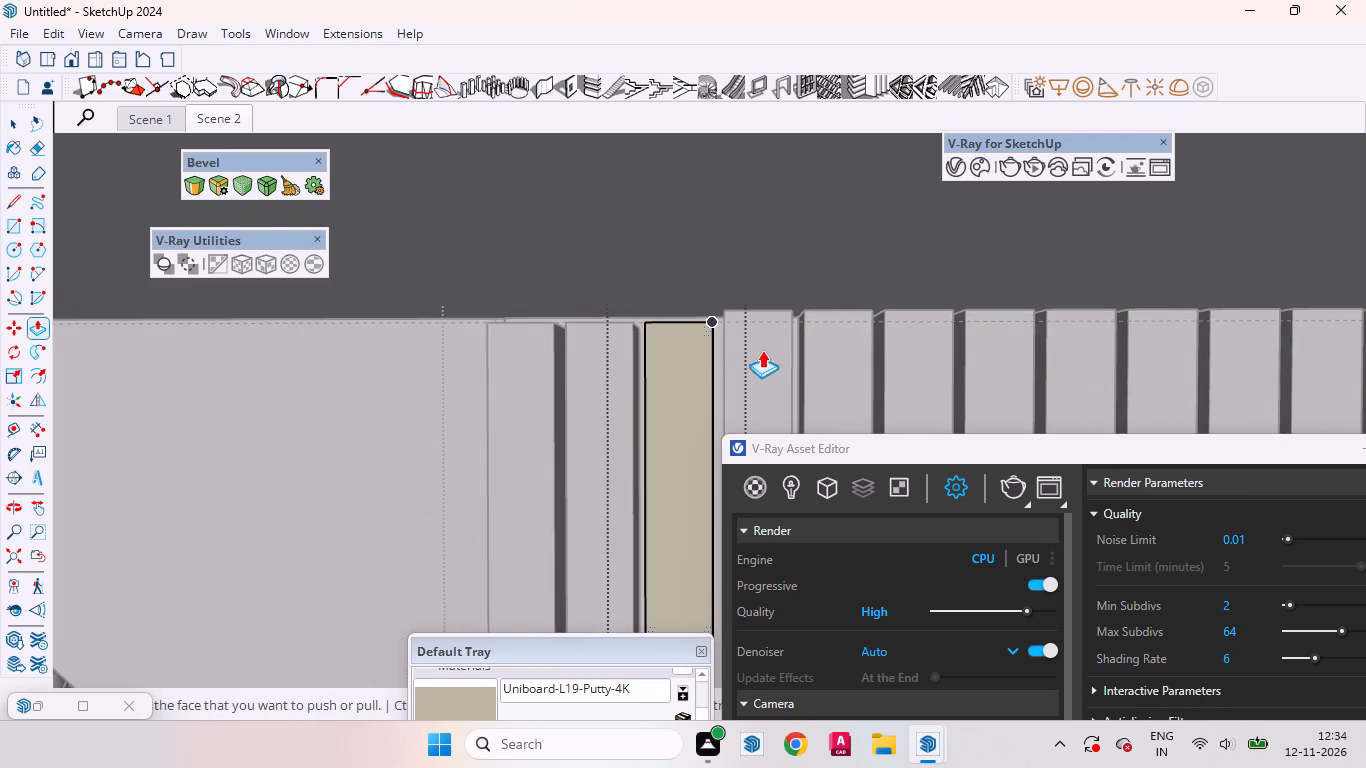
key(space)
triple_click(766, 350)
click(766, 350)
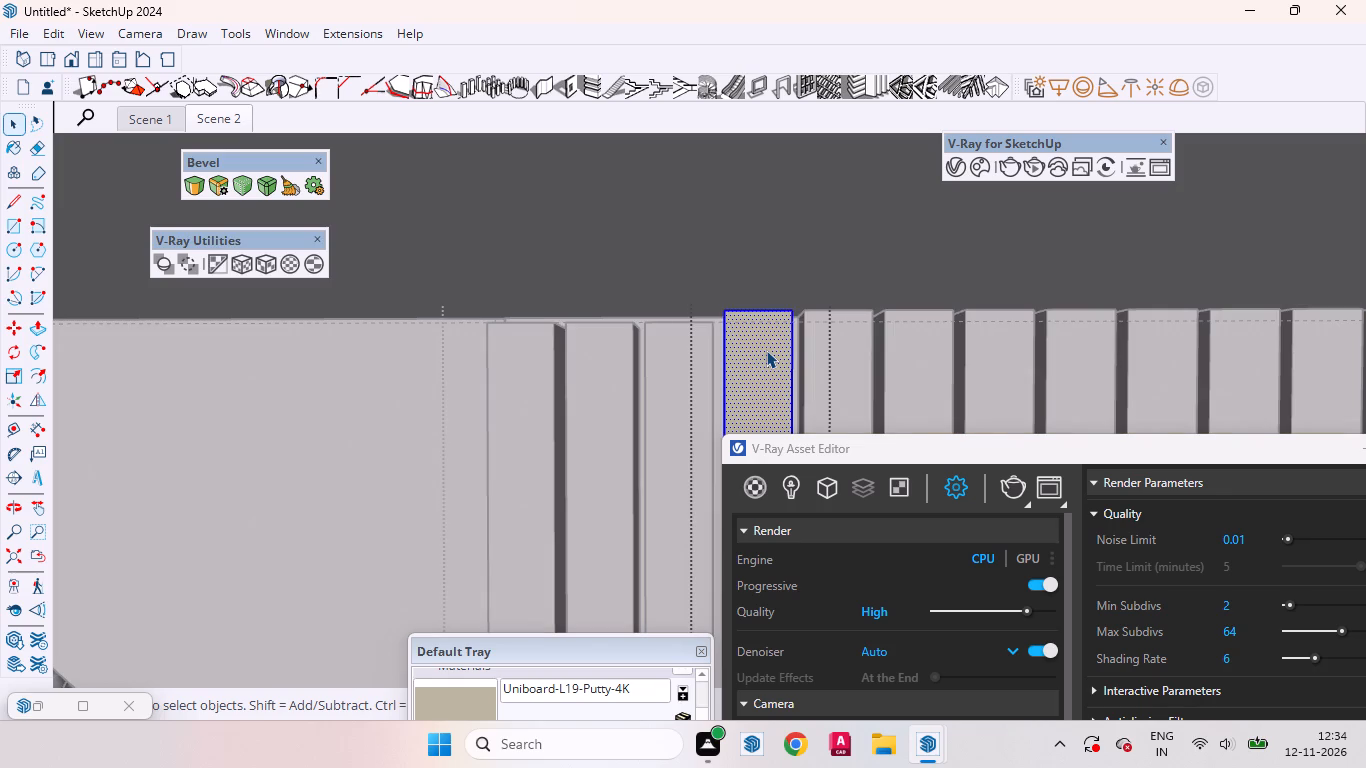
key(l)
click(726, 325)
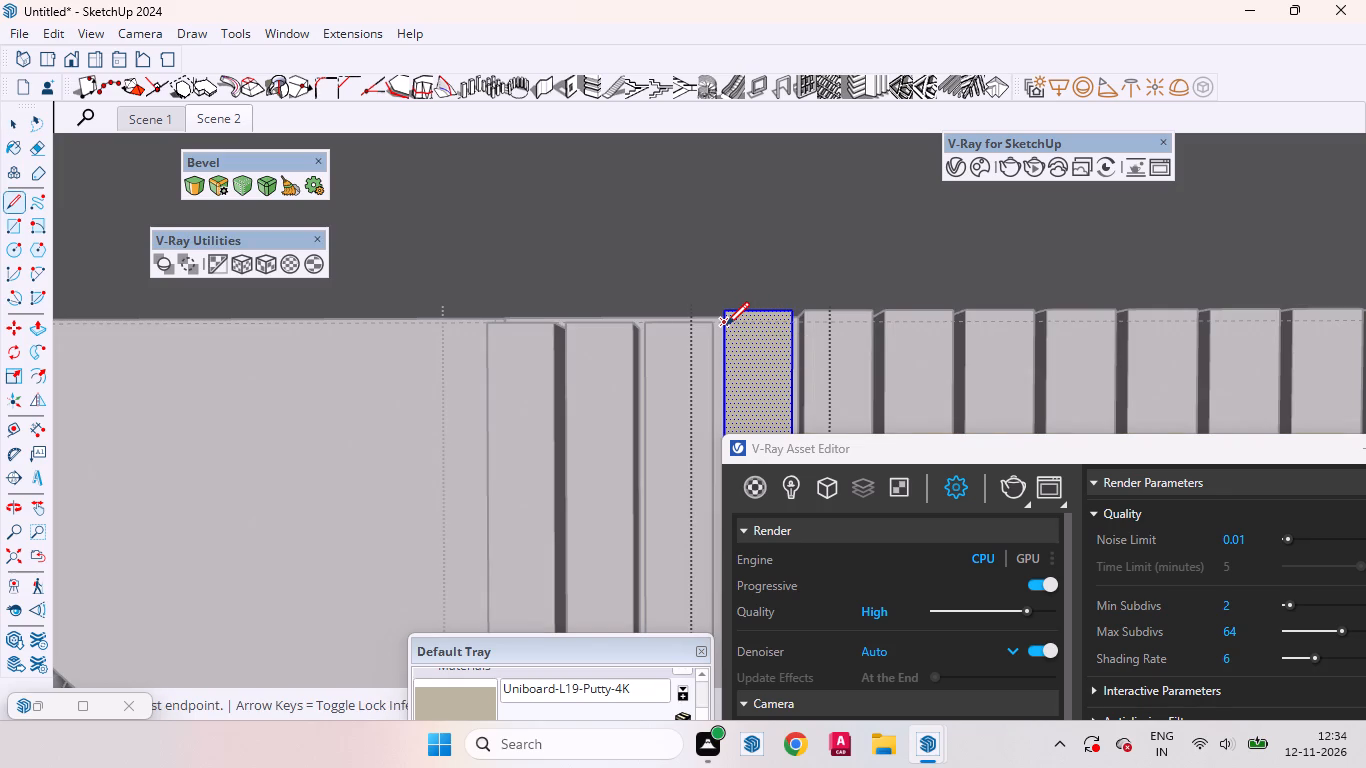
click(789, 326)
key(space)
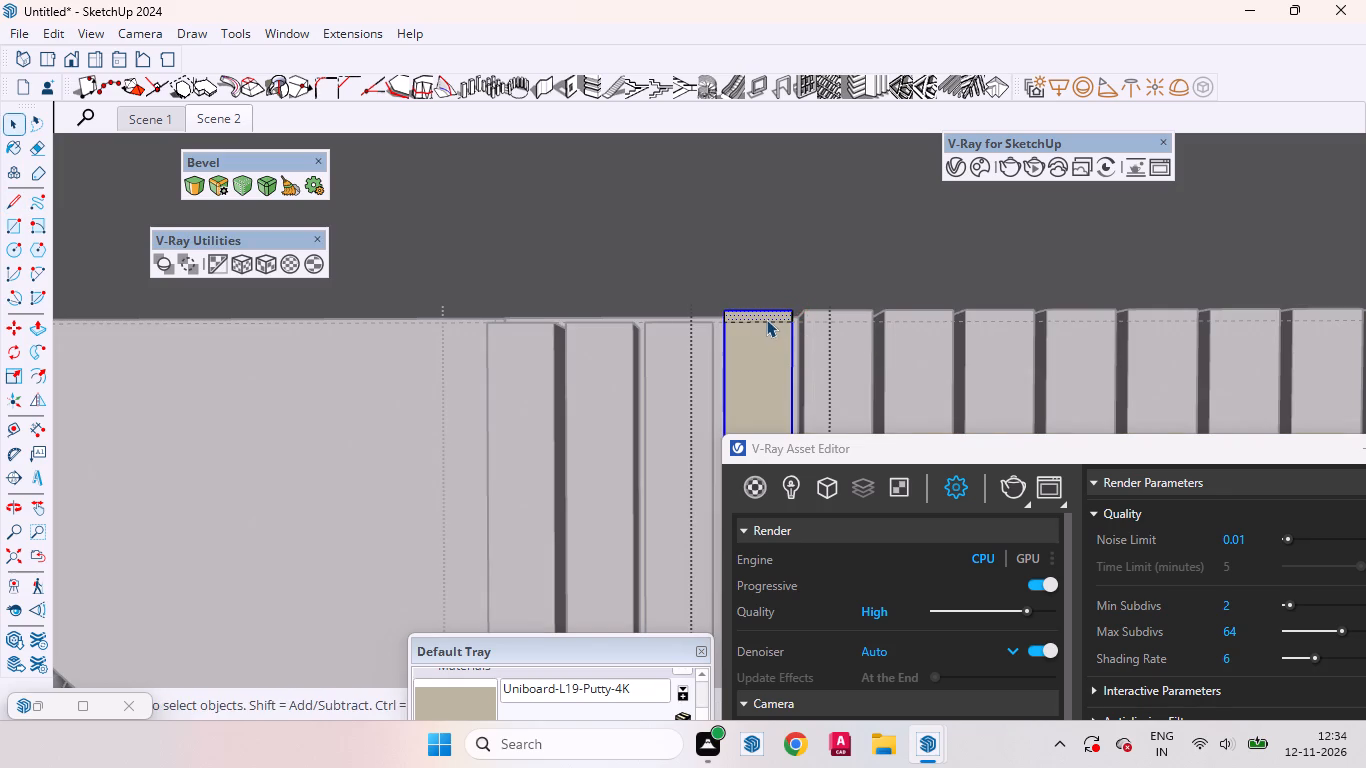
key(p)
scroll(712, 303, up, 4)
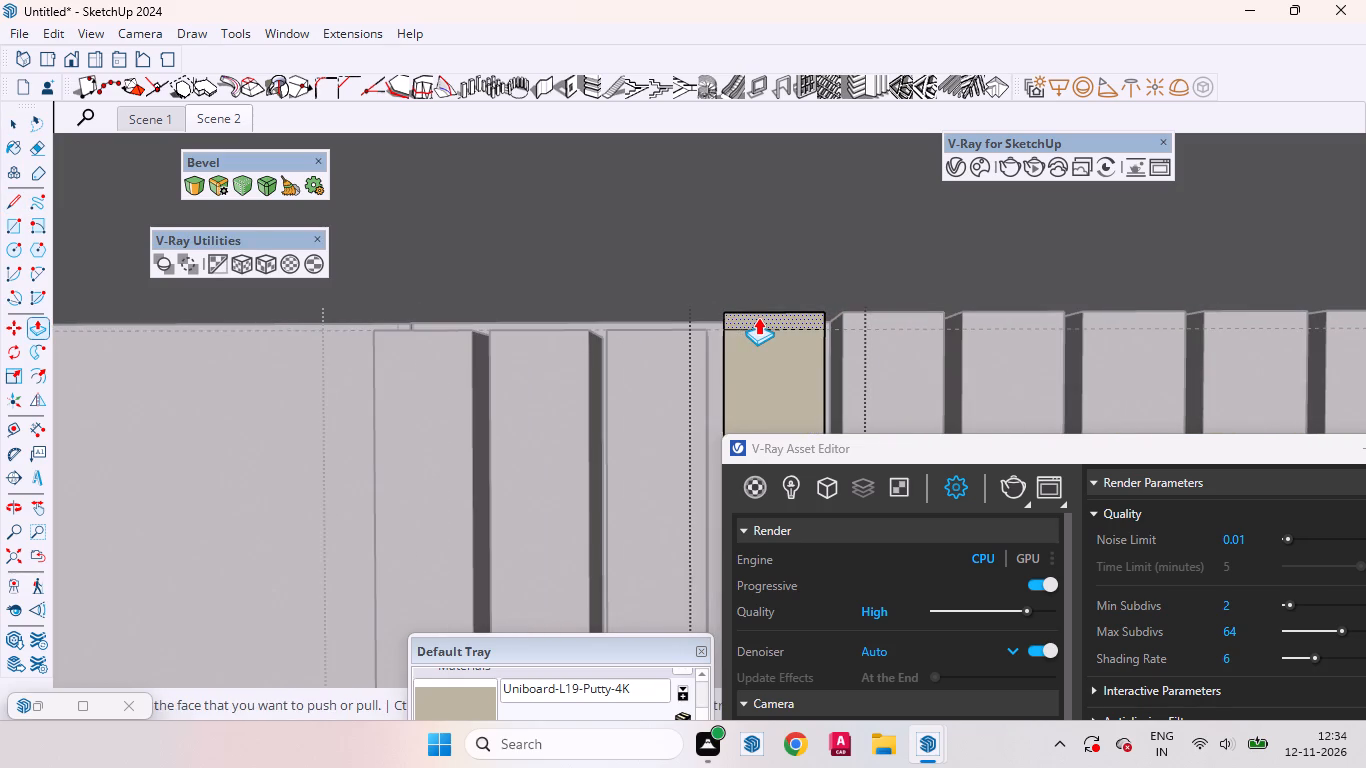
double_click(758, 317)
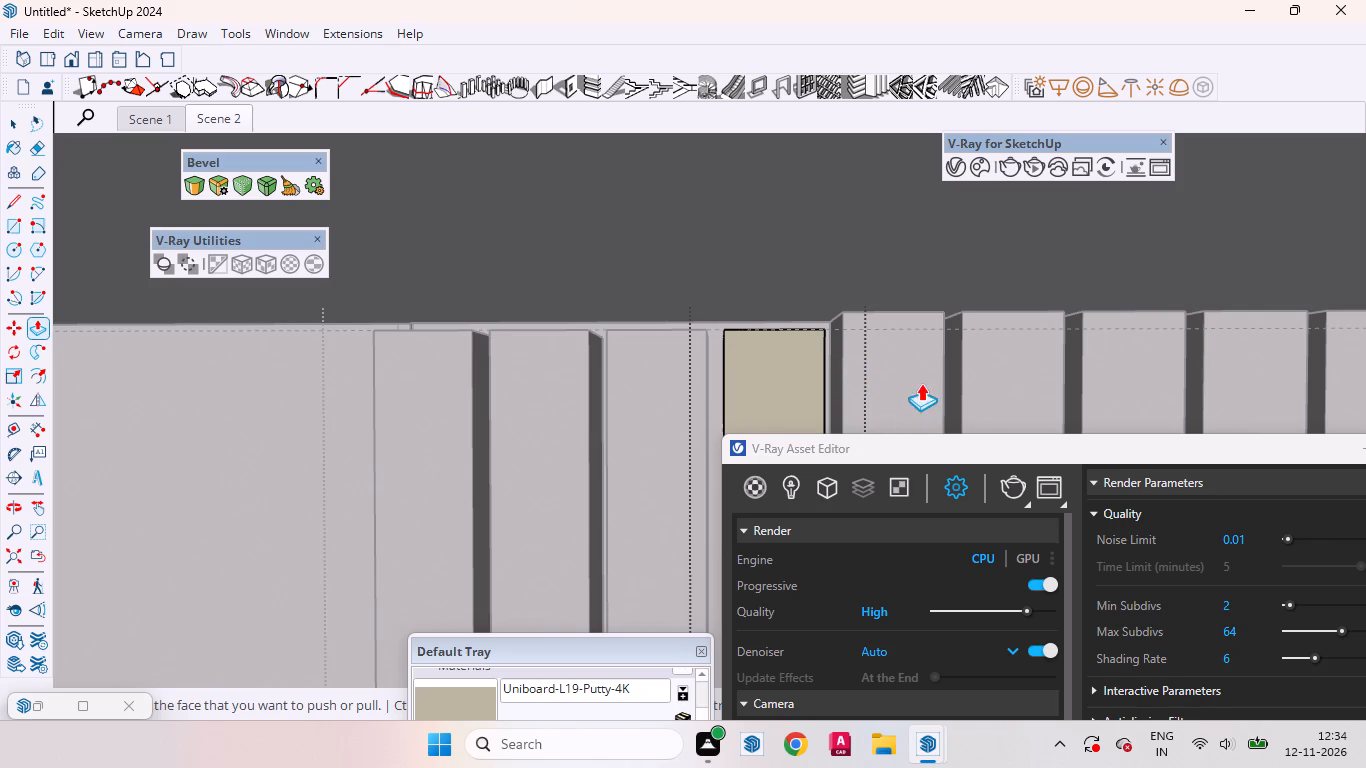
Open the fifth slat, draw a line across its face along the guide, and push the top strip away.
key(space)
click(896, 375)
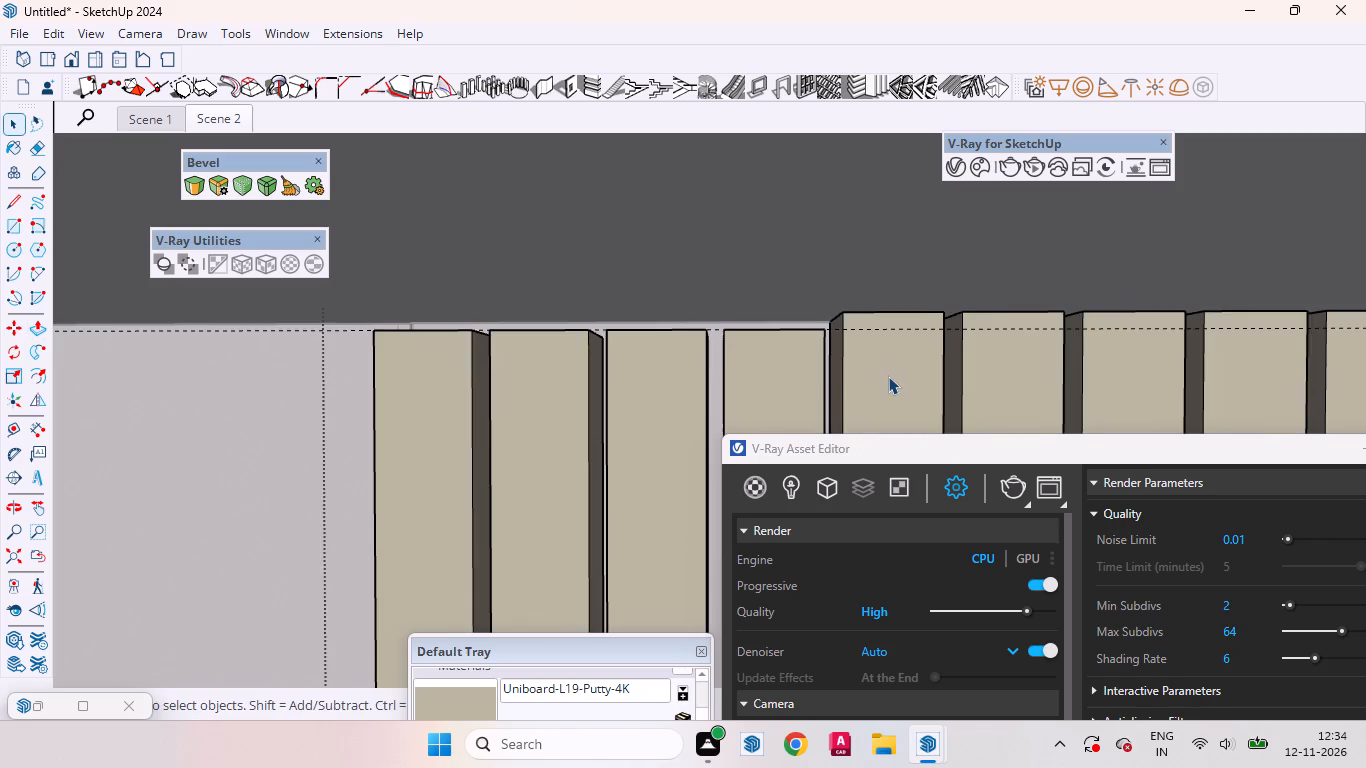
double_click(888, 376)
click(888, 376)
key(l)
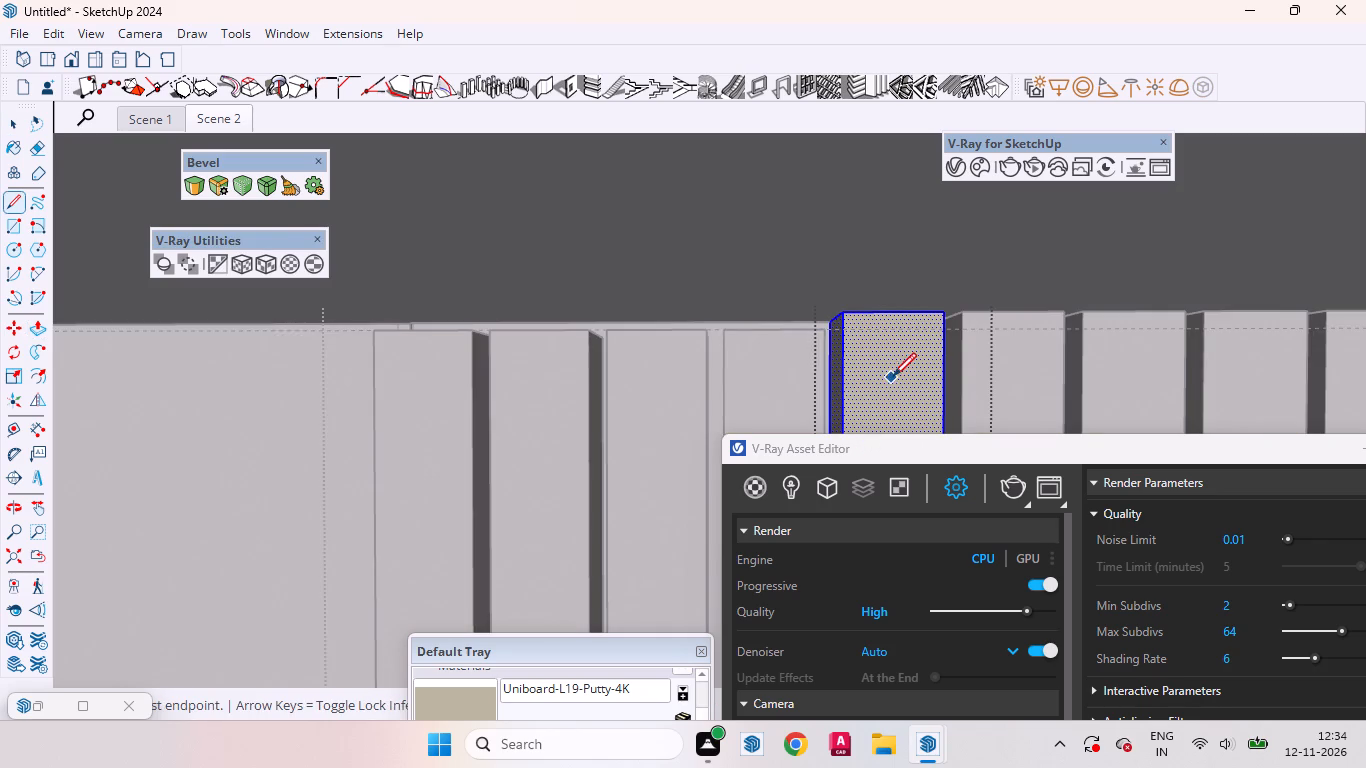
click(846, 331)
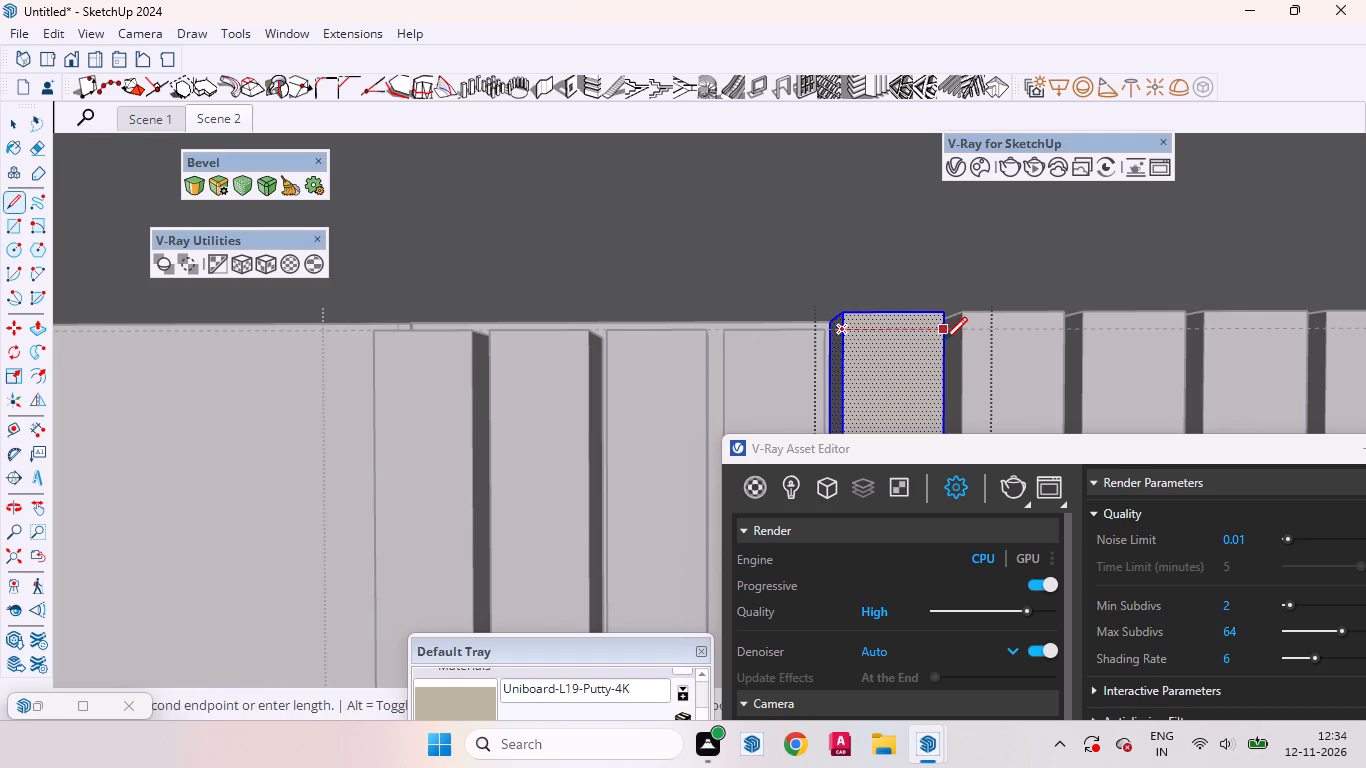
click(944, 335)
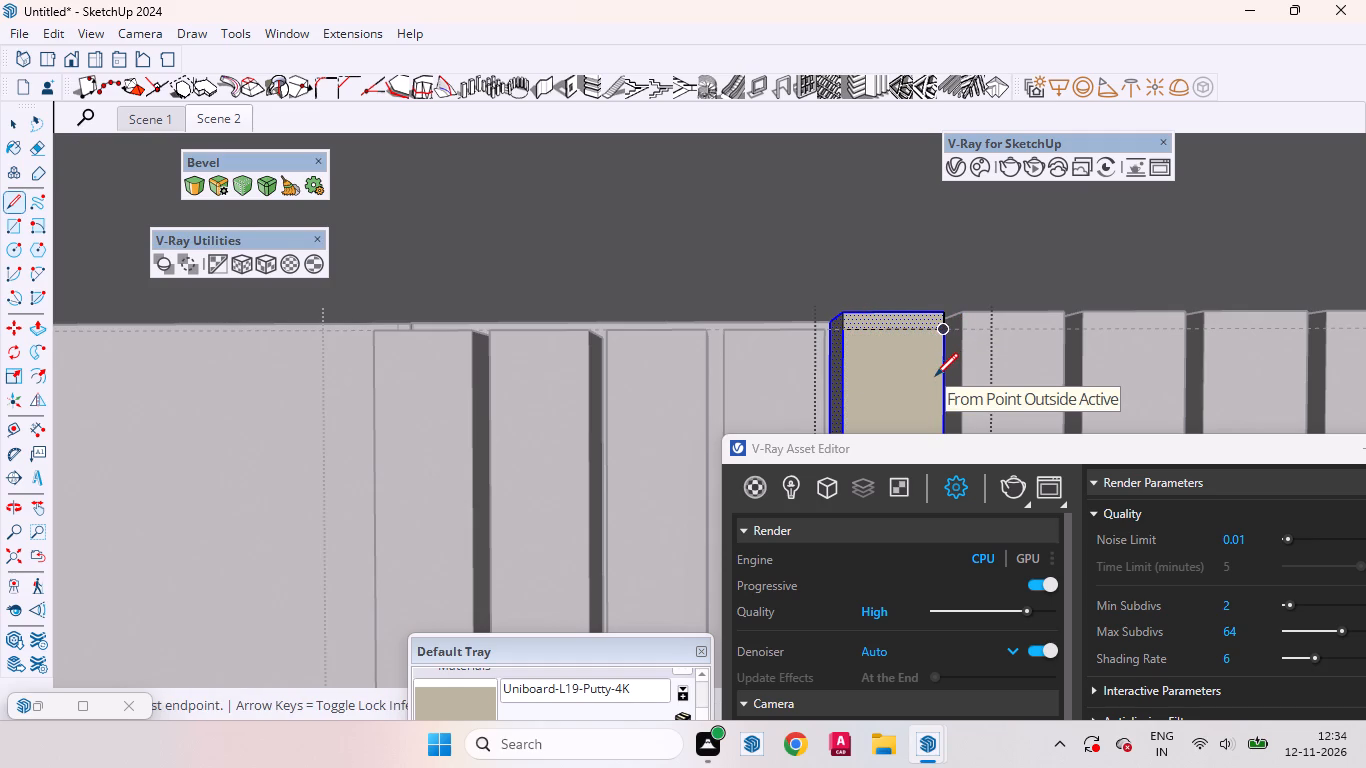
key(p)
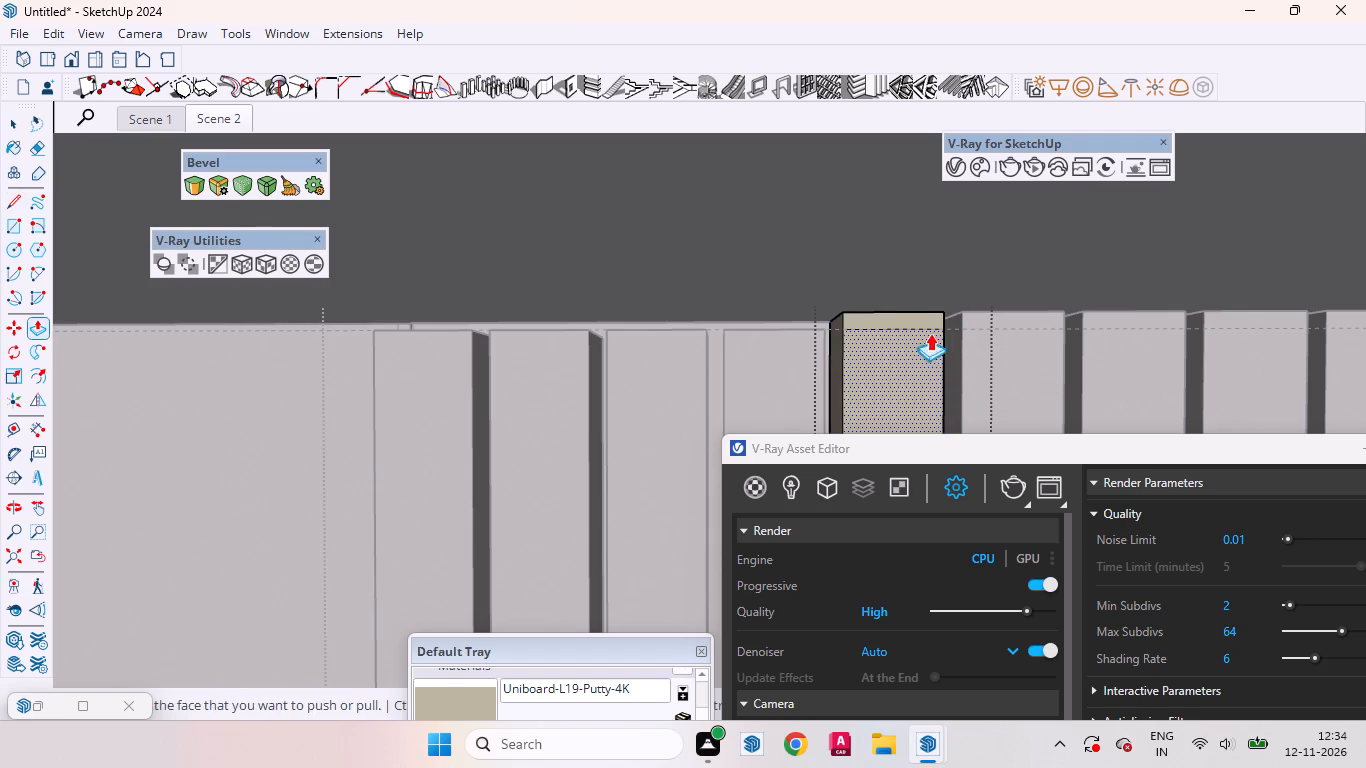
scroll(879, 294, up, 7)
double_click(876, 332)
scroll(640, 334, down, 15)
Open the sixth slat, draw a line across its face along the guide, and push the top strip away.
key(space)
triple_click(684, 372)
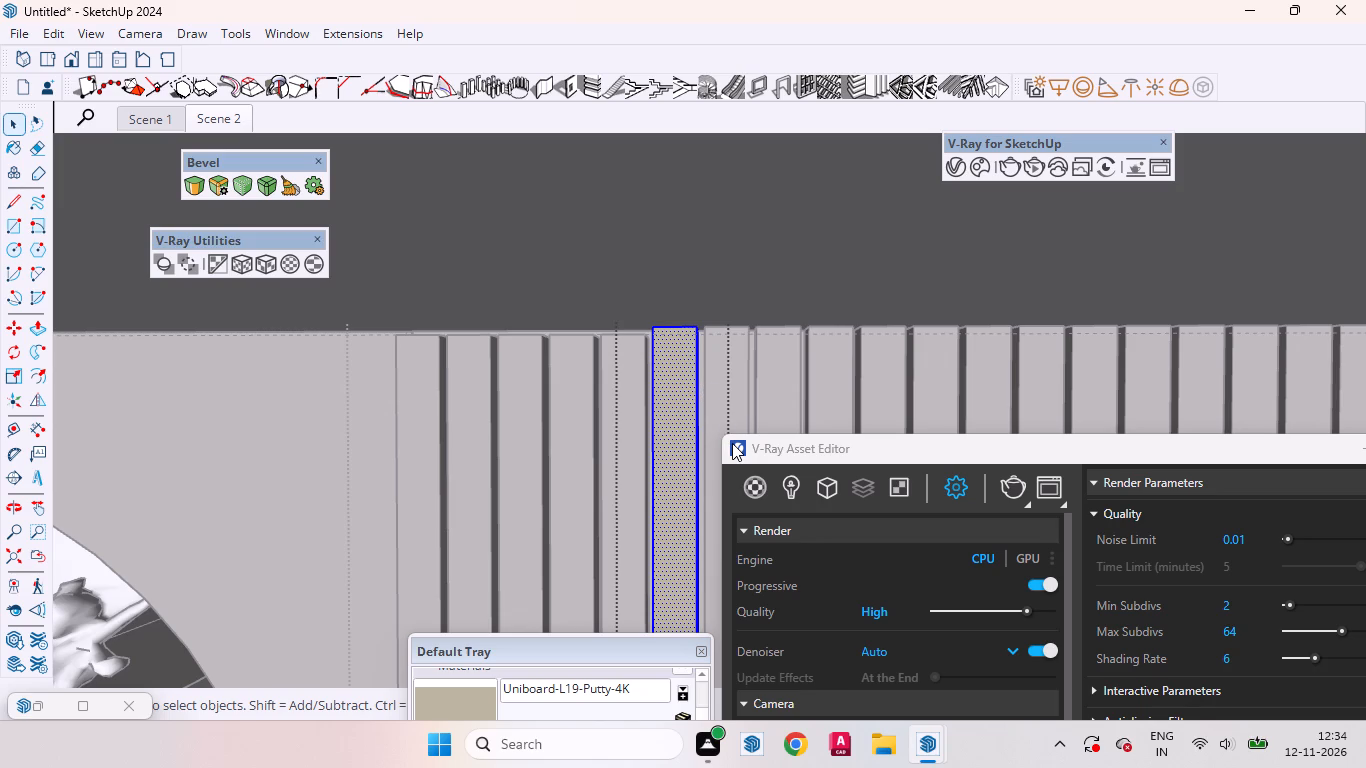
key(l)
scroll(700, 331, up, 11)
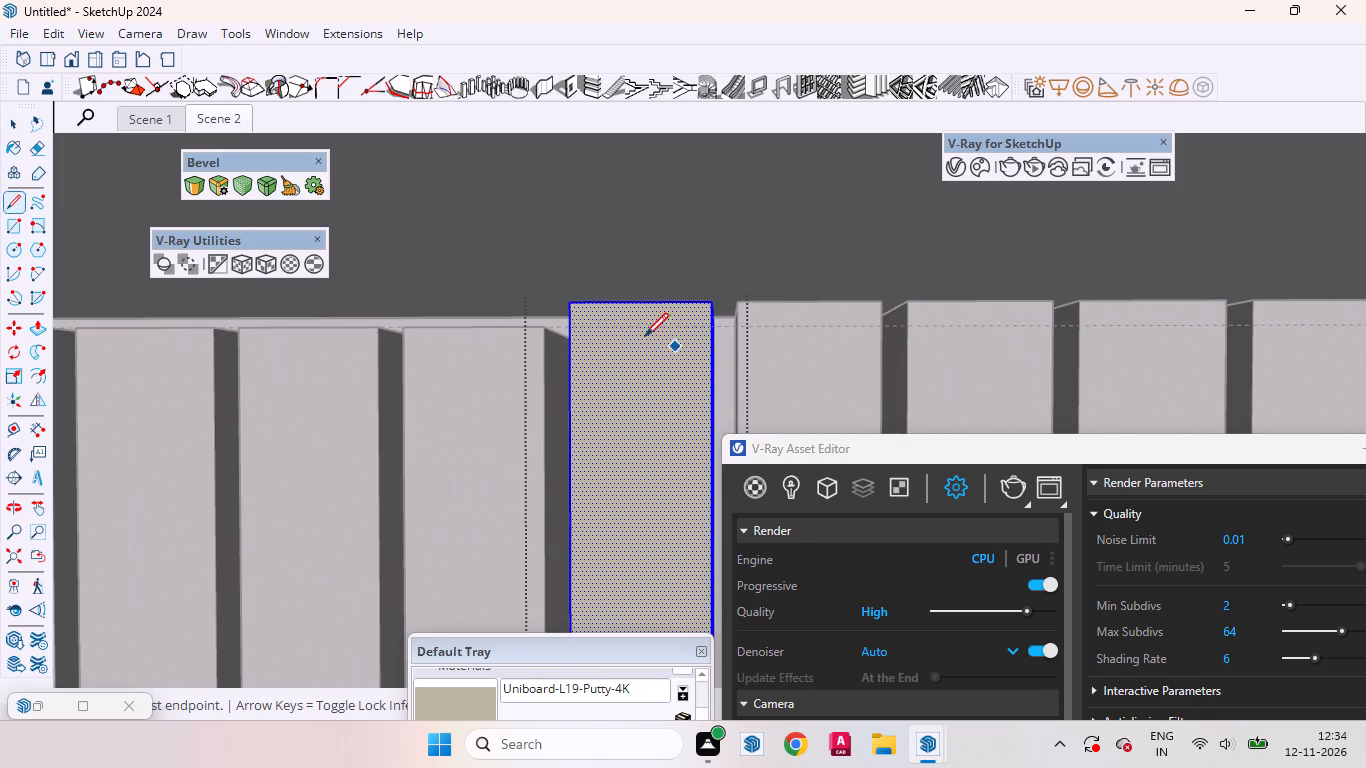
click(567, 328)
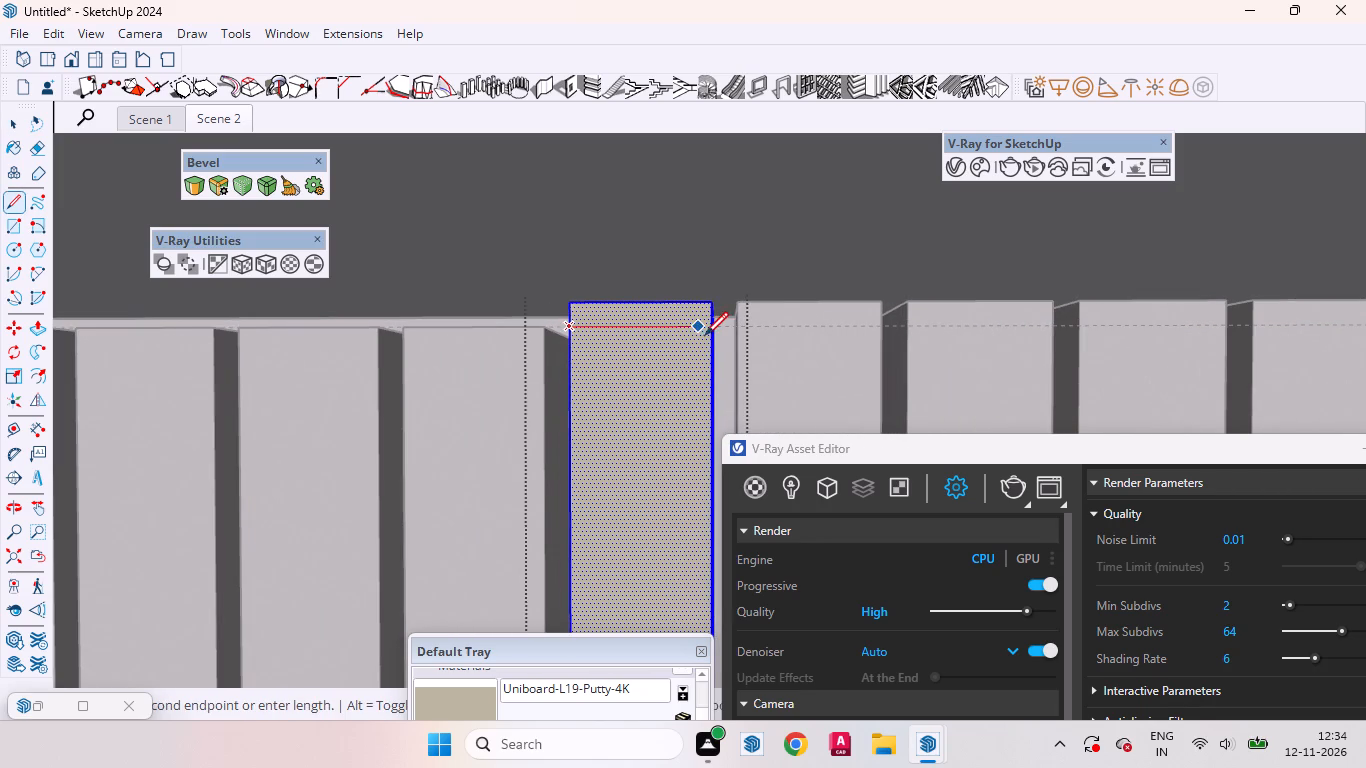
click(710, 330)
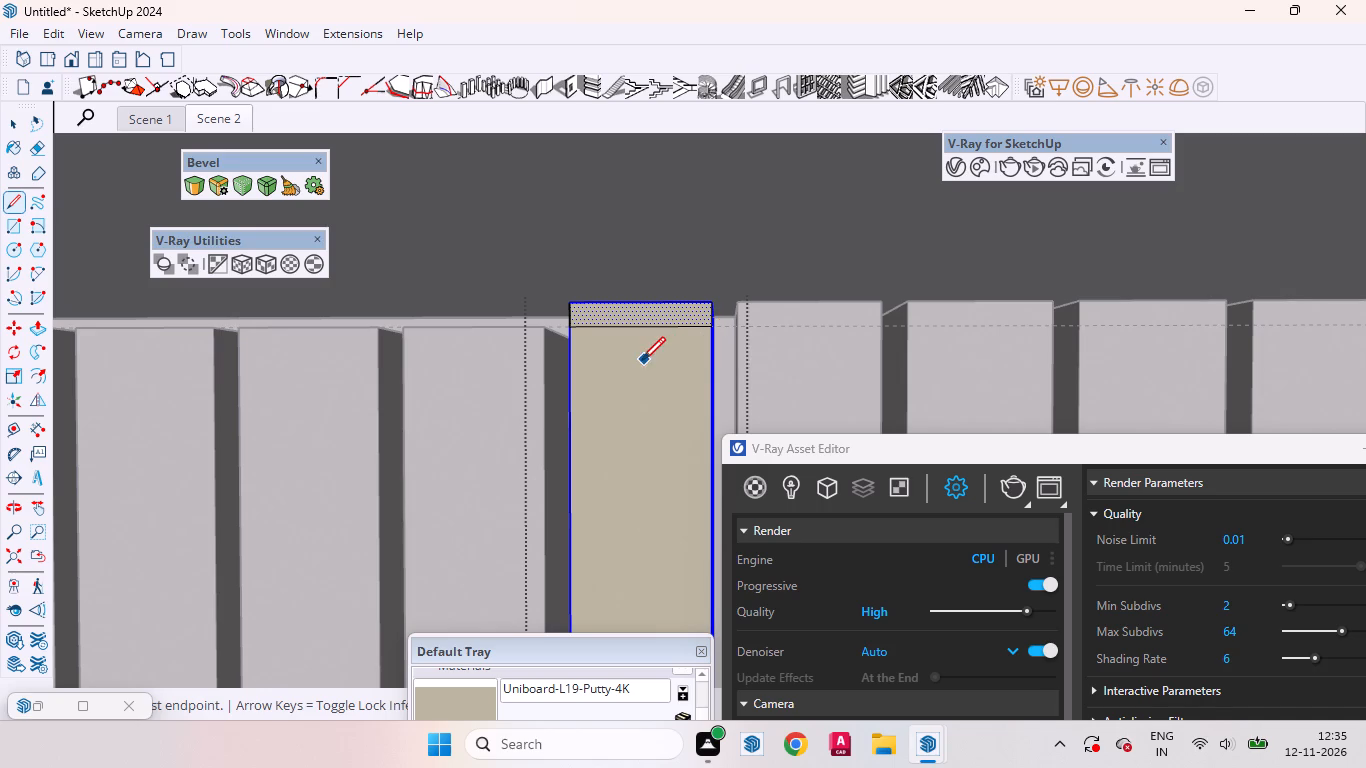
click(38, 328)
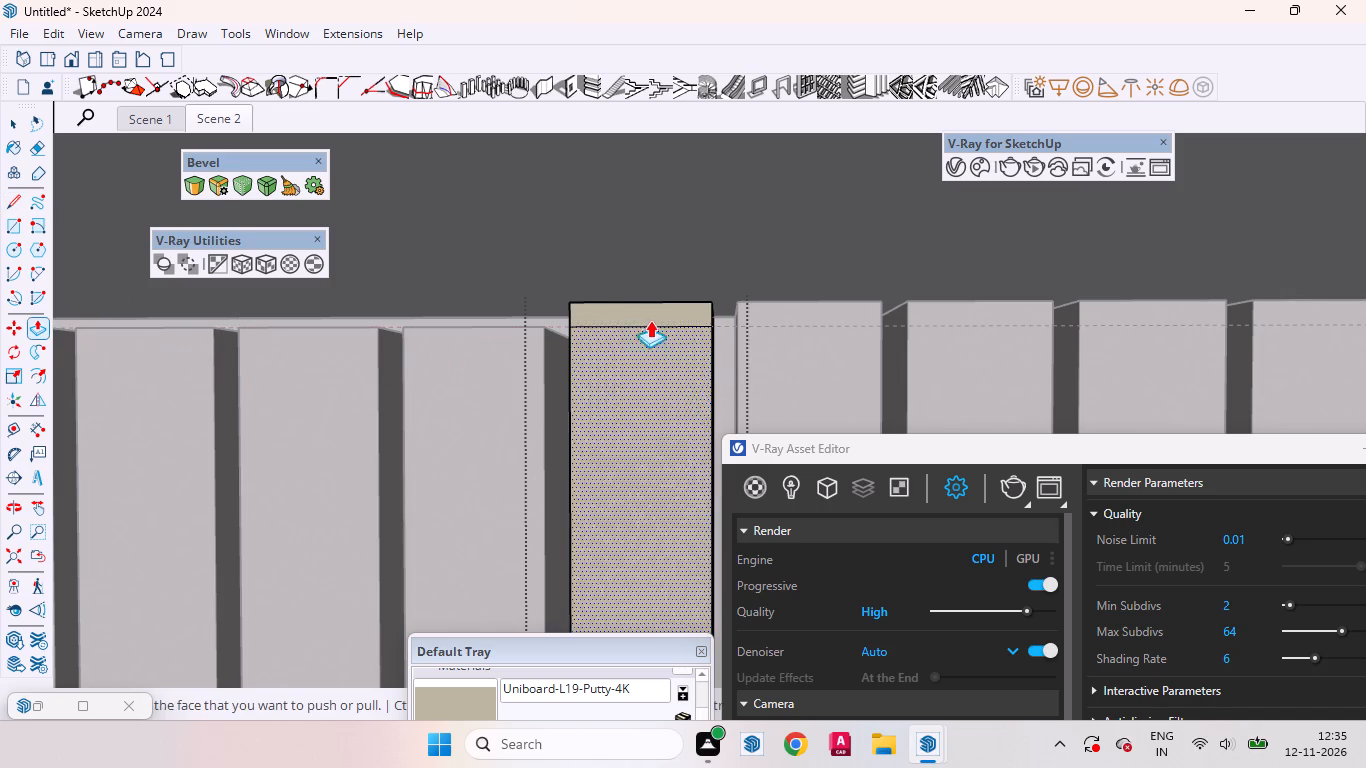
double_click(639, 315)
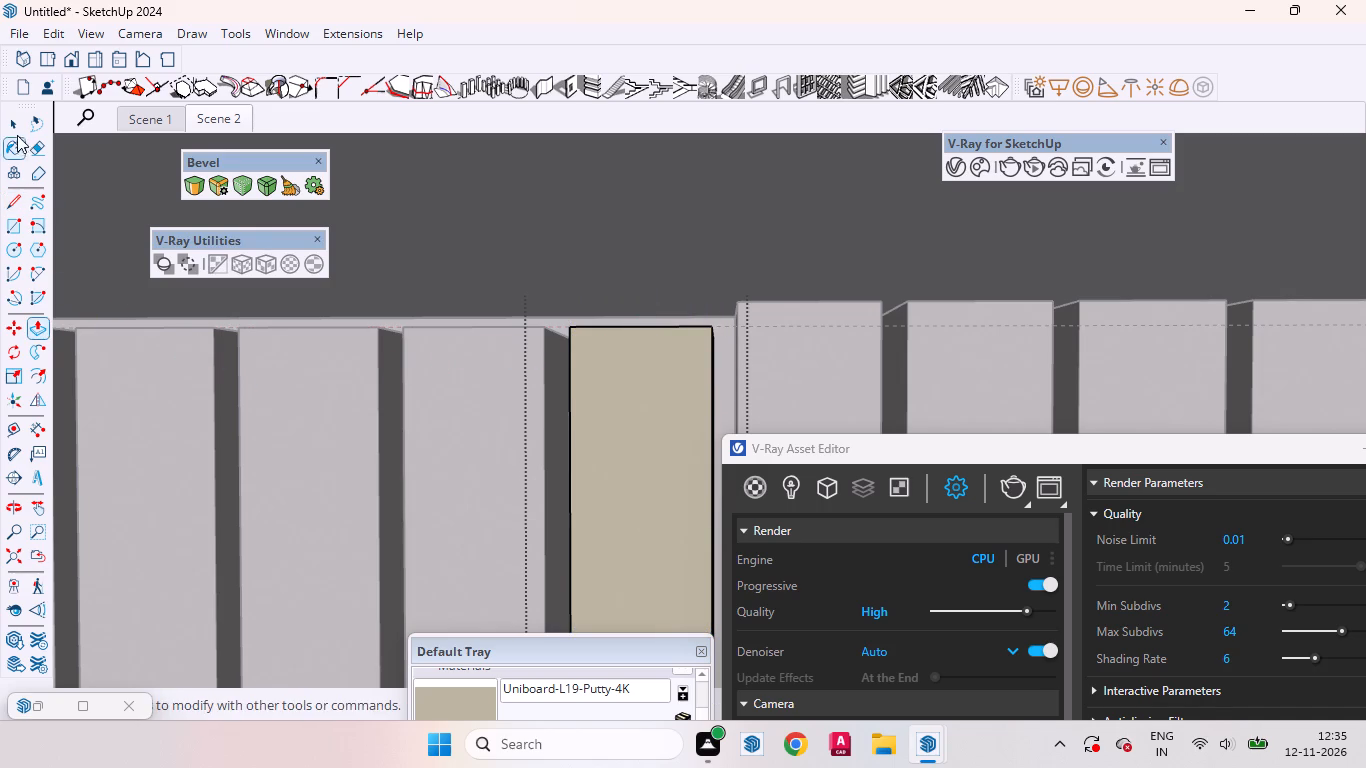
Open the seventh slat, draw a line across its face along the guide, and push the top strip away.
click(12, 128)
click(802, 398)
double_click(802, 398)
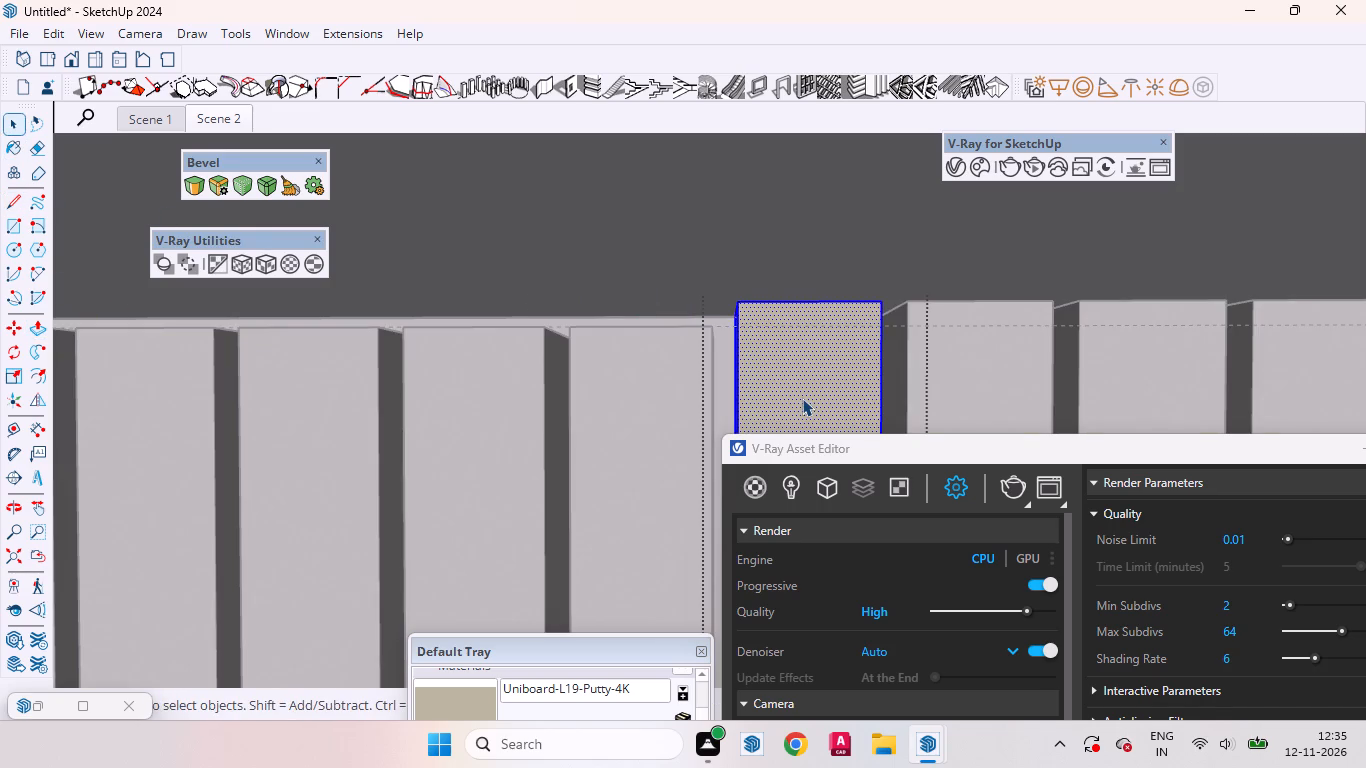
click(14, 201)
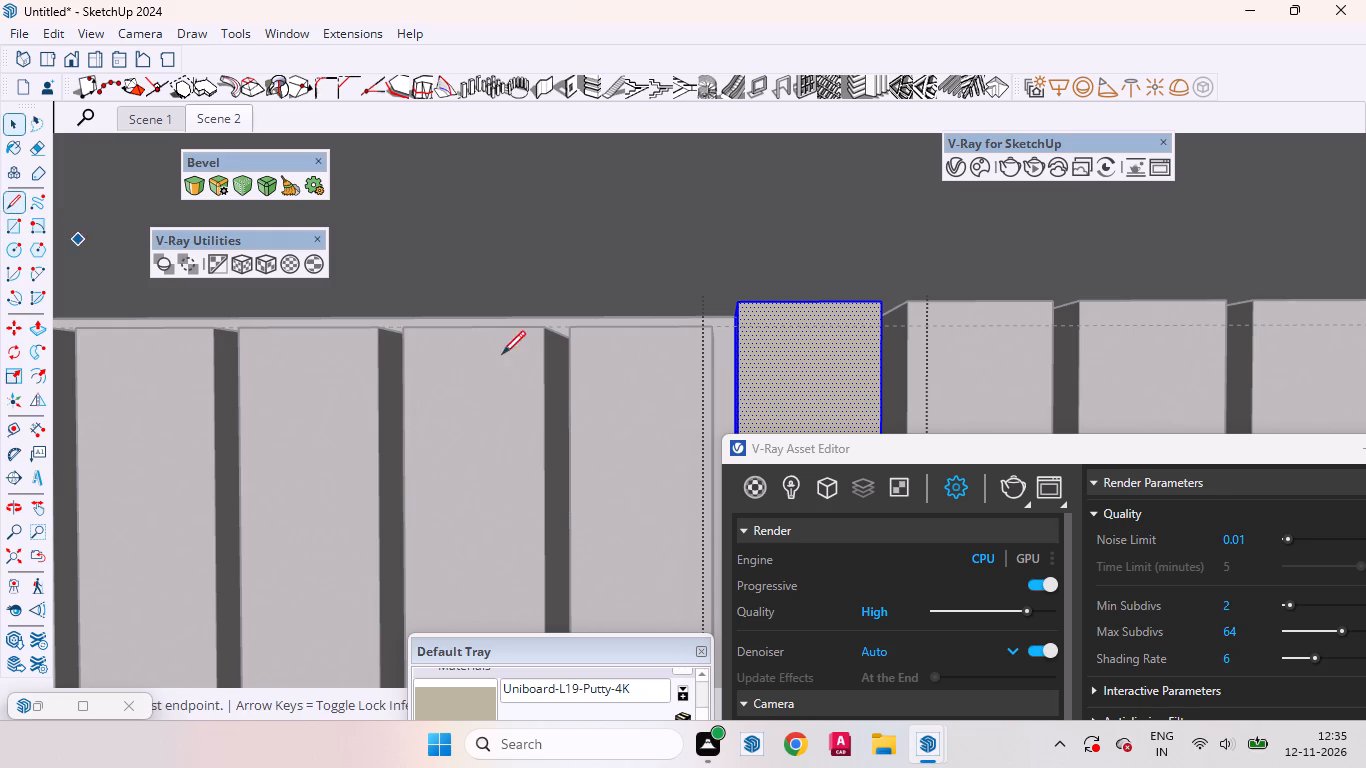
click(741, 324)
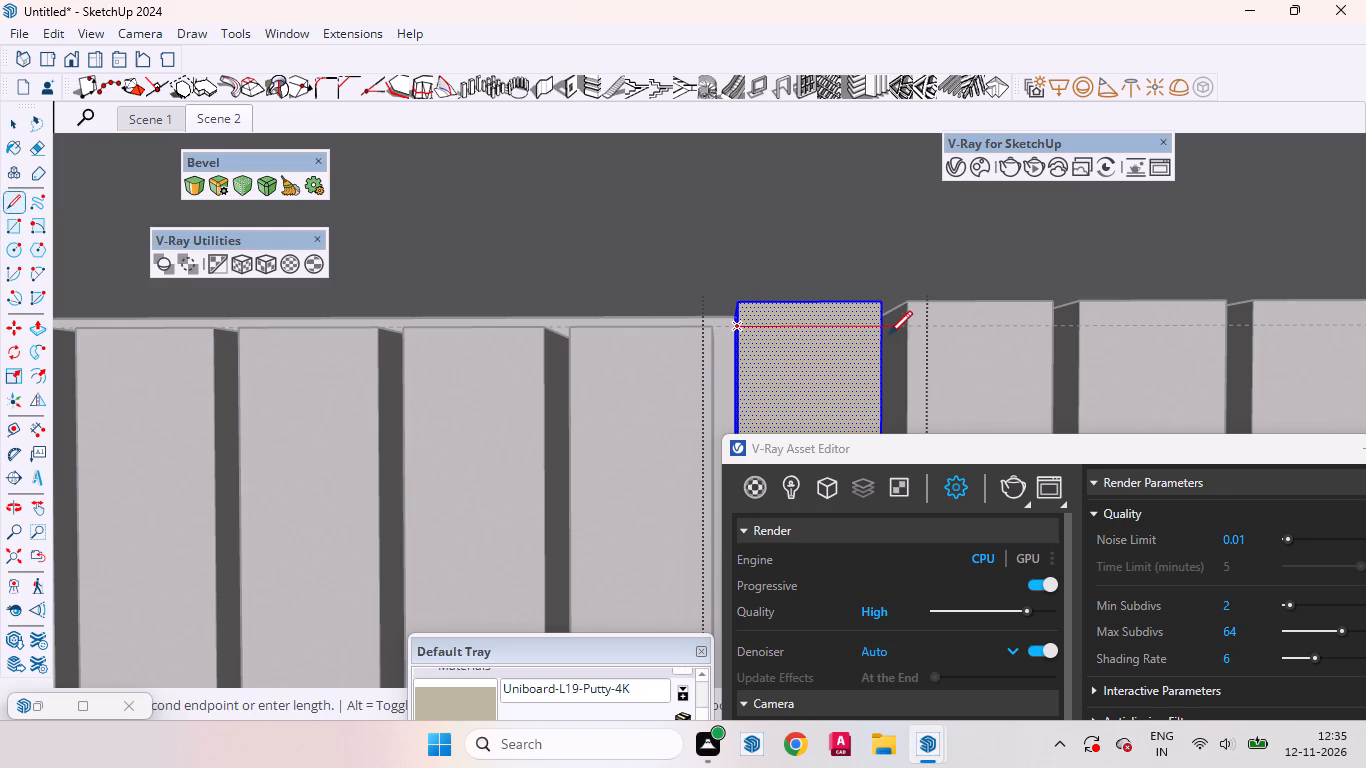
click(880, 330)
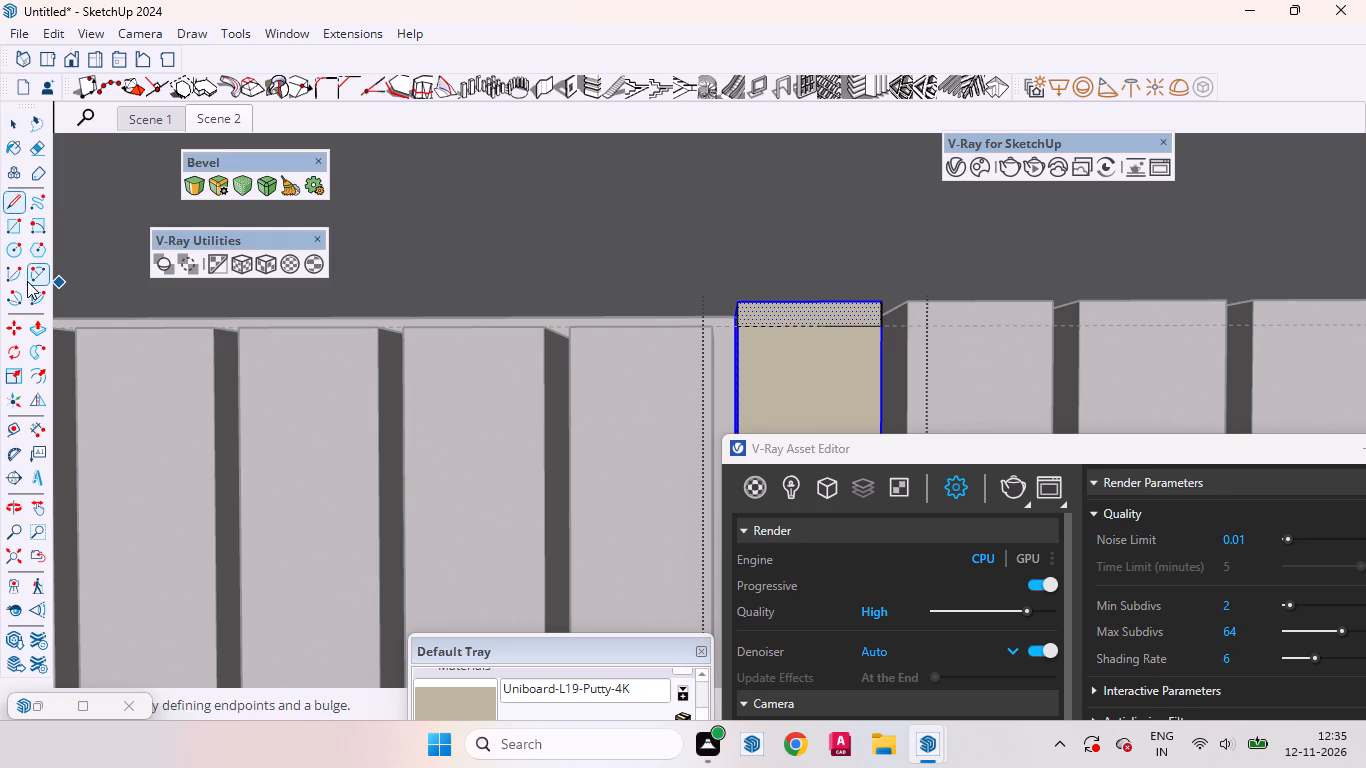
click(38, 321)
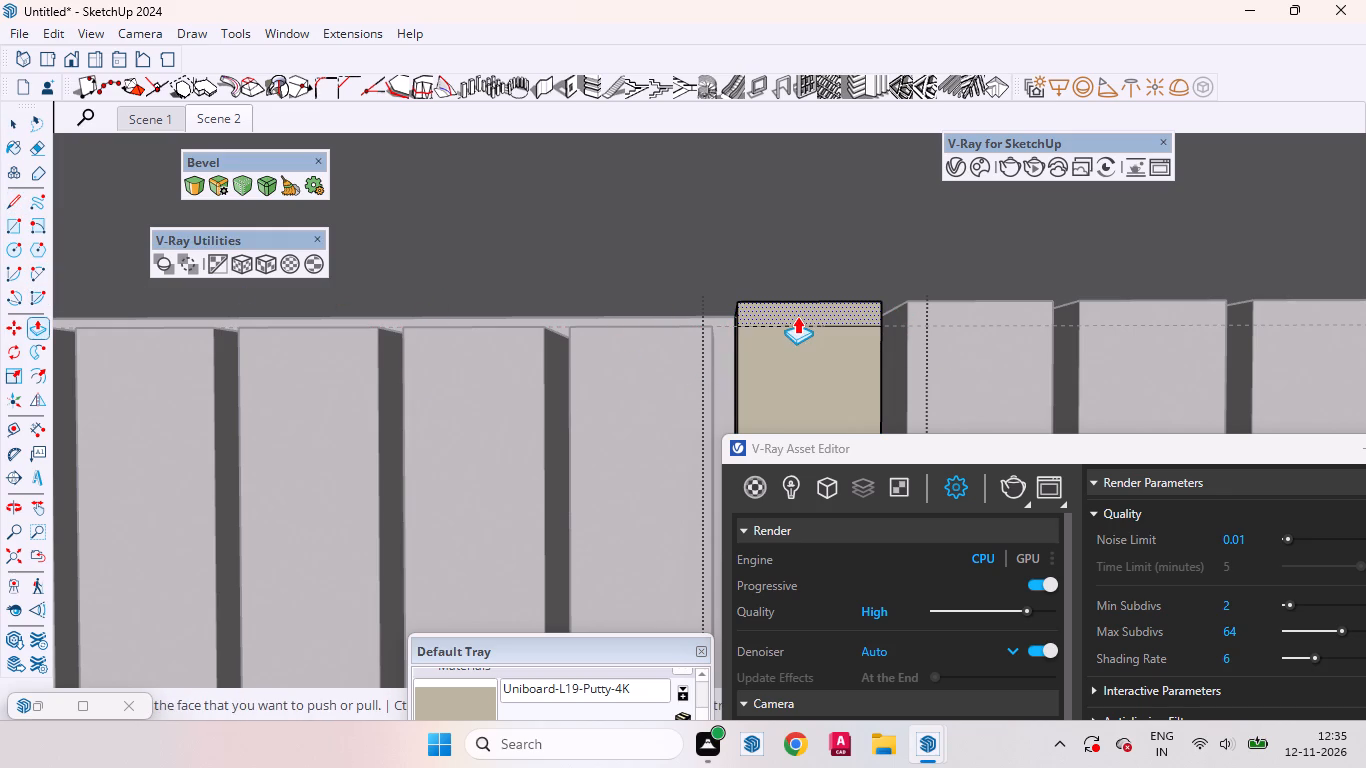
double_click(797, 316)
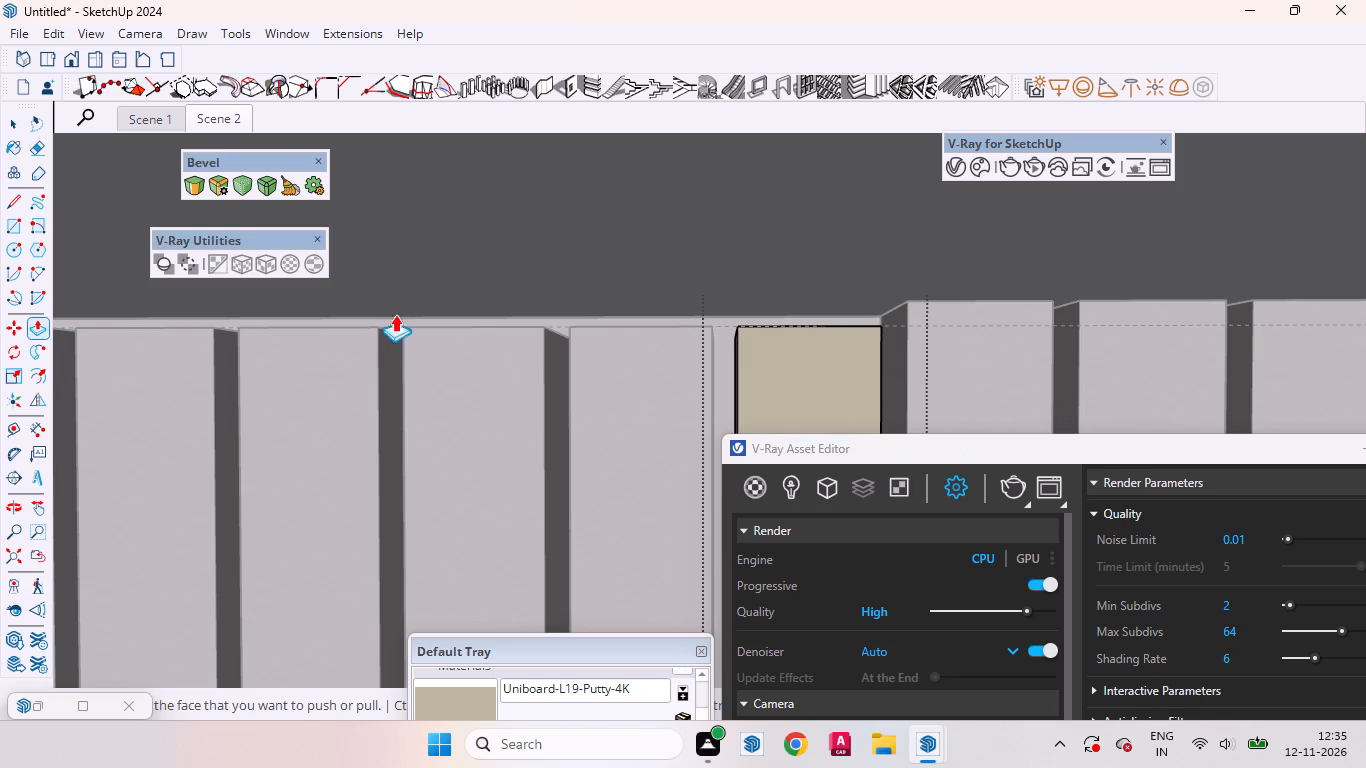
Open the eighth slat, draw a line across its face along the guide, and push the top strip away.
click(12, 117)
scroll(441, 250, down, 4)
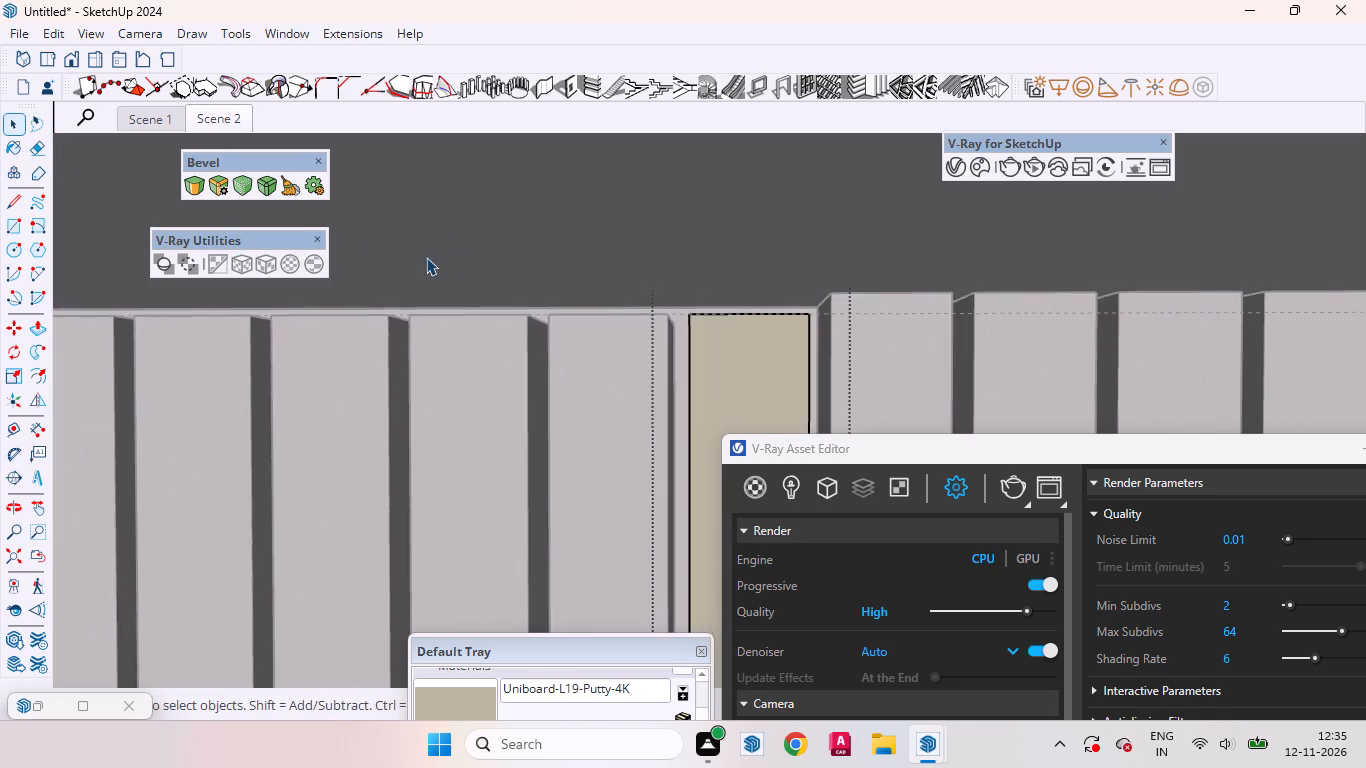
scroll(426, 257, down, 6)
click(700, 337)
double_click(722, 337)
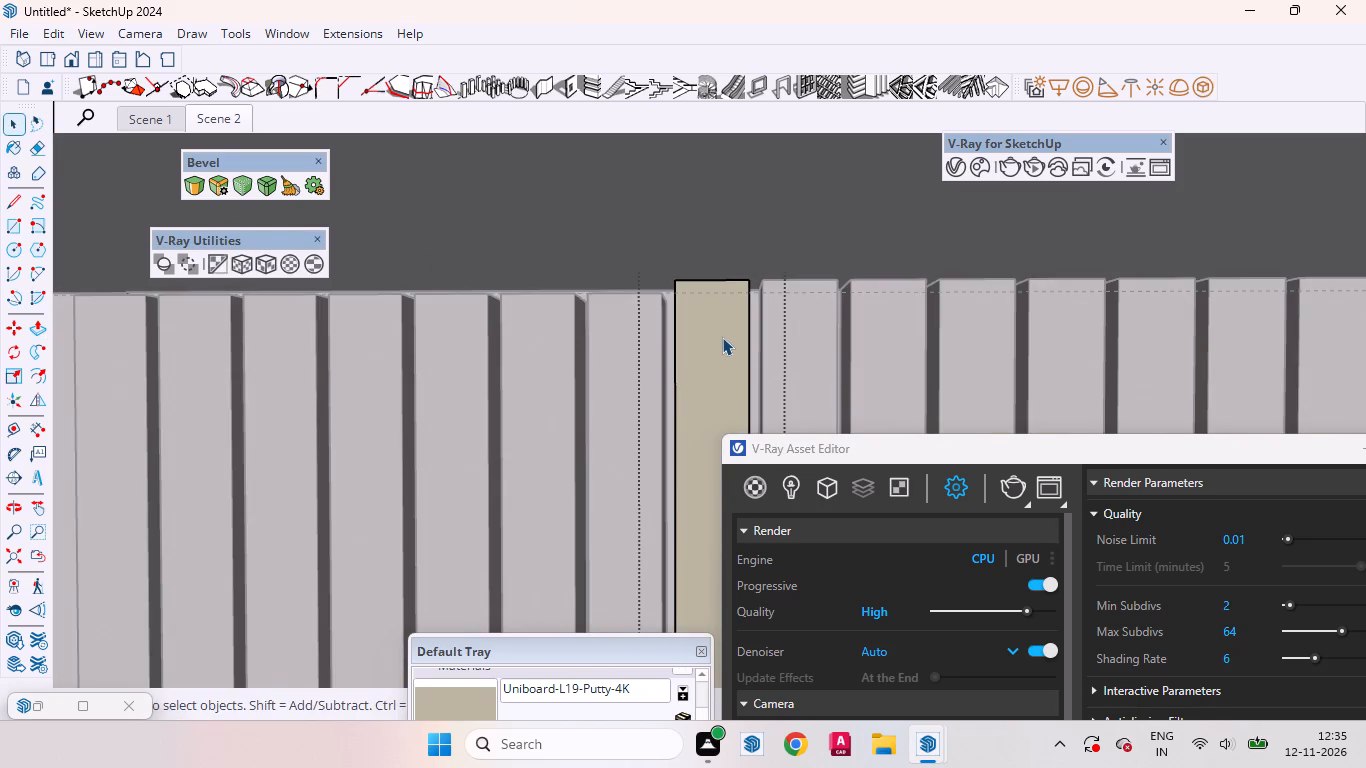
click(723, 337)
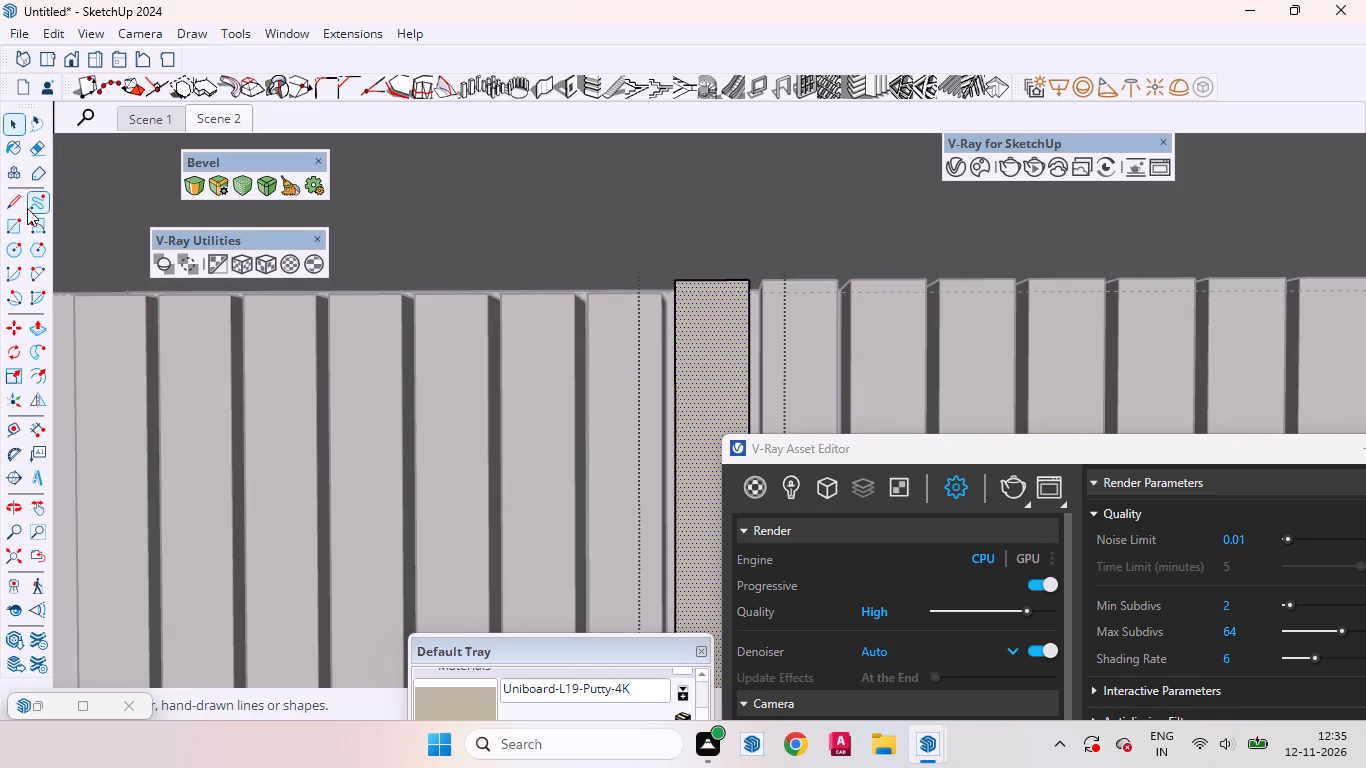
click(21, 206)
scroll(711, 301, up, 7)
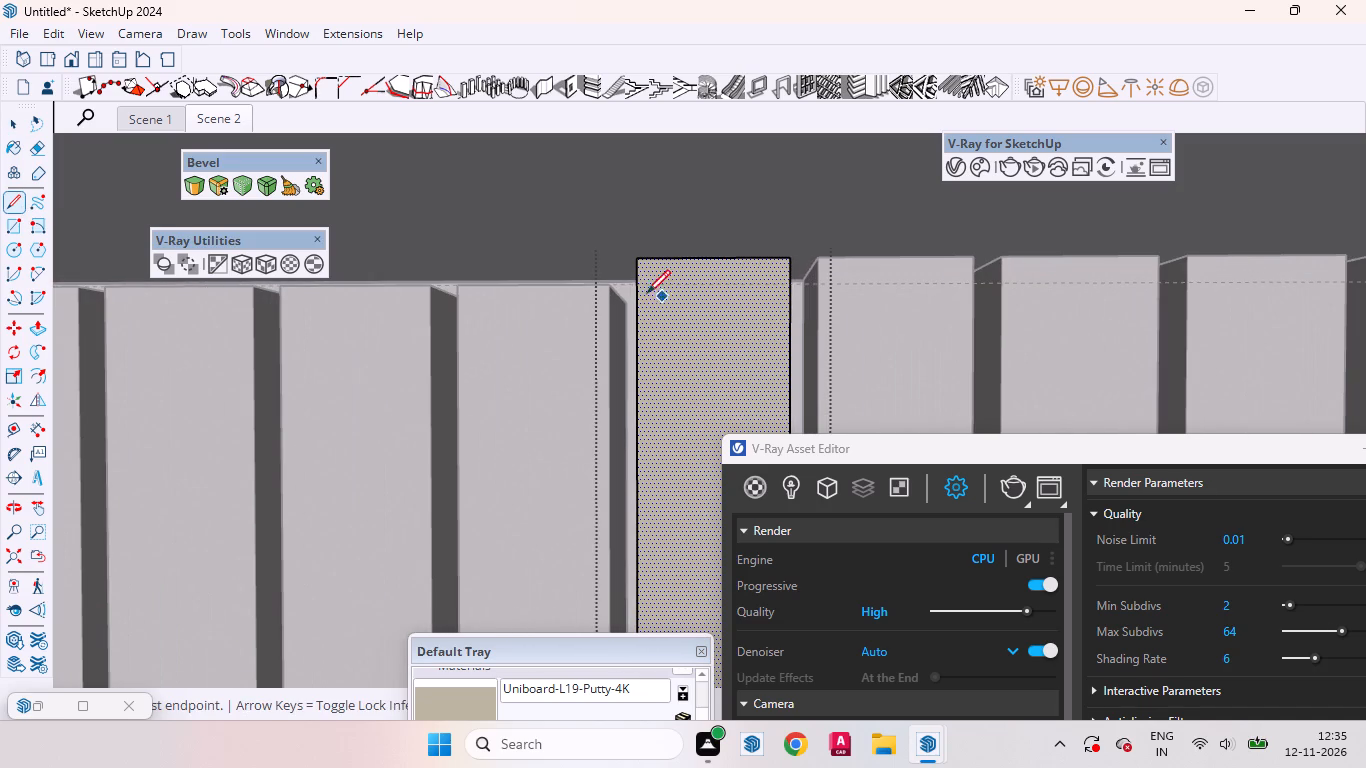
click(636, 284)
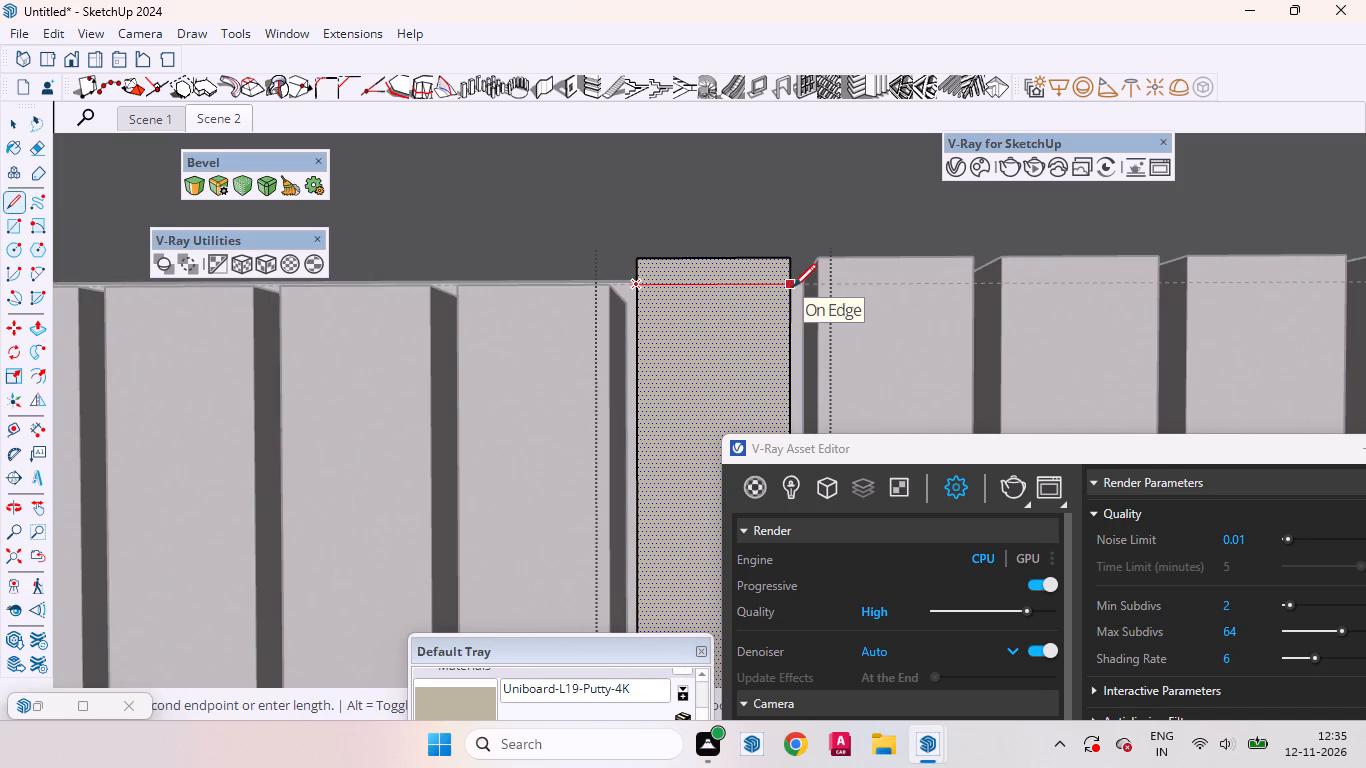
click(793, 287)
click(46, 324)
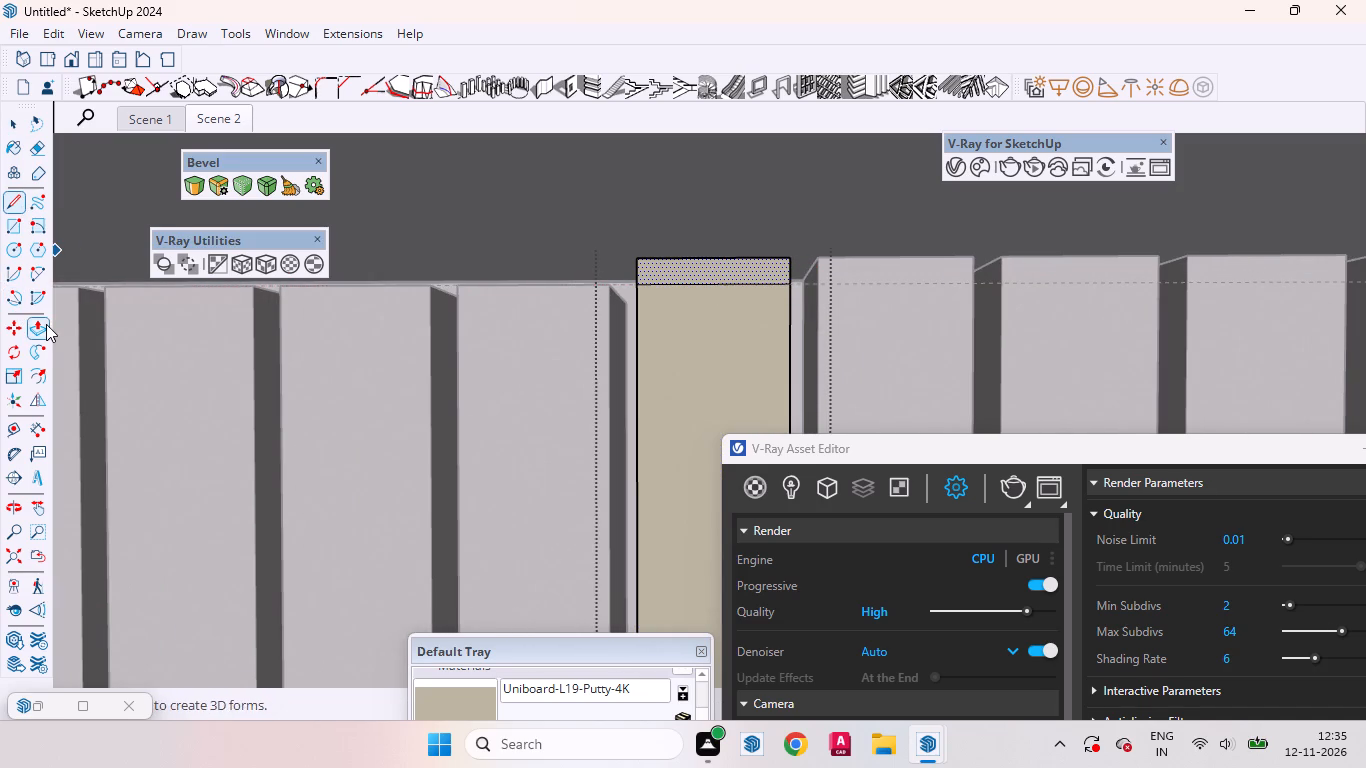
double_click(695, 268)
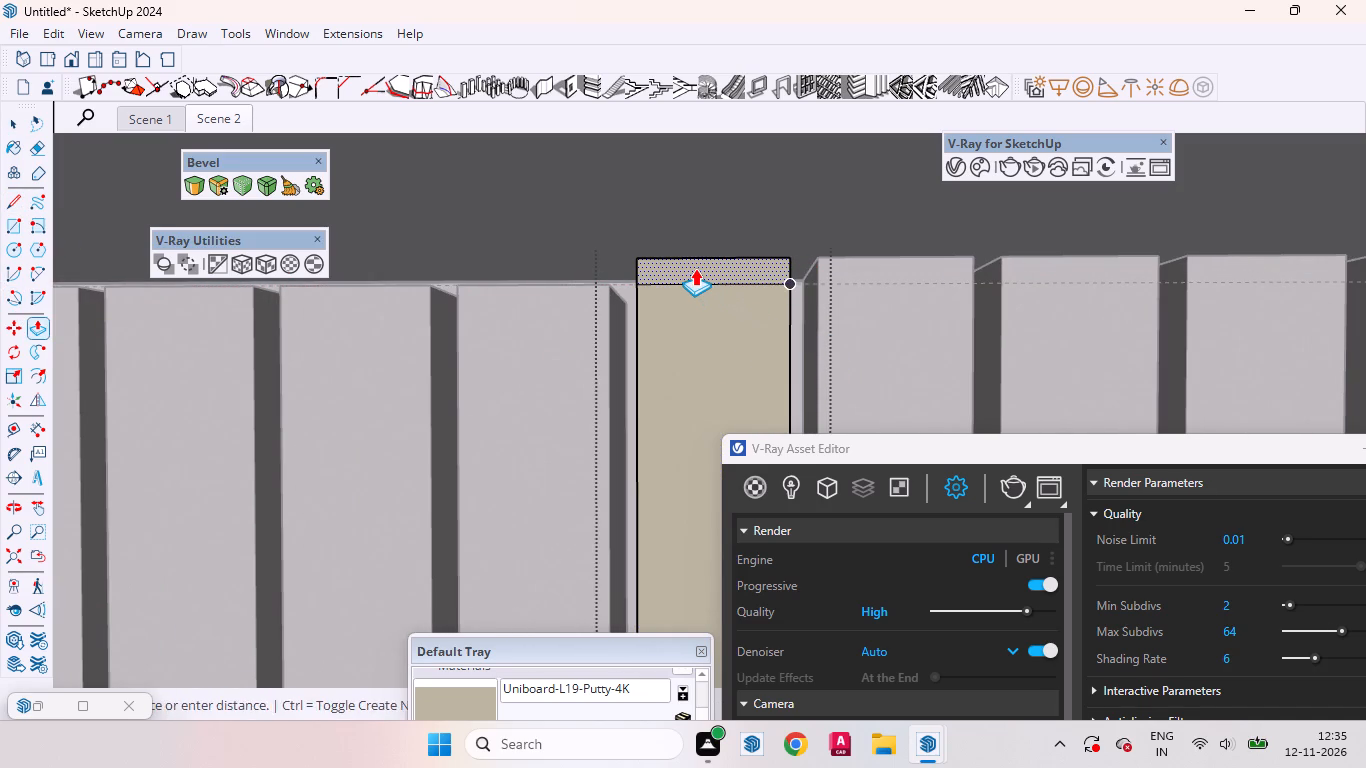
Open the ninth slat, draw a line across its face along the guide, and push the top strip away.
click(21, 126)
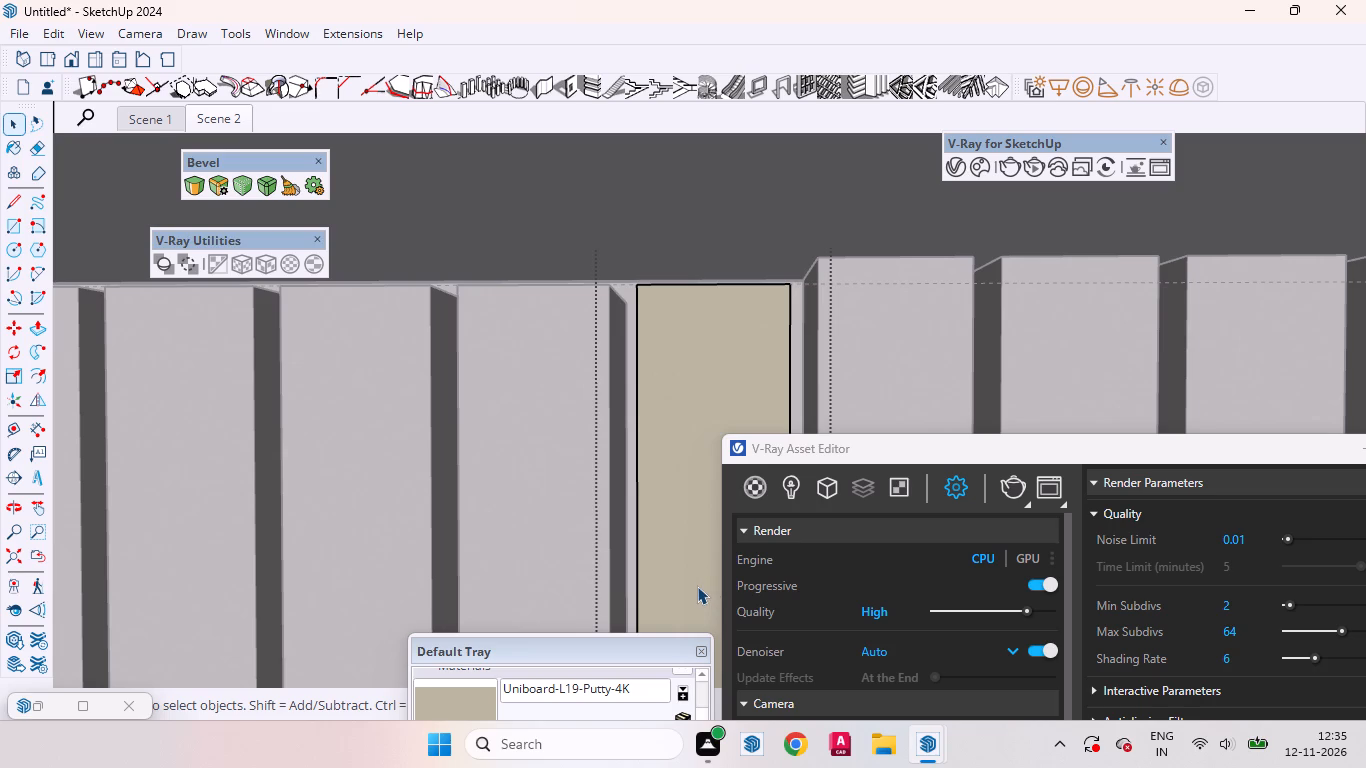
click(887, 401)
double_click(887, 387)
scroll(486, 329, down, 2)
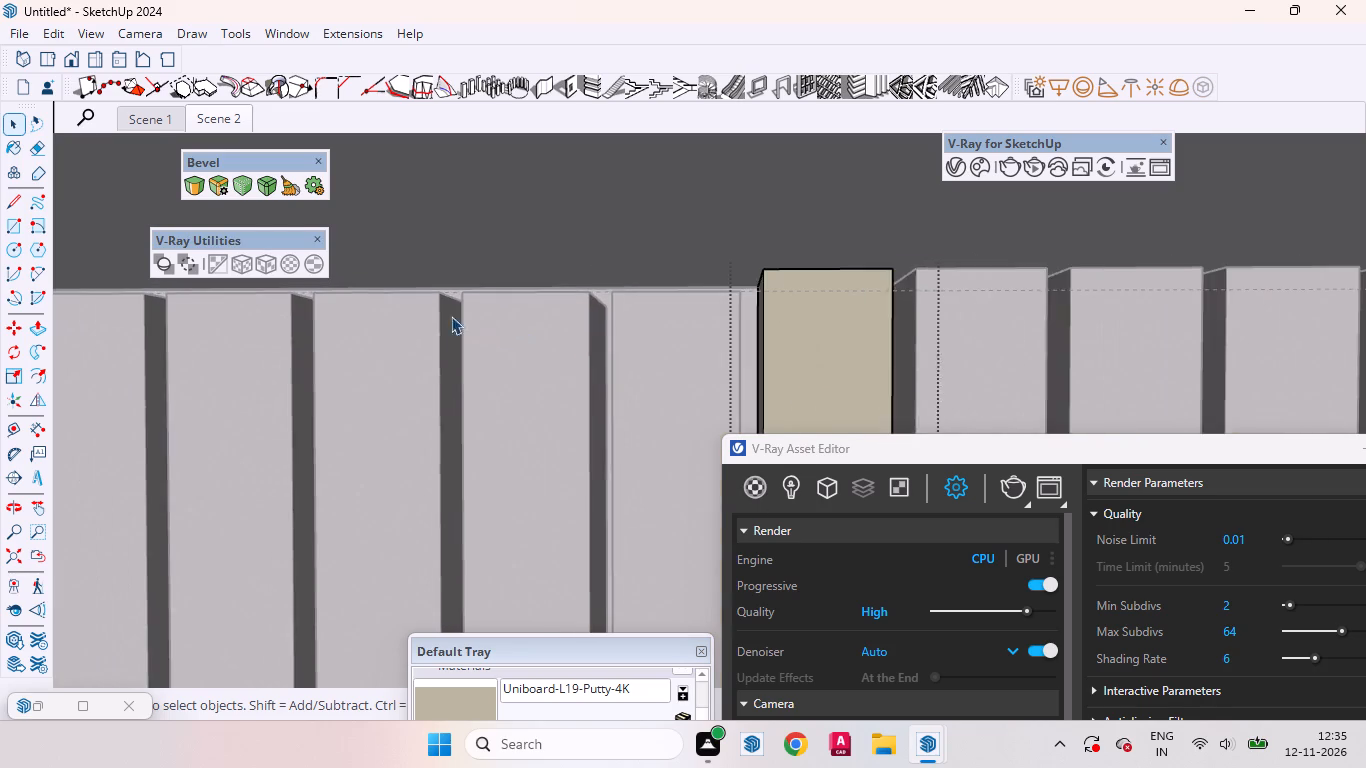
scroll(423, 311, down, 3)
click(745, 363)
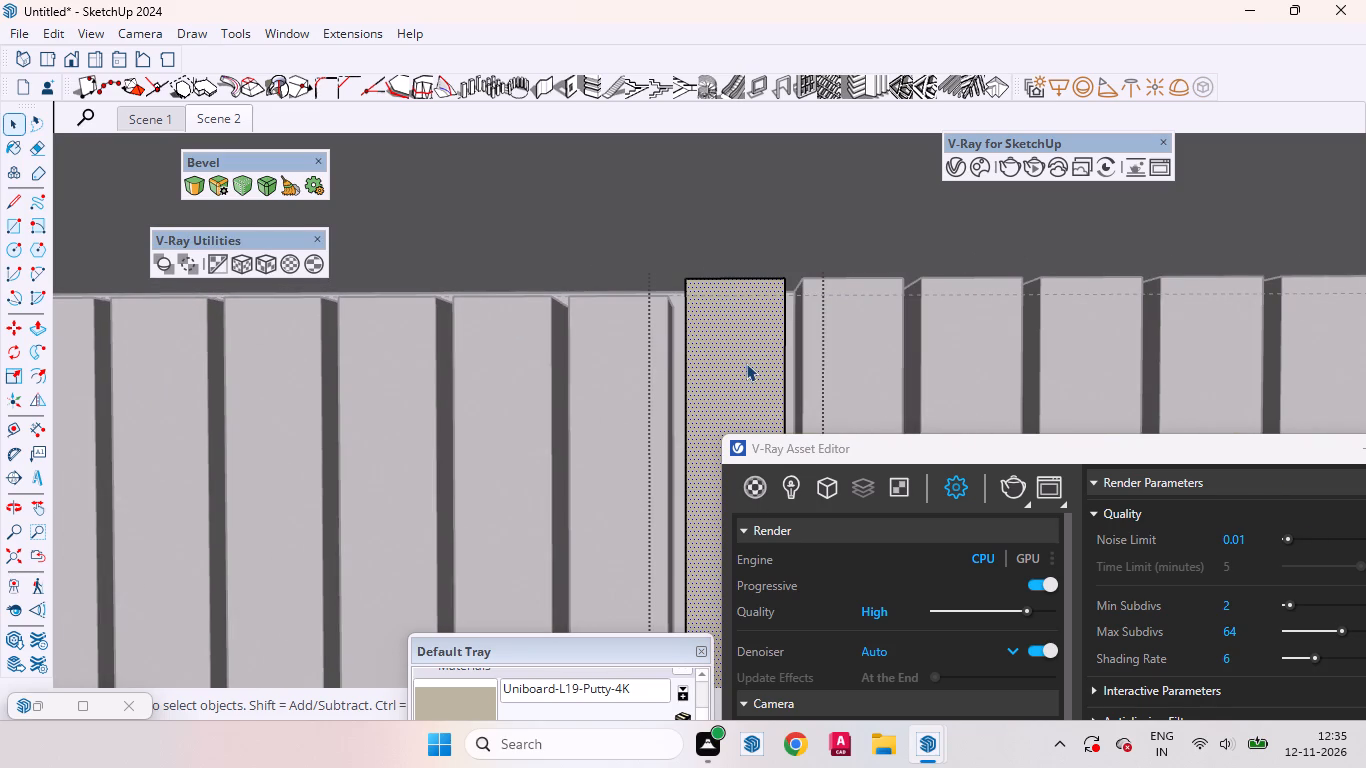
click(8, 195)
scroll(731, 306, up, 1)
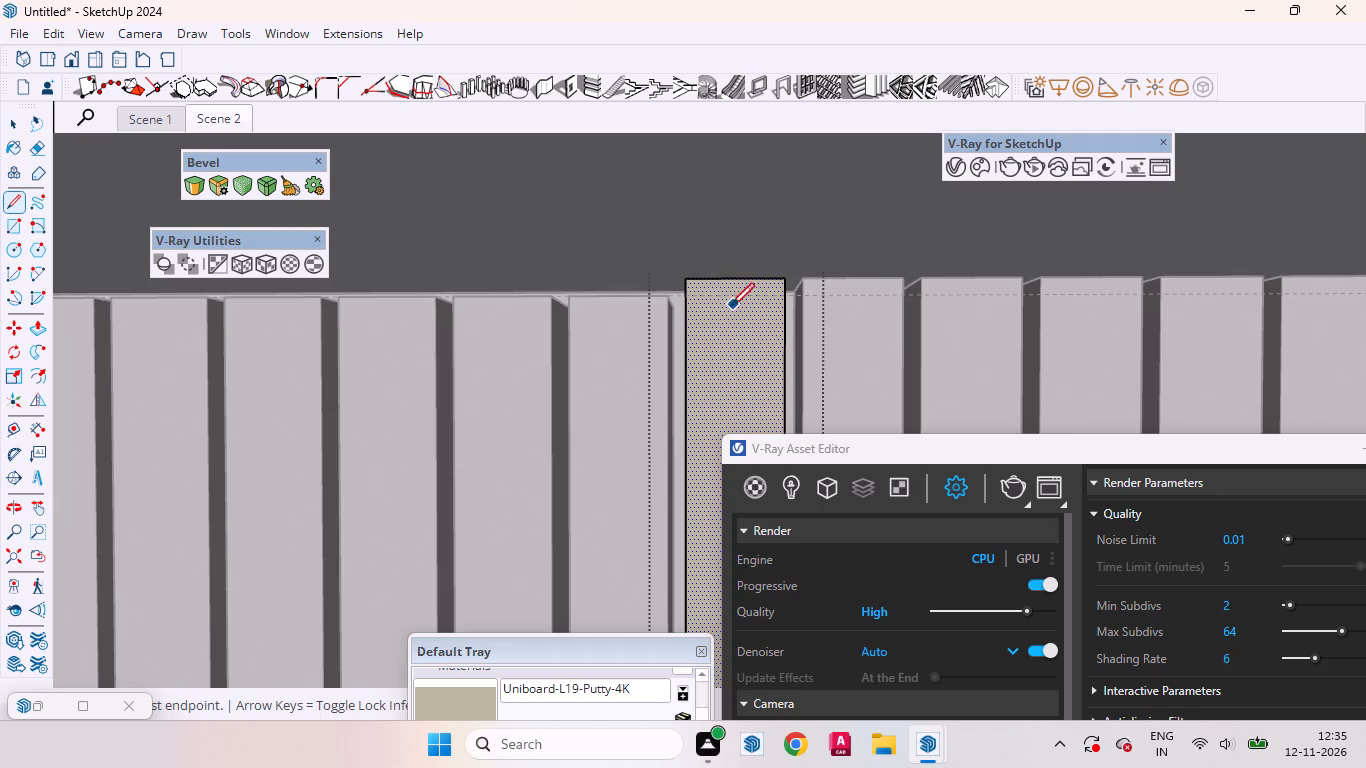
scroll(731, 306, up, 4)
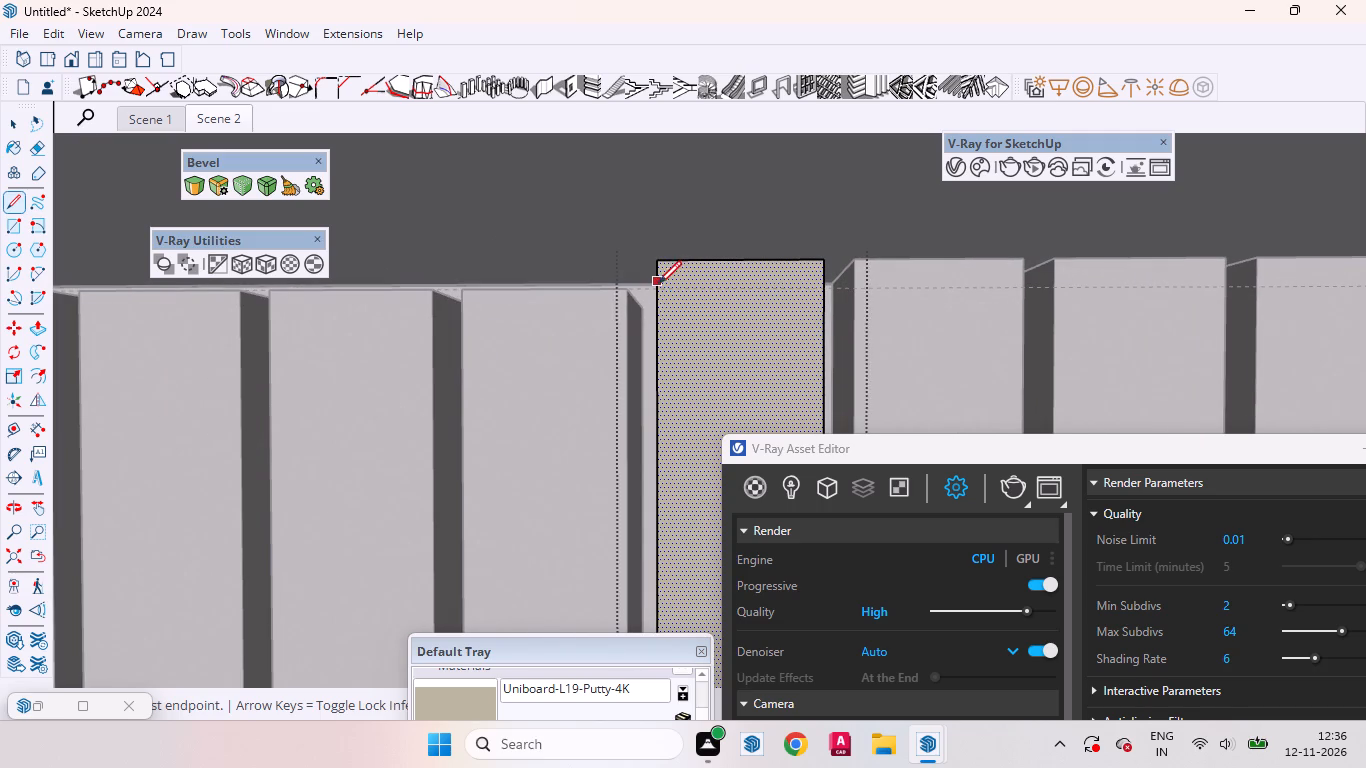
click(657, 285)
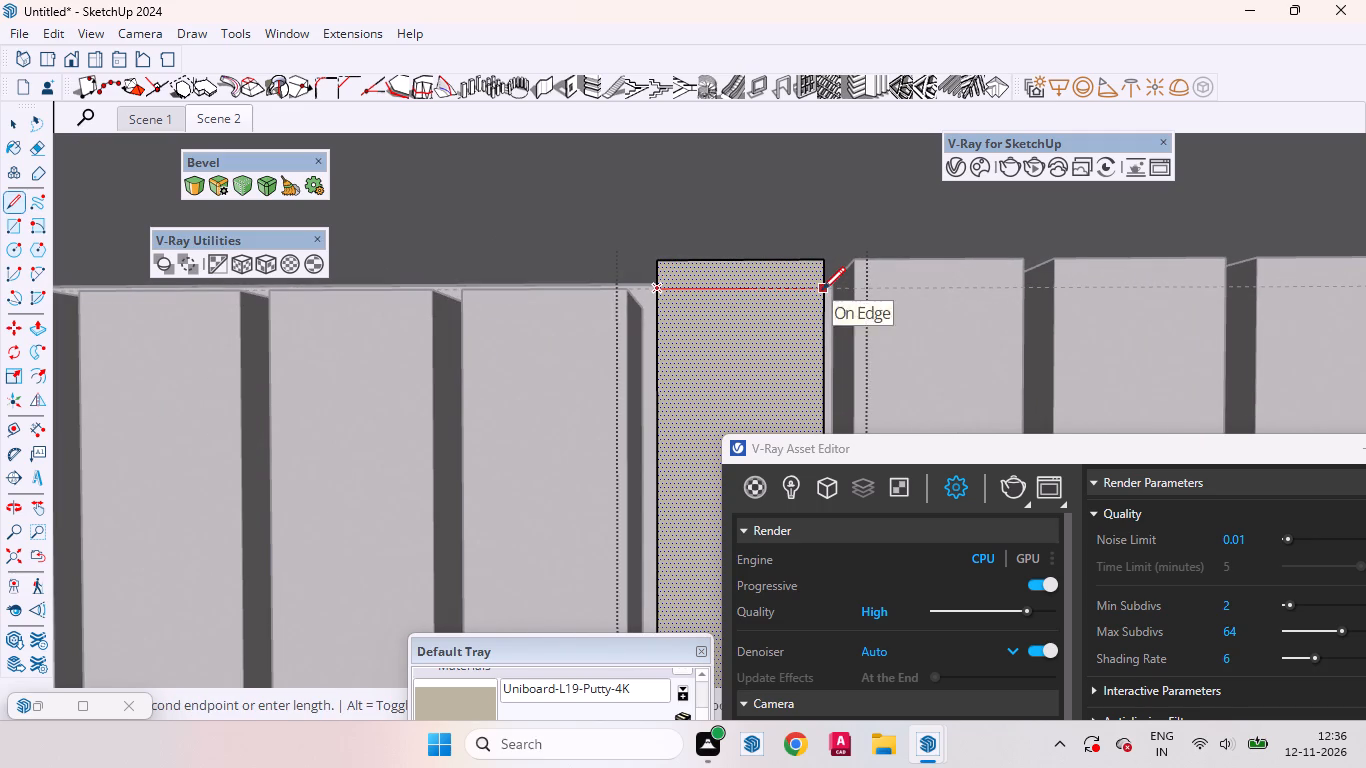
click(822, 290)
key(p)
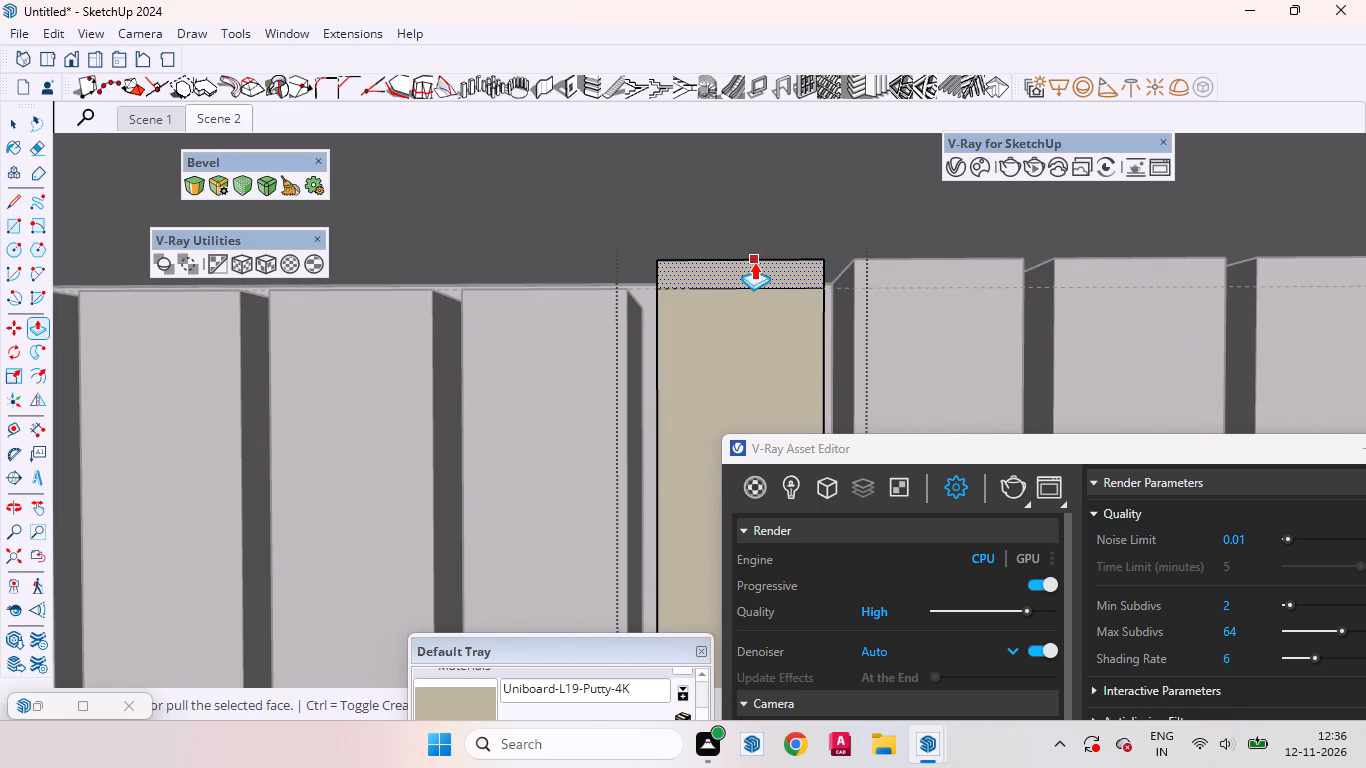
double_click(751, 267)
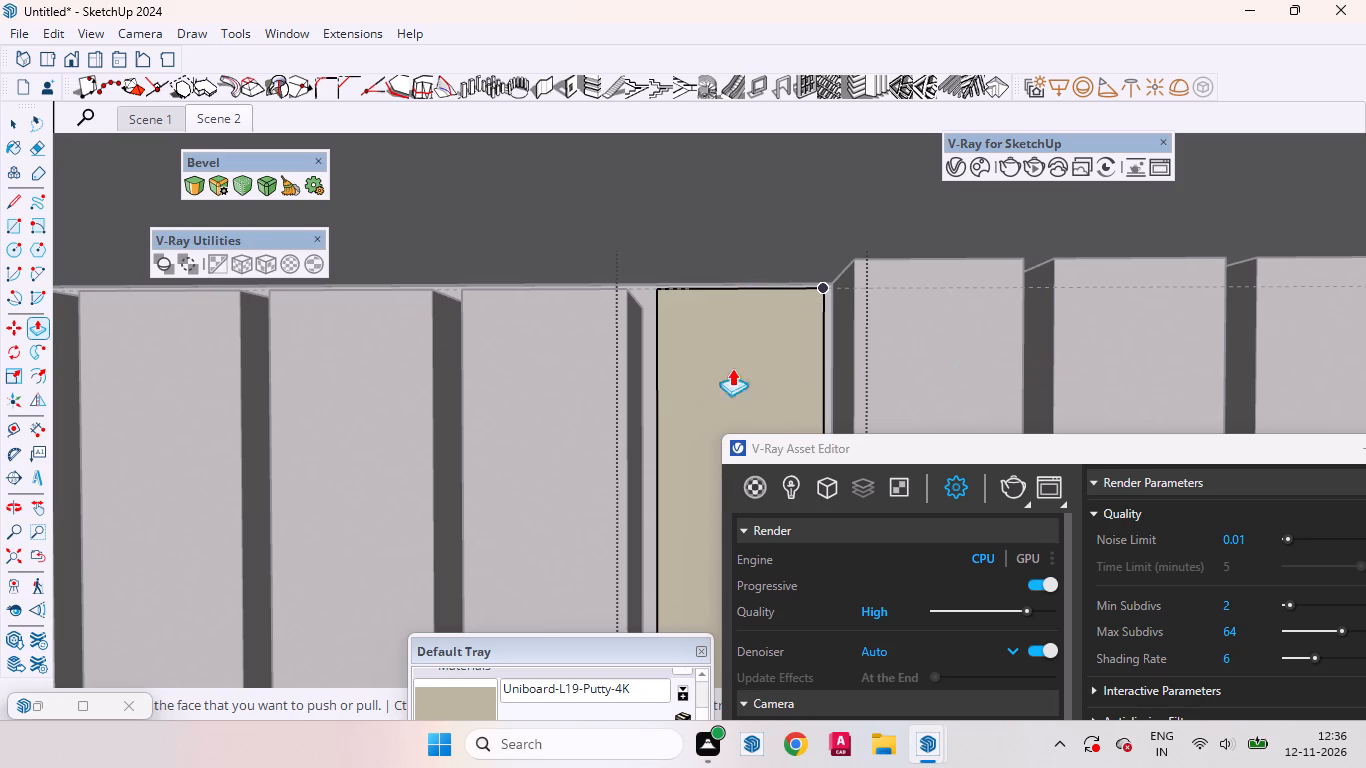
Open the tenth slat, draw a line across its face along the guide, and push the top strip away.
click(19, 123)
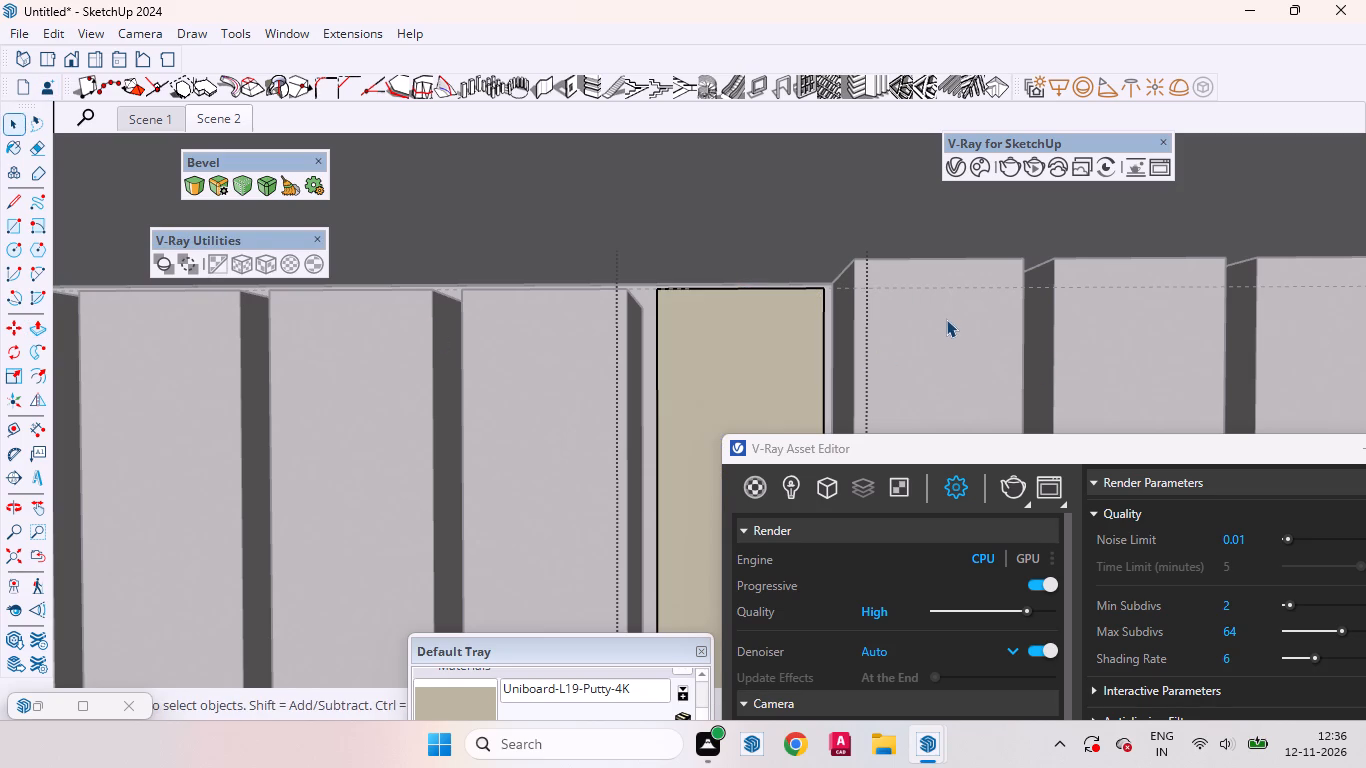
click(946, 319)
double_click(946, 320)
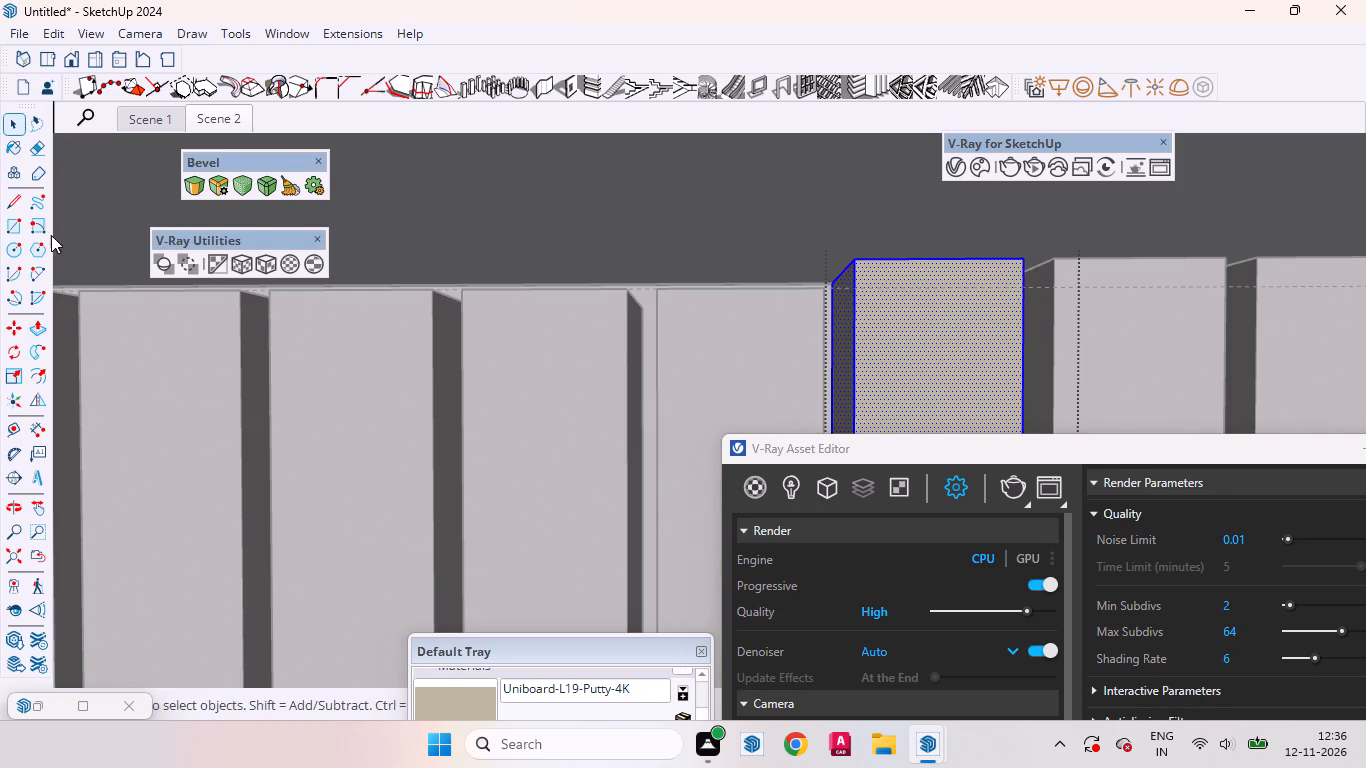
click(7, 207)
middle_drag(1079, 350, 1043, 405)
click(849, 289)
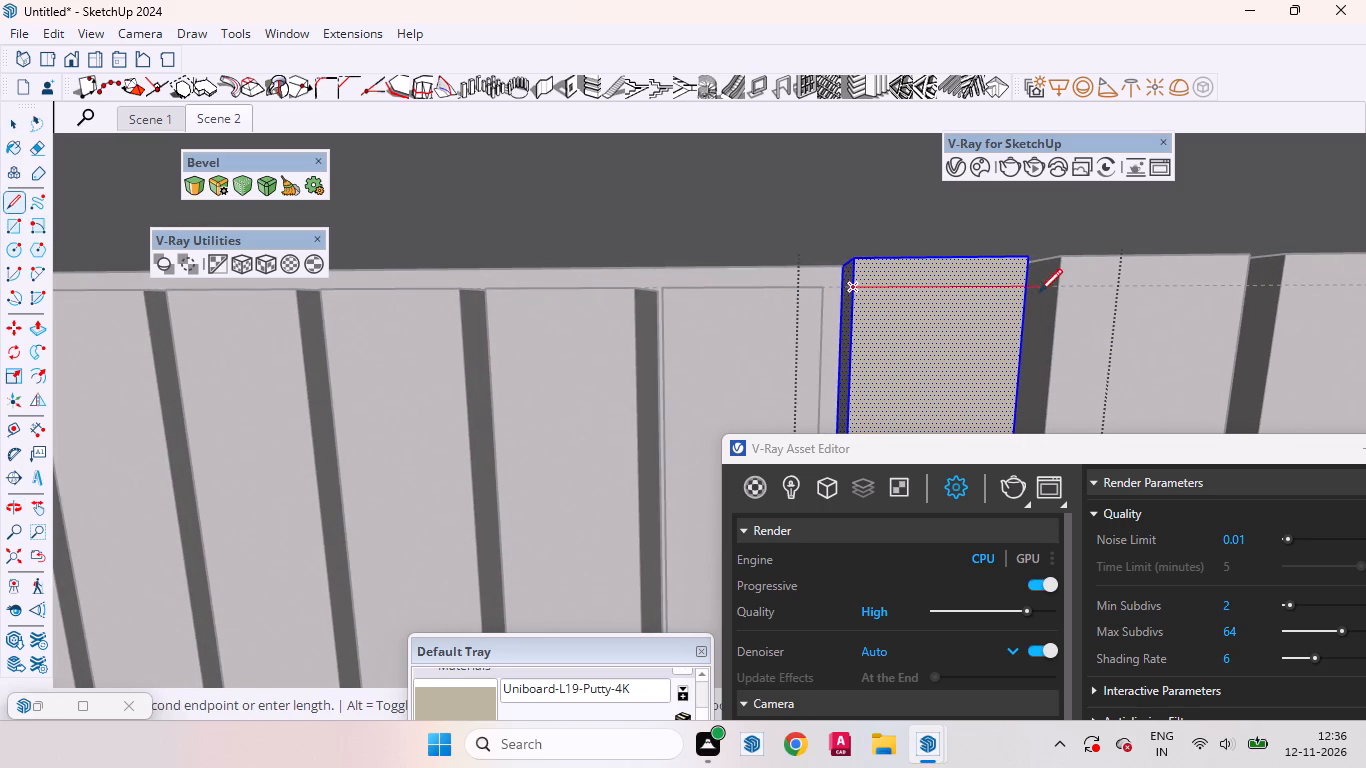
click(1019, 290)
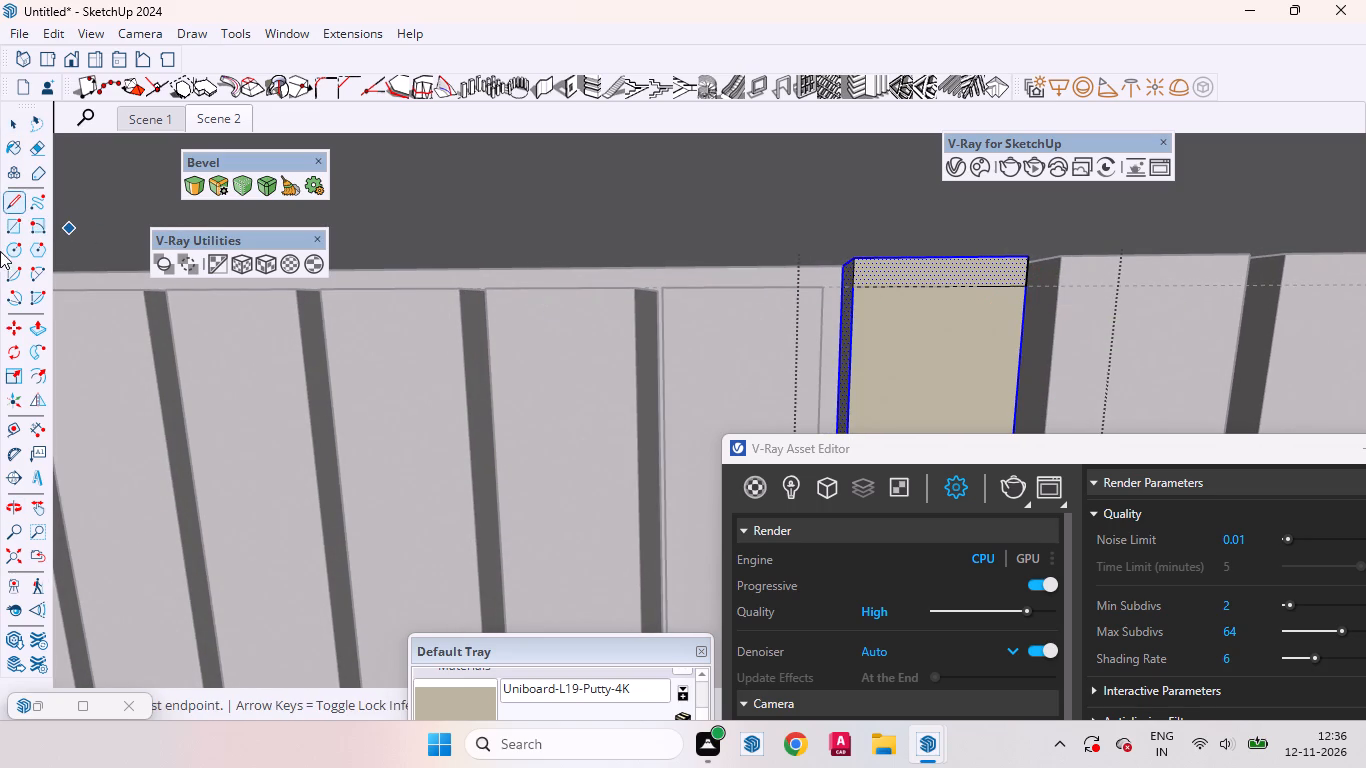
click(40, 330)
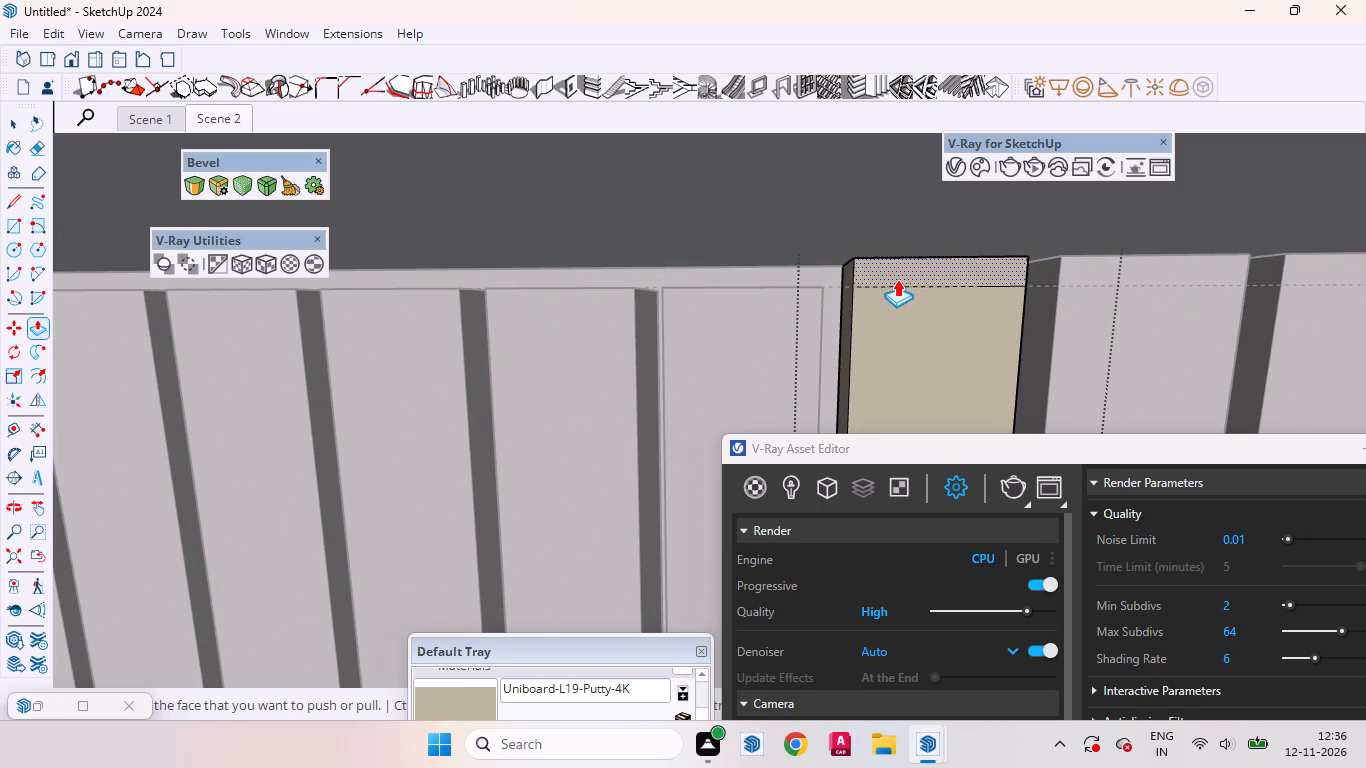
double_click(894, 277)
Open the eleventh slat, draw a line across its face along the guide, and push the top strip away.
click(15, 120)
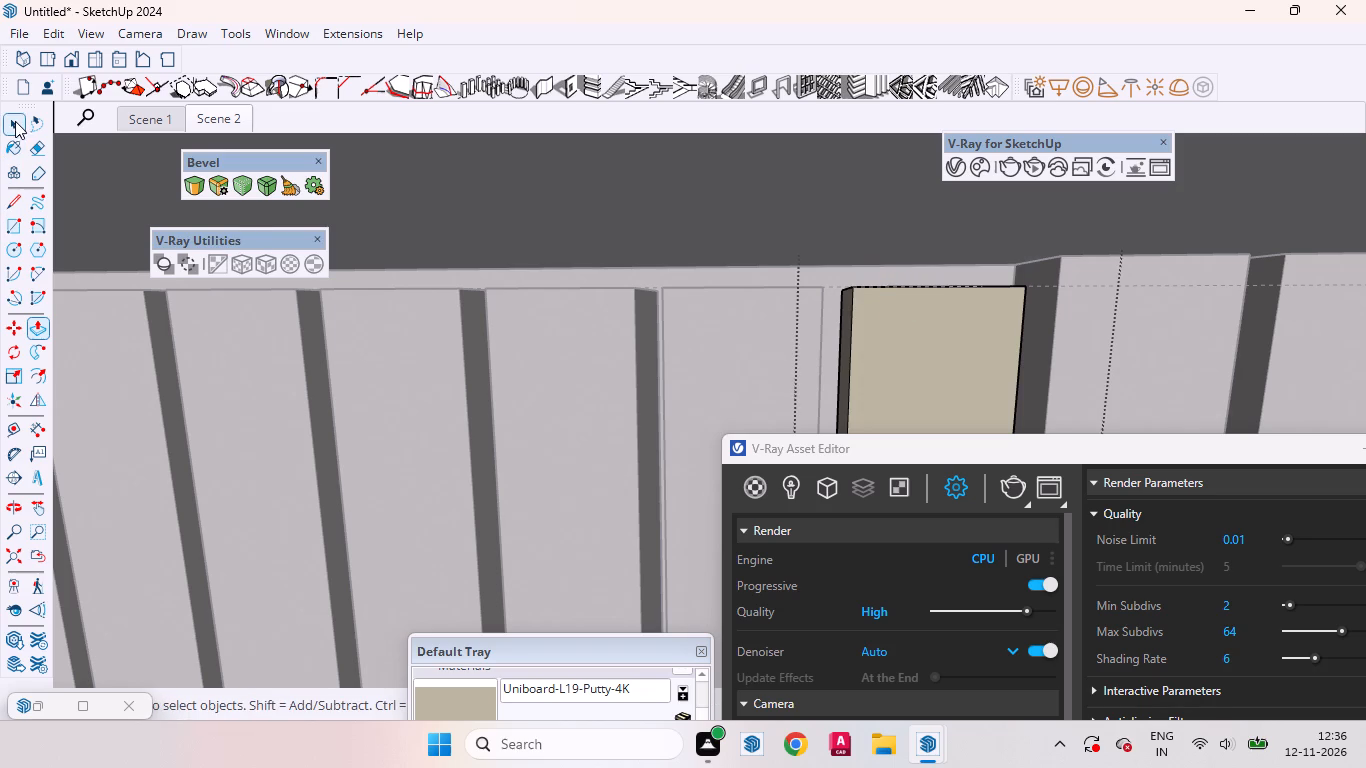
scroll(310, 339, down, 9)
scroll(408, 332, up, 1)
scroll(409, 331, down, 5)
middle_drag(453, 421, 491, 360)
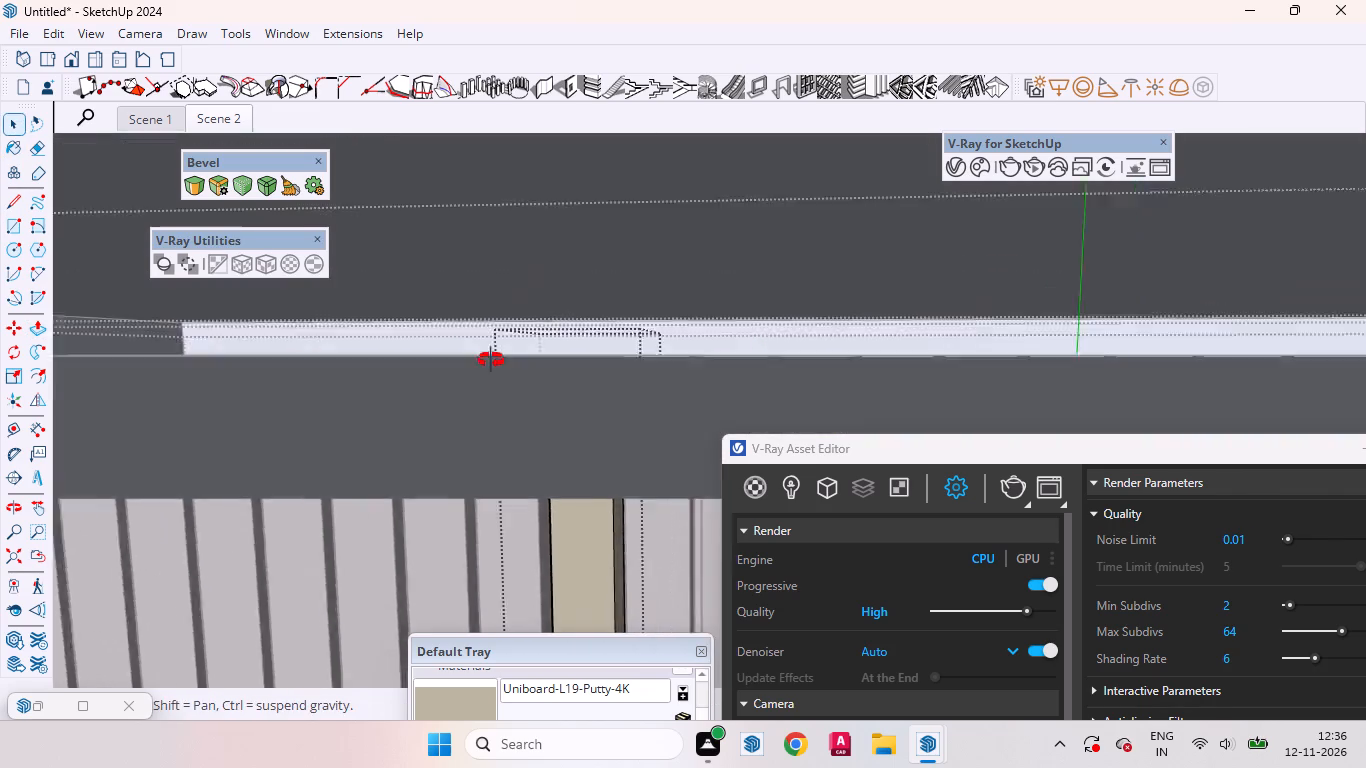
middle_drag(491, 360, 517, 320)
scroll(523, 331, down, 20)
scroll(523, 331, down, 3)
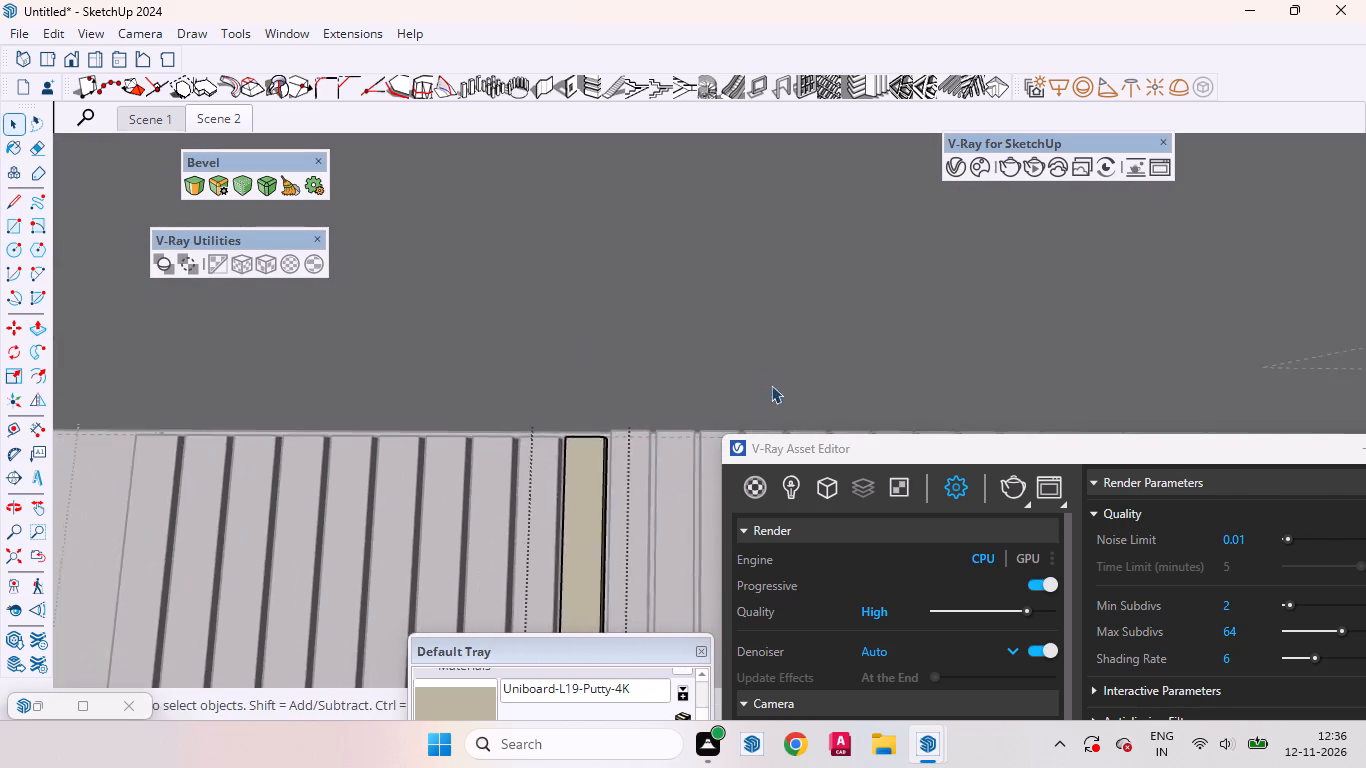
scroll(771, 385, down, 2)
scroll(285, 439, down, 3)
scroll(595, 471, up, 6)
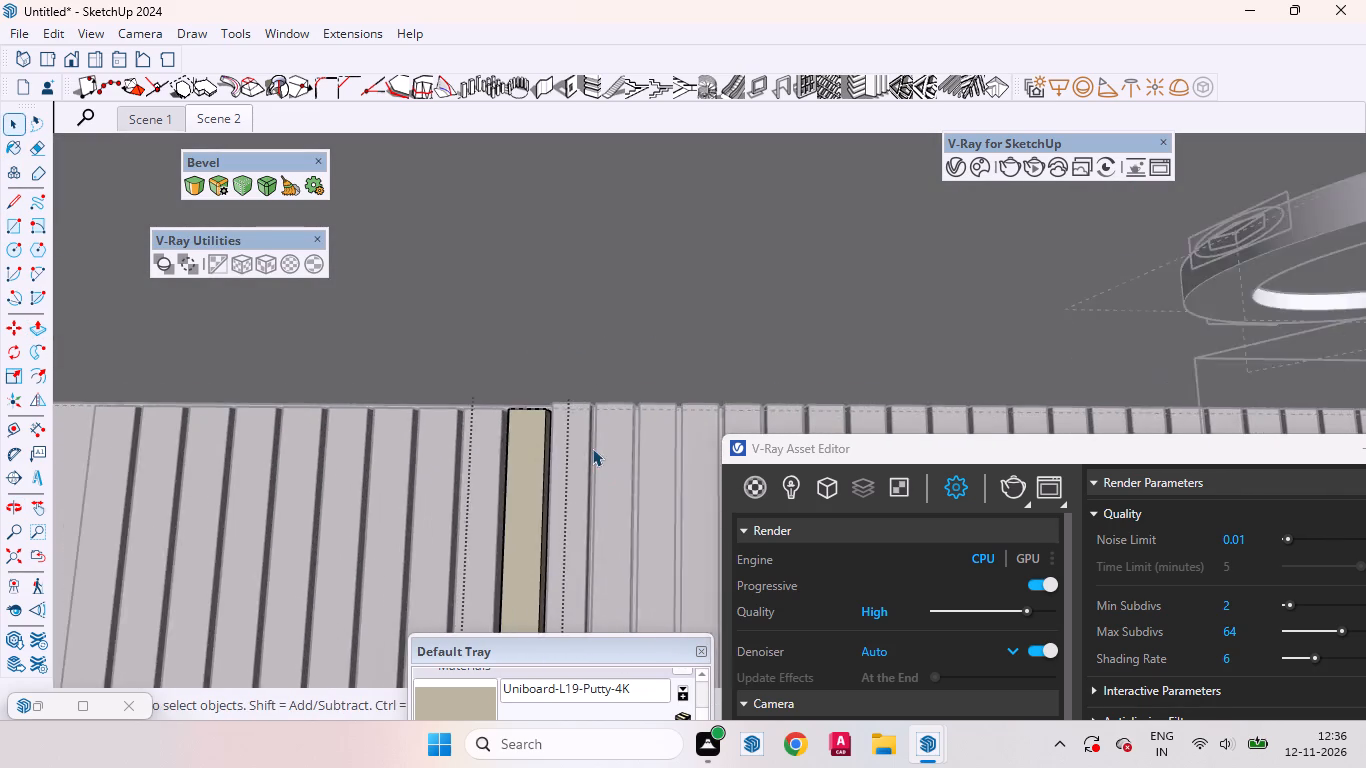
scroll(592, 448, up, 5)
triple_click(576, 431)
click(576, 430)
scroll(572, 407, up, 3)
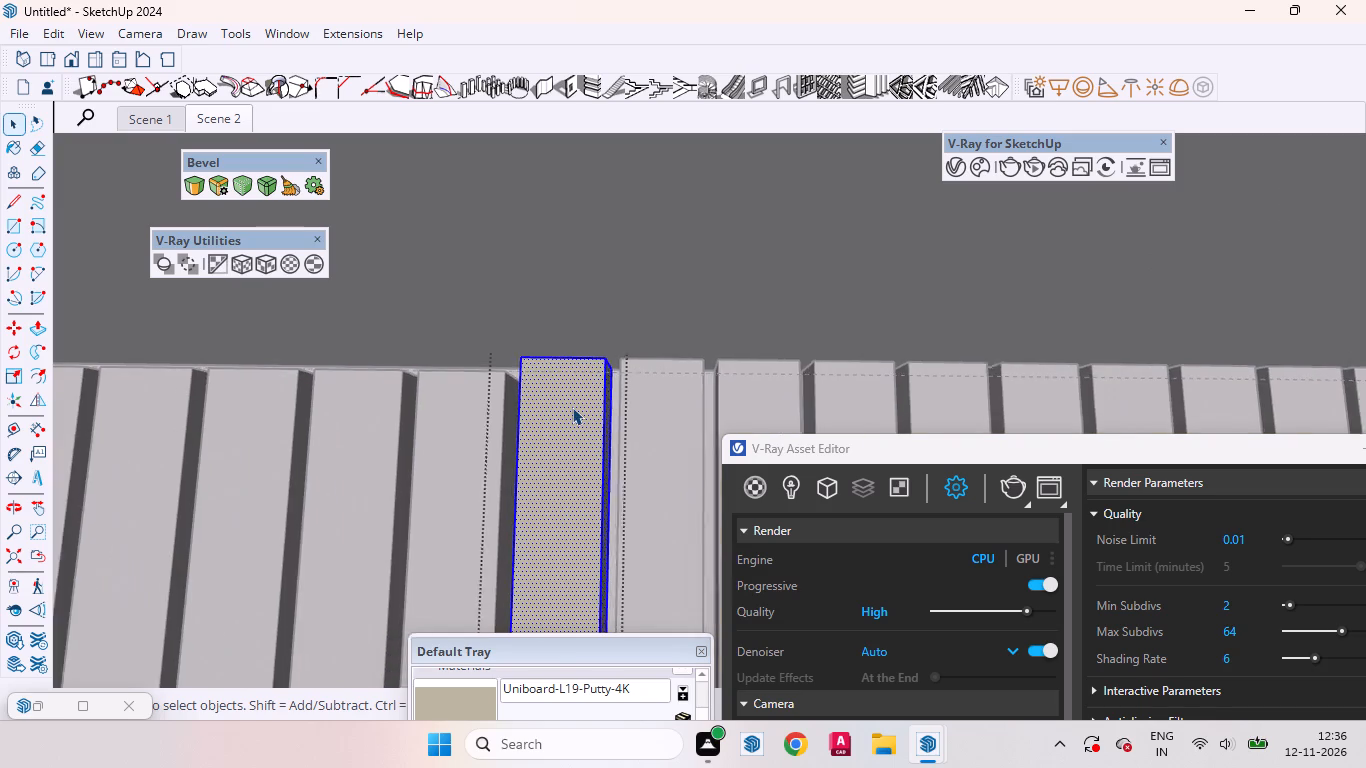
scroll(572, 407, up, 5)
click(11, 197)
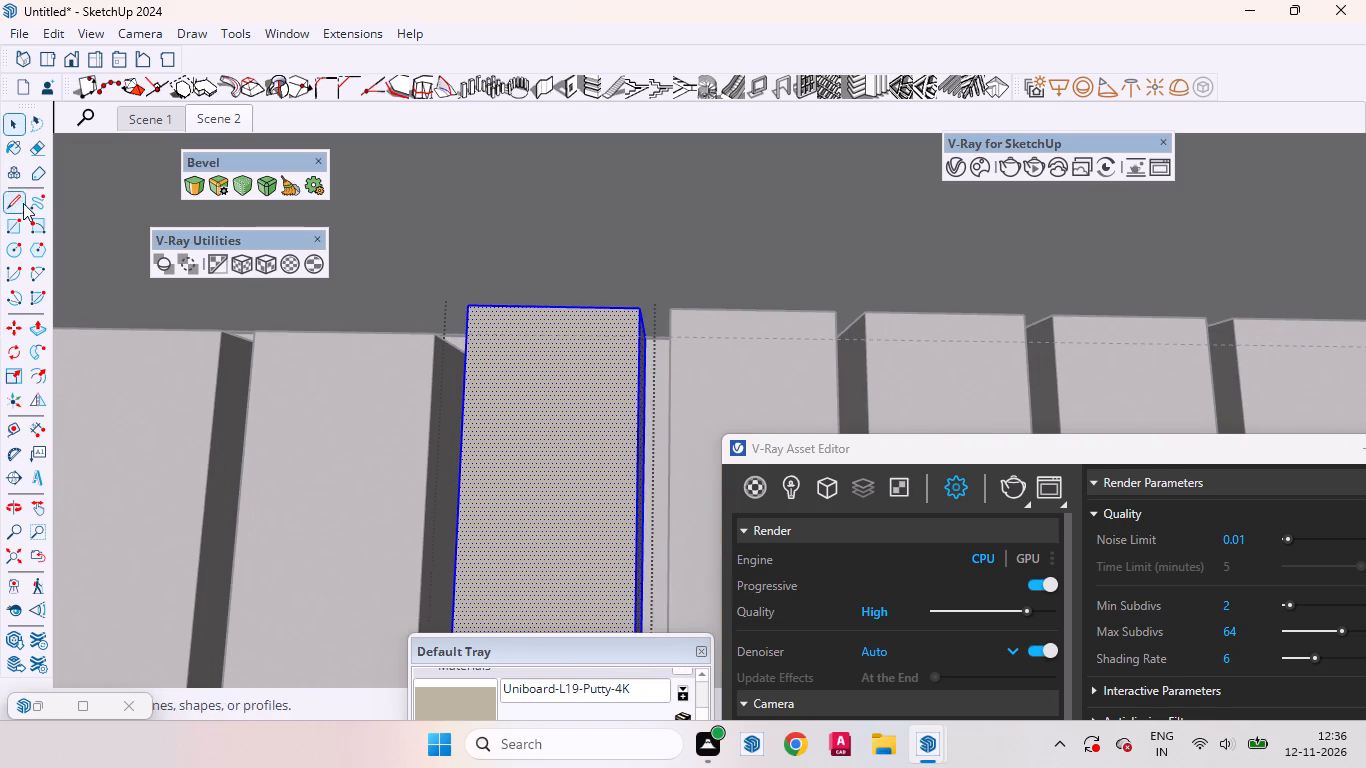
click(467, 335)
click(634, 339)
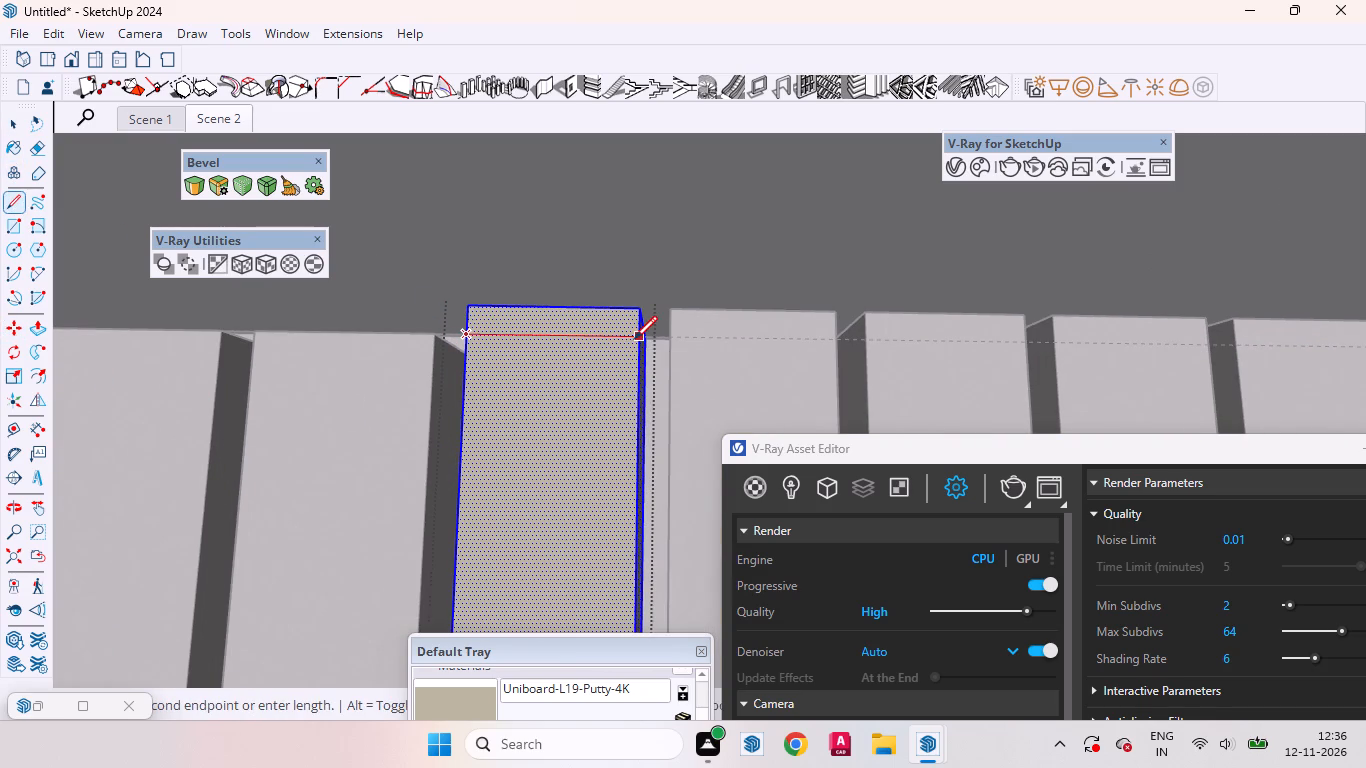
key(p)
double_click(600, 318)
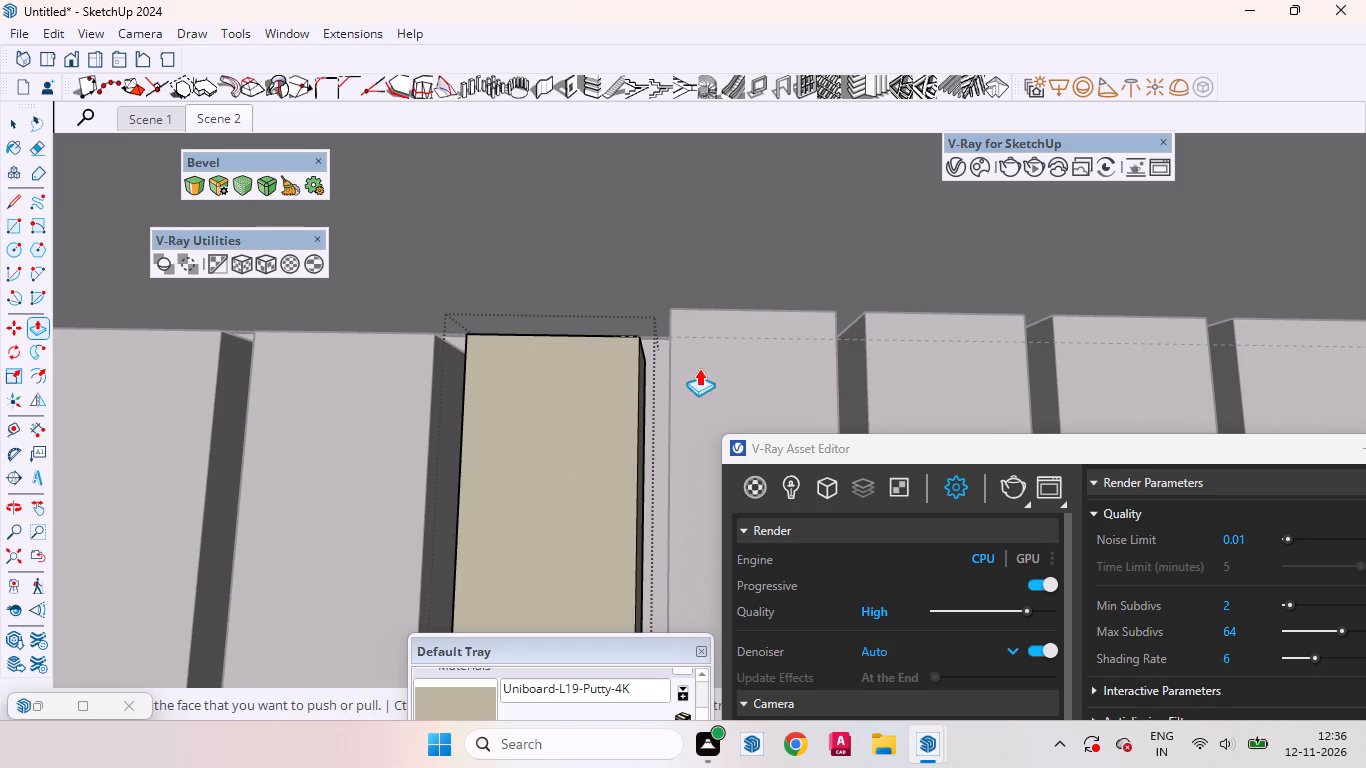
Open the twelfth slat, draw a line across its face along the guide, and push the top strip away.
click(15, 116)
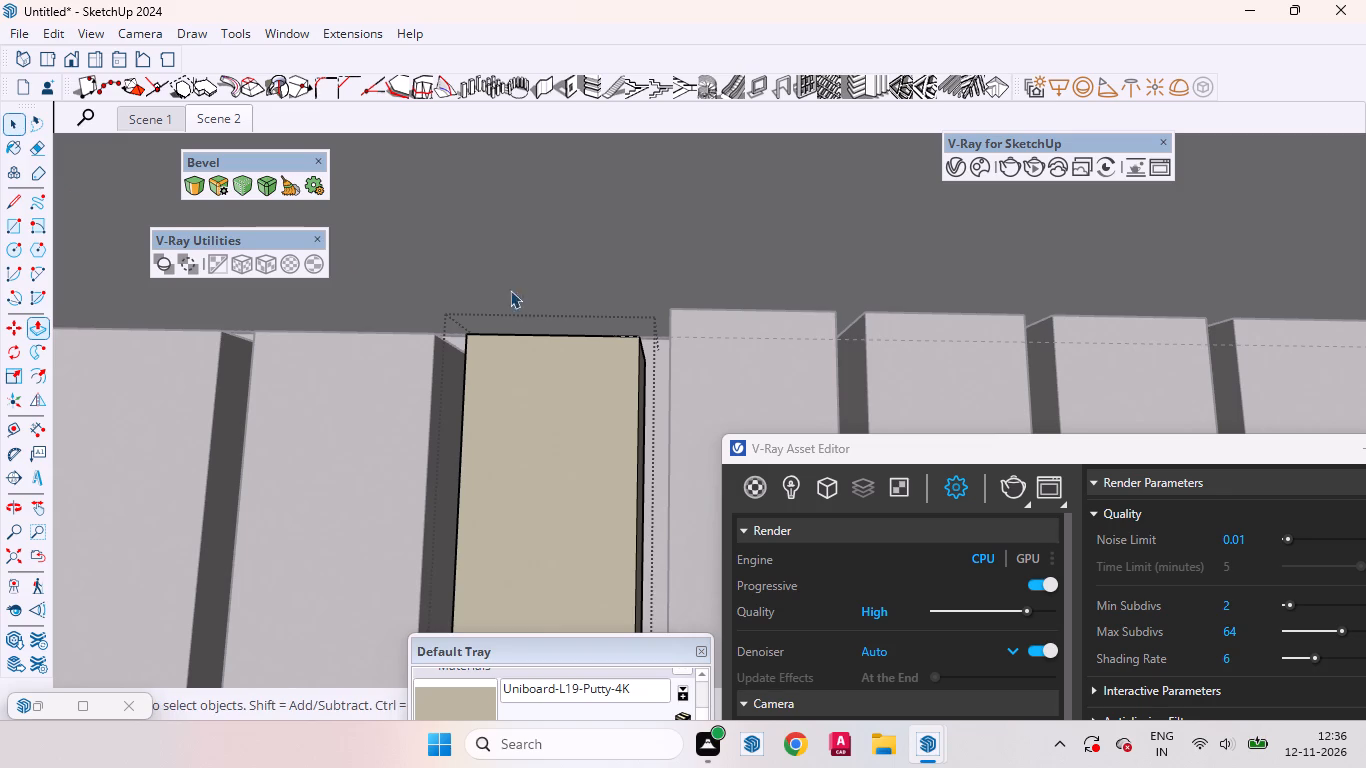
click(754, 390)
click(754, 390)
click(754, 390)
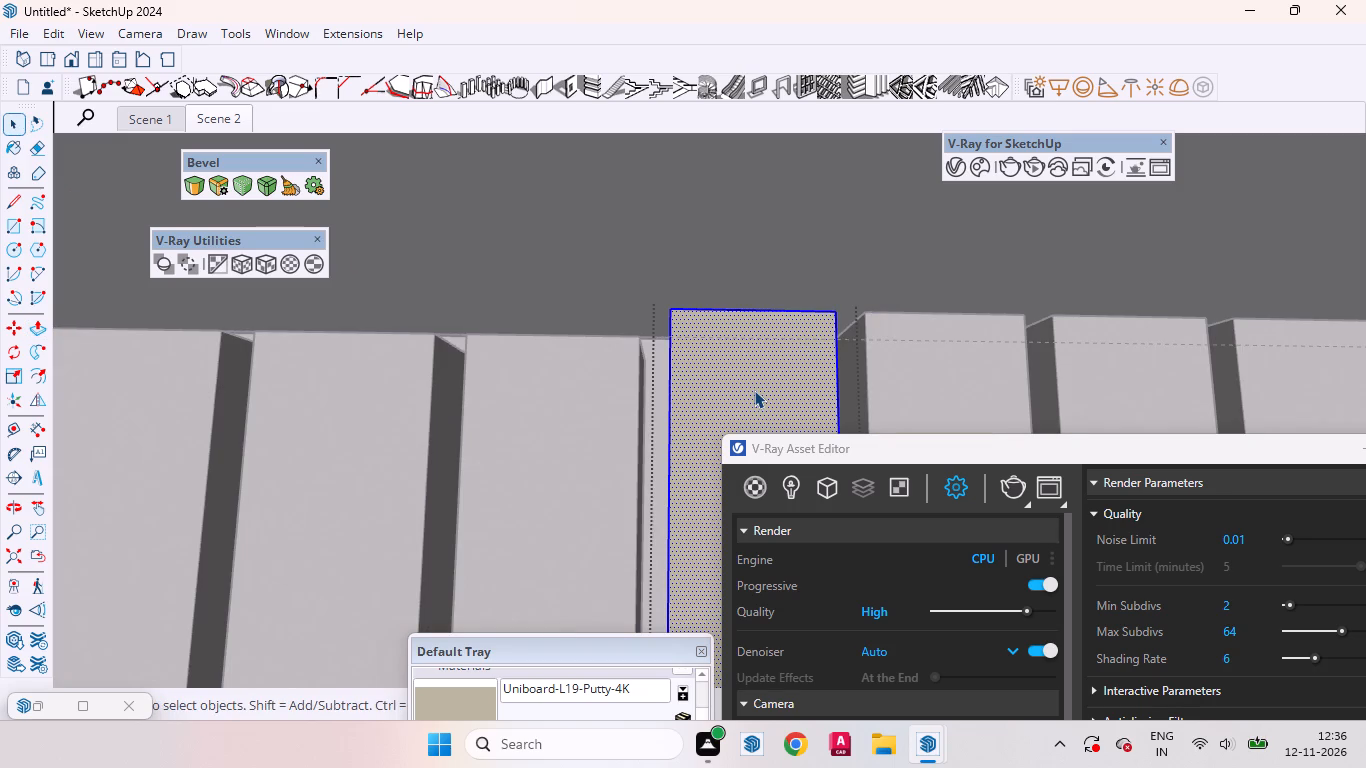
click(15, 208)
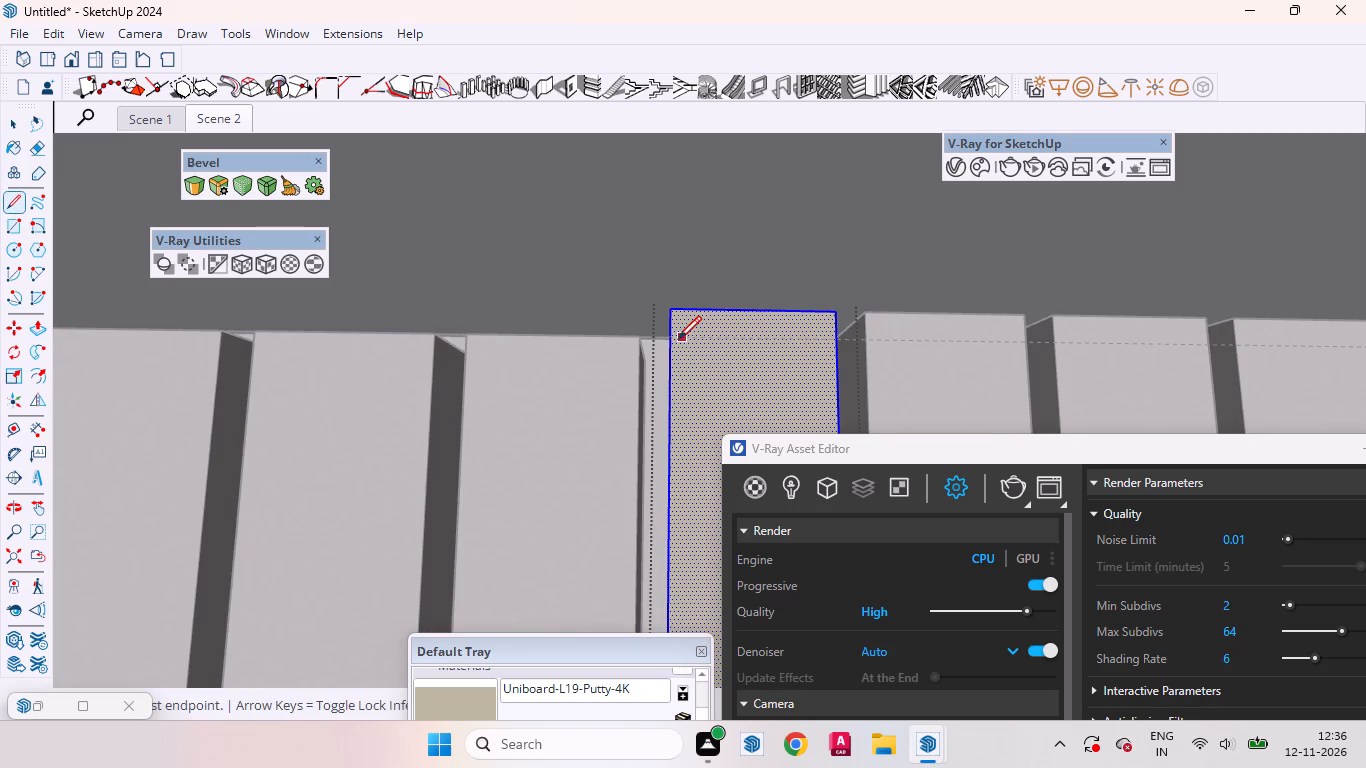
click(675, 339)
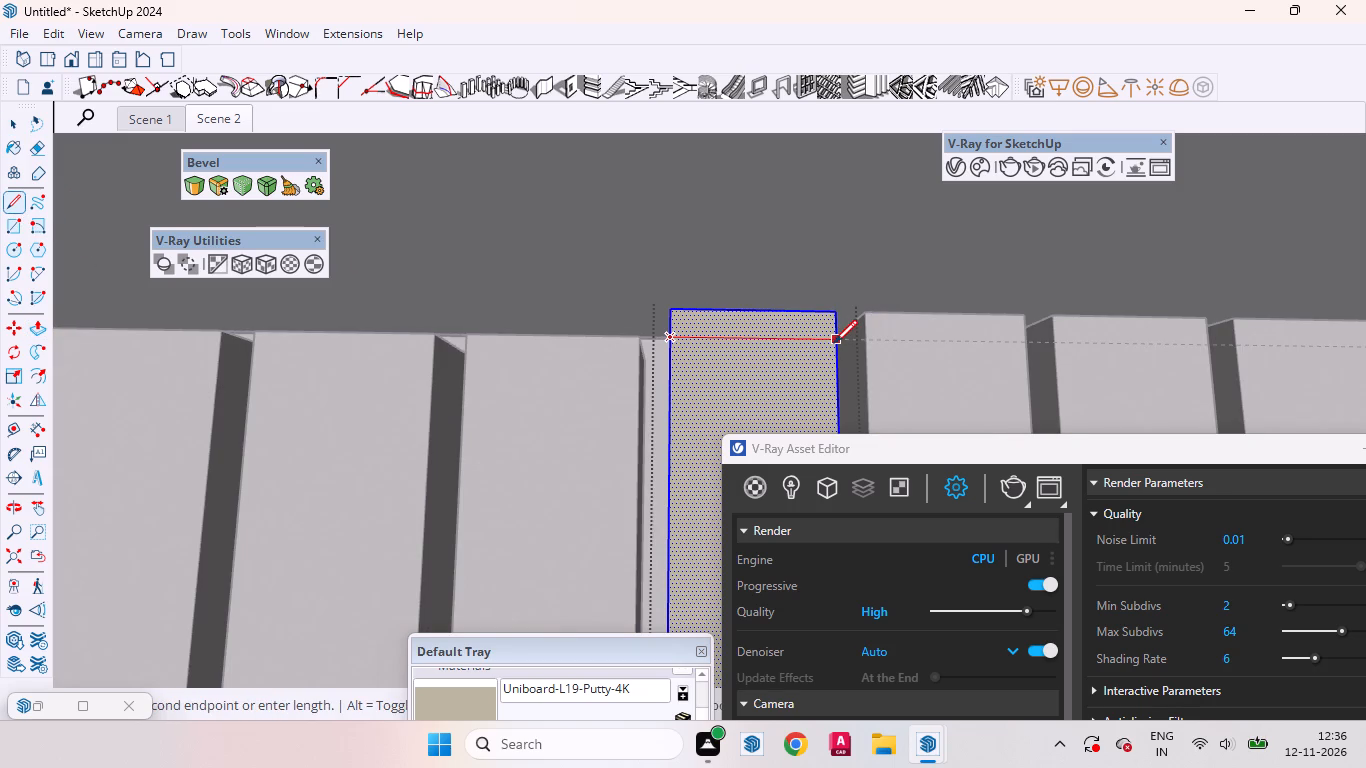
click(834, 343)
click(32, 318)
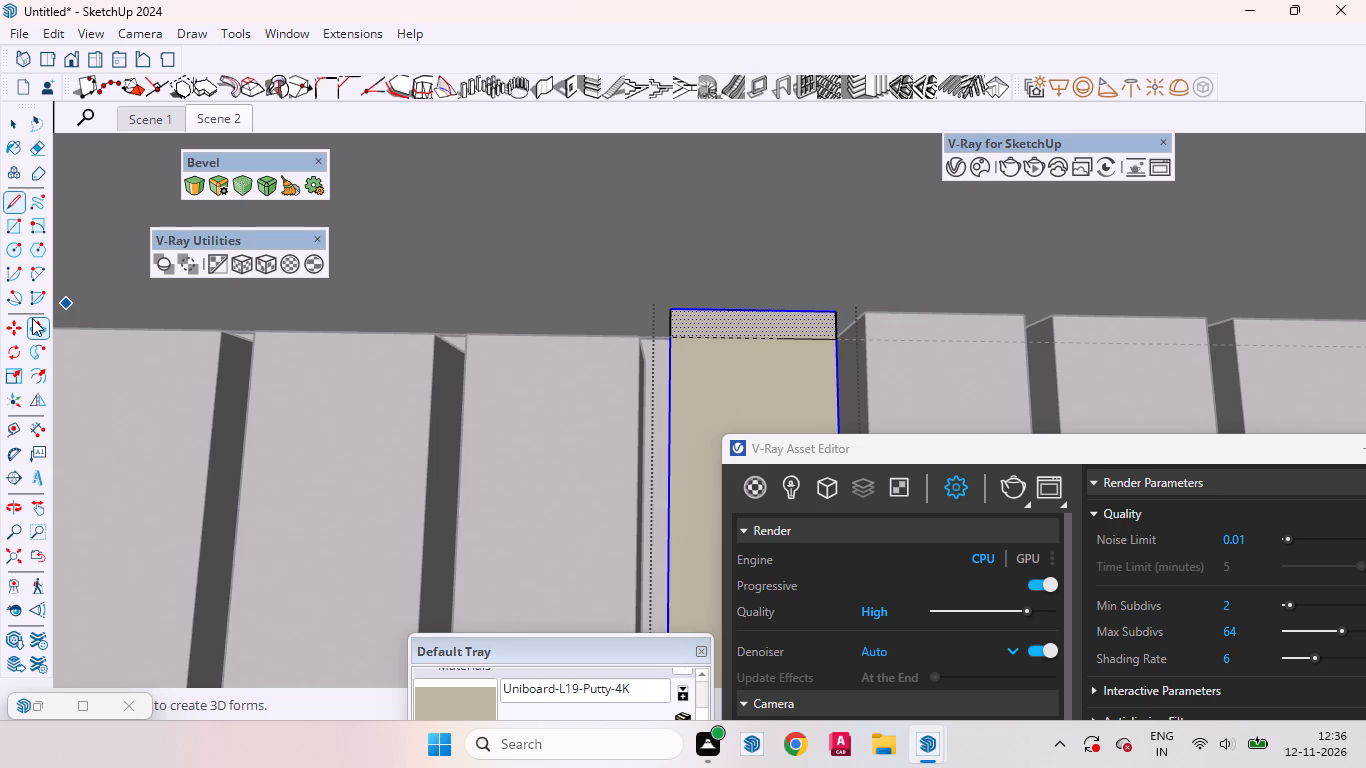
double_click(707, 328)
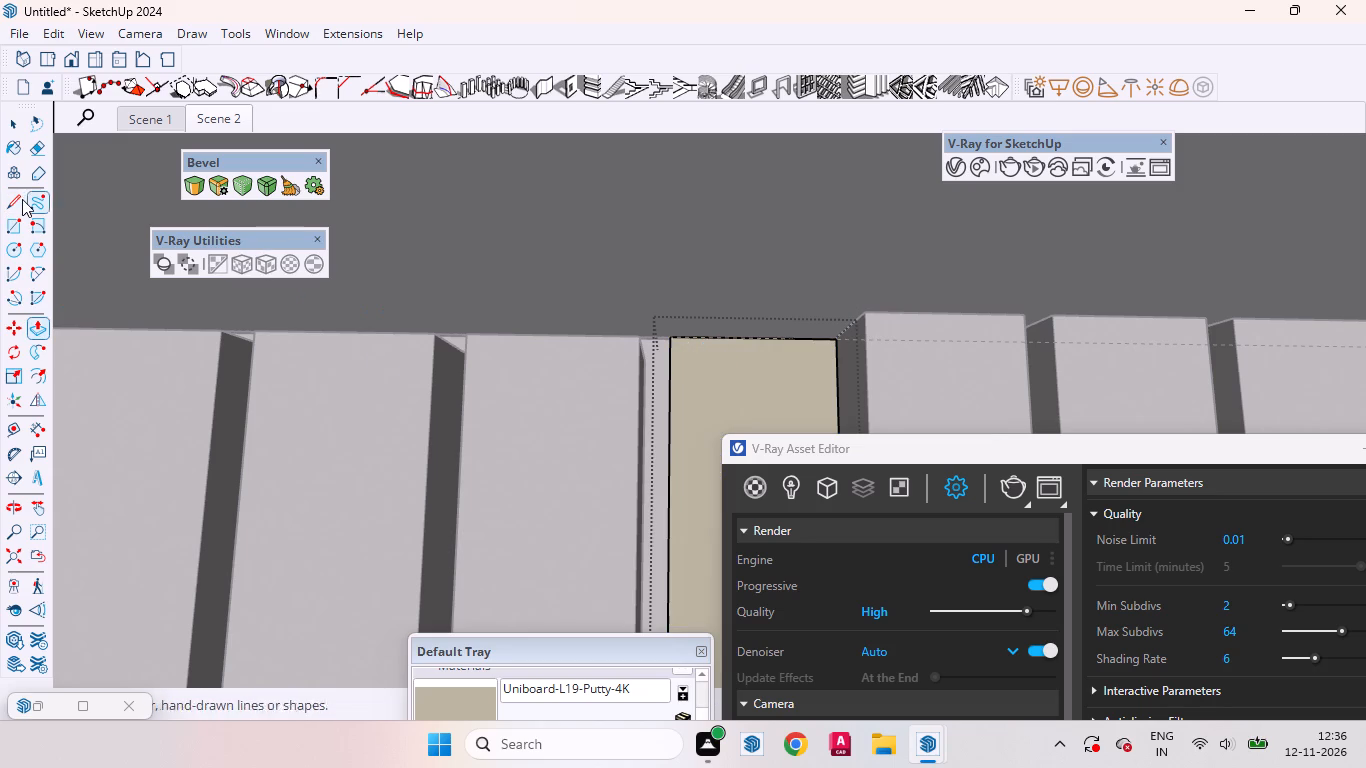
Open the thirteenth slat for editing and select its front face.
click(19, 198)
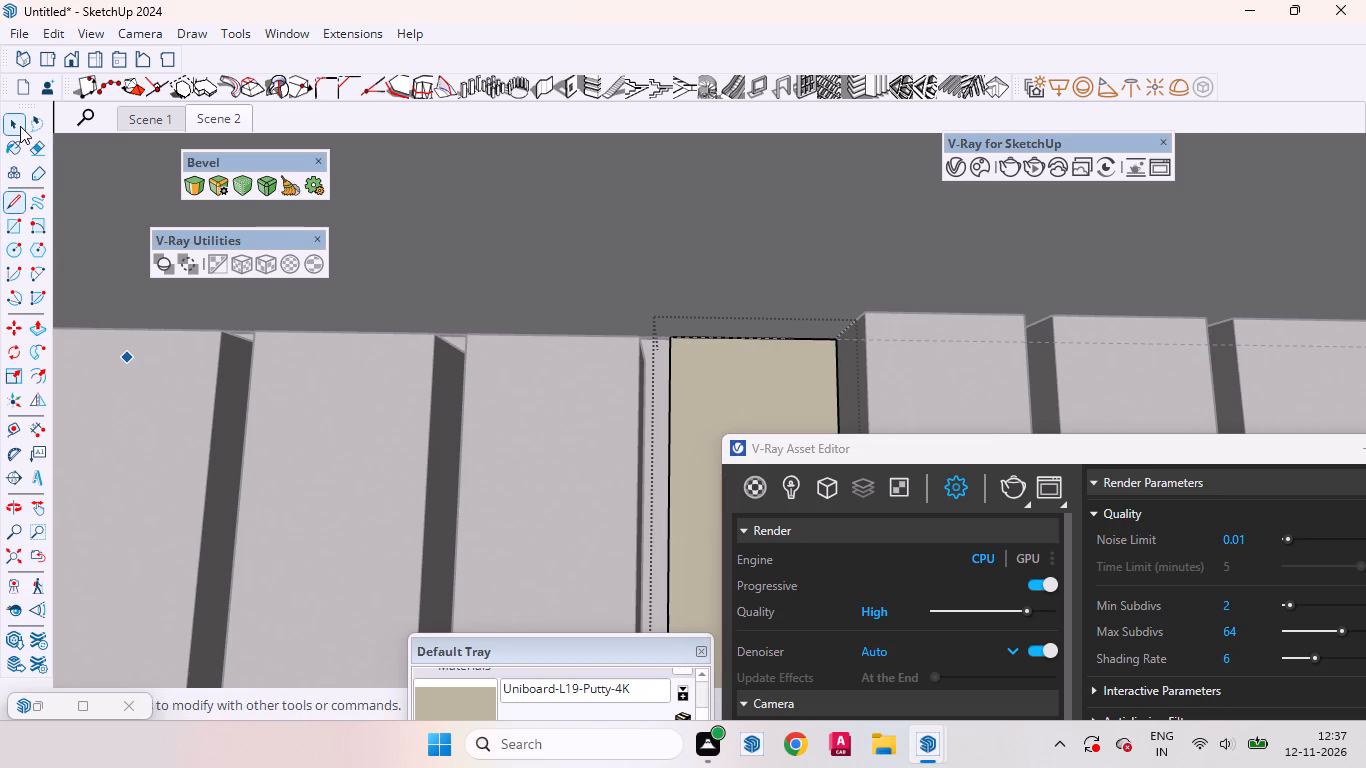
click(18, 126)
double_click(977, 402)
click(959, 398)
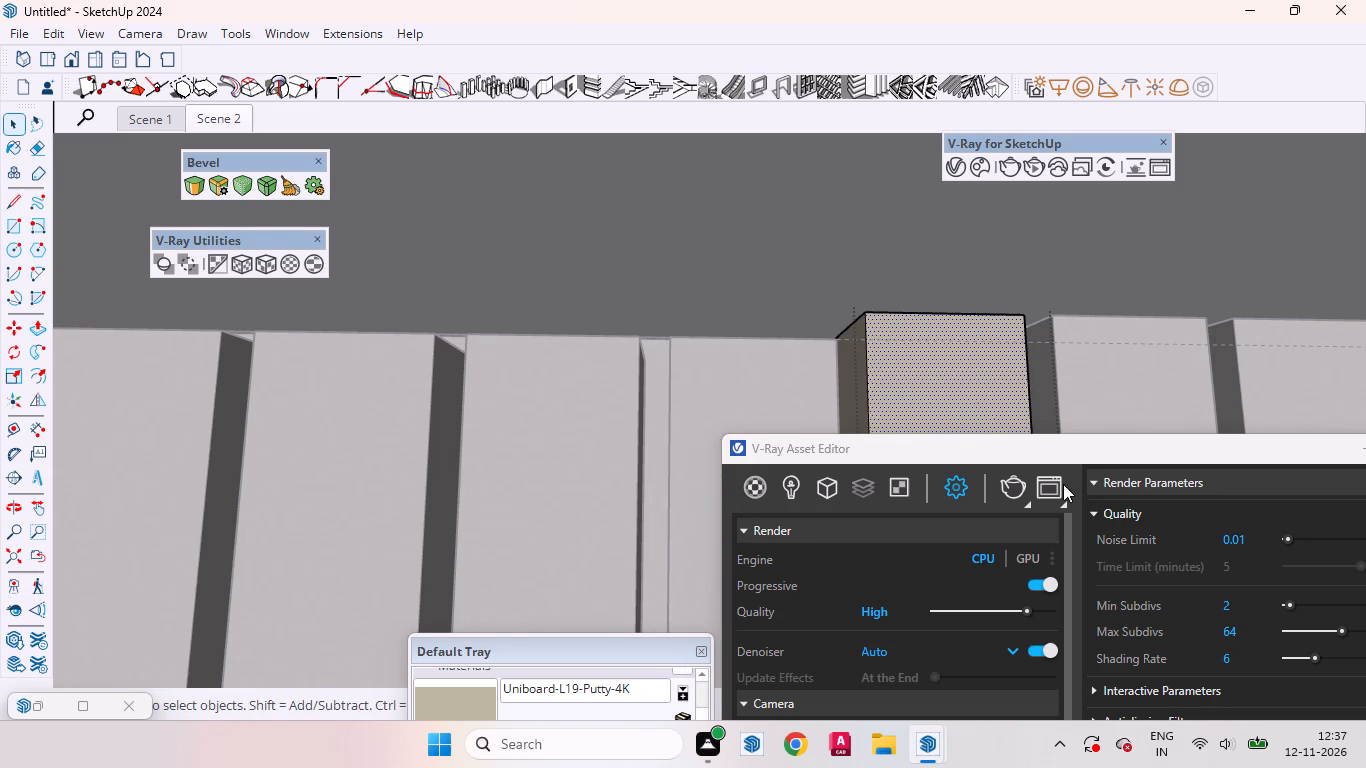
Minimize the V-Ray Asset Editor that covers the slats.
drag(1061, 454, 578, 384)
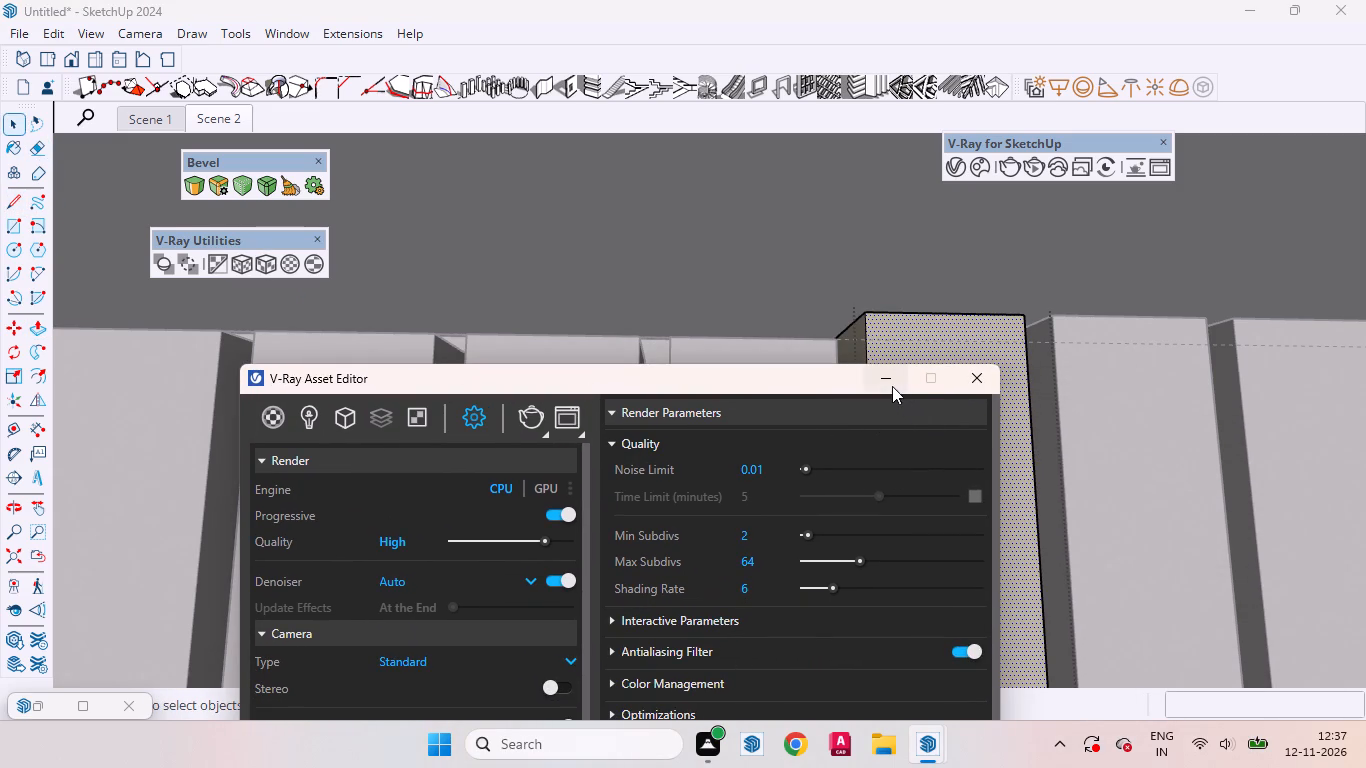
click(892, 386)
Draw an 11/16" line across the thirteenth slat's face along the guide and push the top strip away.
scroll(356, 377, down, 7)
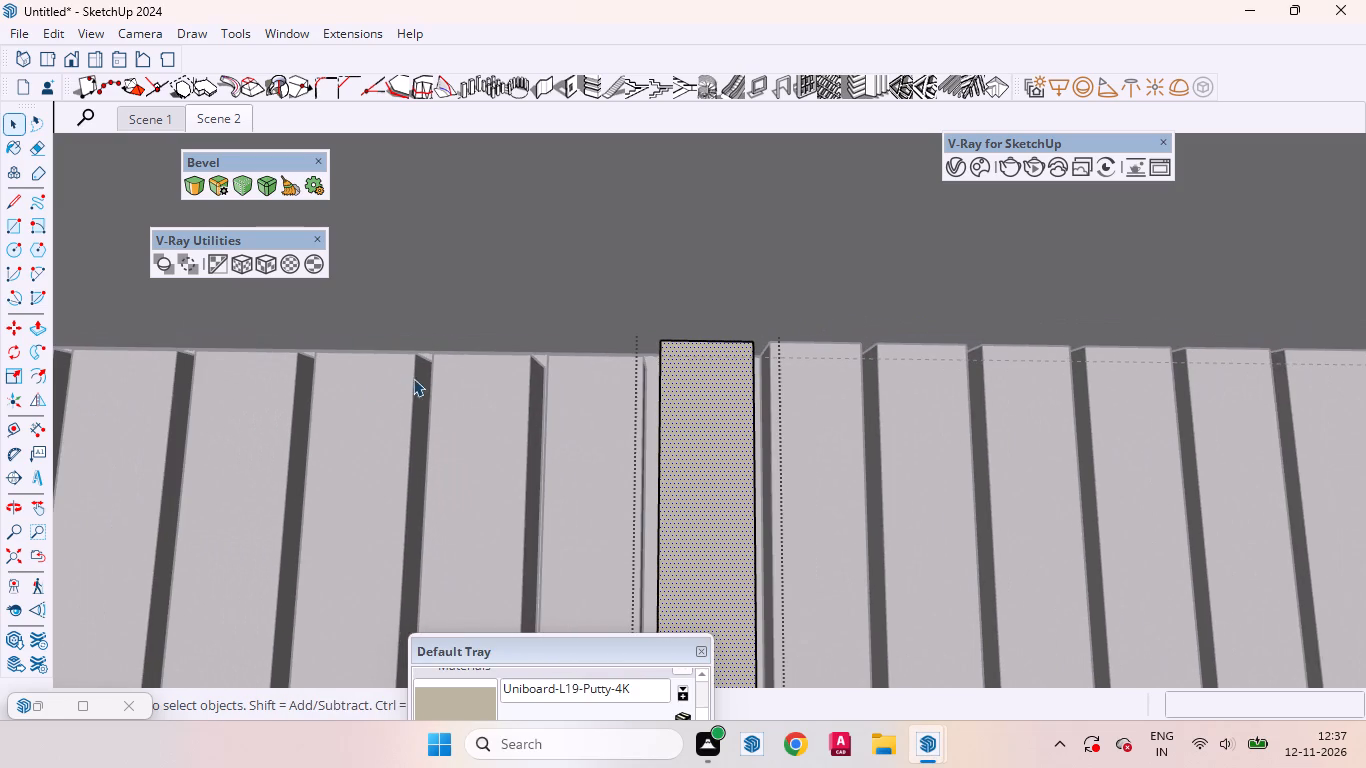
scroll(592, 442, down, 2)
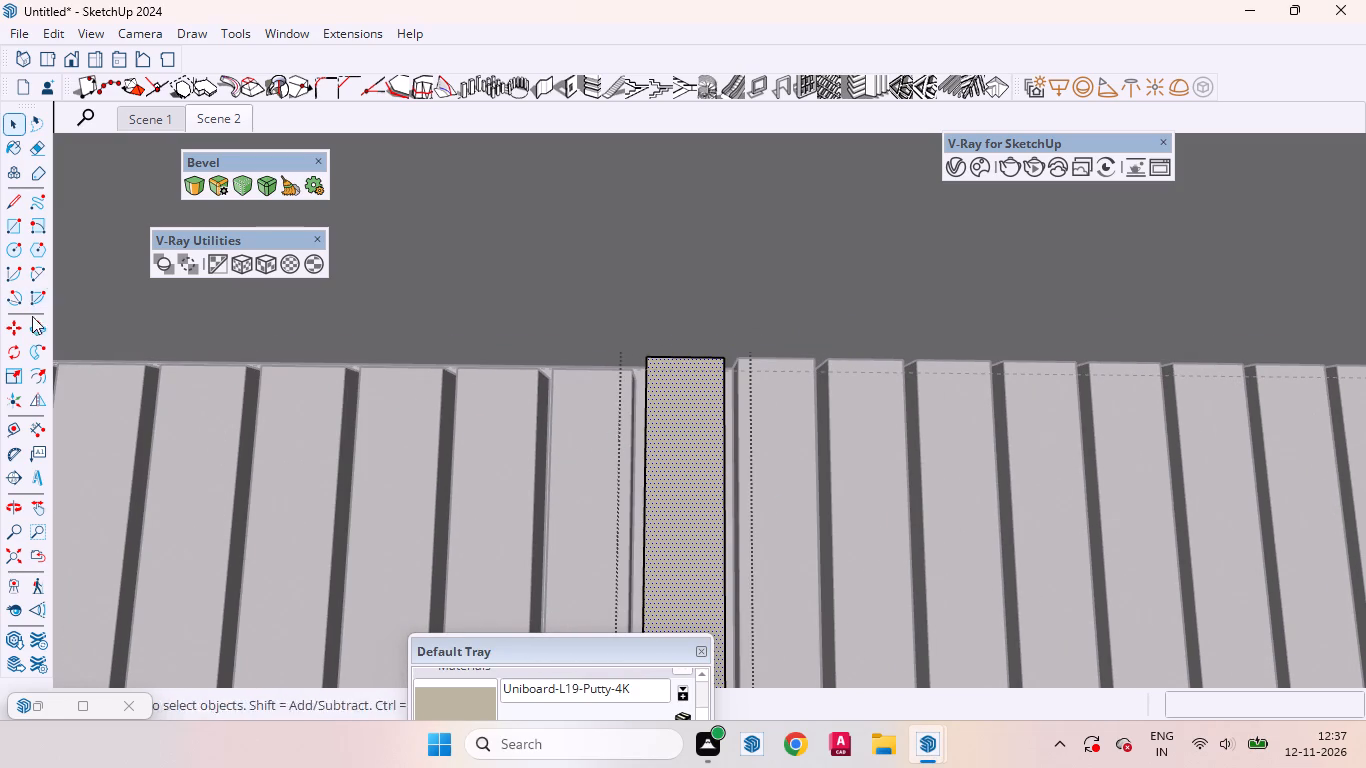
click(16, 210)
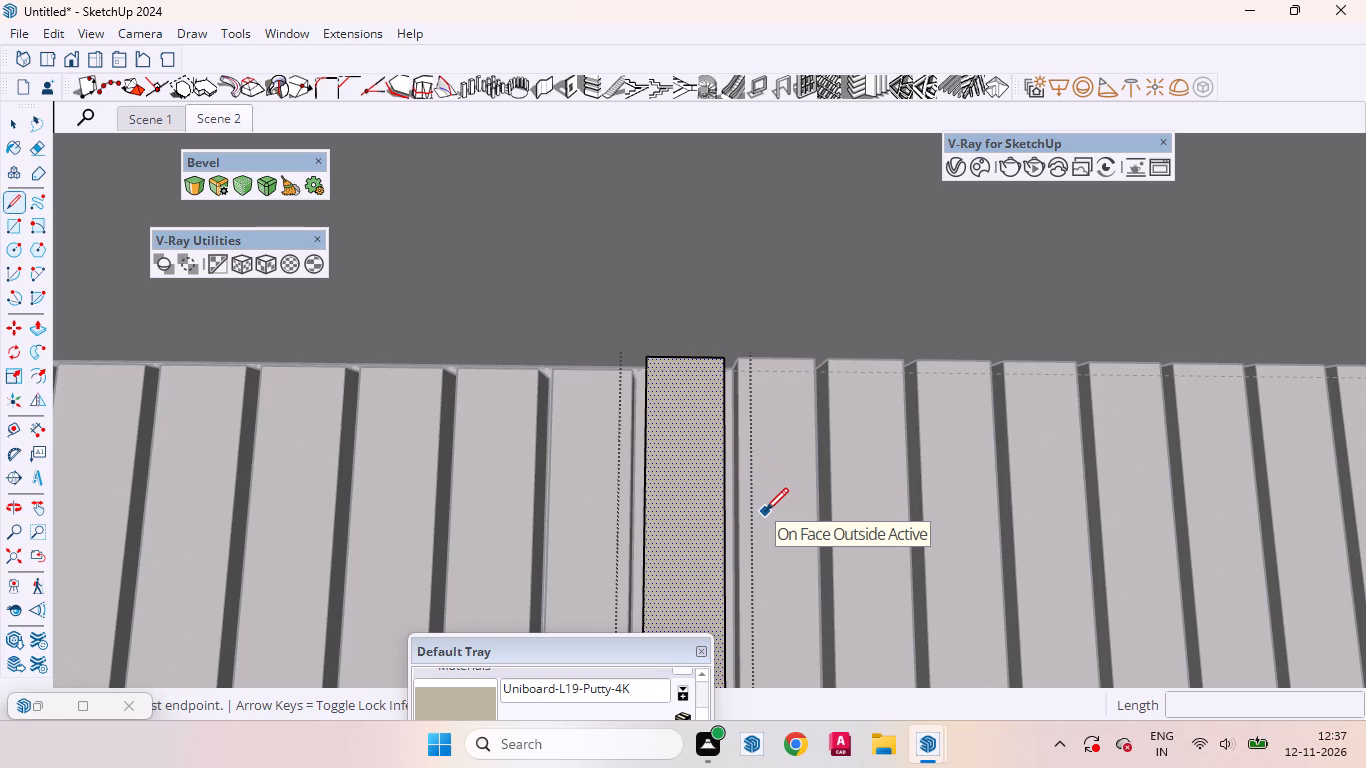
click(648, 370)
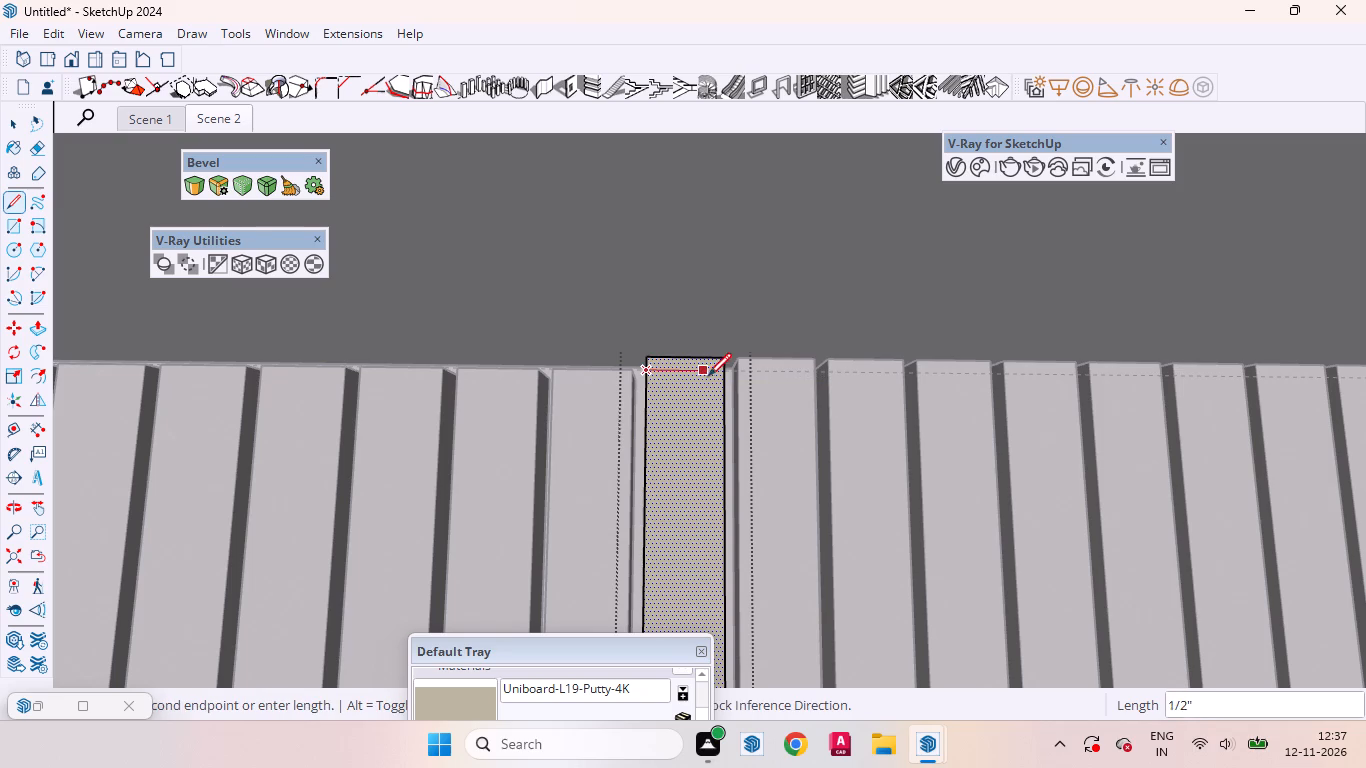
click(726, 379)
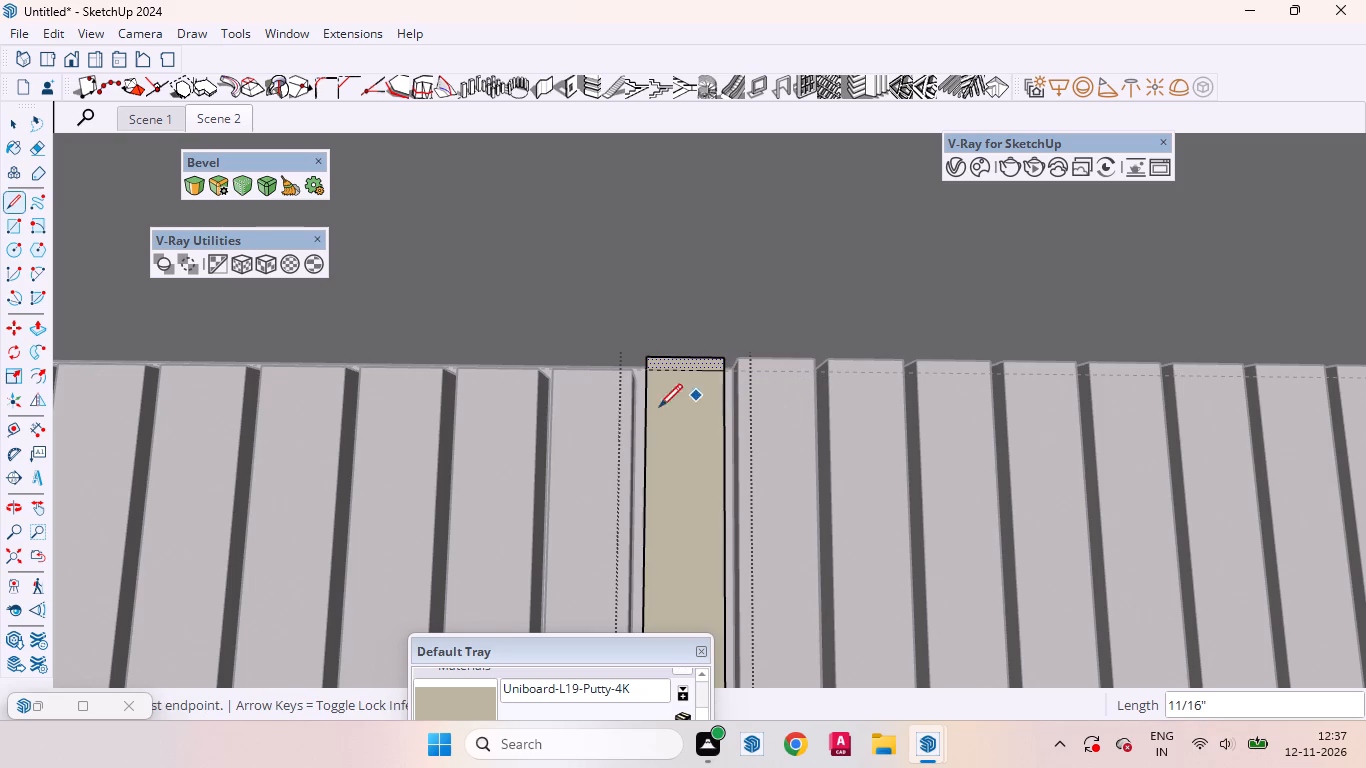
click(43, 335)
double_click(677, 355)
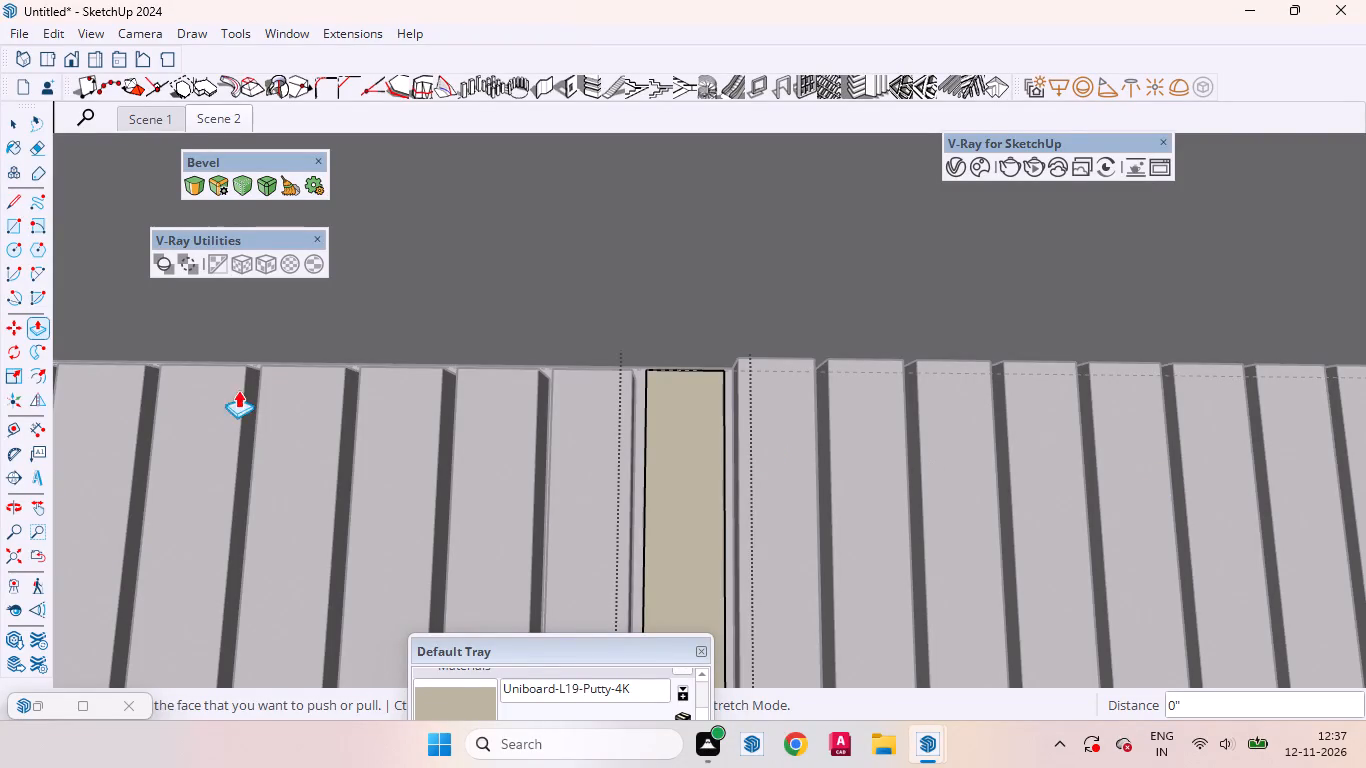
Open the fourteenth slat, draw an 11/16" line across its face along the guide, and push the top strip away.
click(22, 120)
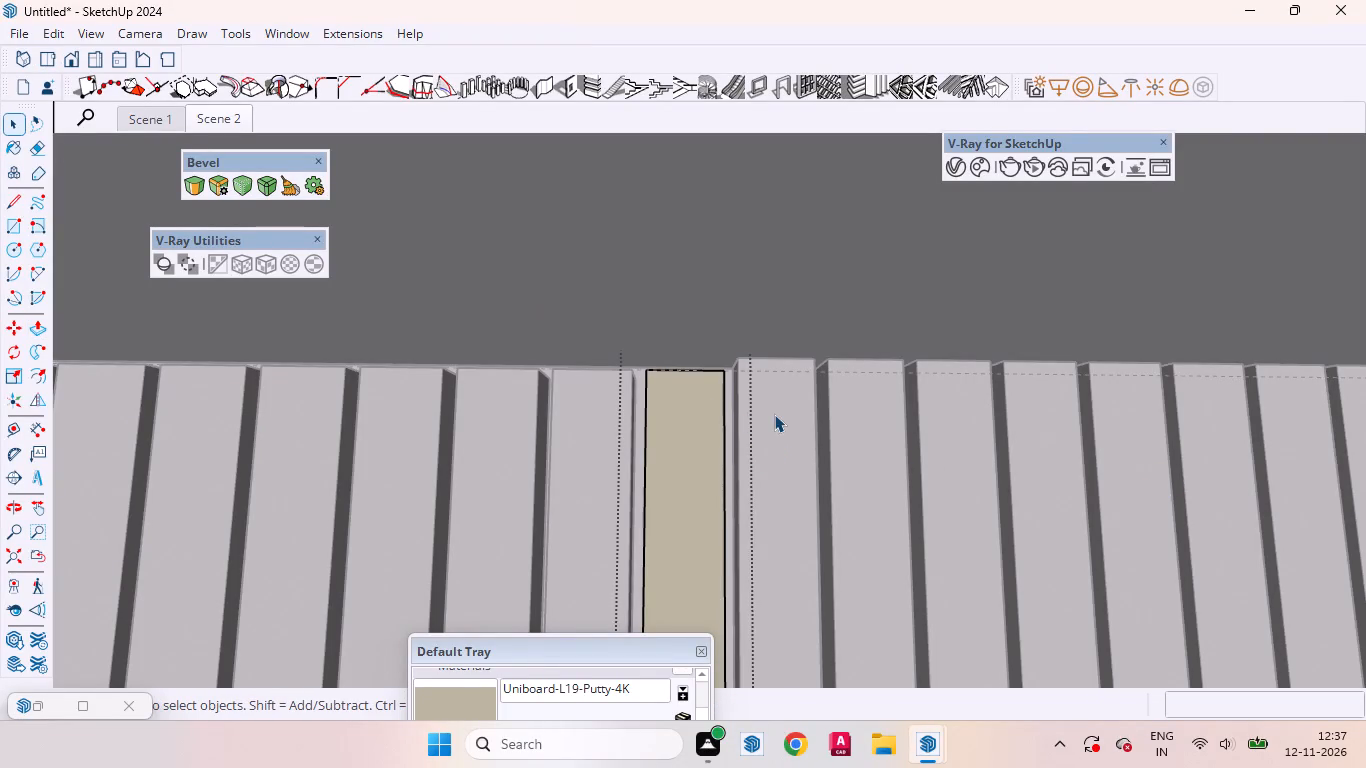
click(782, 417)
double_click(782, 417)
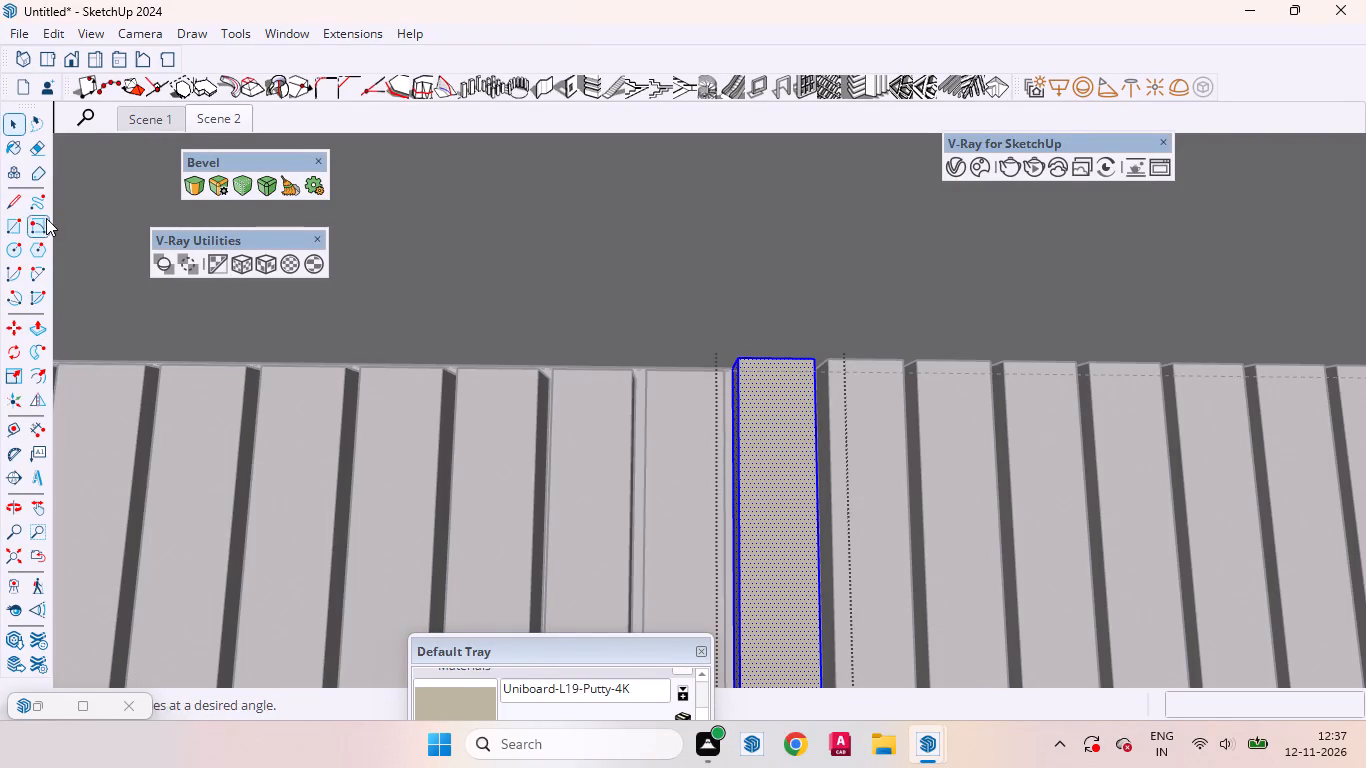
click(18, 203)
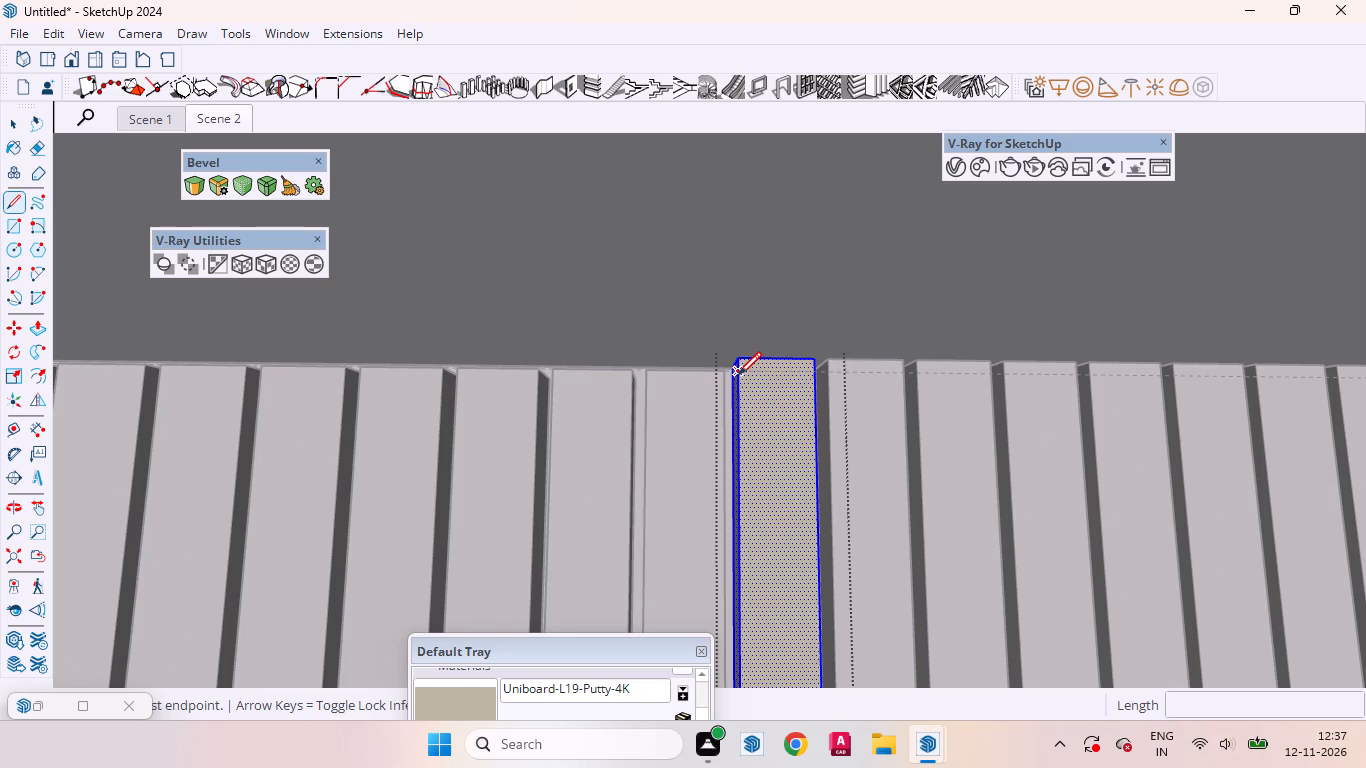
click(738, 375)
click(813, 375)
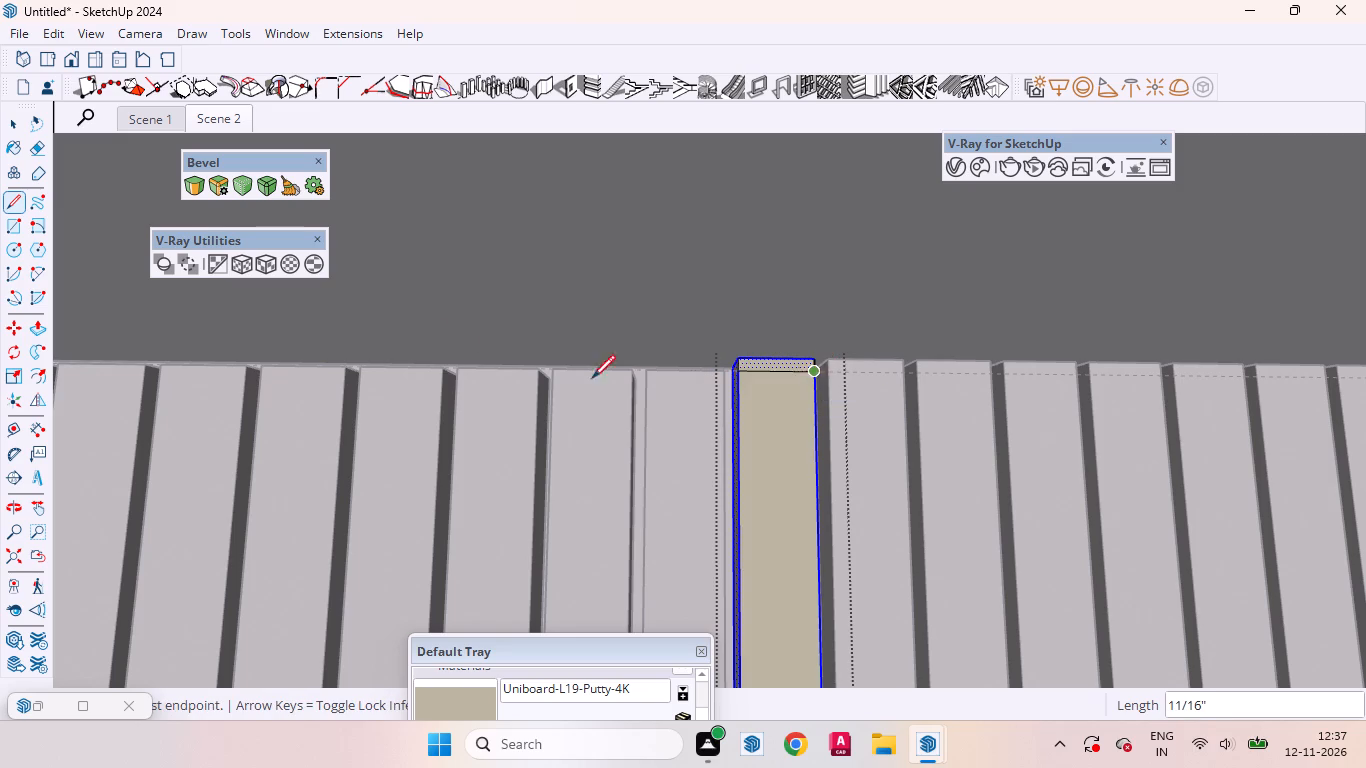
click(36, 319)
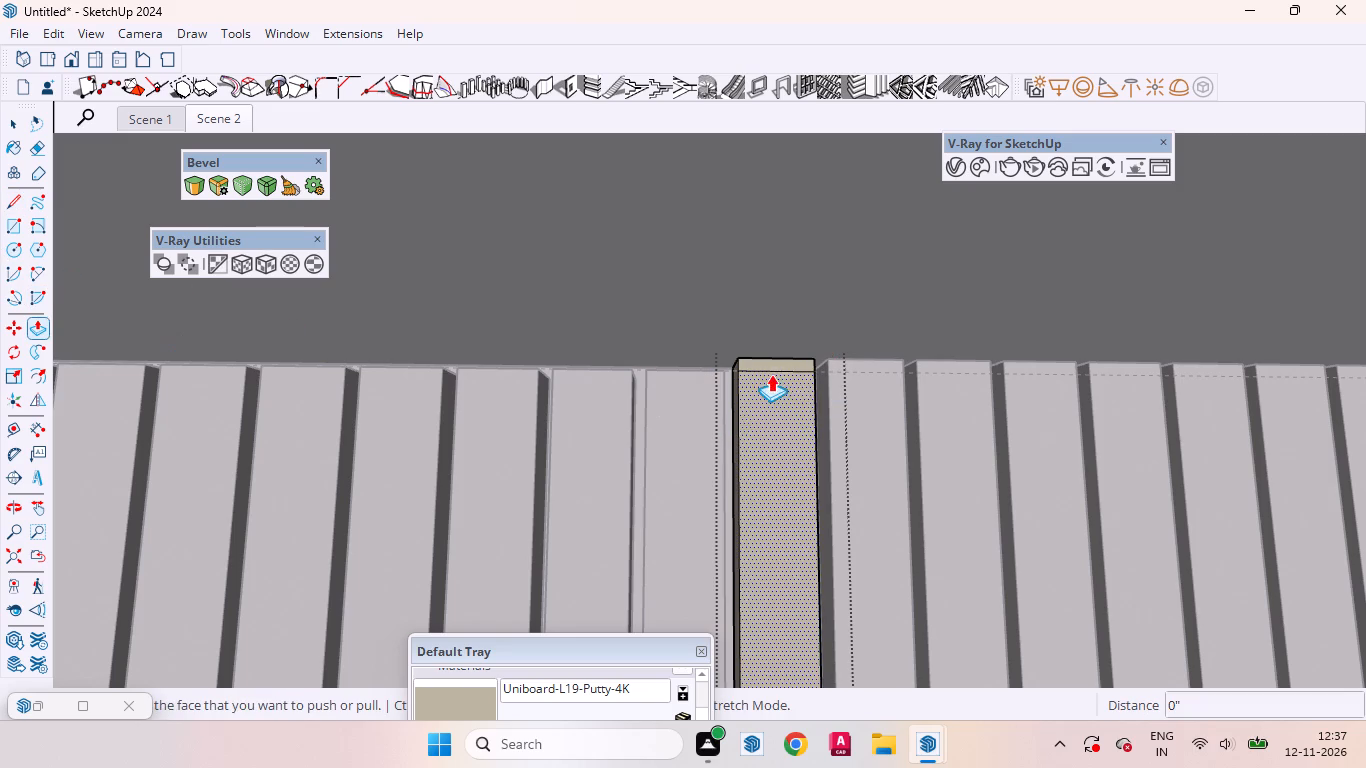
double_click(764, 362)
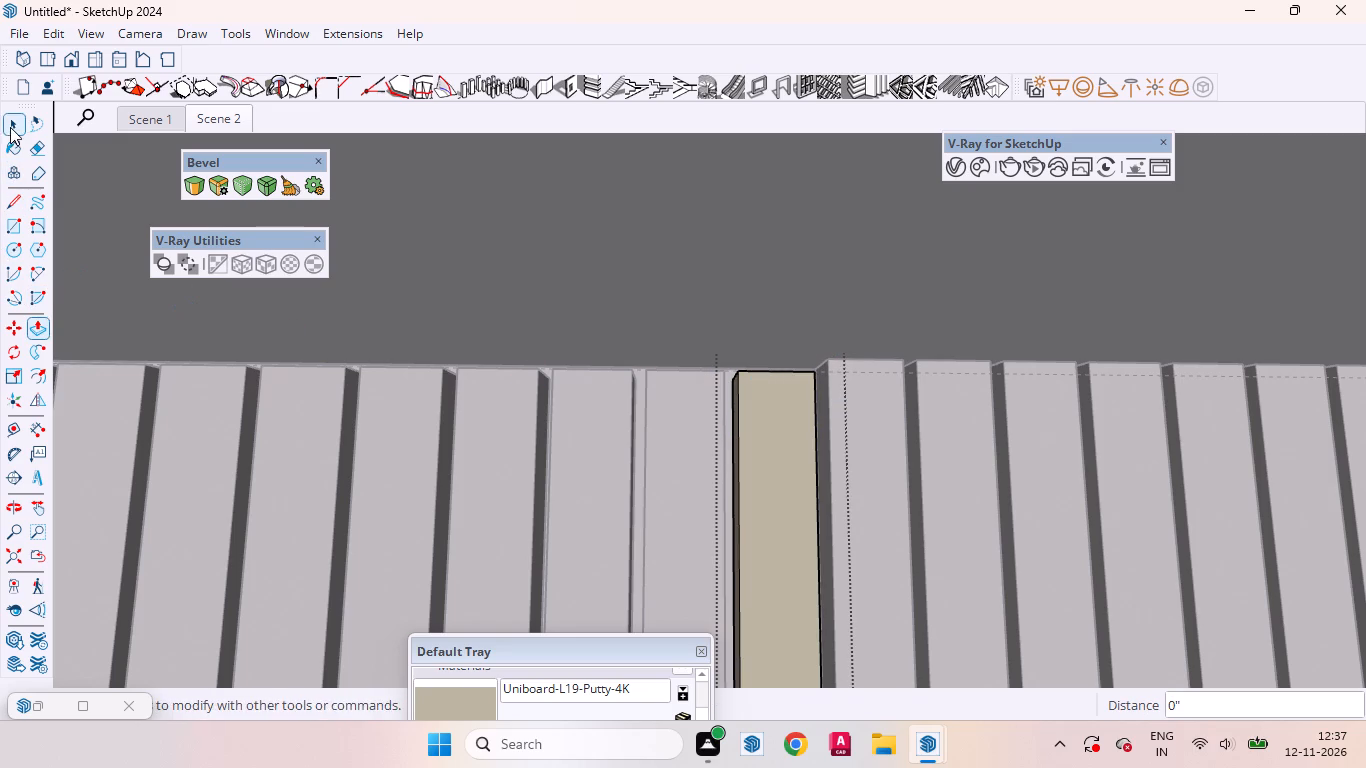
Open the fifteenth slat, draw an 11/16" line across its face along the guide, and push the top strip away.
click(10, 127)
scroll(391, 444, down, 9)
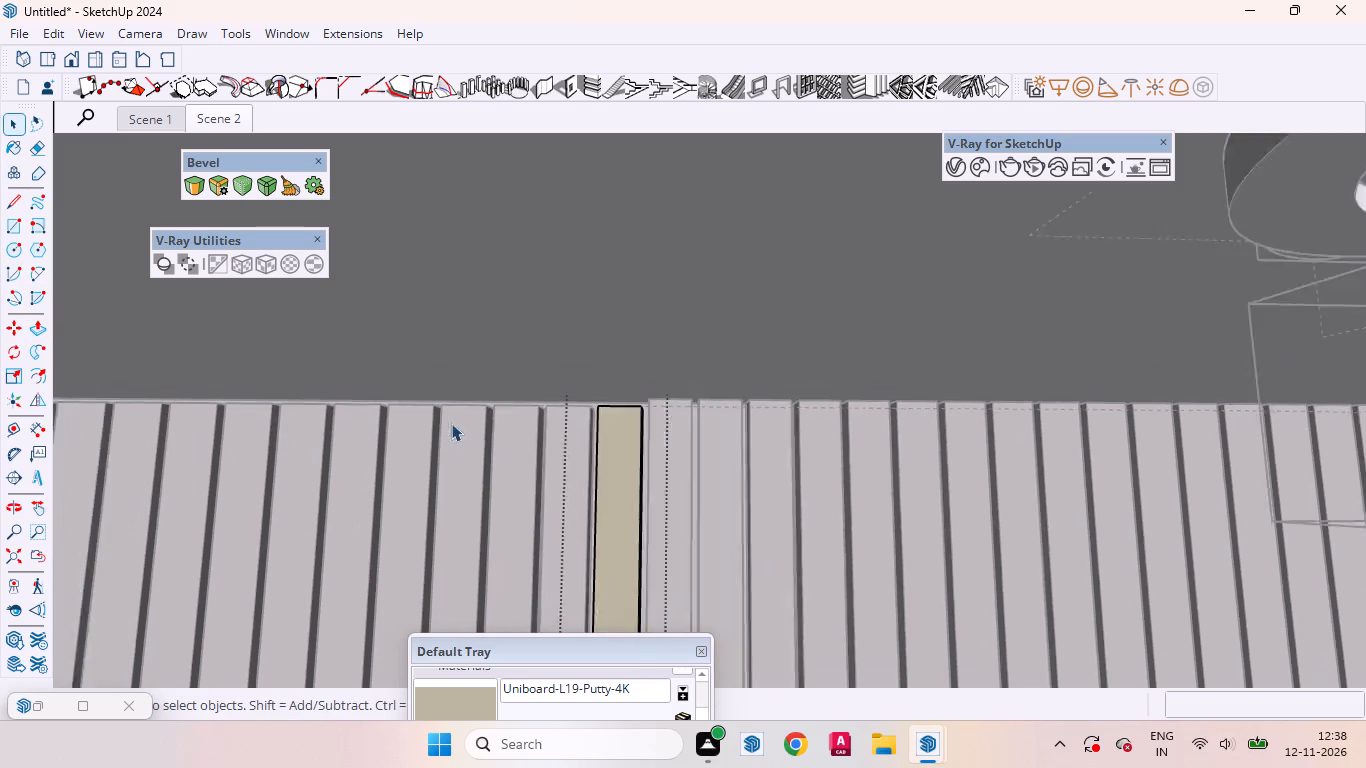
scroll(451, 423, down, 1)
scroll(609, 468, up, 3)
click(623, 455)
double_click(623, 455)
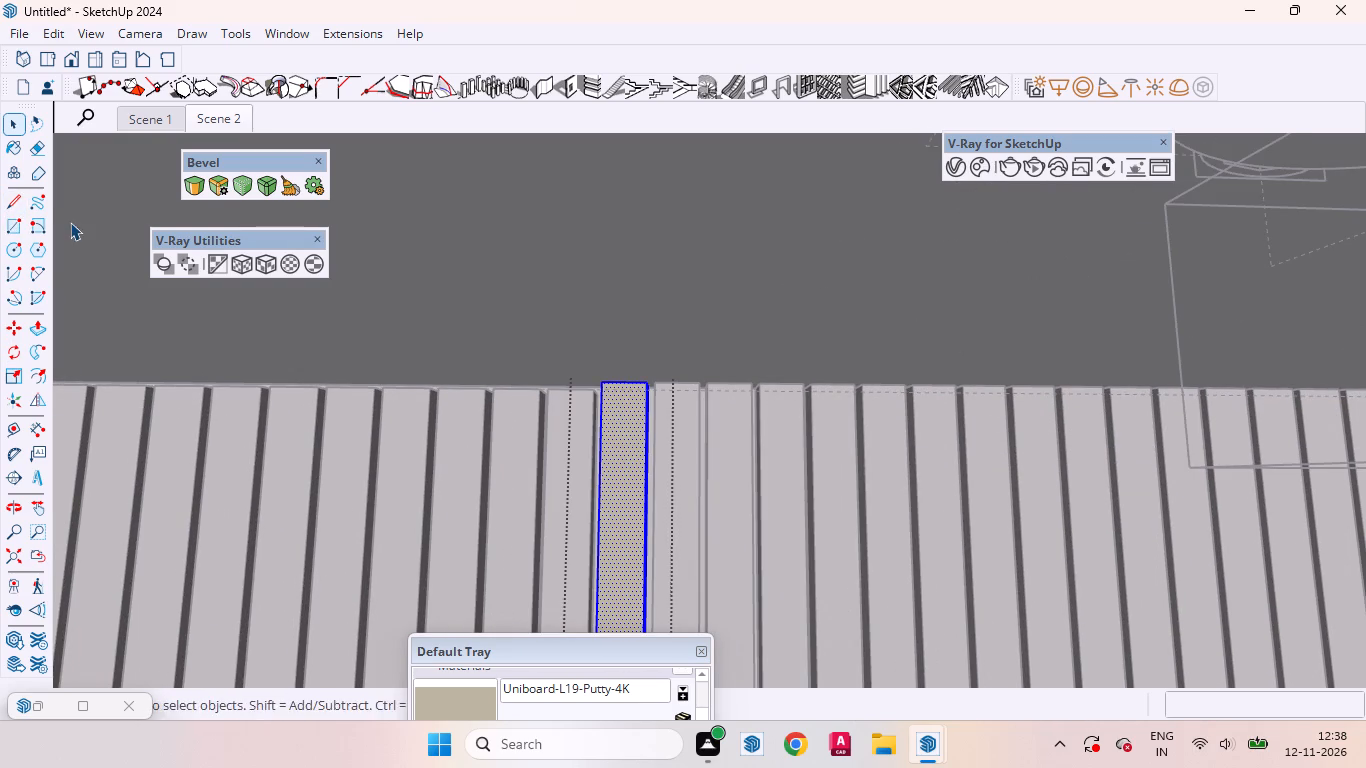
click(14, 210)
scroll(705, 430, up, 7)
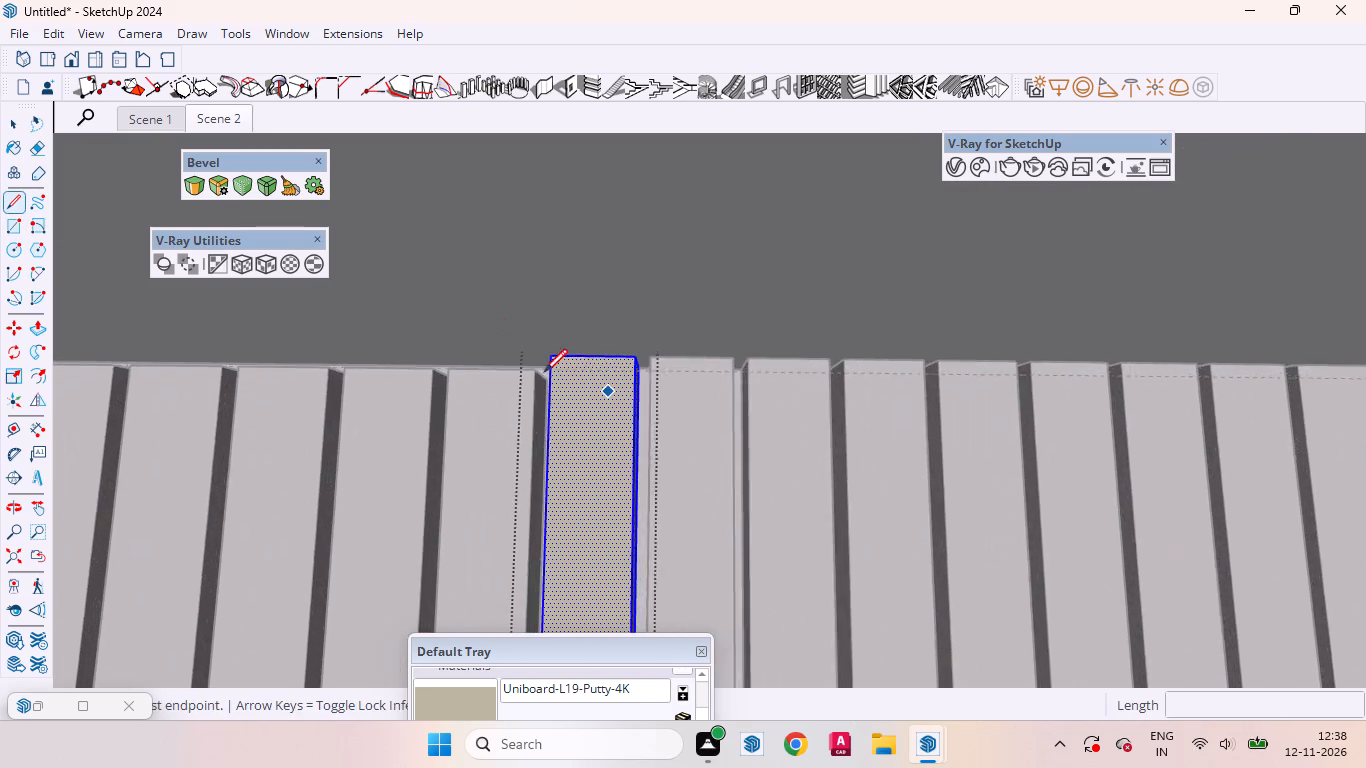
scroll(544, 372, up, 6)
click(548, 364)
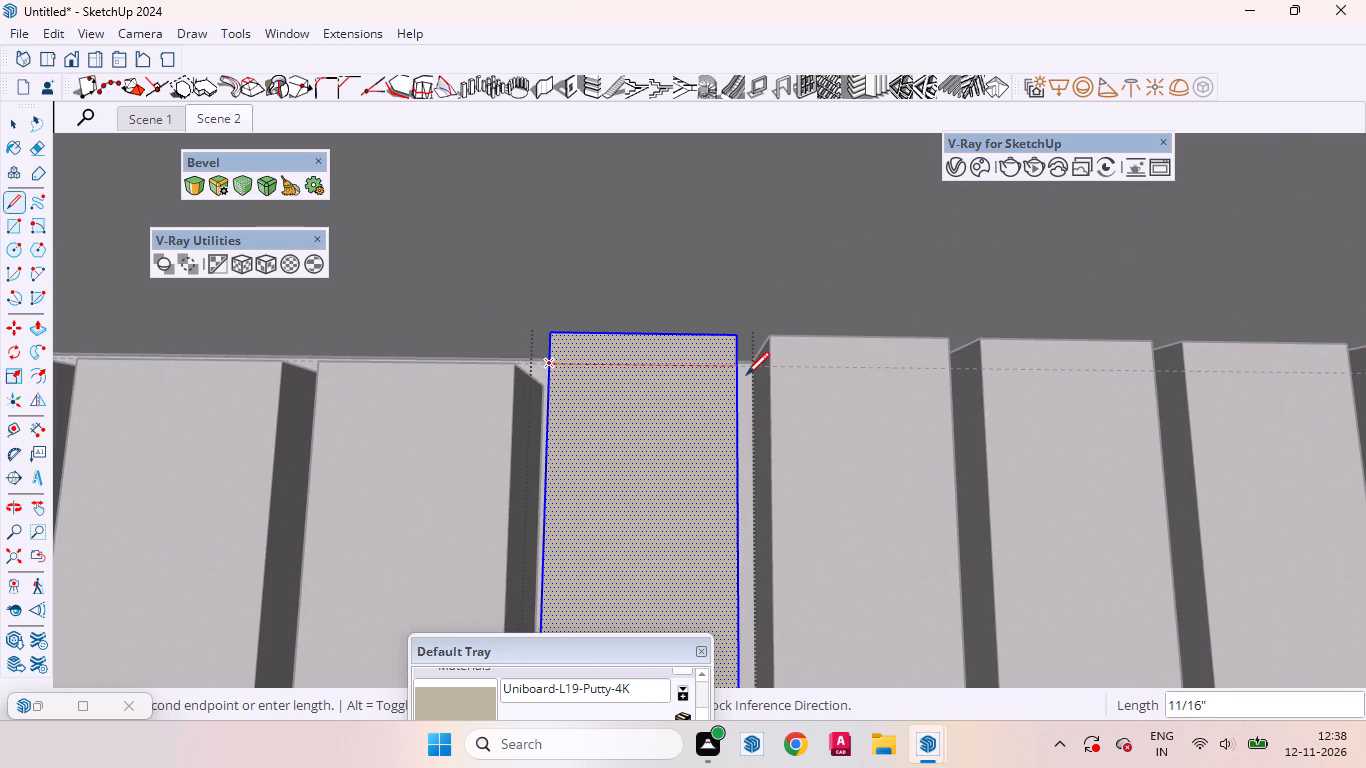
click(733, 368)
click(34, 324)
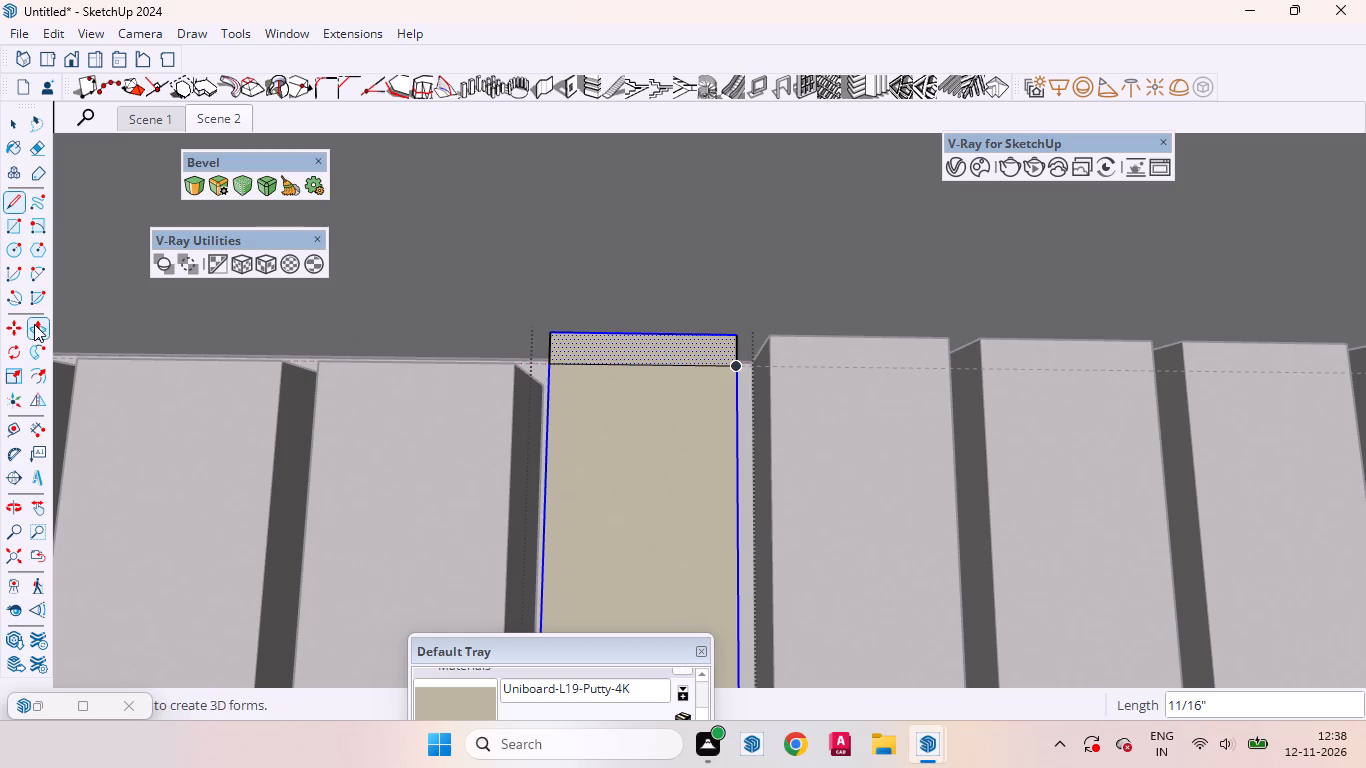
double_click(645, 343)
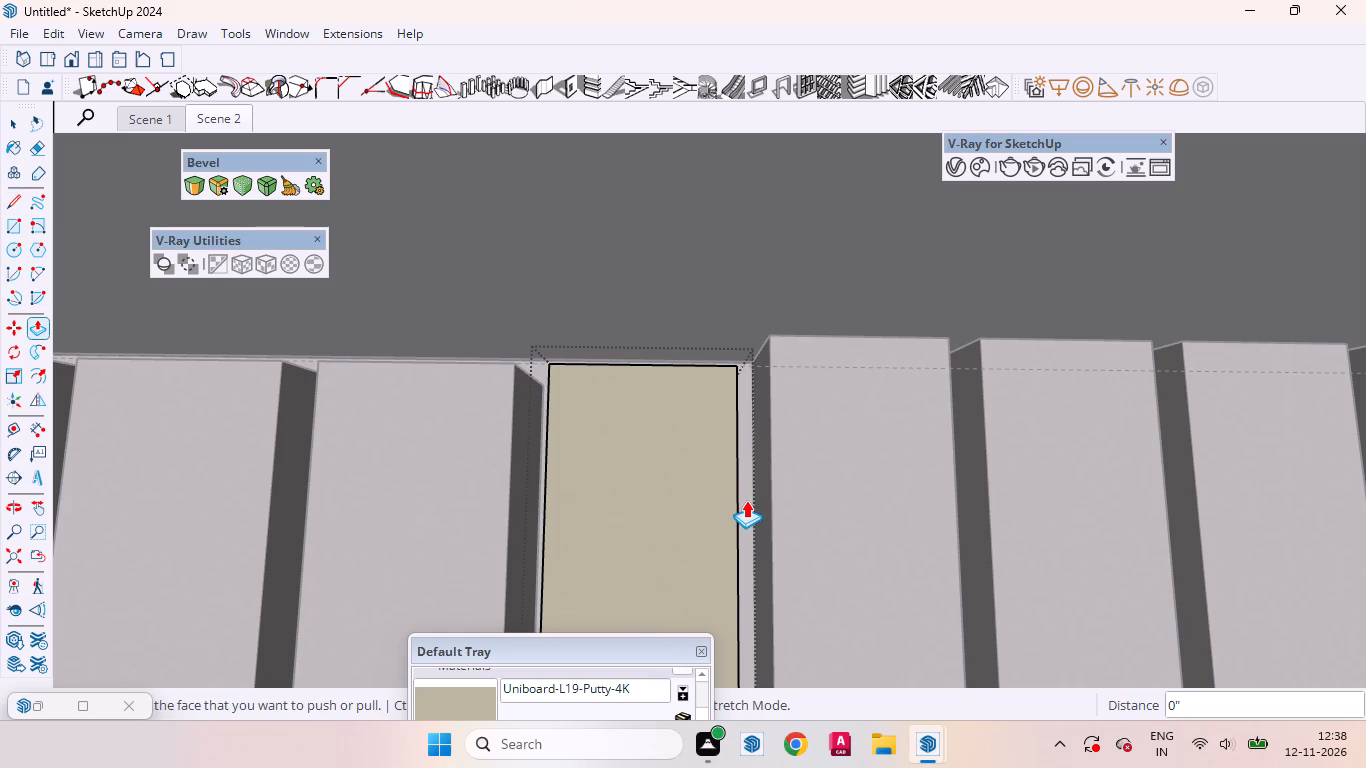
Open the sixteenth slat, draw an 11/16" line across its face along the guide, and push the top strip away.
click(14, 123)
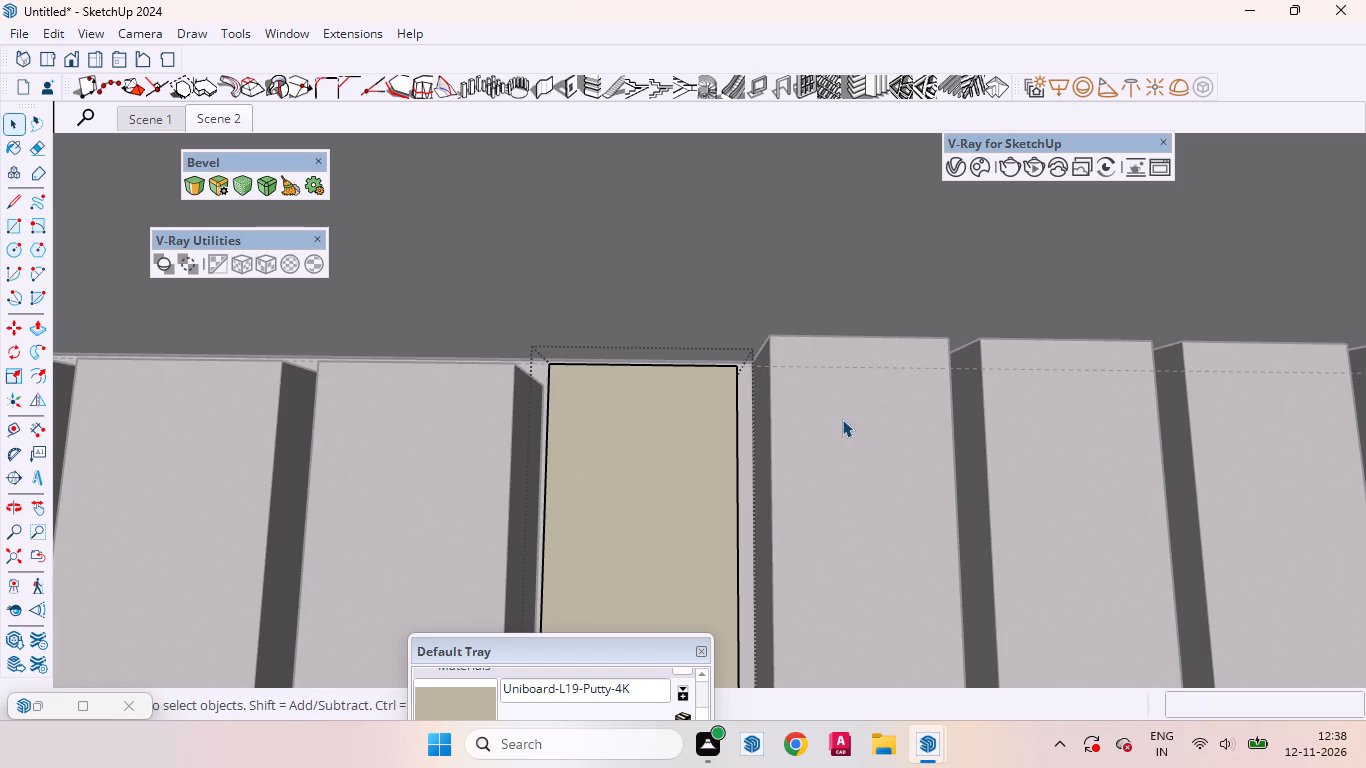
click(842, 419)
double_click(841, 421)
click(844, 426)
middle_drag(847, 450, 780, 443)
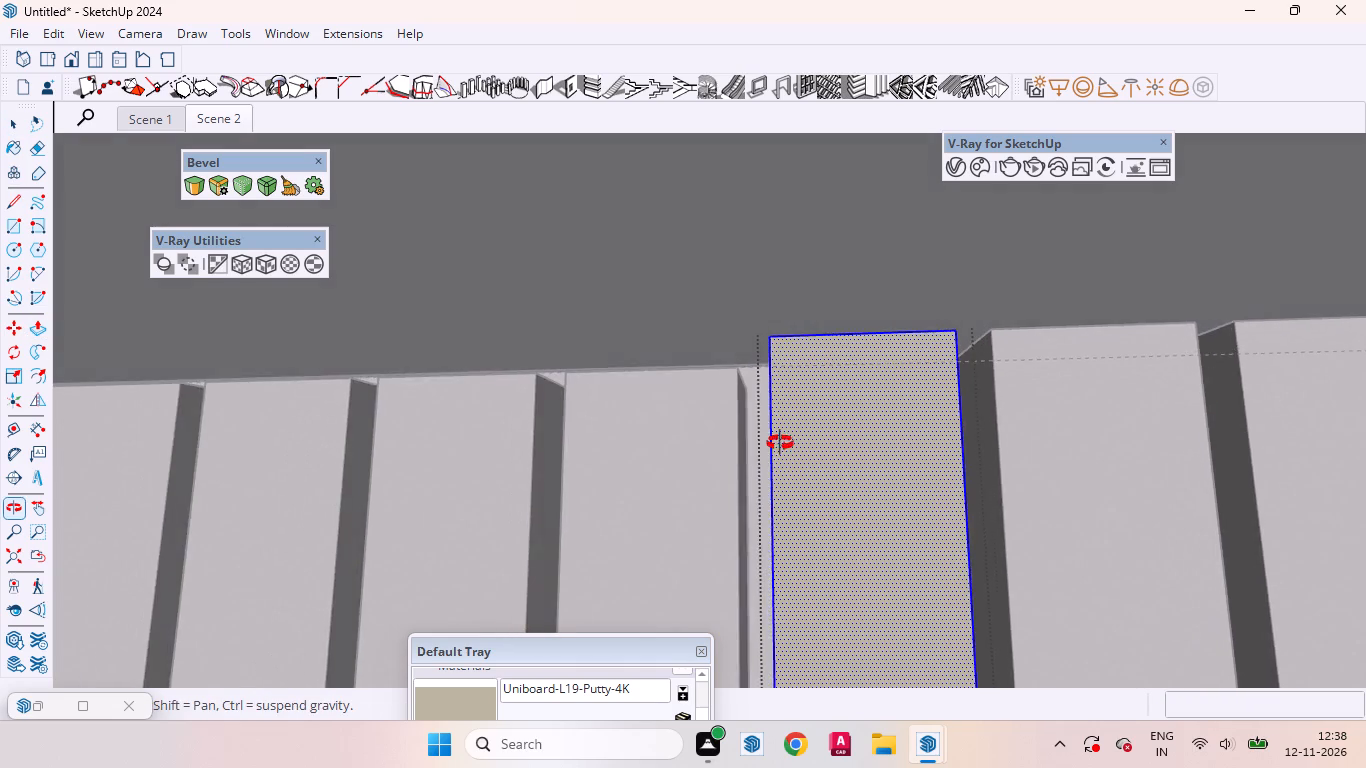
middle_drag(780, 443, 798, 466)
click(8, 205)
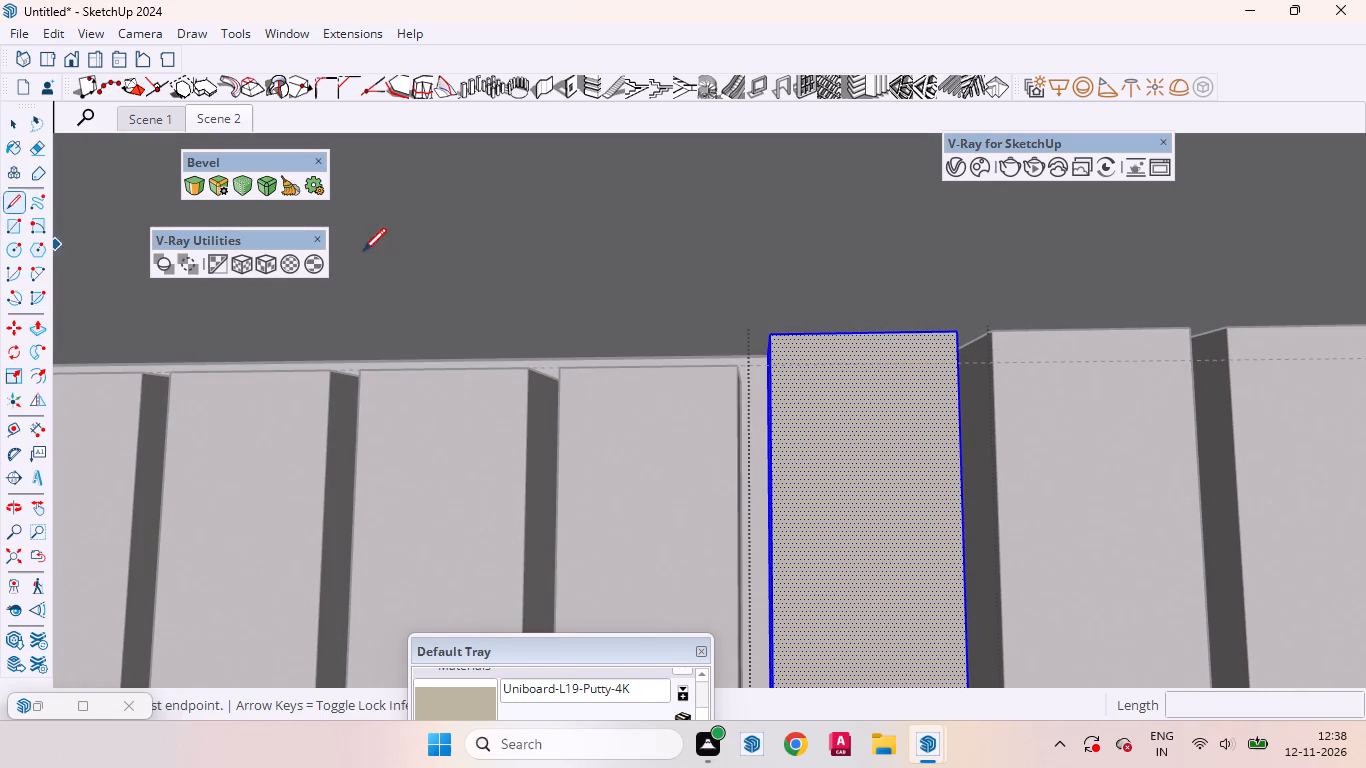
click(772, 364)
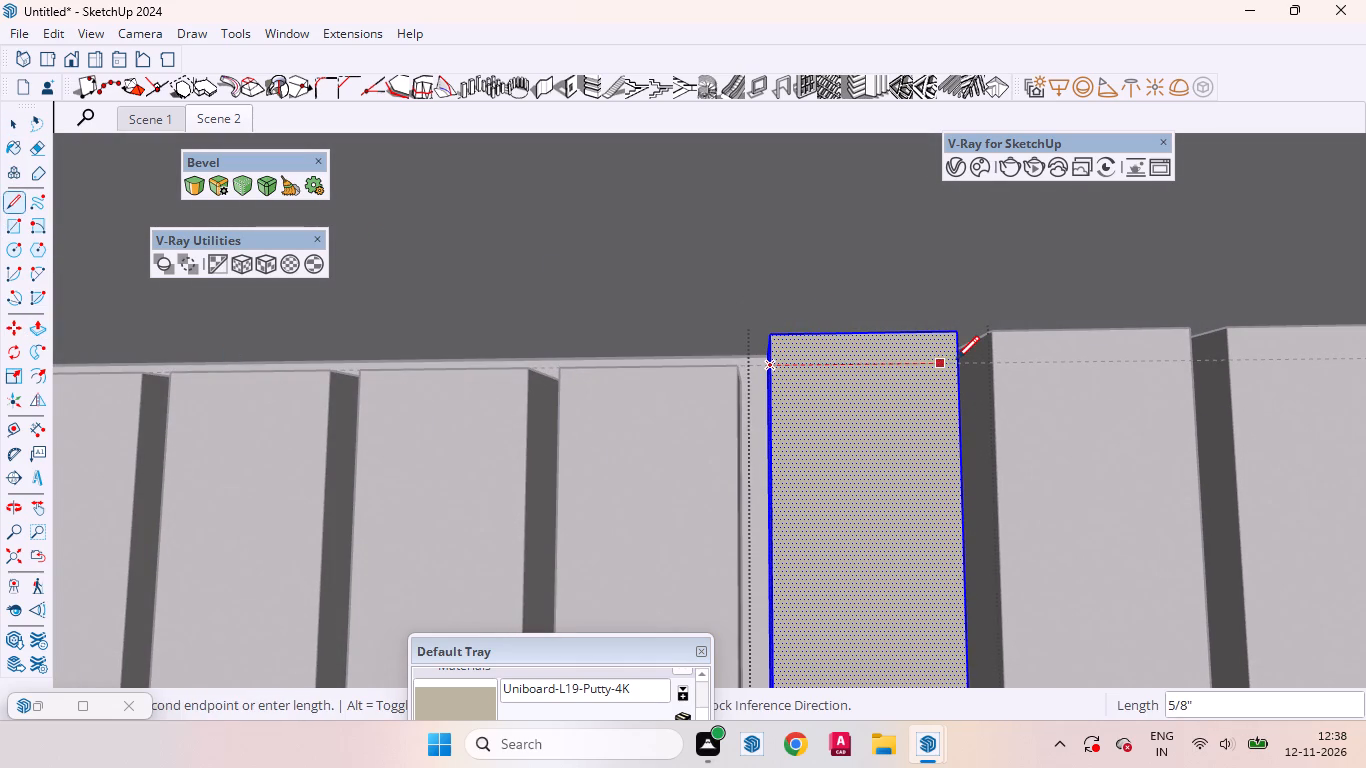
click(962, 359)
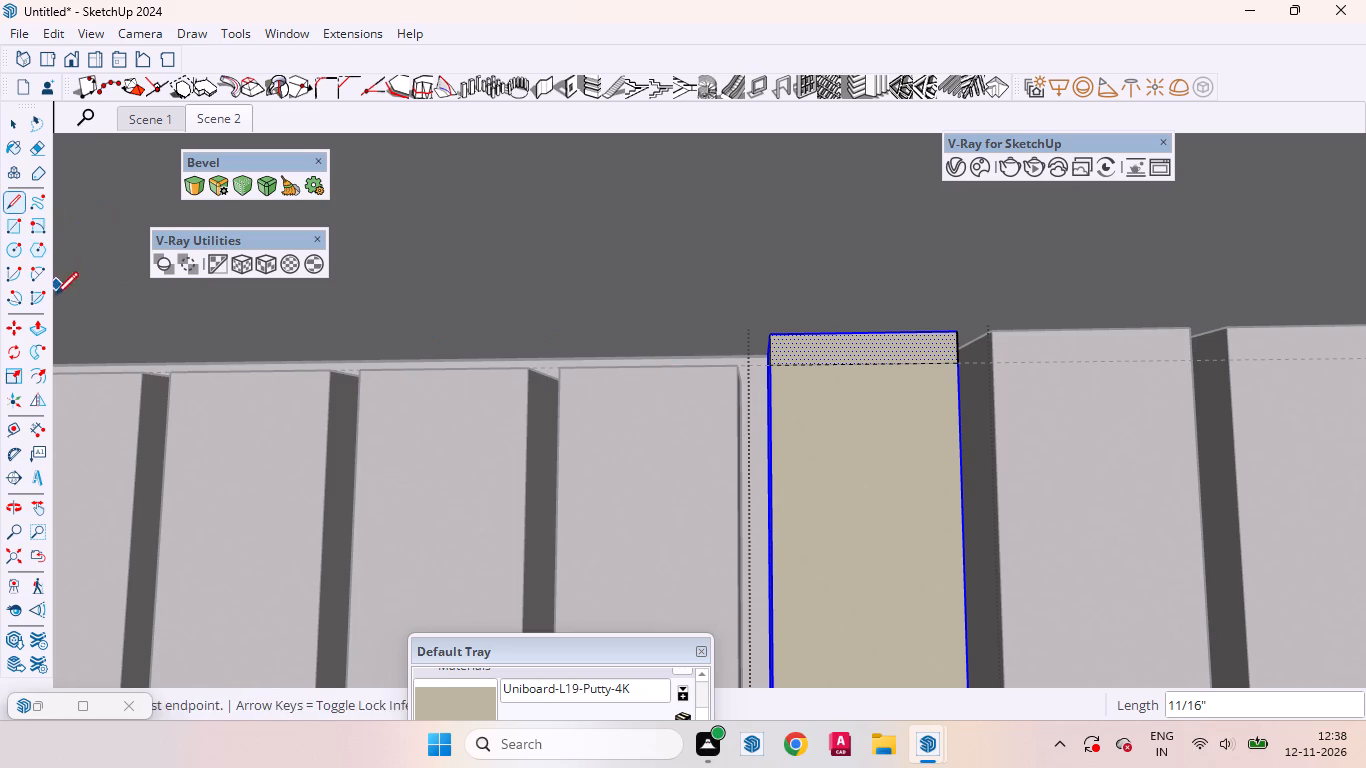
click(44, 327)
double_click(832, 342)
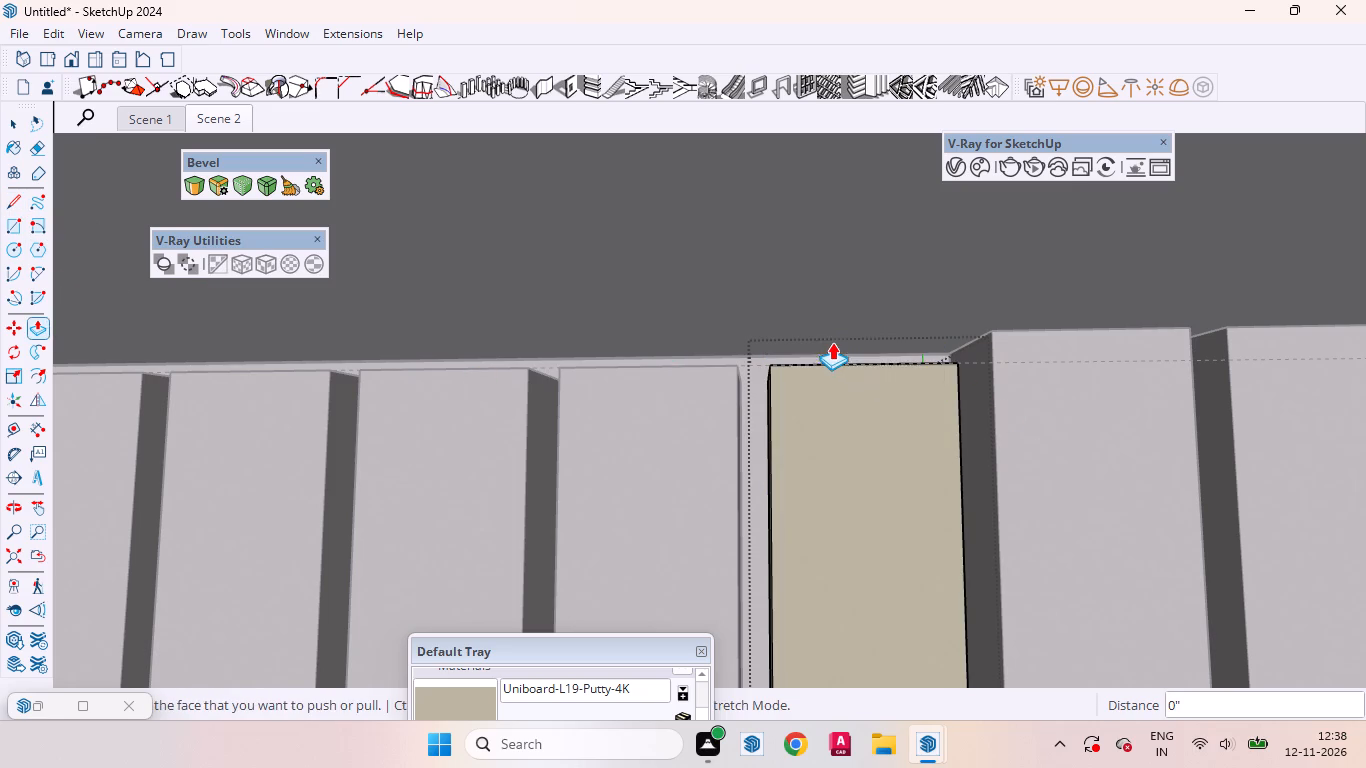
Open the seventeenth slat, draw an 11/16" line across its face along the guide, and push the top strip away.
click(19, 123)
scroll(338, 415, down, 3)
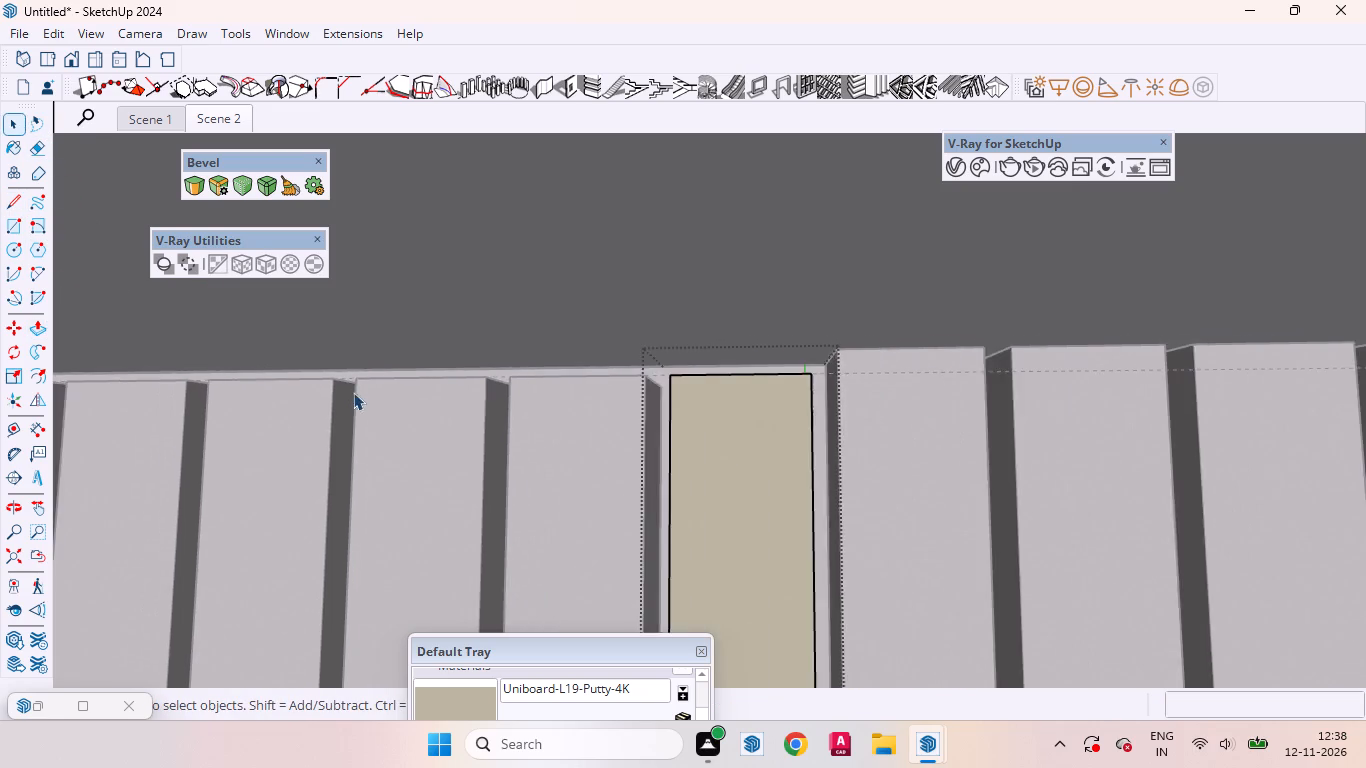
scroll(353, 392, down, 4)
click(722, 481)
triple_click(719, 479)
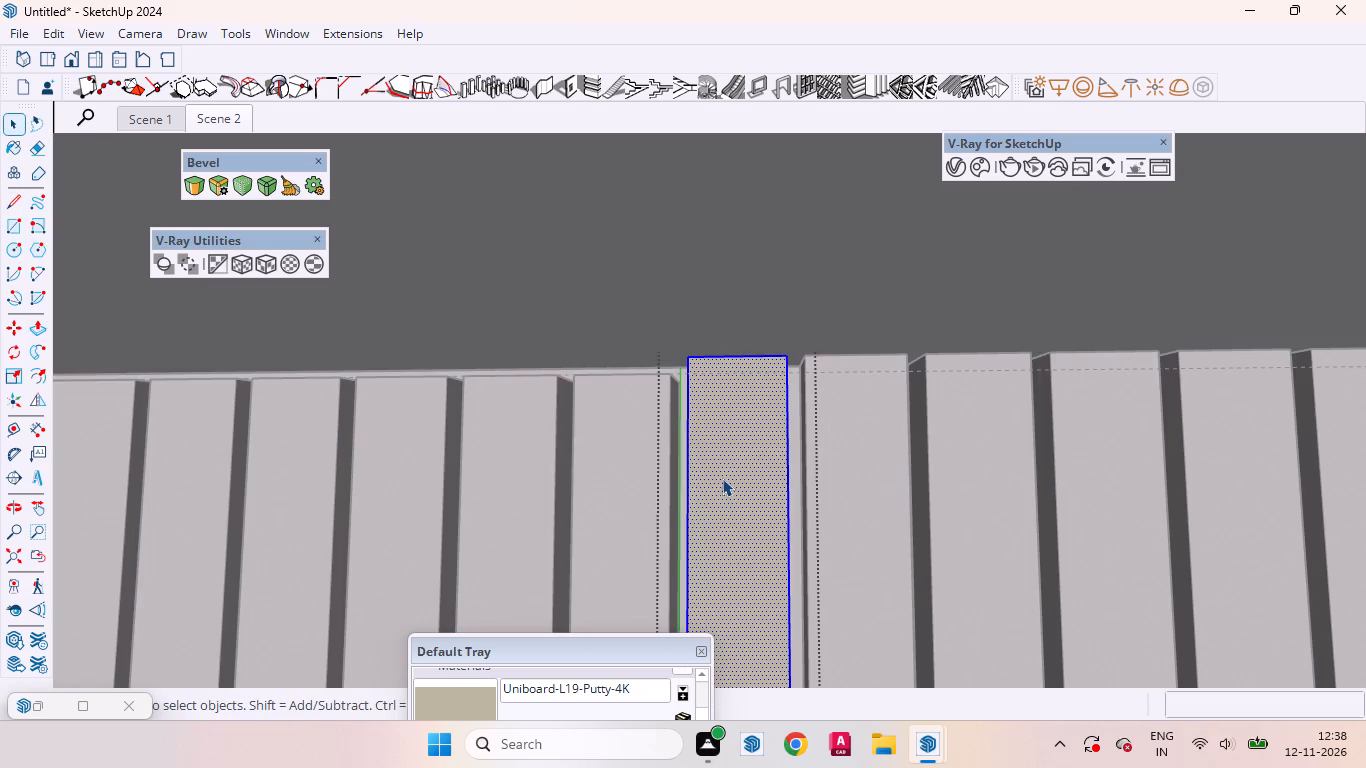
click(11, 209)
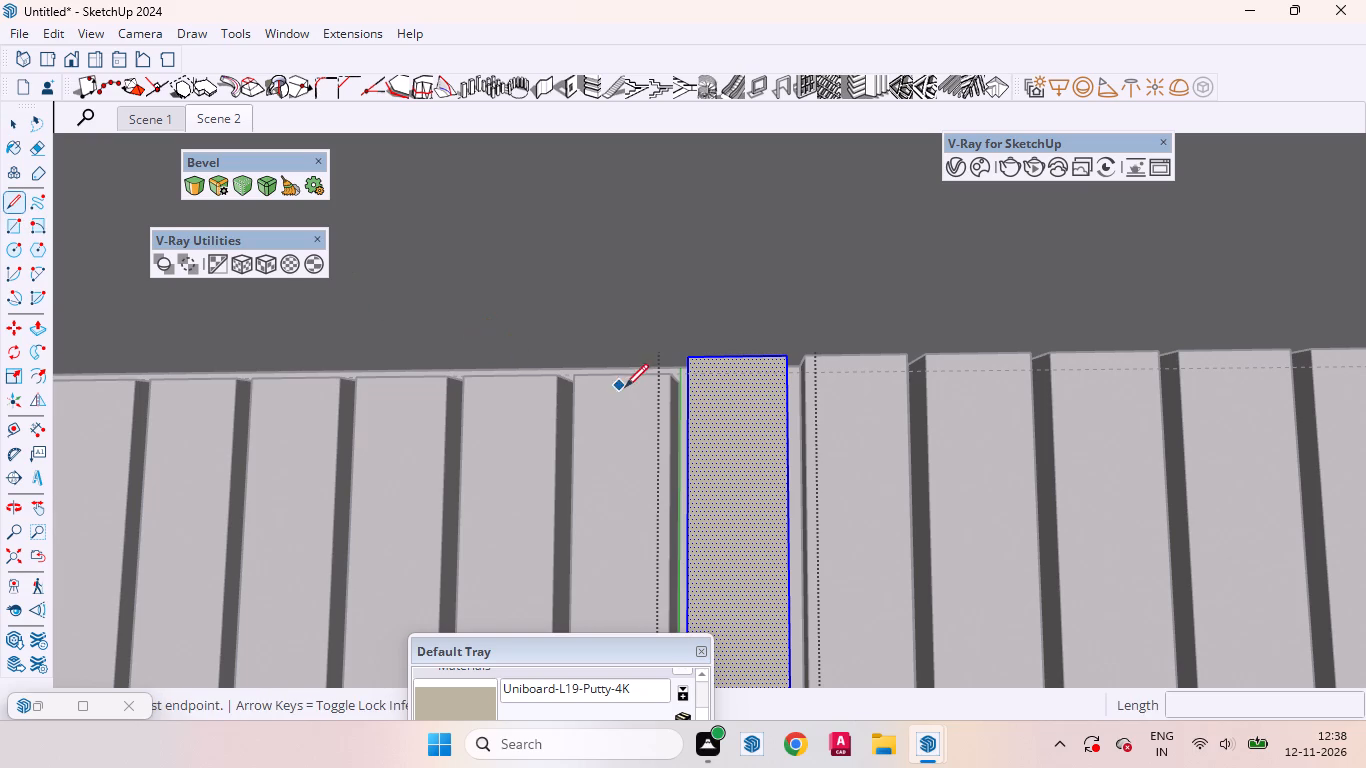
click(687, 376)
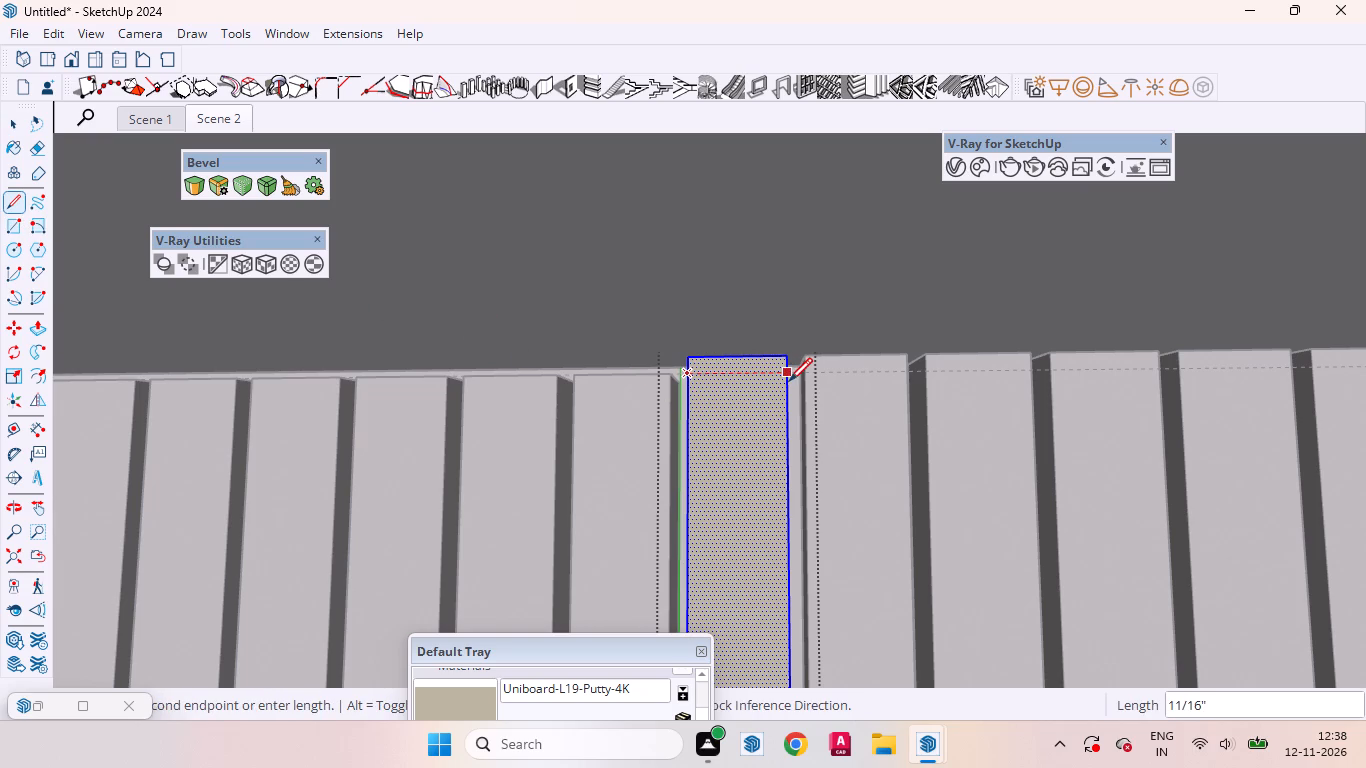
click(789, 375)
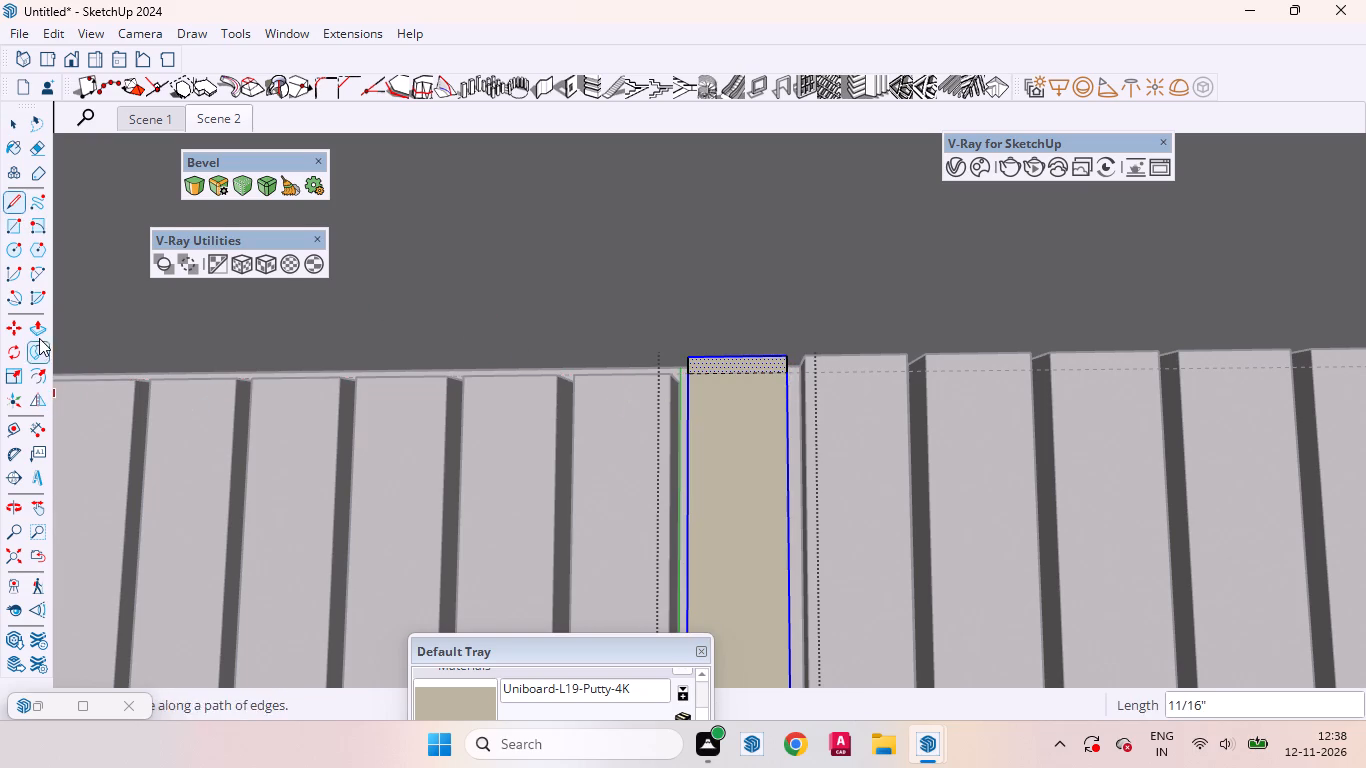
click(39, 331)
click(723, 363)
click(723, 363)
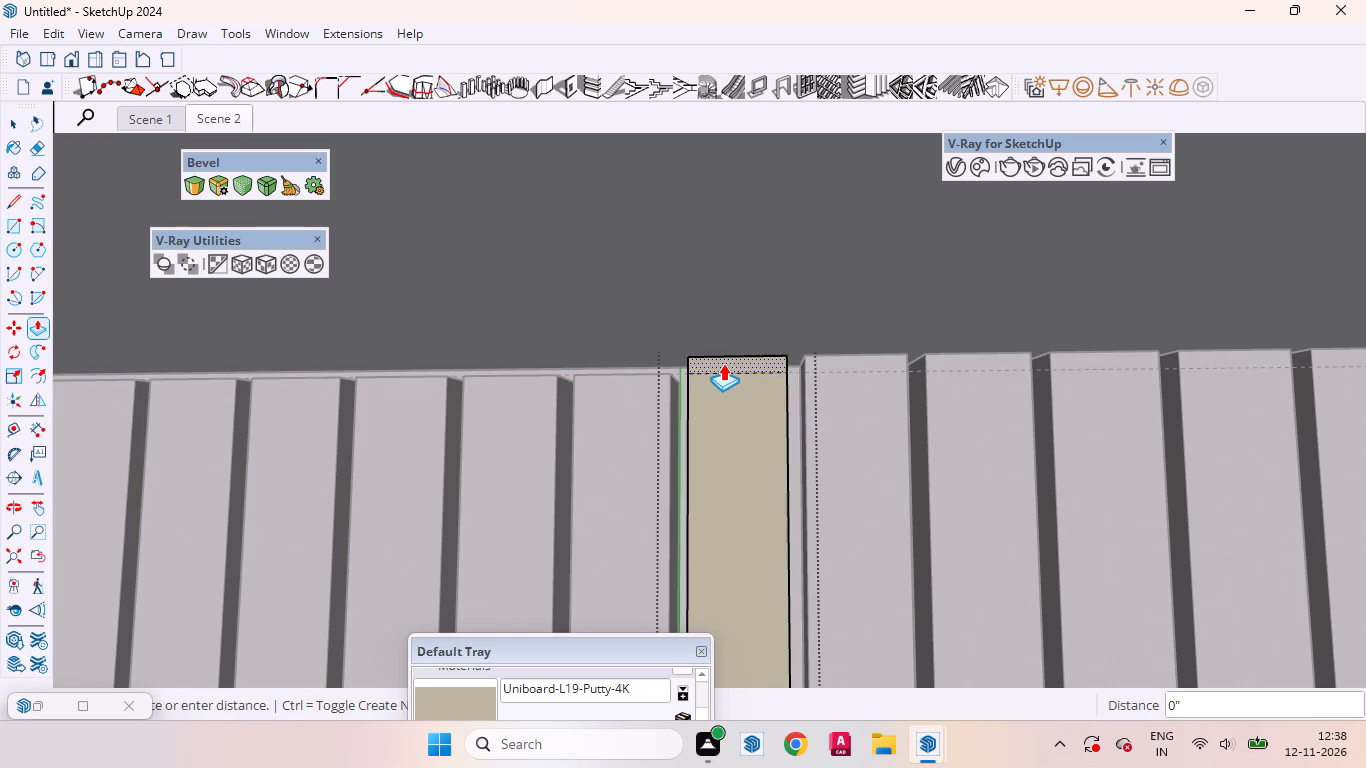
Open the eighteenth slat, draw an 11/16" line across its face along the guide, and push the top strip away.
click(20, 127)
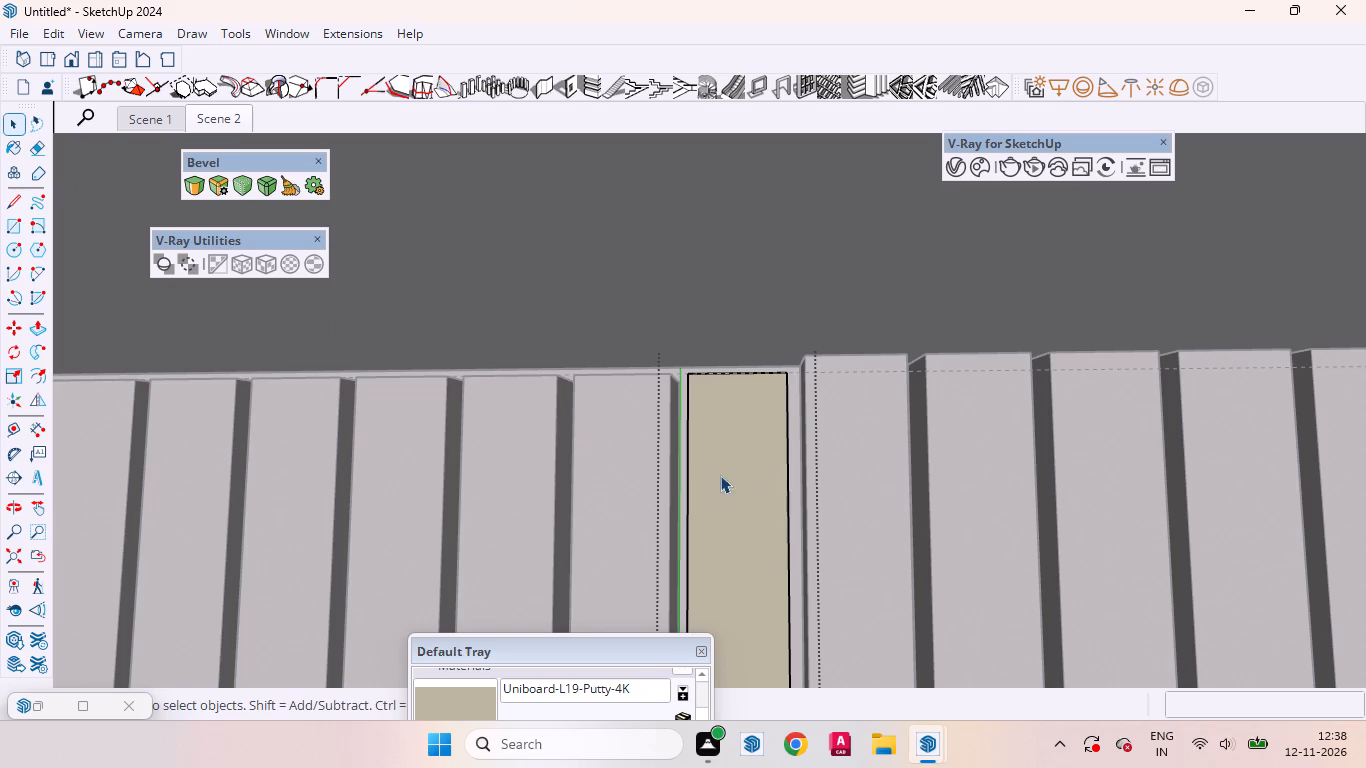
click(887, 504)
double_click(887, 504)
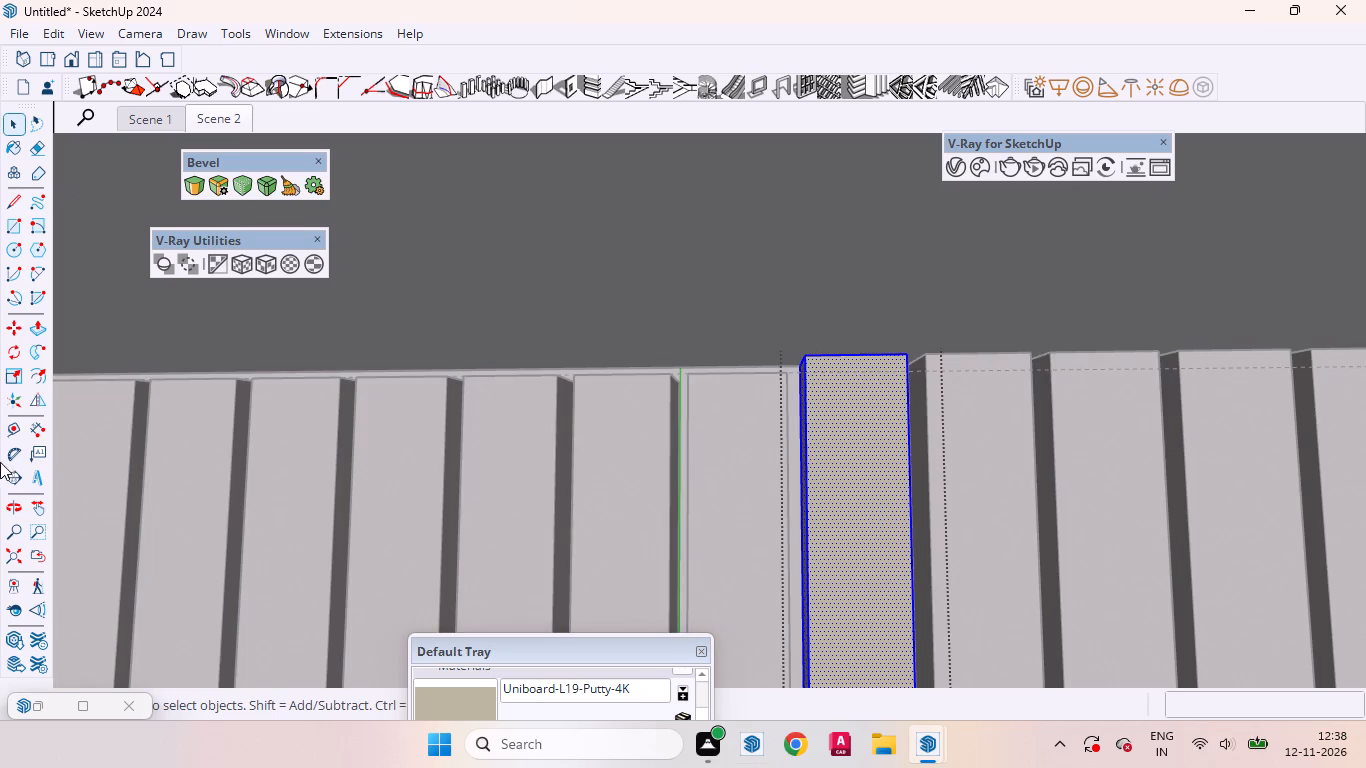
click(13, 197)
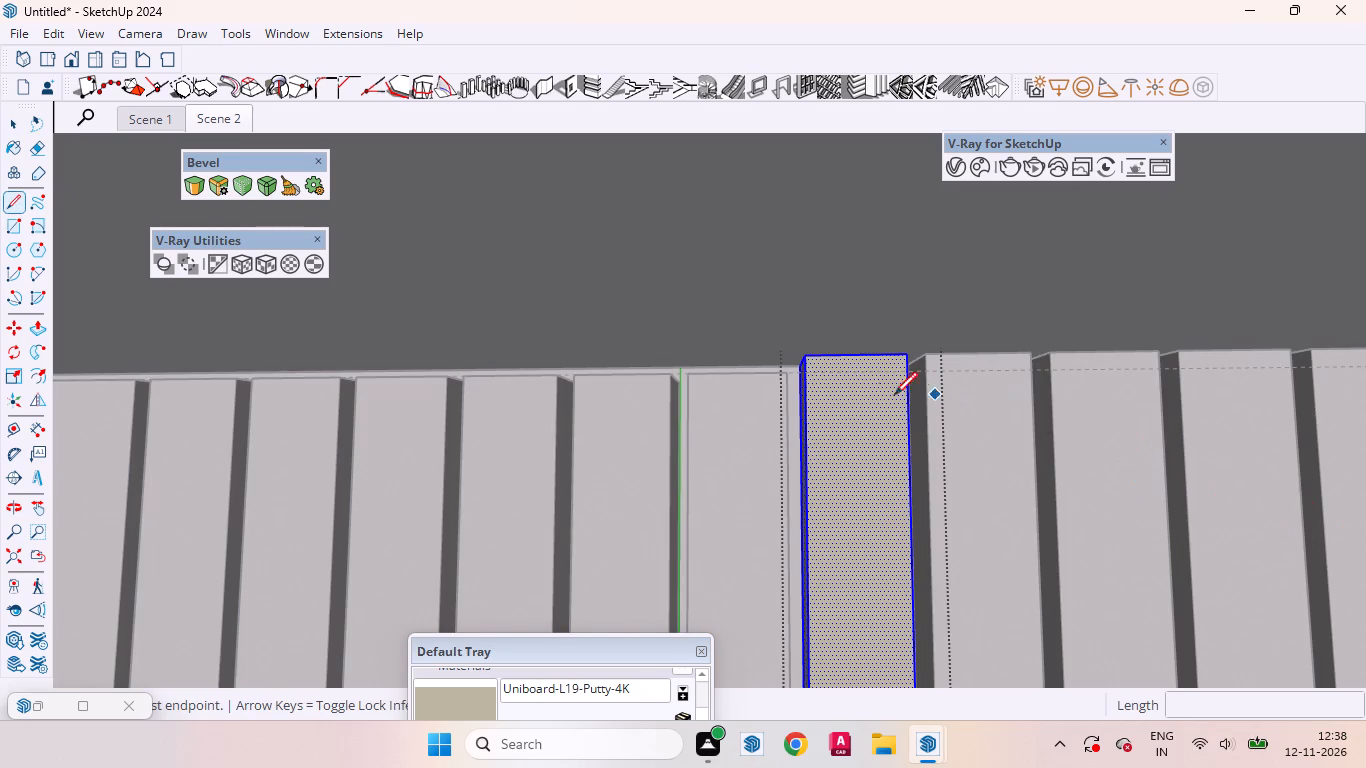
scroll(869, 394, up, 7)
click(773, 371)
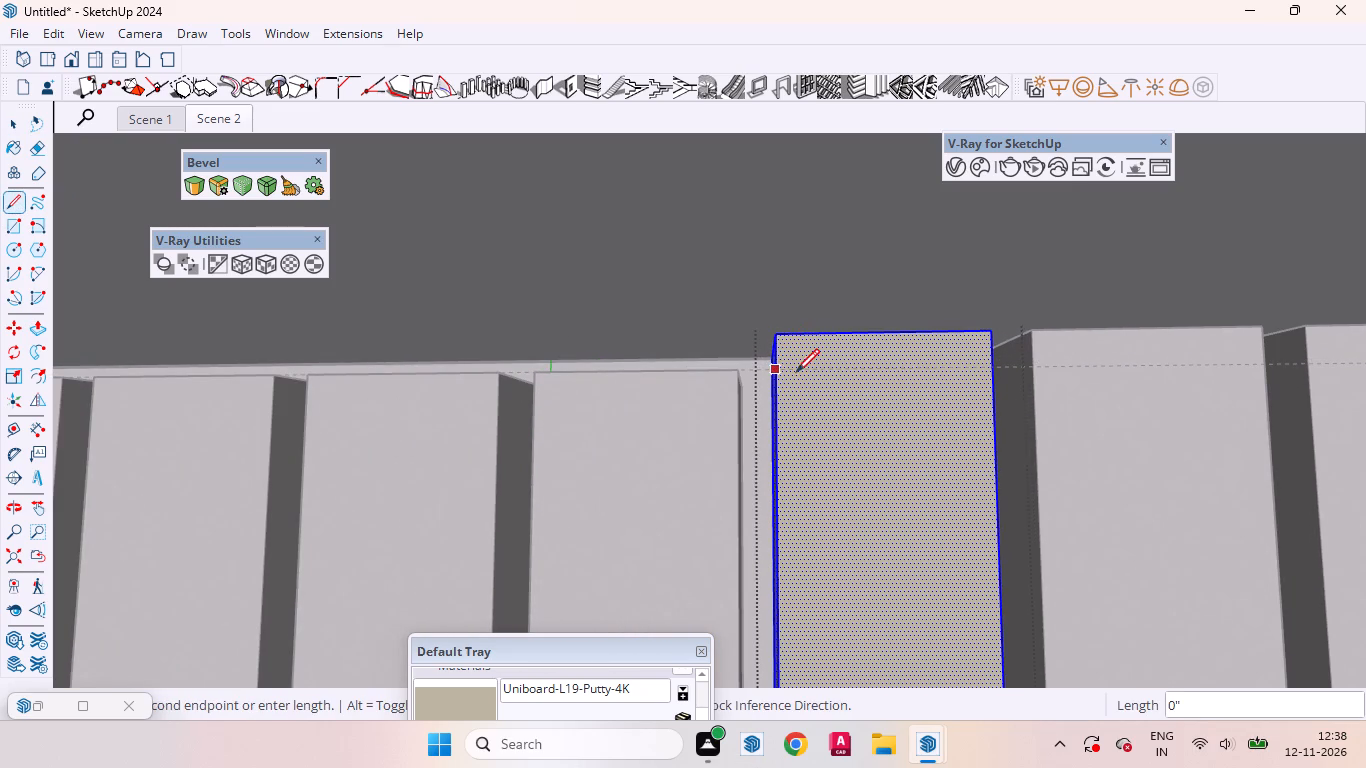
click(989, 367)
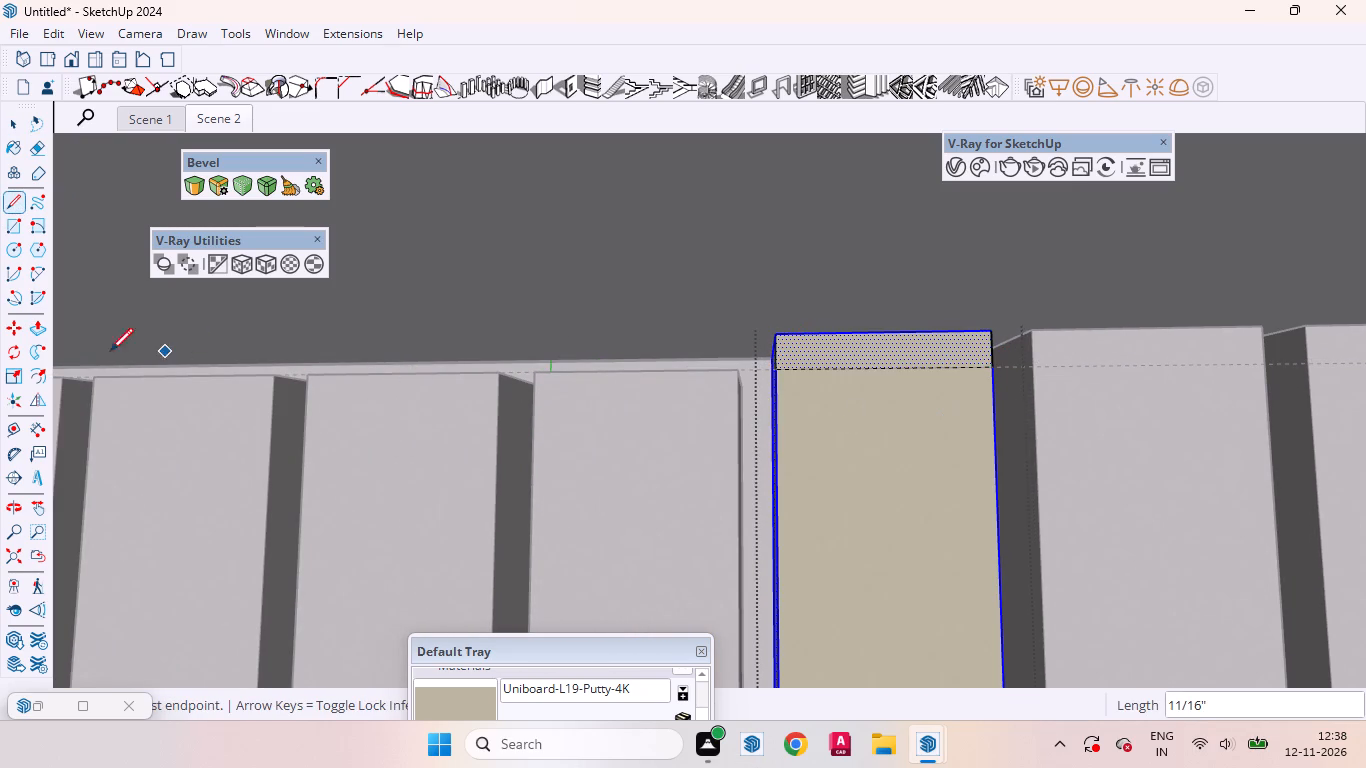
click(34, 338)
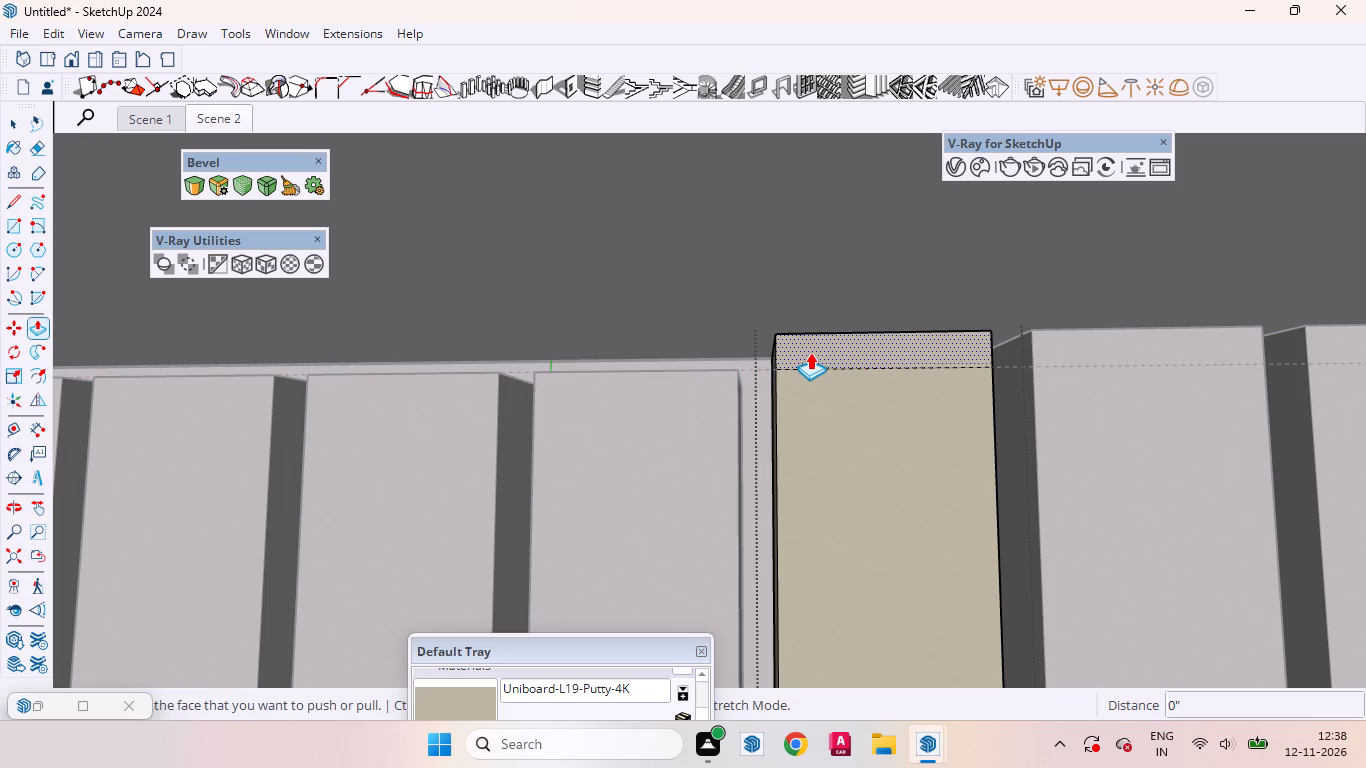
double_click(810, 352)
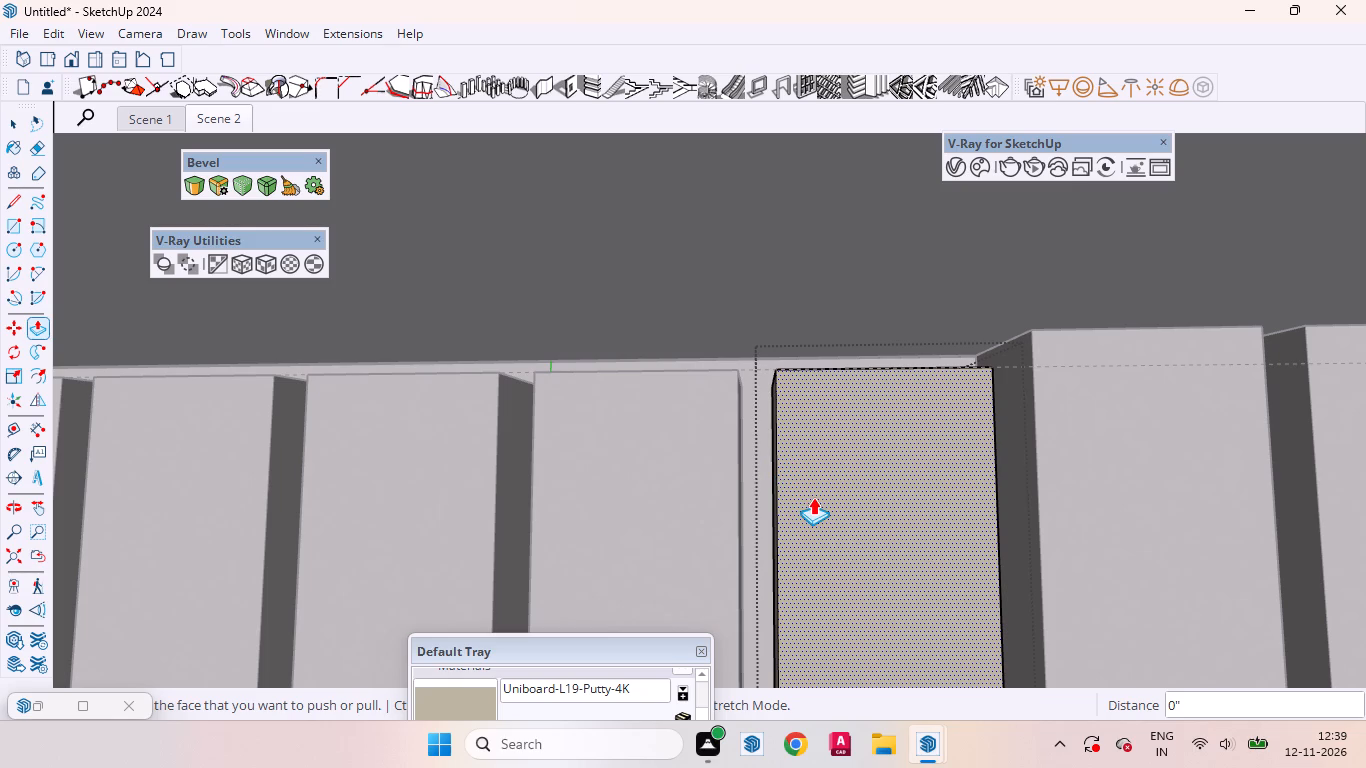
Open the nineteenth slat, draw an 11/16" line across its face along the guide, and push the top strip away.
click(22, 120)
scroll(495, 392, down, 12)
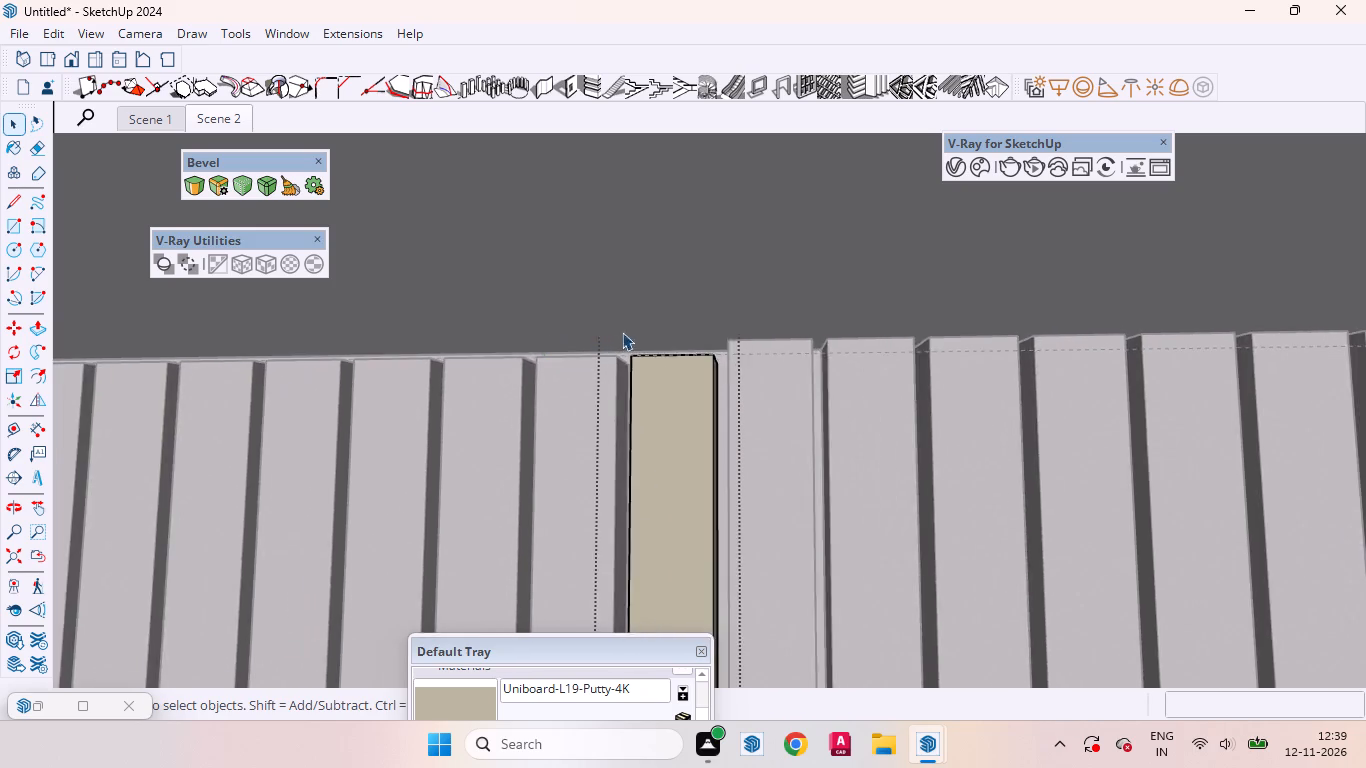
scroll(622, 332, down, 9)
scroll(733, 385, up, 3)
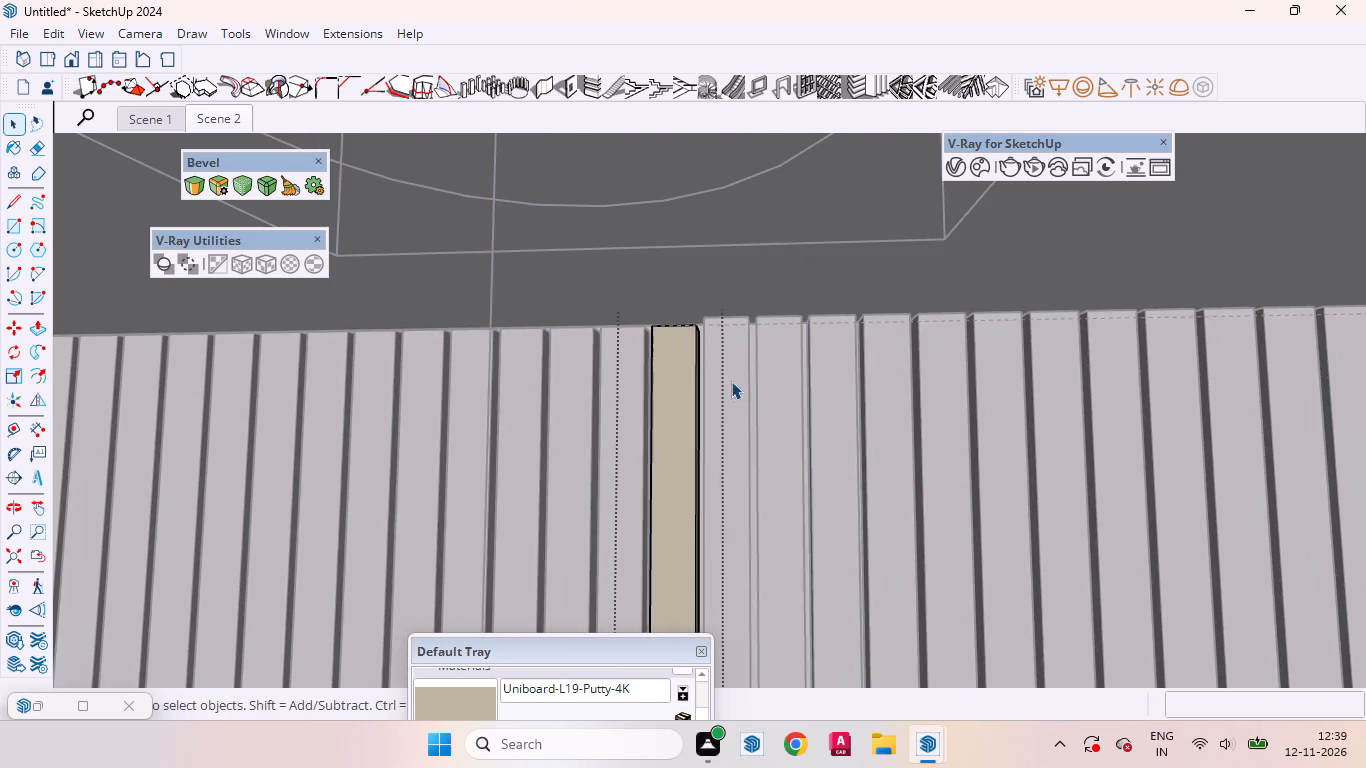
click(729, 380)
double_click(729, 380)
click(729, 380)
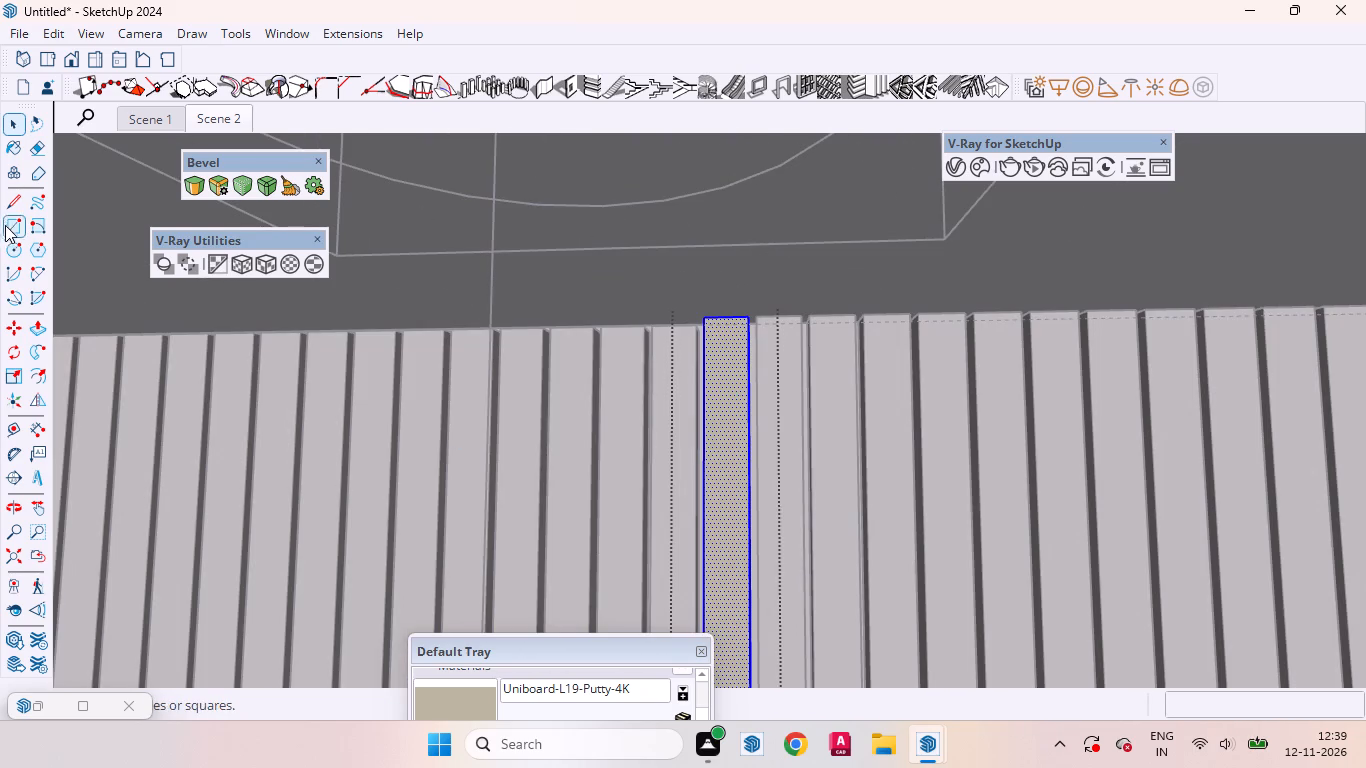
click(14, 203)
scroll(674, 319, up, 5)
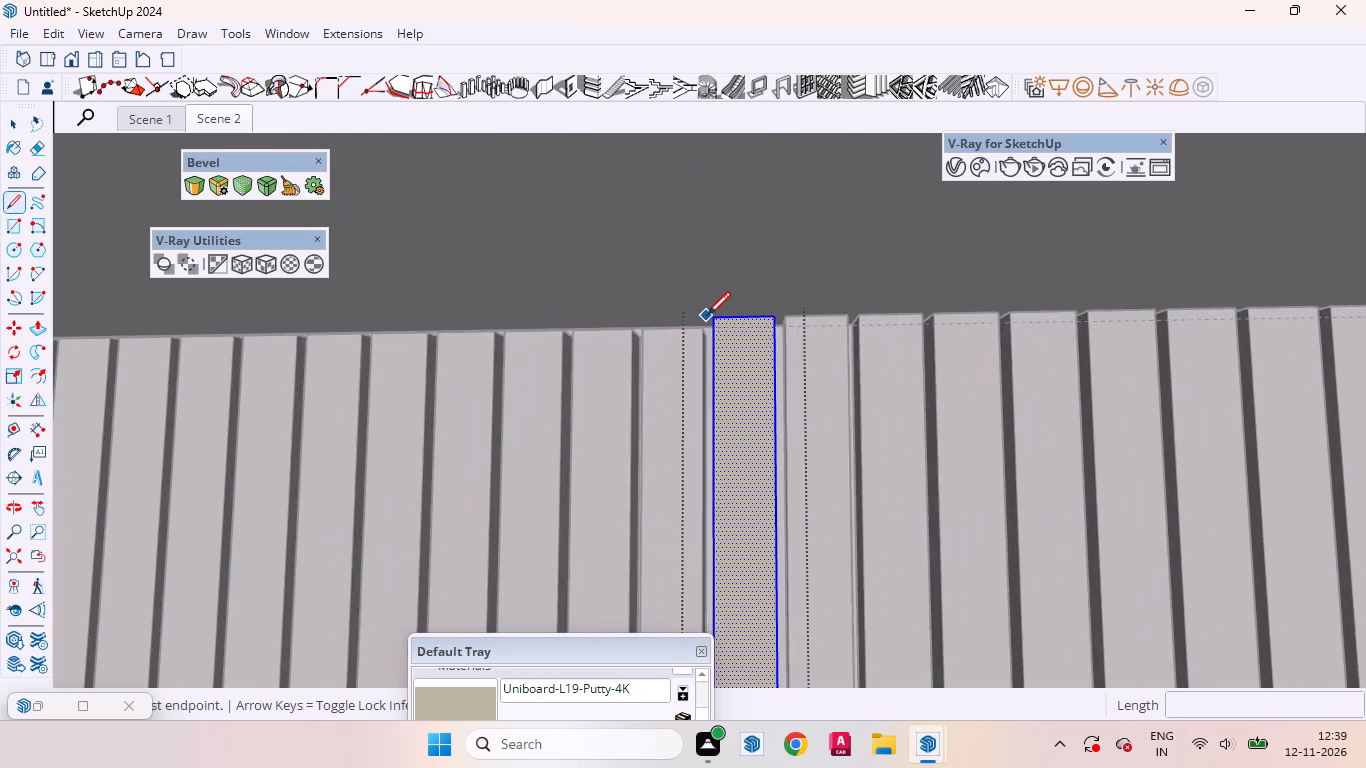
scroll(707, 315, up, 10)
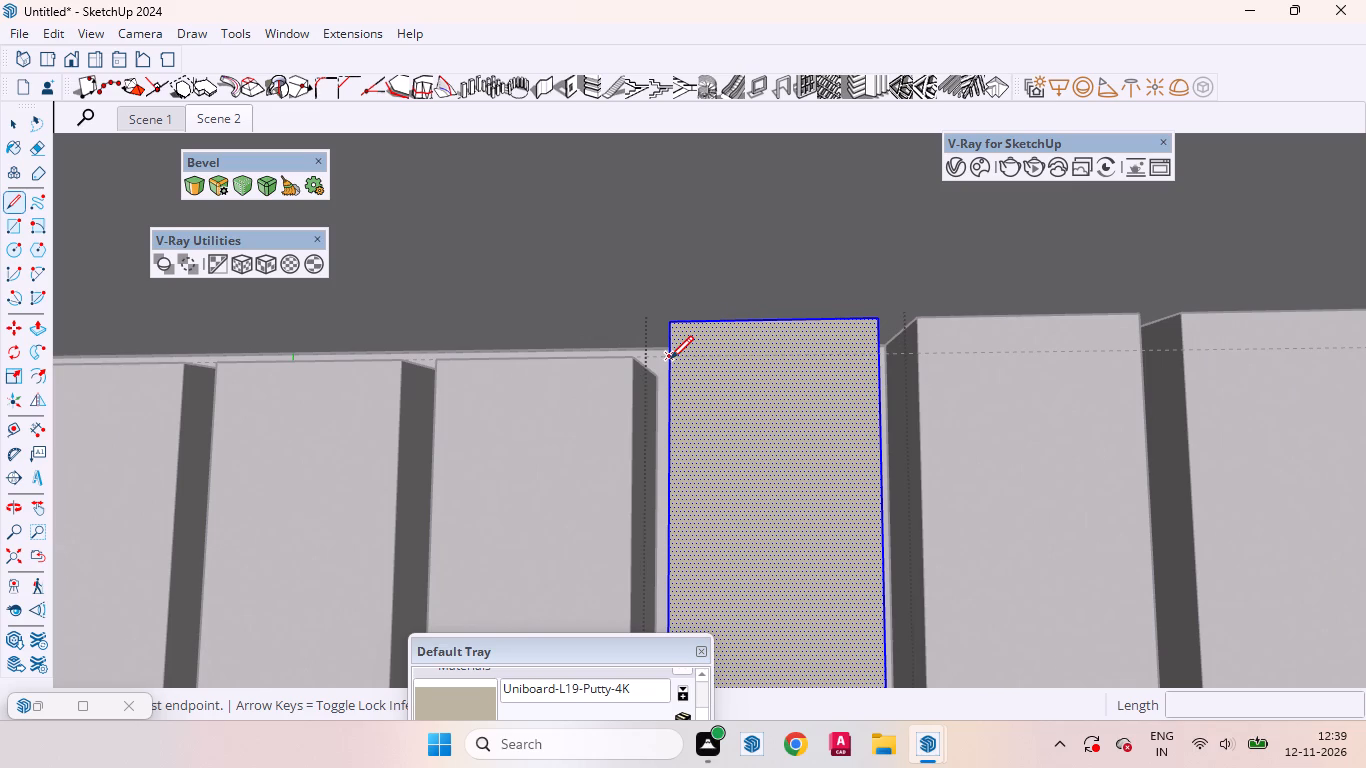
click(670, 359)
click(879, 351)
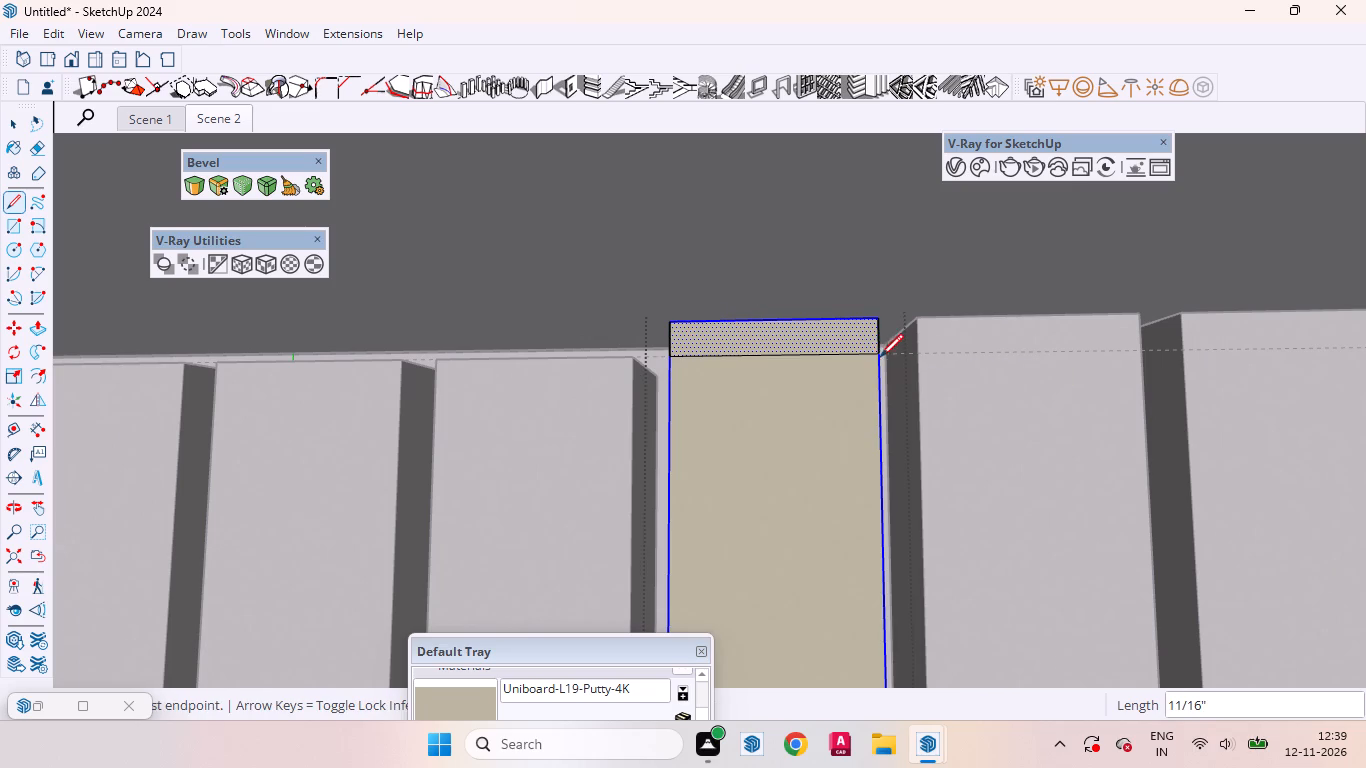
click(40, 329)
double_click(764, 336)
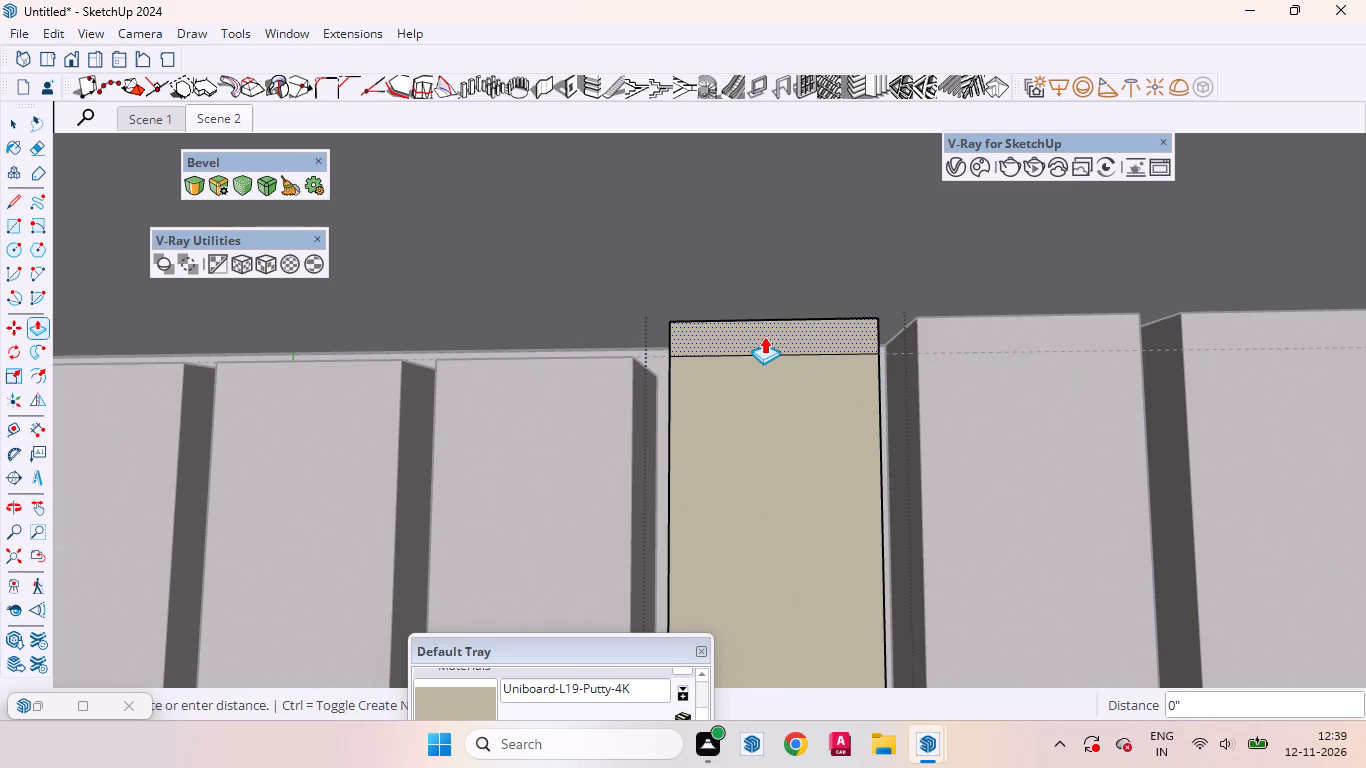
Open the twentieth slat, draw an 11/16" line across its face along the guide, and push the top strip away.
click(11, 122)
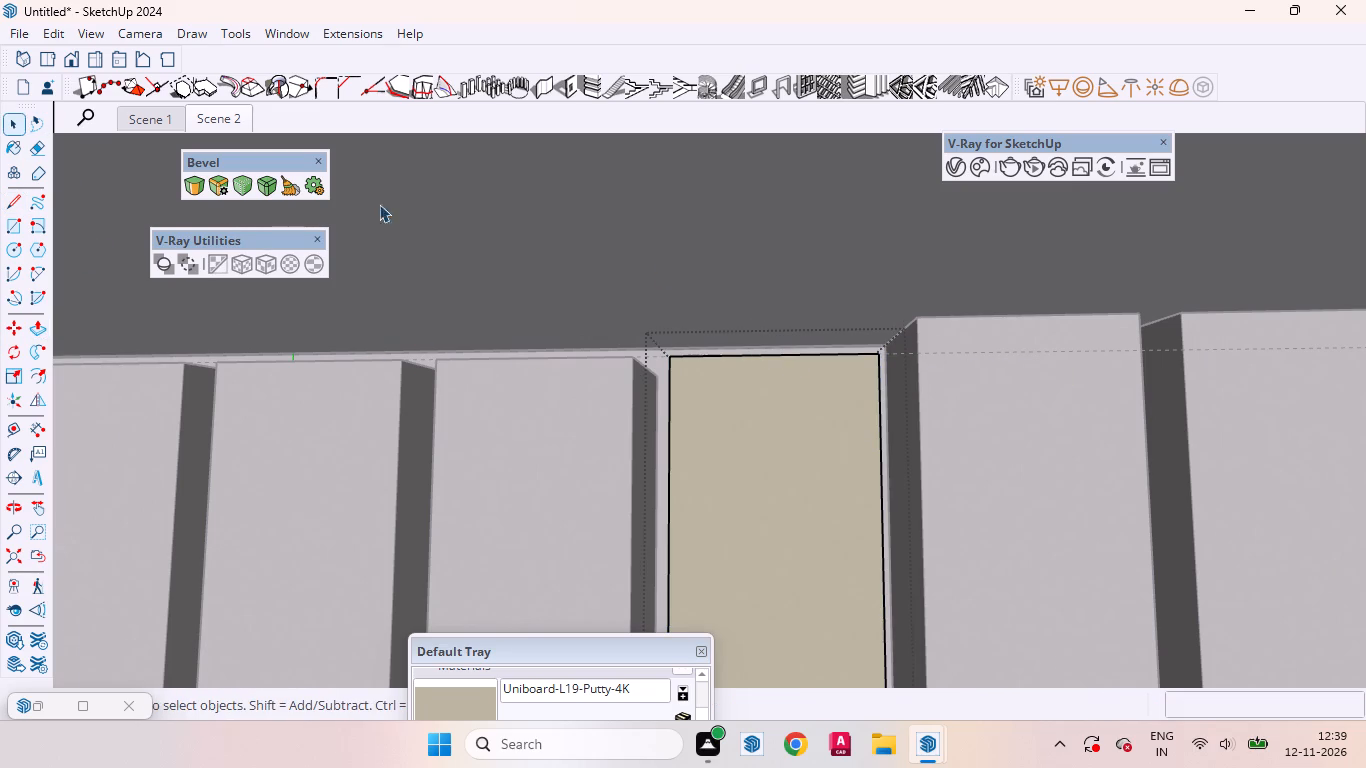
scroll(756, 364, down, 16)
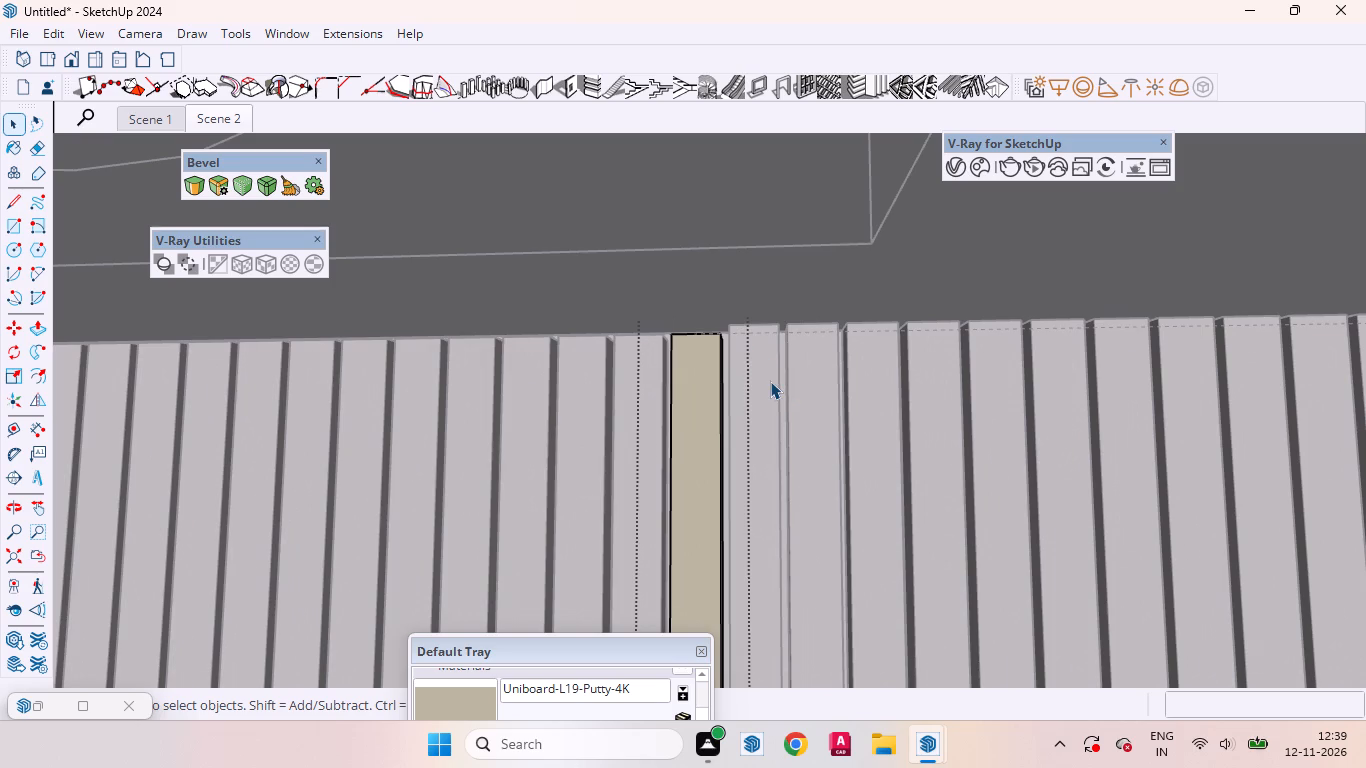
click(770, 381)
double_click(769, 381)
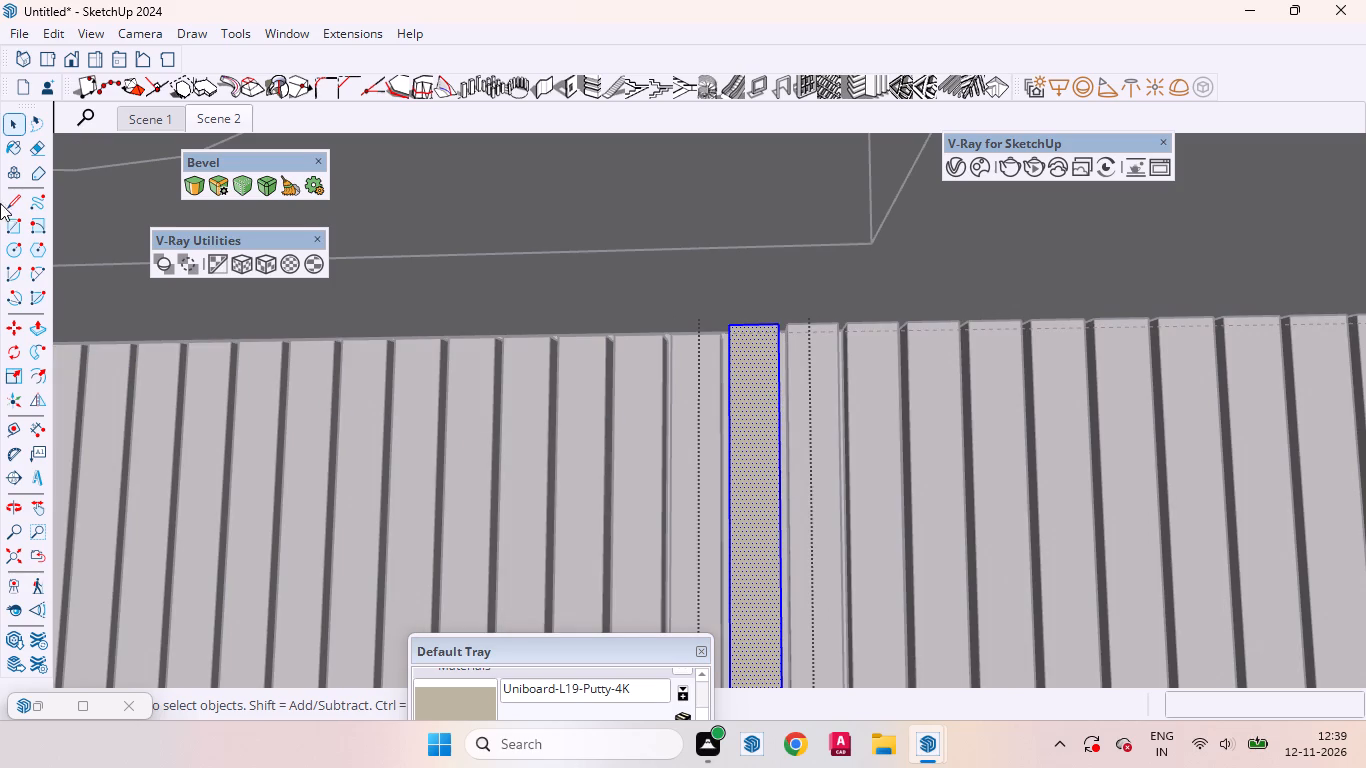
click(3, 193)
scroll(794, 357, up, 4)
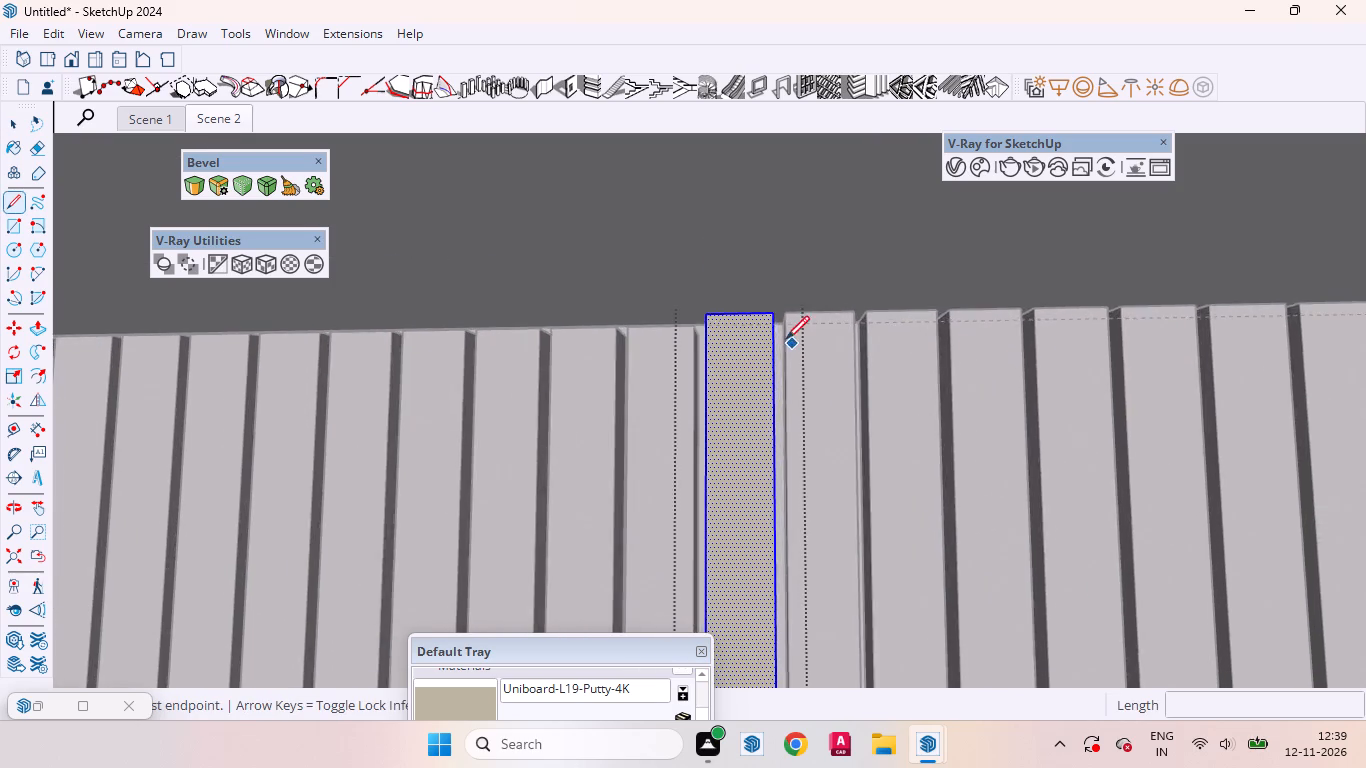
scroll(786, 339, up, 2)
scroll(667, 298, up, 7)
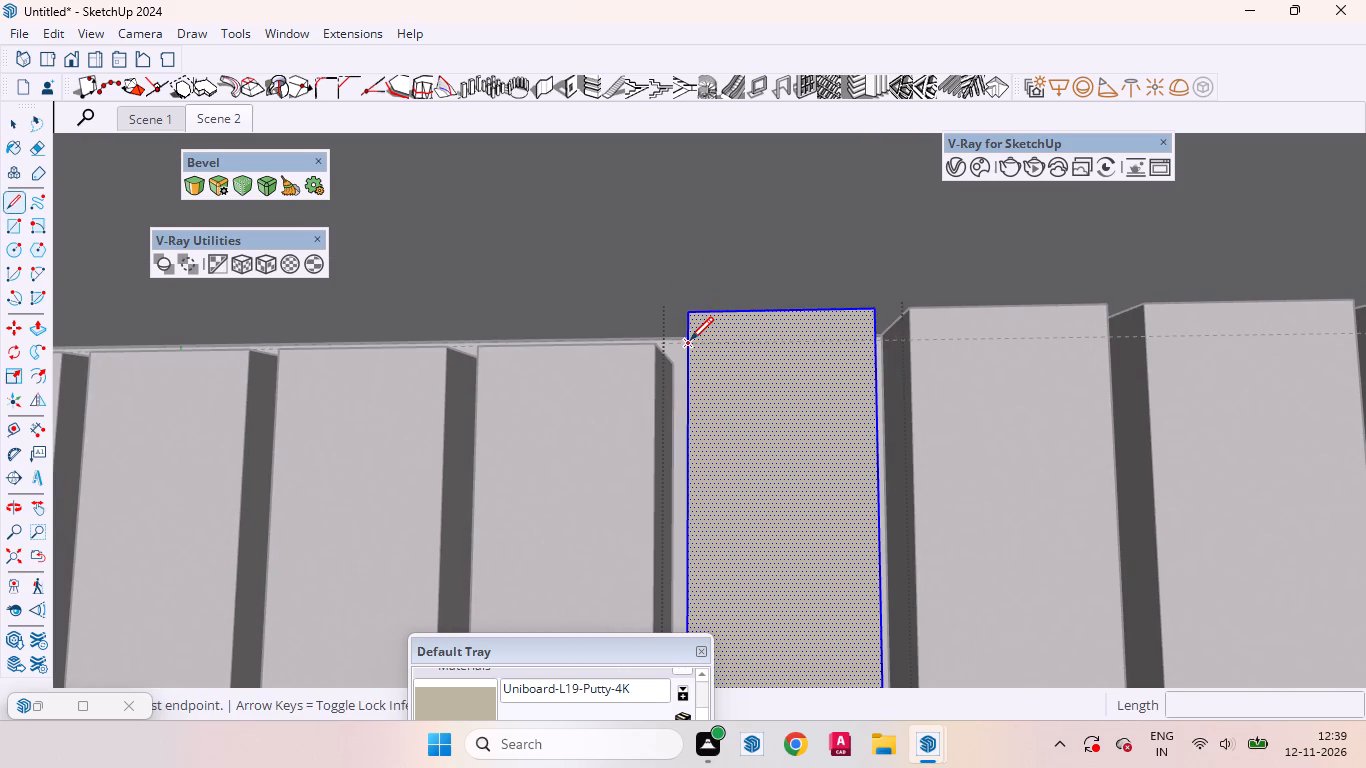
click(690, 340)
click(878, 343)
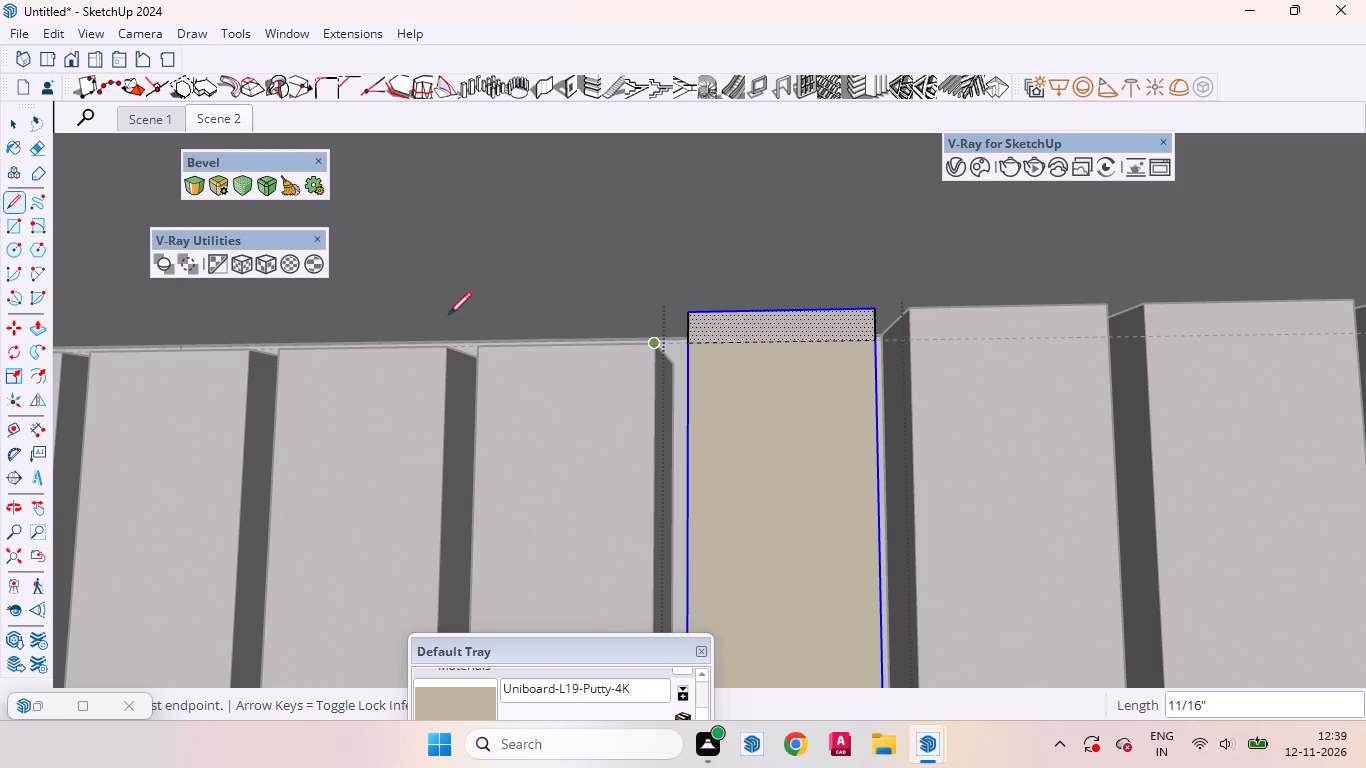
click(32, 328)
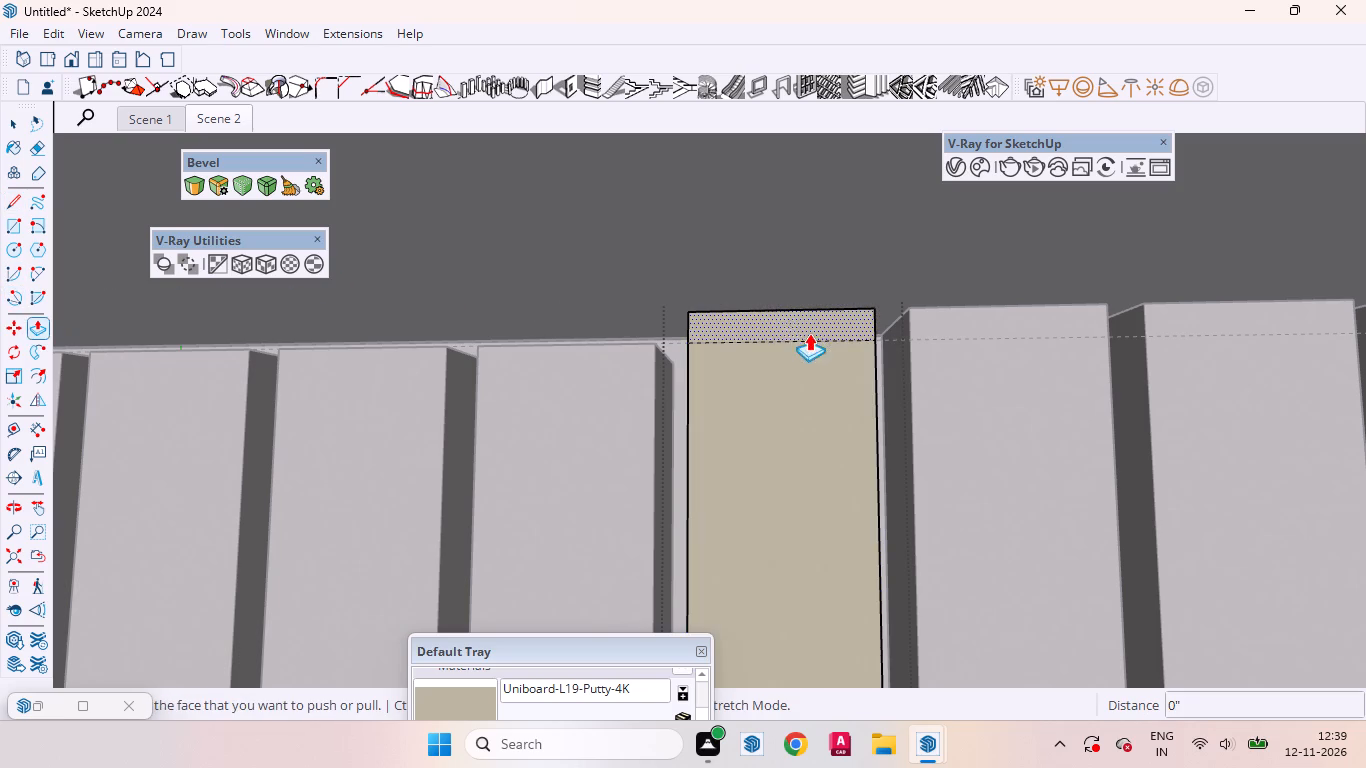
double_click(788, 323)
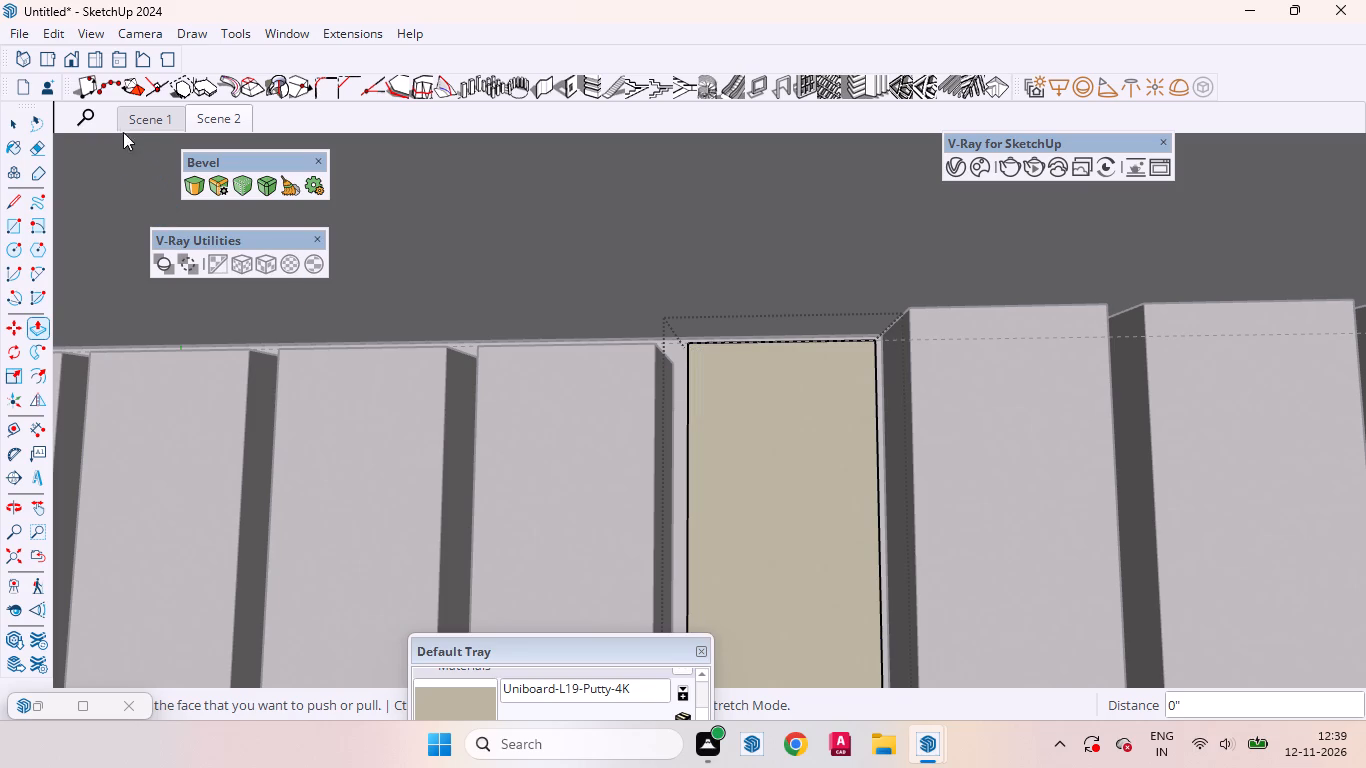
Open the twenty-first slat, draw an 11/16" line across its face along the guide, and push the top strip away.
click(8, 119)
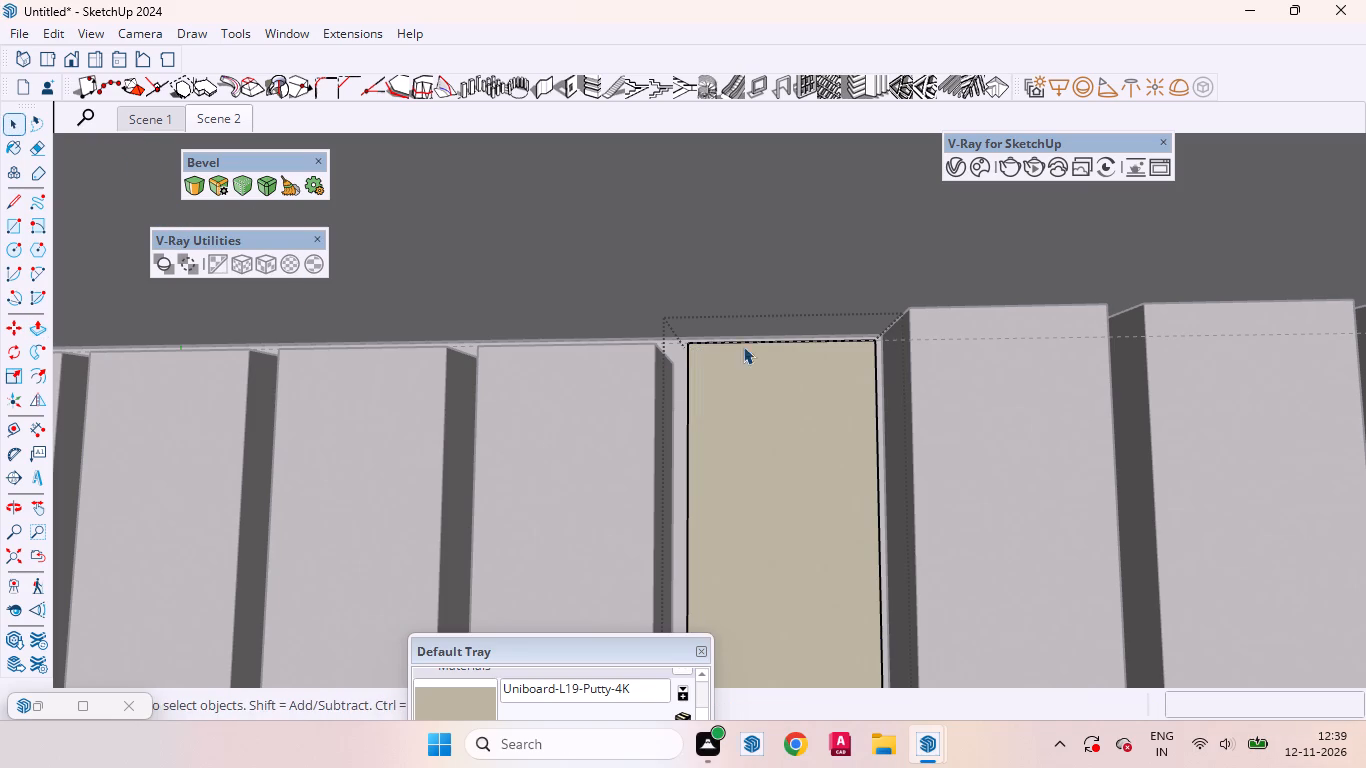
scroll(794, 345, down, 15)
scroll(602, 311, down, 3)
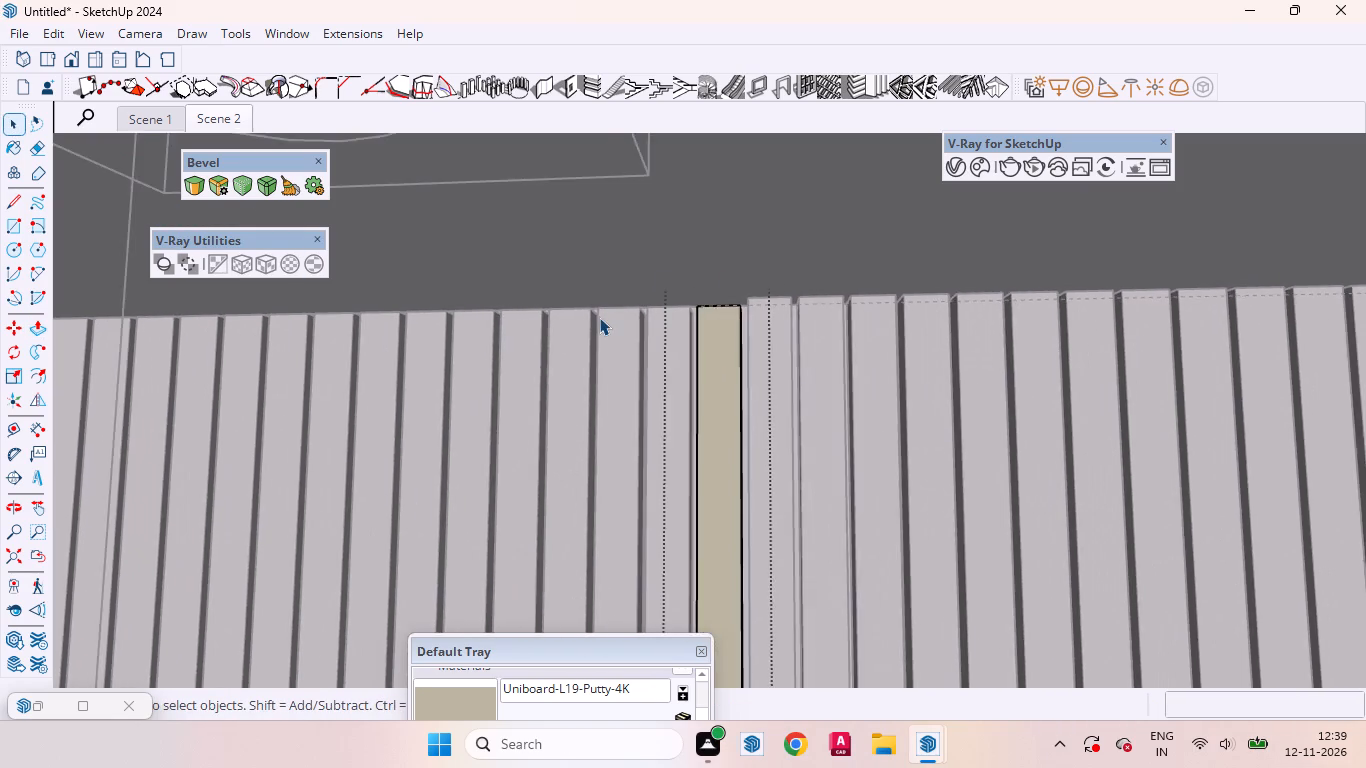
scroll(597, 318, down, 5)
scroll(697, 316, up, 3)
click(703, 329)
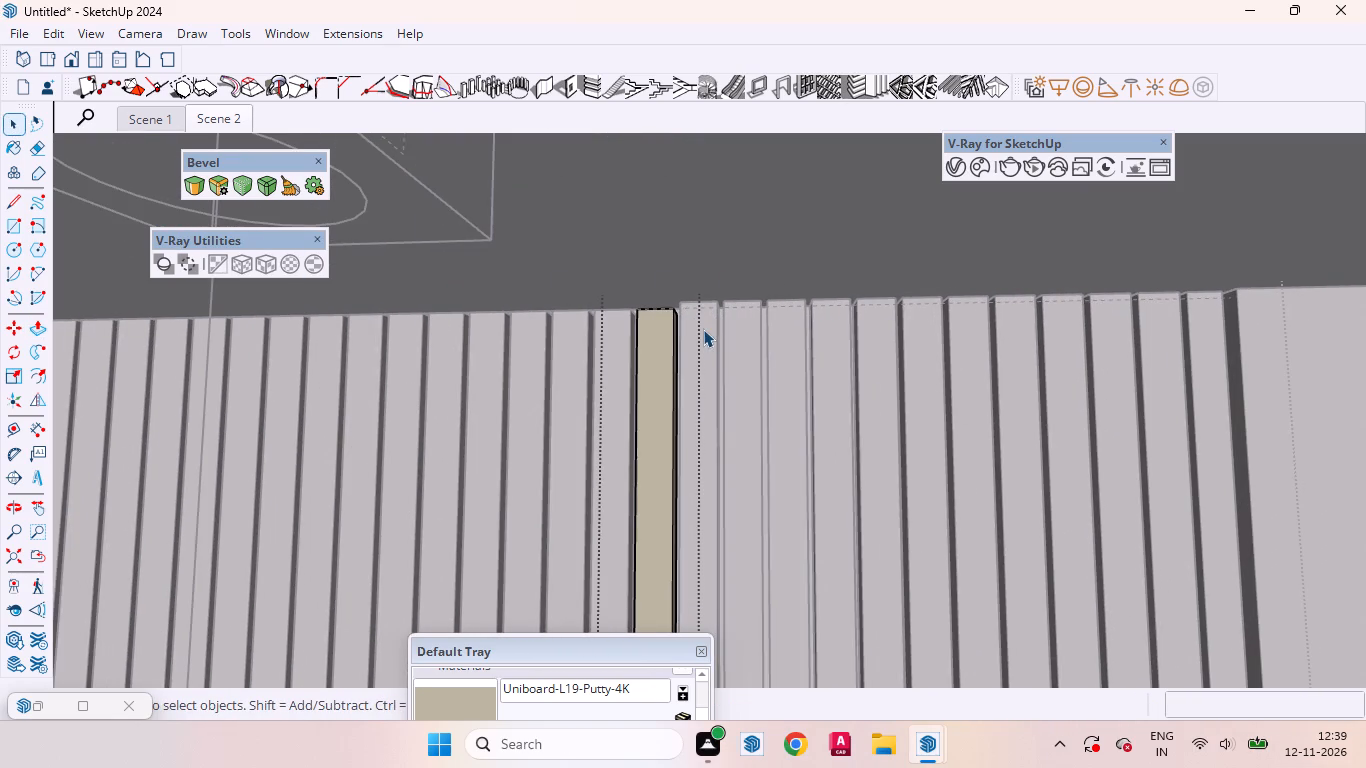
scroll(689, 317, up, 7)
double_click(727, 329)
click(721, 333)
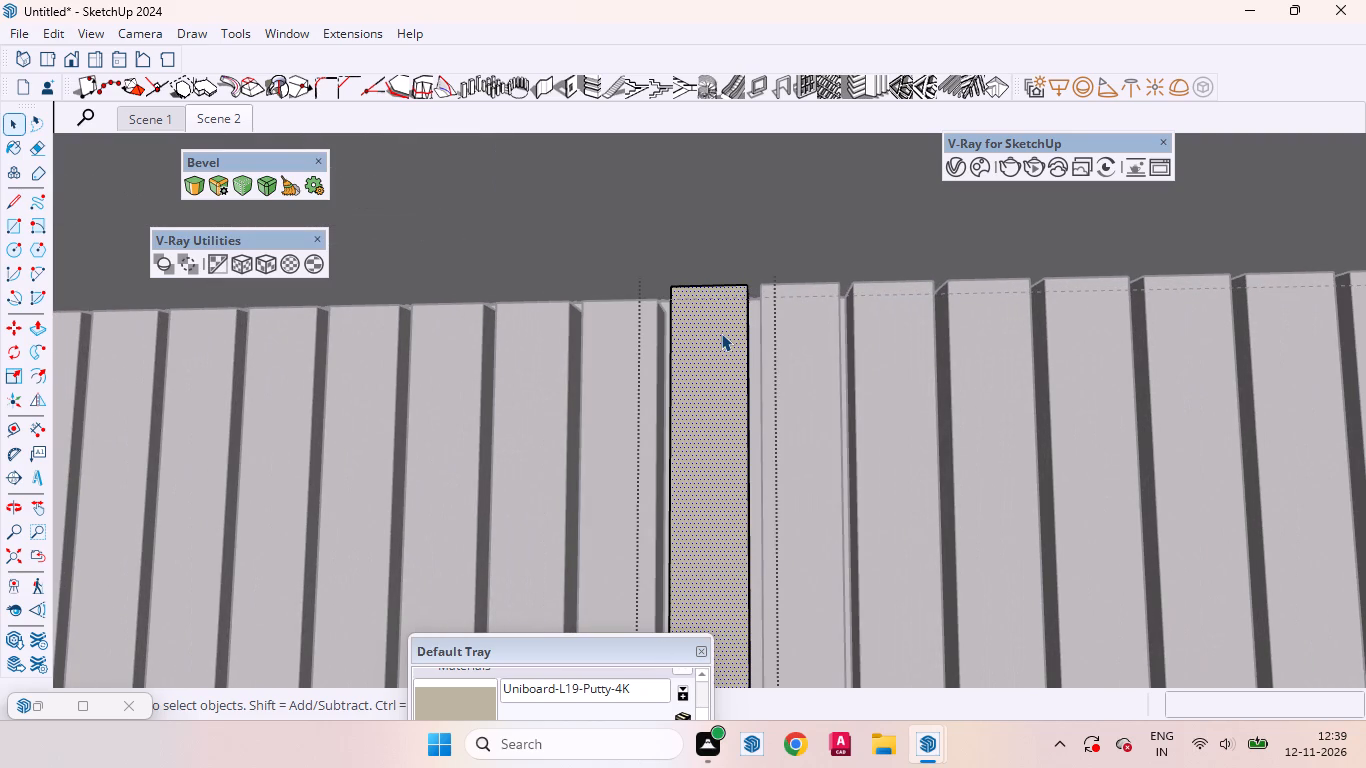
key(l)
scroll(692, 319, up, 4)
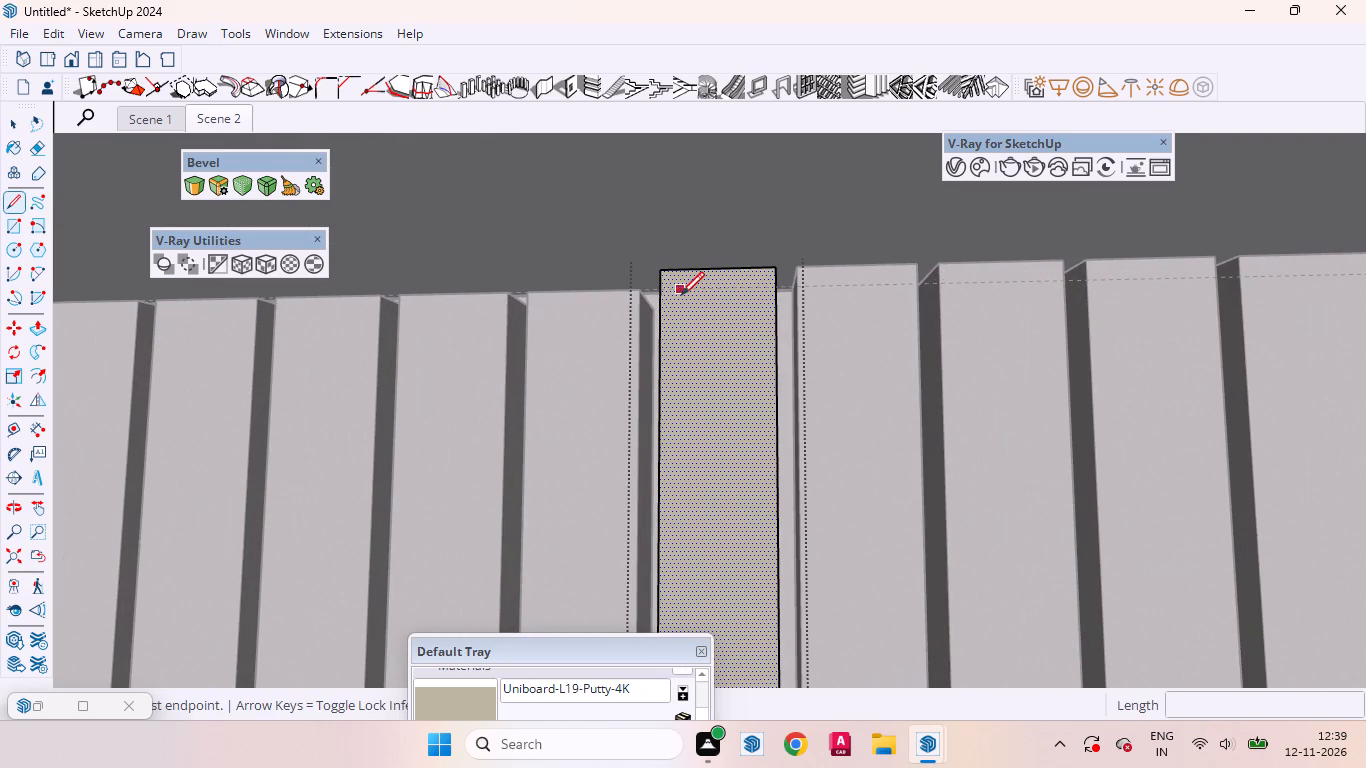
click(663, 292)
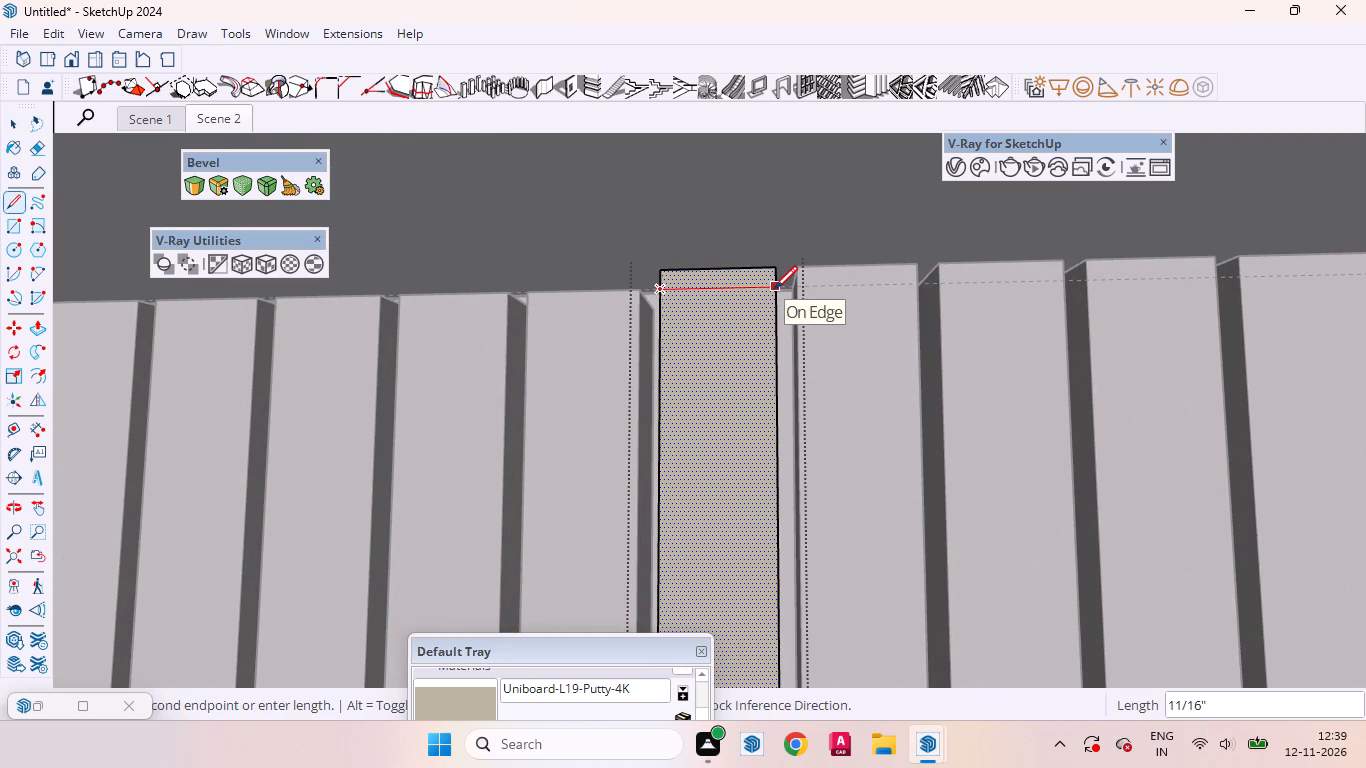
click(774, 289)
click(32, 320)
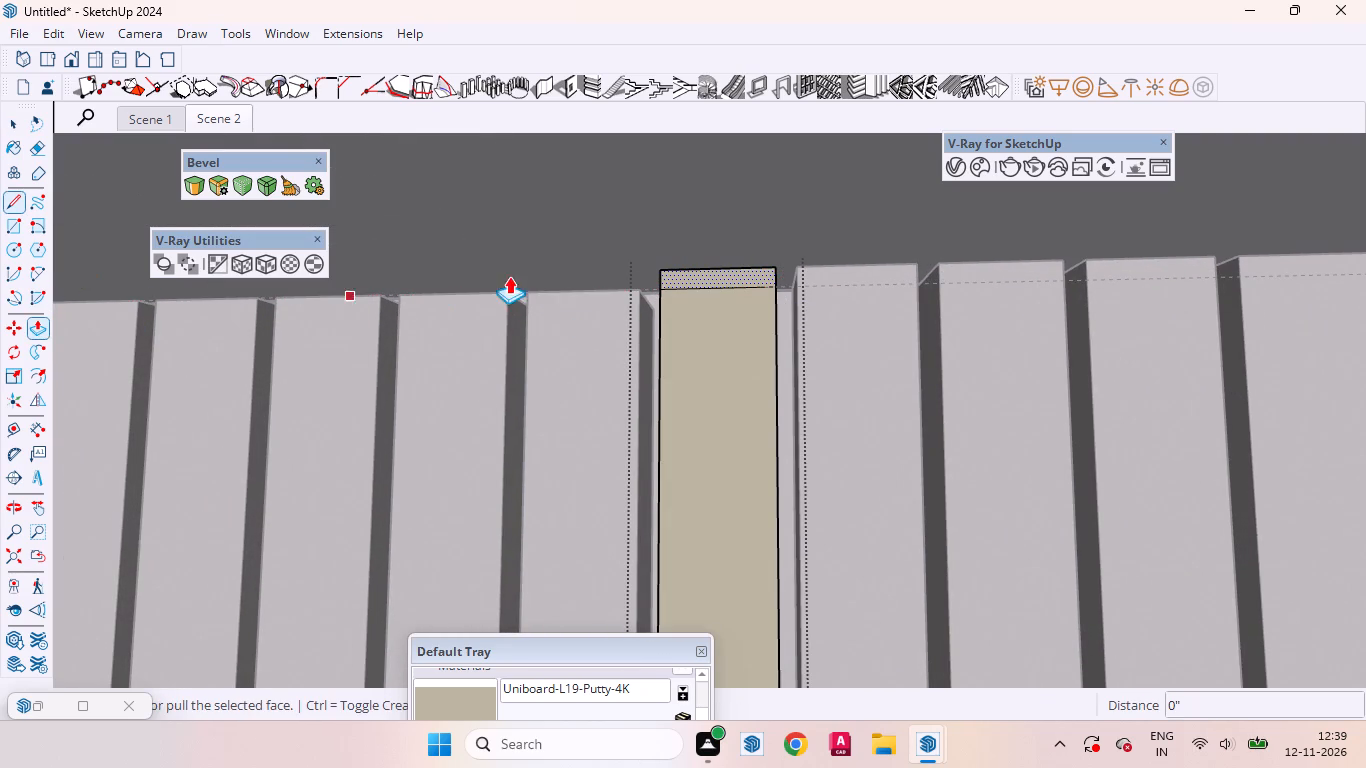
double_click(682, 270)
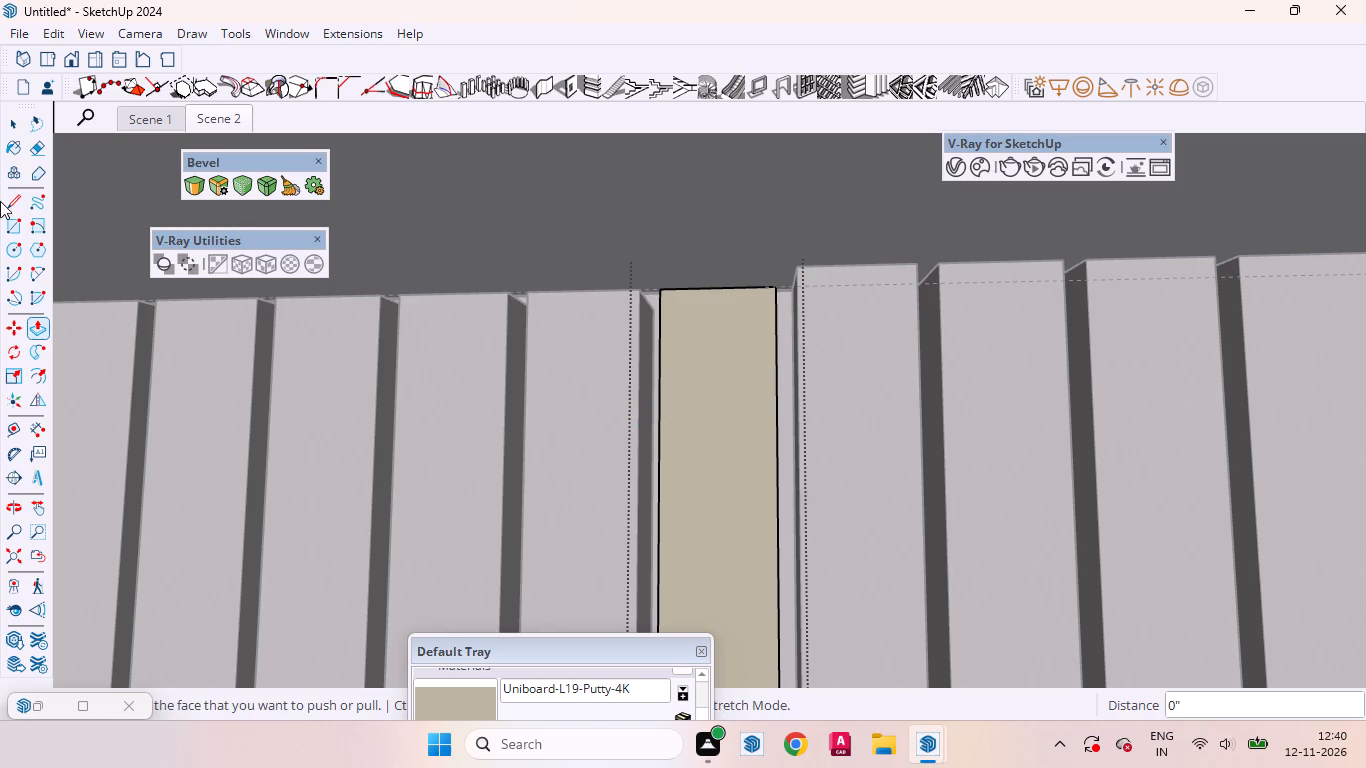
Open the twenty-second slat, draw an 11/16" line across its face along the guide, and push the top strip away.
click(19, 121)
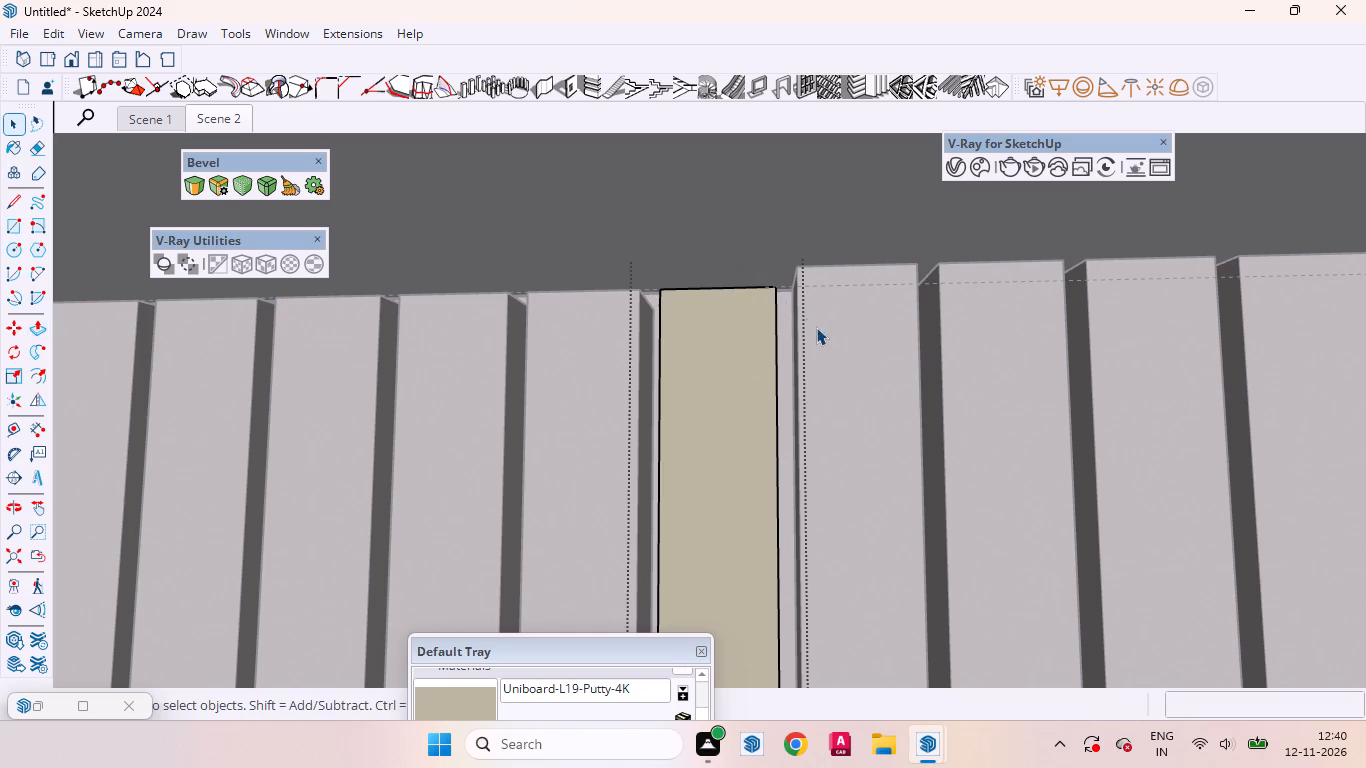
click(816, 327)
double_click(839, 344)
click(865, 357)
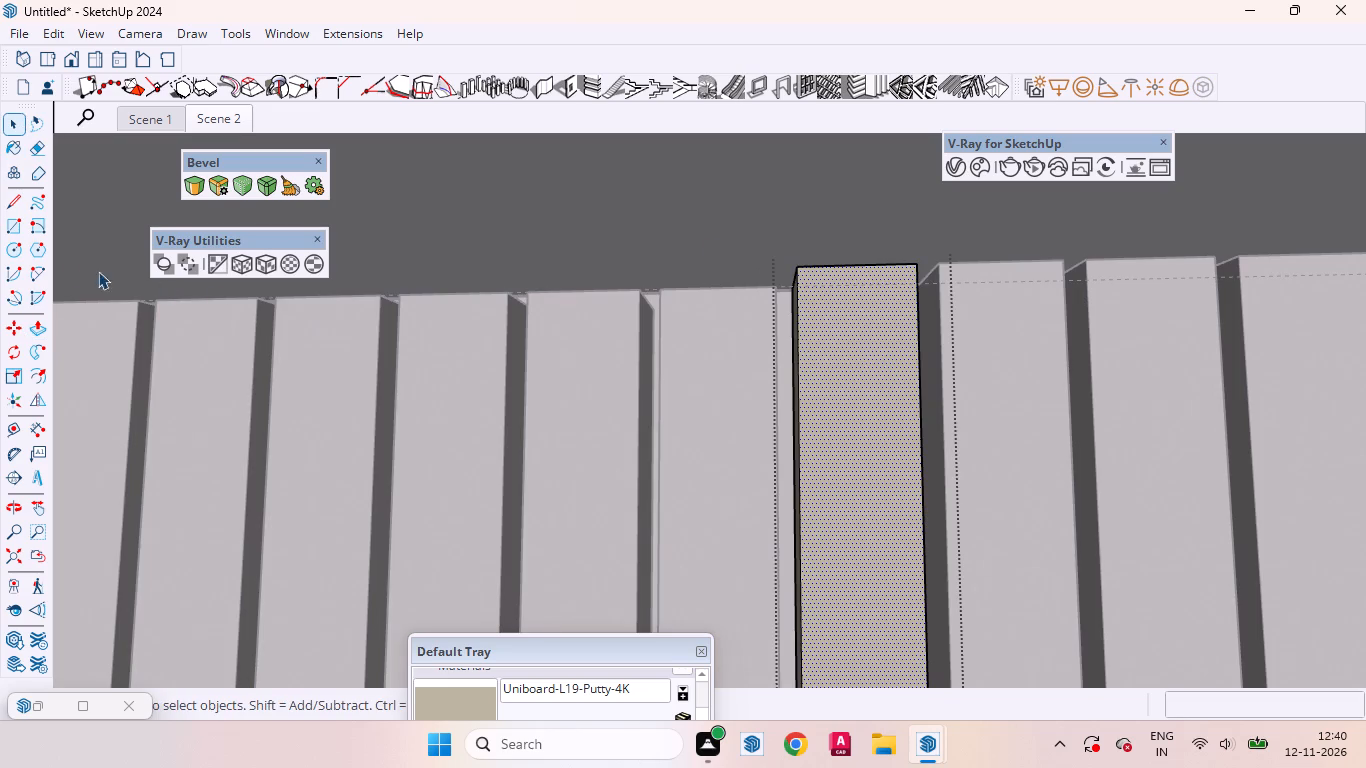
click(16, 207)
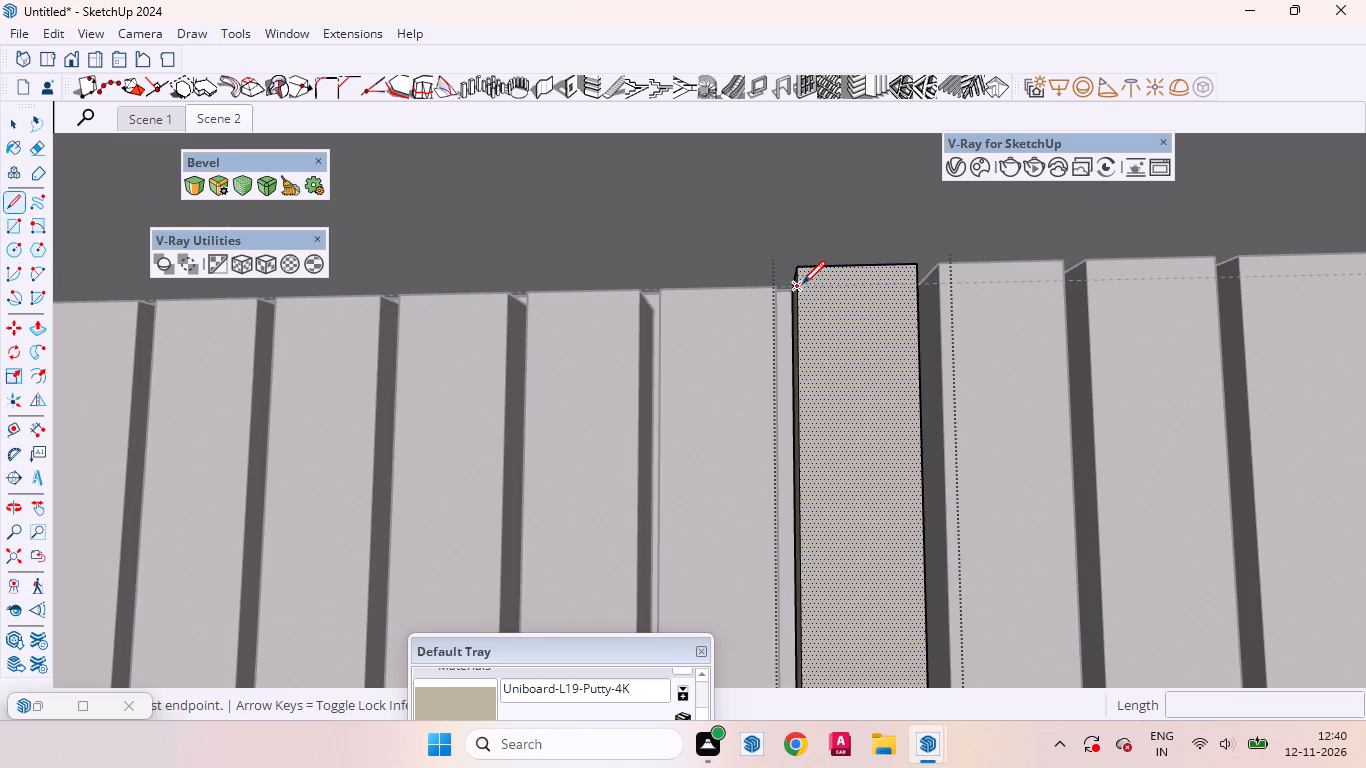
click(801, 284)
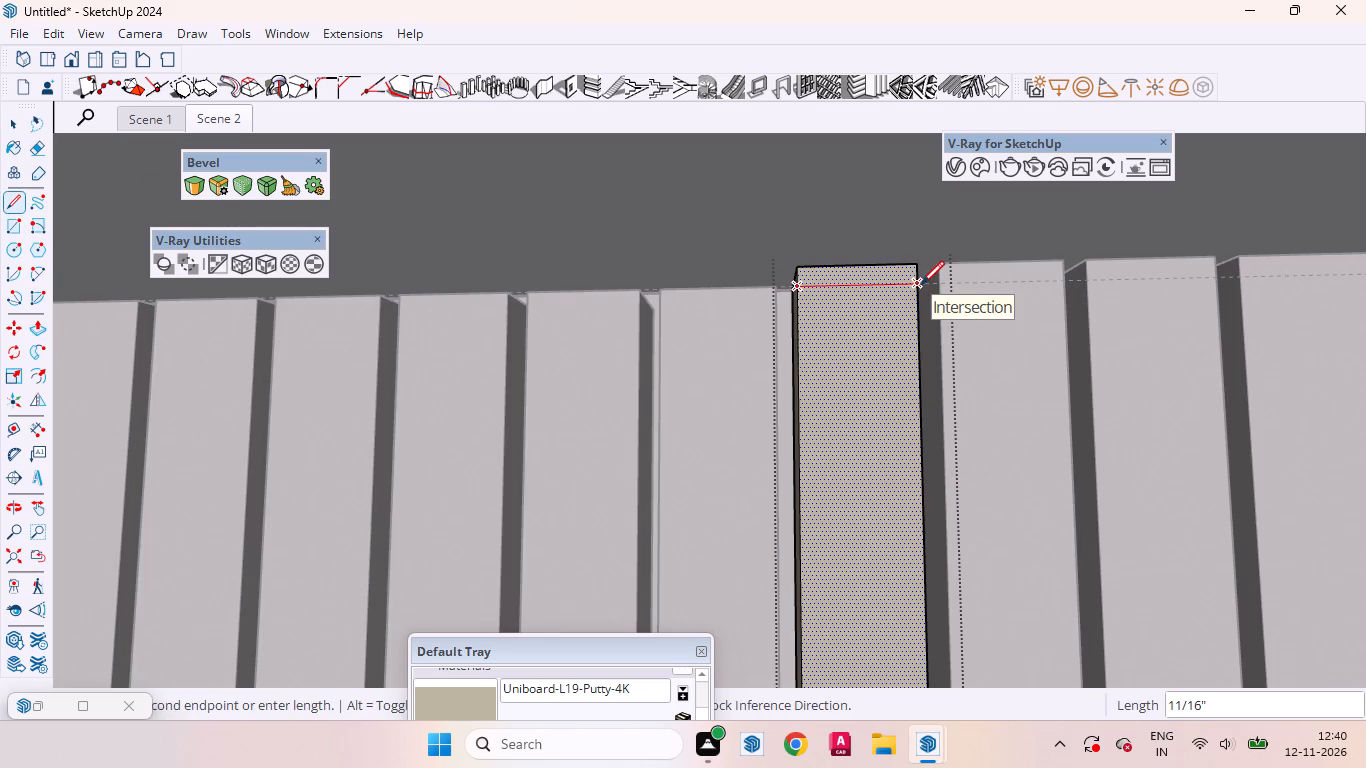
click(921, 284)
click(44, 321)
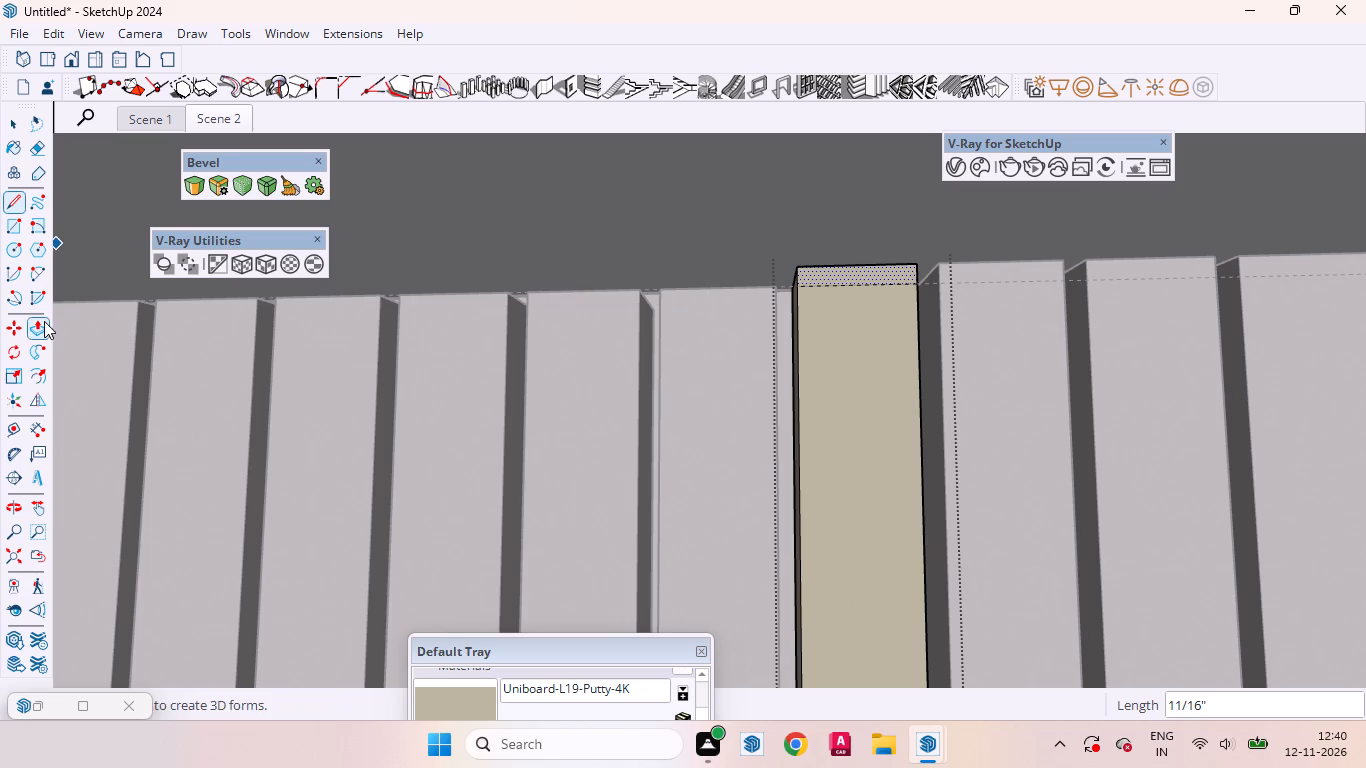
double_click(839, 267)
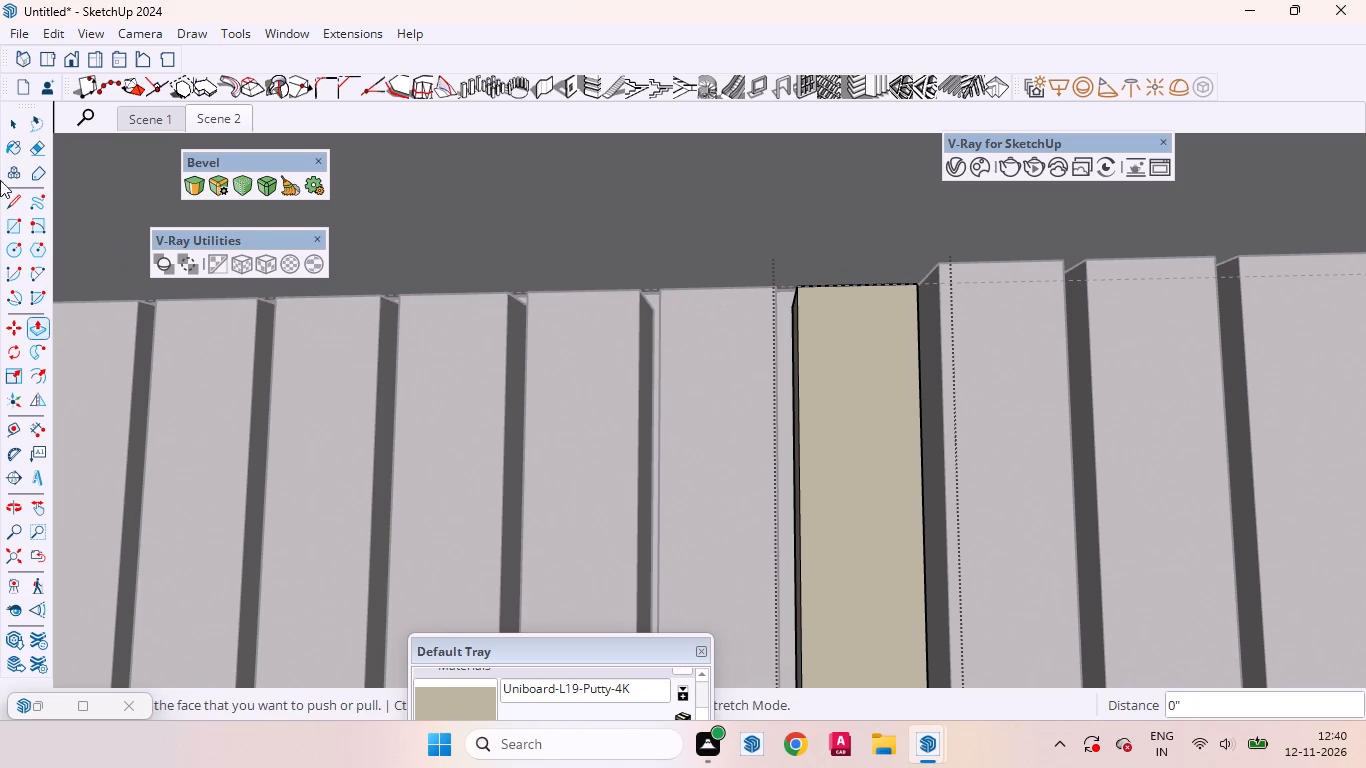
Open the twenty-third slat, draw an 11/16" line across its face along the guide, and push the top strip away.
click(6, 127)
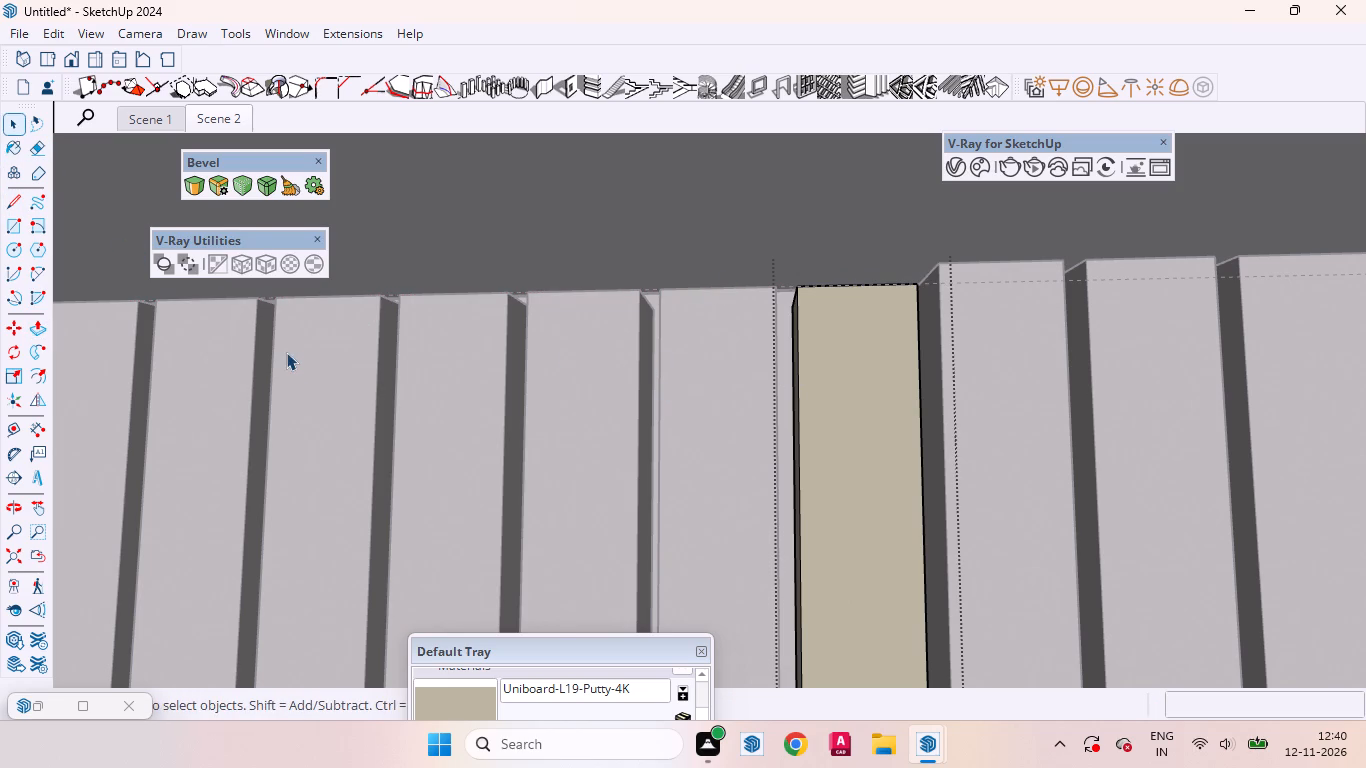
scroll(285, 352, down, 5)
scroll(285, 352, up, 1)
scroll(285, 352, down, 5)
click(610, 369)
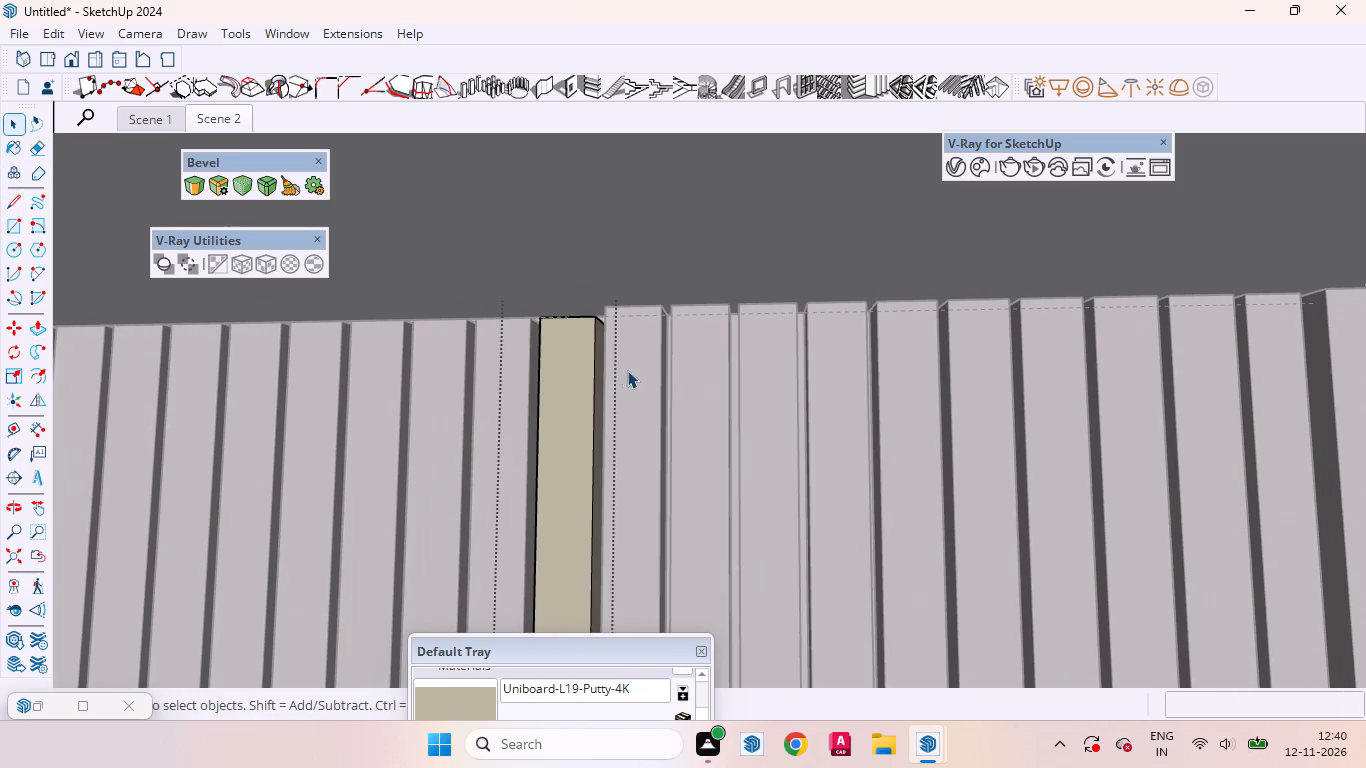
double_click(627, 370)
click(639, 370)
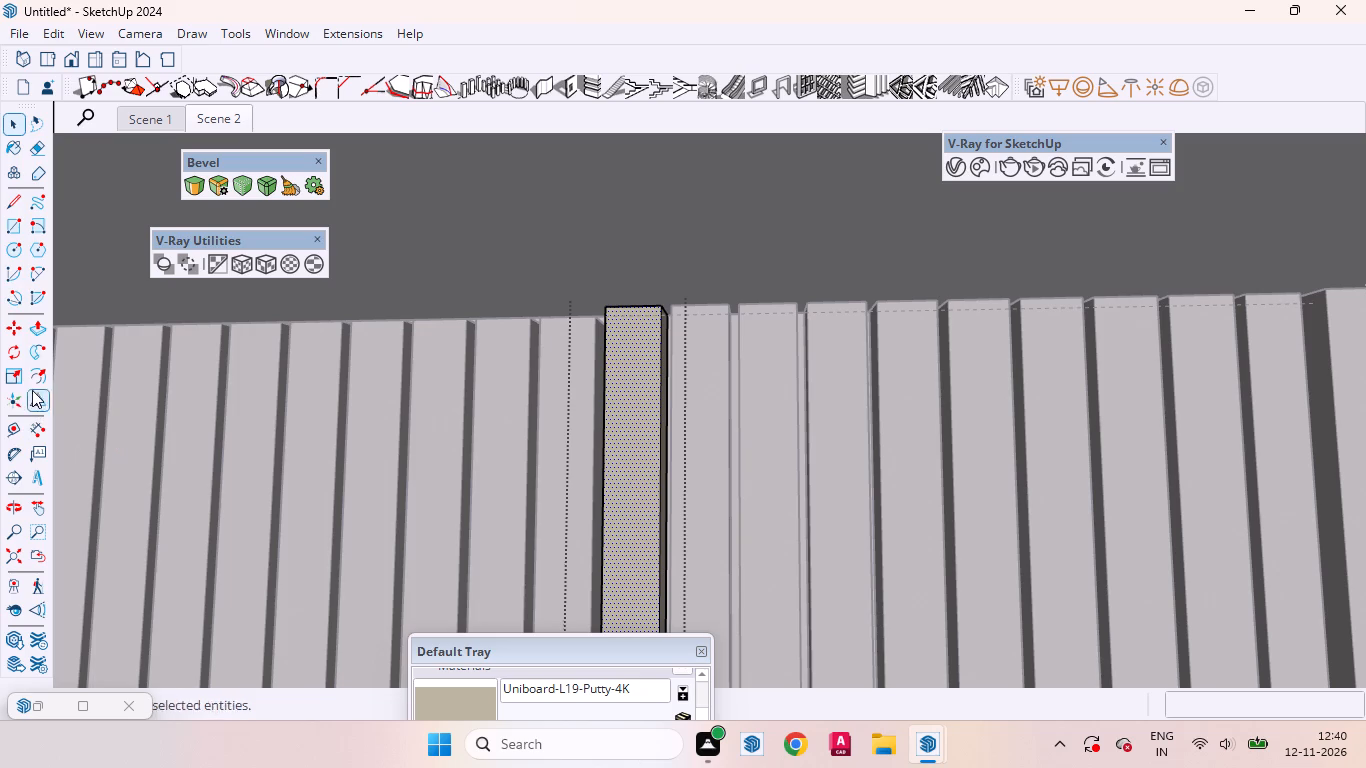
click(12, 203)
scroll(633, 308, up, 4)
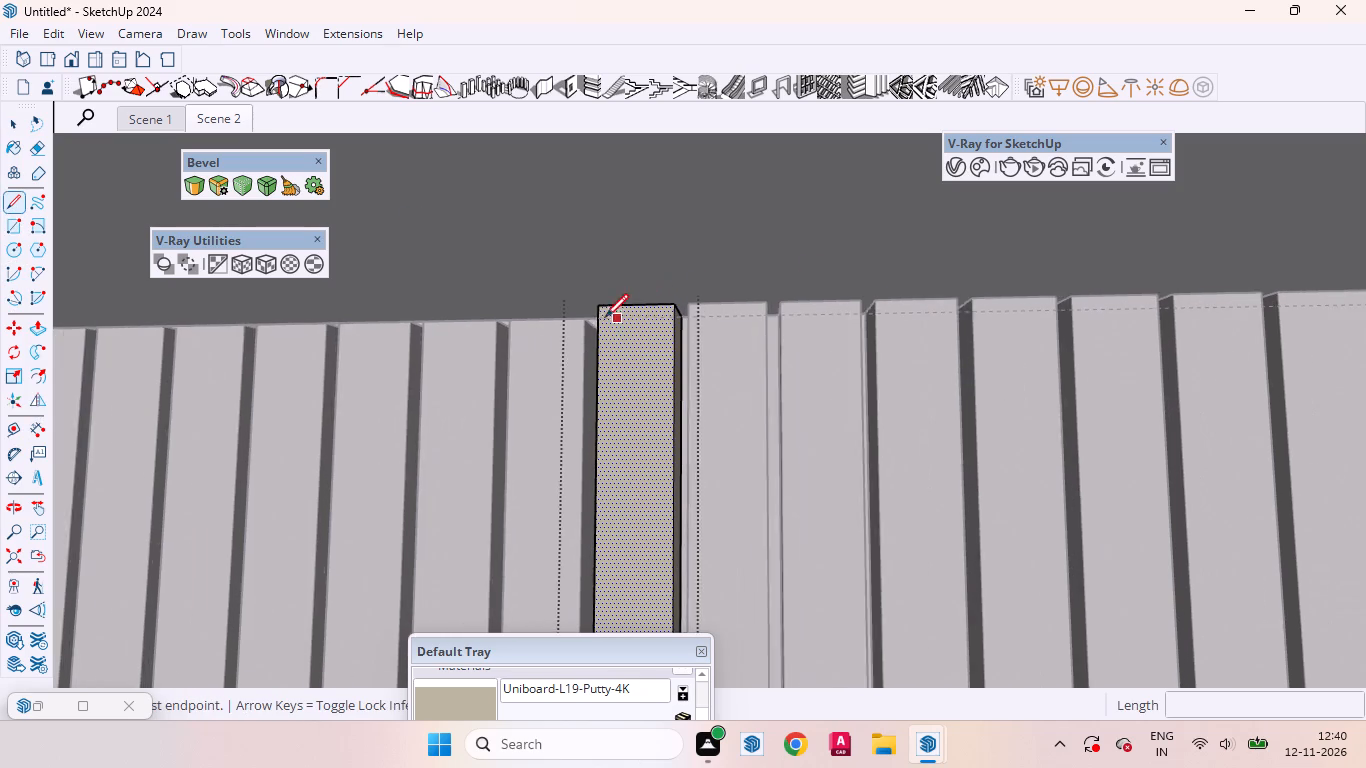
scroll(605, 317, up, 9)
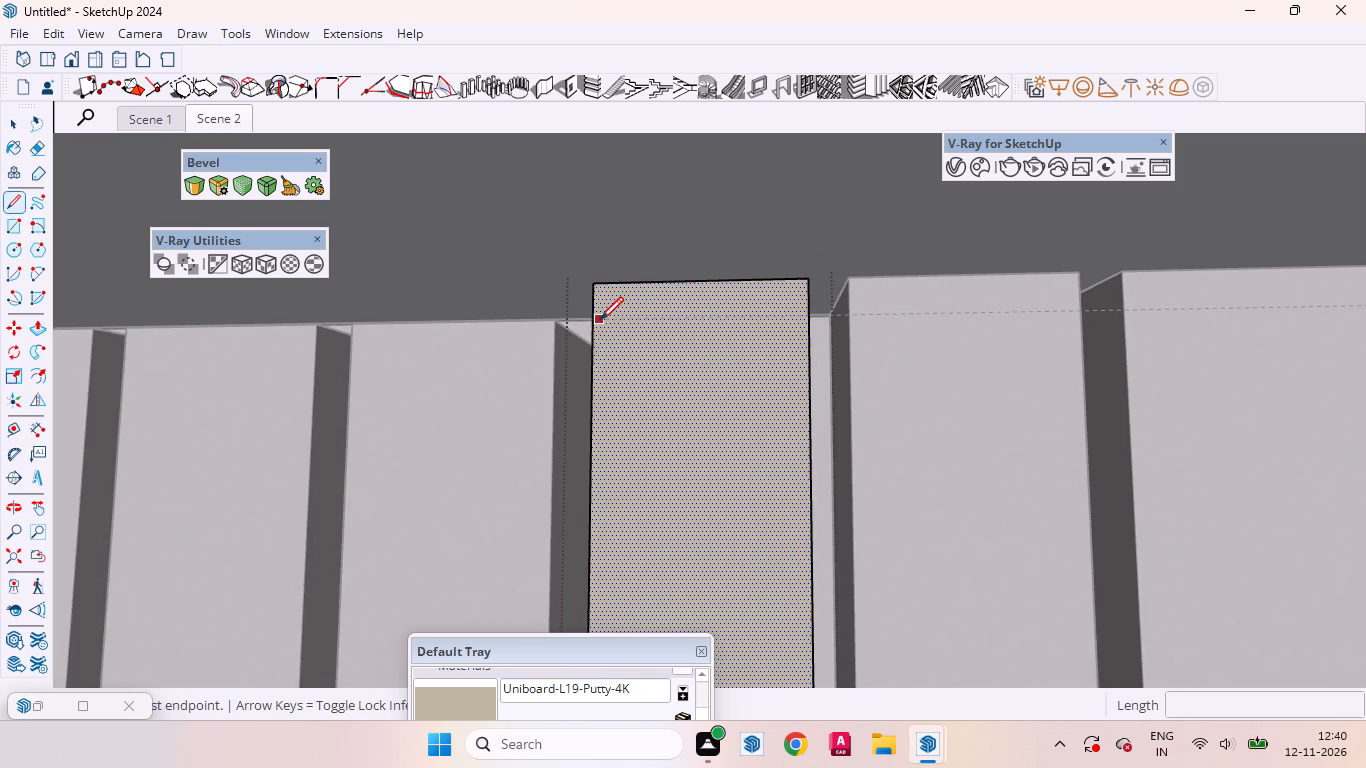
click(593, 320)
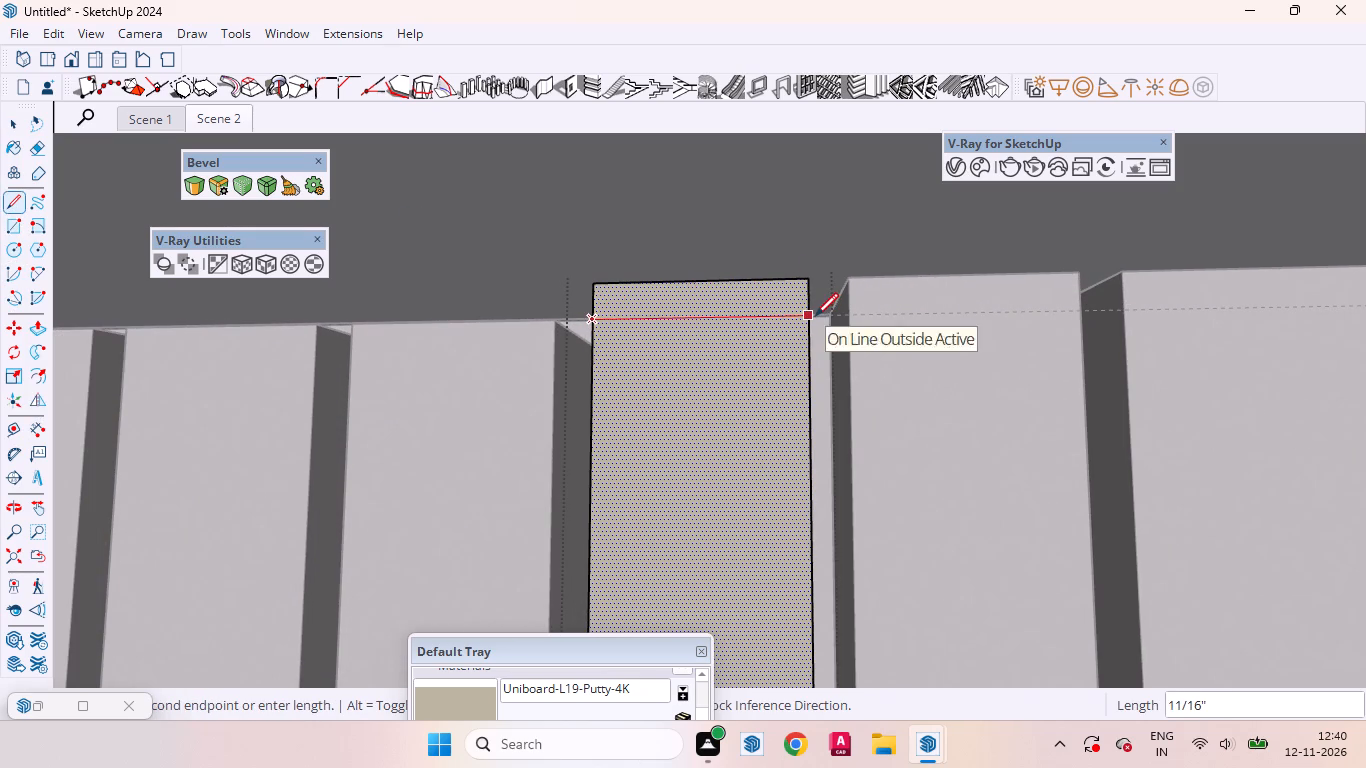
click(815, 316)
click(29, 325)
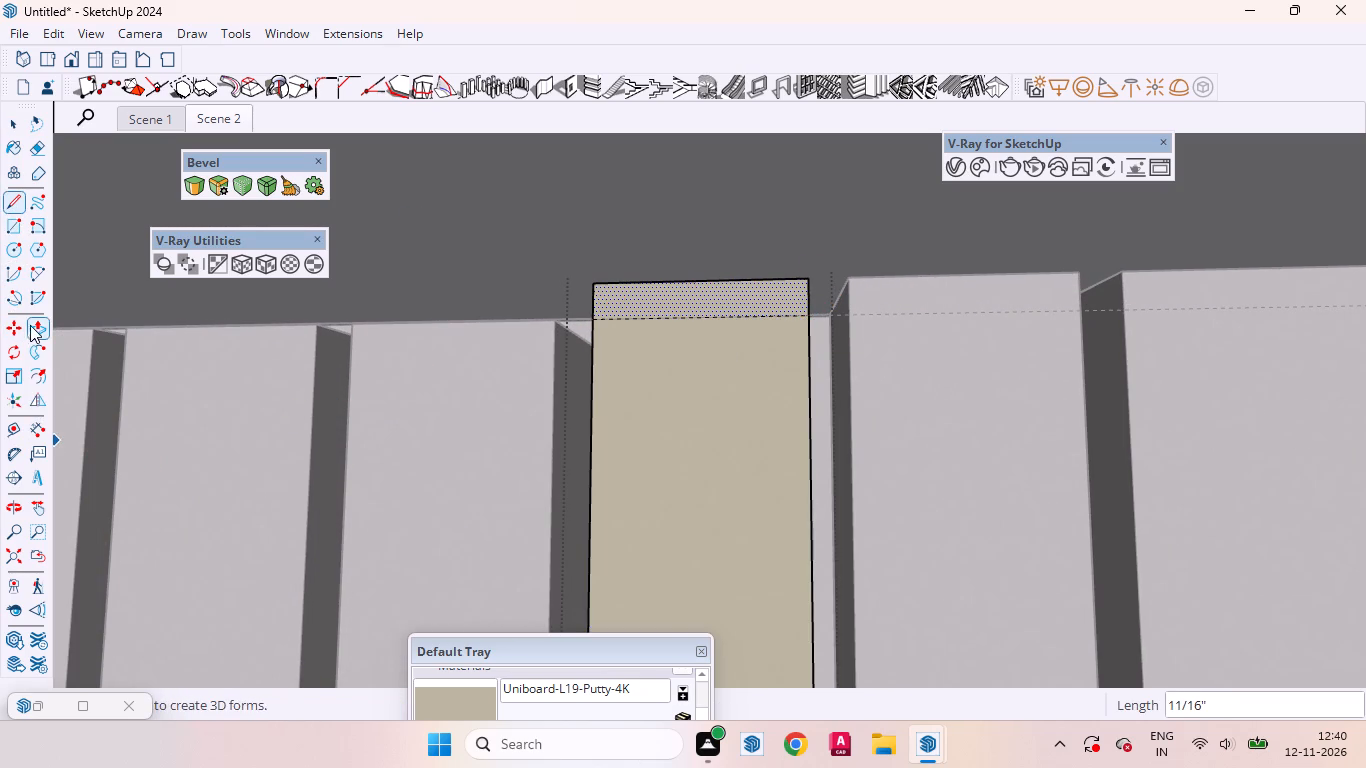
double_click(644, 306)
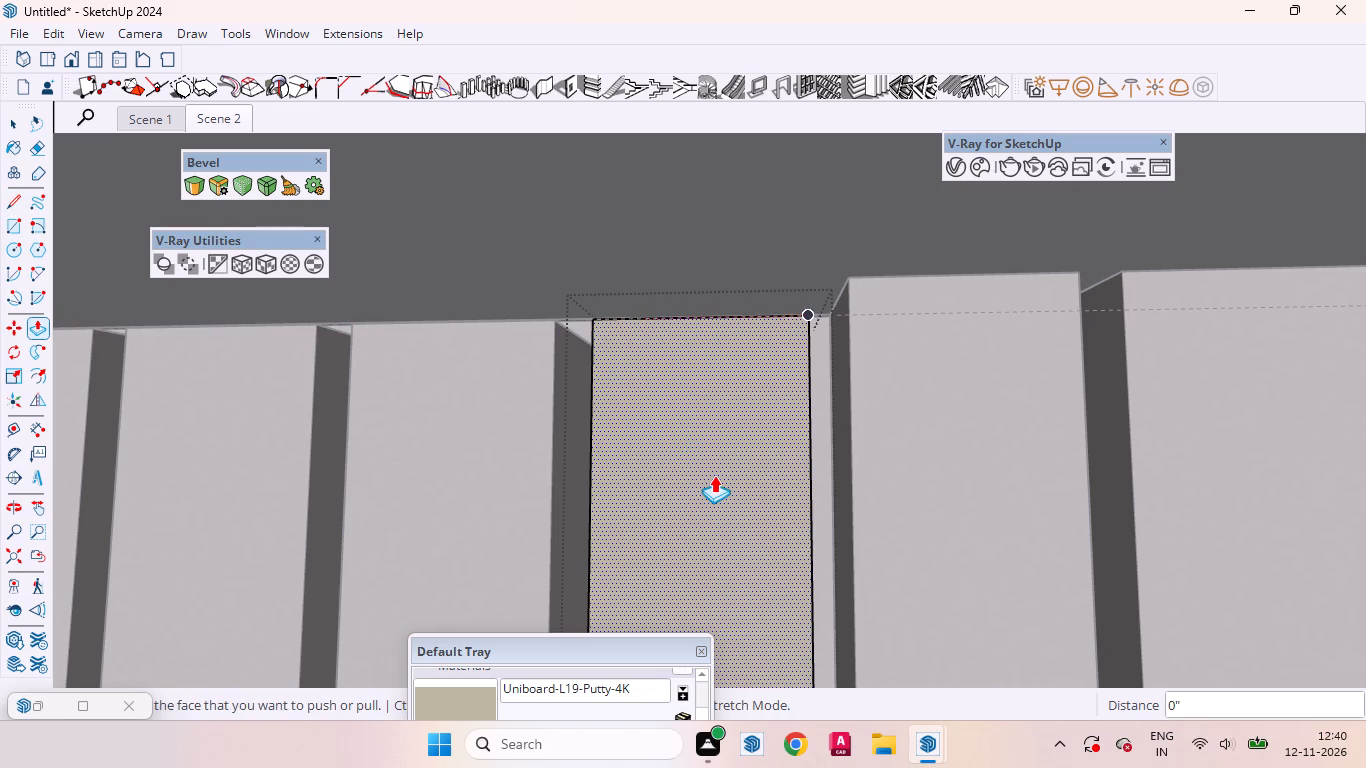
Open the twenty-fourth slat, draw an 11/16" line across its face along the guide, and push the top strip away.
click(8, 122)
click(966, 395)
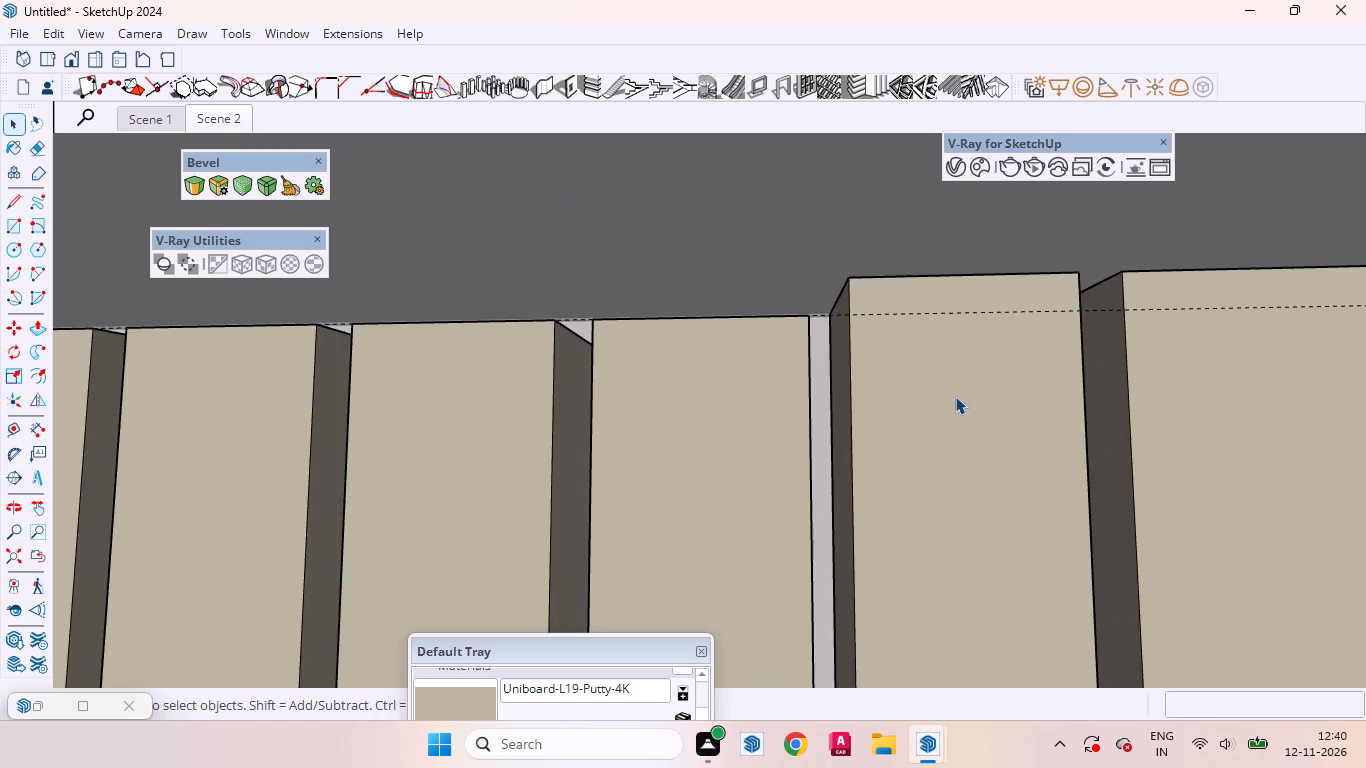
double_click(955, 396)
click(962, 407)
key(l)
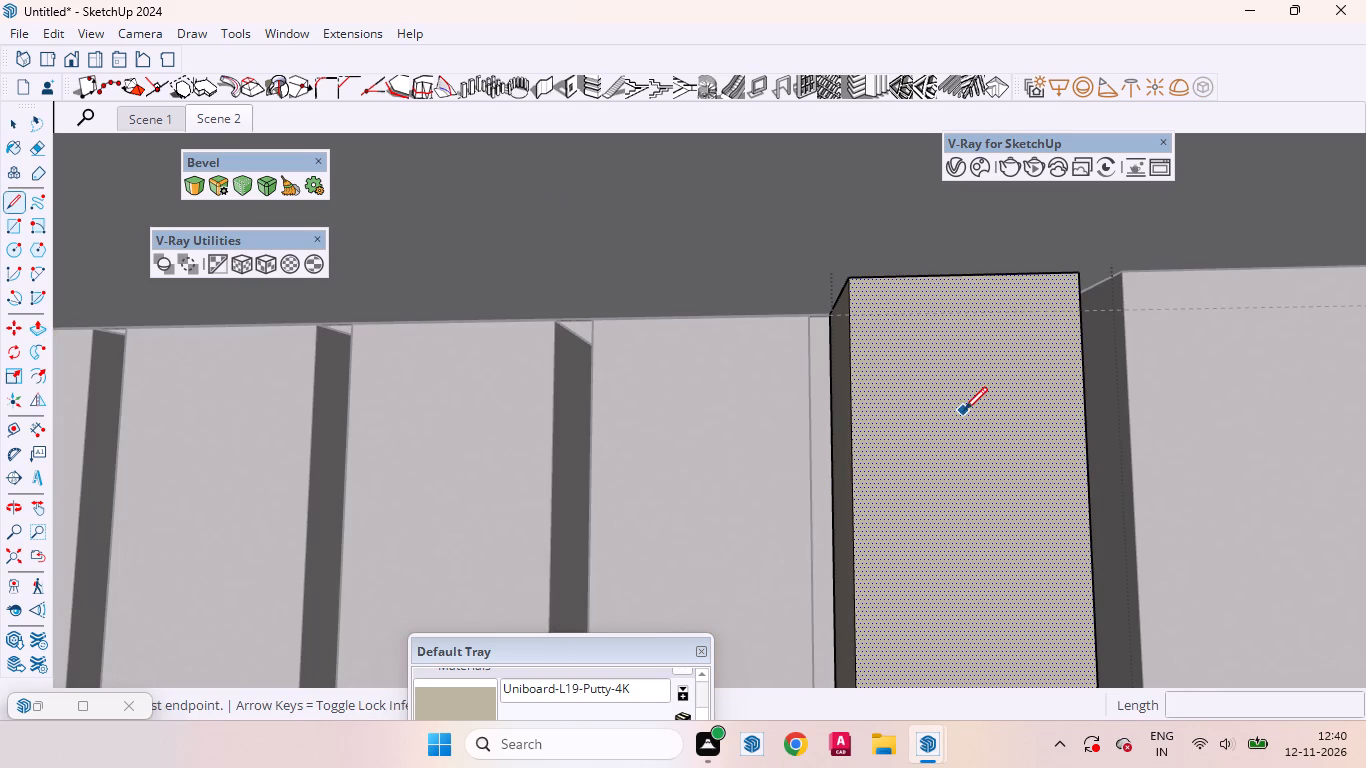
click(848, 313)
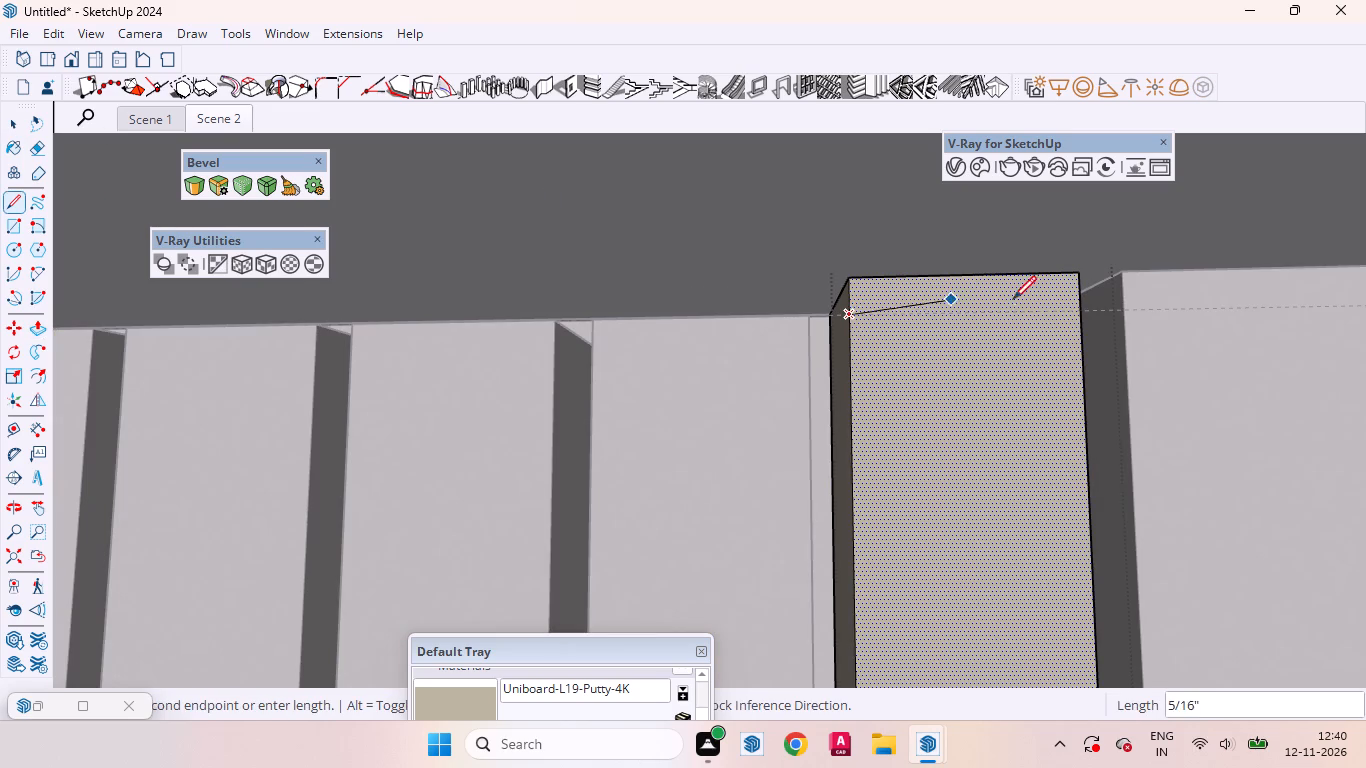
click(1077, 309)
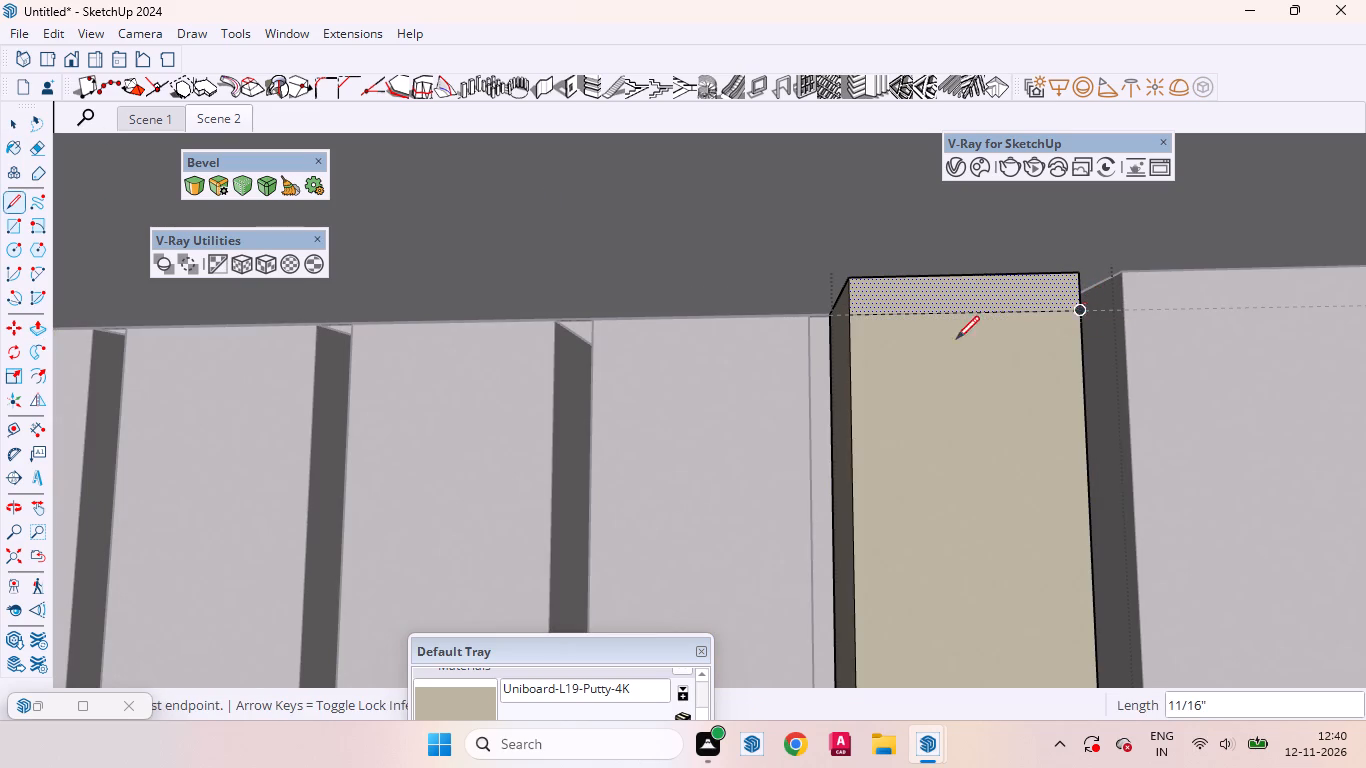
click(30, 325)
double_click(898, 283)
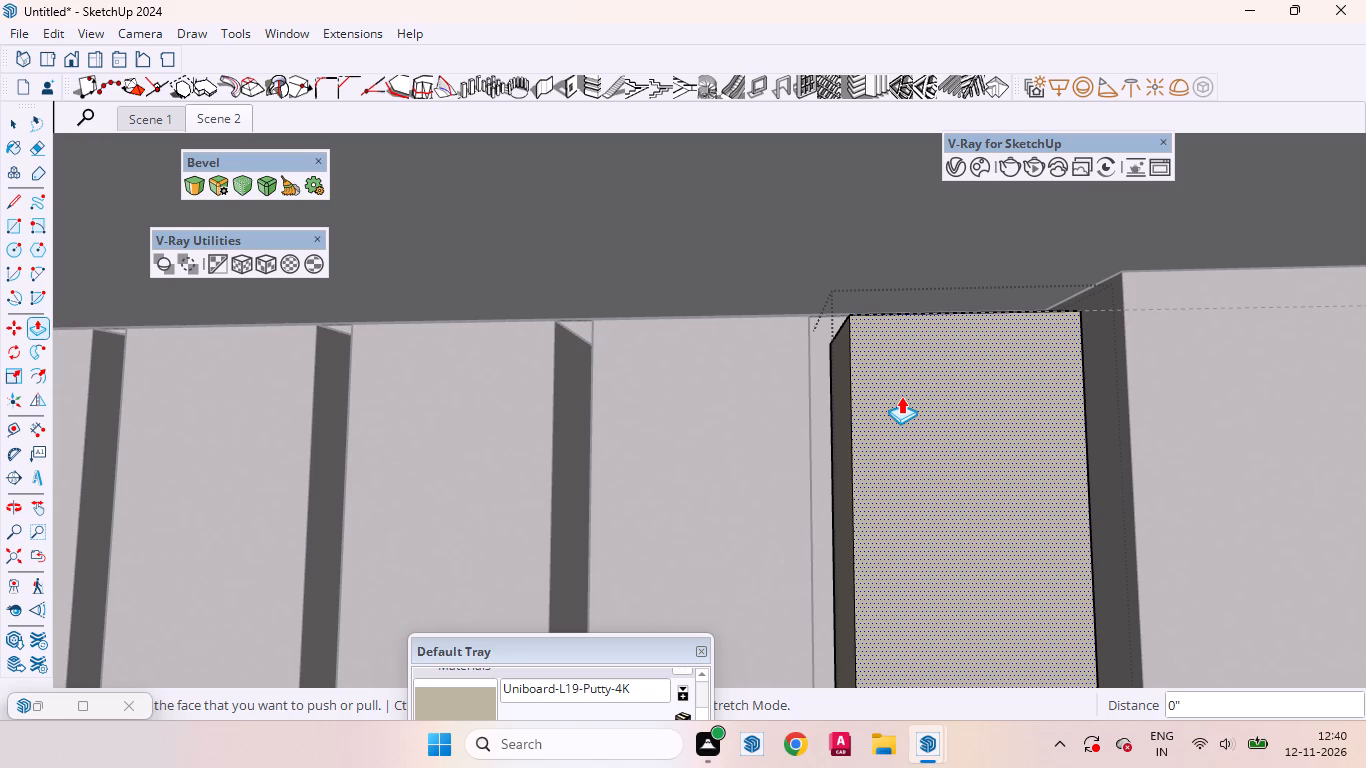
Open the twenty-fifth slat, draw an 11/16" line across its face along the guide, and push the top strip away.
click(11, 121)
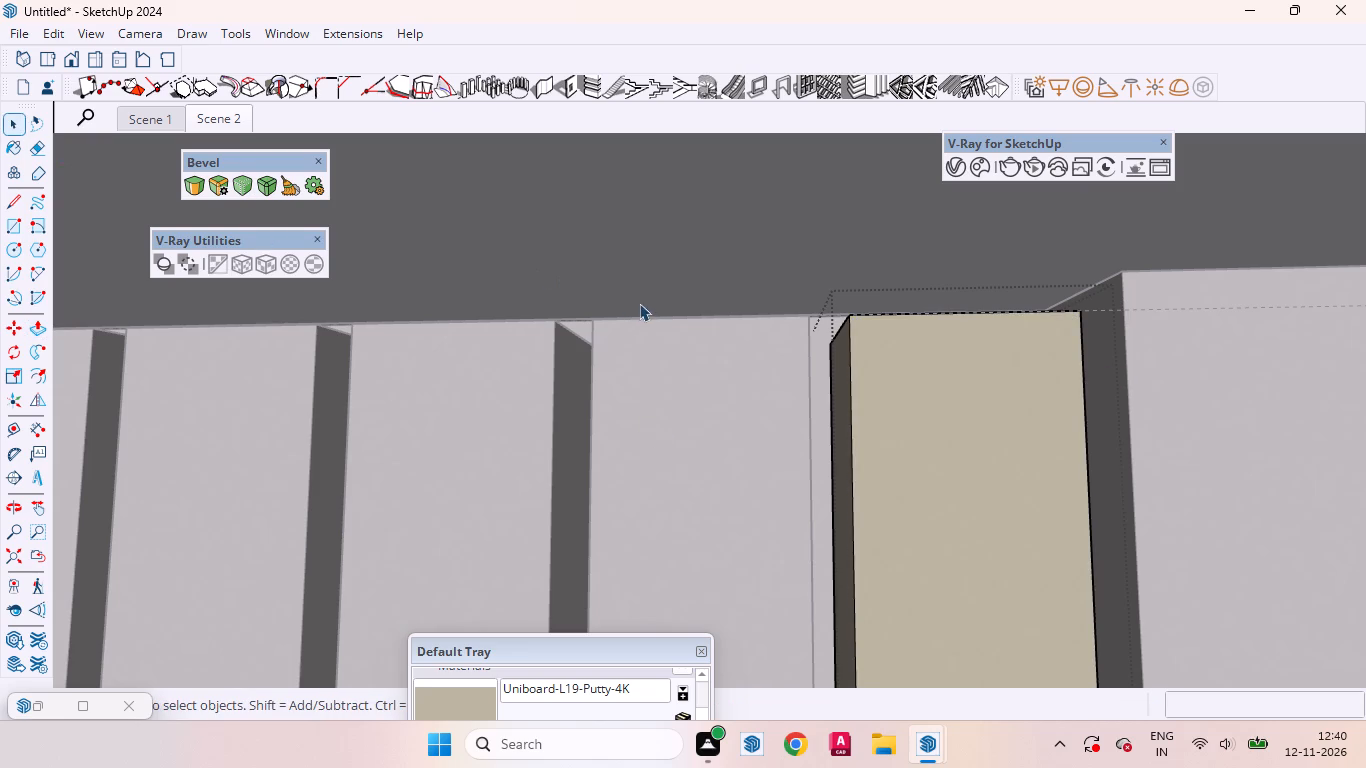
scroll(748, 308, down, 20)
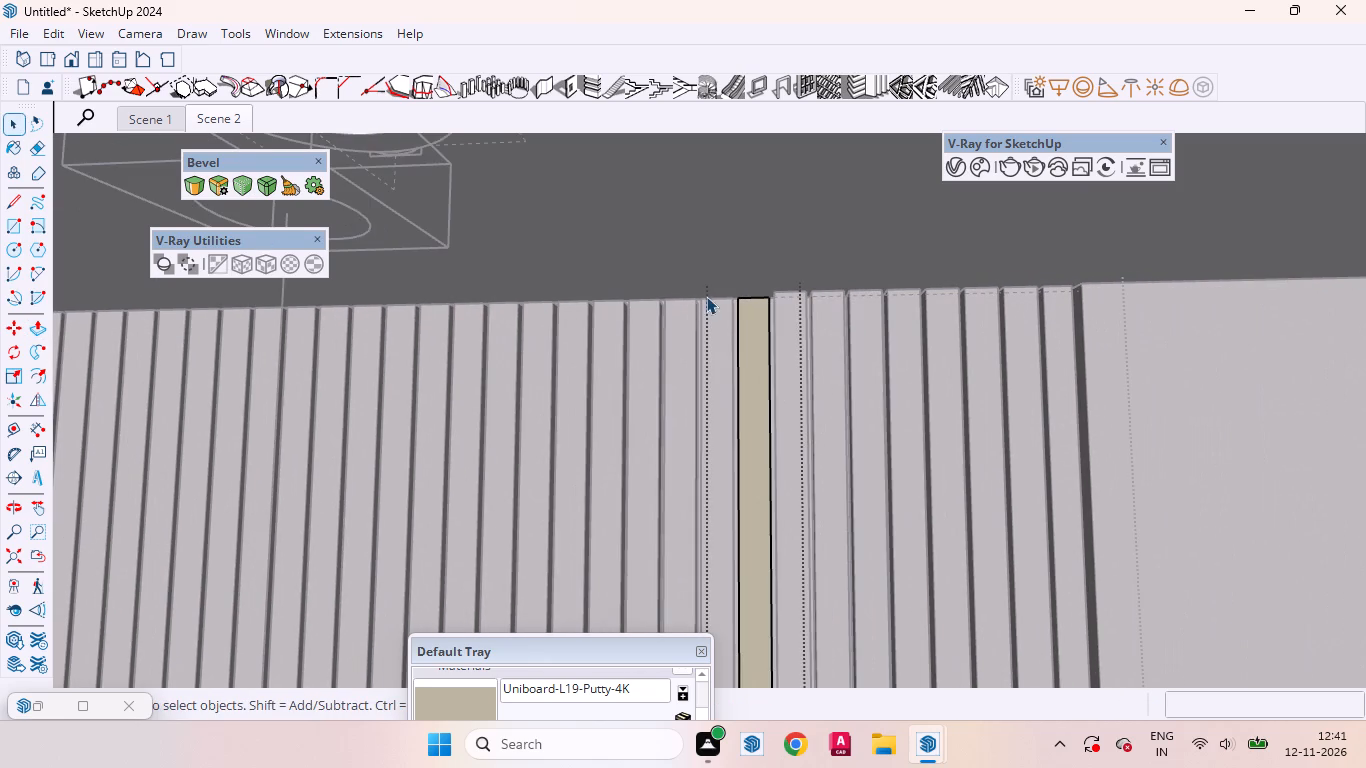
scroll(826, 318, up, 3)
double_click(793, 317)
click(789, 320)
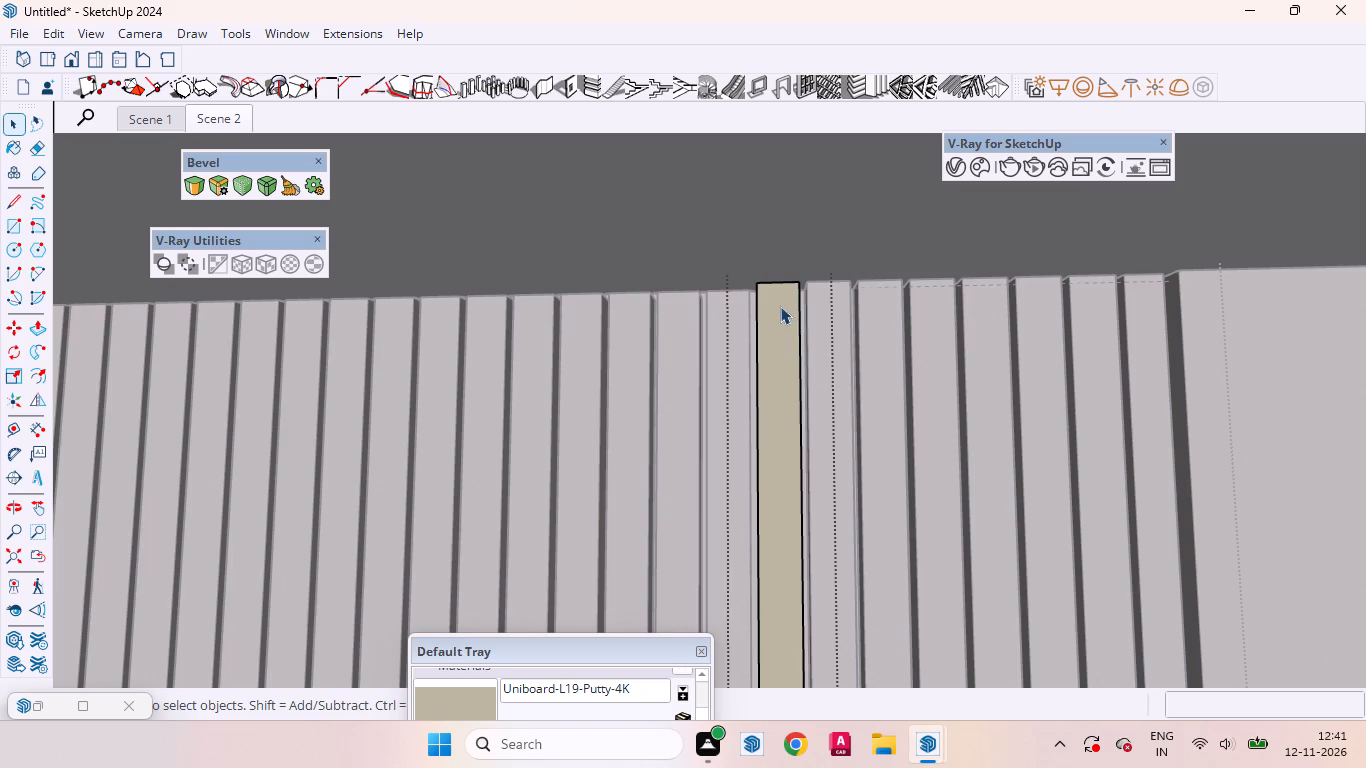
scroll(779, 304, up, 12)
click(8, 204)
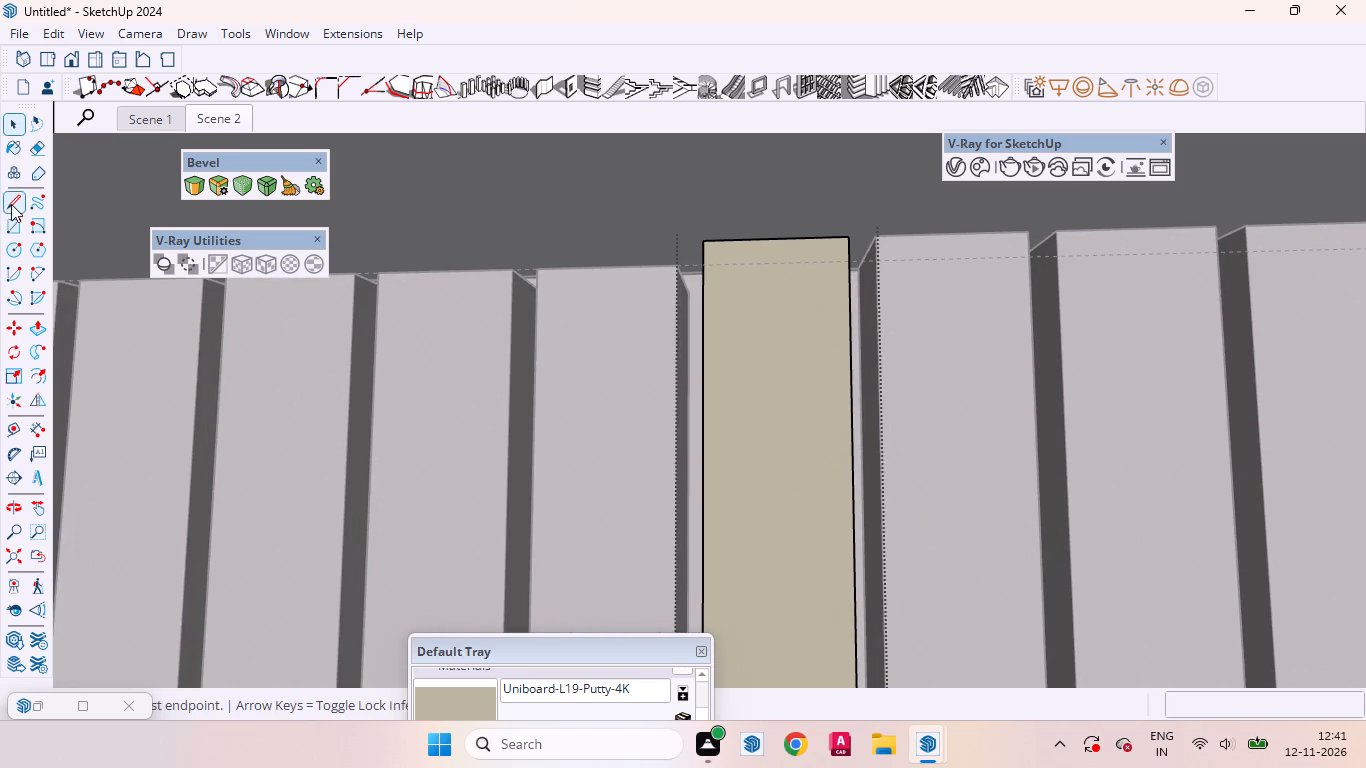
click(704, 264)
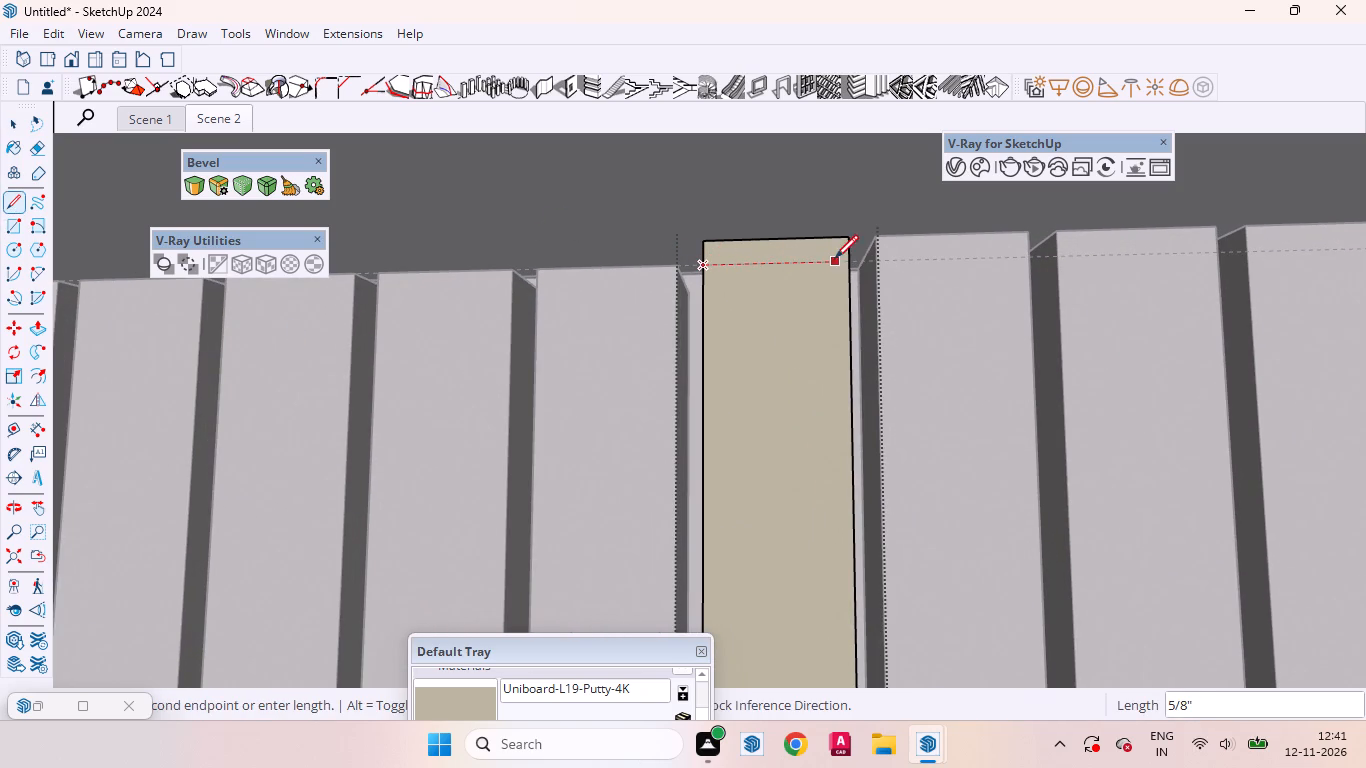
click(852, 261)
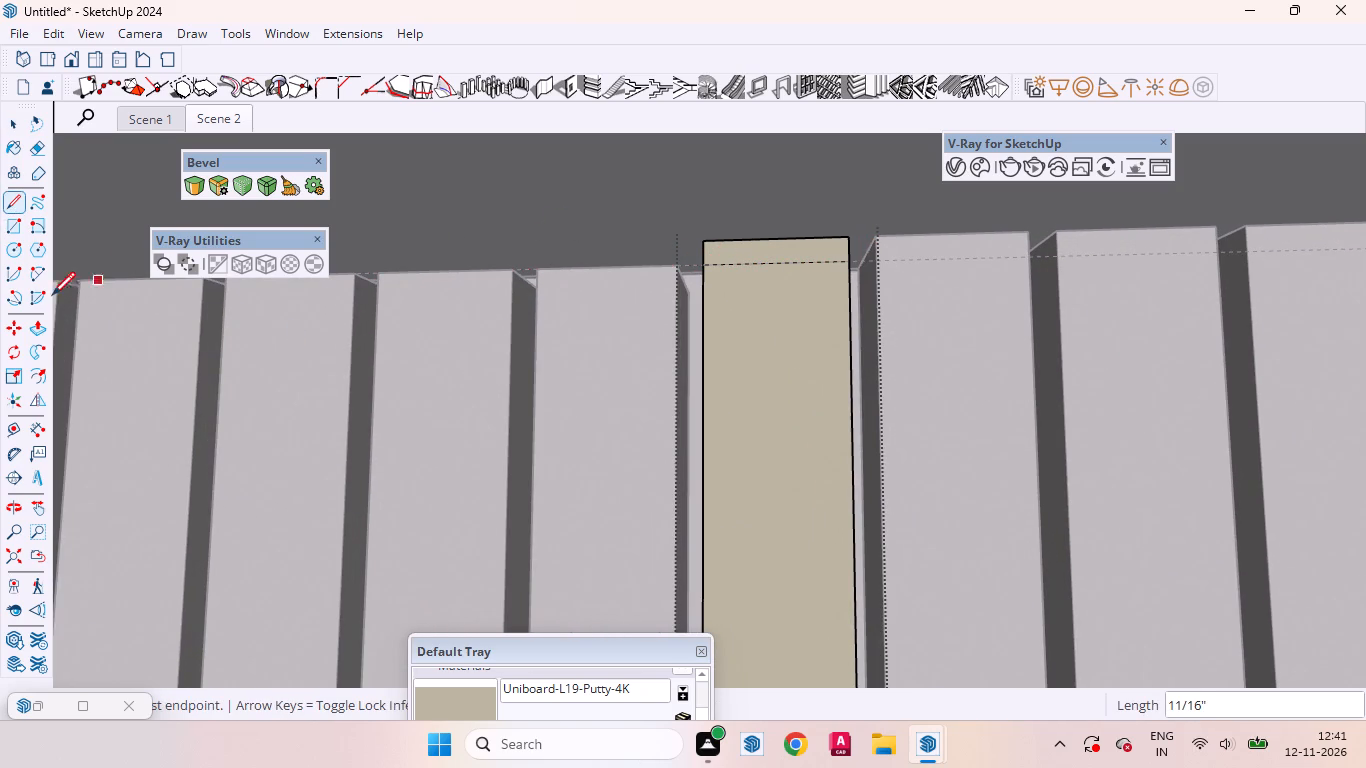
click(37, 335)
double_click(762, 243)
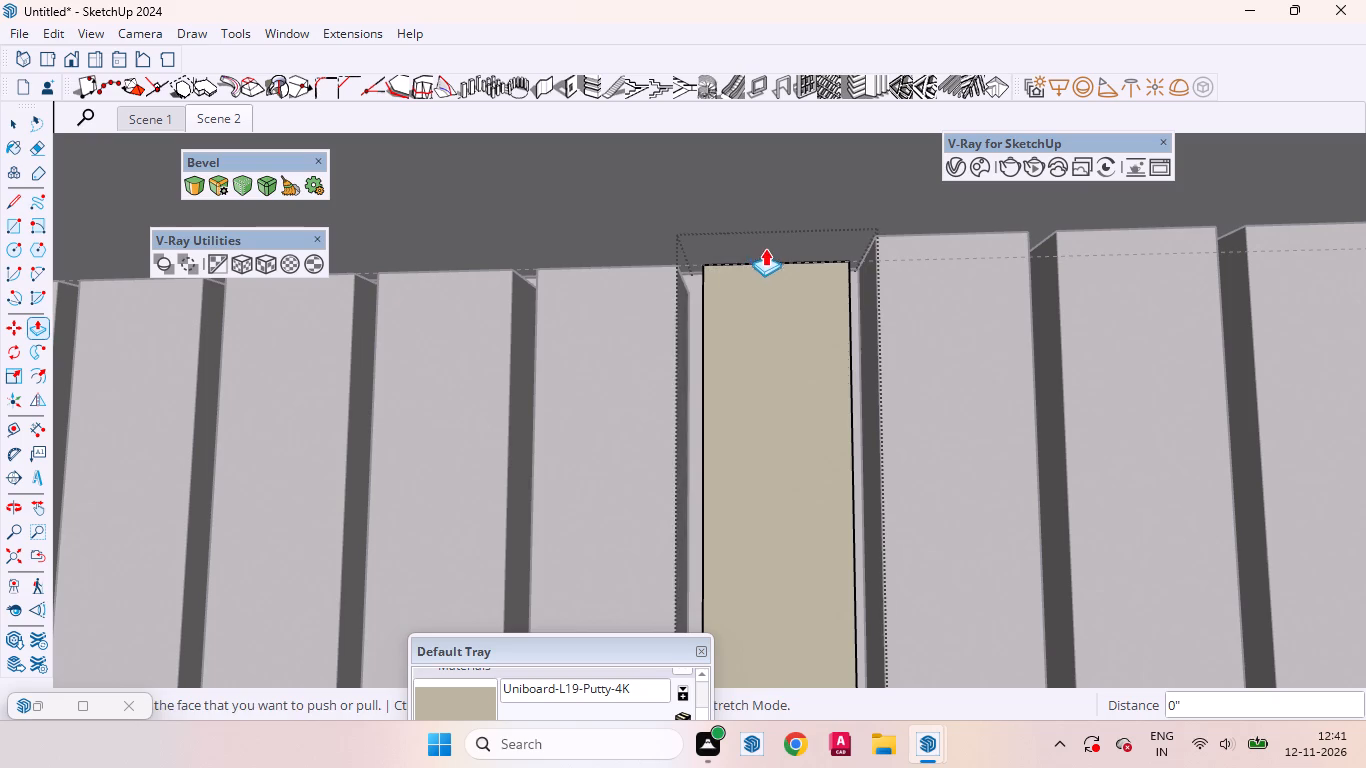
Open the twenty-sixth slat, draw an 11/16" line across its face along the guide, and push the top strip away.
click(11, 126)
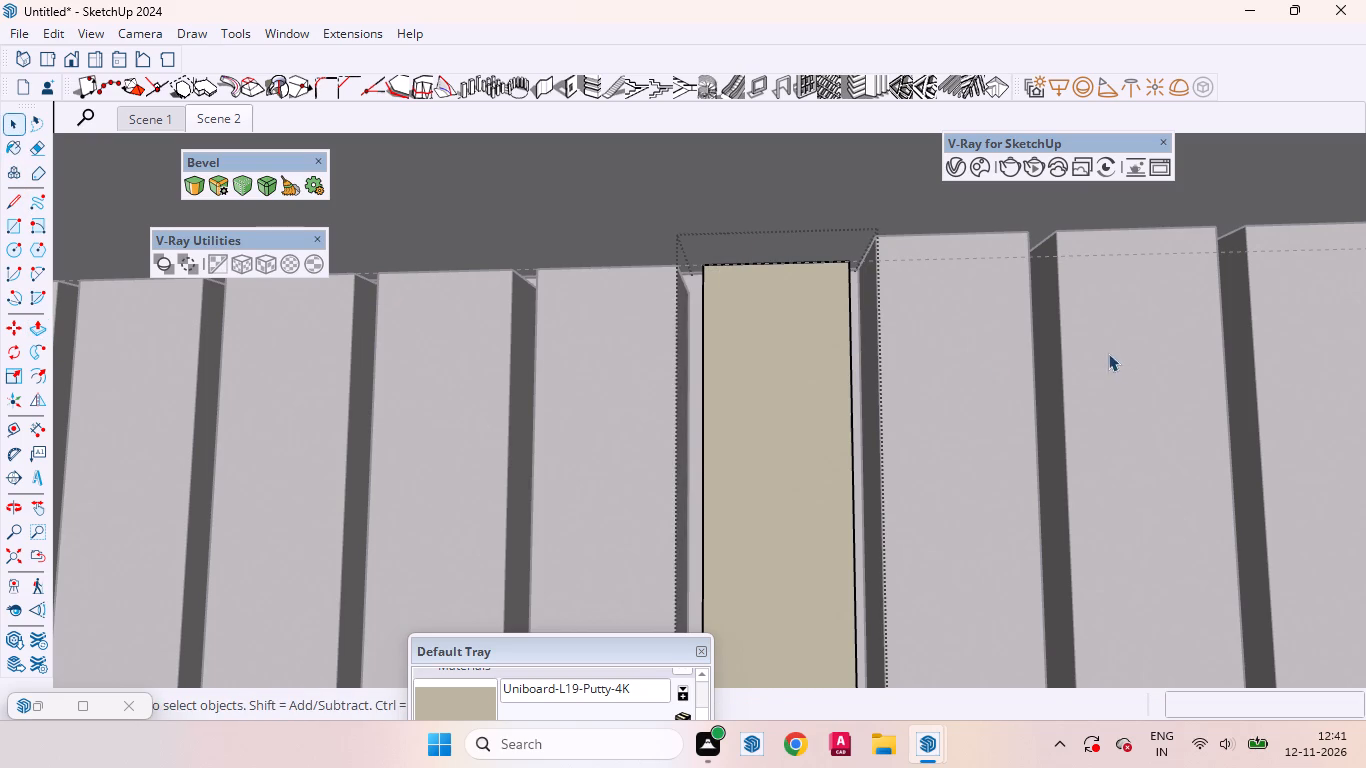
click(936, 365)
double_click(931, 367)
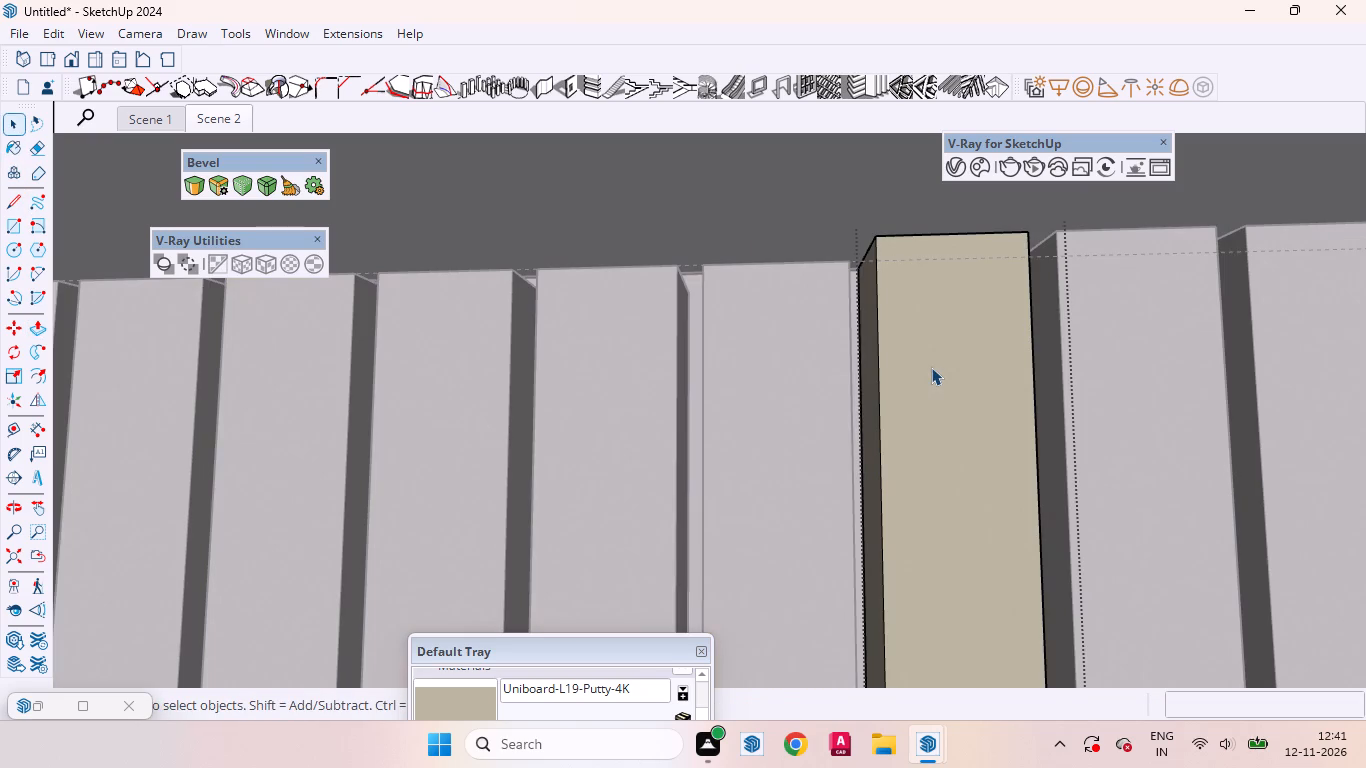
click(931, 367)
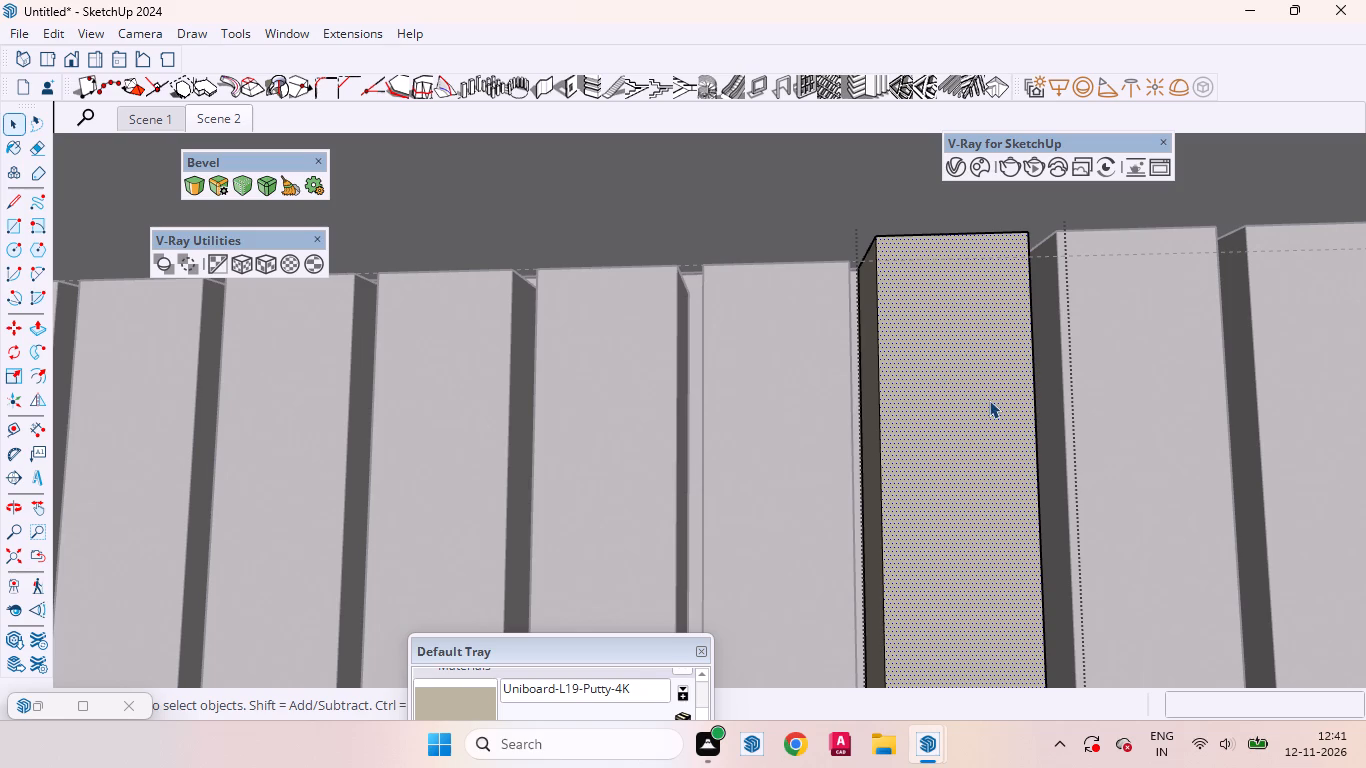
click(20, 195)
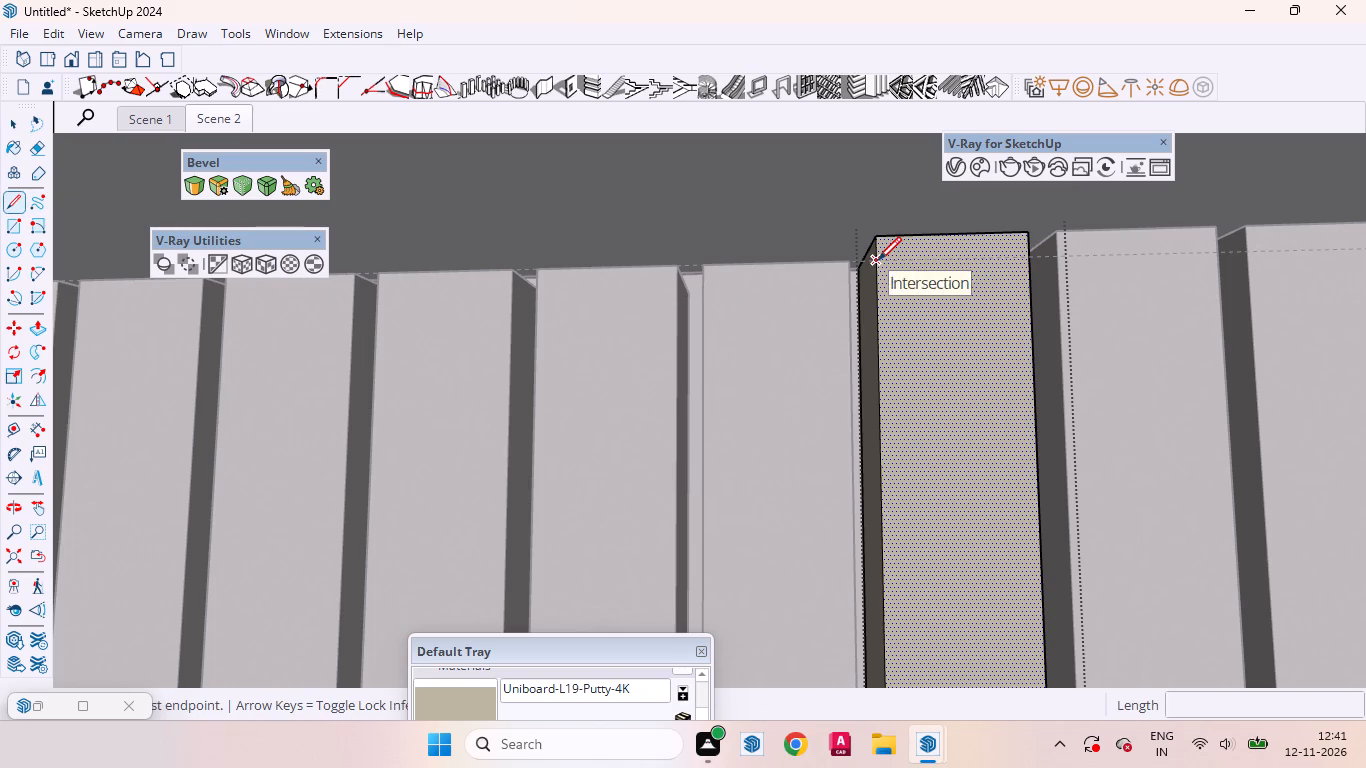
click(878, 260)
click(1030, 260)
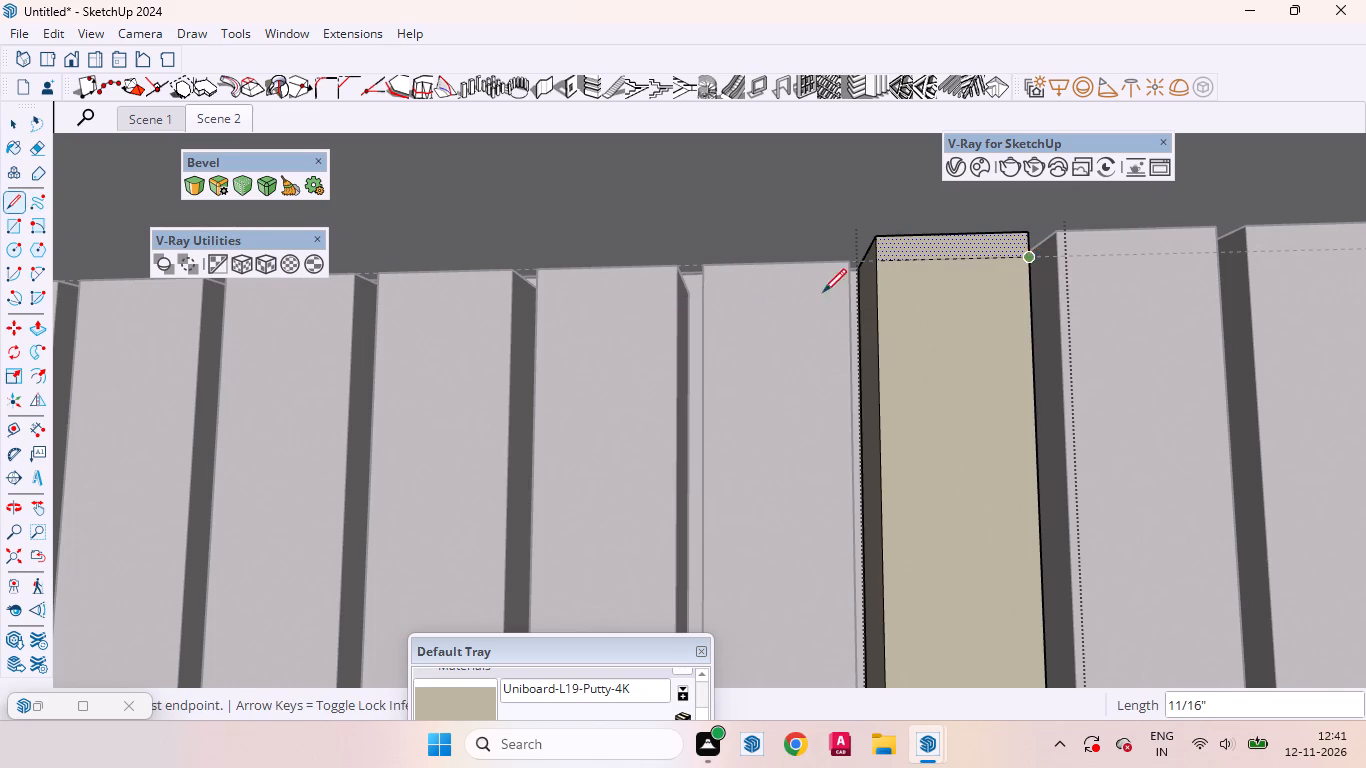
click(44, 321)
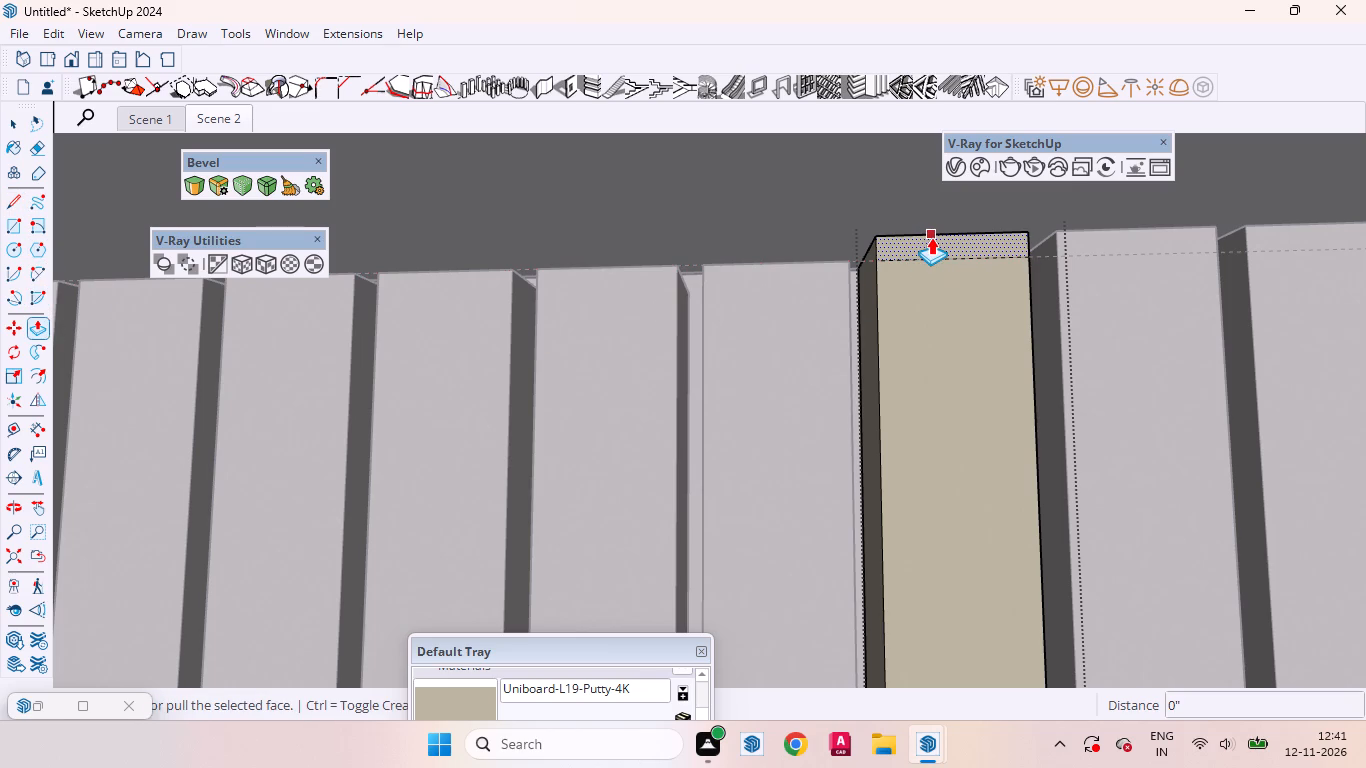
double_click(931, 237)
Open the twenty-seventh slat, draw an 11/16" line across its face along the guide, and push the top strip away.
click(13, 132)
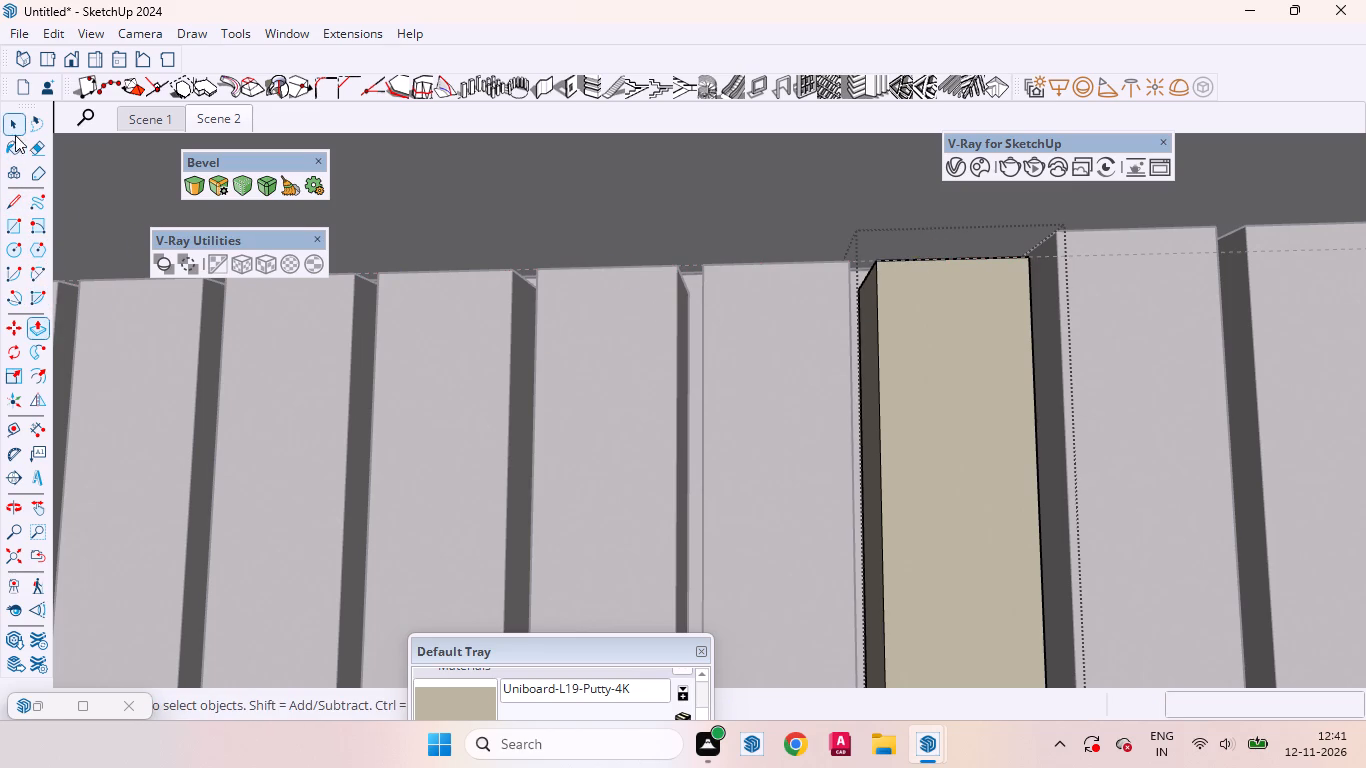
scroll(293, 358, down, 11)
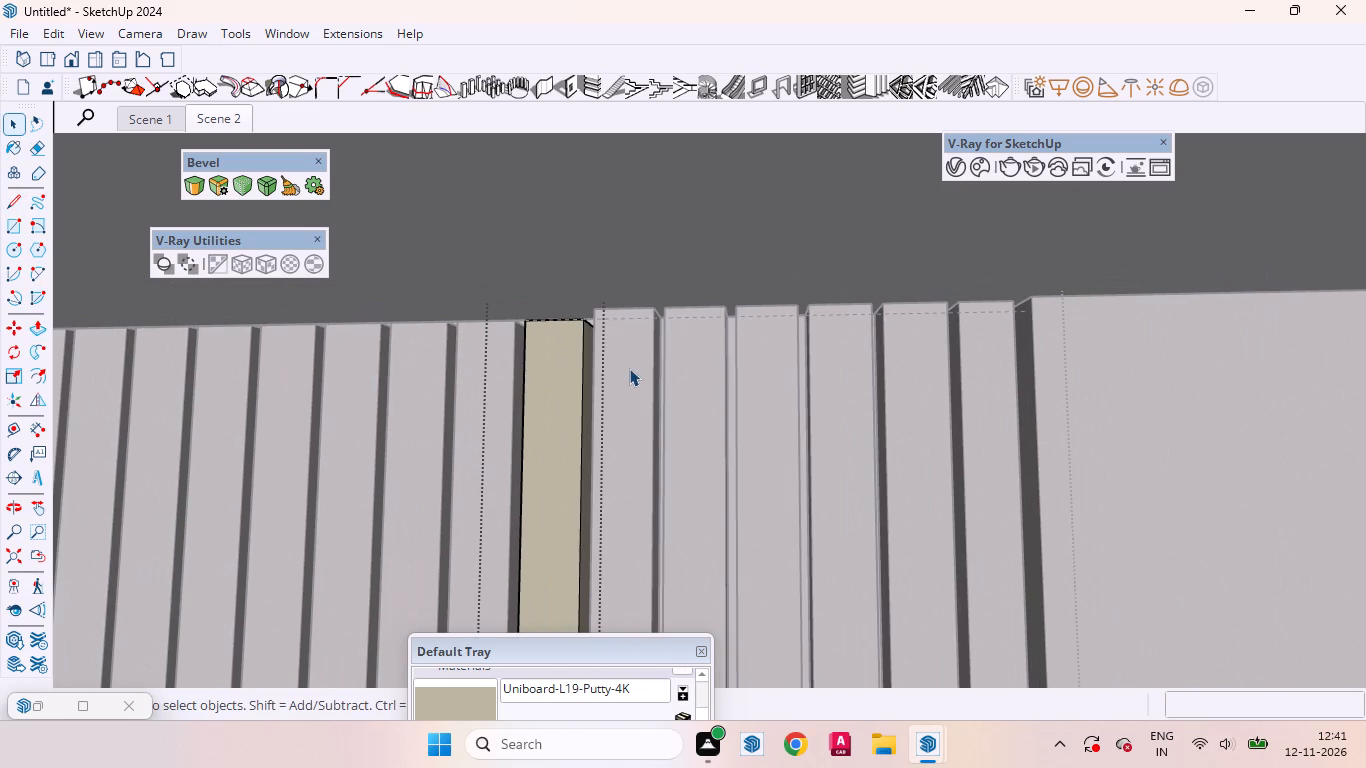
click(608, 360)
double_click(614, 359)
click(623, 371)
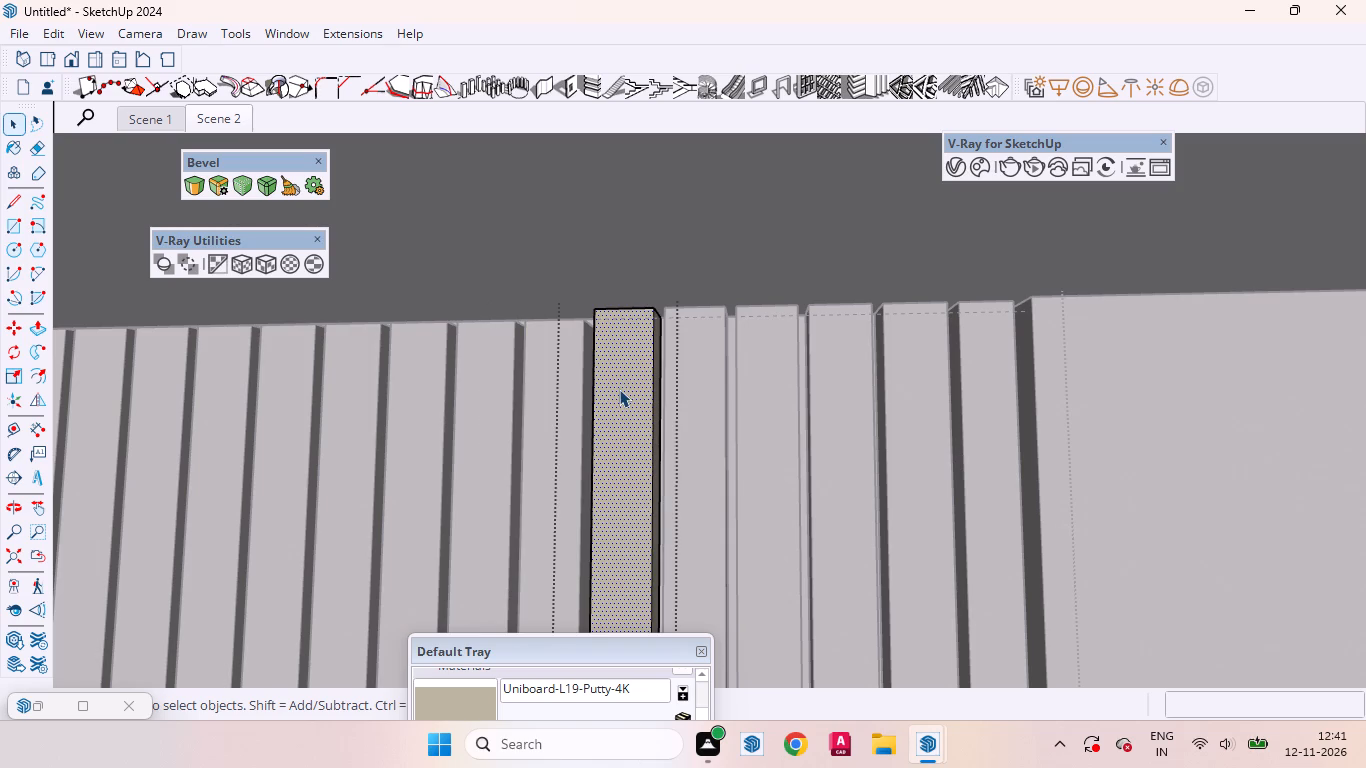
scroll(624, 343, up, 6)
key(l)
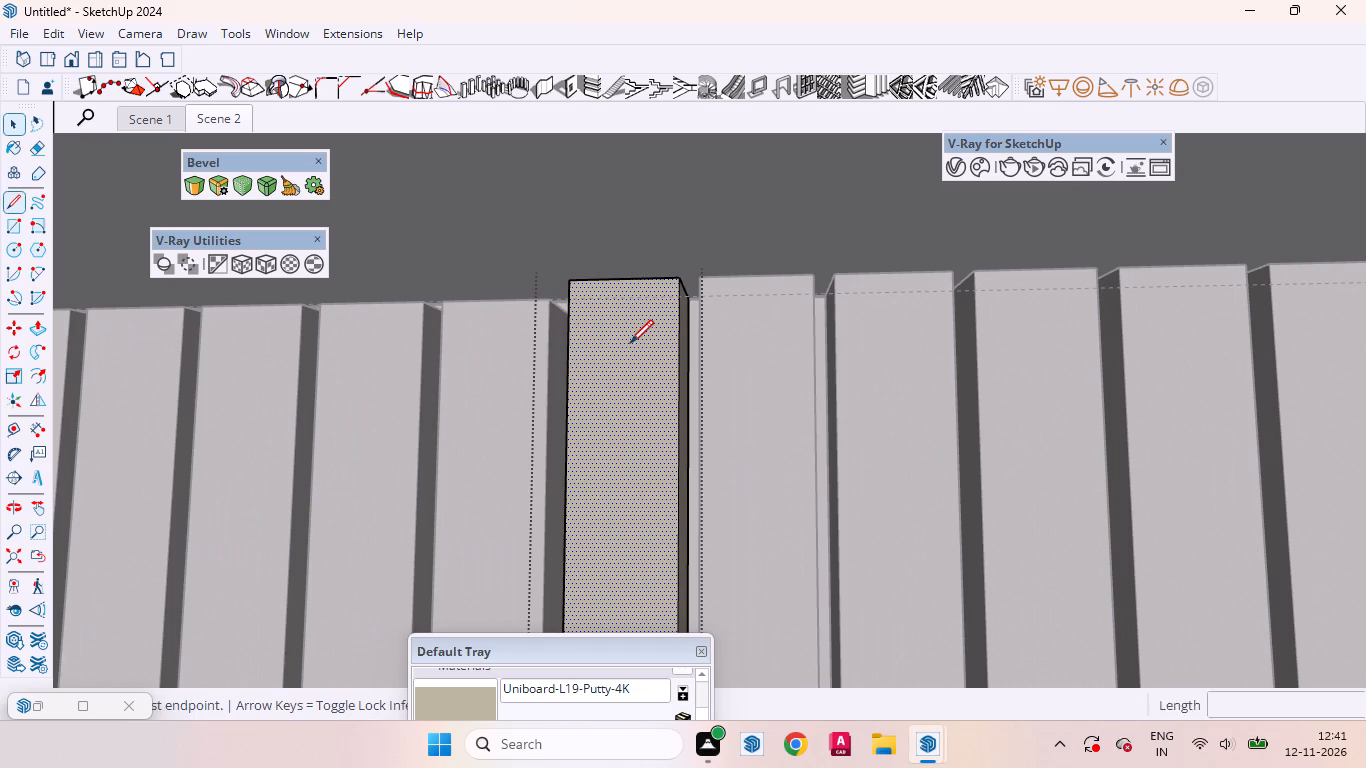
click(570, 300)
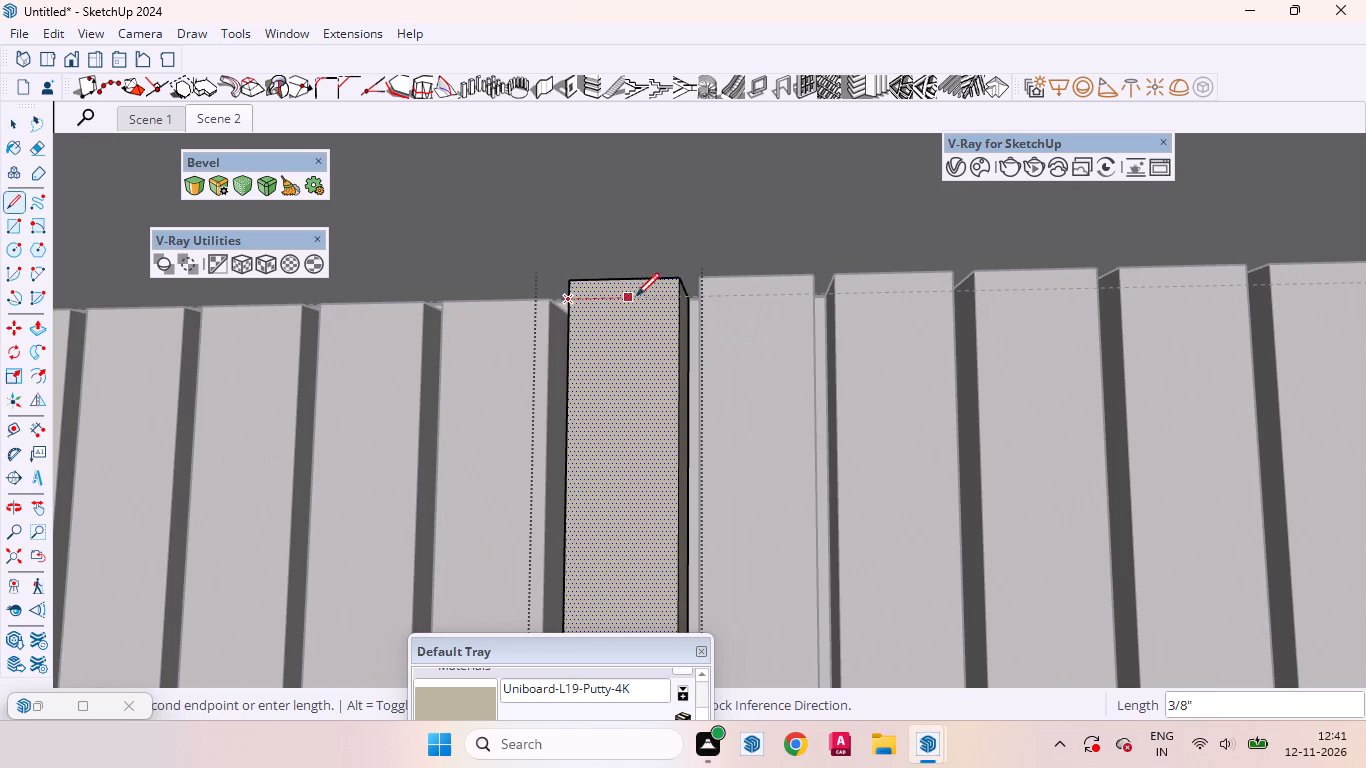
click(677, 299)
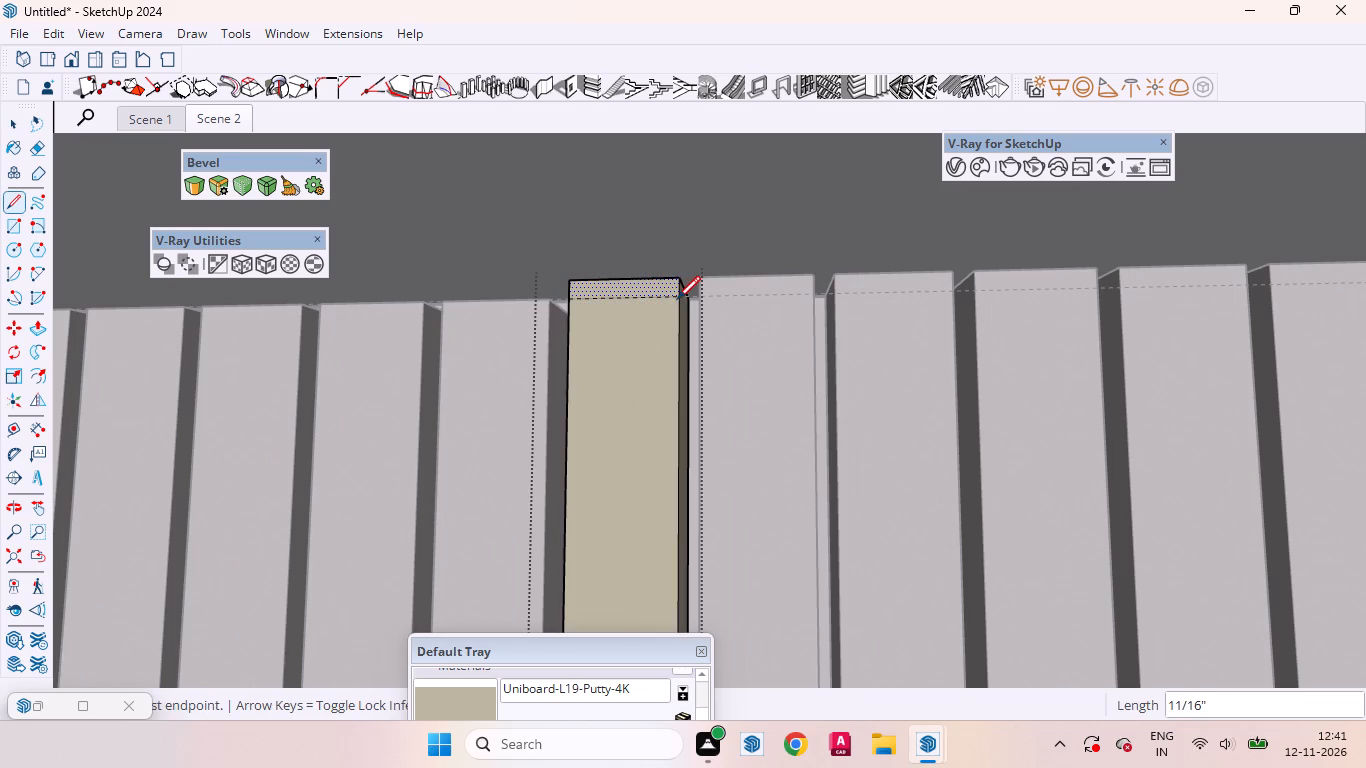
click(37, 333)
double_click(627, 282)
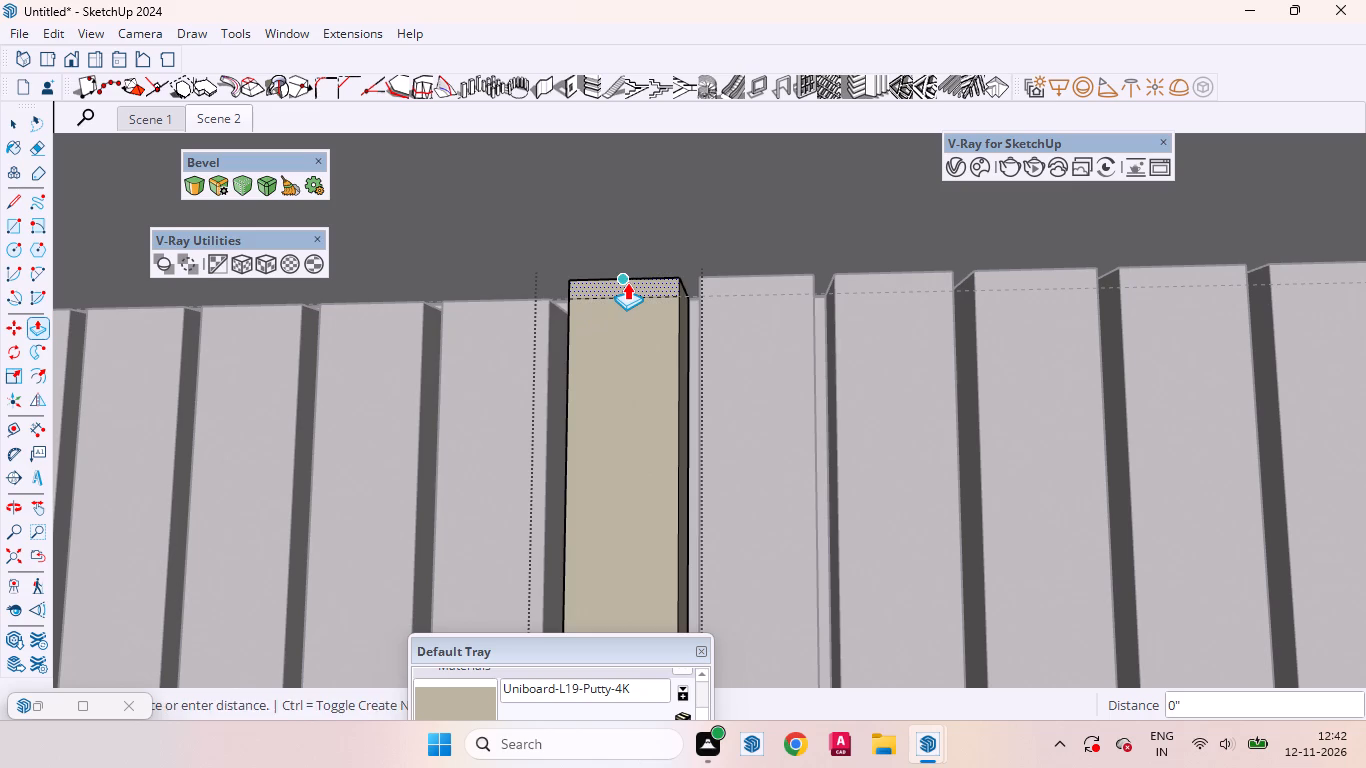
Open the twenty-eighth slat, draw an 11/16" line across its face along the guide, and push the top strip away.
click(9, 127)
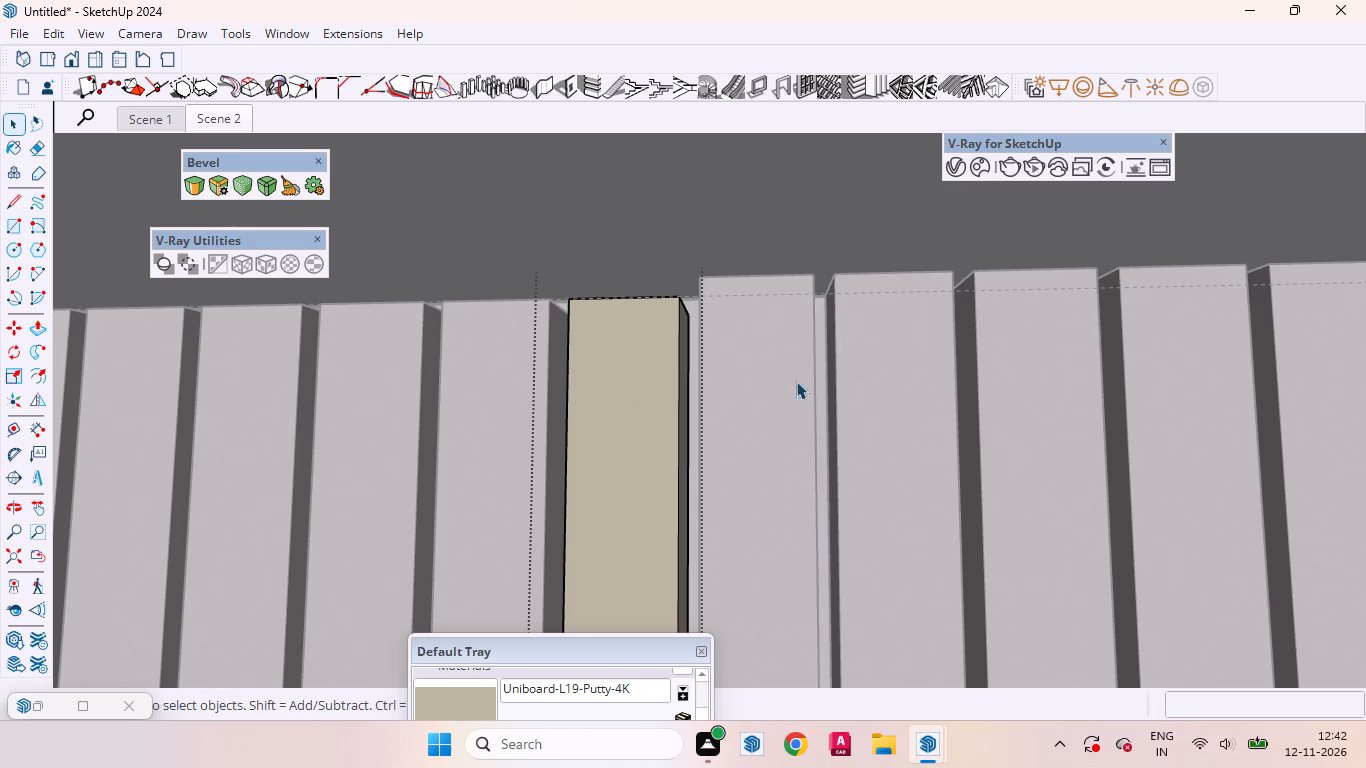
click(740, 389)
double_click(753, 391)
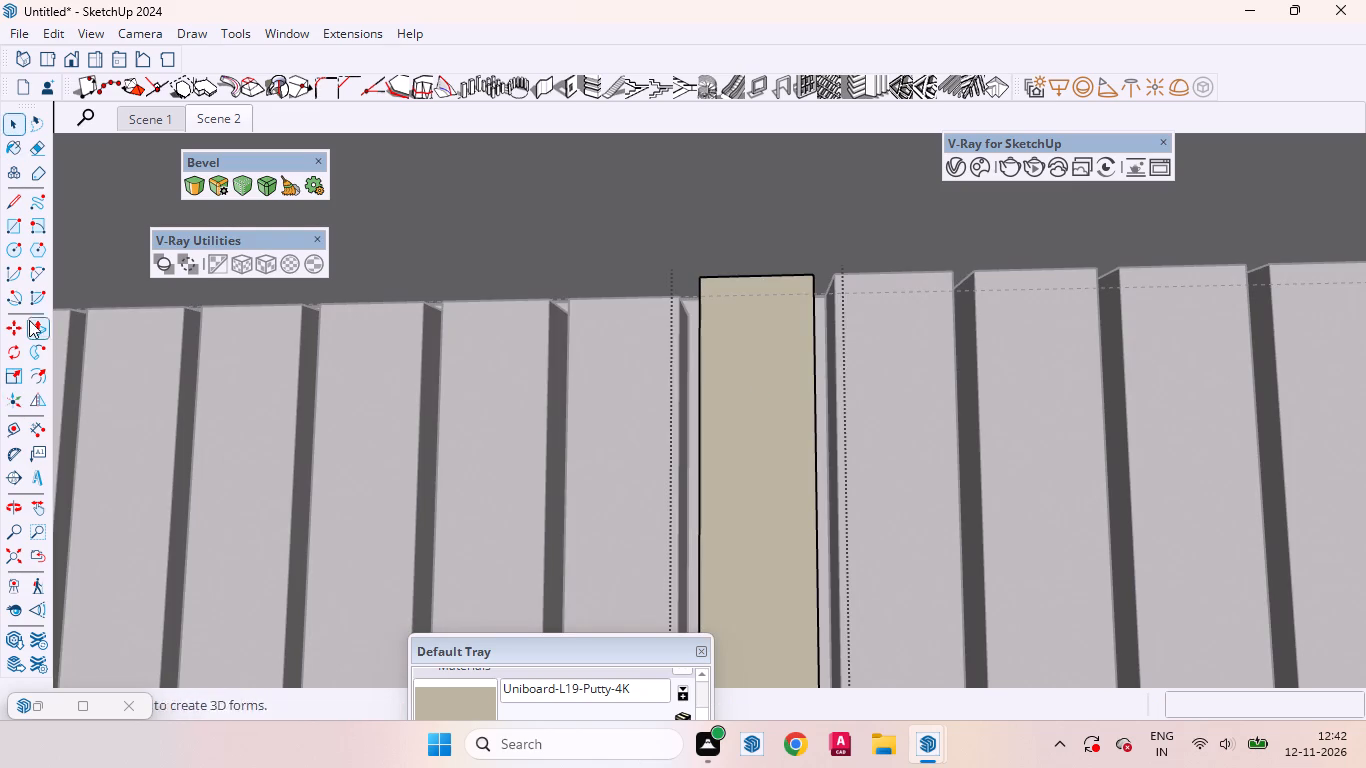
click(14, 205)
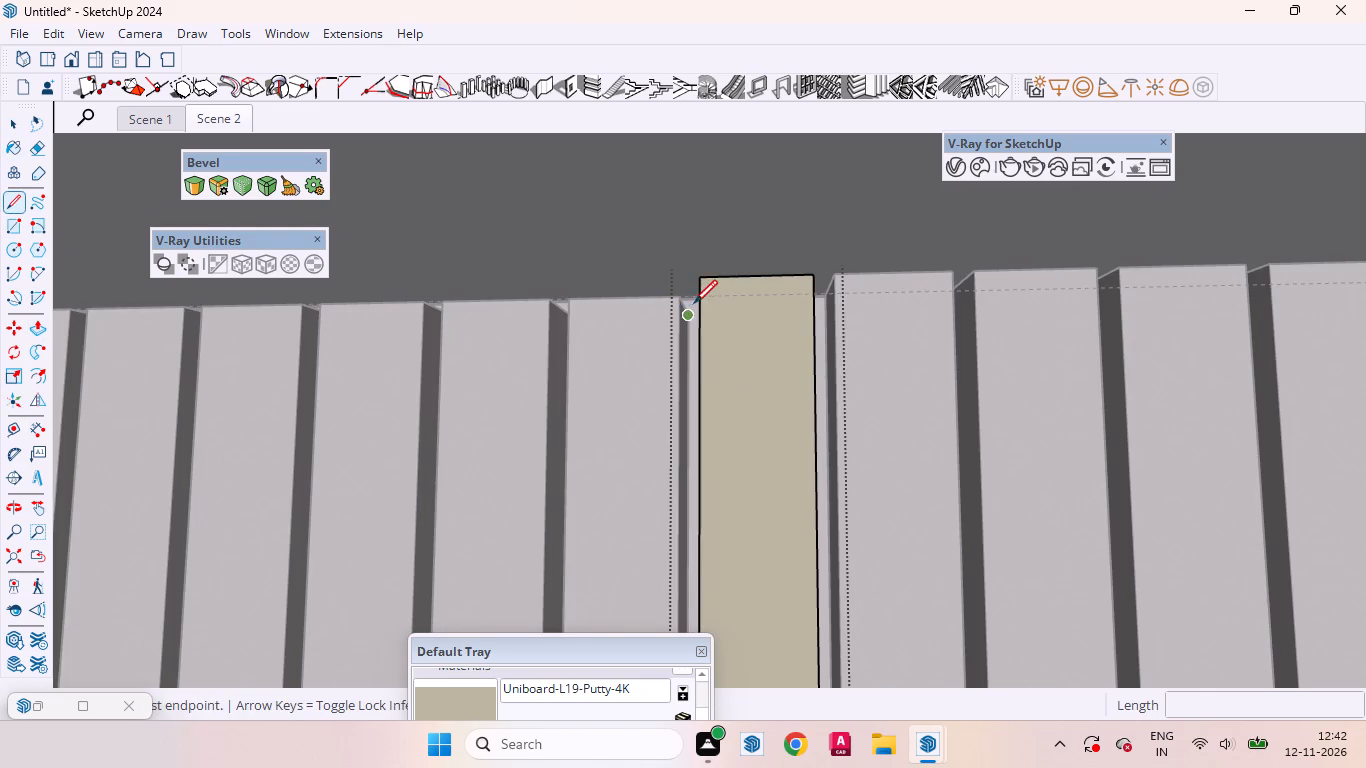
click(702, 299)
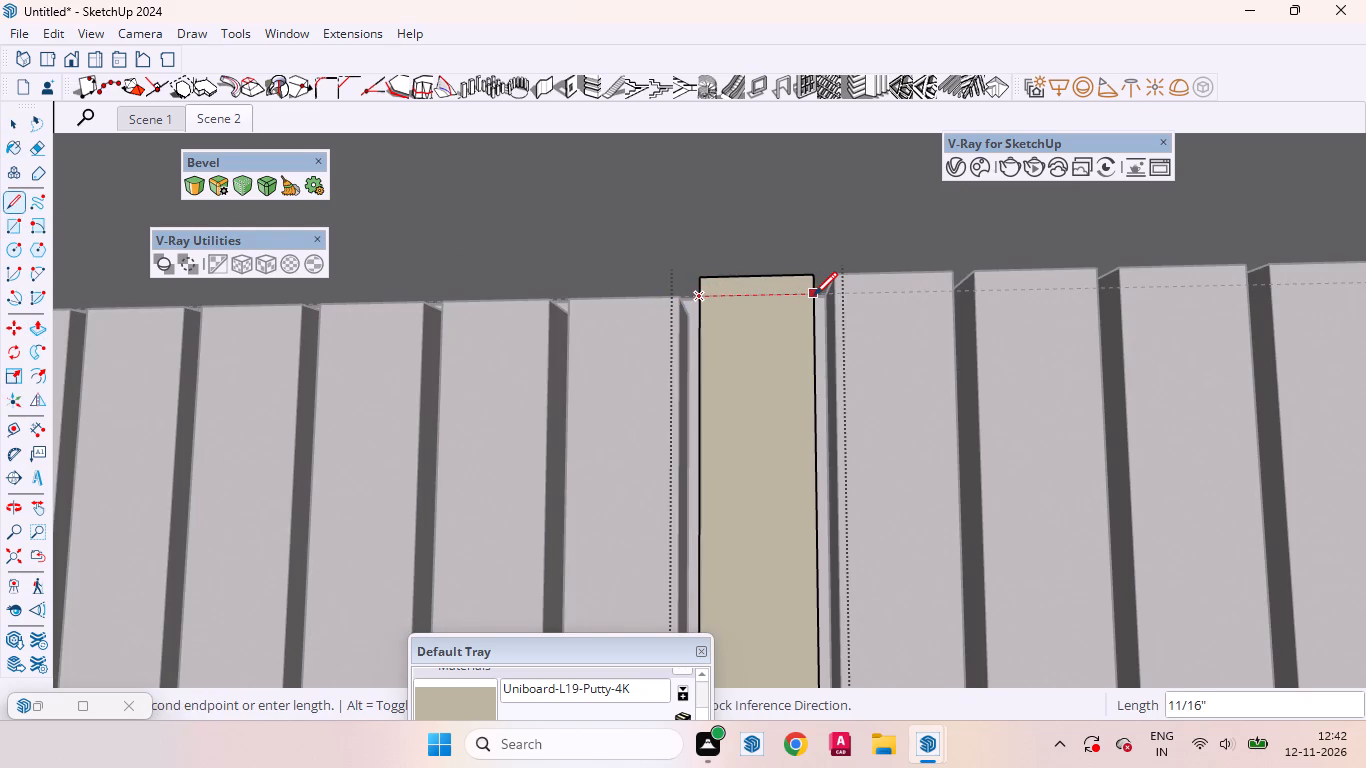
click(814, 295)
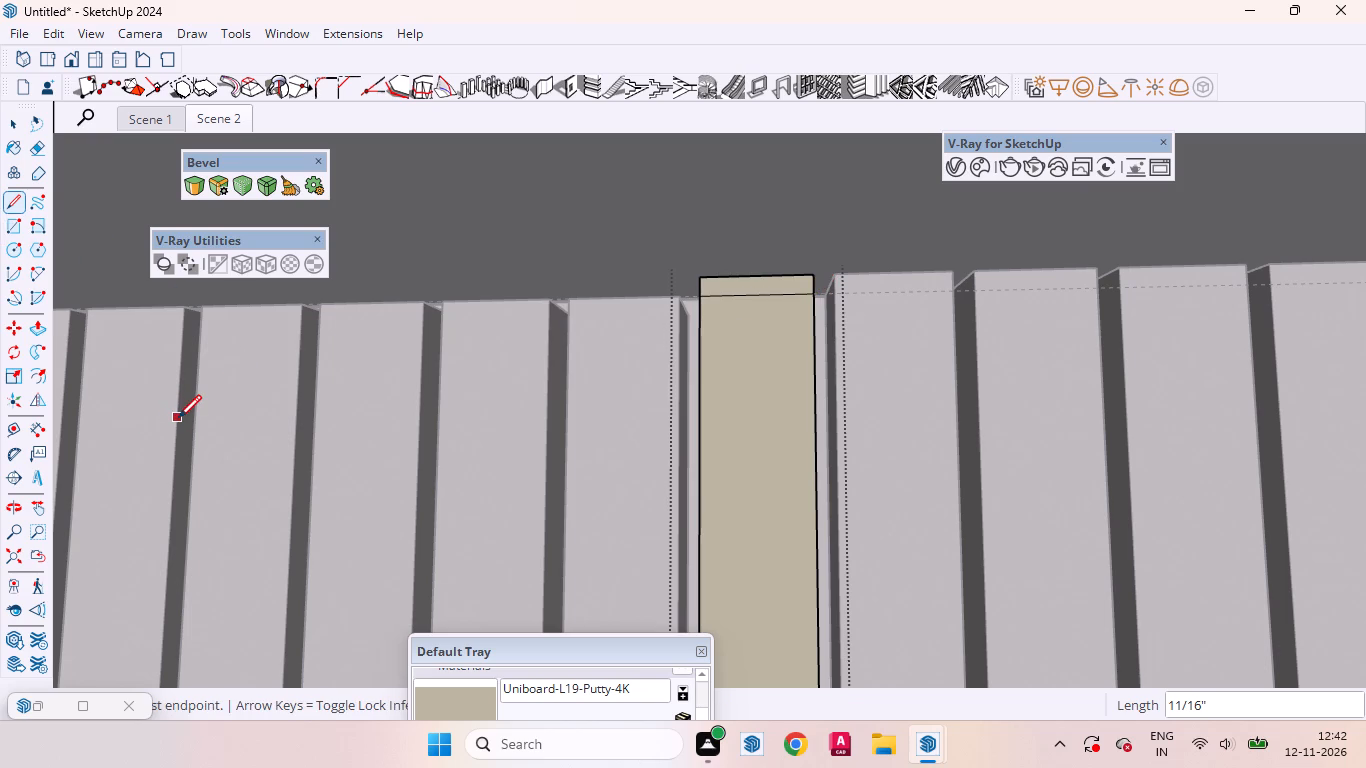
click(40, 330)
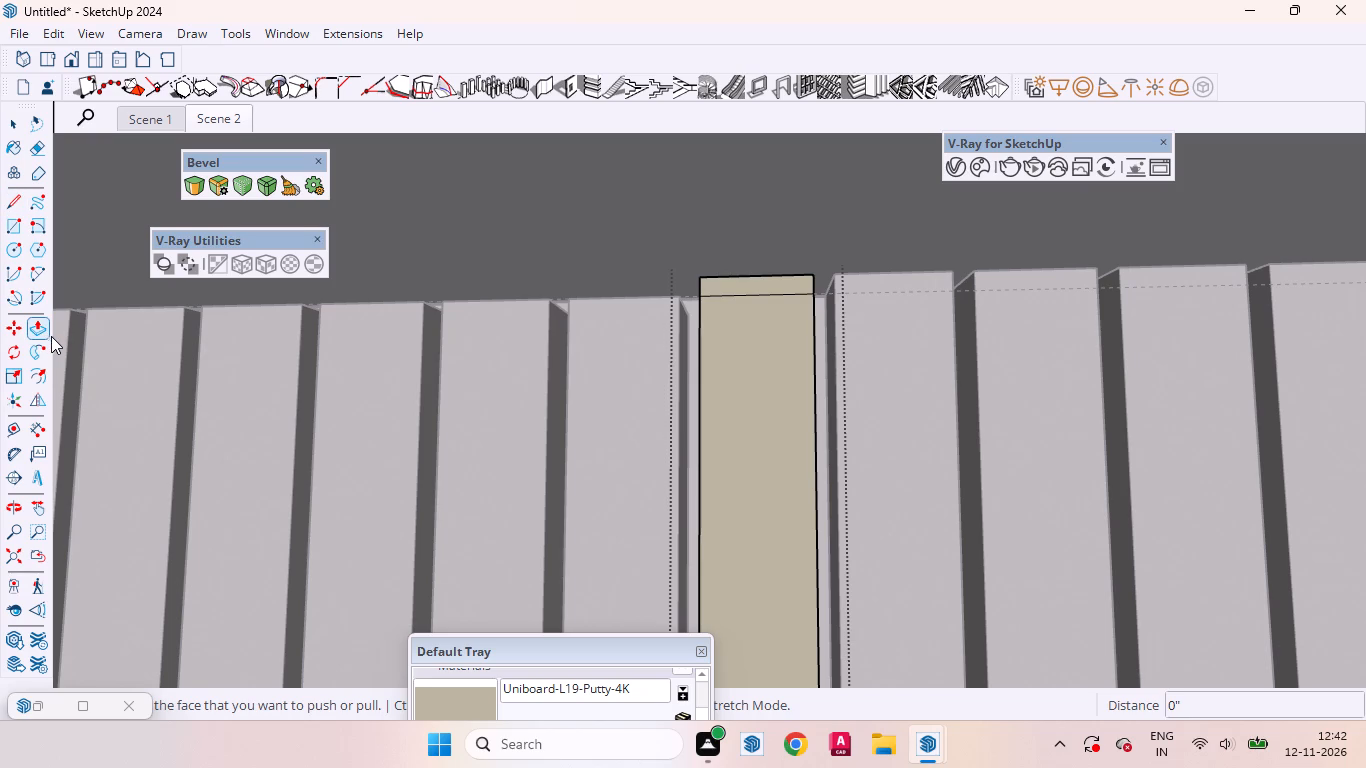
scroll(771, 276, up, 2)
double_click(760, 277)
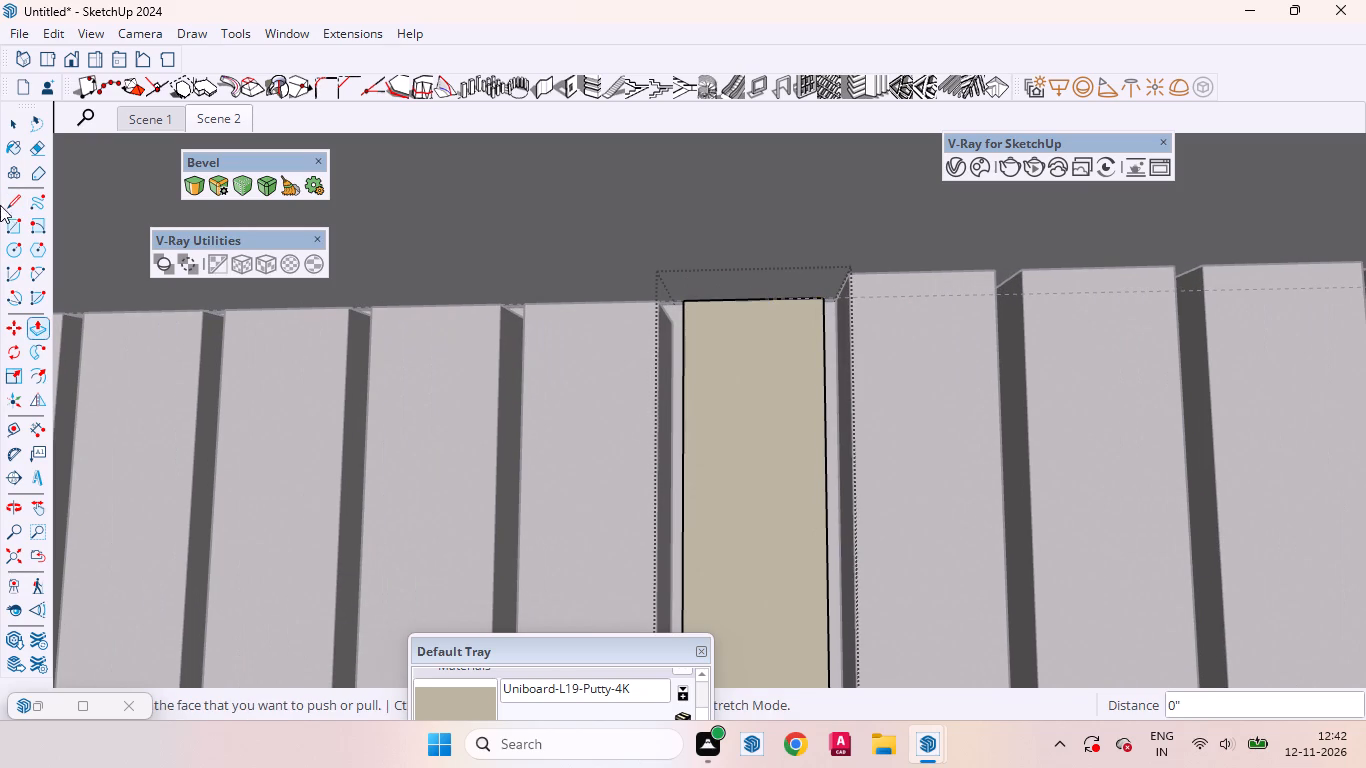
Open the twenty-ninth slat, draw an 11/16" line across its face along the guide, and push the top strip away.
click(13, 126)
scroll(742, 394, down, 4)
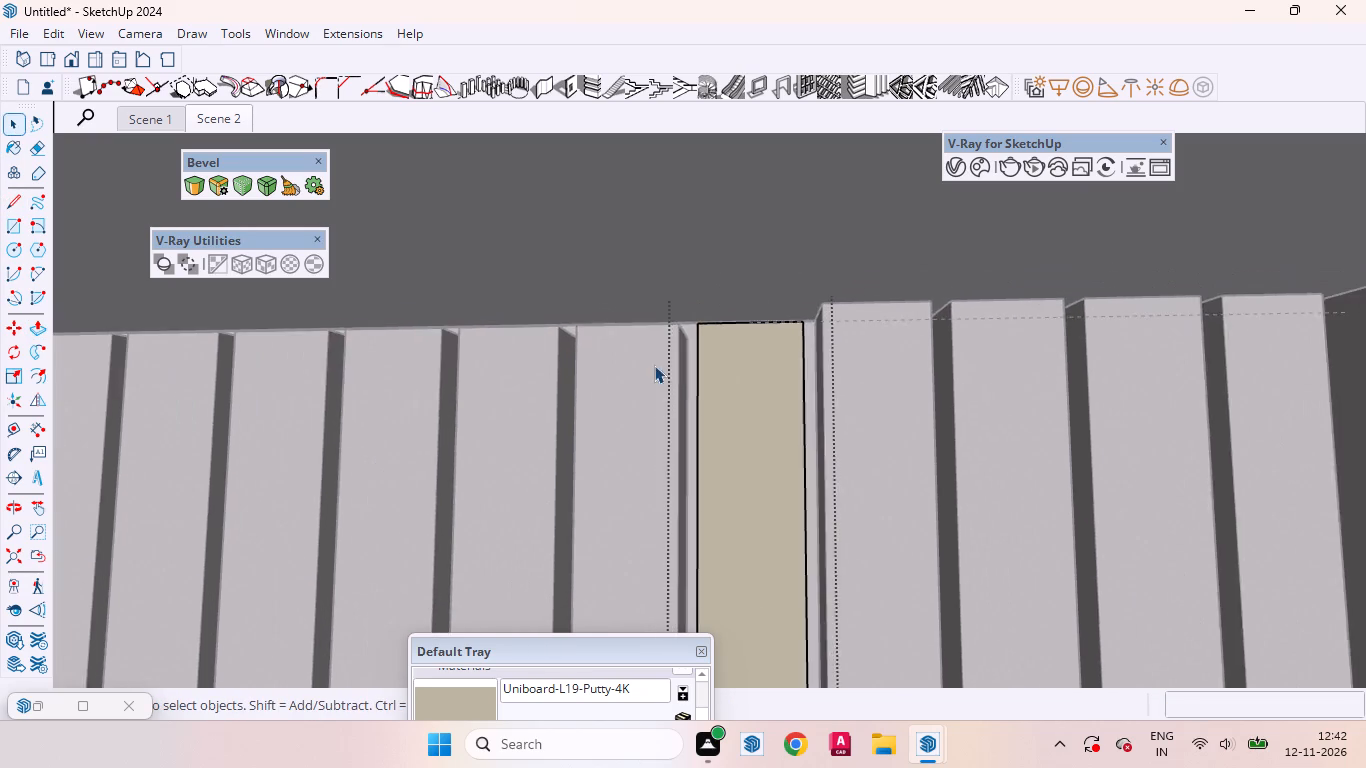
scroll(654, 365, down, 7)
click(766, 390)
double_click(765, 390)
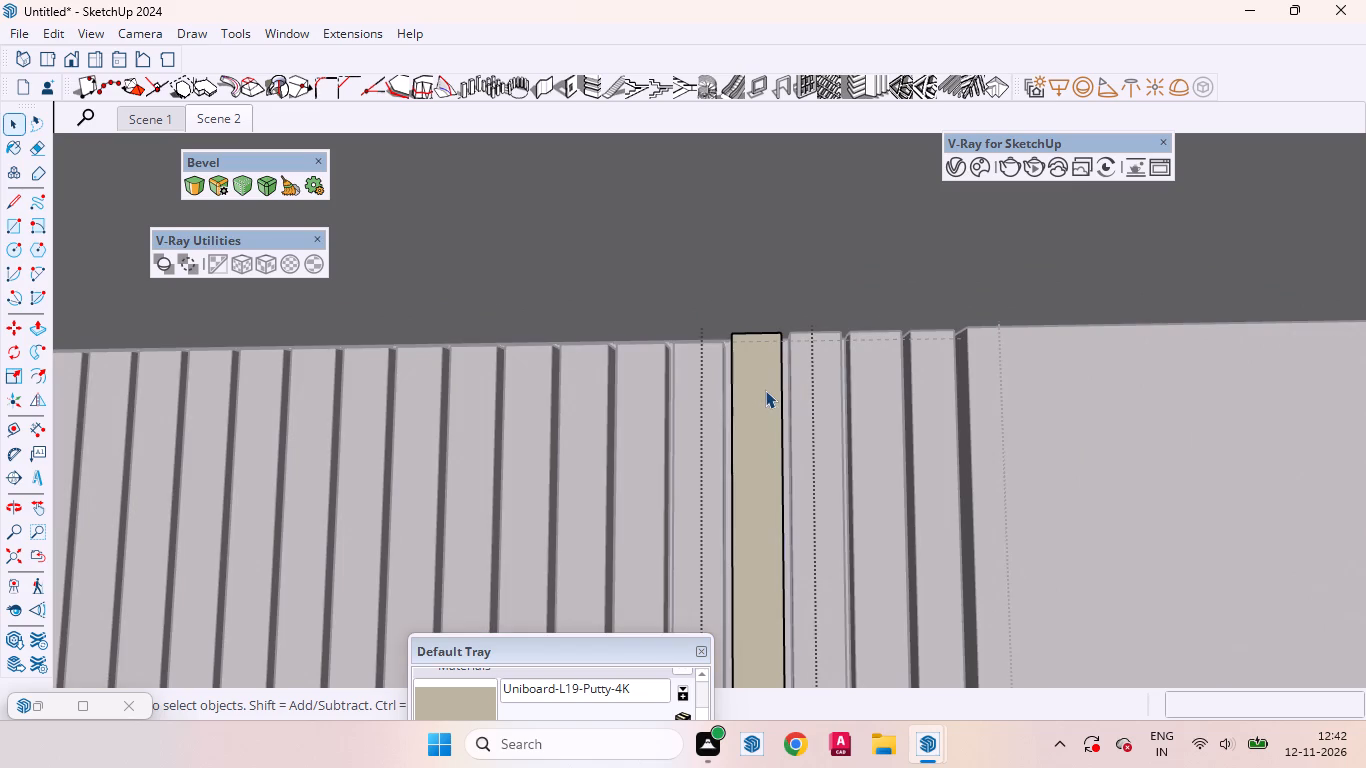
click(17, 199)
scroll(784, 348, up, 8)
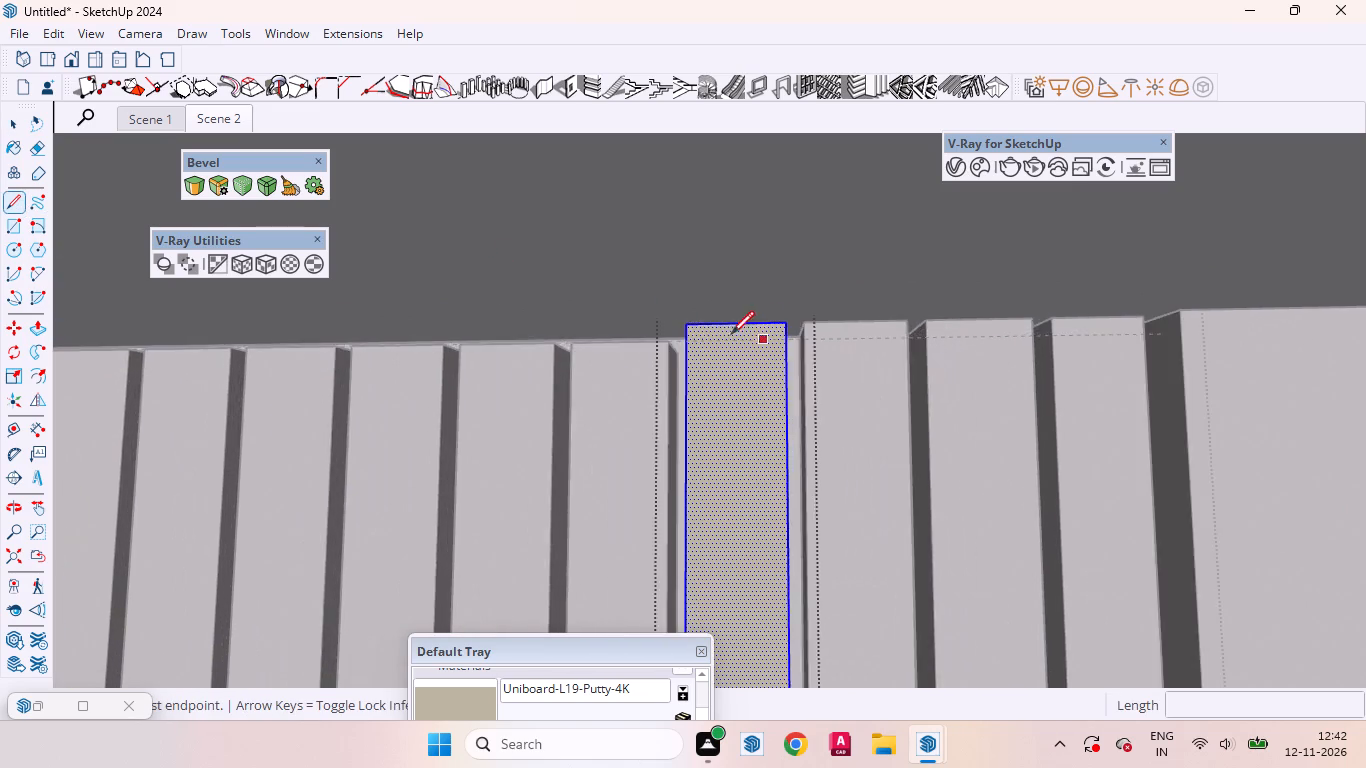
scroll(731, 334, up, 7)
click(650, 350)
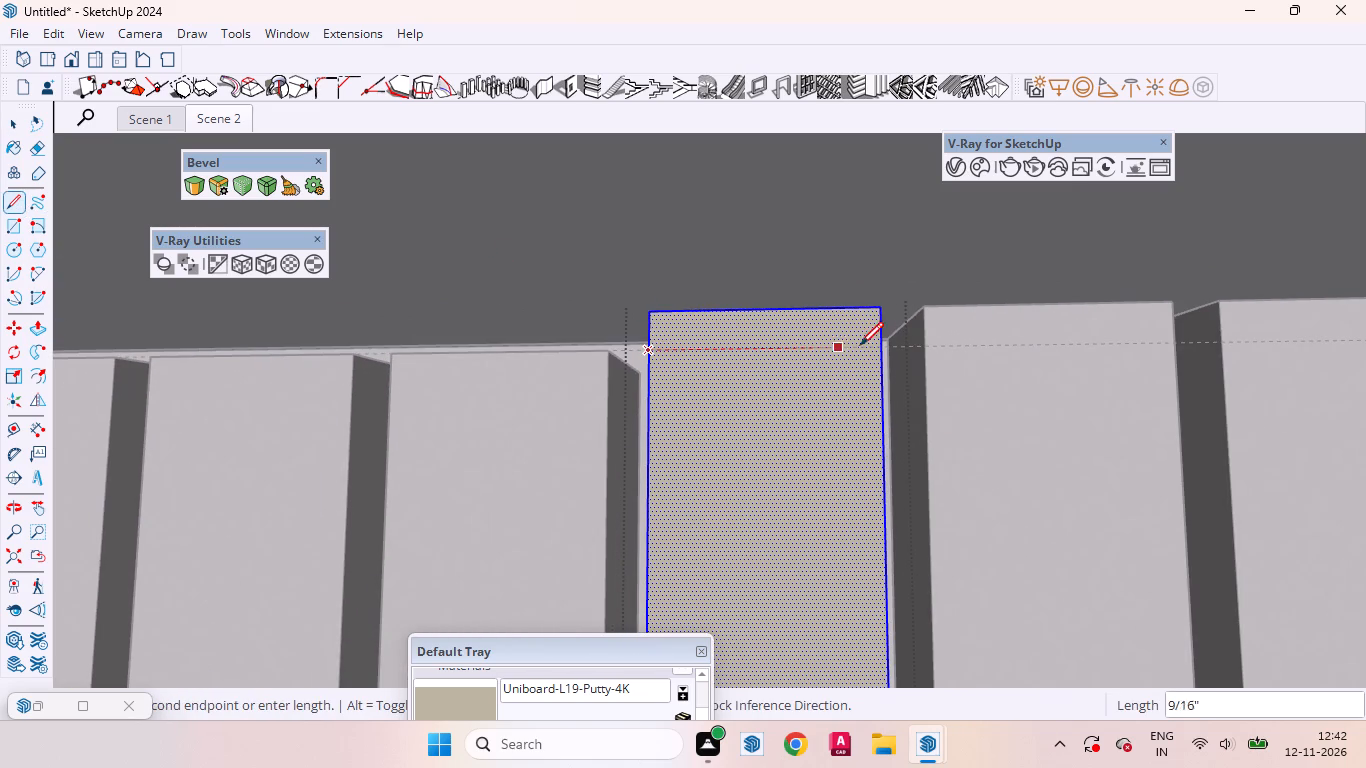
click(883, 345)
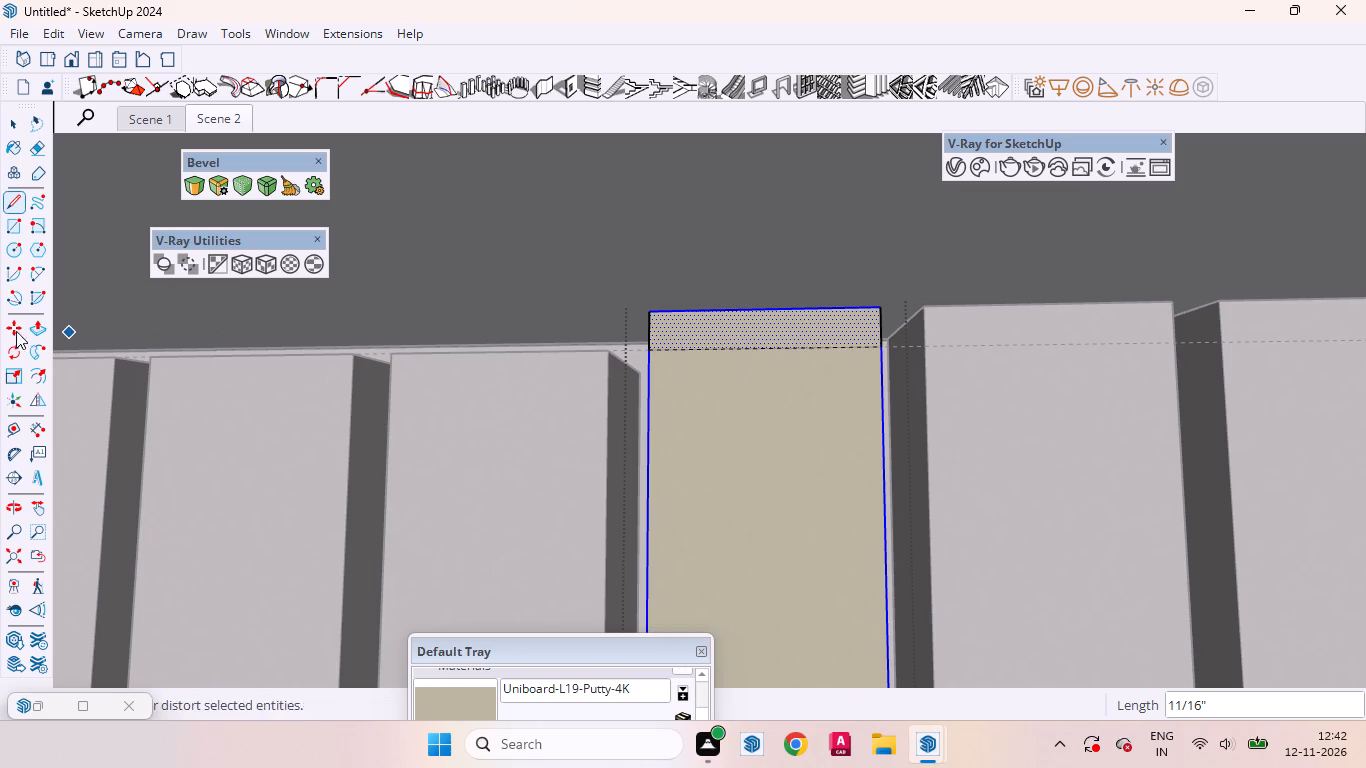
click(35, 331)
double_click(786, 330)
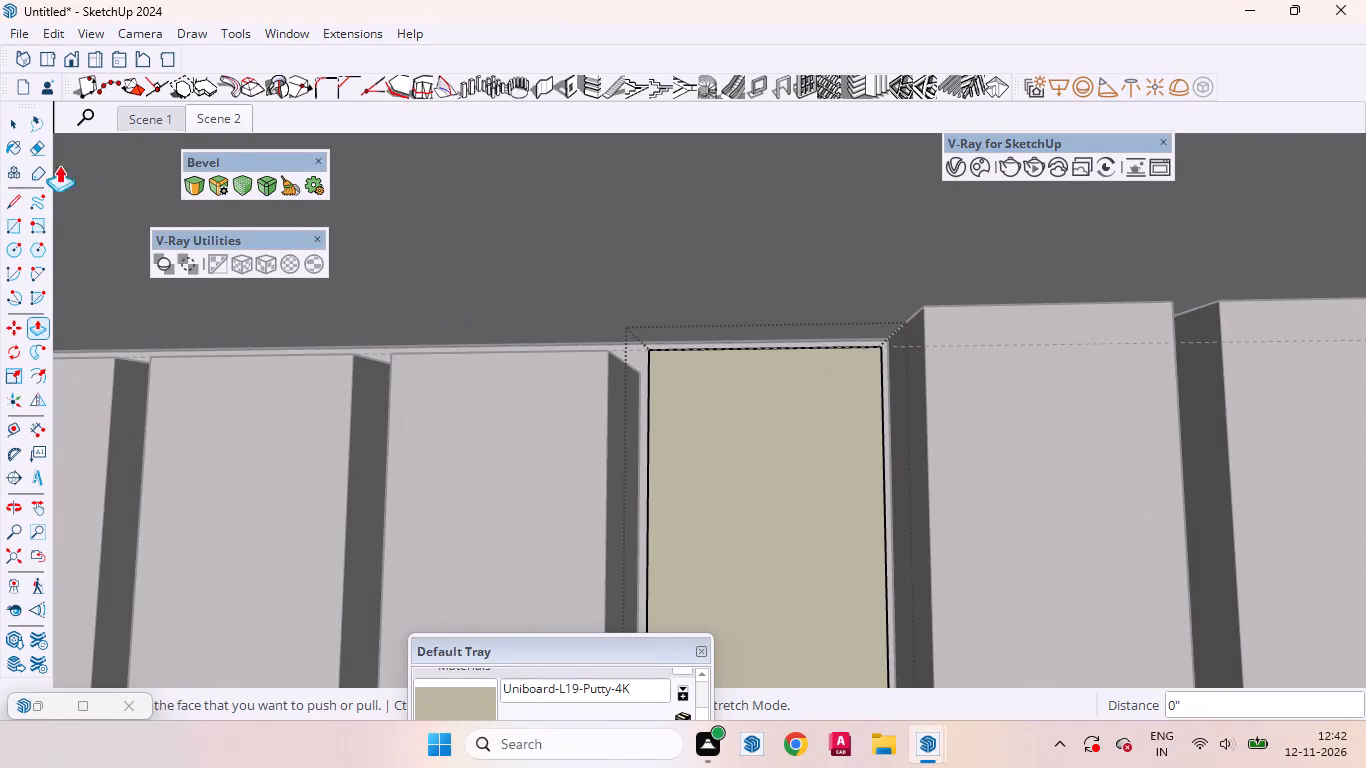
Open the thirtieth slat, draw an 11/16" line across its face along the guide, and push the top strip away.
drag(3, 117, 59, 140)
scroll(877, 403, down, 8)
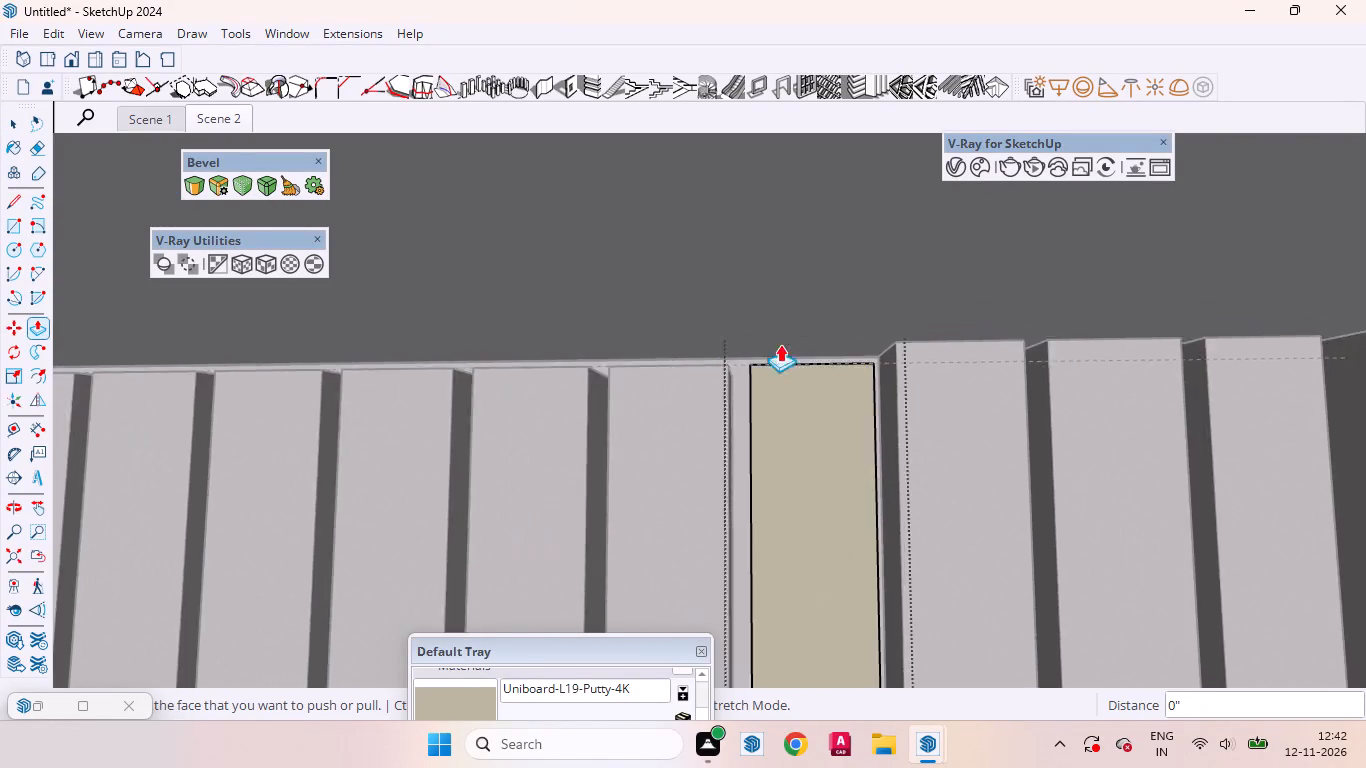
scroll(780, 344, down, 5)
scroll(628, 302, up, 1)
scroll(628, 302, down, 10)
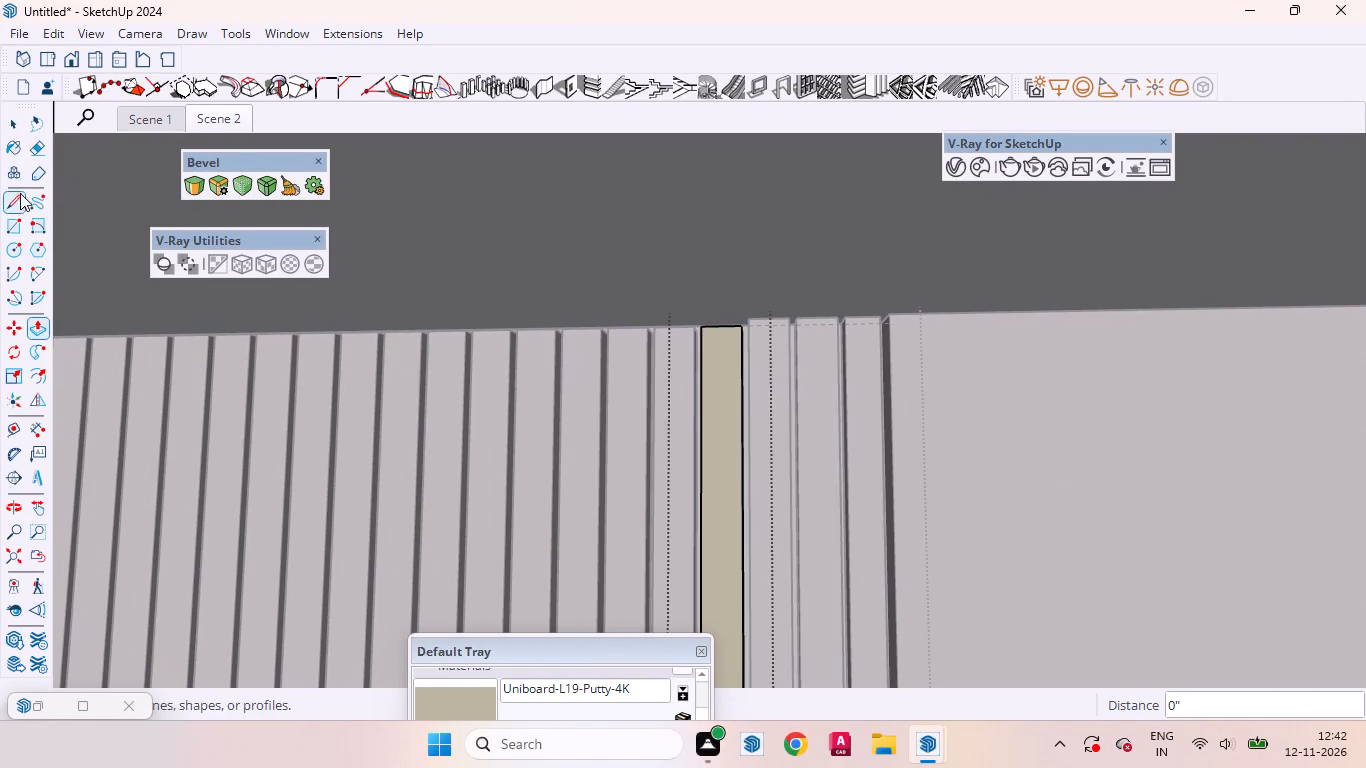
click(18, 122)
scroll(745, 323, up, 6)
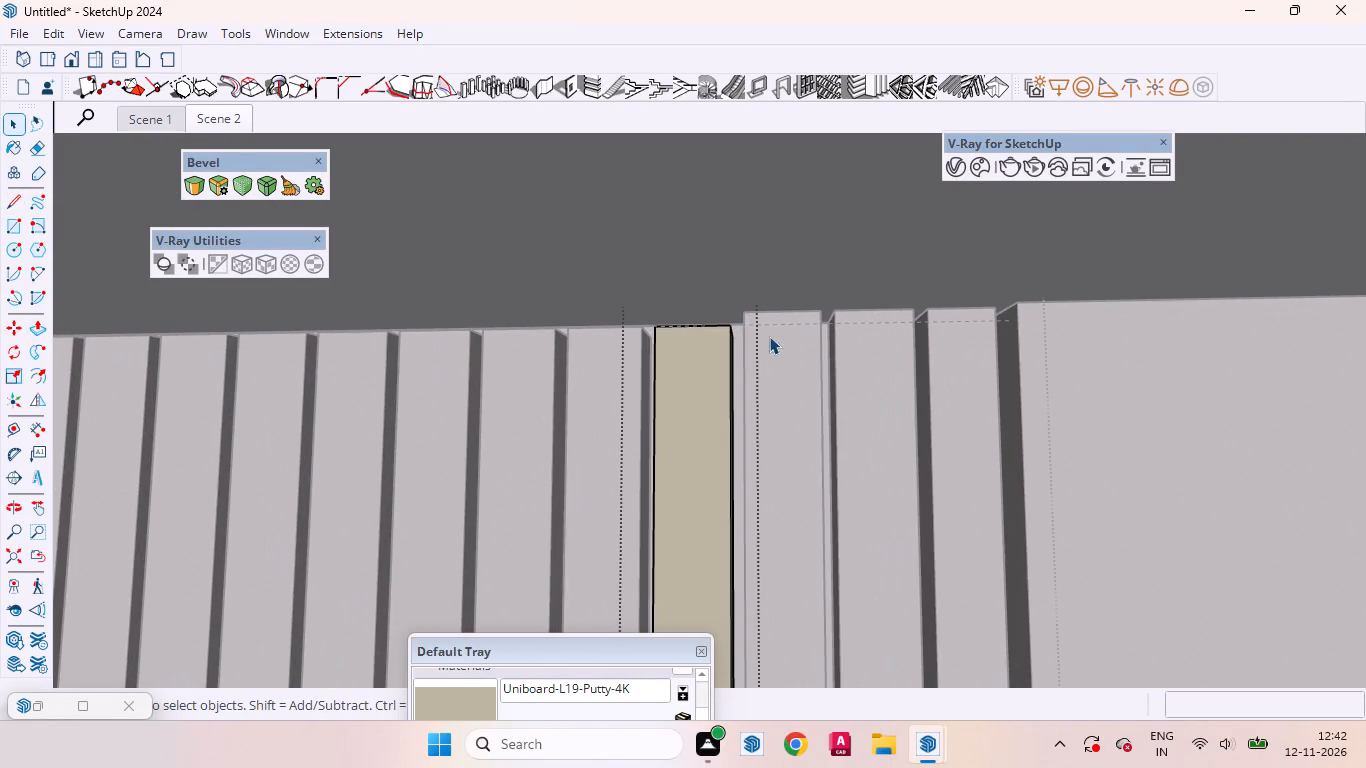
triple_click(778, 395)
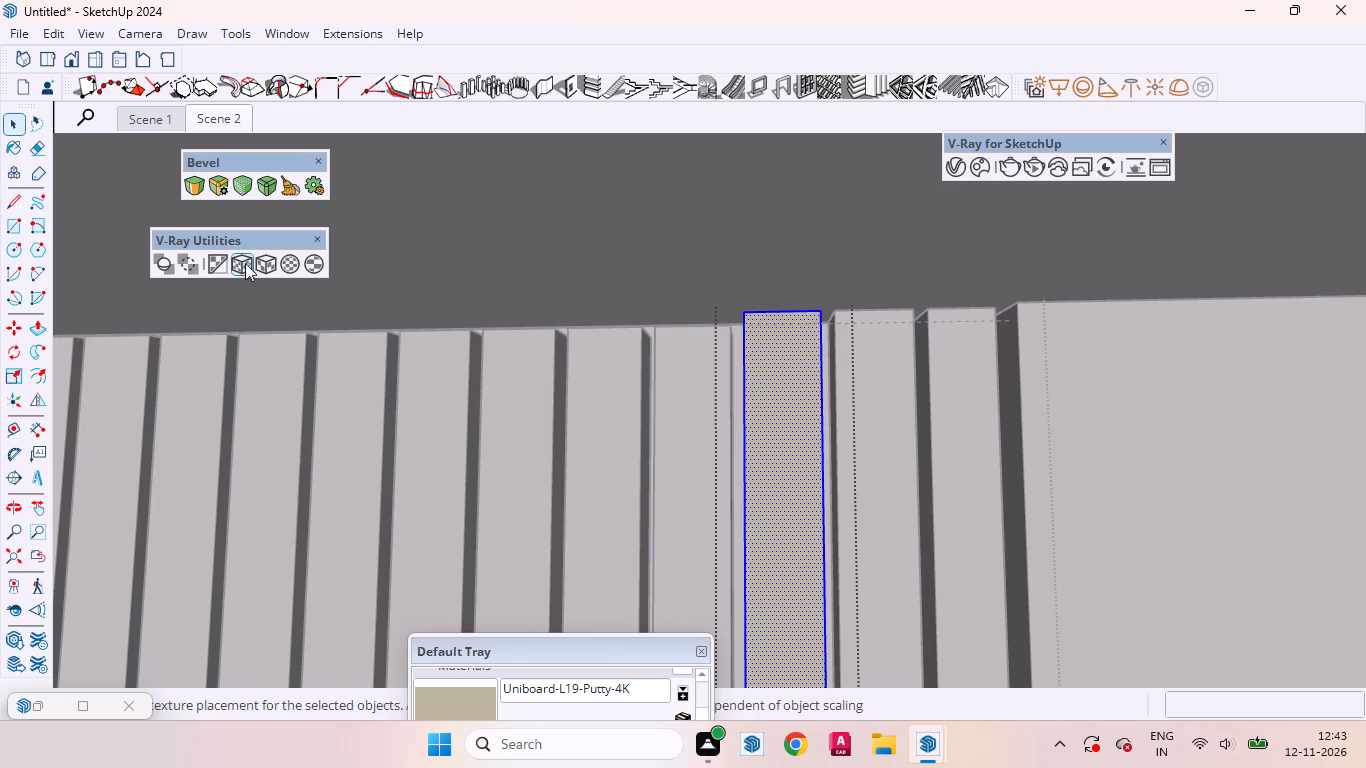
click(18, 204)
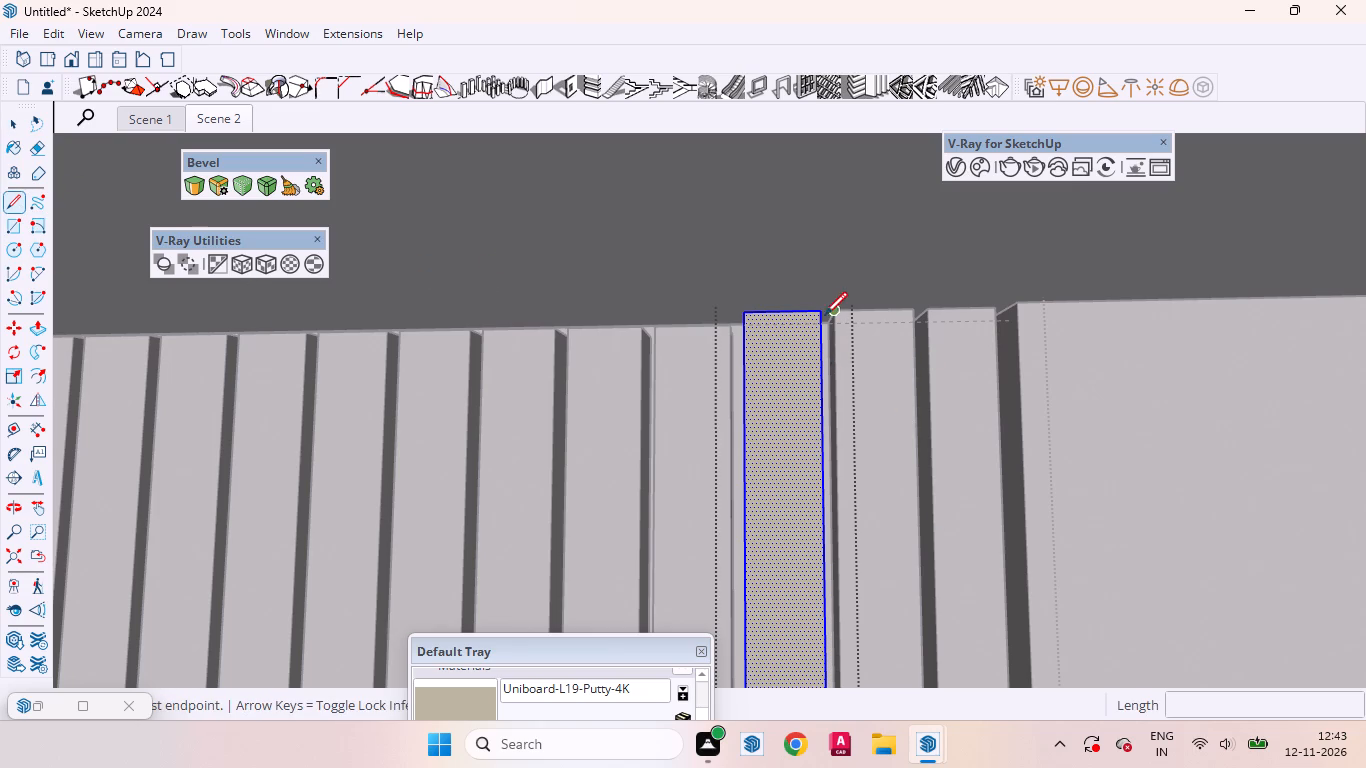
scroll(824, 315, up, 6)
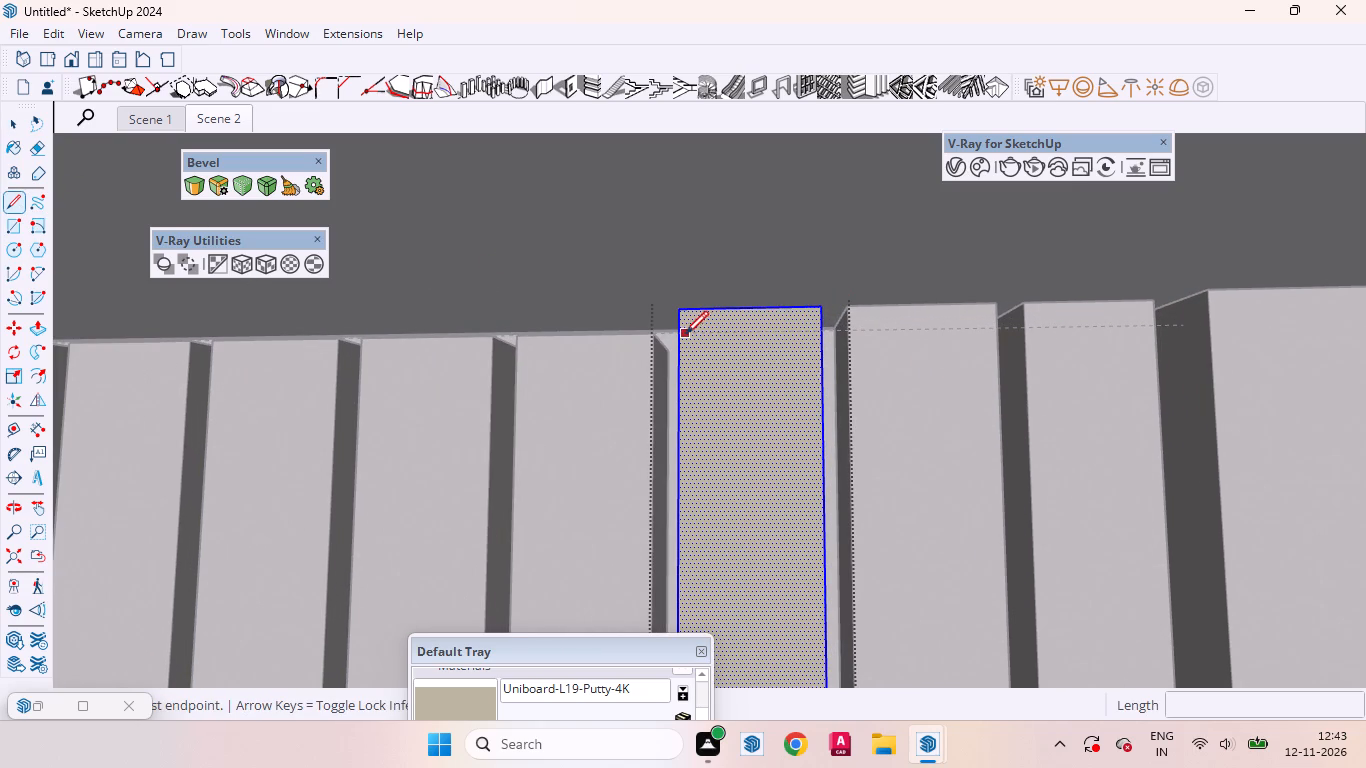
click(684, 334)
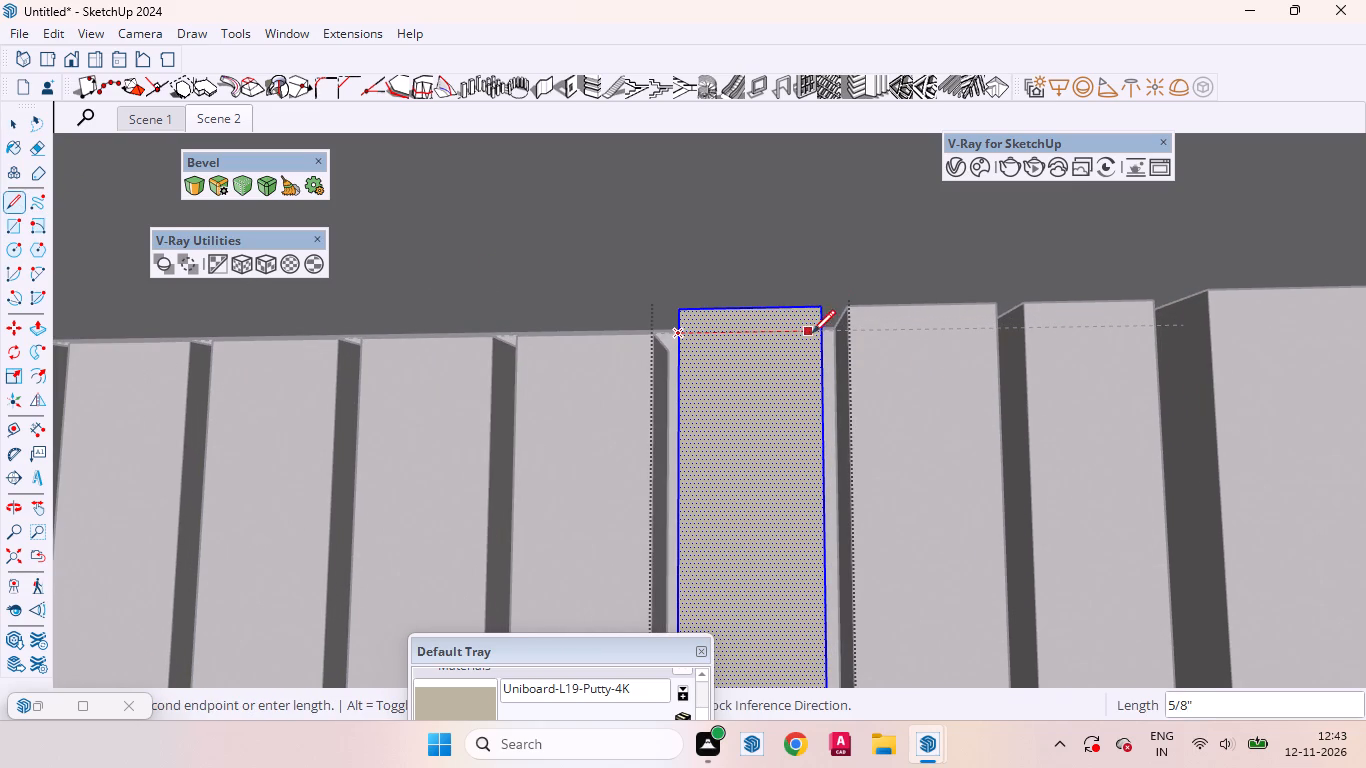
click(822, 333)
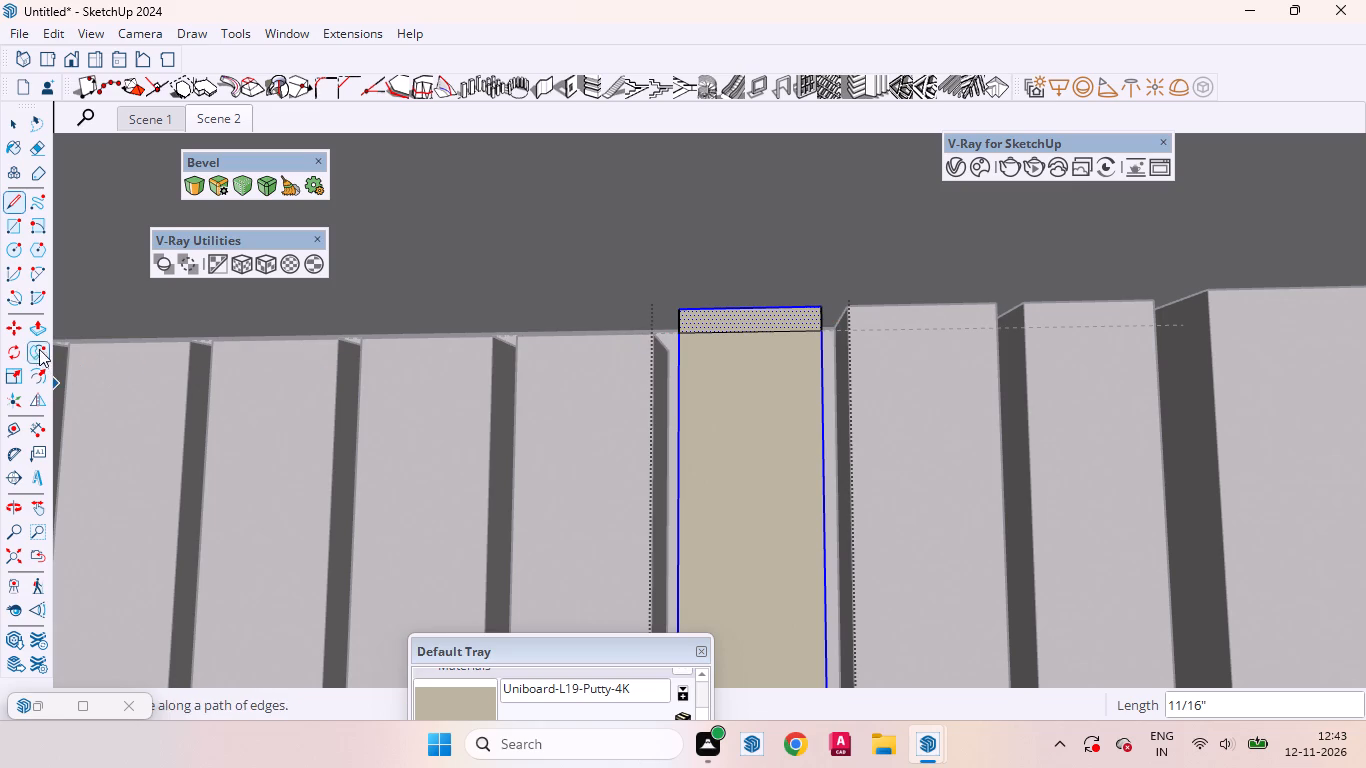
click(38, 334)
double_click(748, 326)
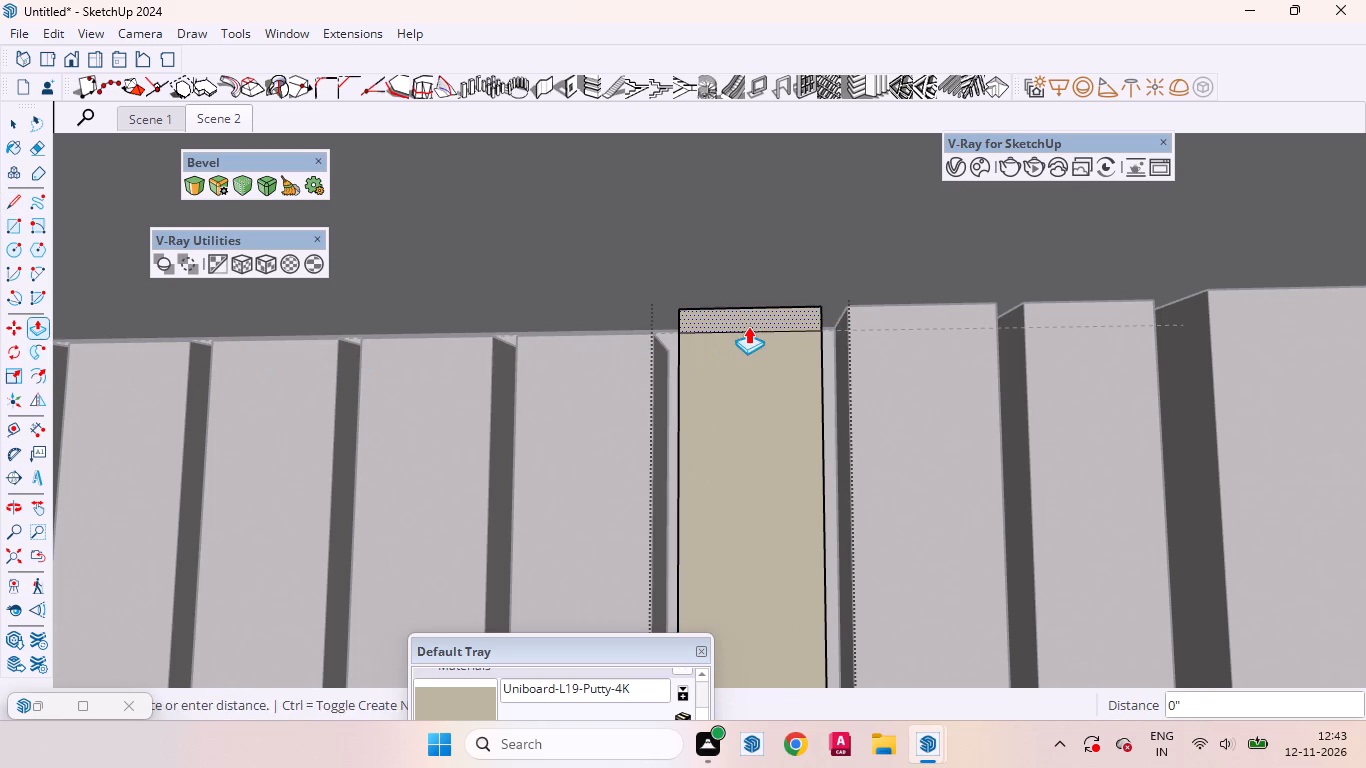
Open the thirty-first slat, draw an 11/16" line across its face along the guide, and push the top strip away.
click(3, 117)
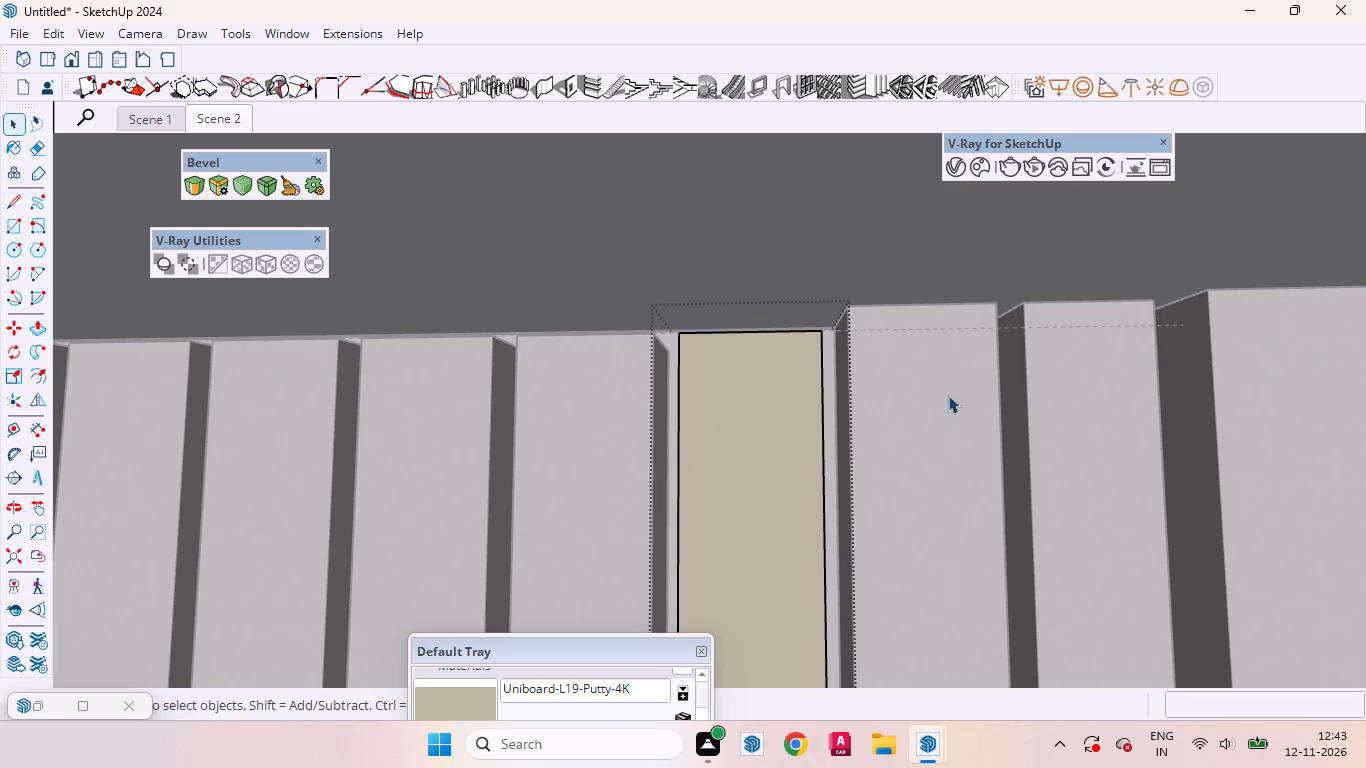
triple_click(950, 398)
click(943, 401)
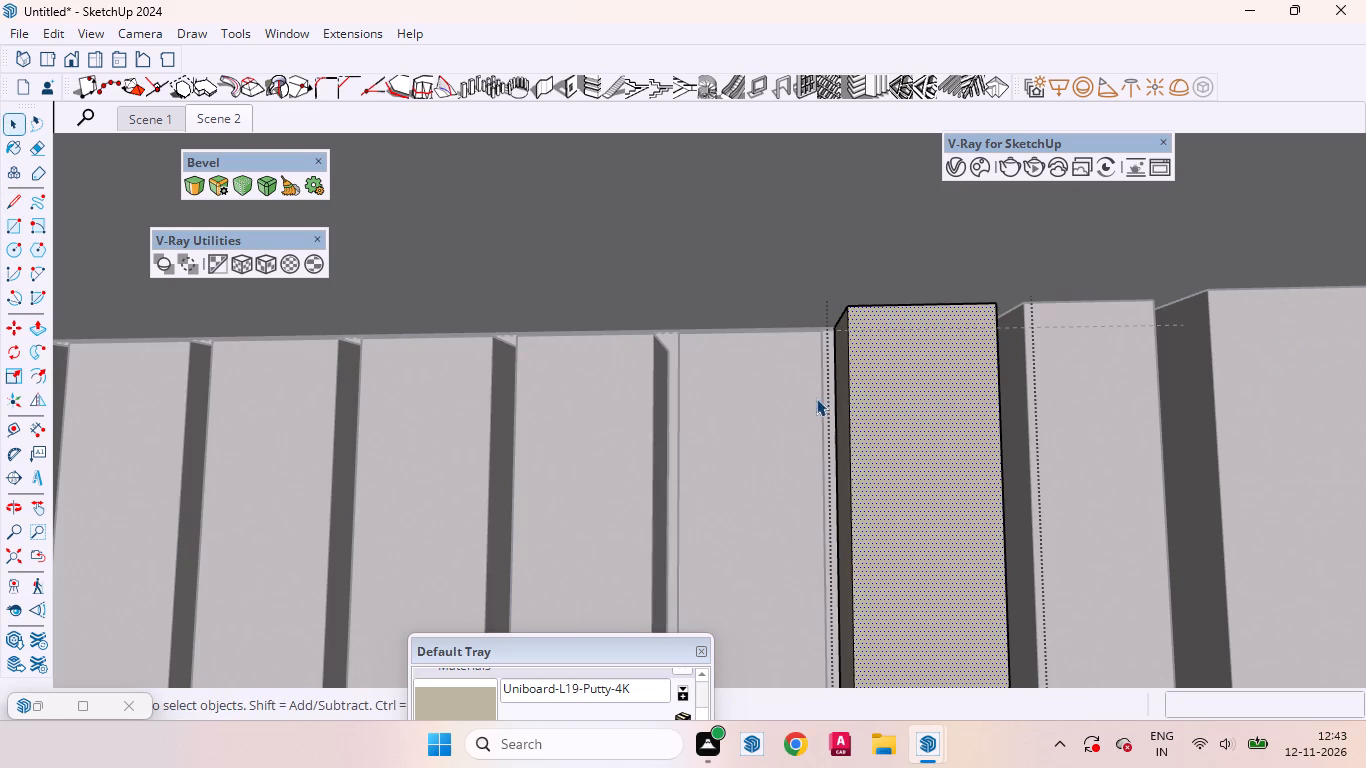
click(14, 194)
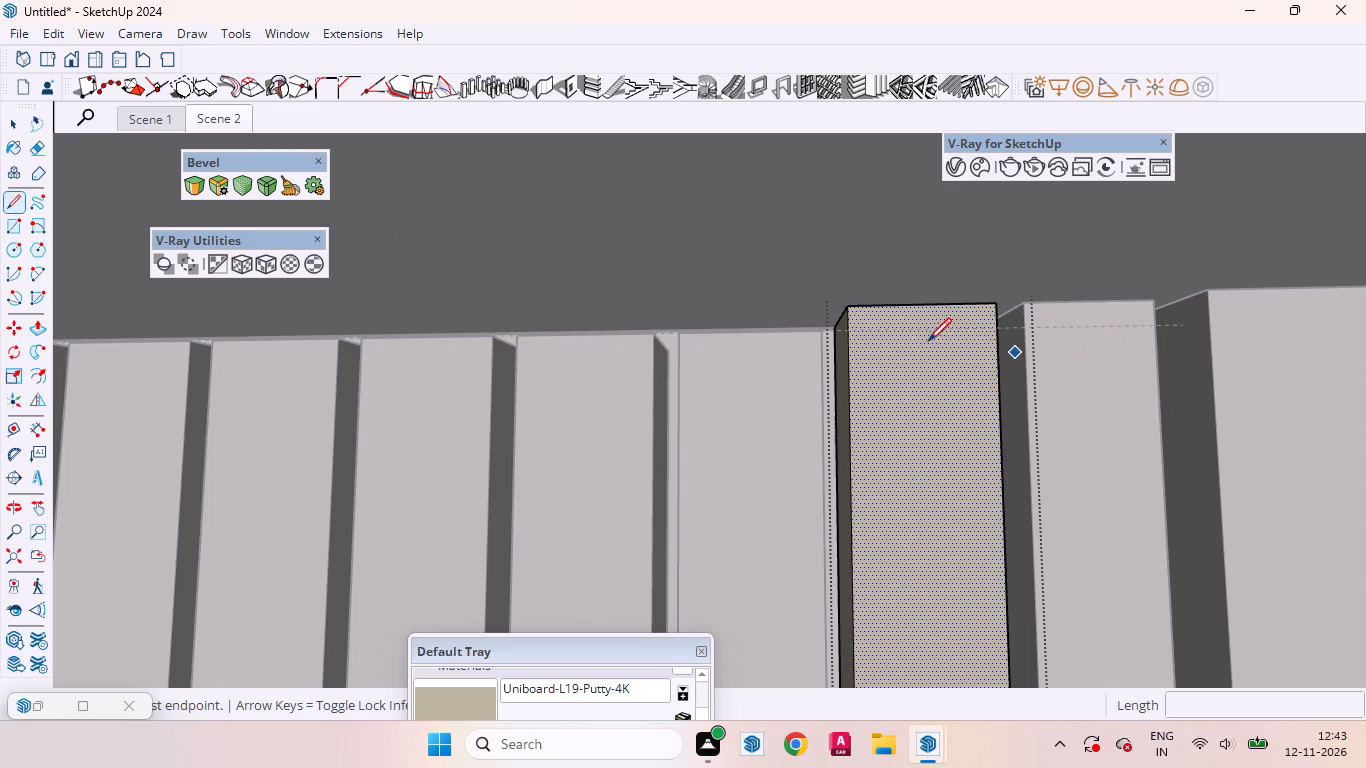
click(850, 333)
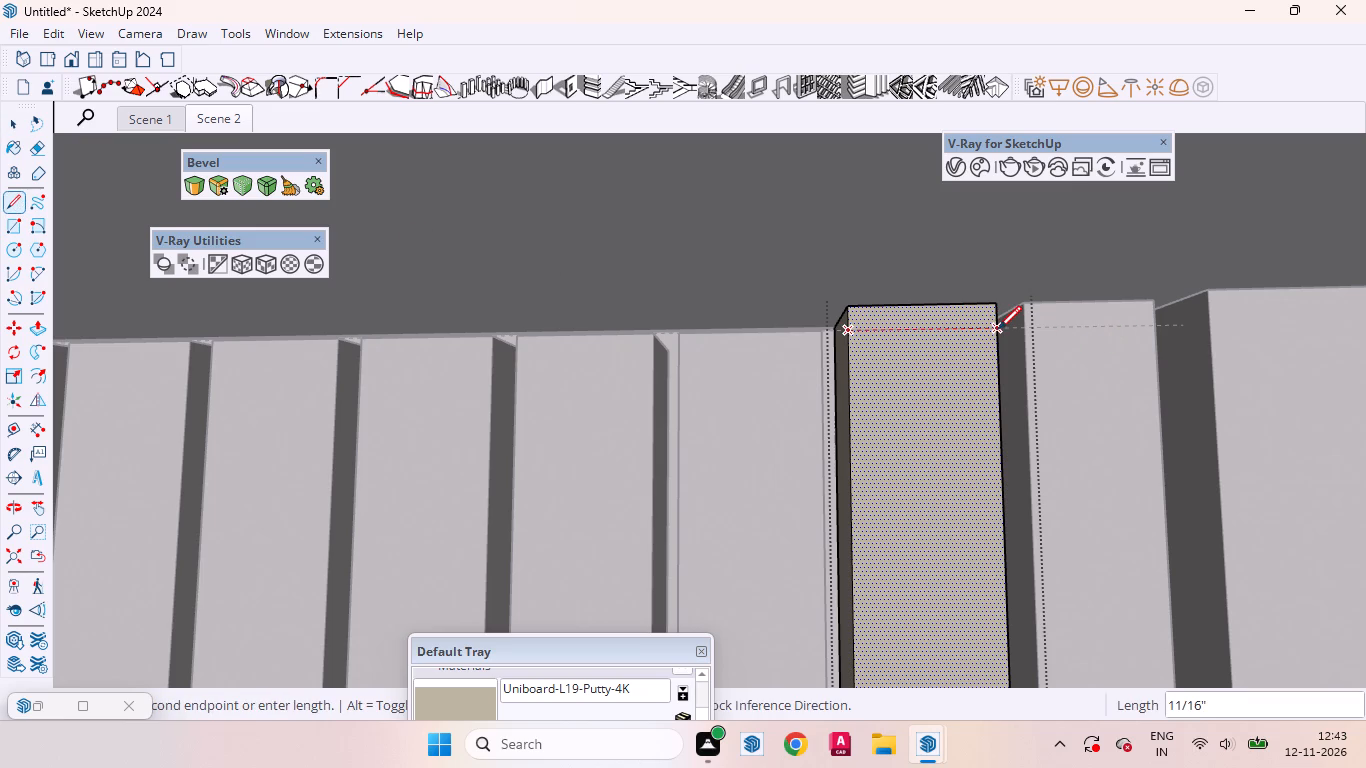
click(998, 329)
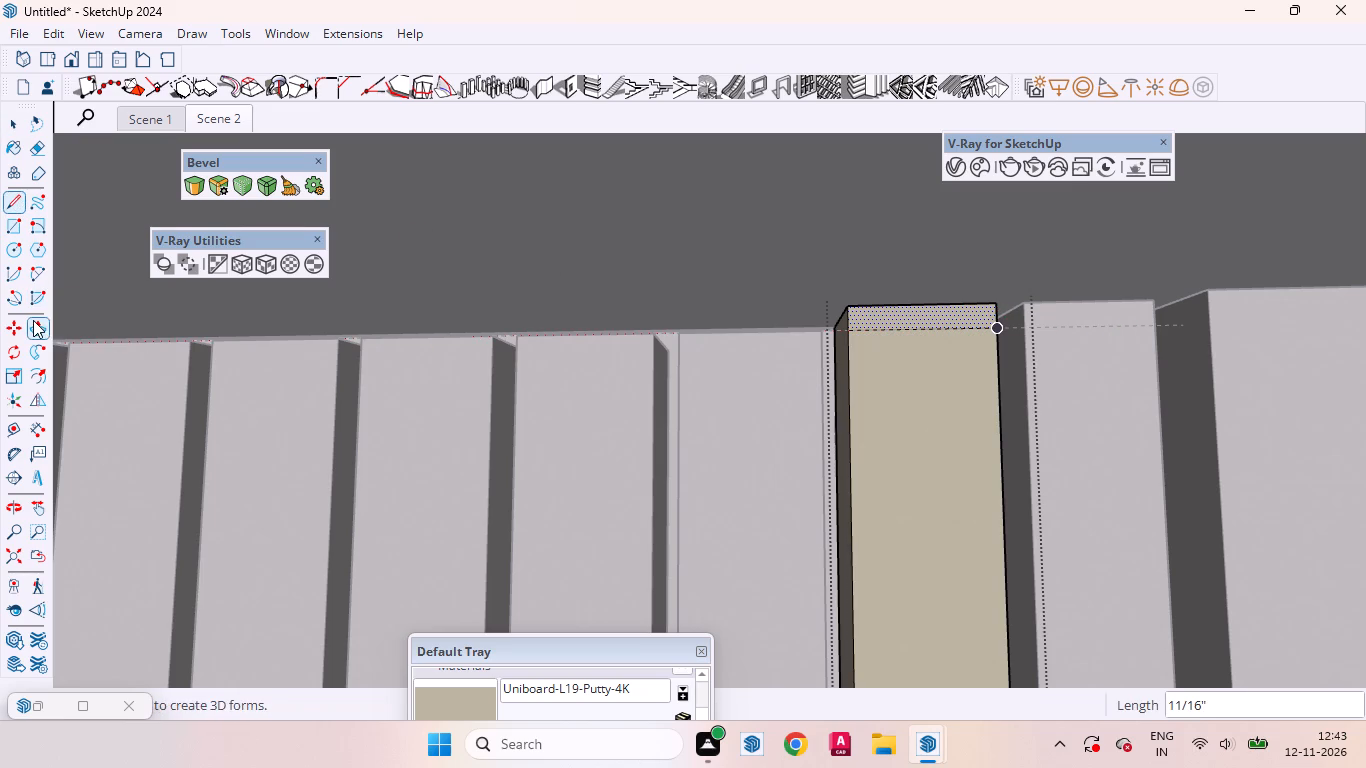
click(33, 320)
double_click(899, 312)
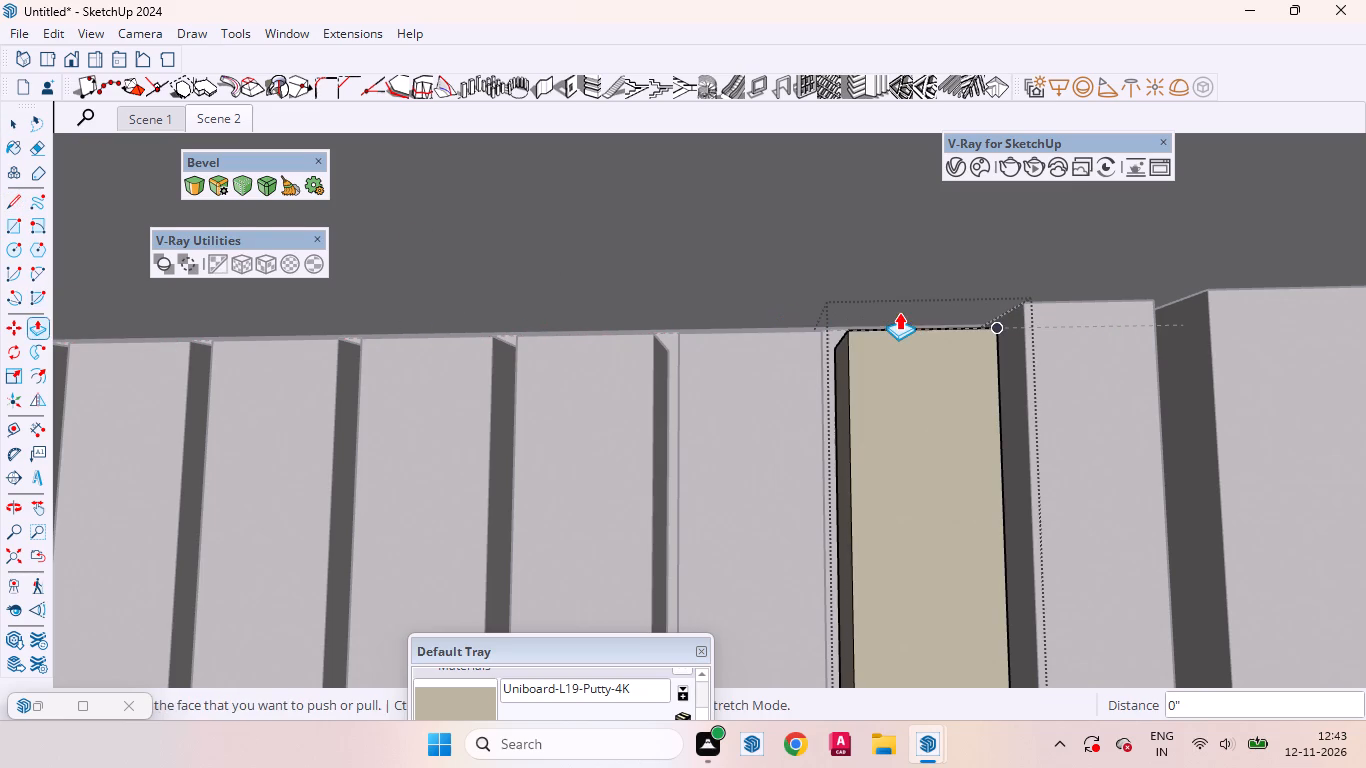
Open the thirty-second slat, draw a line of about 9/16" across its face along the guide, and push the top strip away.
scroll(517, 349, down, 7)
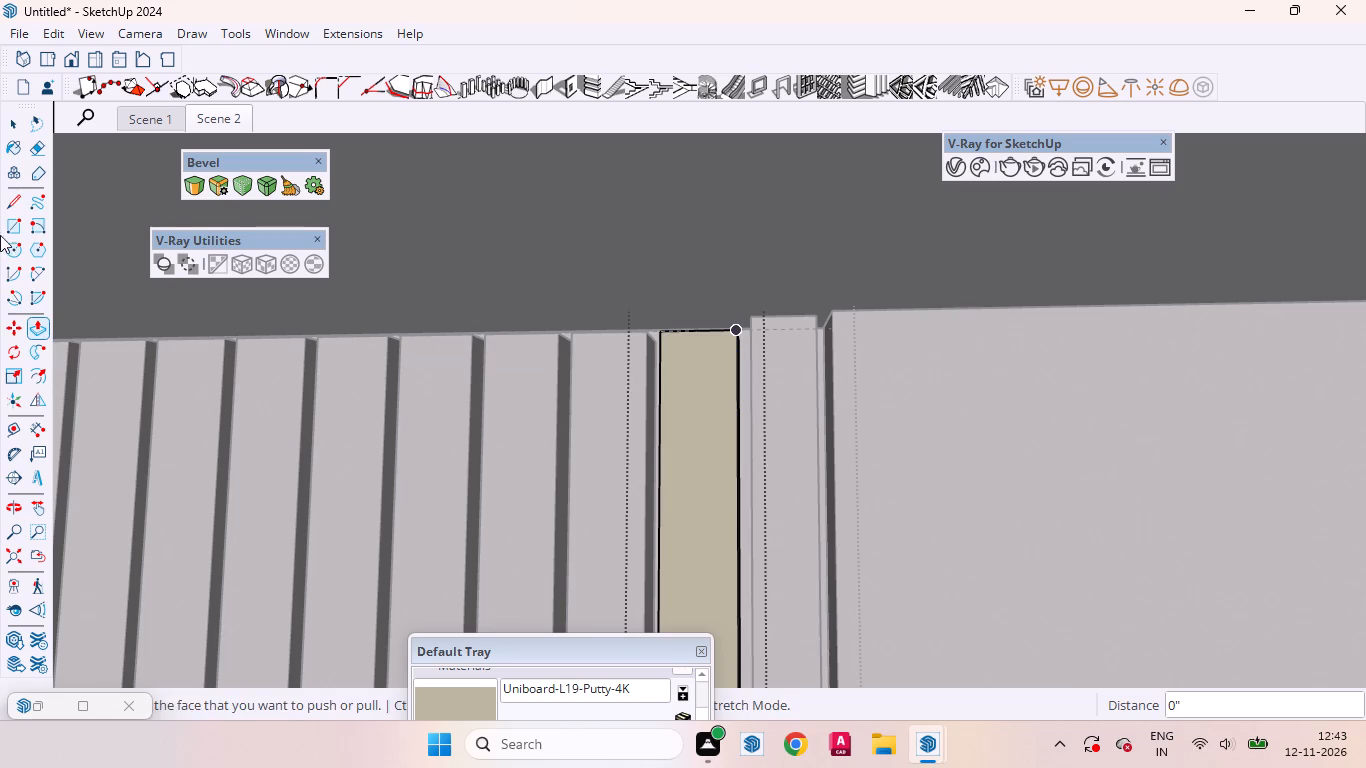
click(15, 117)
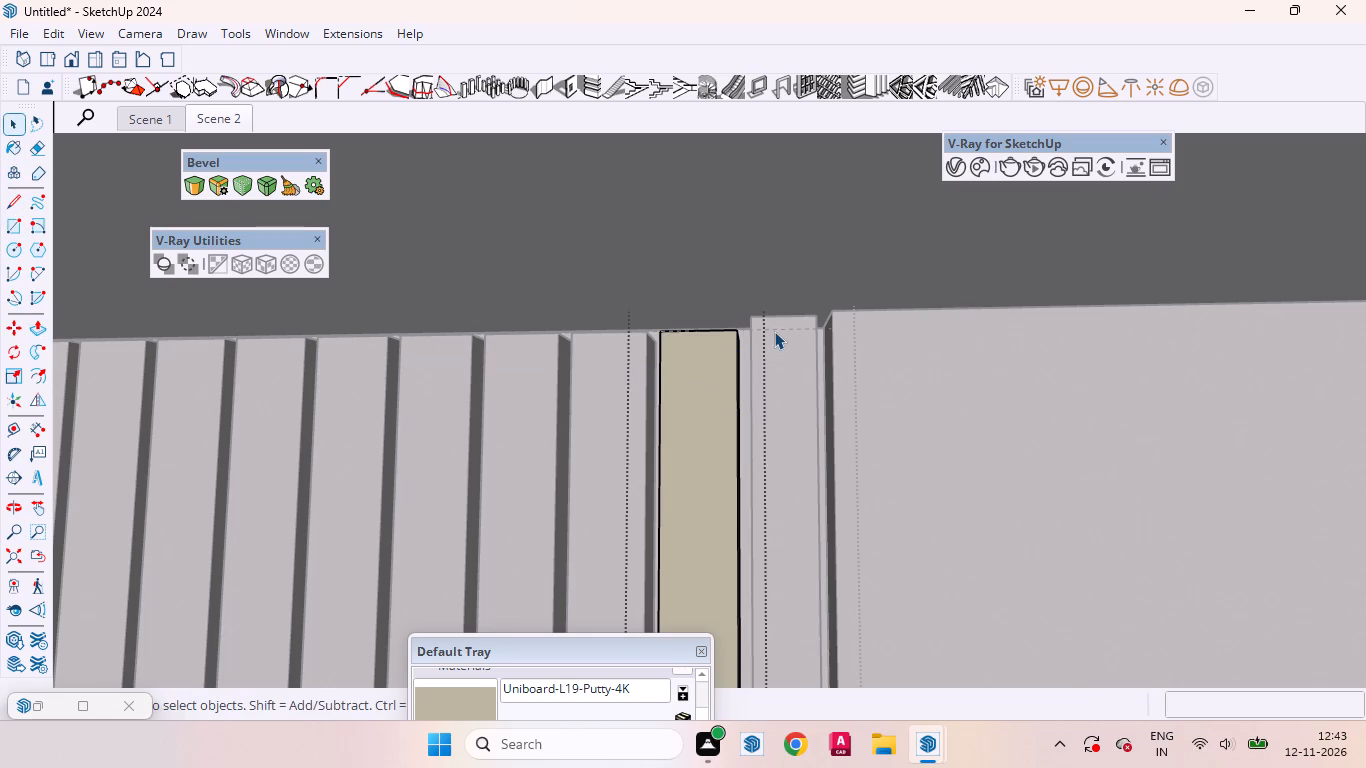
scroll(775, 331, up, 6)
click(797, 413)
double_click(760, 384)
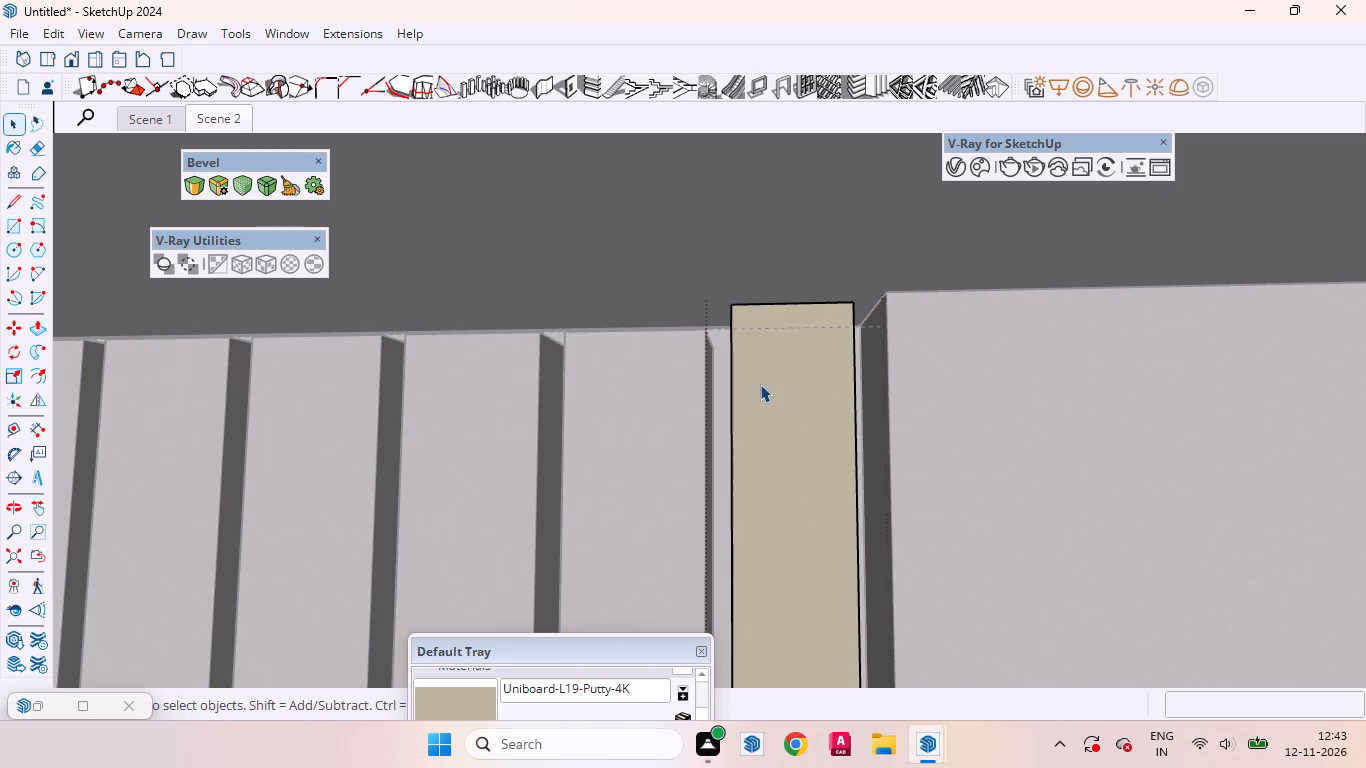
click(760, 384)
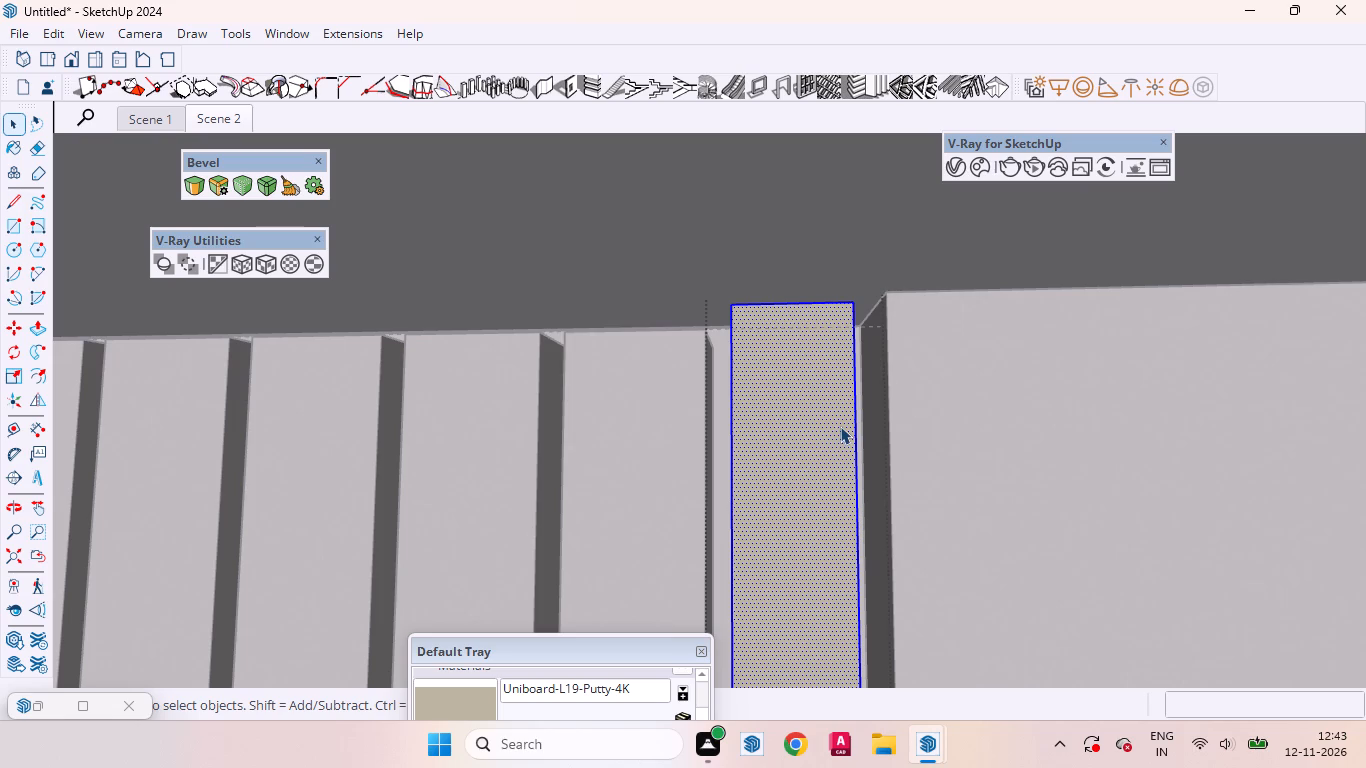
click(16, 192)
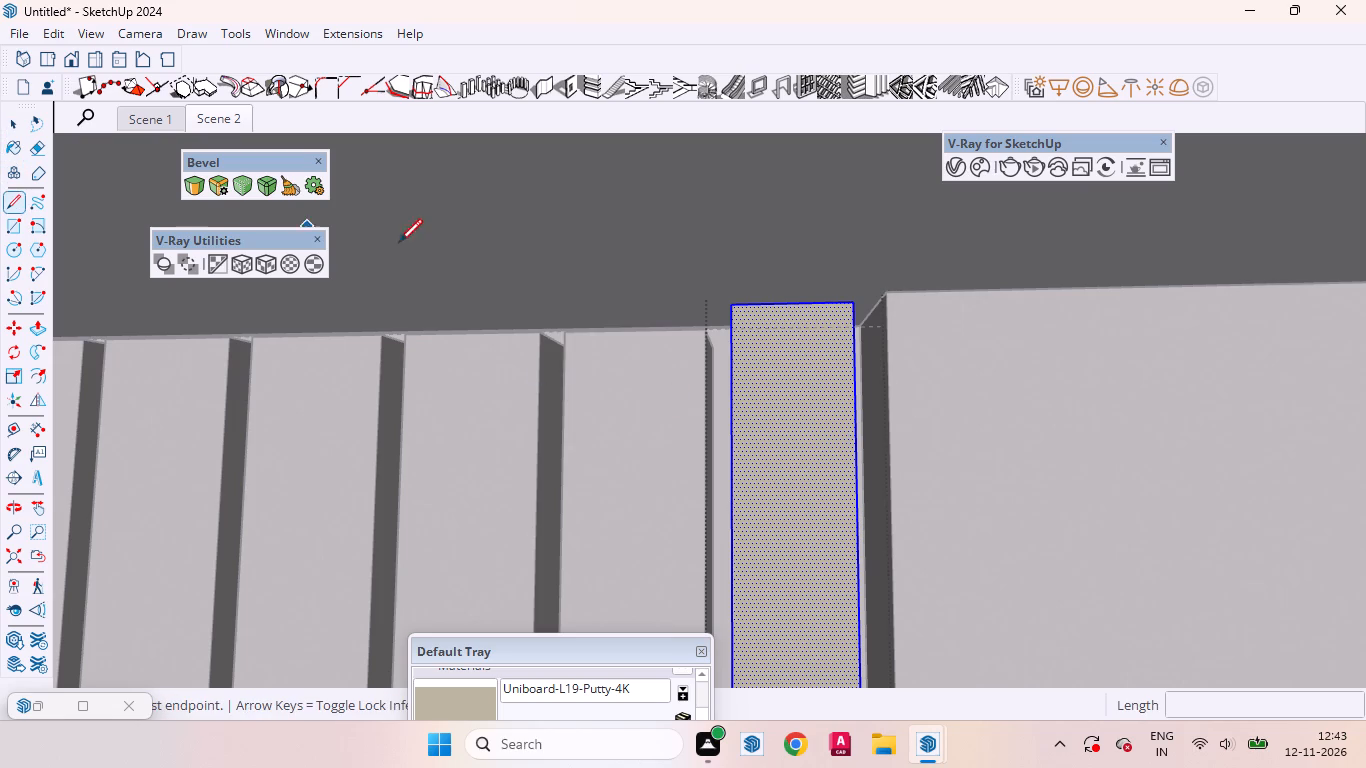
click(732, 328)
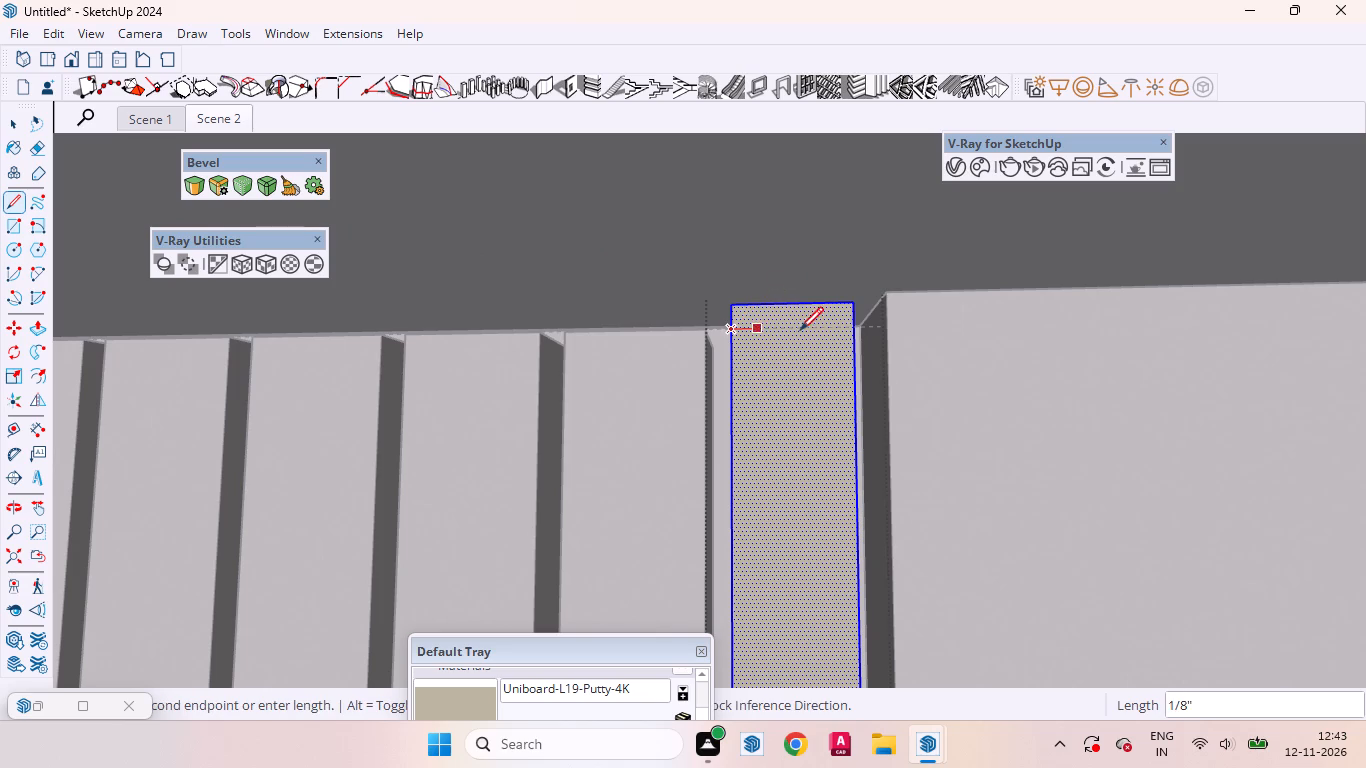
click(851, 331)
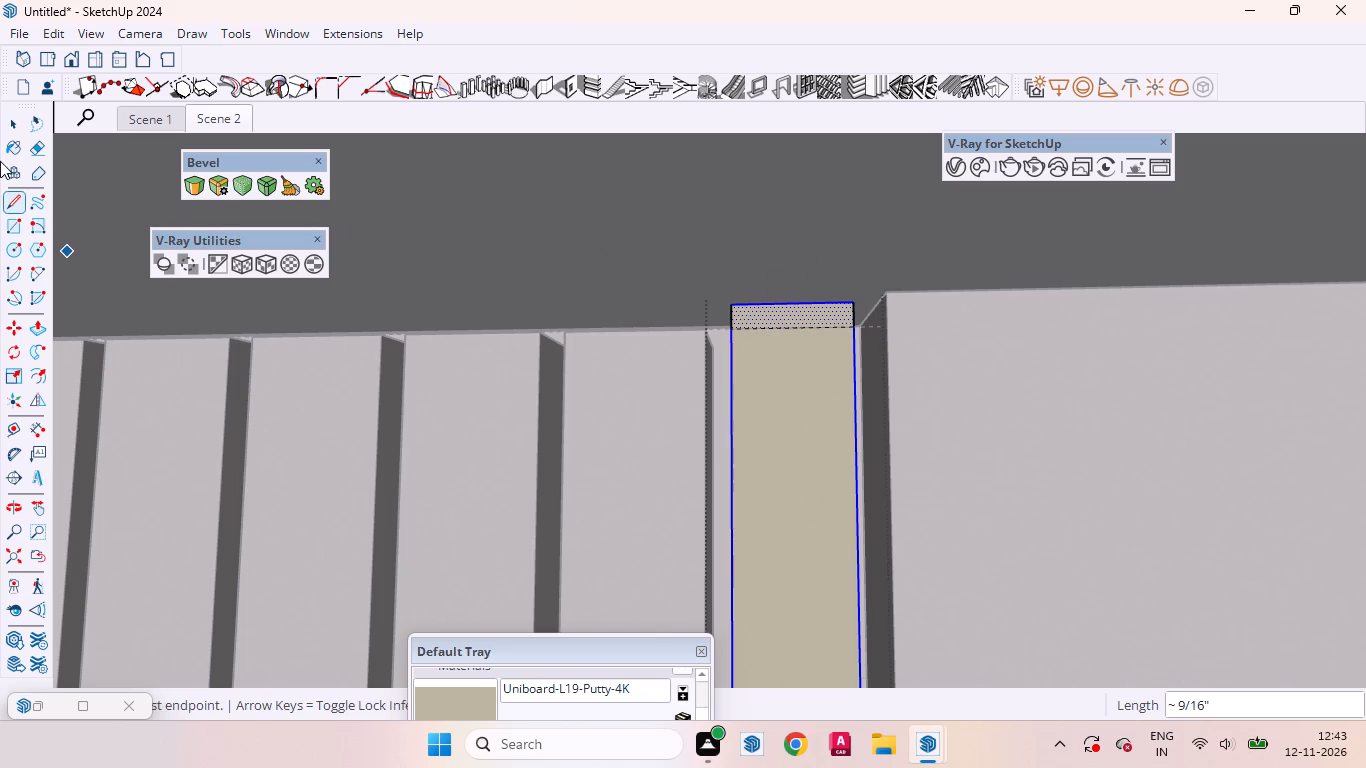
click(37, 332)
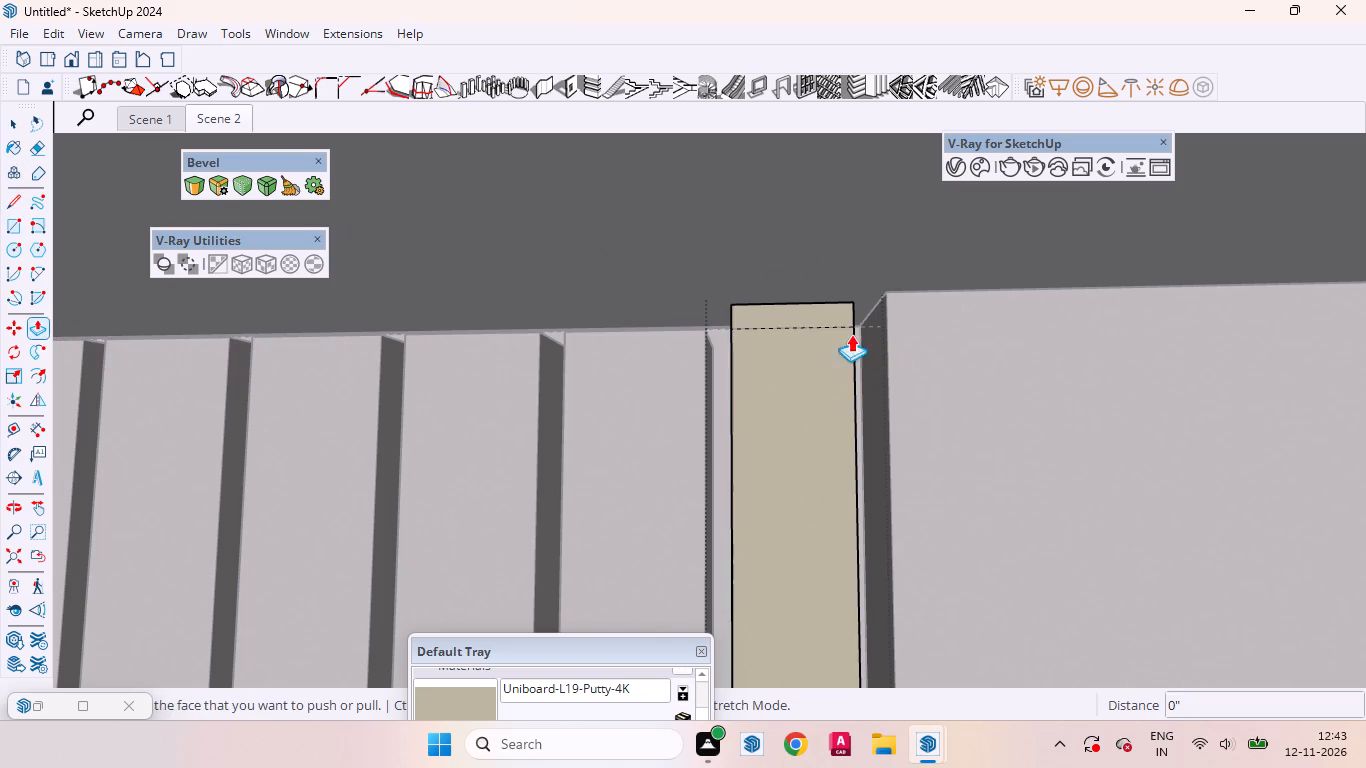
double_click(783, 309)
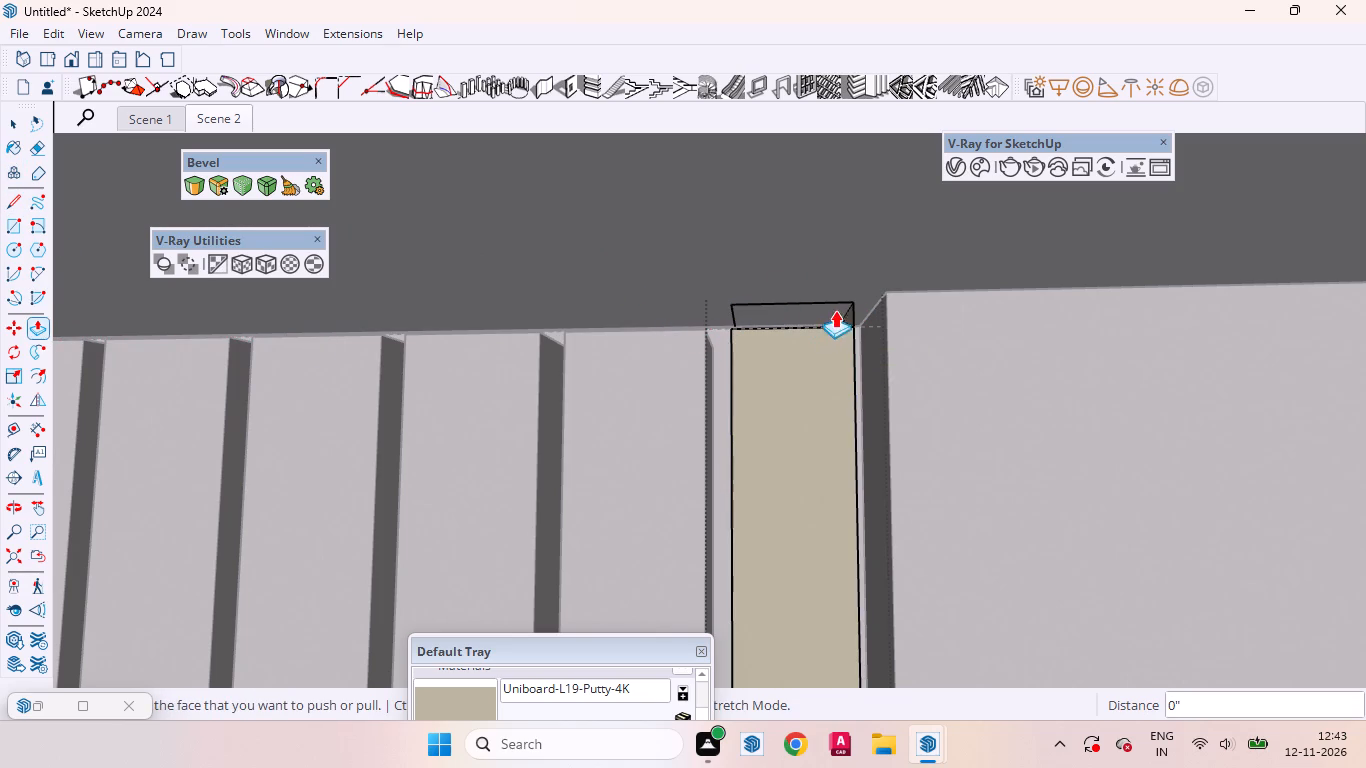
Erase the leftover edges above the last slat: the front vertical edge, the front top edge and the two side top edges.
scroll(869, 300, up, 5)
middle_drag(874, 386, 799, 423)
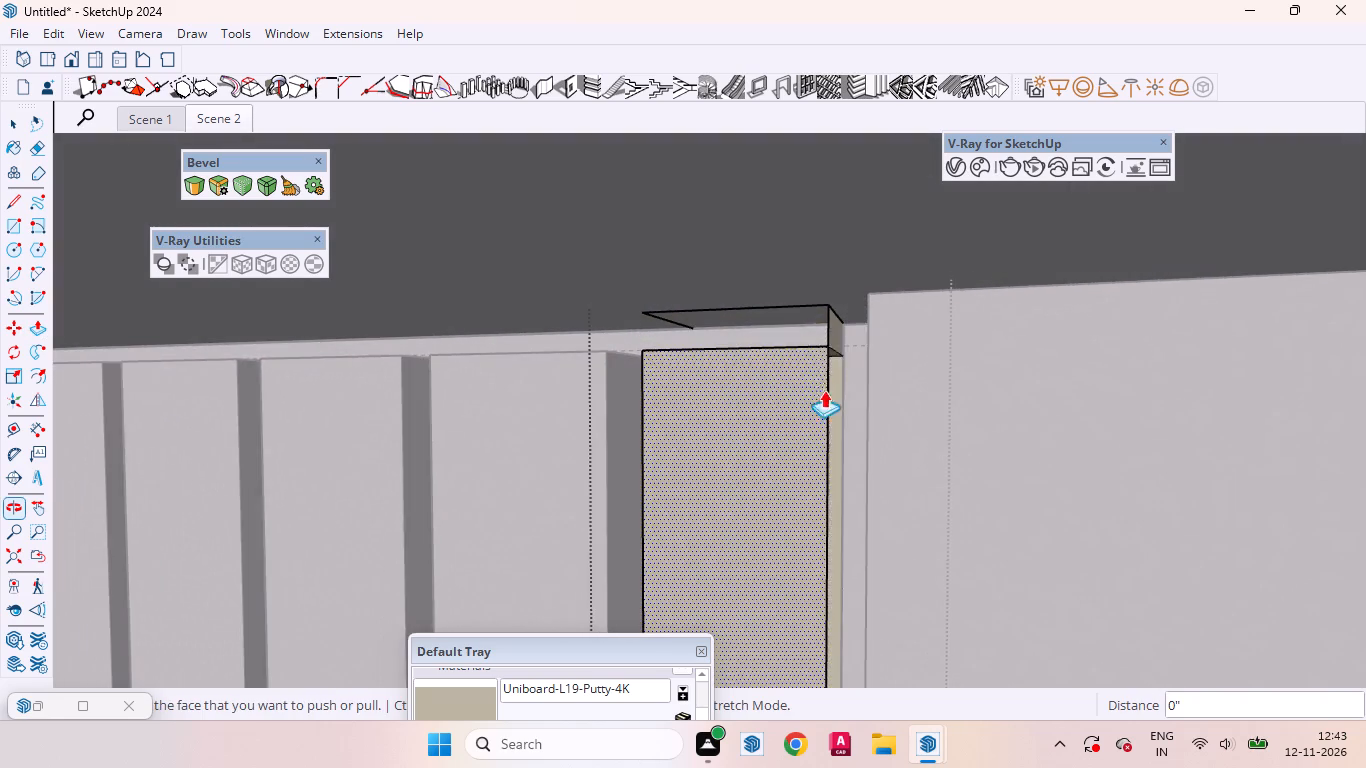
scroll(833, 321, up, 9)
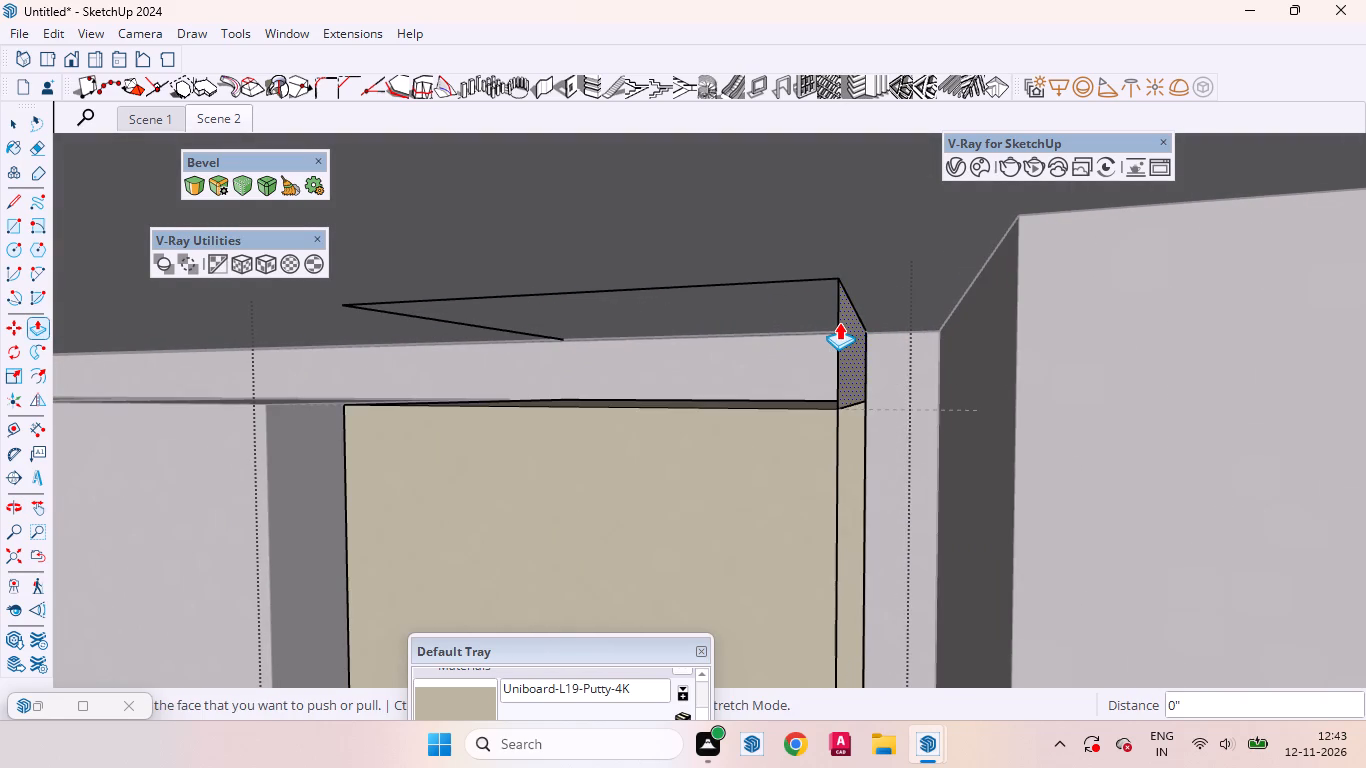
key(space)
click(839, 322)
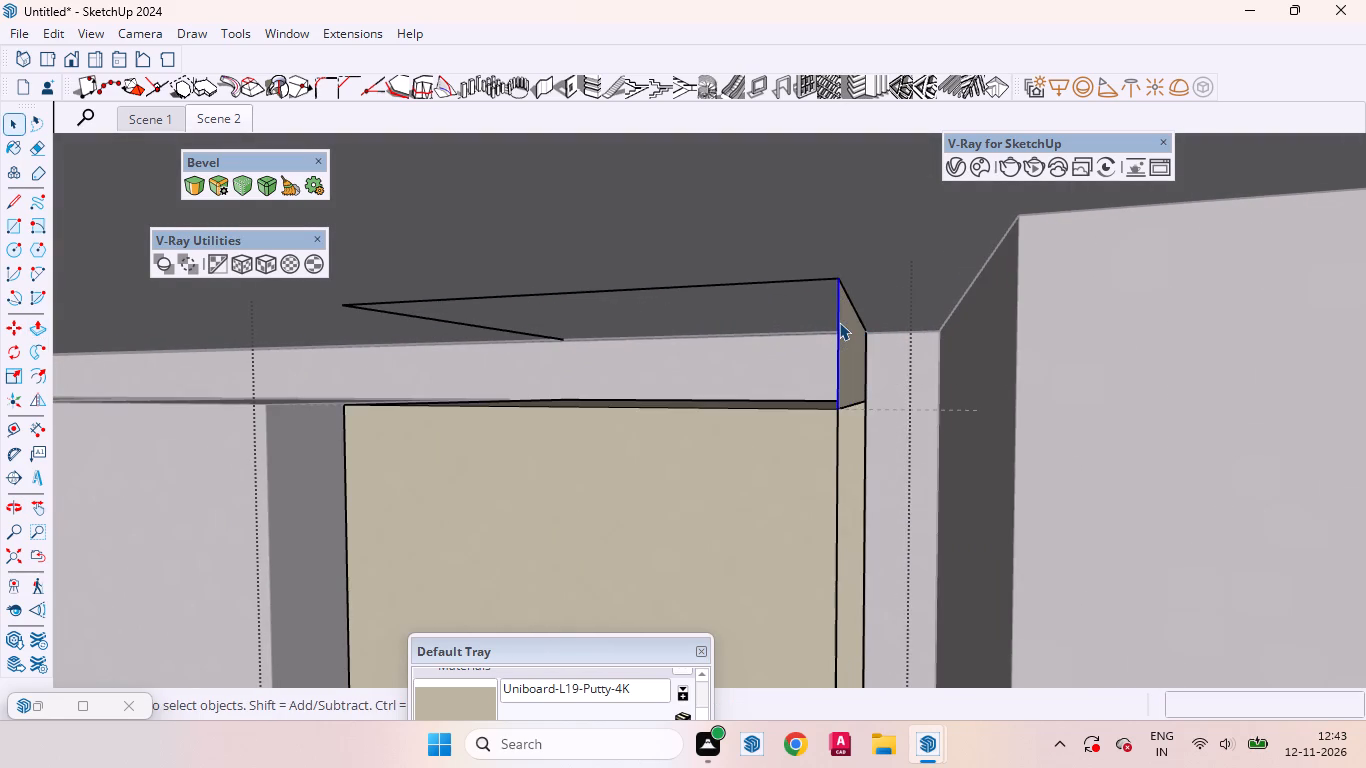
right_click(839, 322)
click(879, 364)
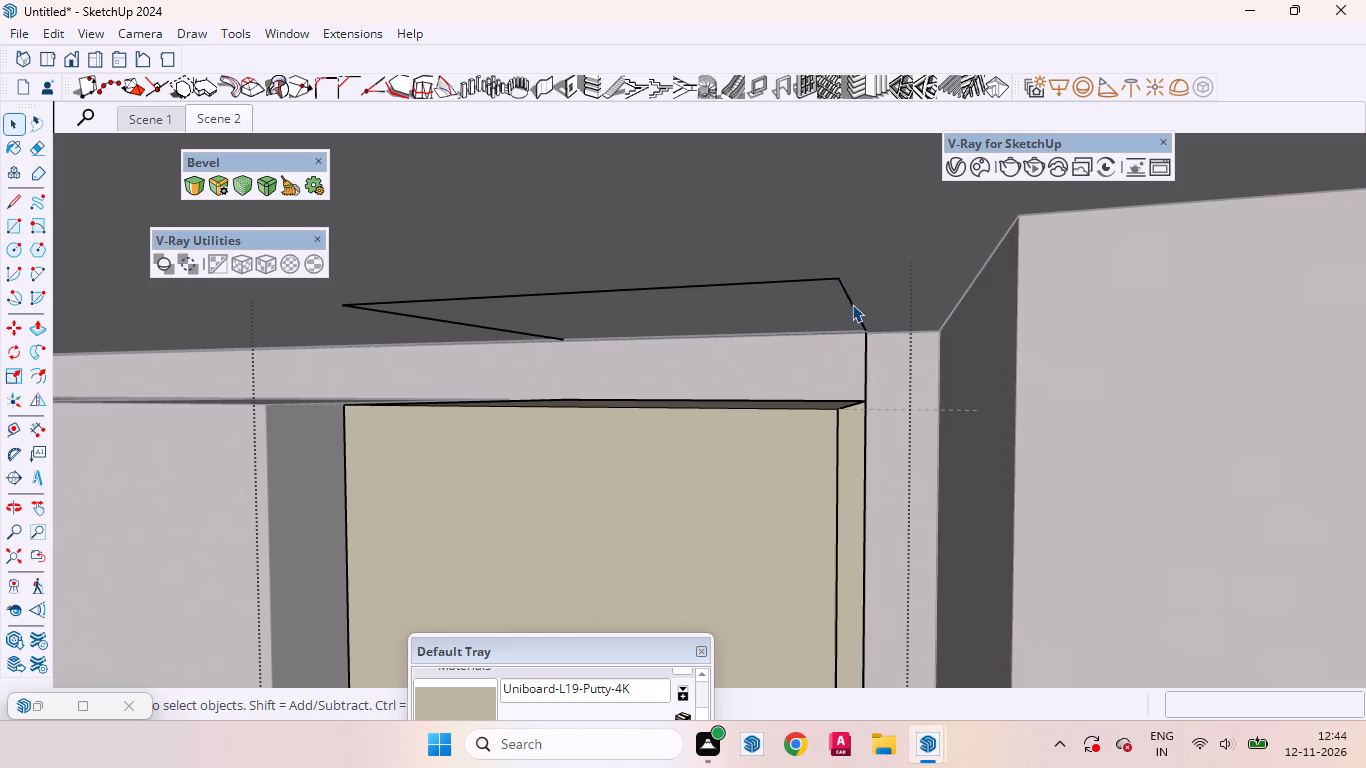
click(852, 304)
right_click(852, 304)
click(893, 342)
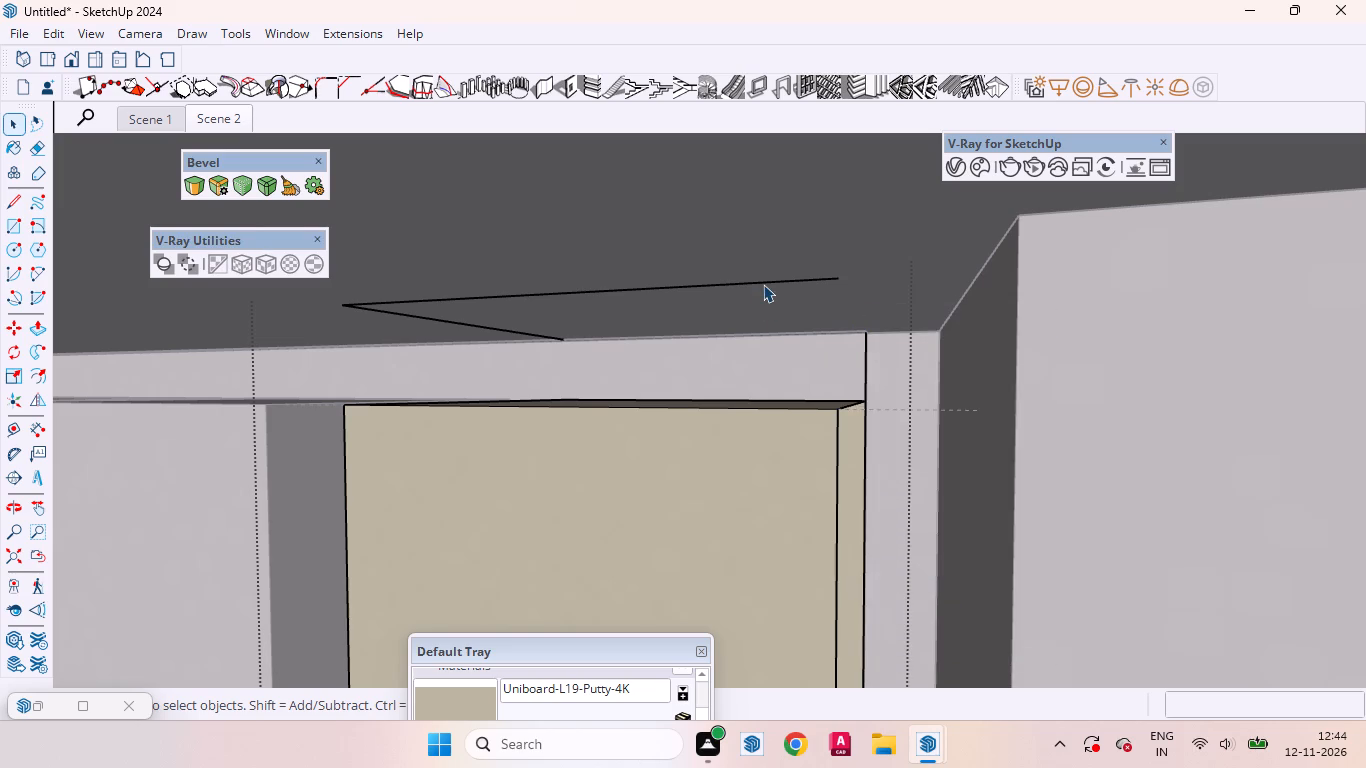
click(763, 284)
right_click(763, 284)
click(801, 321)
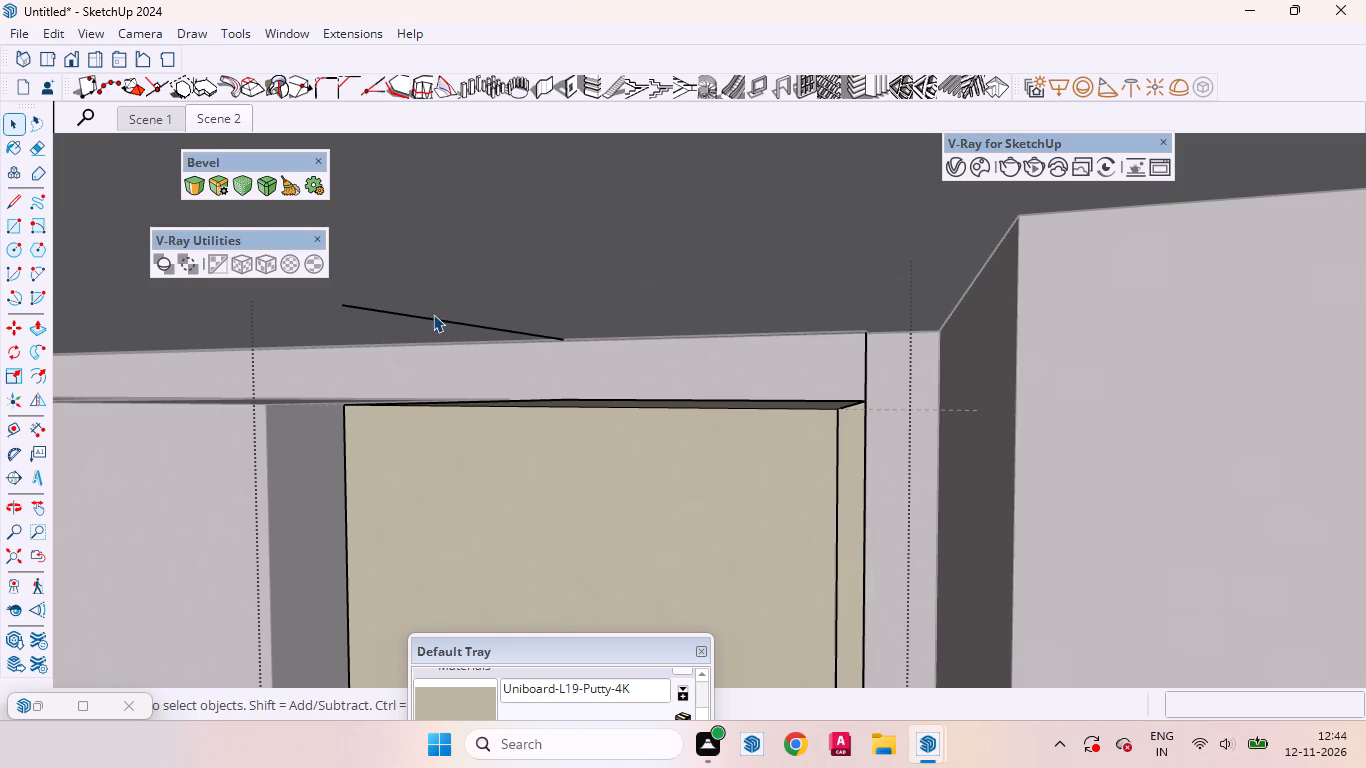
click(430, 323)
click(431, 319)
right_click(431, 319)
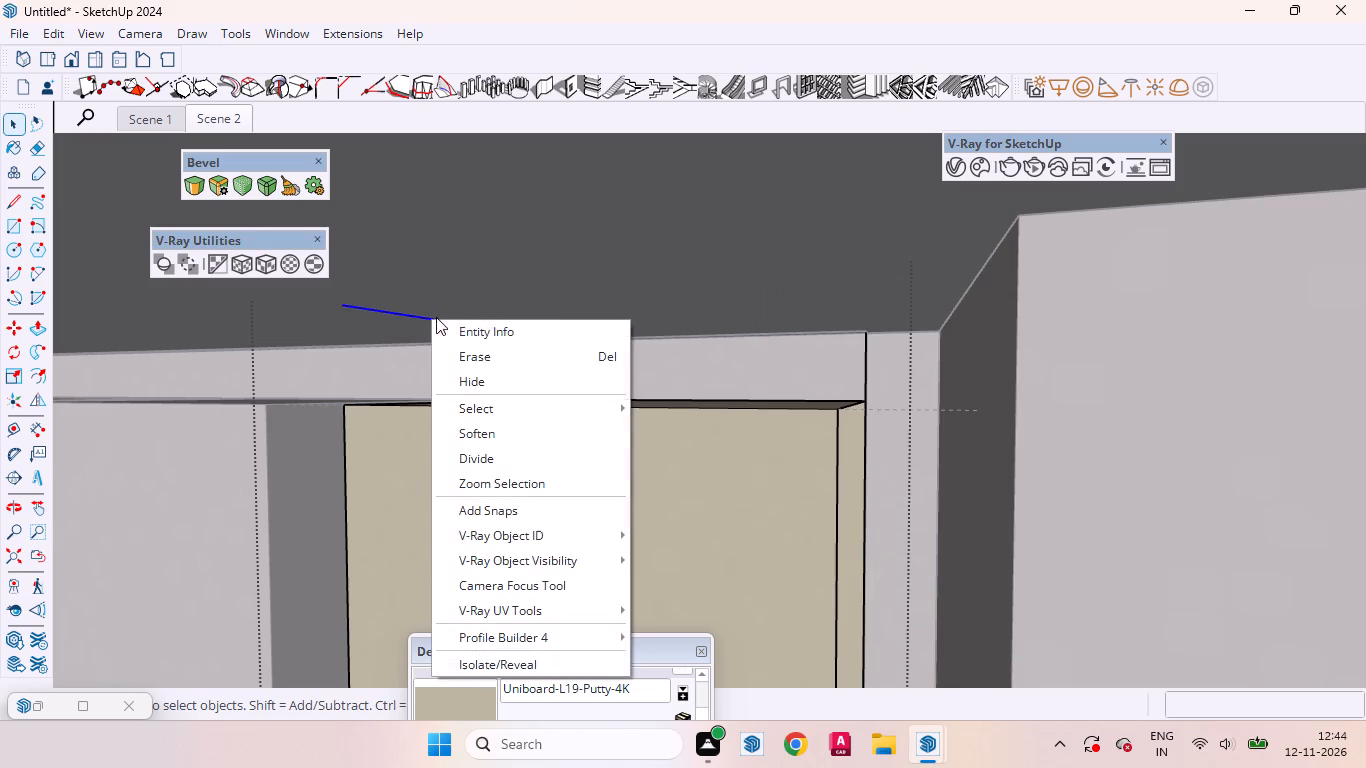
click(484, 352)
Examine the trimmed top corner of the last slat and its surroundings from several angles for remaining geometry.
scroll(668, 321, down, 6)
scroll(729, 289, up, 1)
scroll(732, 289, down, 2)
scroll(775, 324, up, 2)
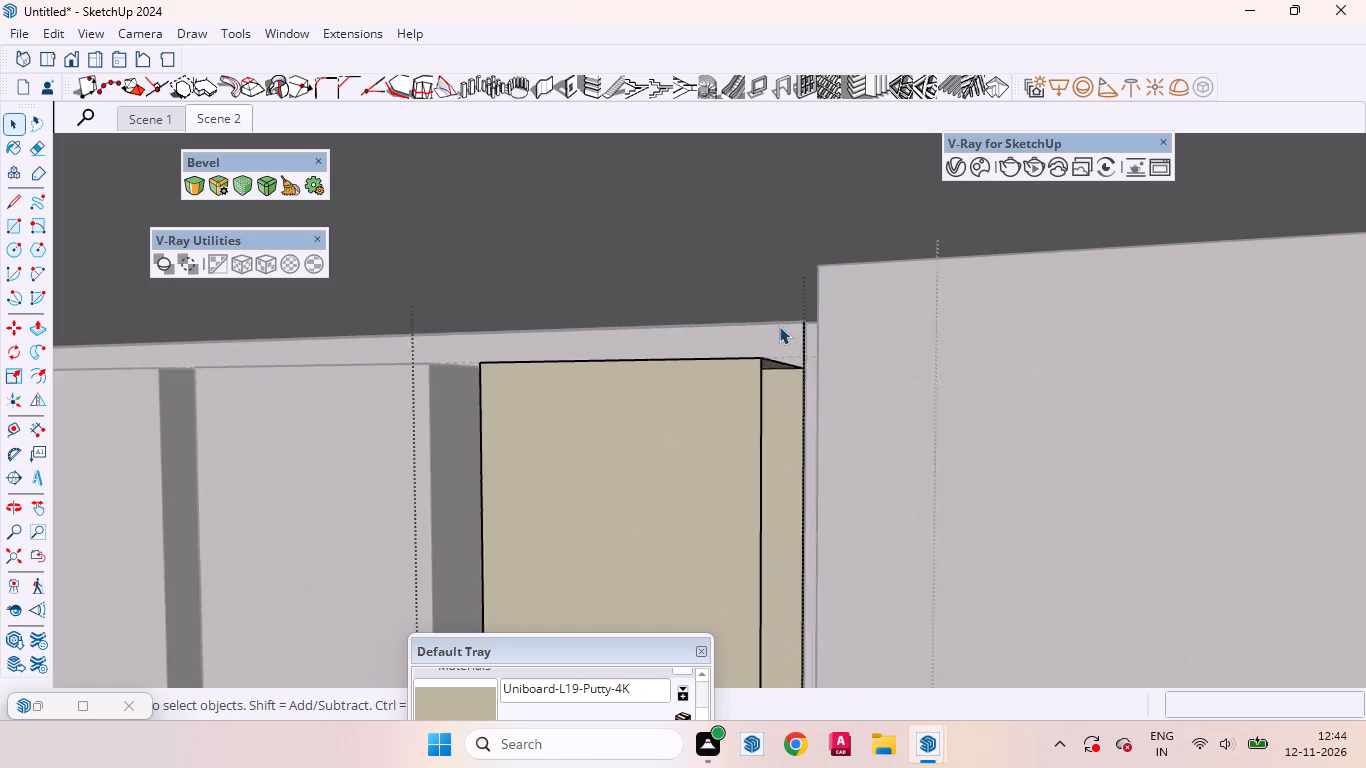
scroll(779, 326, up, 12)
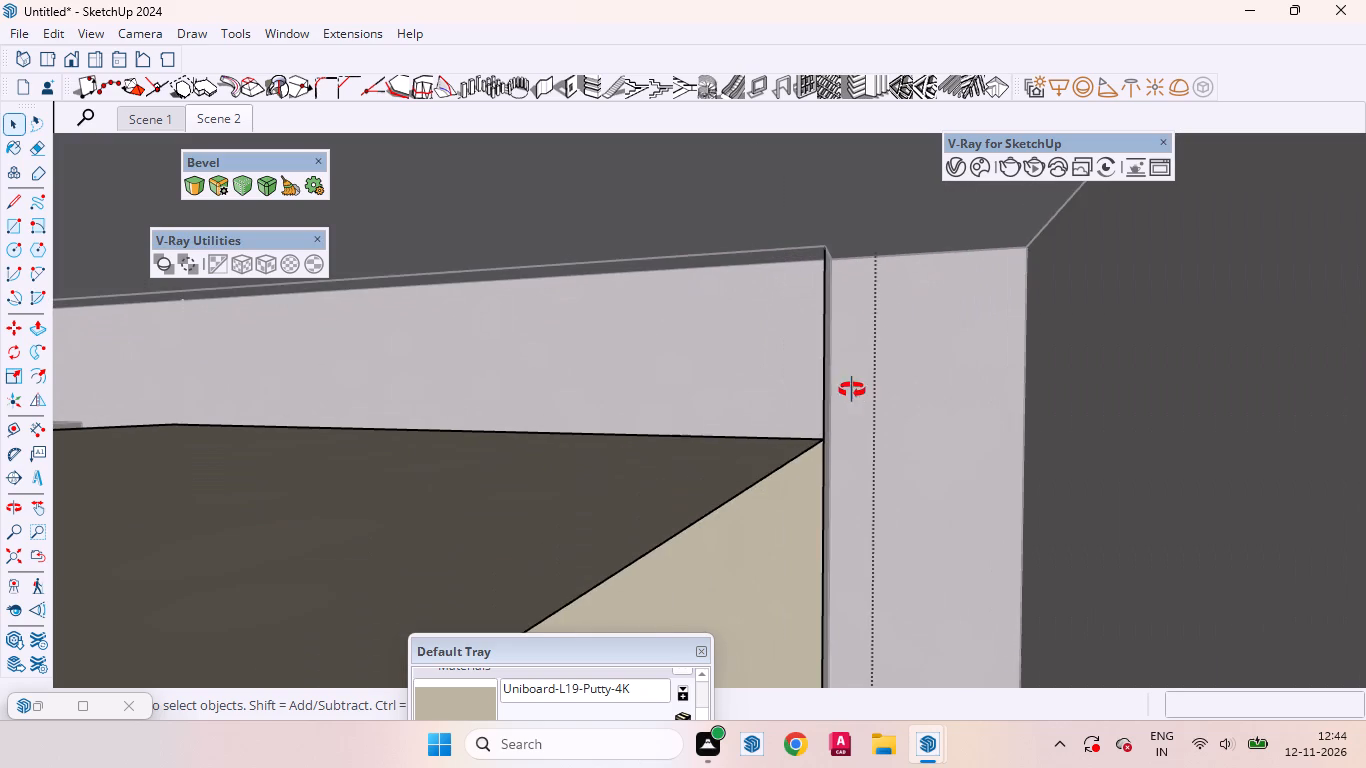
middle_drag(852, 390, 973, 412)
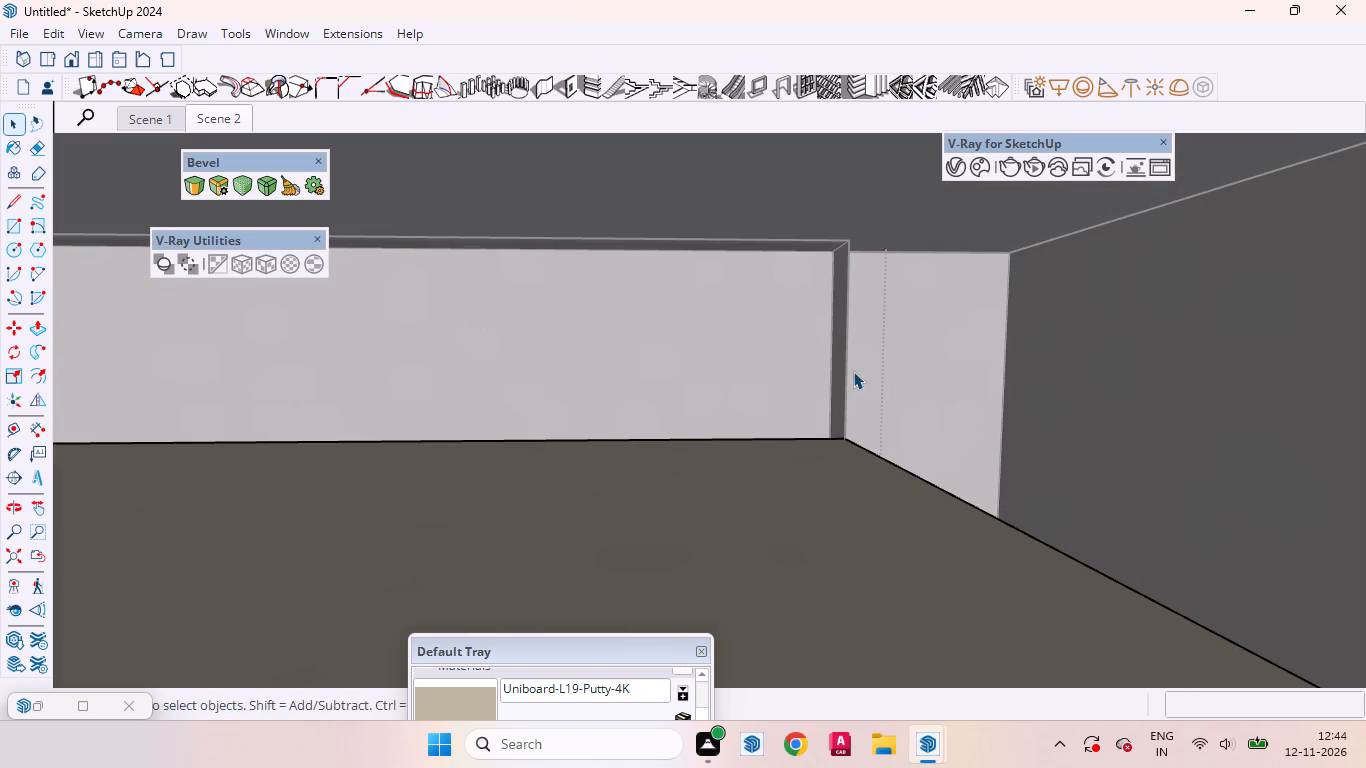
middle_drag(804, 407, 970, 434)
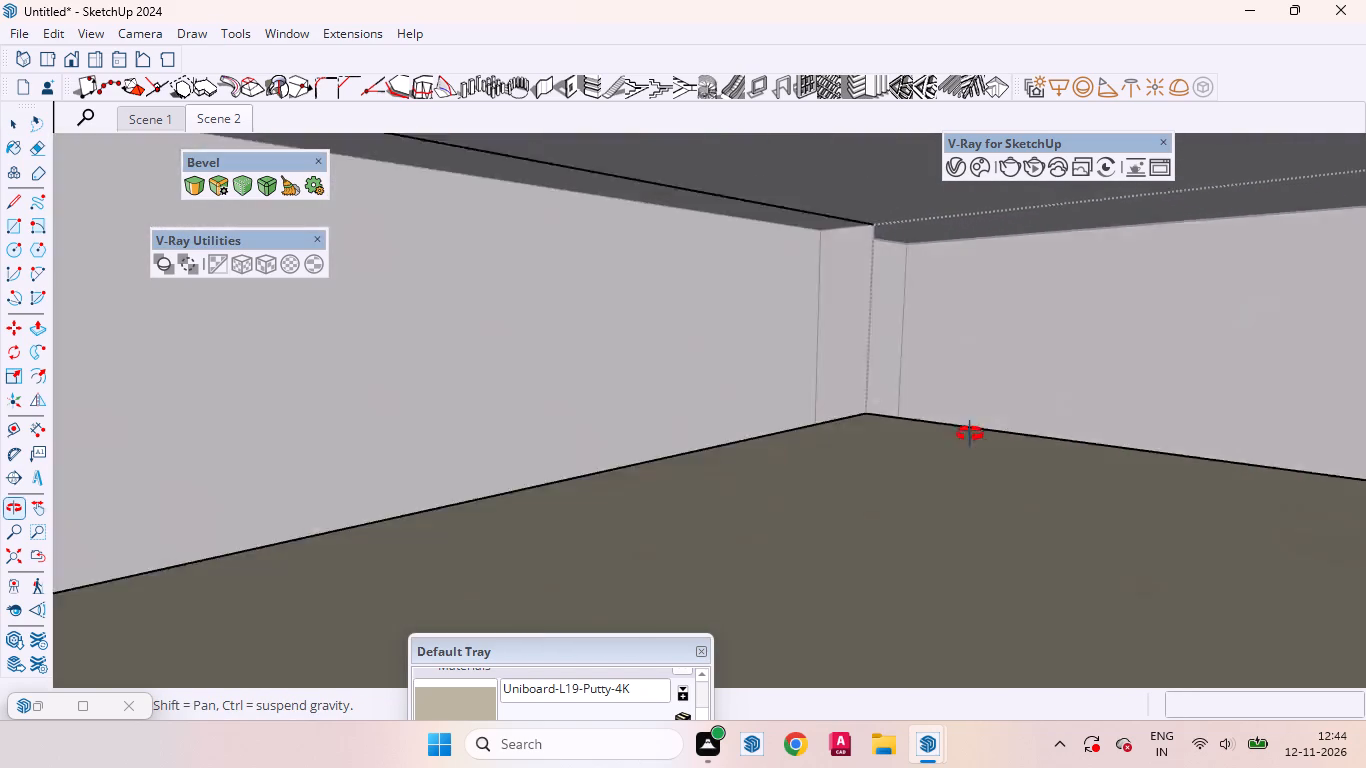
middle_drag(970, 434, 821, 427)
scroll(821, 426, up, 1)
scroll(880, 407, down, 18)
scroll(721, 345, up, 1)
scroll(721, 345, down, 4)
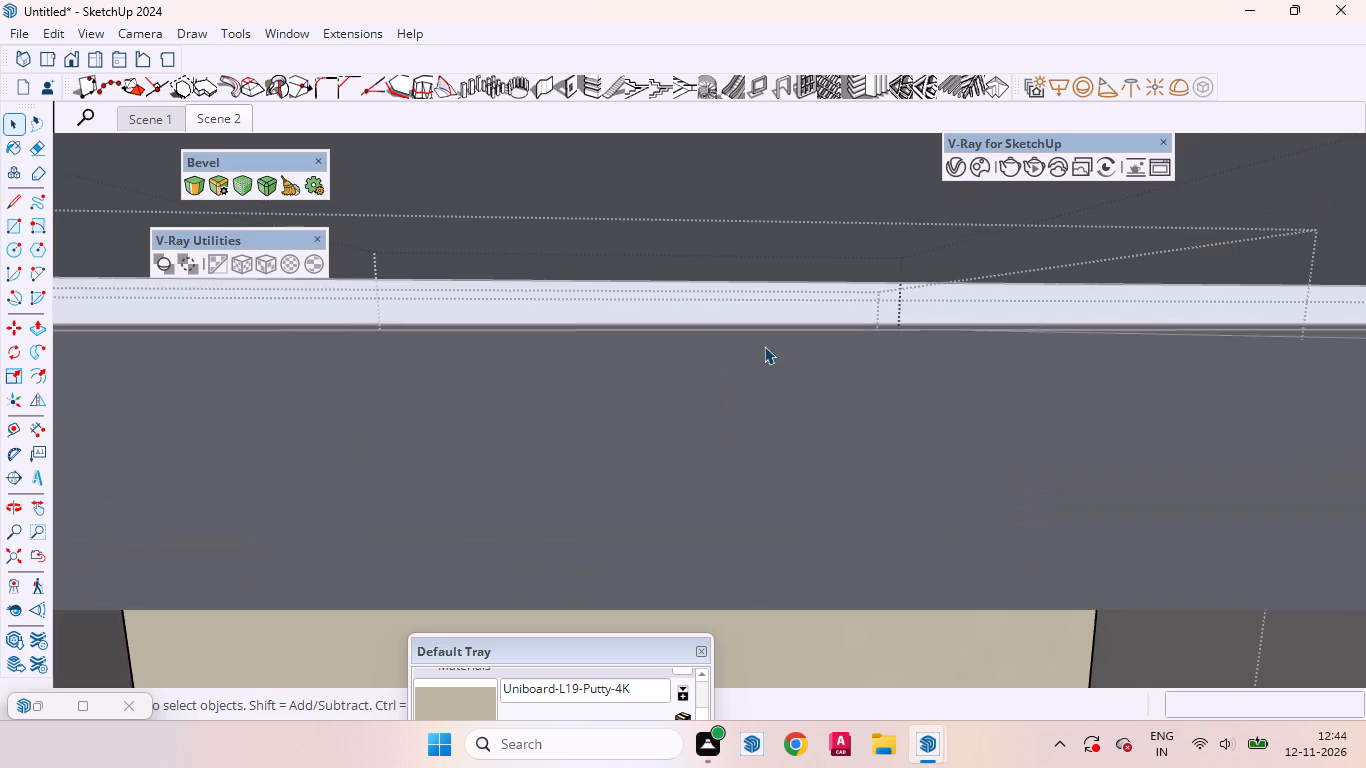
scroll(764, 346, down, 7)
scroll(754, 345, up, 1)
scroll(734, 286, down, 16)
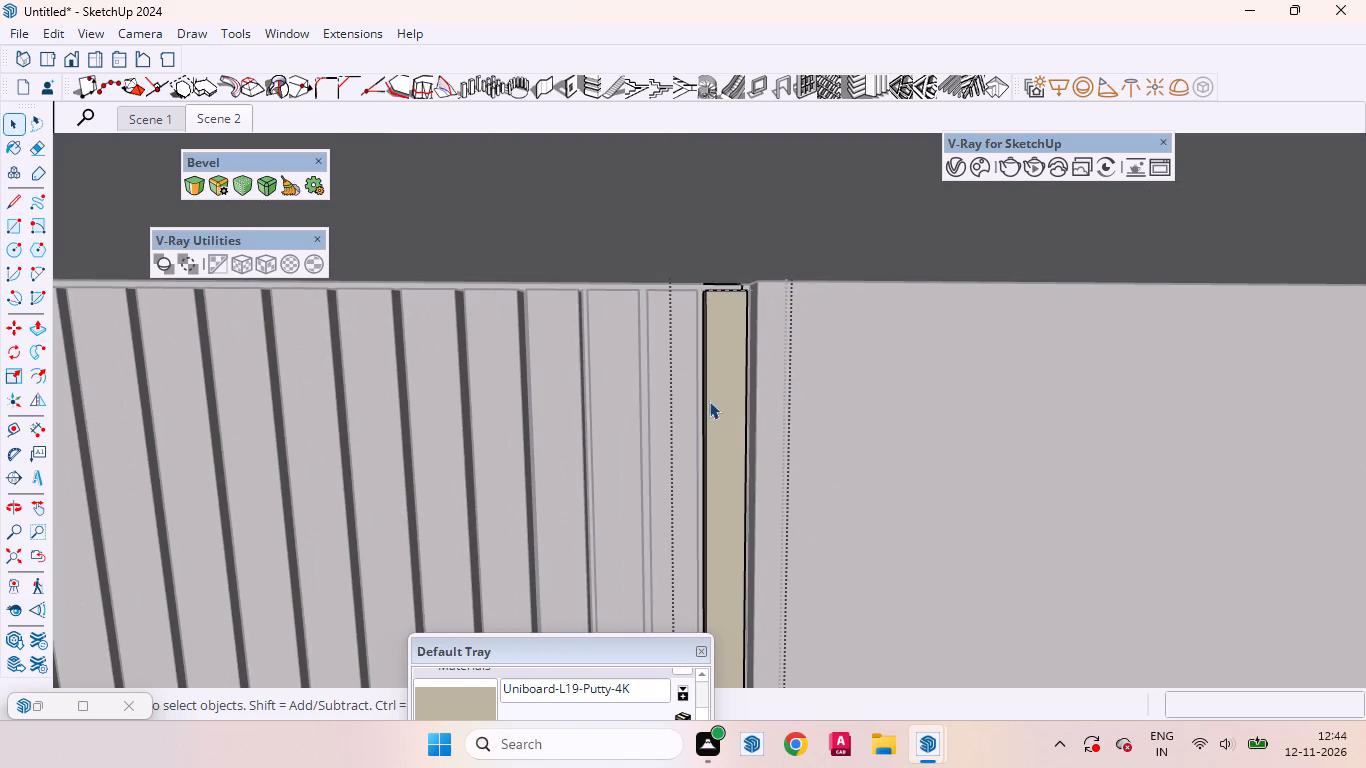
scroll(647, 406, down, 5)
middle_drag(681, 462, 701, 342)
scroll(654, 492, up, 3)
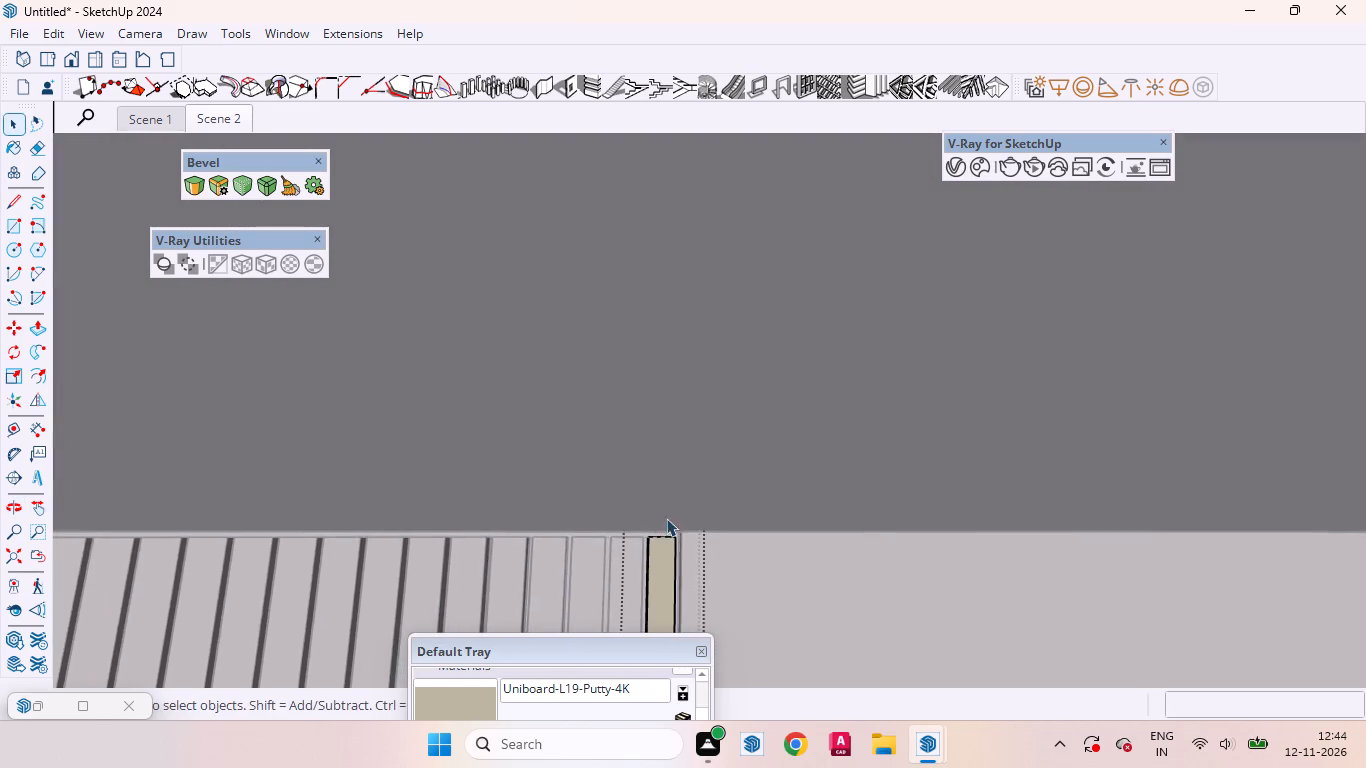
scroll(666, 518, up, 5)
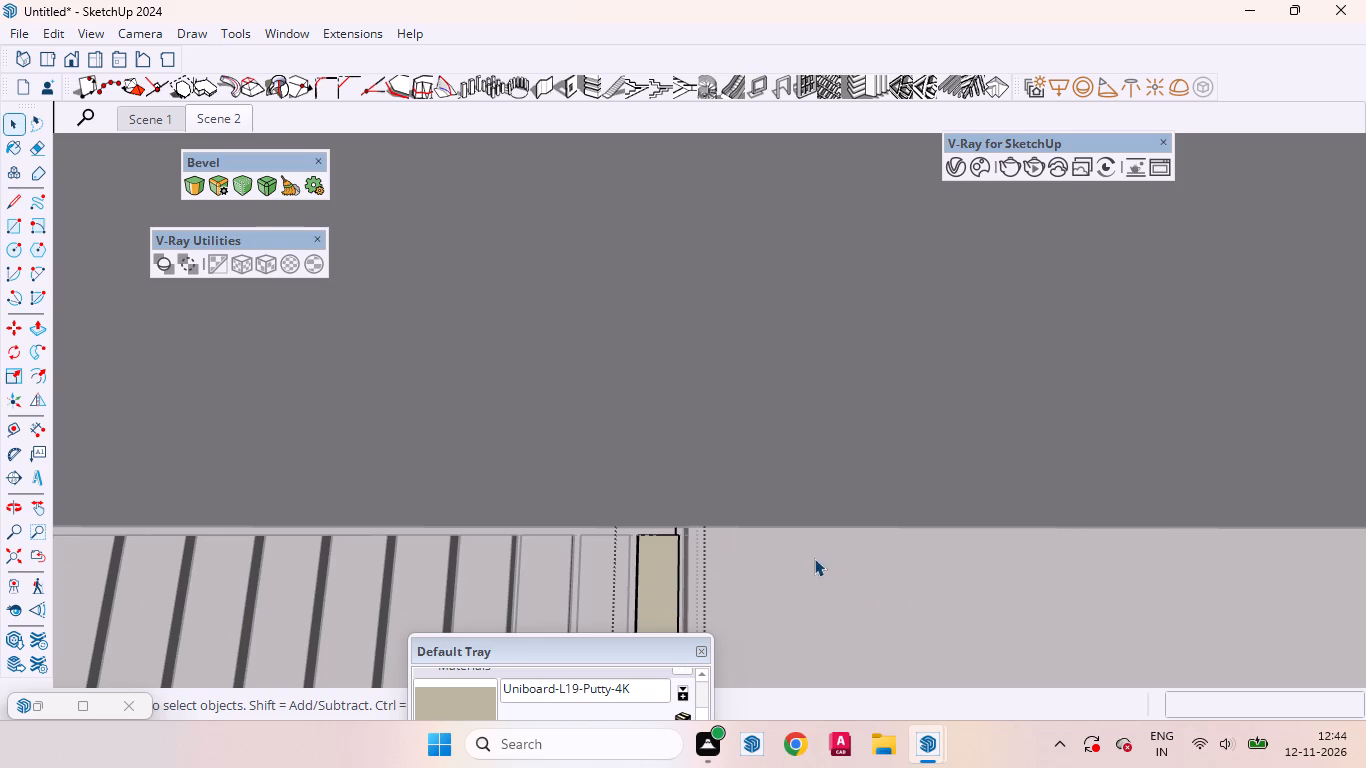
scroll(908, 449, down, 10)
scroll(616, 380, up, 1)
scroll(617, 383, down, 10)
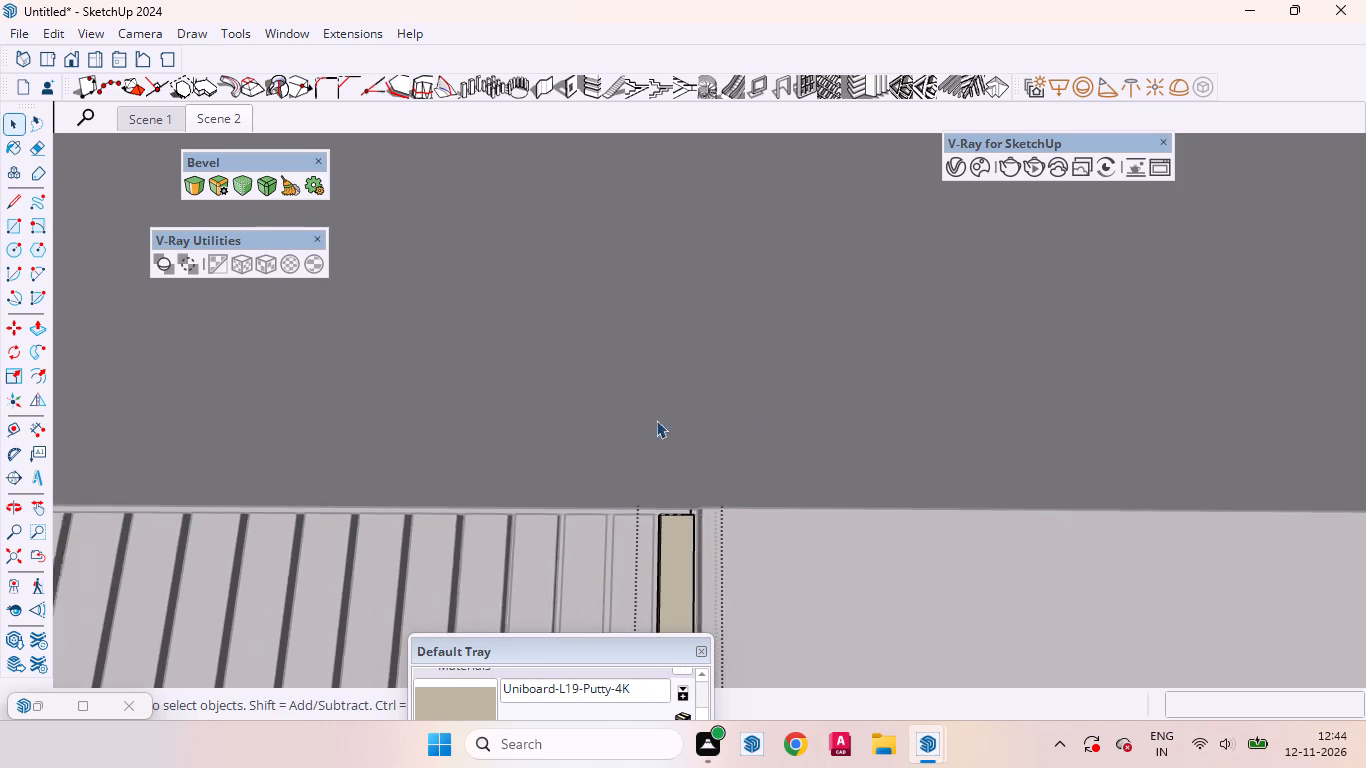
scroll(656, 420, down, 20)
scroll(656, 420, down, 10)
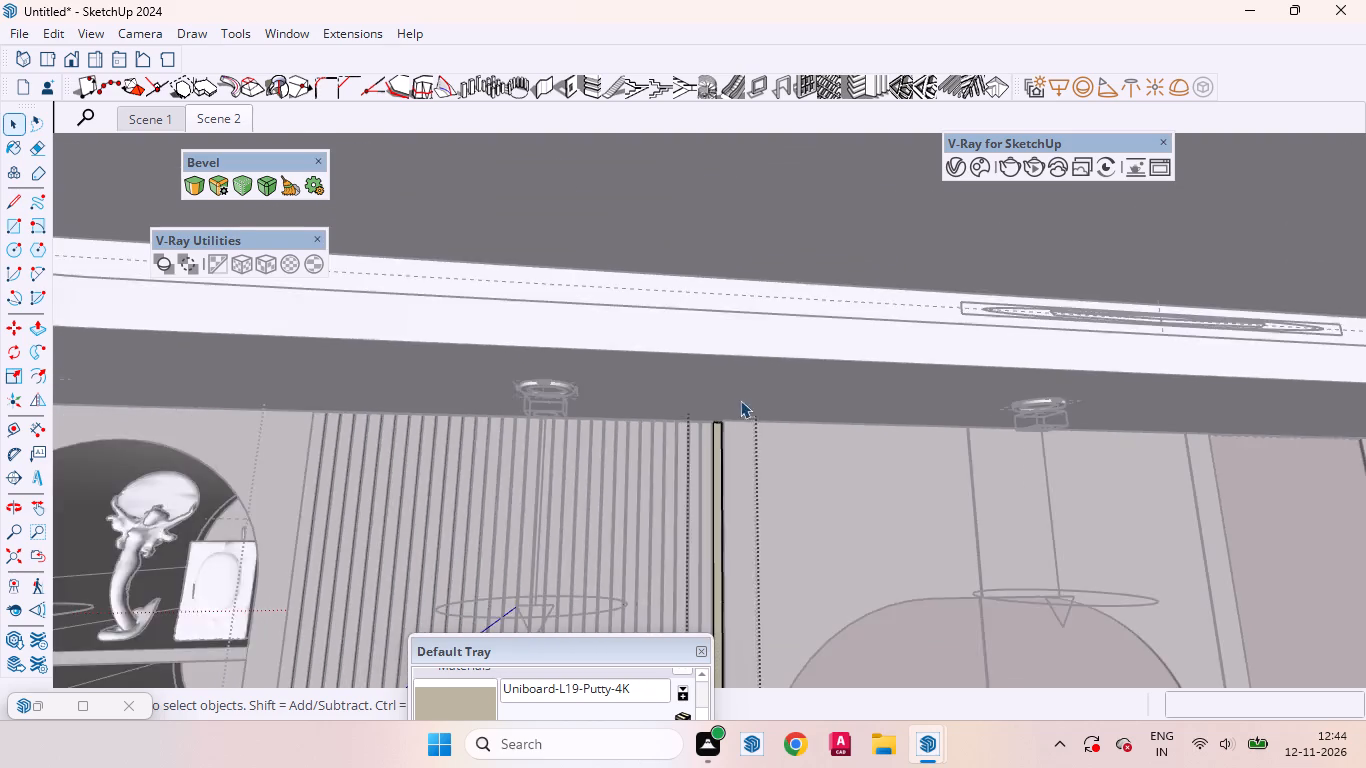
scroll(740, 400, down, 7)
scroll(733, 395, up, 1)
scroll(733, 395, down, 15)
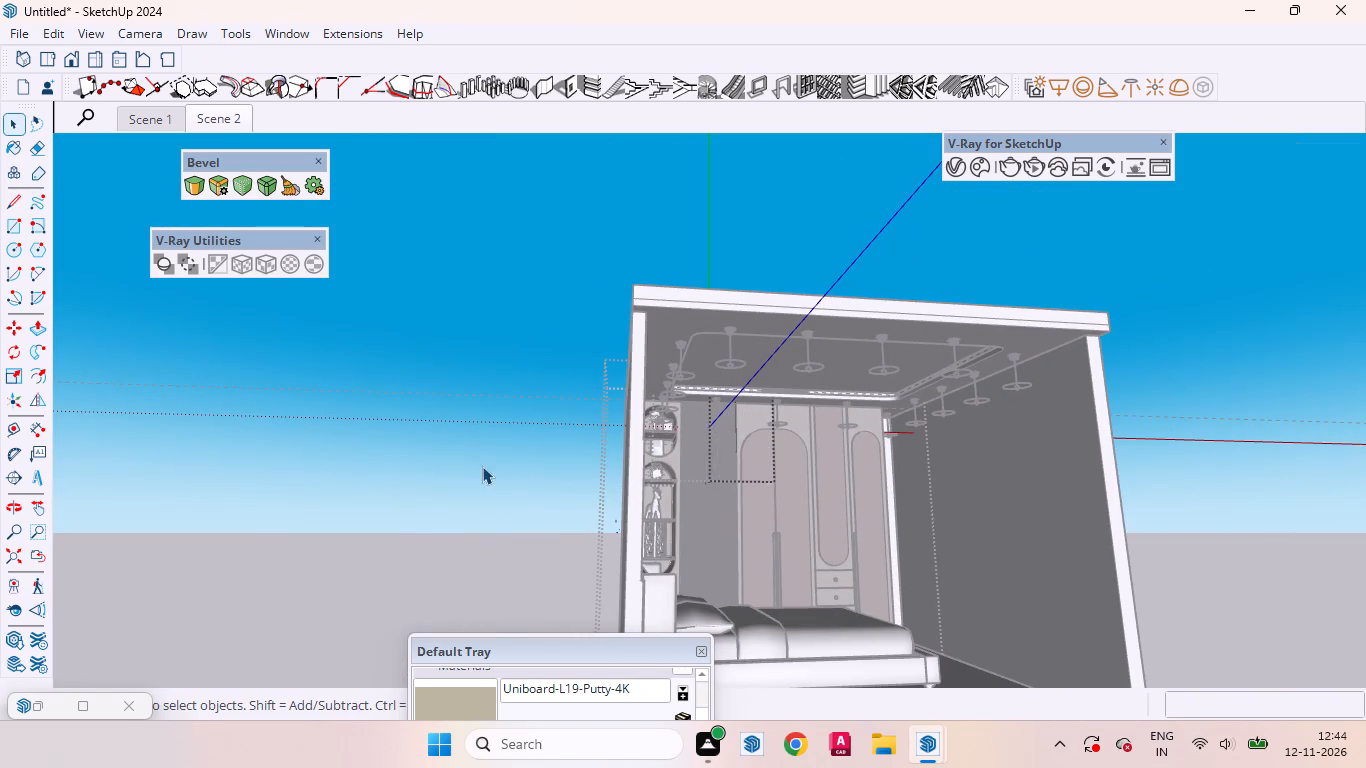
Open the arched-niche shelf panel beside the slats and copy its front face's top edge 3 mm downwards.
click(482, 466)
scroll(764, 428, up, 12)
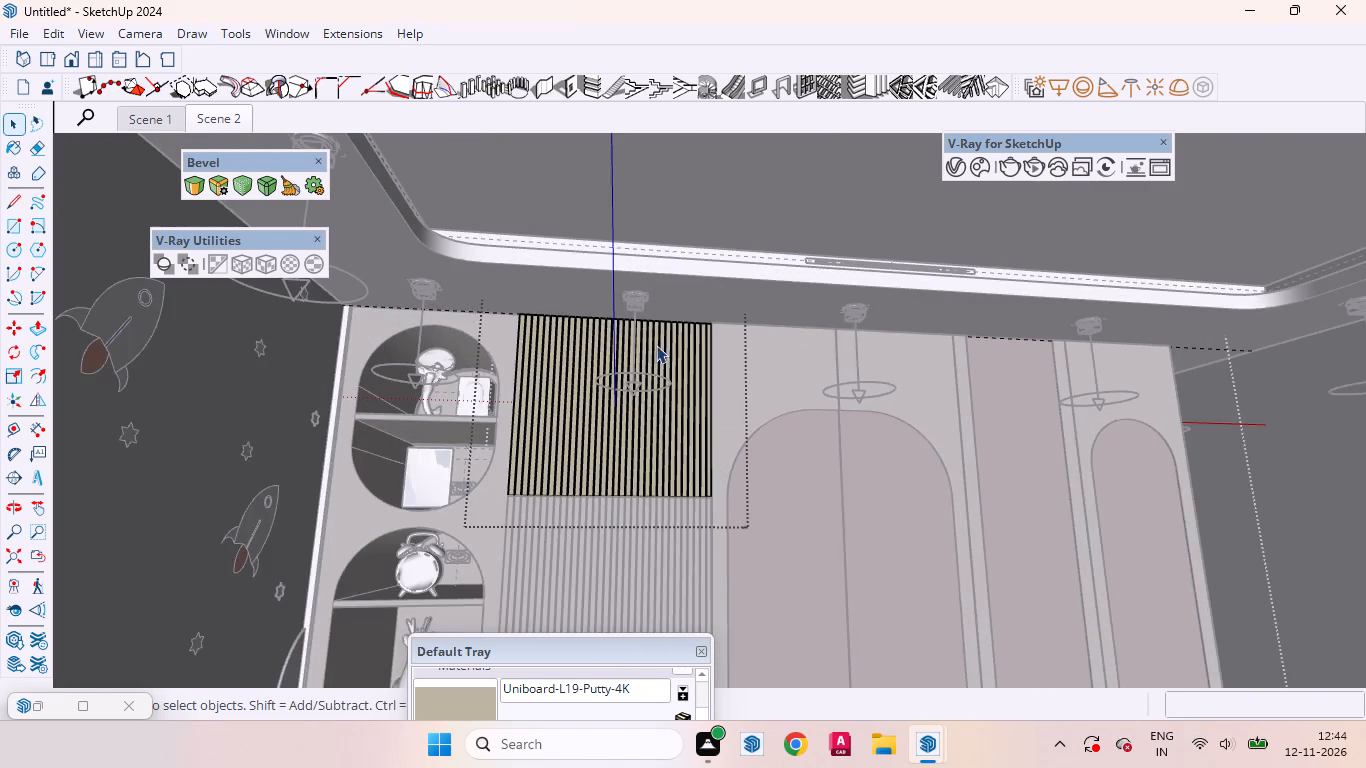
scroll(630, 327, up, 18)
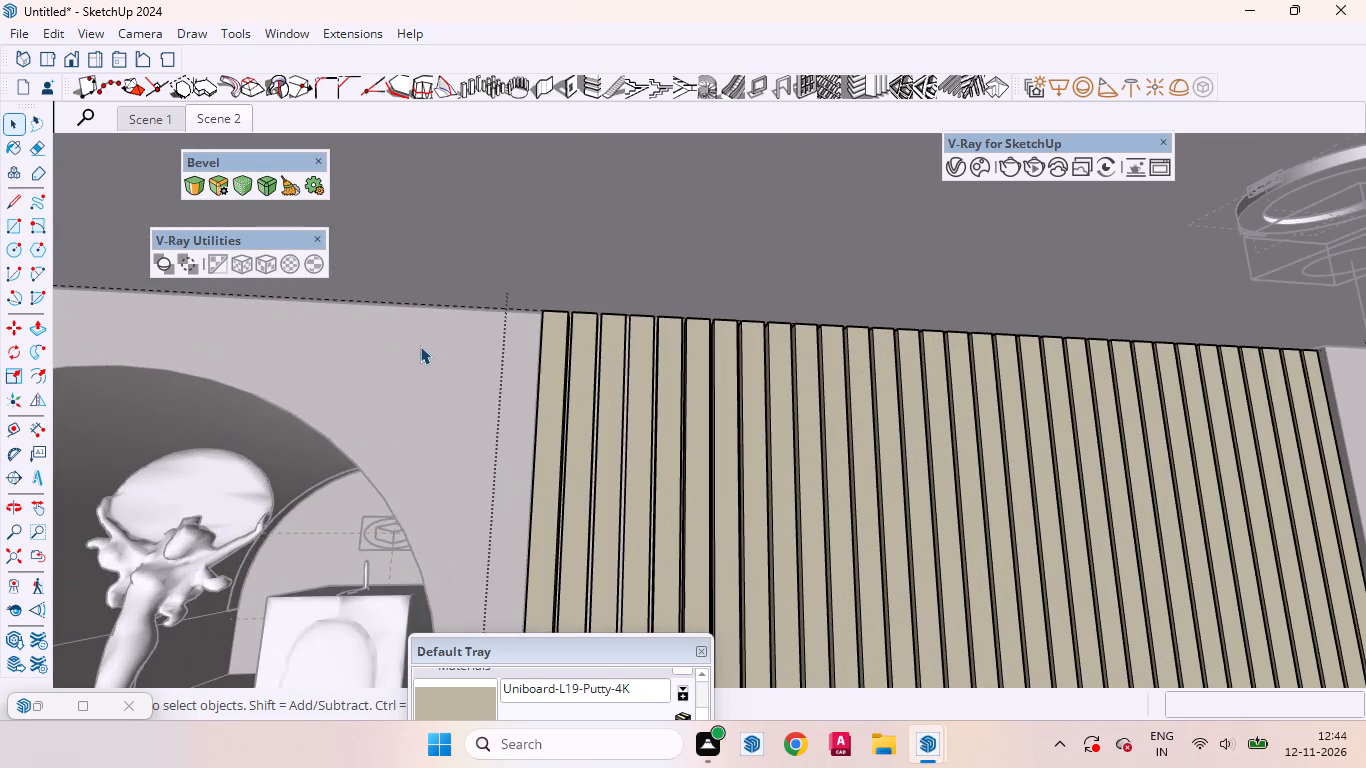
click(420, 346)
double_click(491, 362)
scroll(483, 316, up, 5)
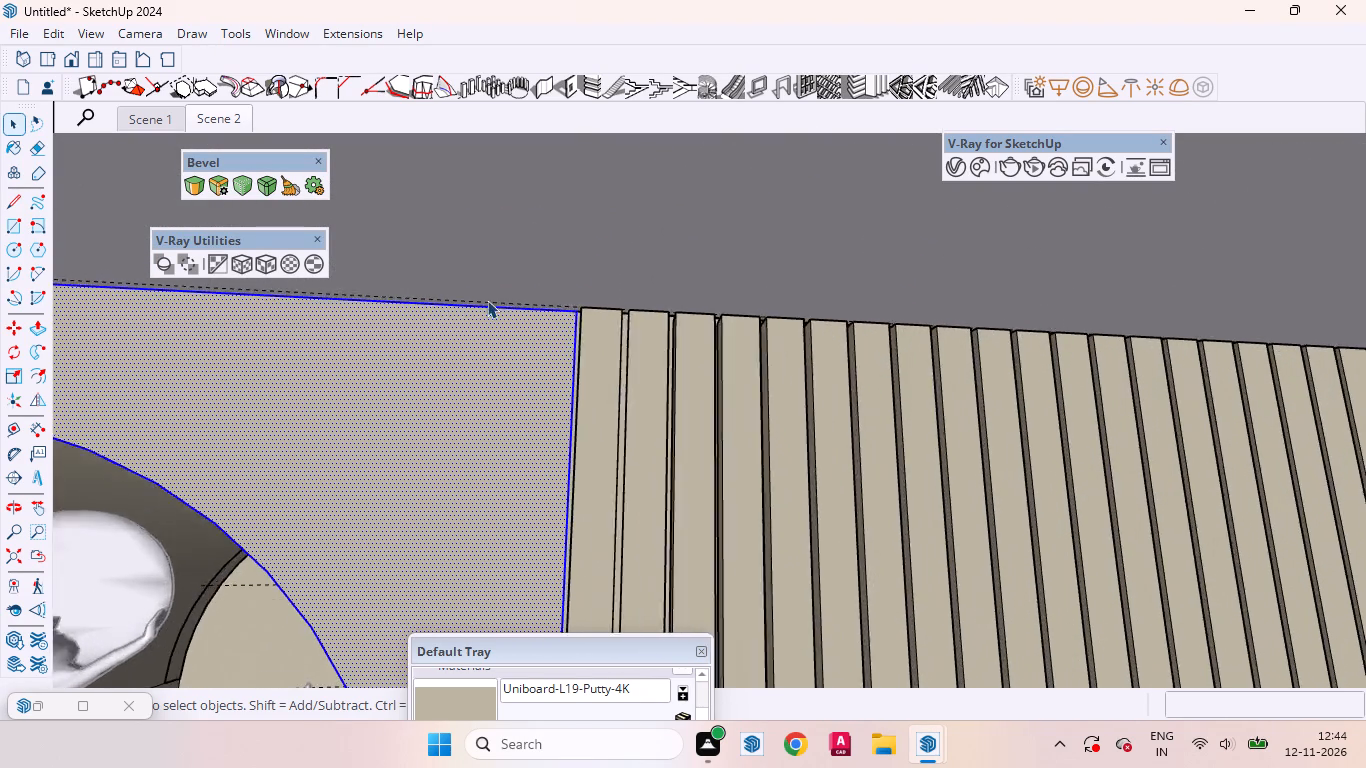
scroll(487, 300, up, 16)
middle_drag(672, 335, 650, 426)
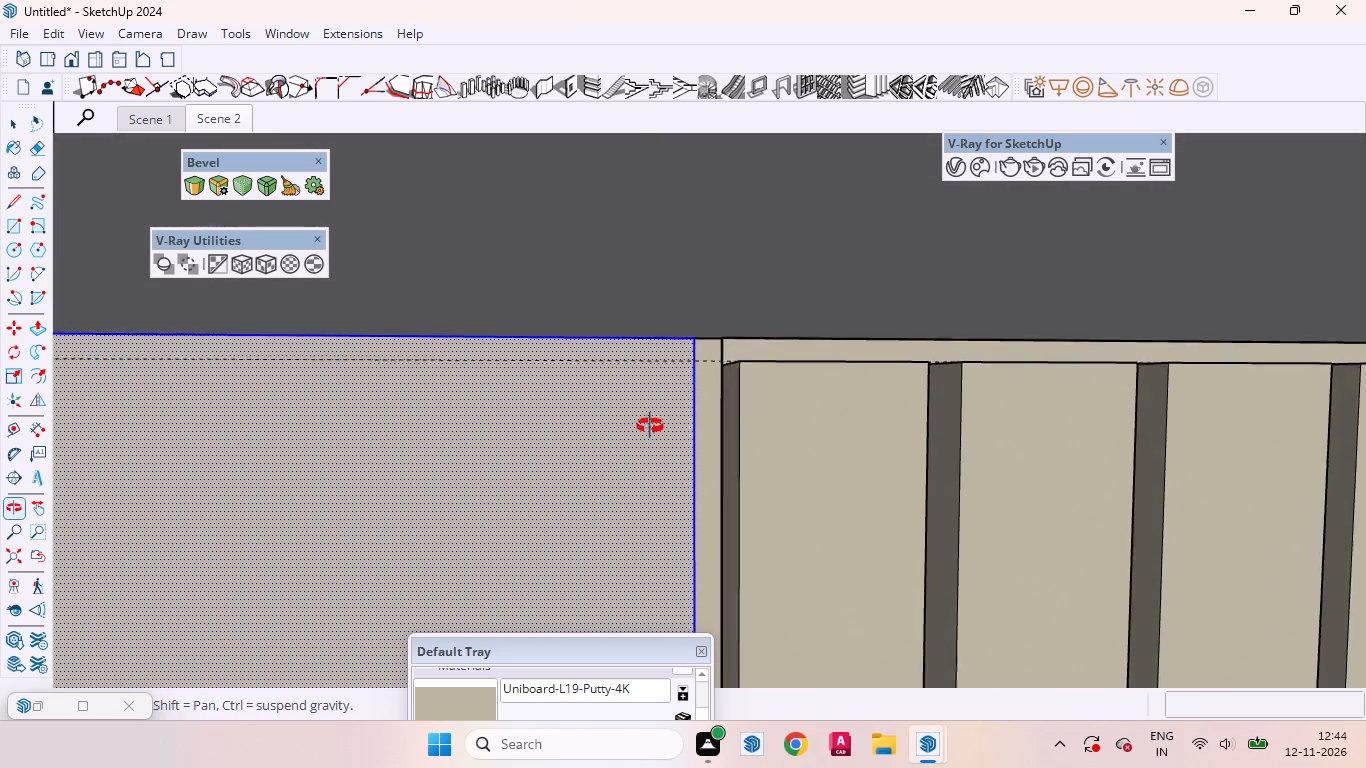
middle_drag(650, 426, 648, 428)
scroll(728, 363, up, 6)
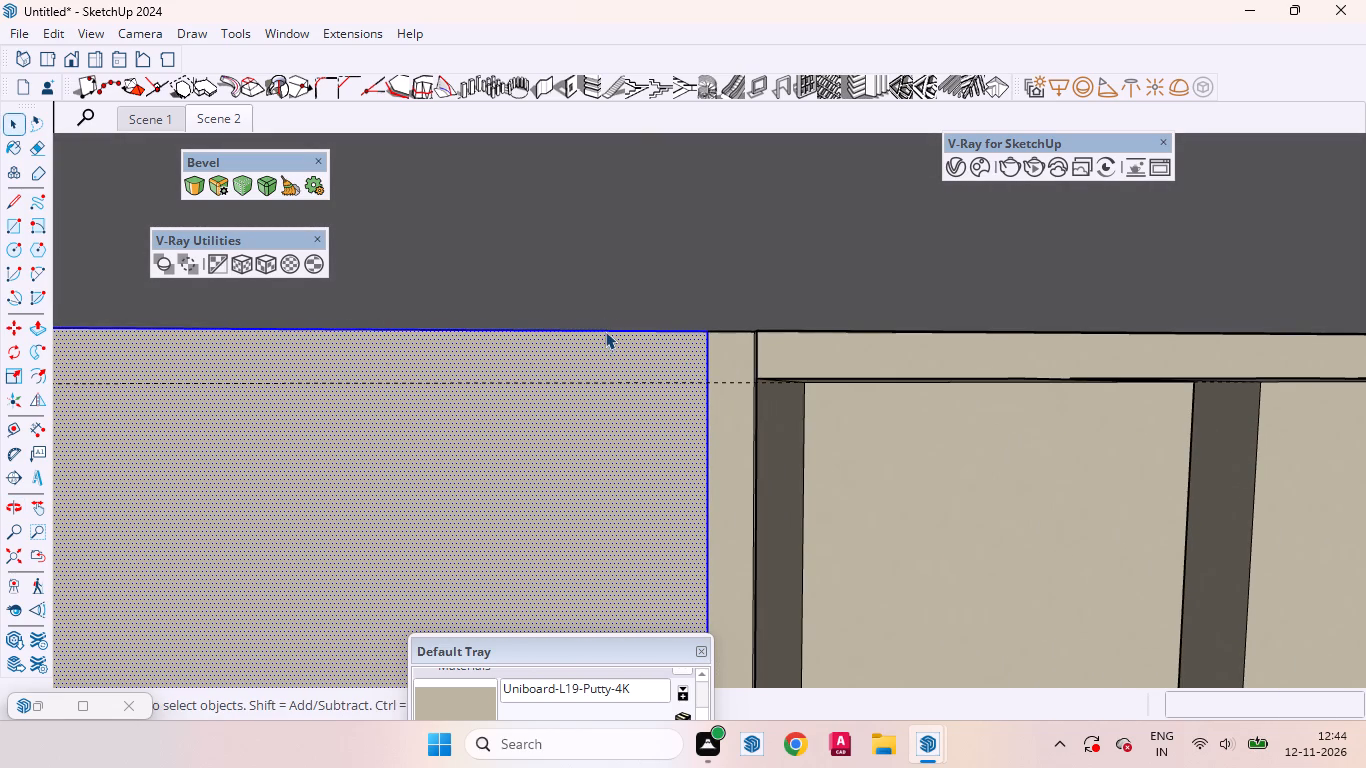
click(605, 331)
key(m)
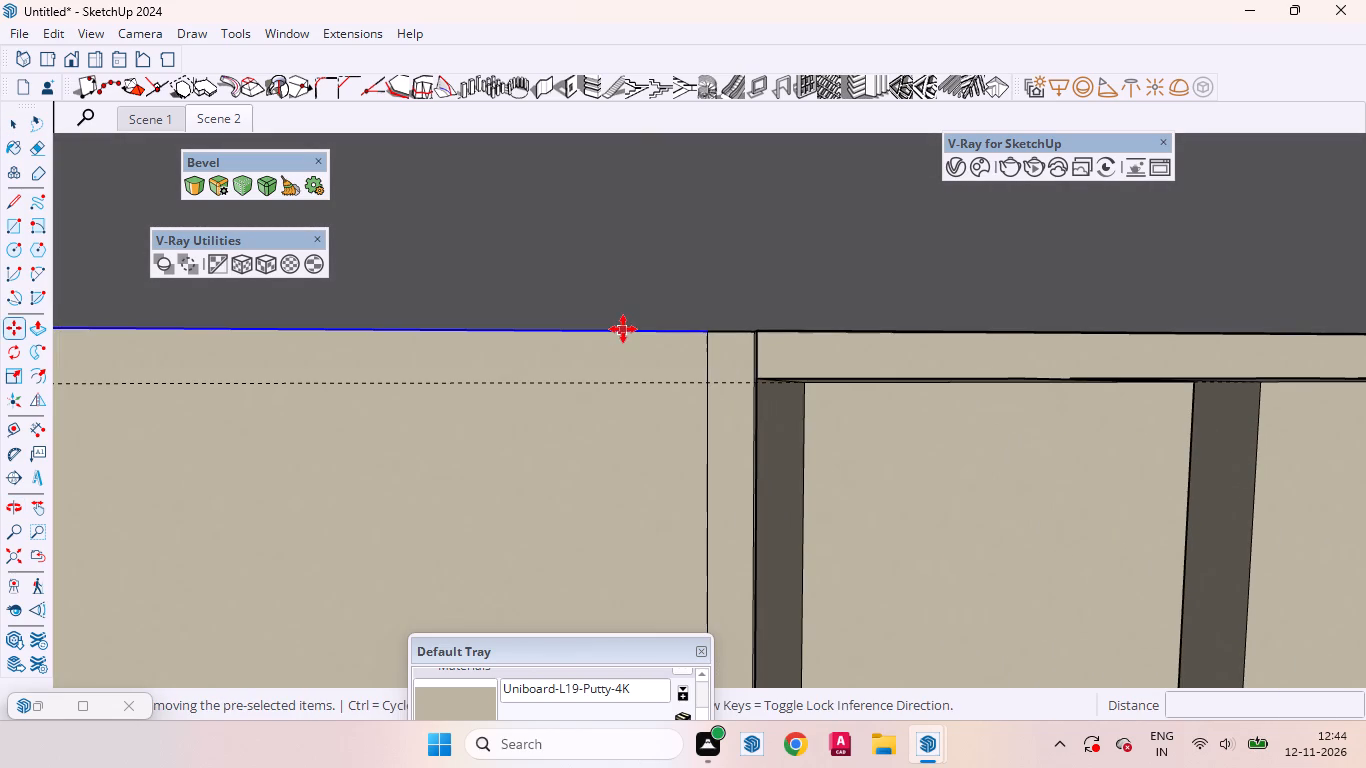
click(623, 329)
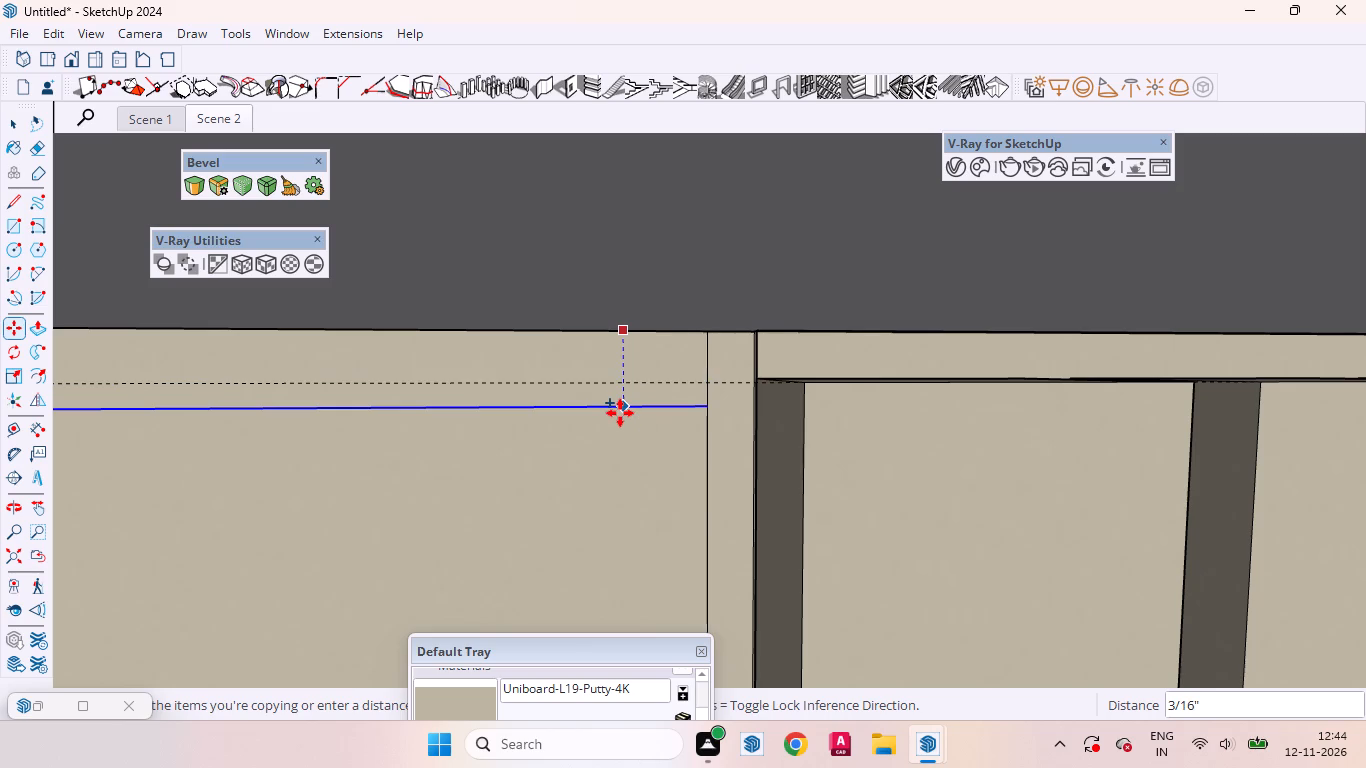
text(3mm)
key(Return)
key(space)
Push the narrow strip above the copied edge of the arched-niche panel back 18 mm.
click(619, 361)
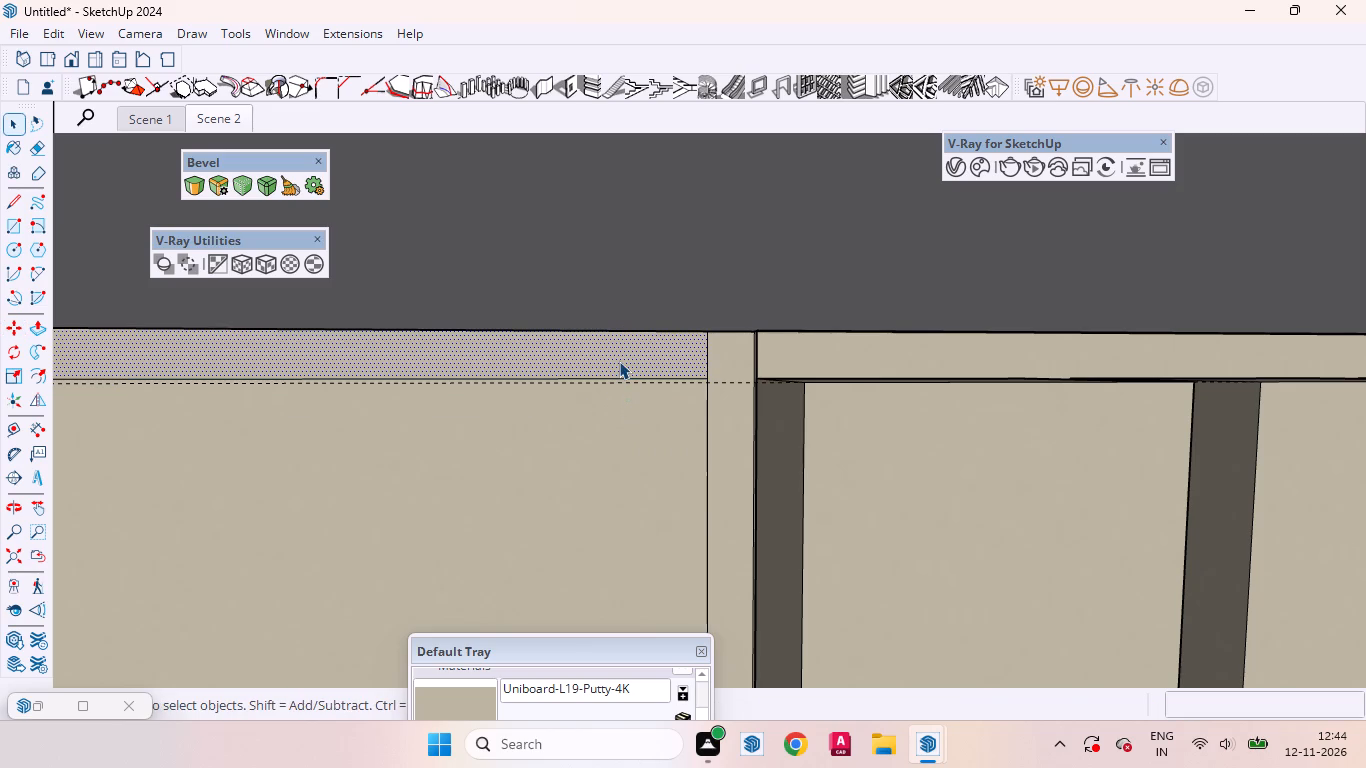
key(p)
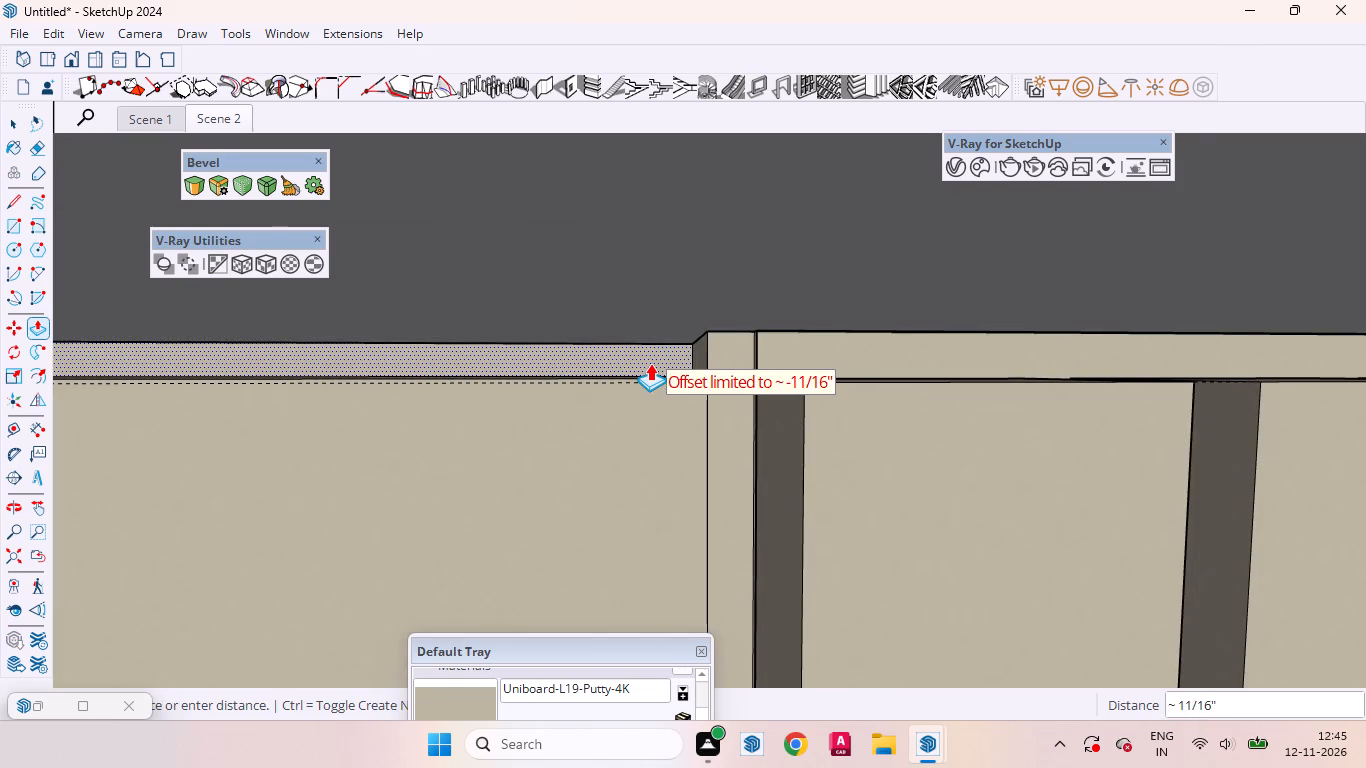
key(1)
text(8mm)
key(Return)
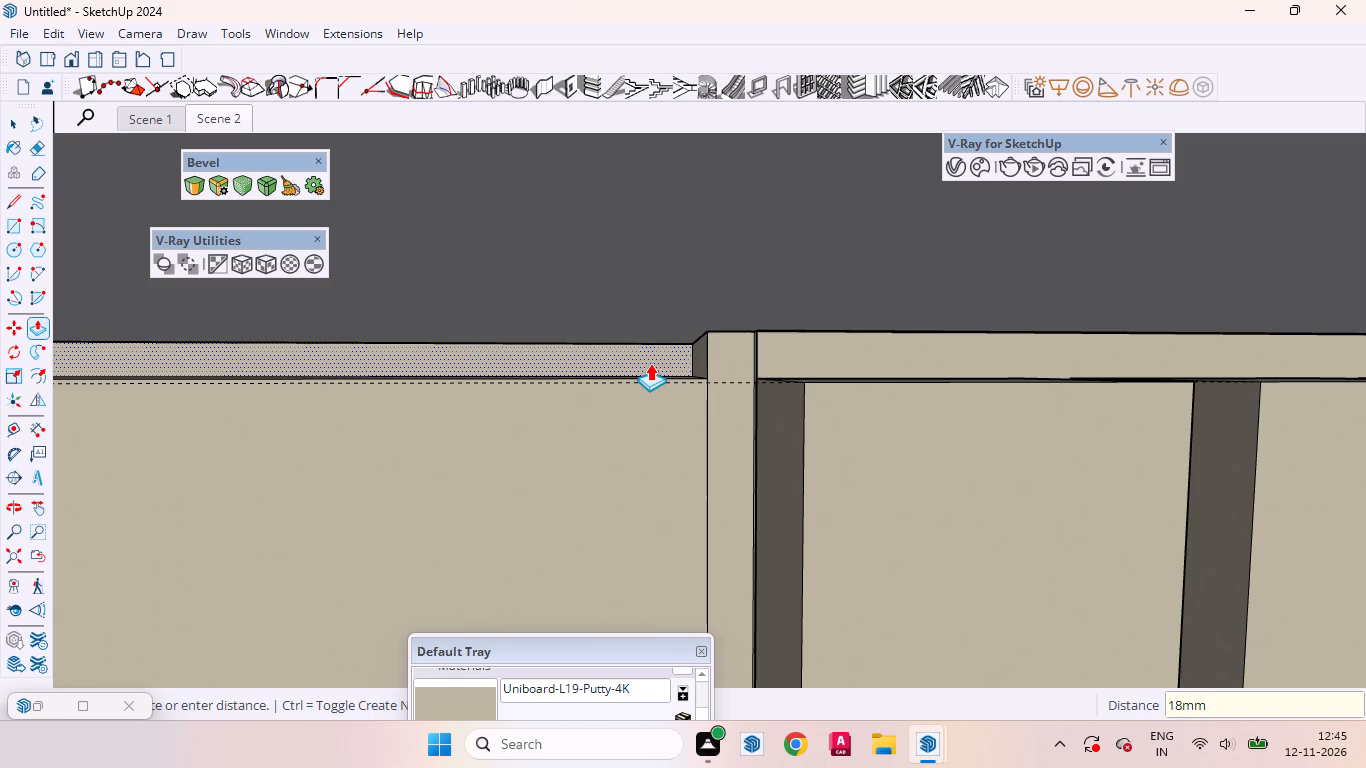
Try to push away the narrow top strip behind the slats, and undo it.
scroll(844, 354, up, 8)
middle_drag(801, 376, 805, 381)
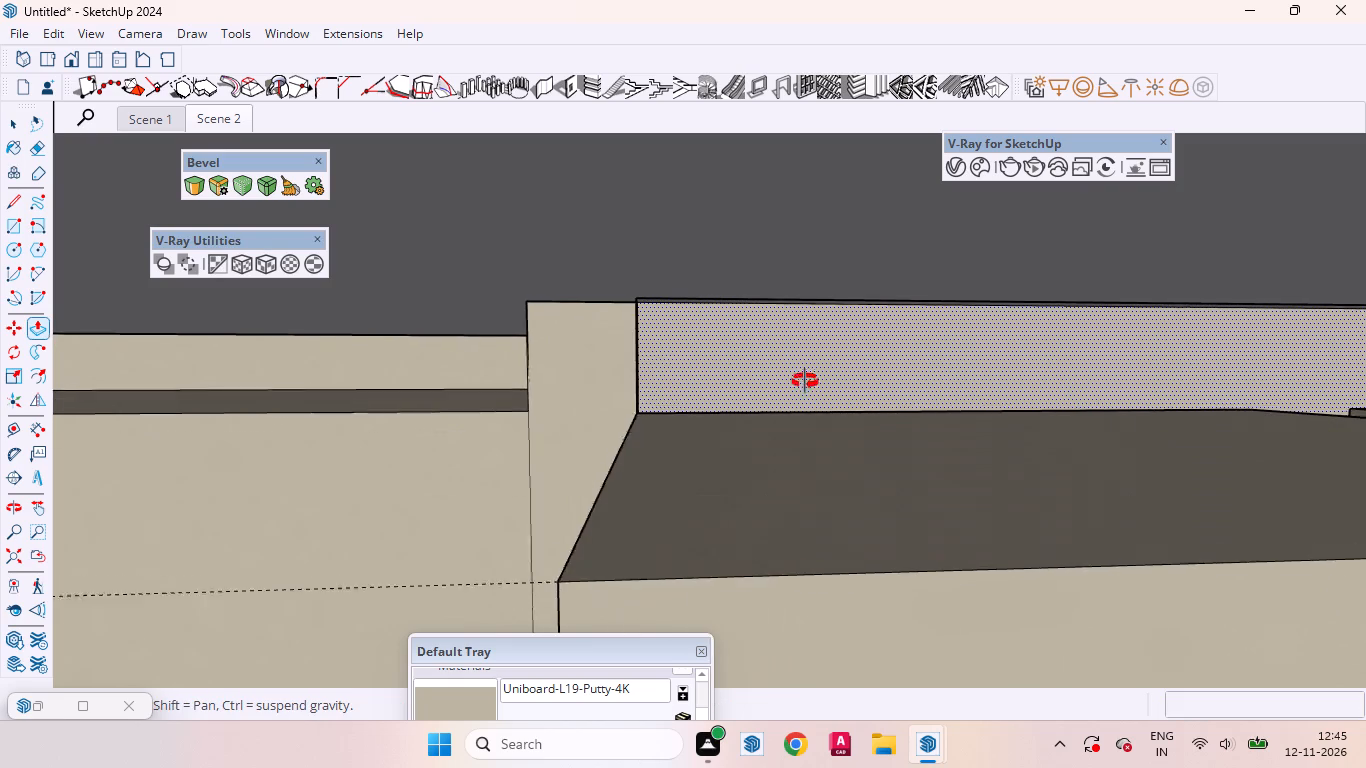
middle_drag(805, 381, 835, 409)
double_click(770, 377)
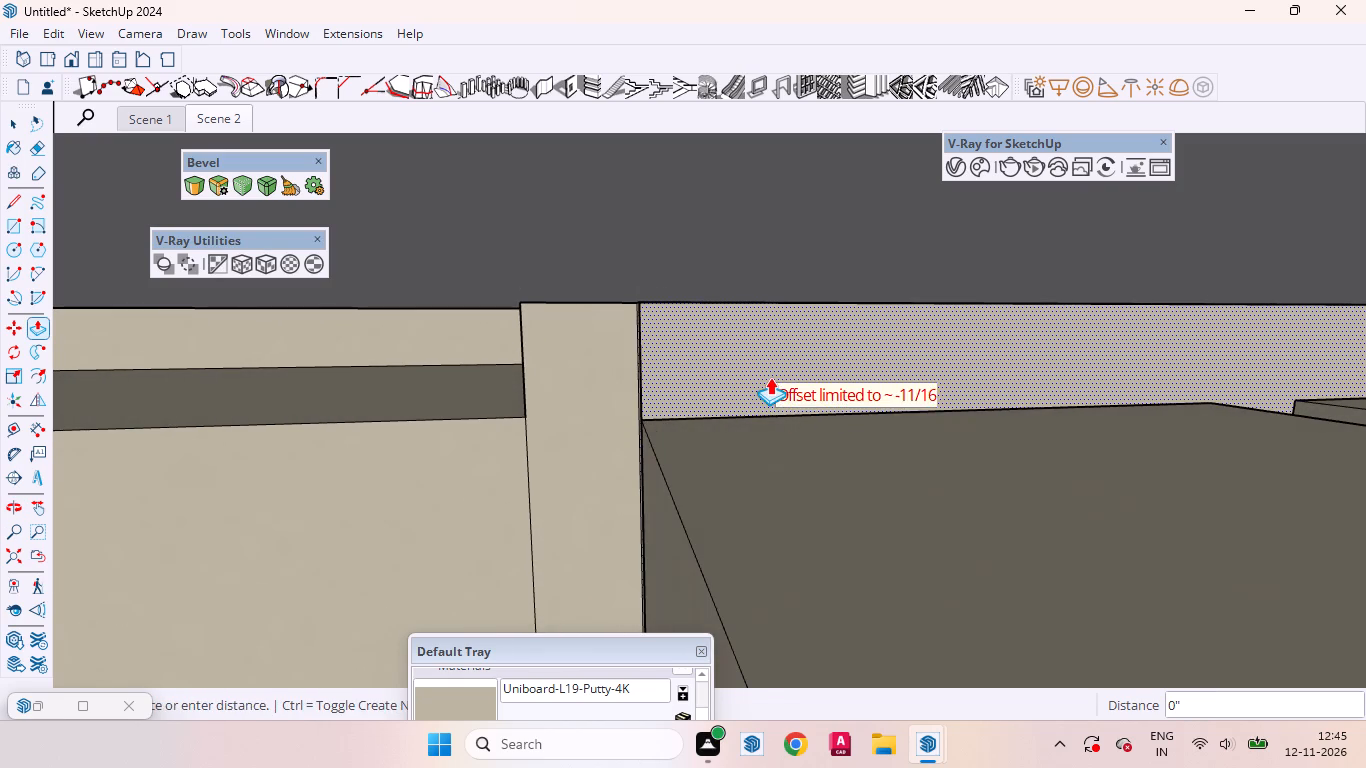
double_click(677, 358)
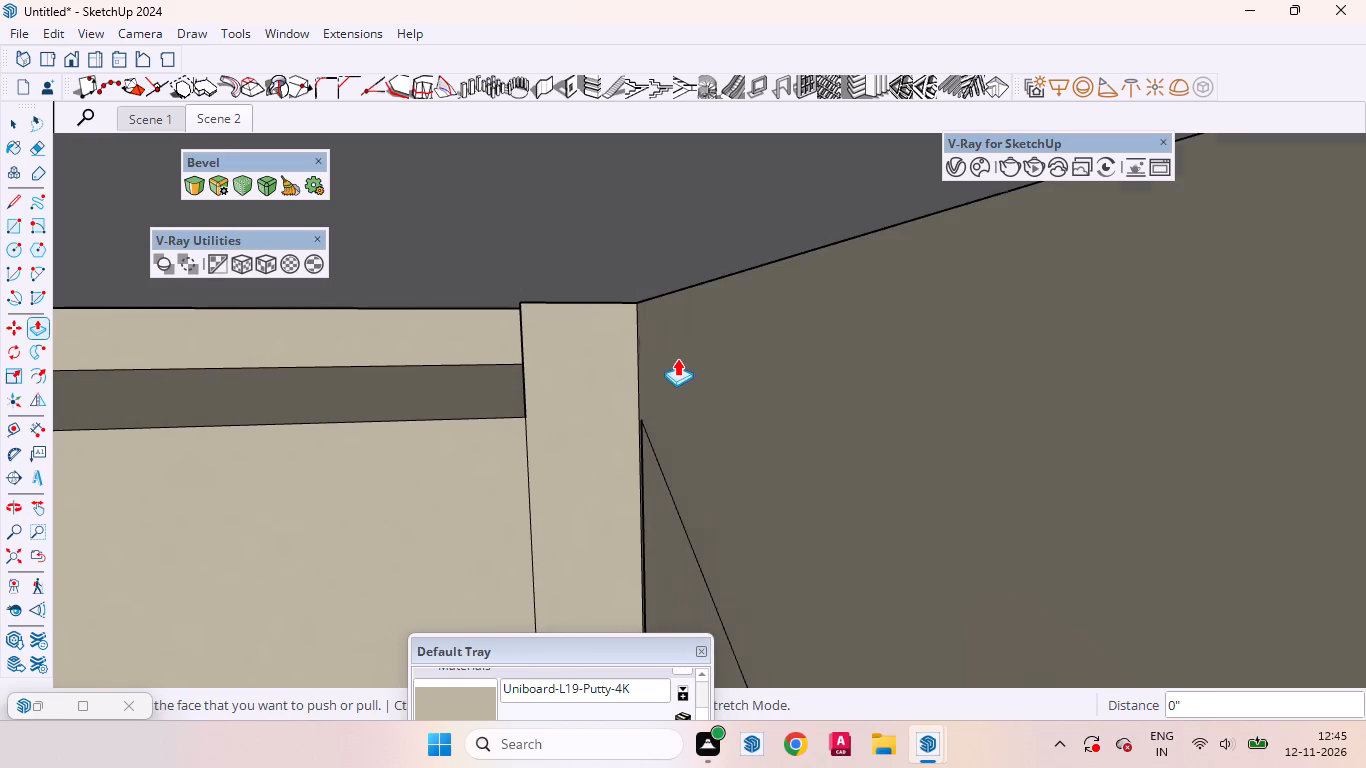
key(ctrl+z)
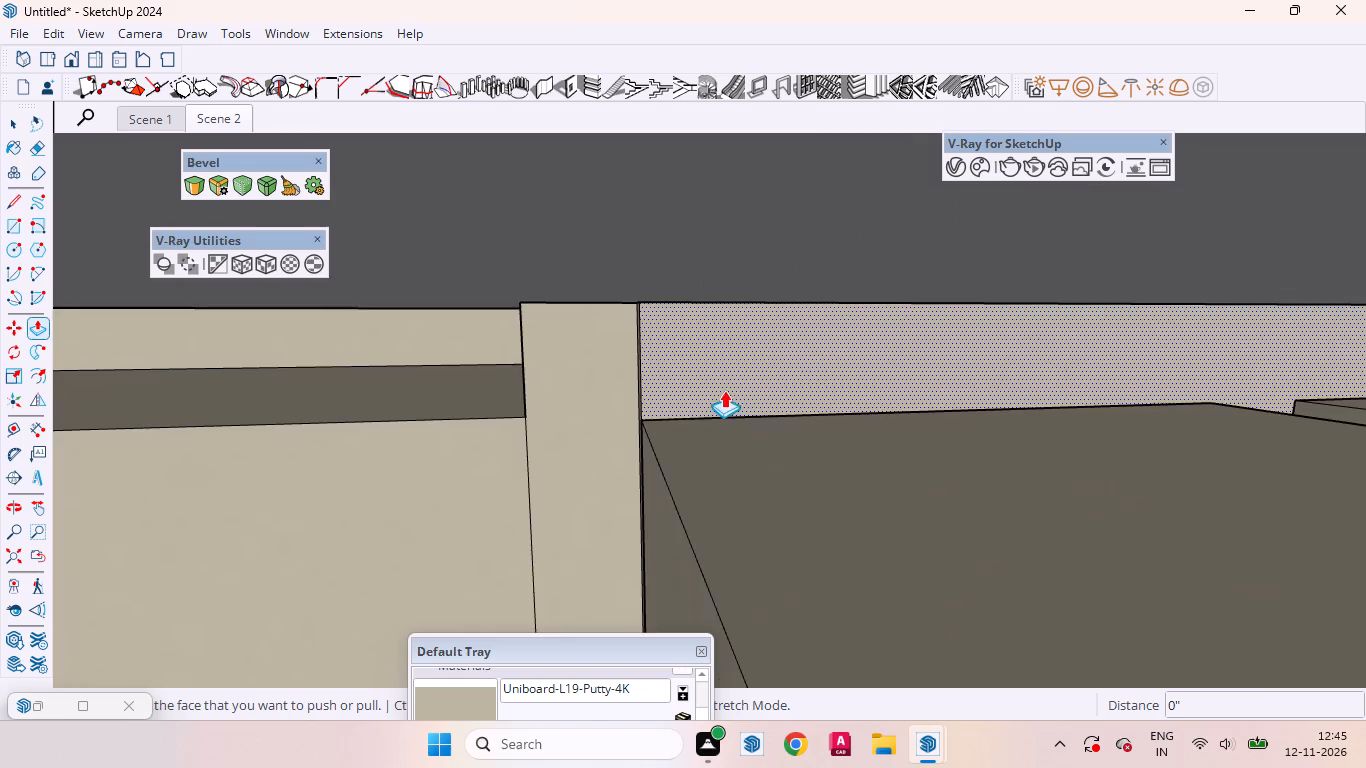
Copy the top edge of the plain panel on the other side of the slats 3 mm down its face.
scroll(724, 387, down, 14)
middle_drag(744, 521, 734, 373)
scroll(734, 380, down, 5)
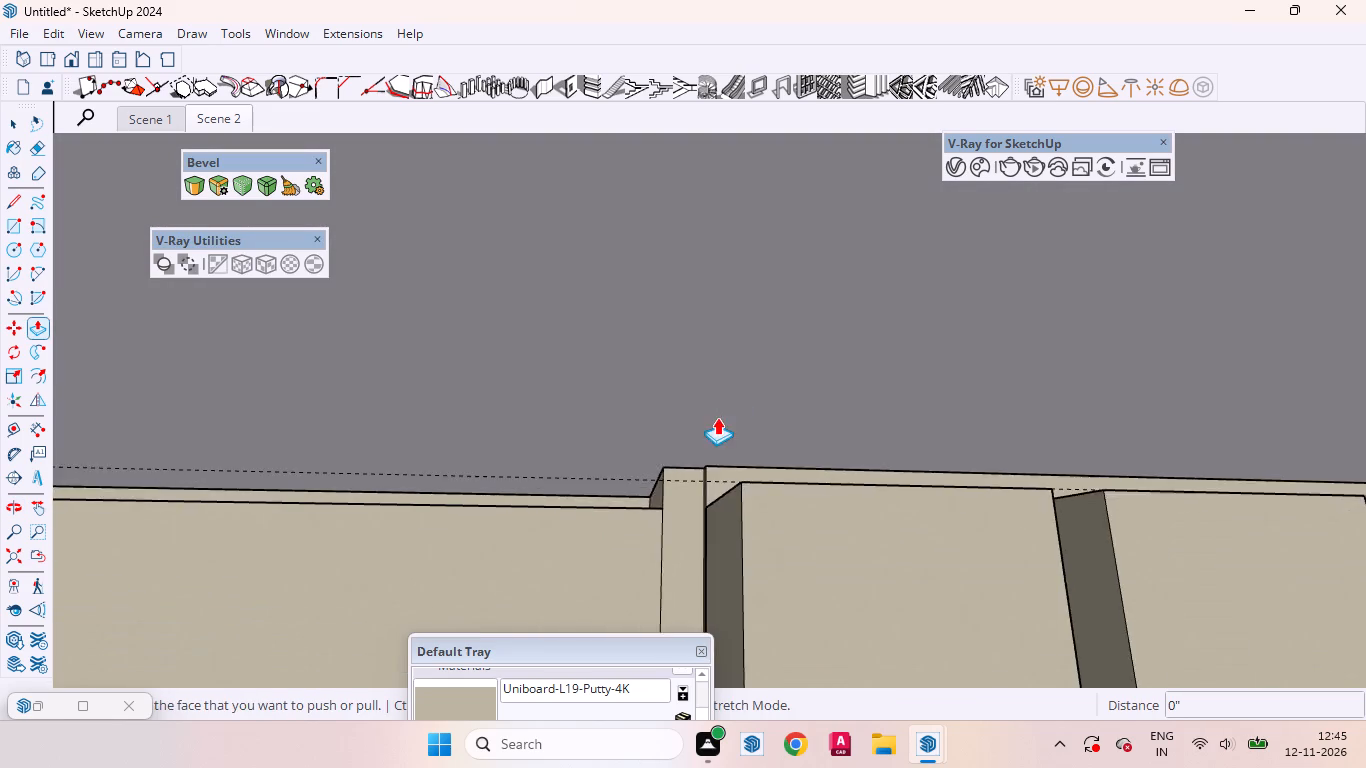
scroll(717, 417, down, 20)
scroll(717, 417, down, 14)
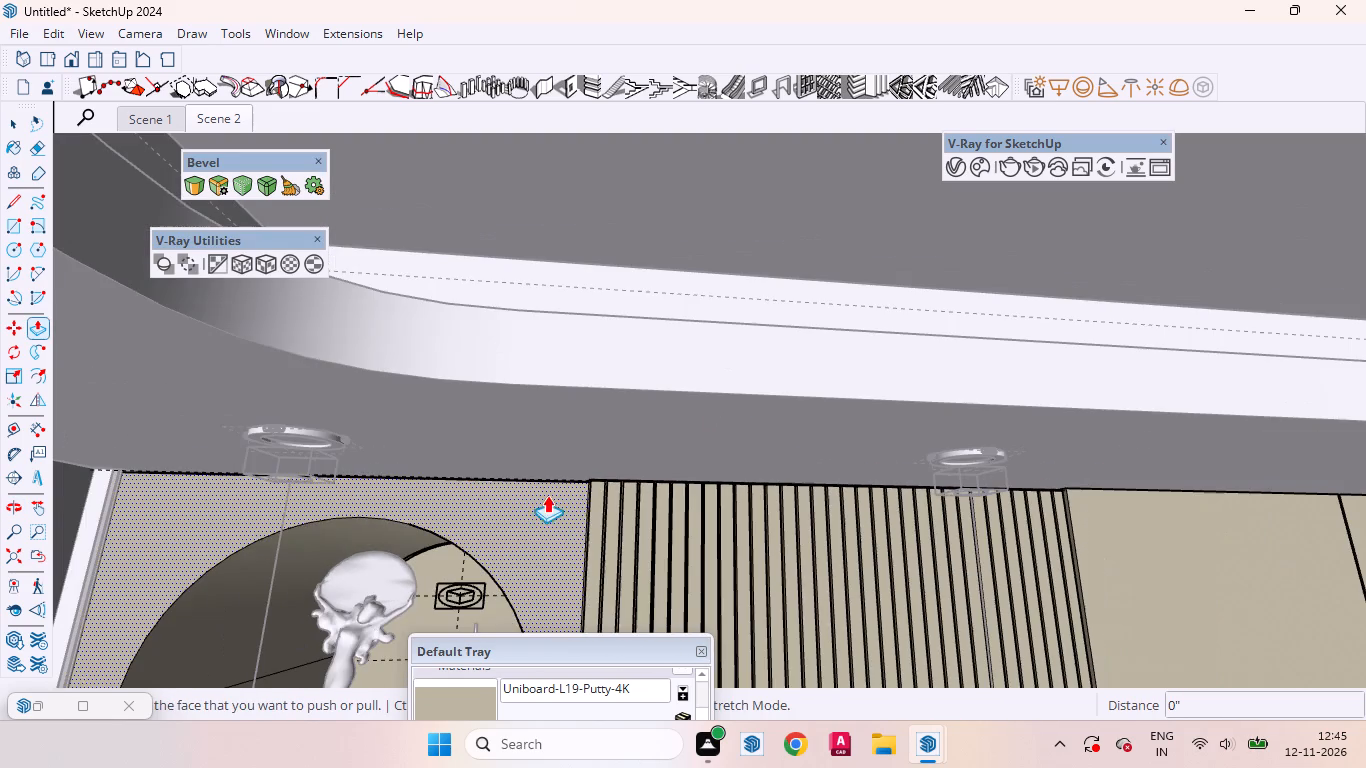
key(space)
scroll(420, 516, down, 6)
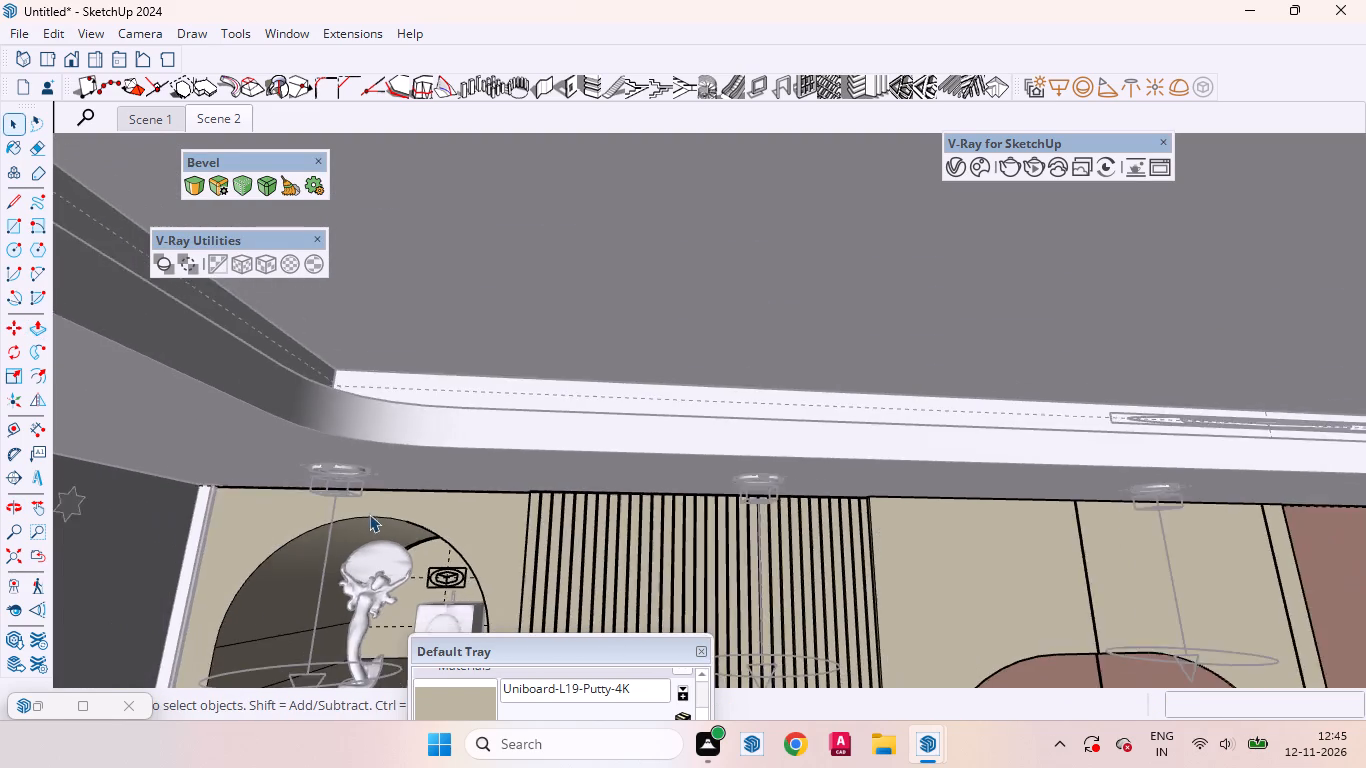
scroll(369, 514, down, 3)
scroll(836, 513, up, 16)
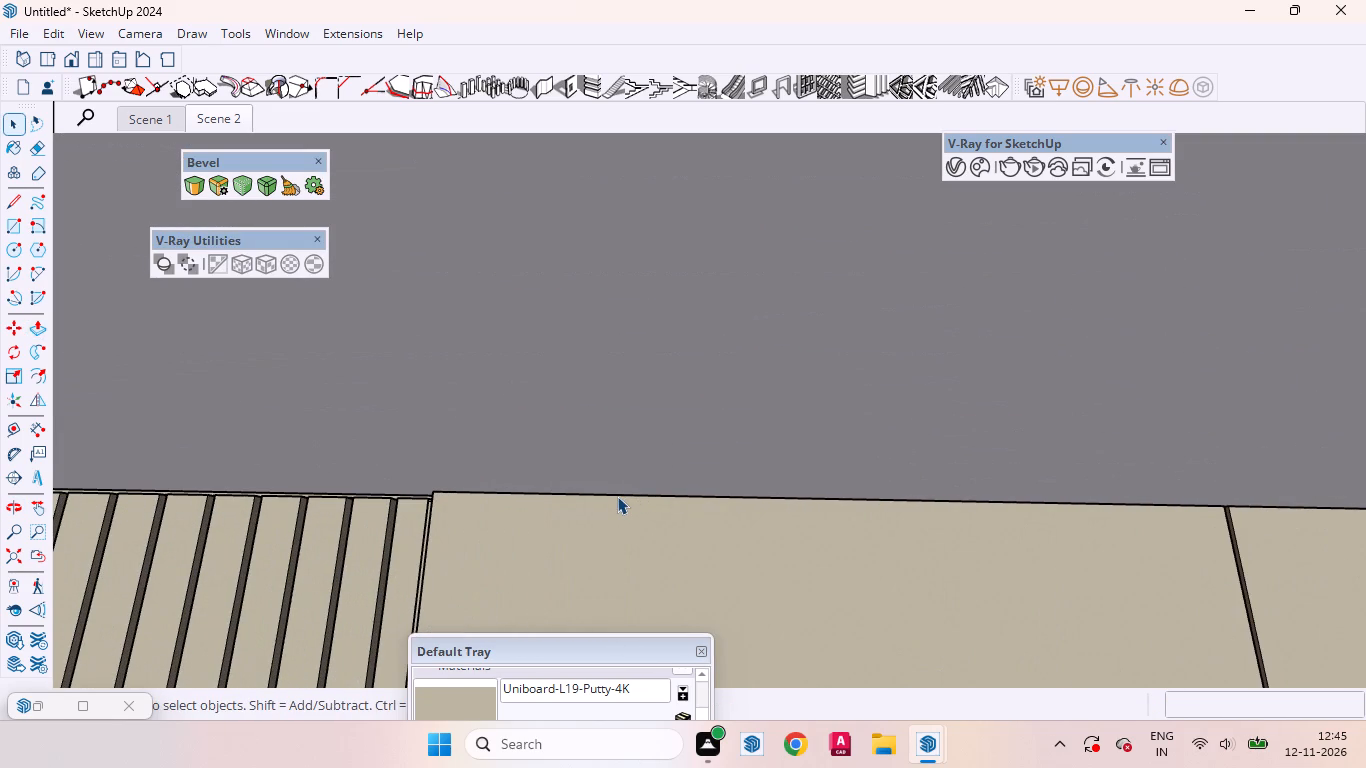
click(617, 496)
scroll(670, 516, down, 4)
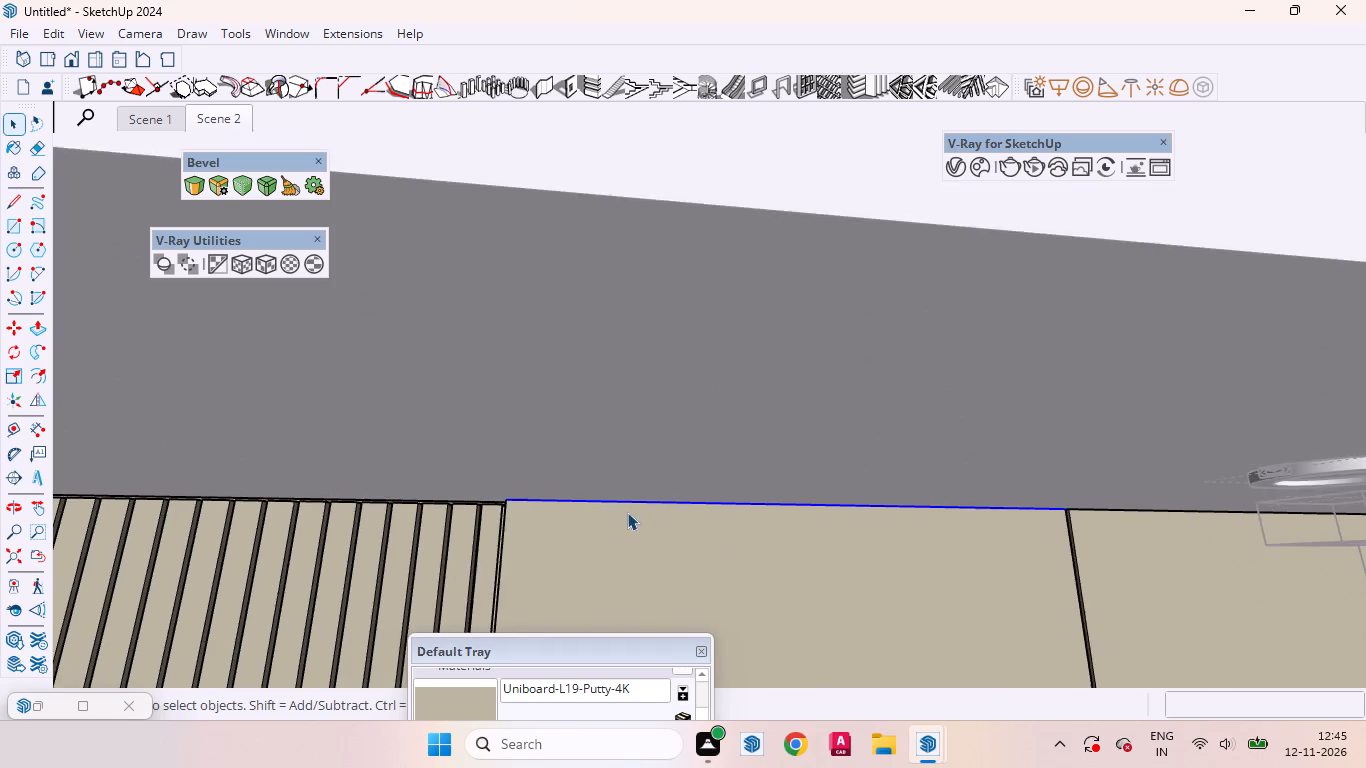
scroll(627, 512, down, 8)
scroll(754, 521, up, 4)
key(m)
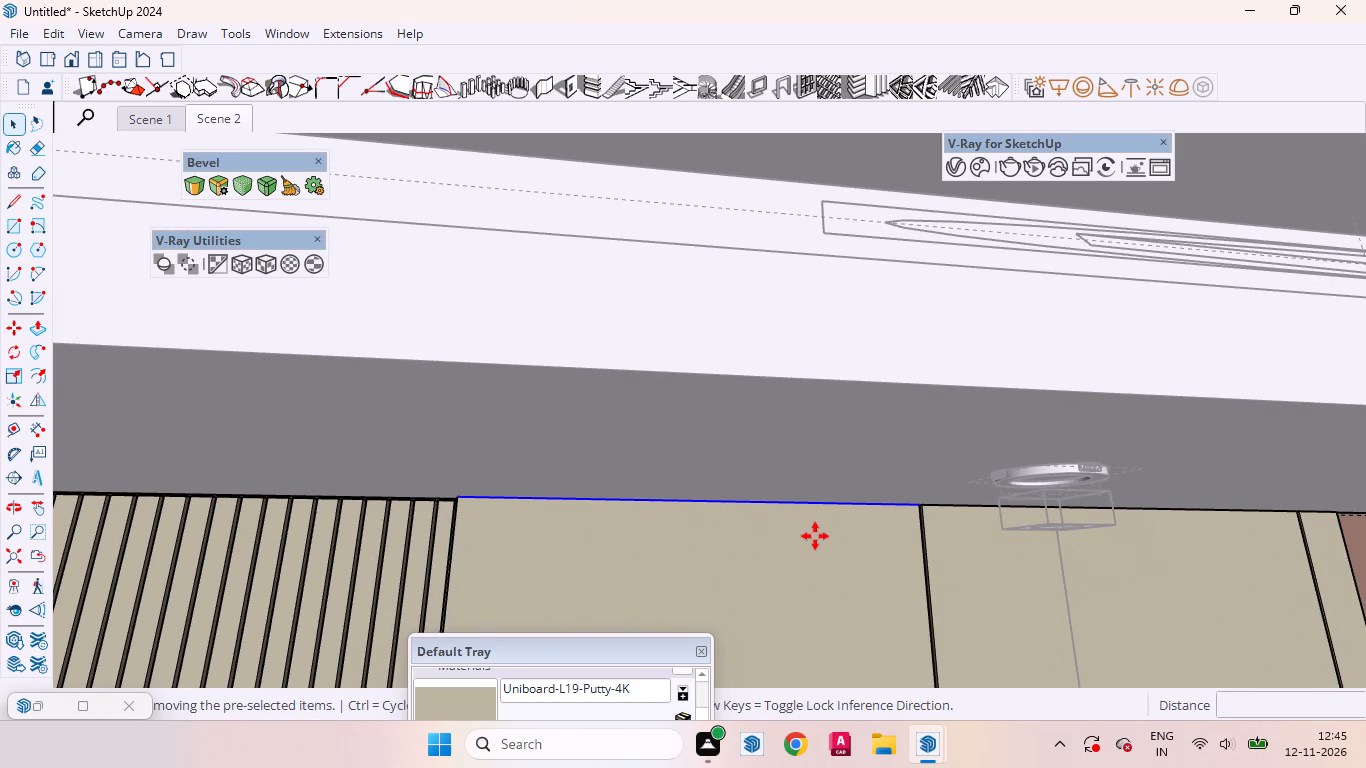
click(795, 532)
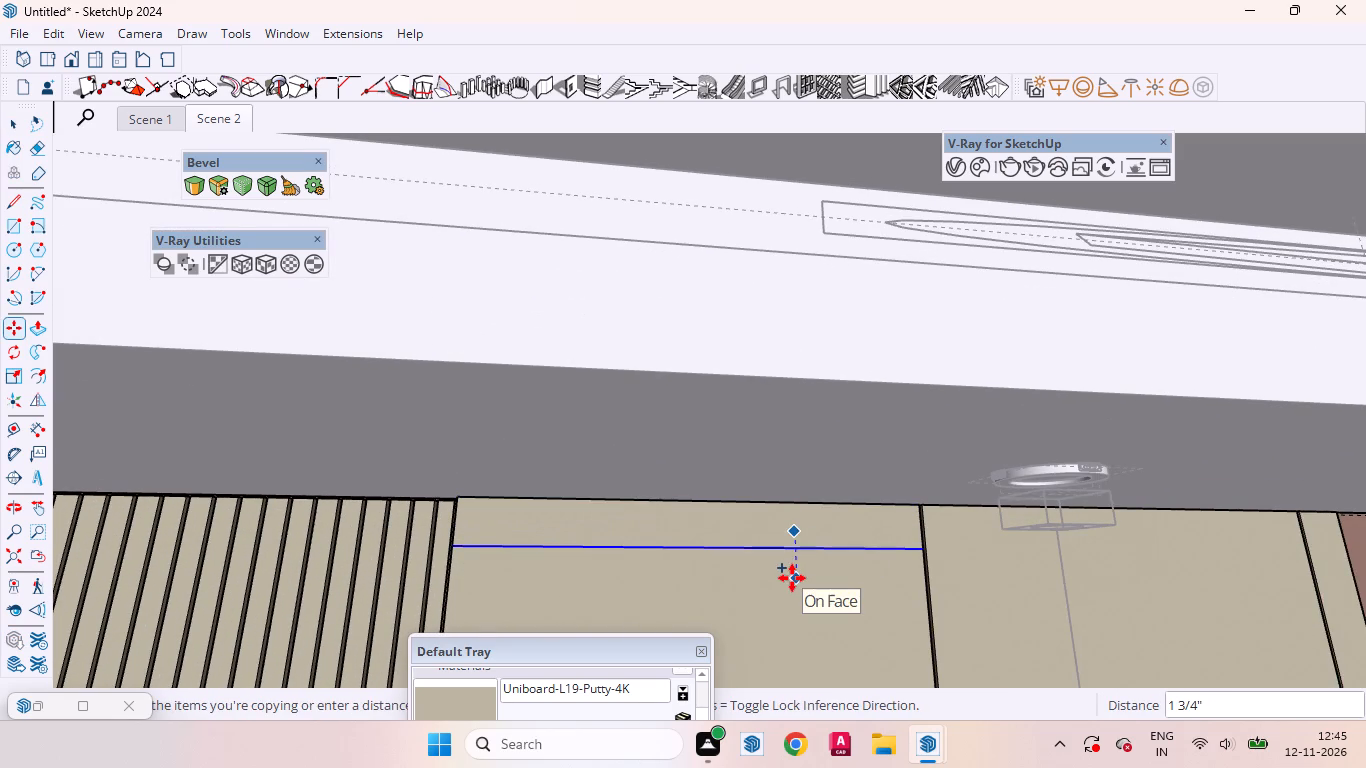
text(3mm)
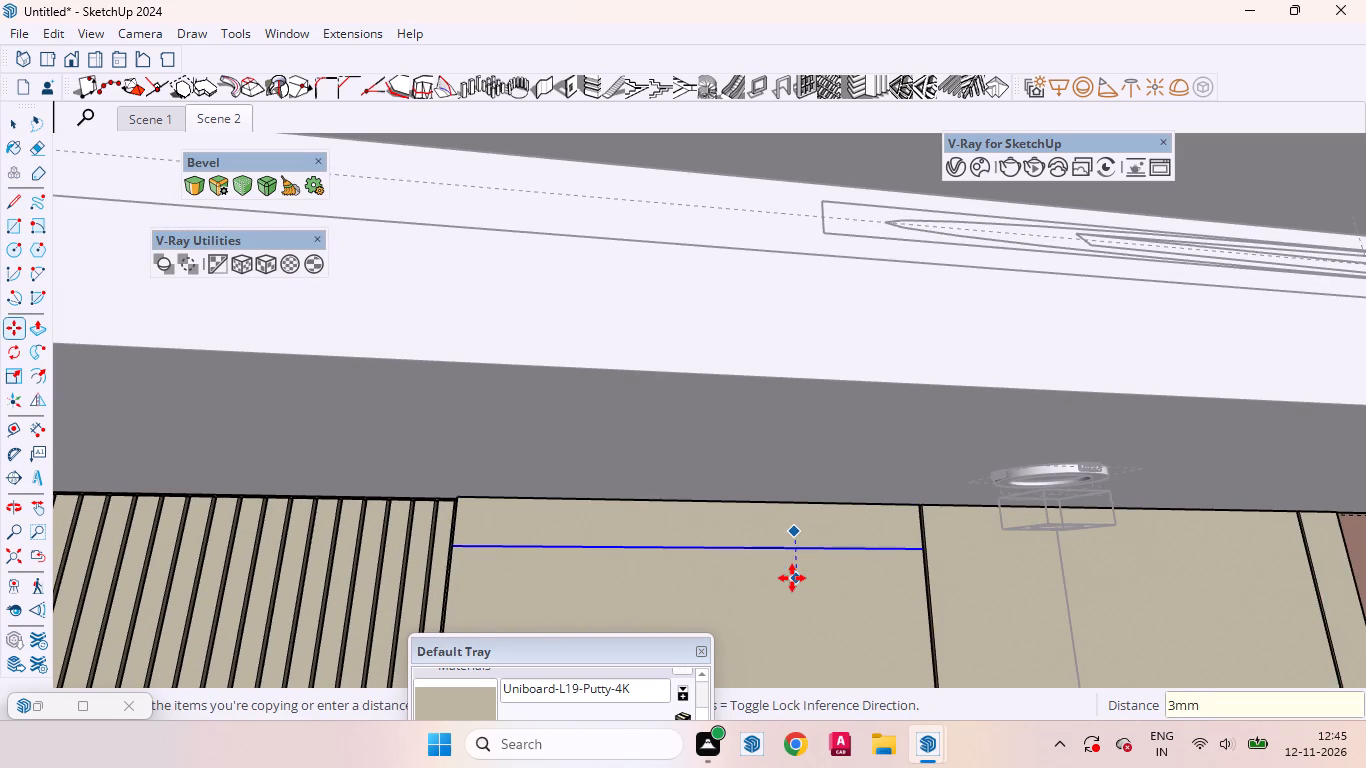
key(Return)
key(space)
Push the 3 mm strip at the top of the plain panel back through its thickness, about 11/16".
scroll(427, 471, up, 17)
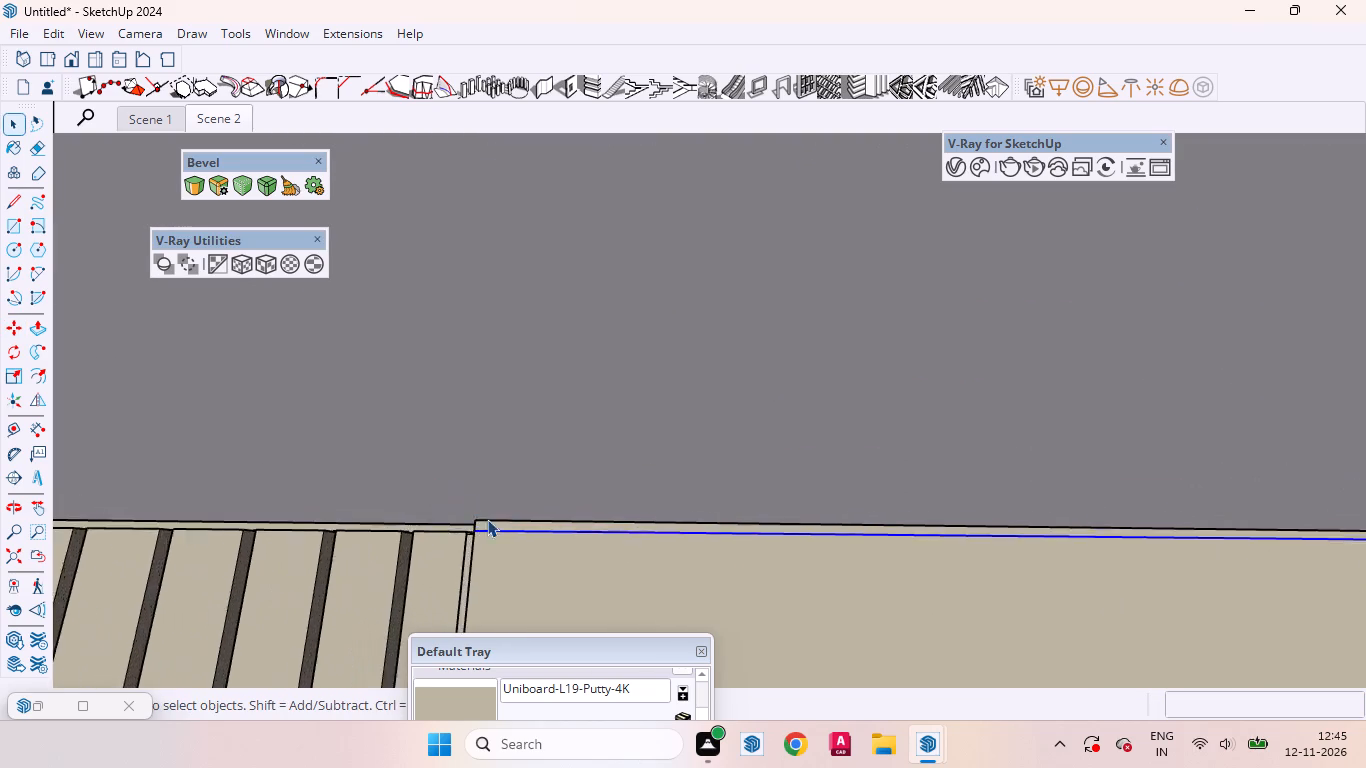
scroll(487, 519, up, 8)
click(495, 527)
middle_drag(481, 530, 786, 578)
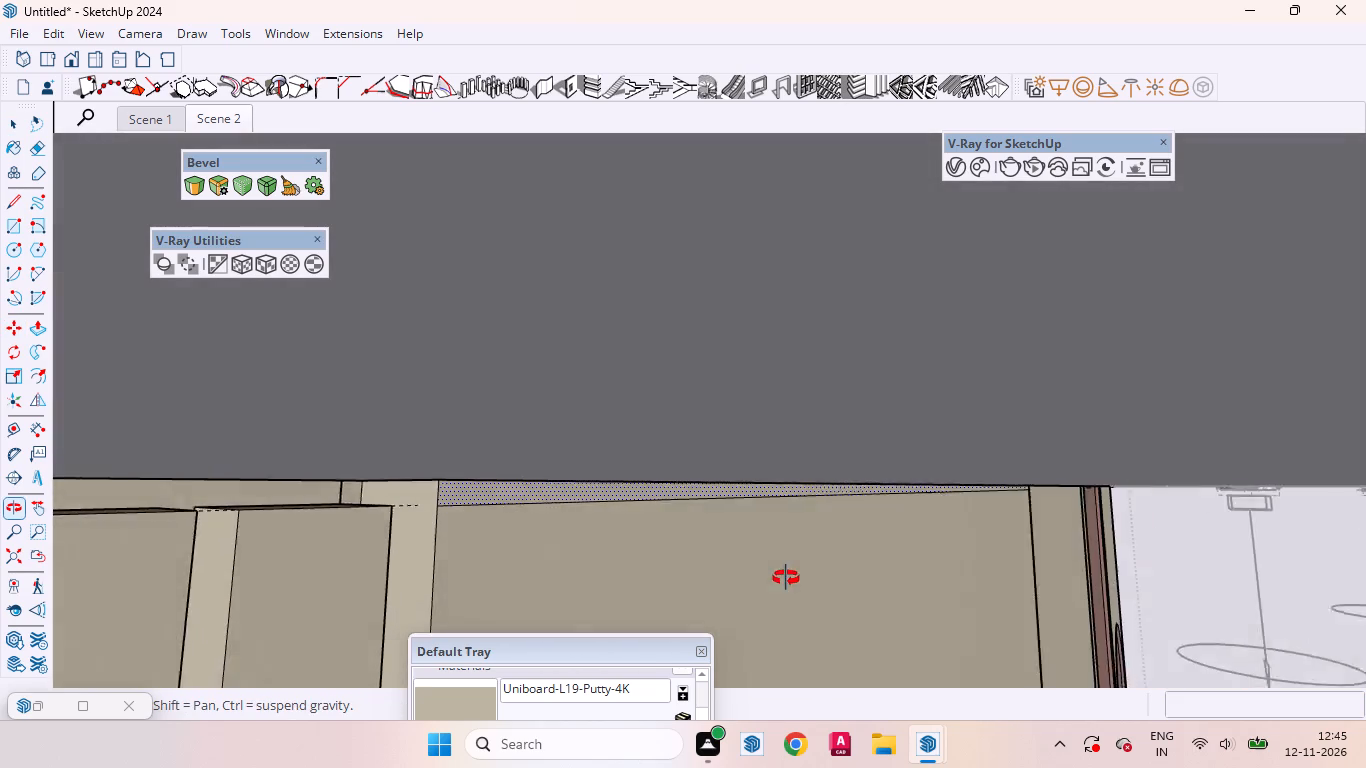
middle_drag(786, 578, 805, 553)
scroll(526, 506, up, 3)
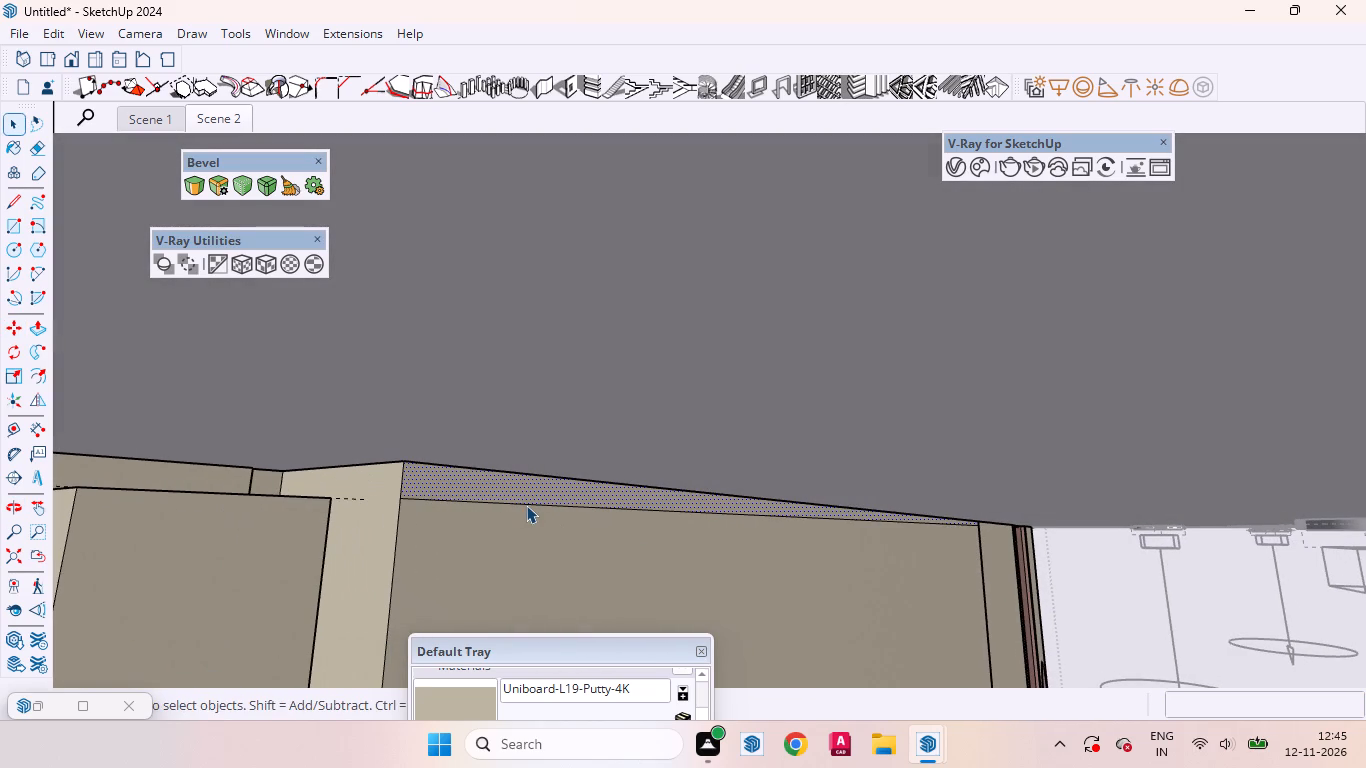
key(p)
click(468, 482)
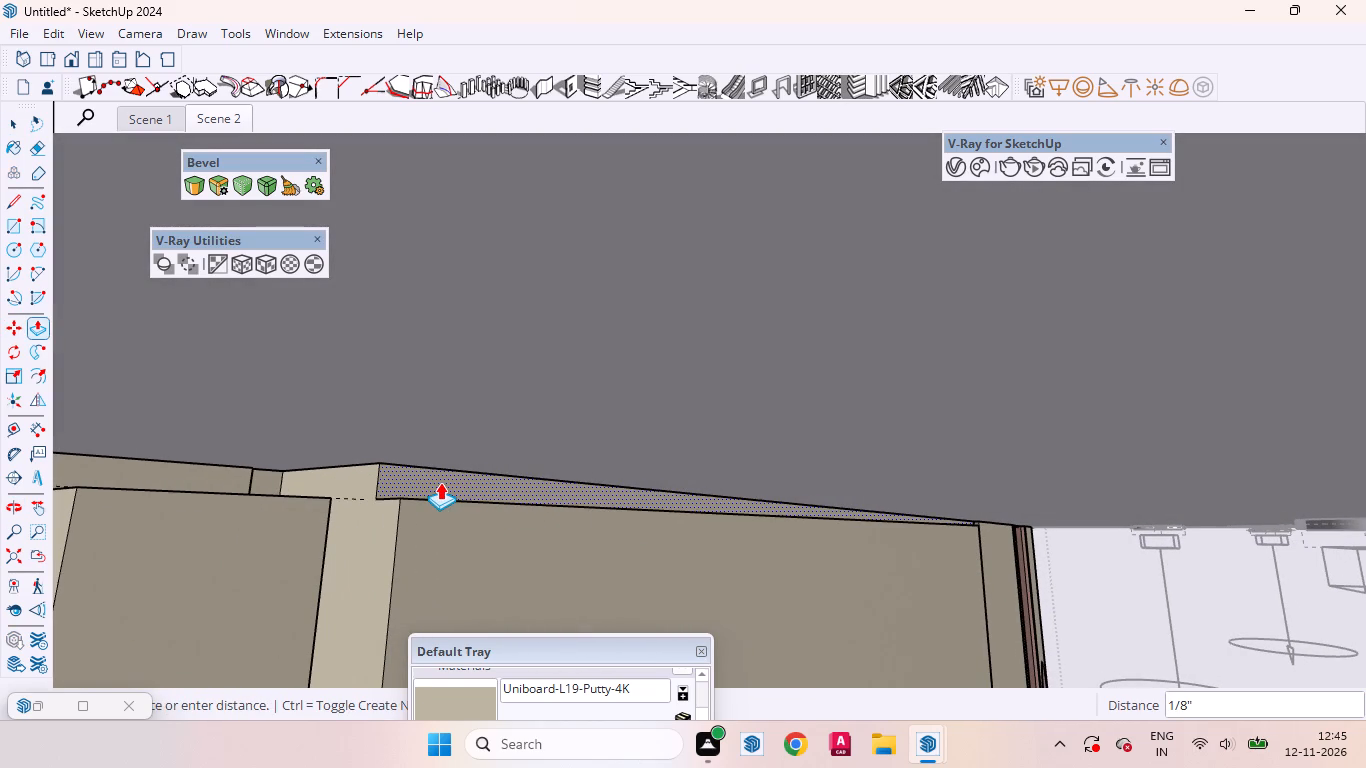
text(18mm)
key(Return)
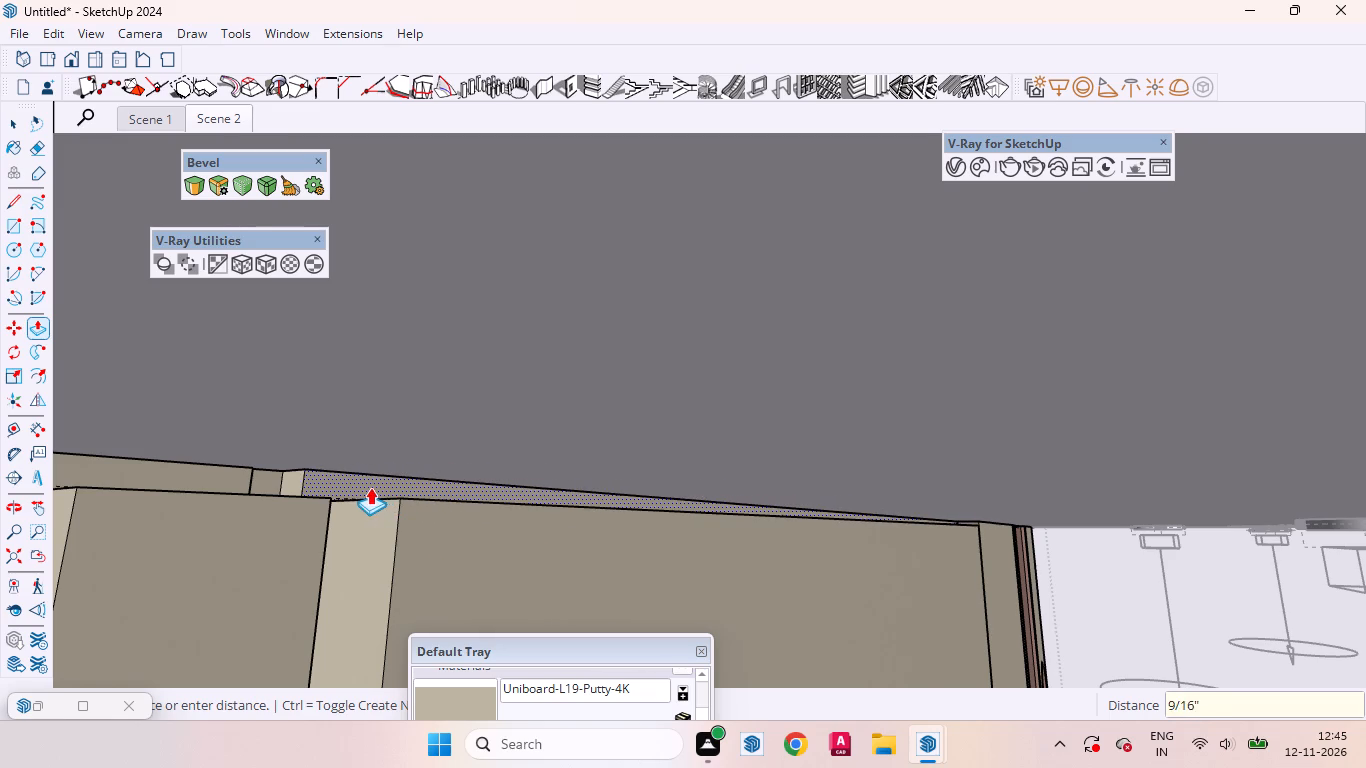
click(332, 487)
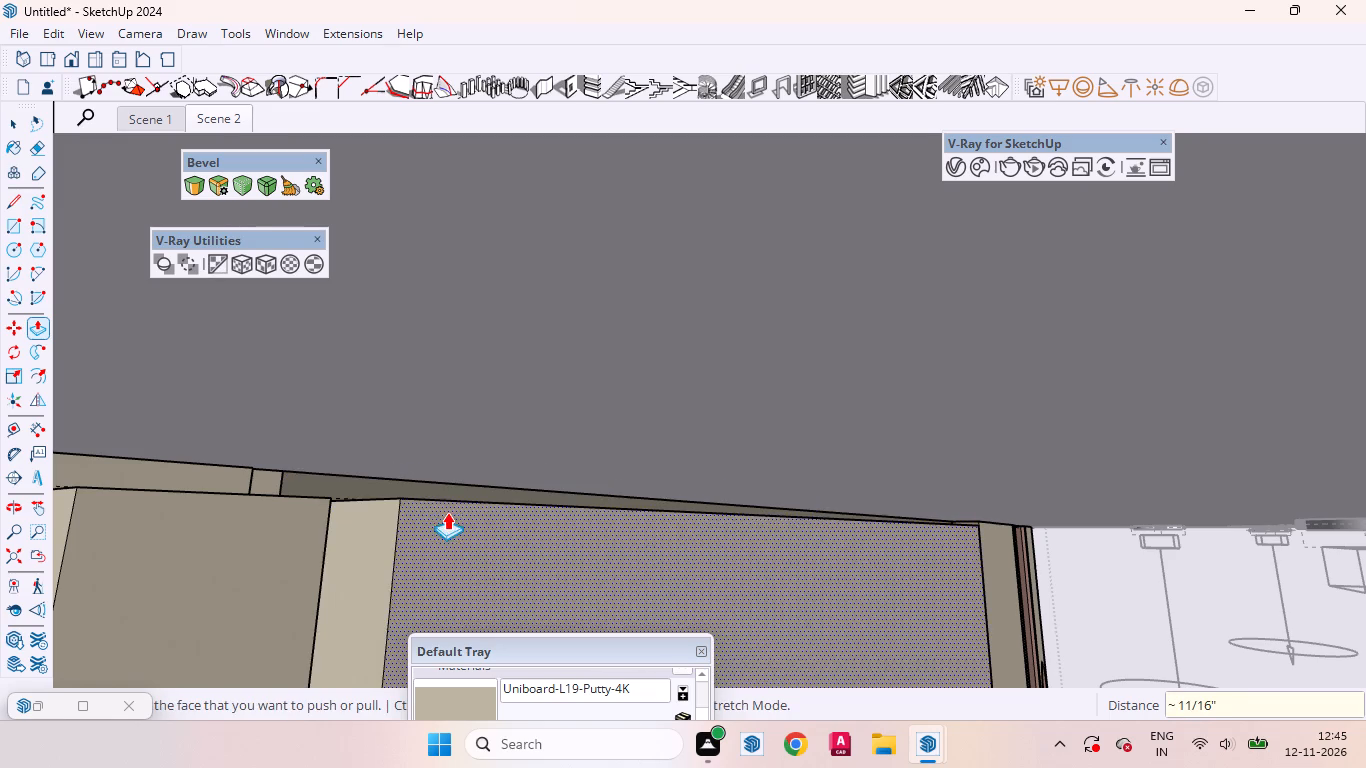
key(space)
Examine the trimmed top of the plain panel and the neighbouring wardrobe panels along the ceiling.
middle_drag(492, 526, 356, 493)
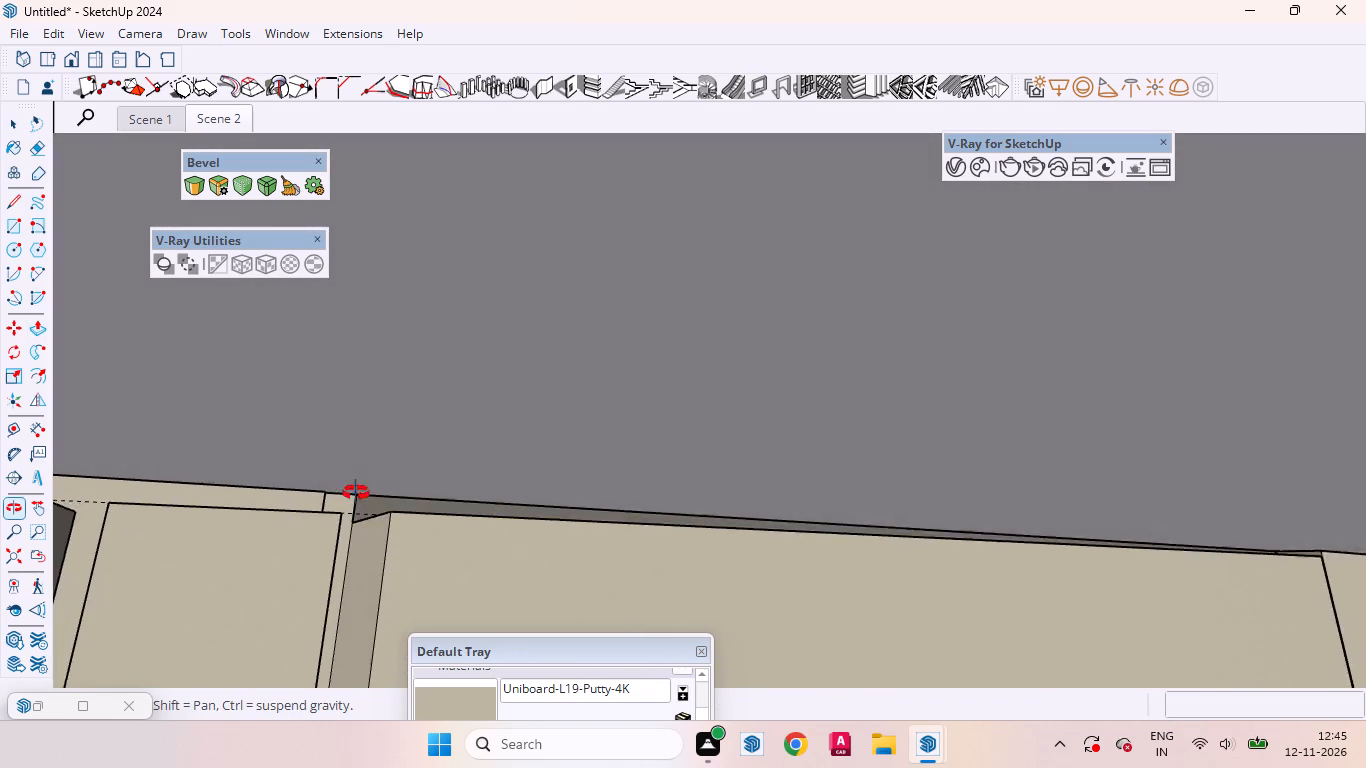
middle_drag(356, 493, 357, 490)
scroll(348, 495, down, 14)
scroll(449, 508, up, 15)
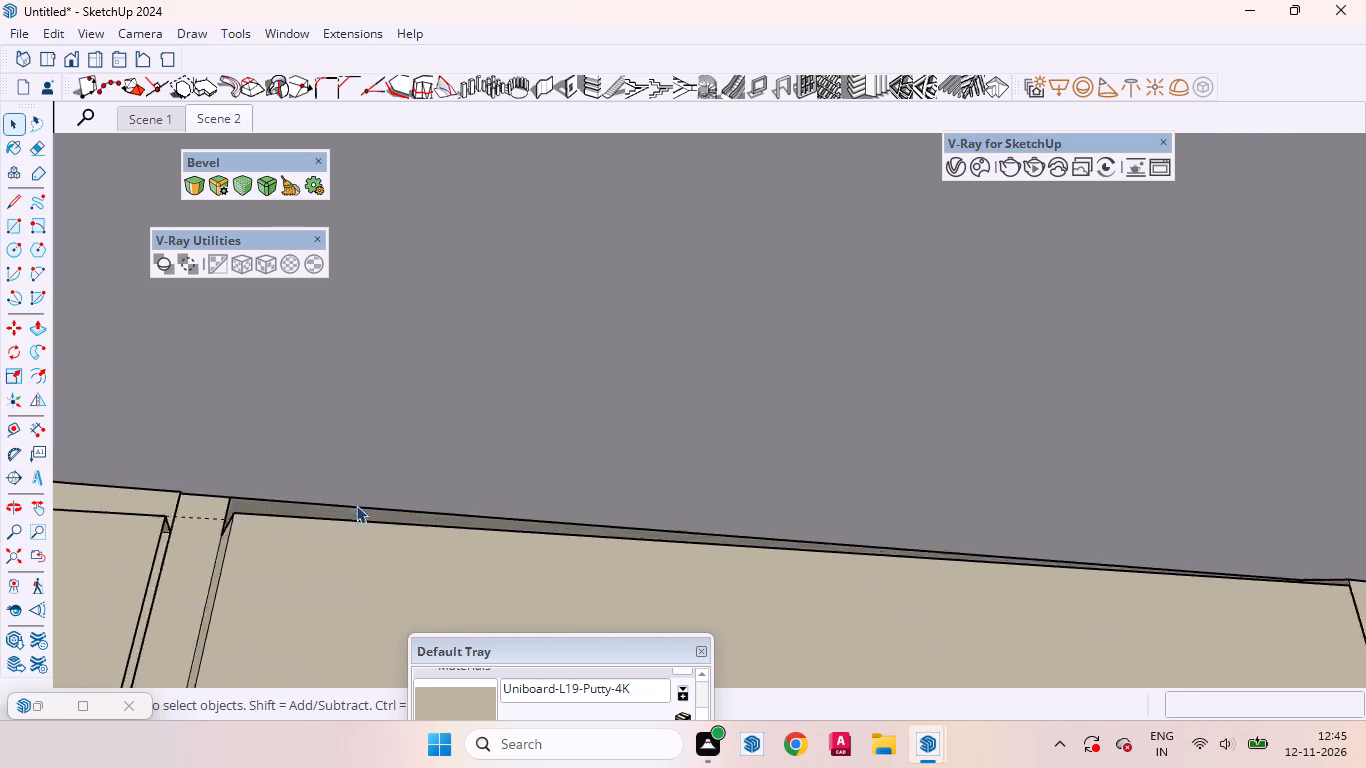
middle_drag(347, 517, 386, 539)
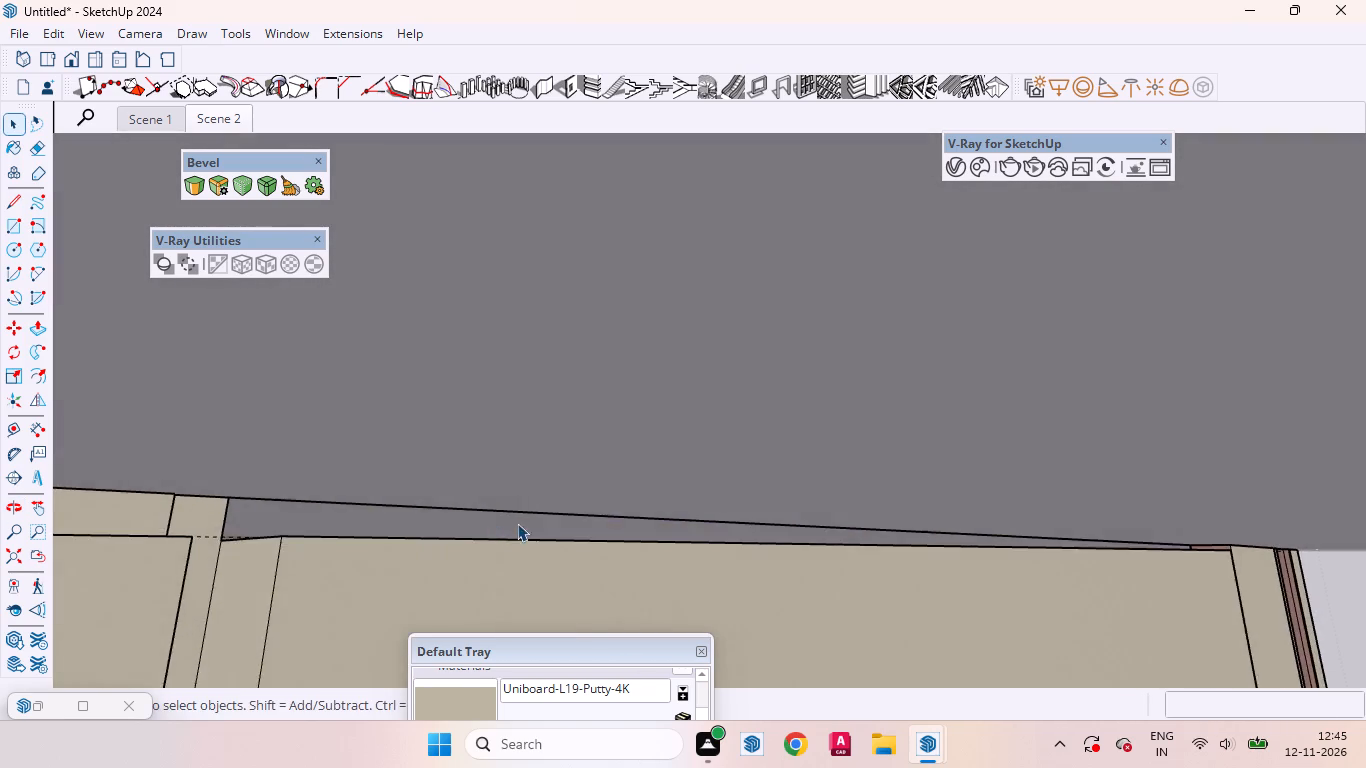
scroll(517, 523, down, 20)
scroll(517, 523, down, 15)
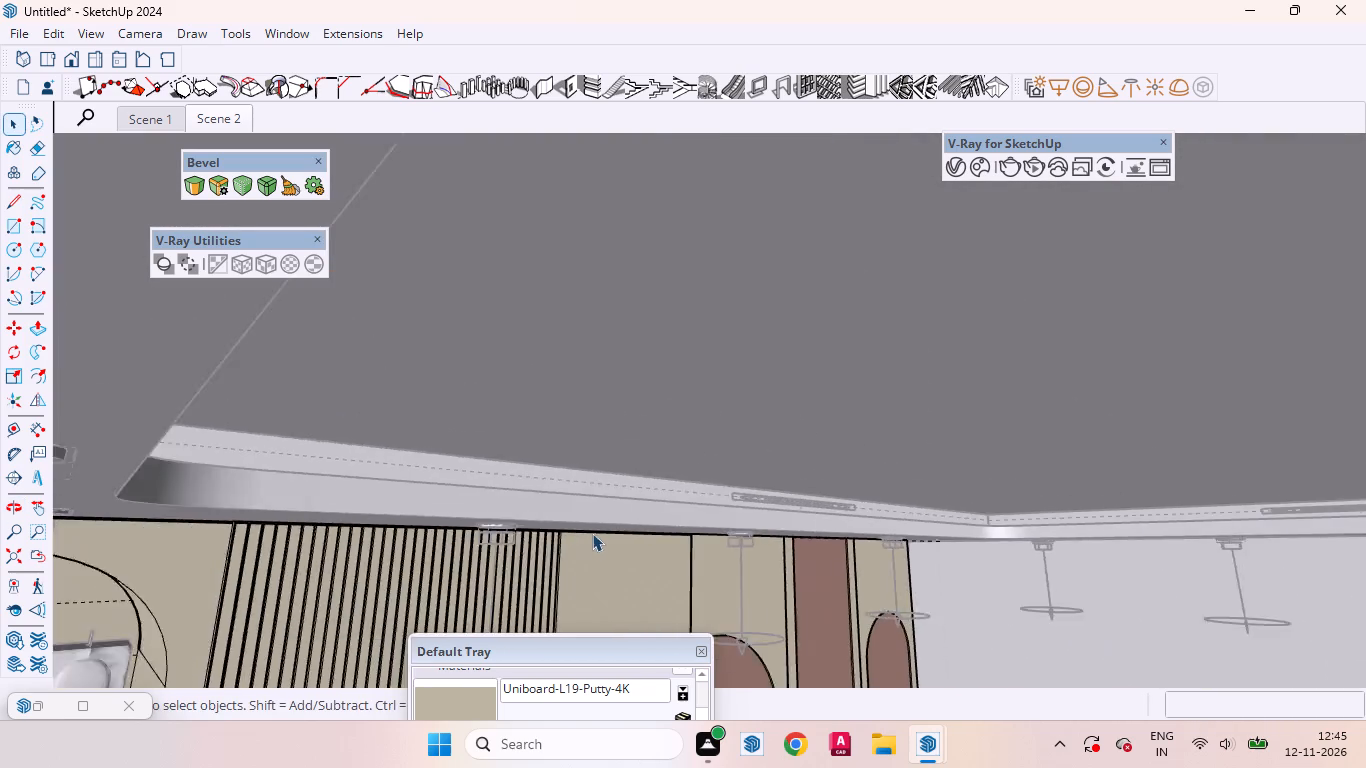
scroll(592, 533, down, 3)
scroll(592, 533, up, 1)
scroll(592, 533, down, 7)
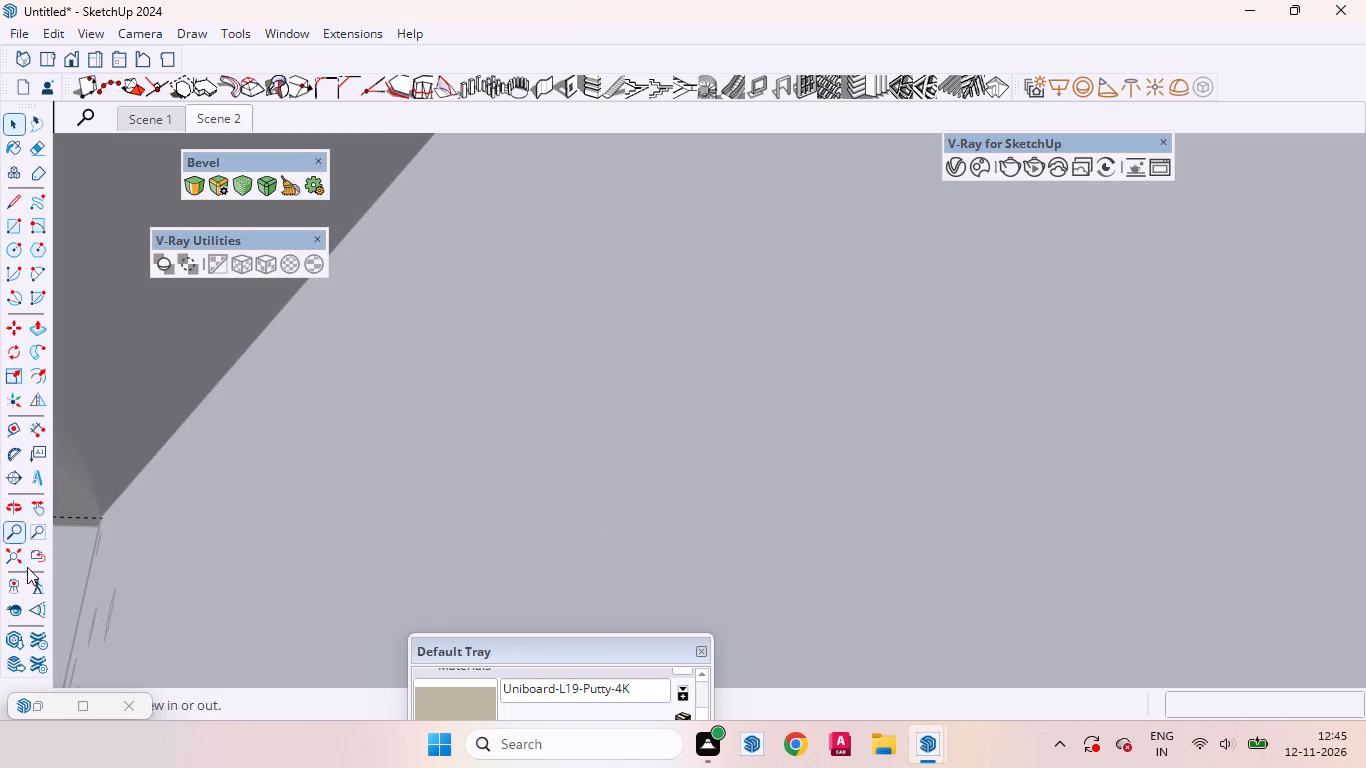
Copy the top edges of the second wide arched door, pink panel, its two narrow side strips and the end door 3 mm down.
click(29, 553)
middle_drag(364, 582, 145, 521)
scroll(390, 499, down, 4)
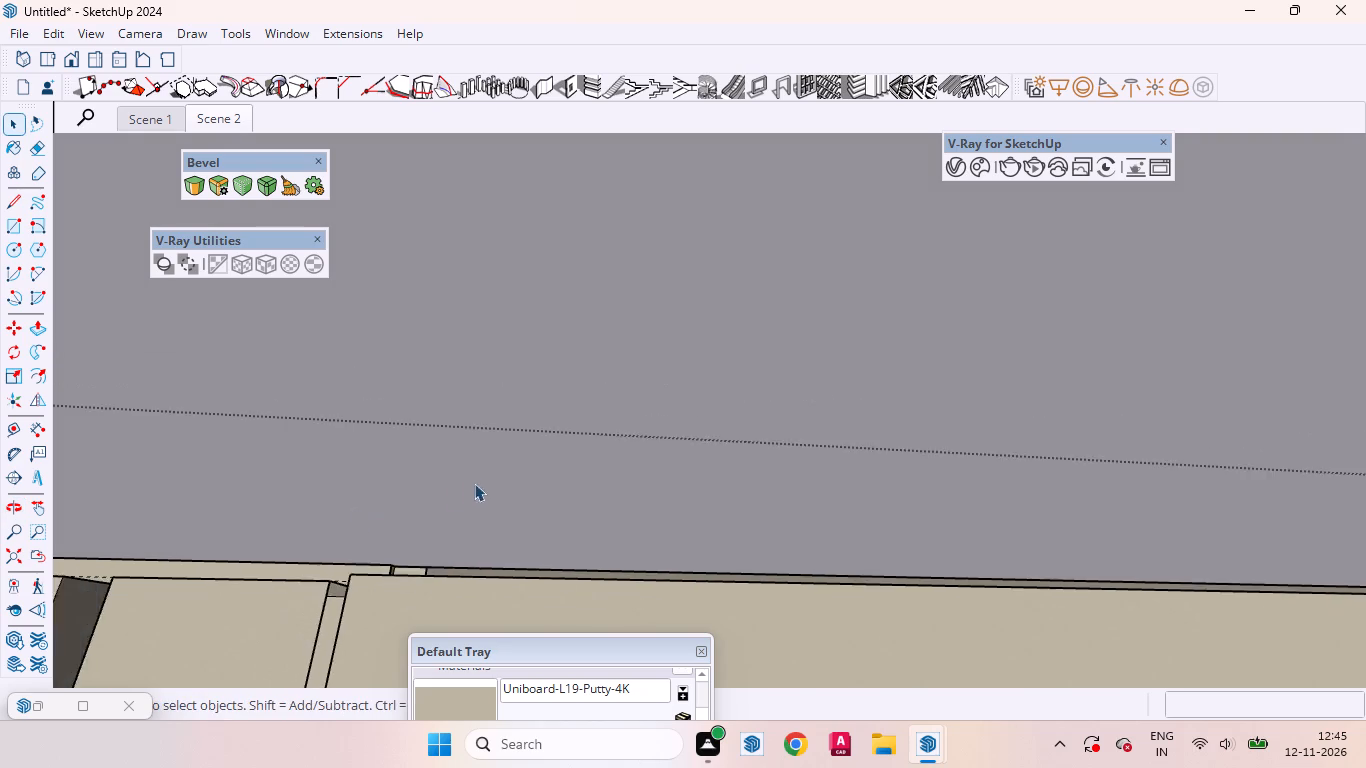
scroll(474, 483, down, 20)
scroll(474, 483, down, 5)
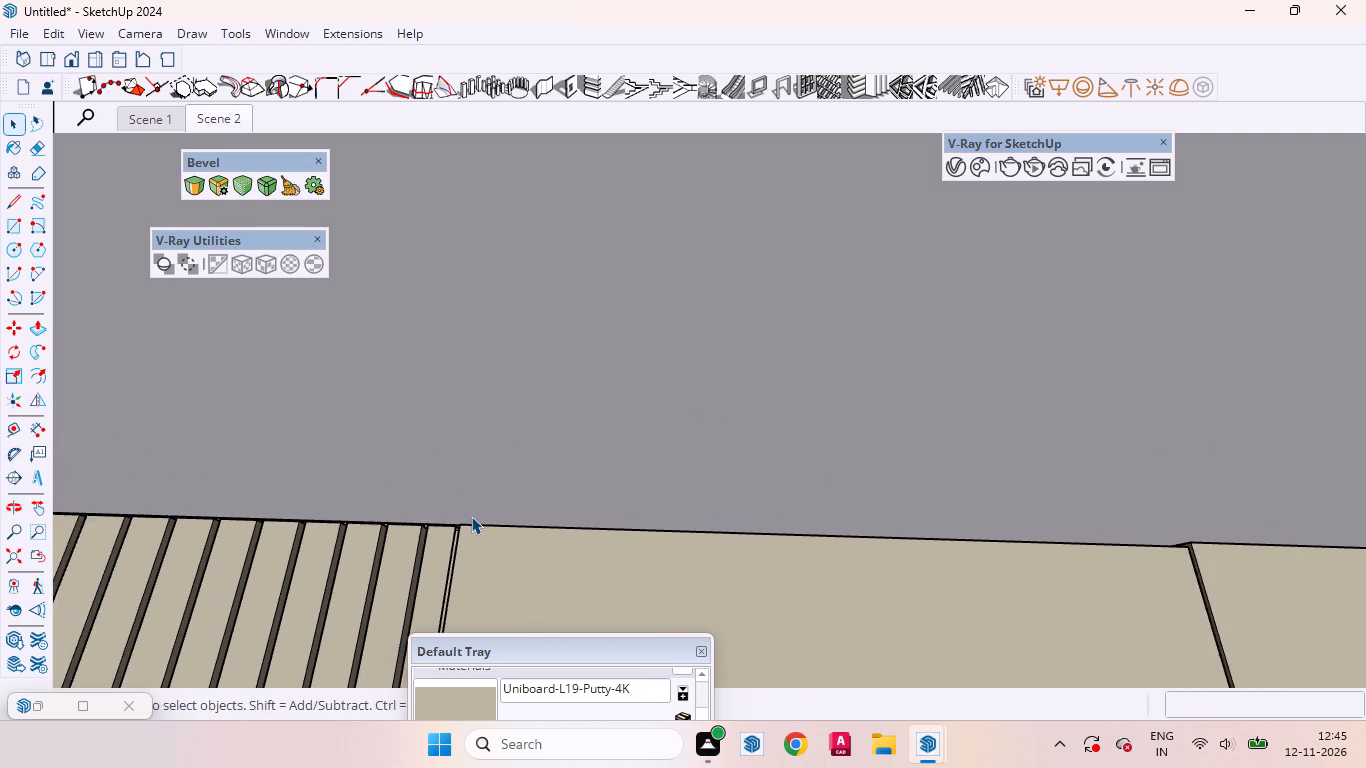
scroll(473, 515, down, 4)
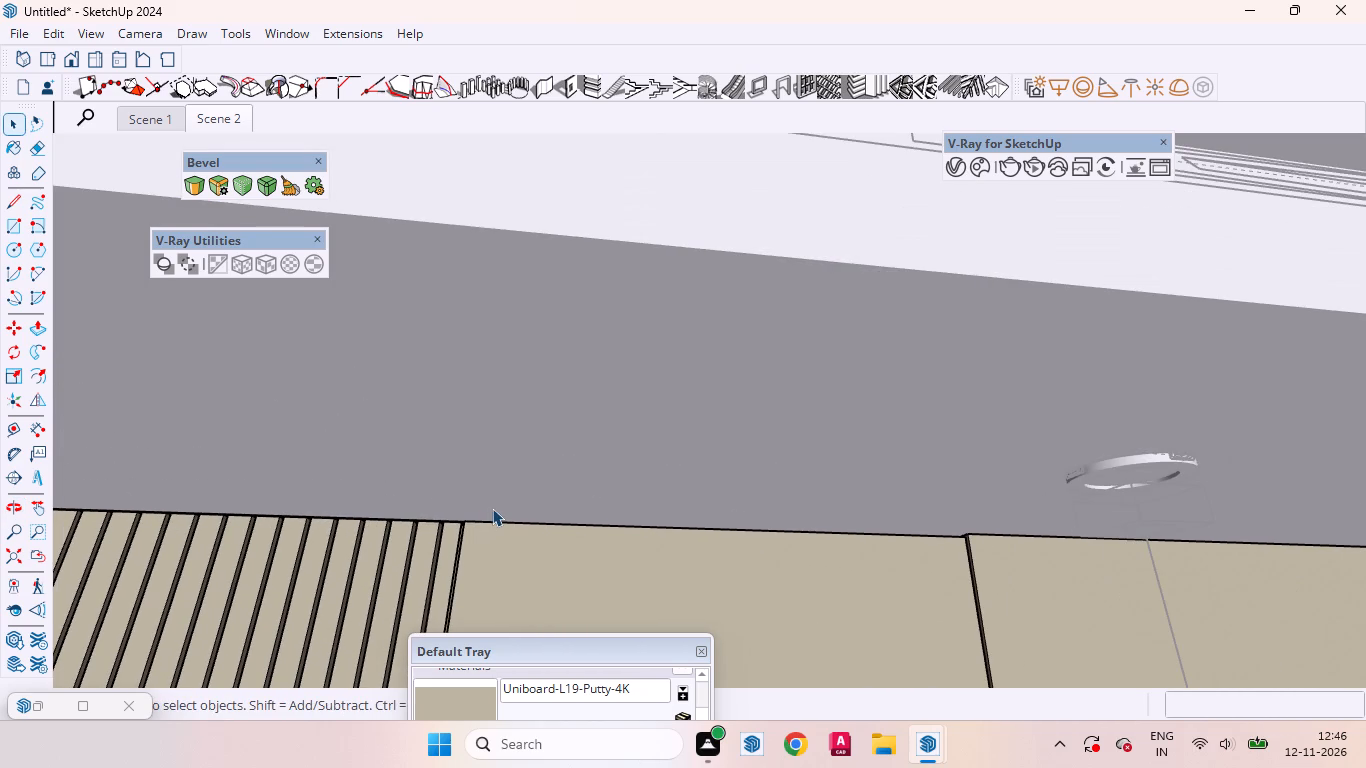
scroll(353, 451, down, 14)
scroll(1011, 549, up, 13)
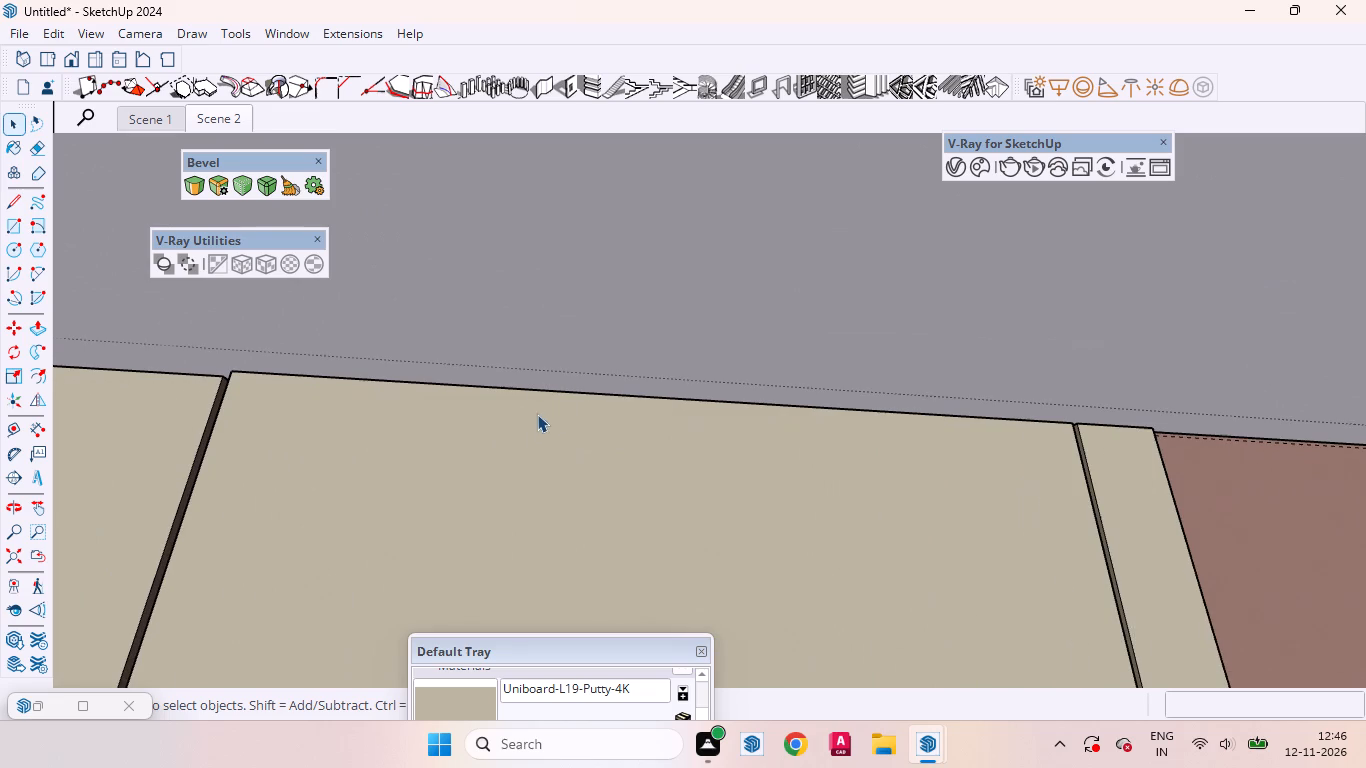
click(589, 396)
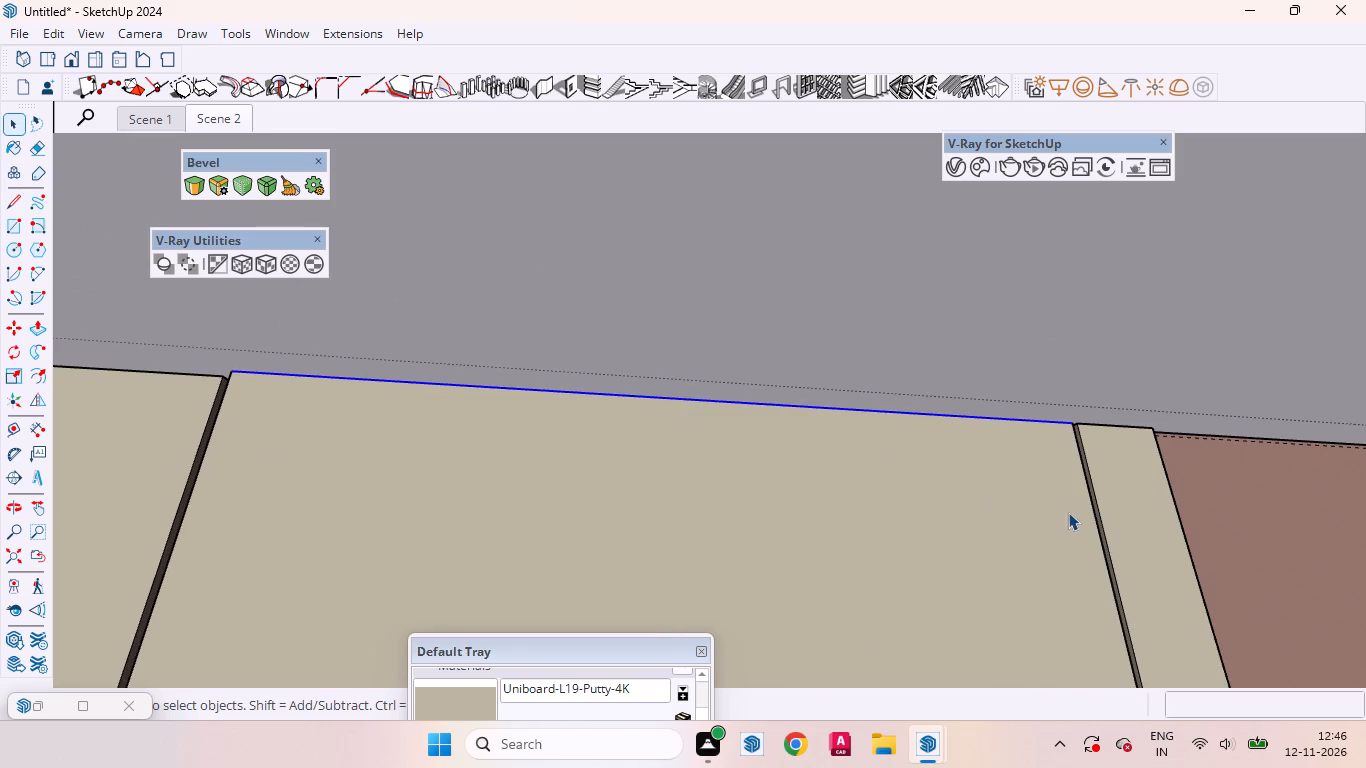
ctrl+click(1107, 427)
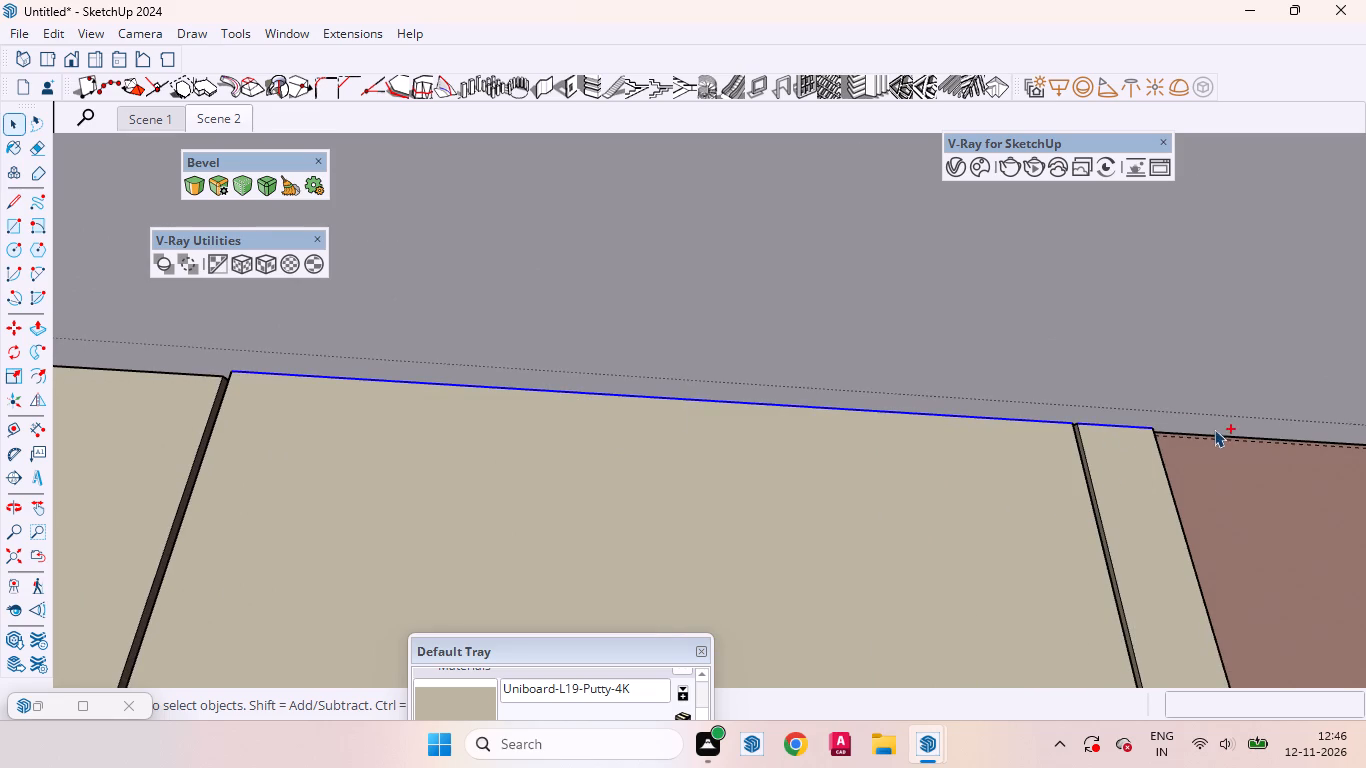
ctrl+click(1213, 433)
ctrl+scroll(749, 443, down, 9)
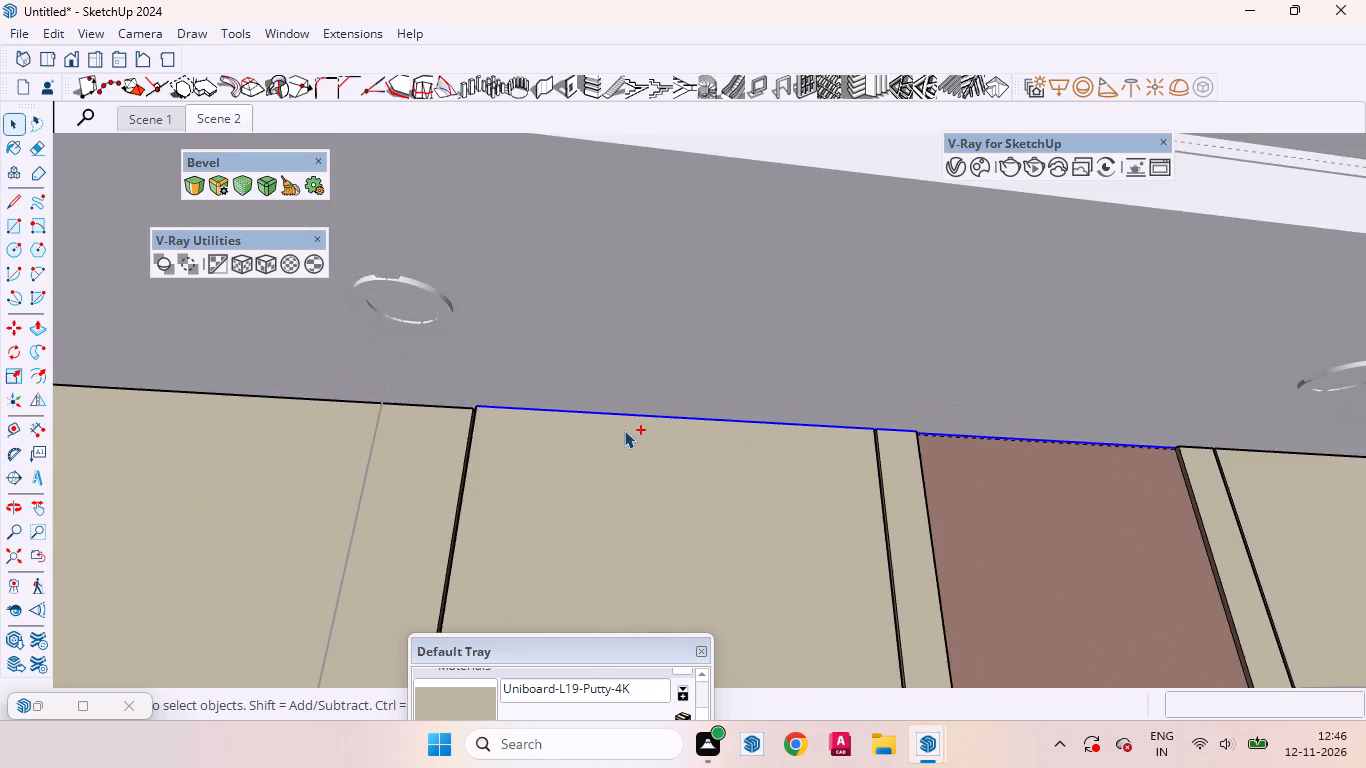
ctrl+scroll(624, 430, down, 3)
ctrl+scroll(1119, 438, up, 2)
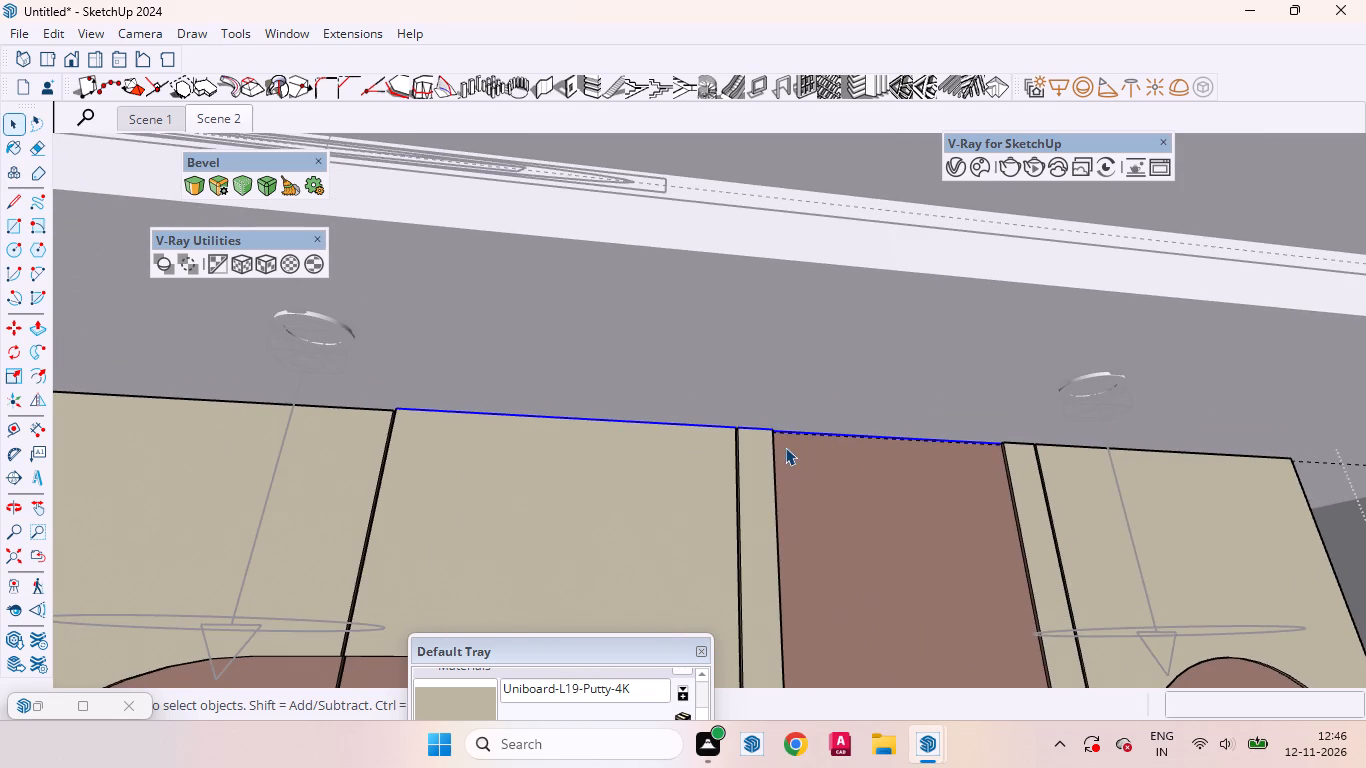
shift+scroll(854, 427, up, 4)
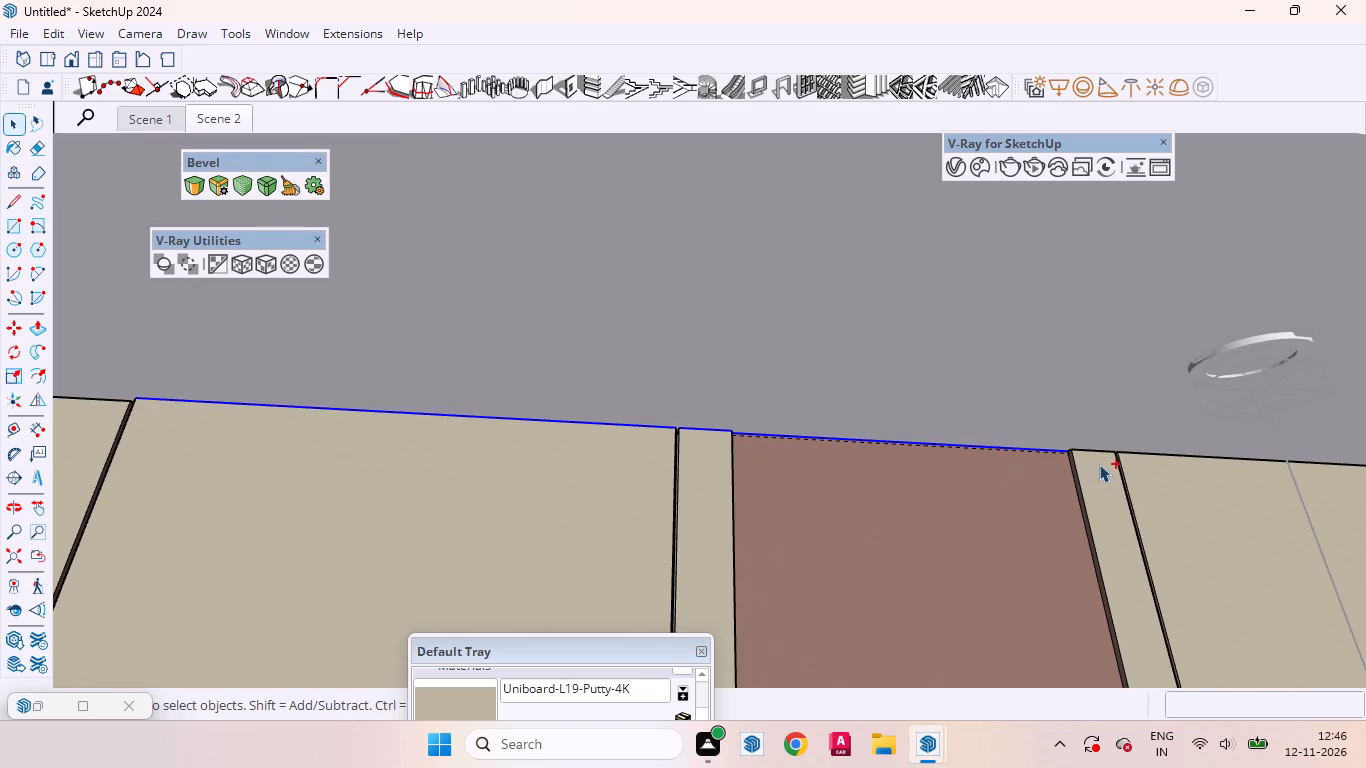
ctrl+click(1097, 452)
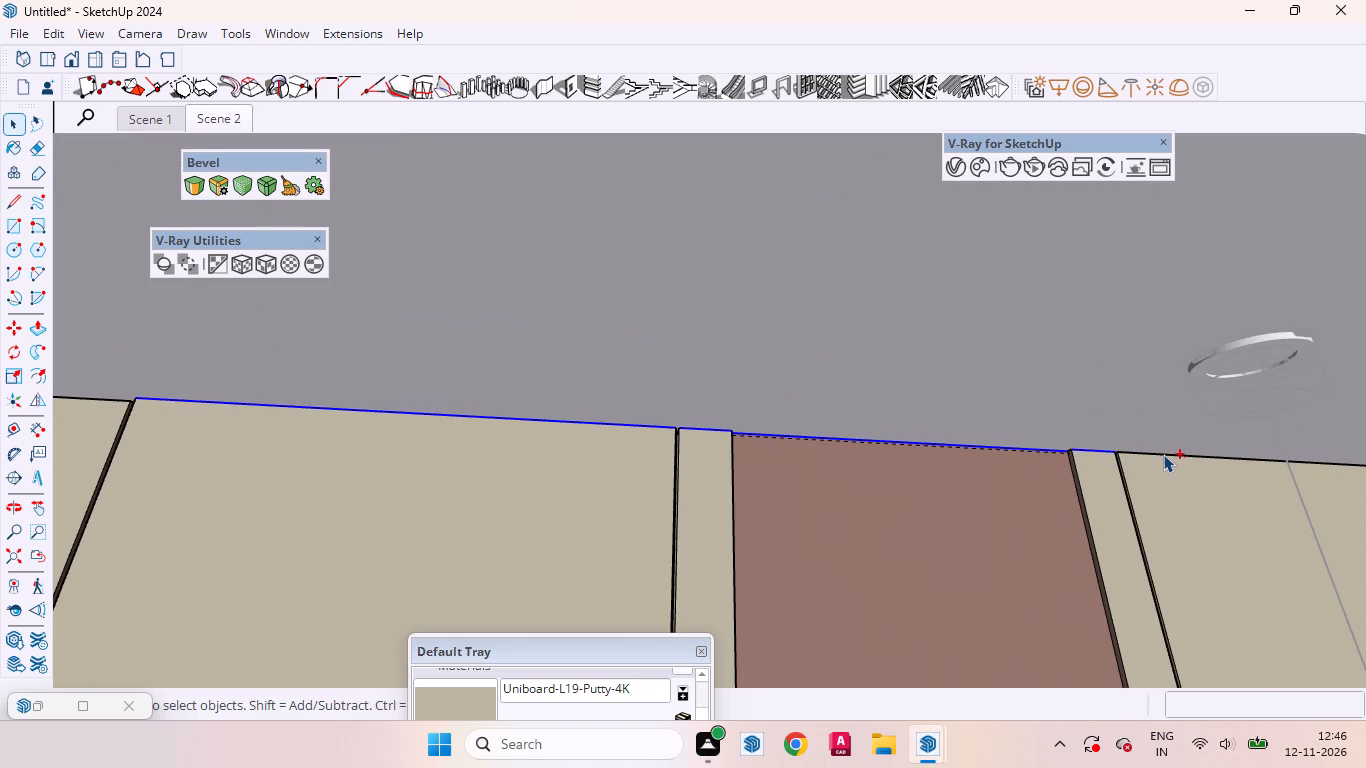
ctrl+click(1164, 457)
ctrl+scroll(855, 466, down, 7)
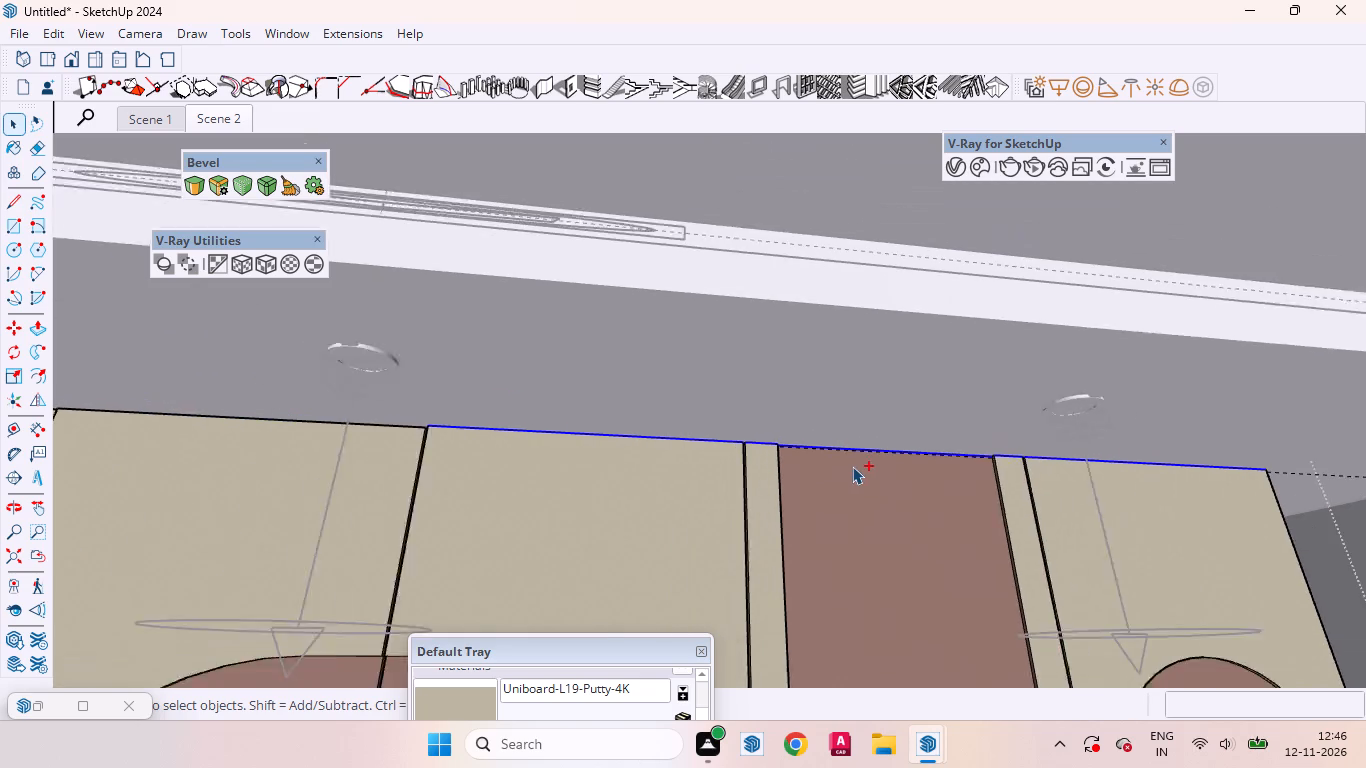
key(m)
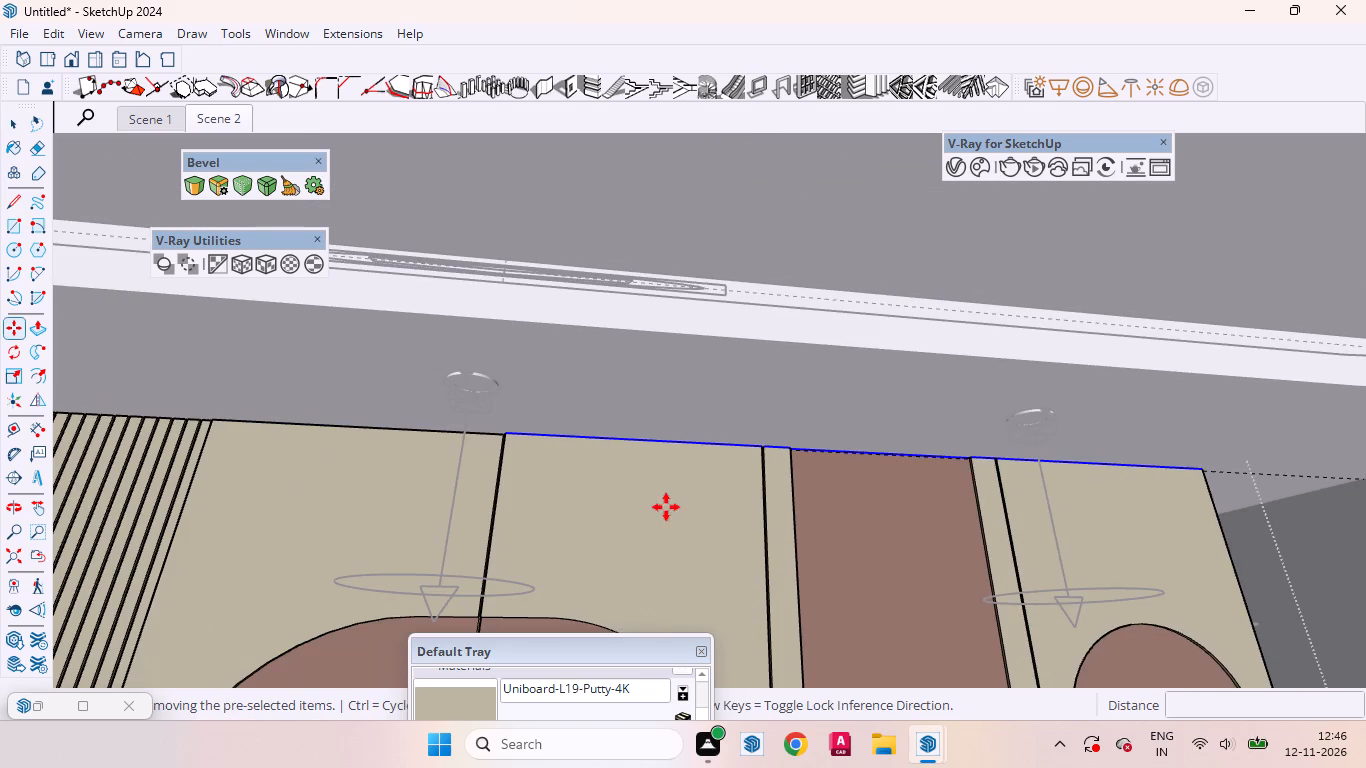
click(657, 475)
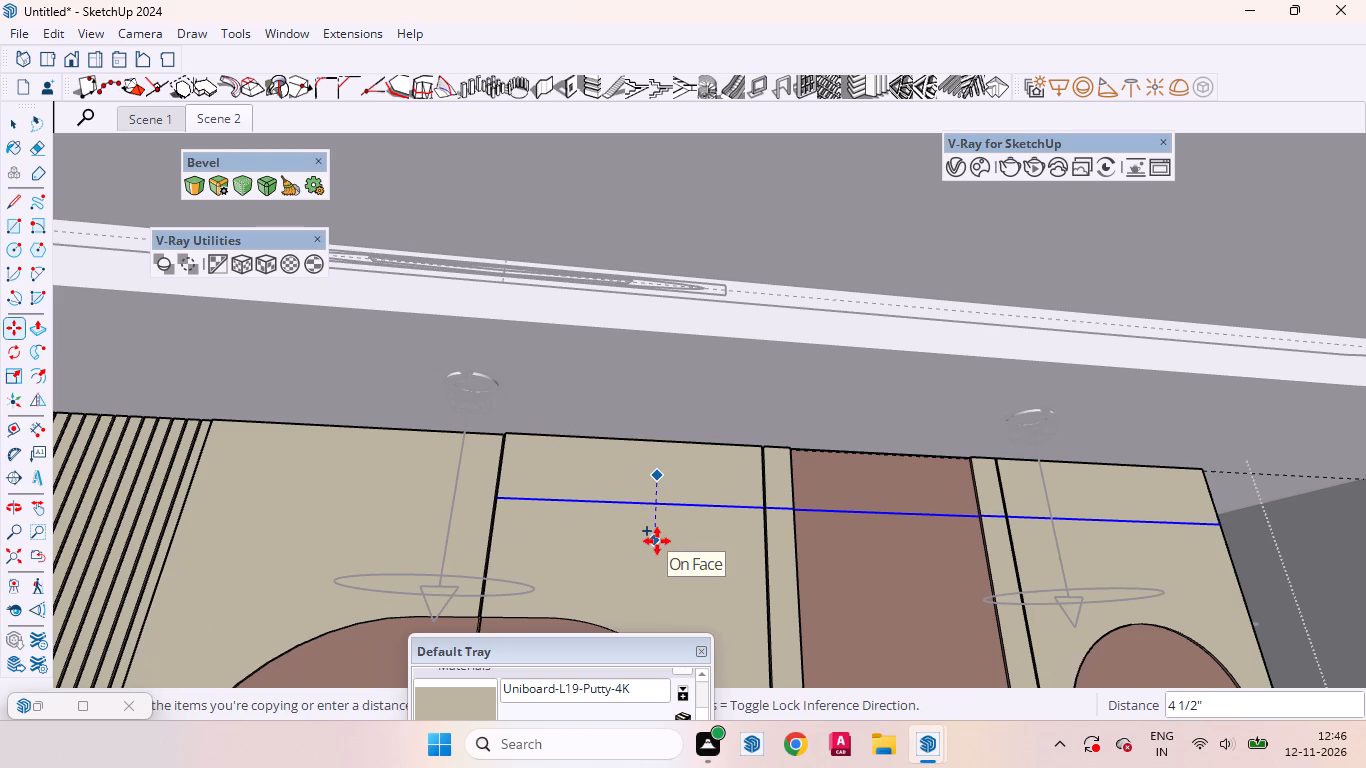
text(3mm)
key(Return)
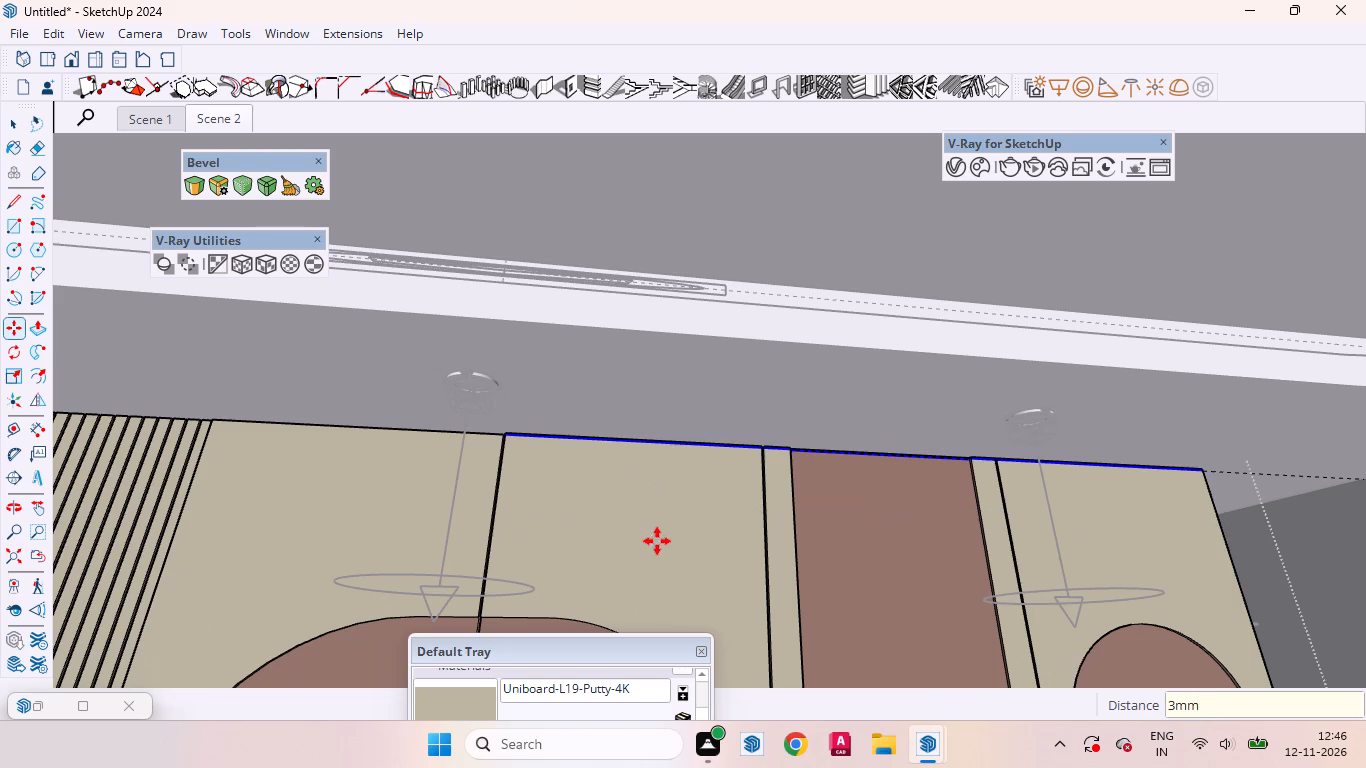
key(space)
Push back the 3 mm top strips of the second wide arched door and the narrow beige strip beside it.
scroll(512, 410, up, 10)
scroll(1061, 477, up, 2)
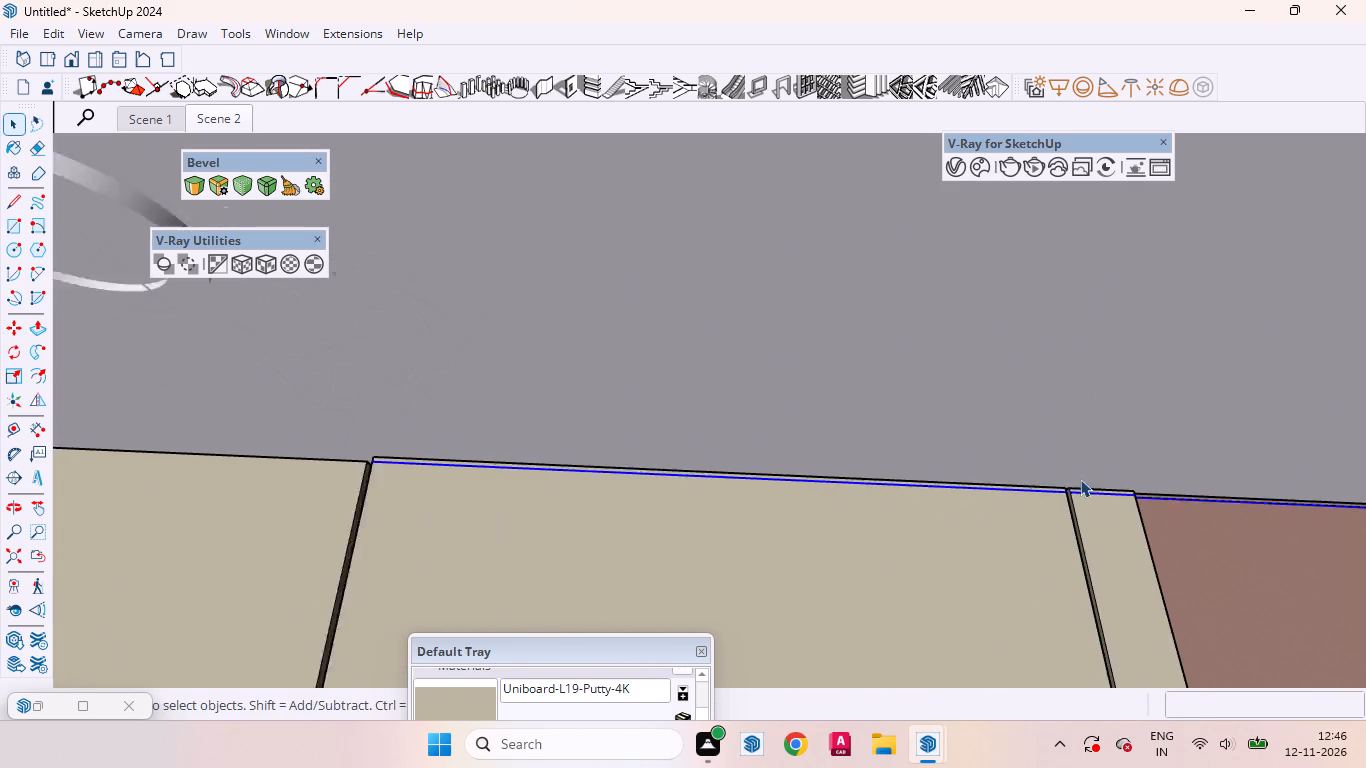
scroll(1080, 479, up, 12)
middle_drag(1033, 516, 1064, 586)
scroll(961, 510, up, 8)
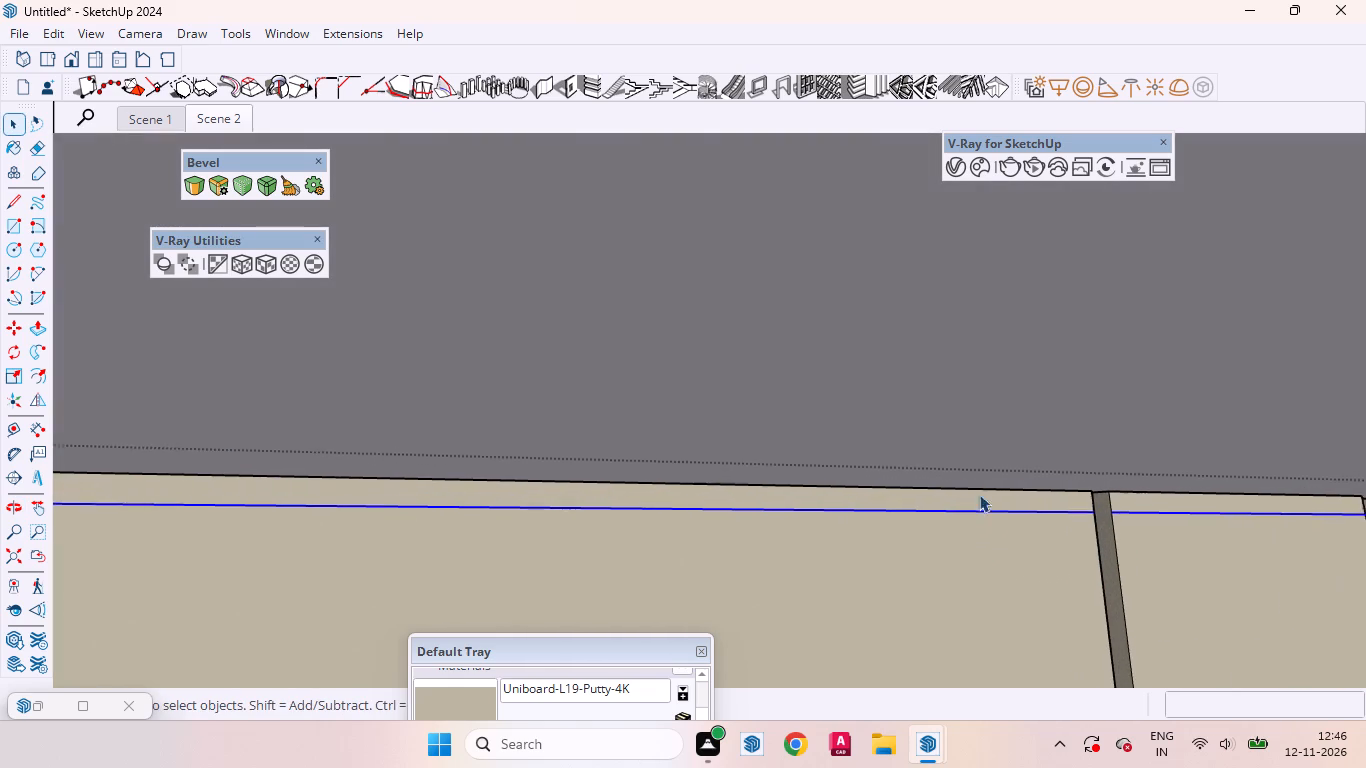
click(998, 506)
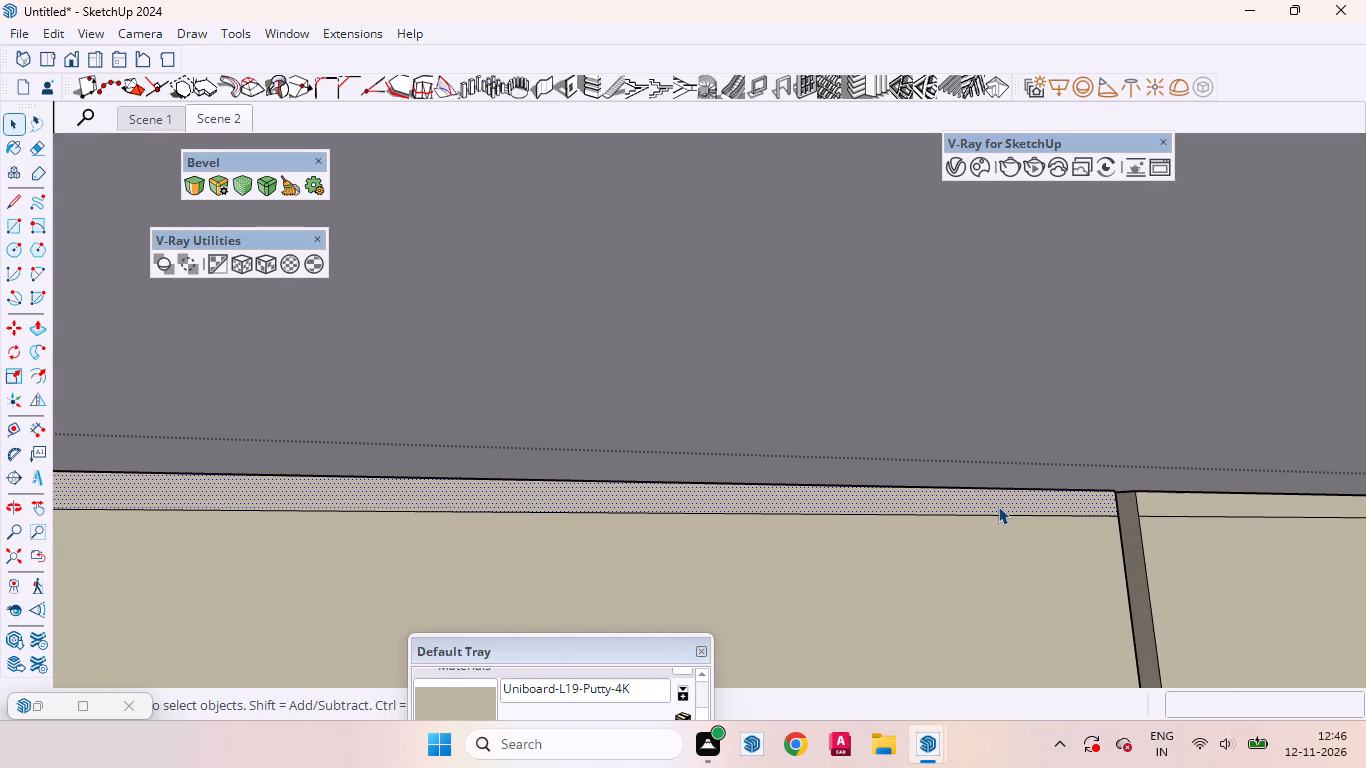
key(p)
double_click(998, 506)
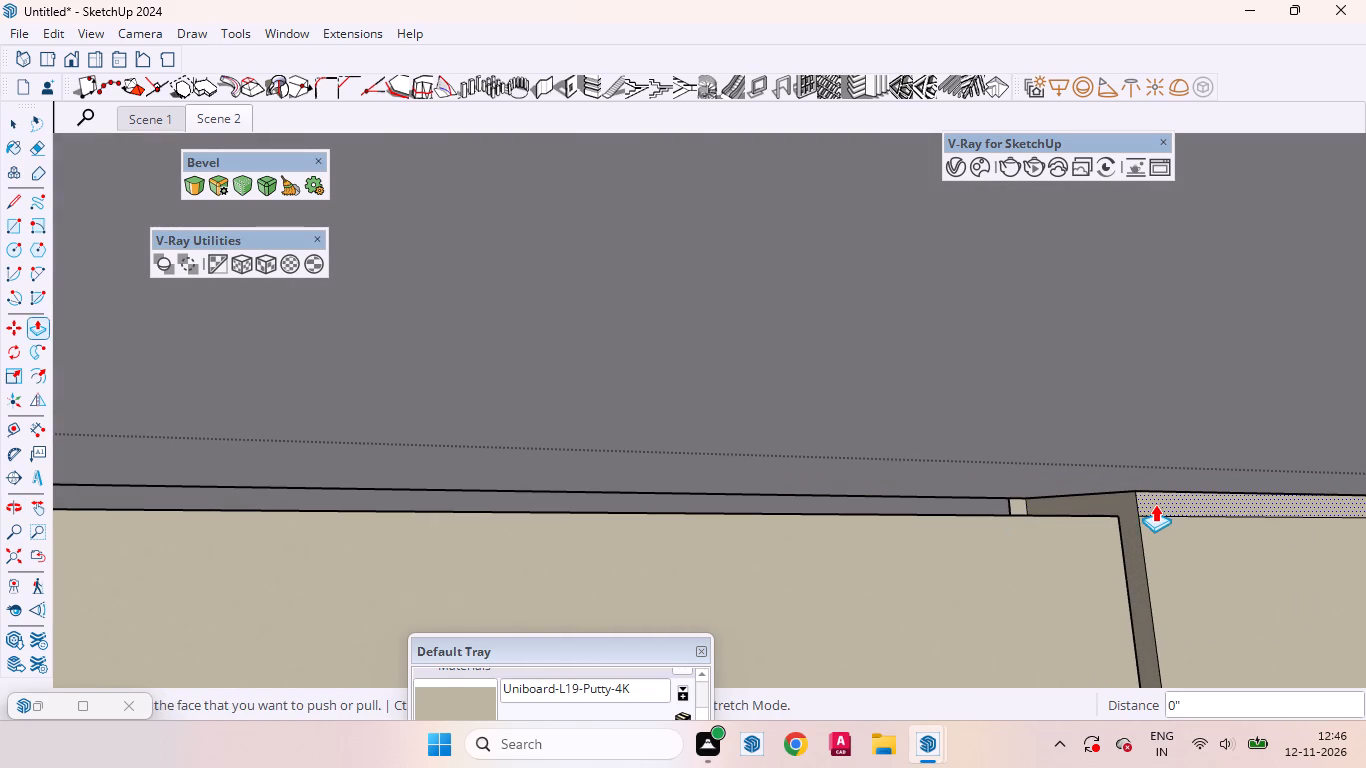
double_click(1155, 504)
Push back the 3 mm top strips of the pink panel, its other narrow side strip and the end arched door.
scroll(855, 527, down, 14)
middle_drag(1202, 601, 1160, 602)
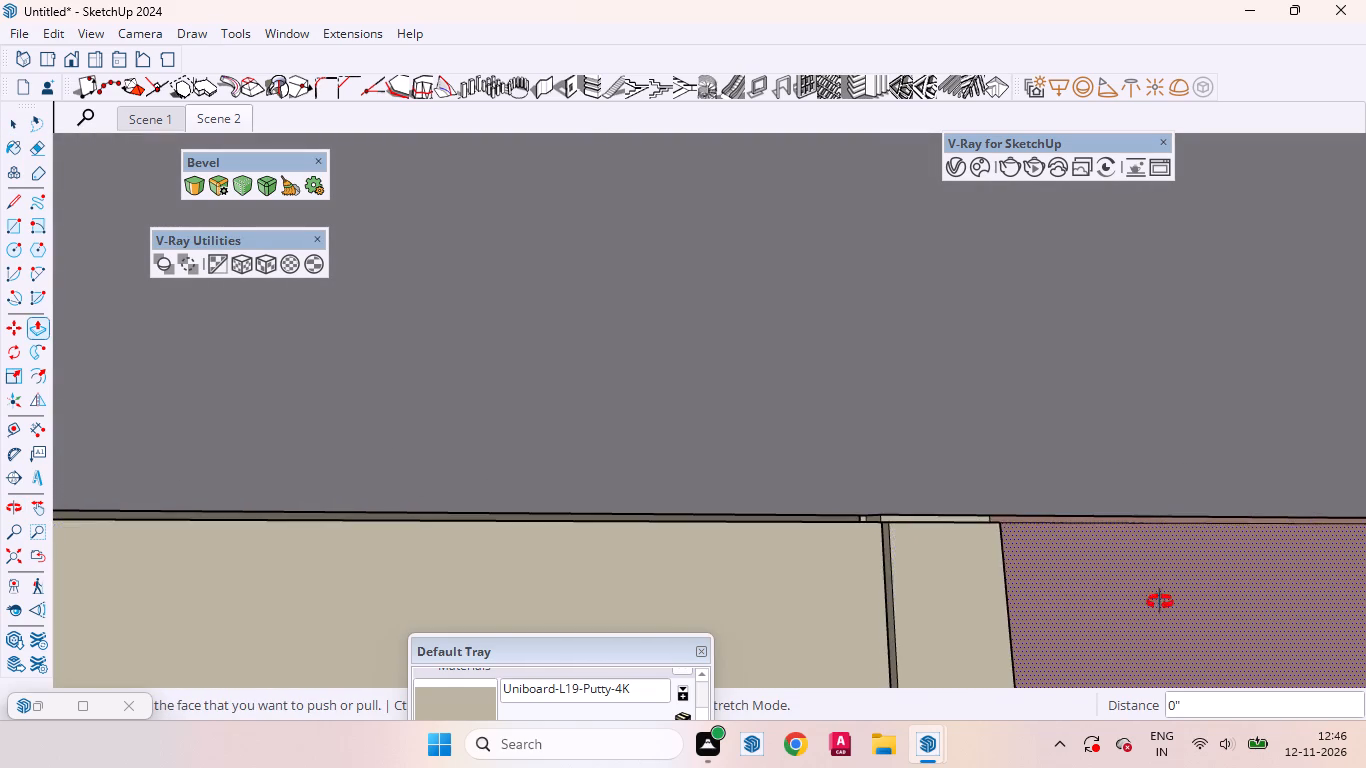
middle_drag(1160, 602, 979, 619)
scroll(1182, 590, down, 1)
scroll(1182, 589, up, 1)
scroll(1182, 584, down, 13)
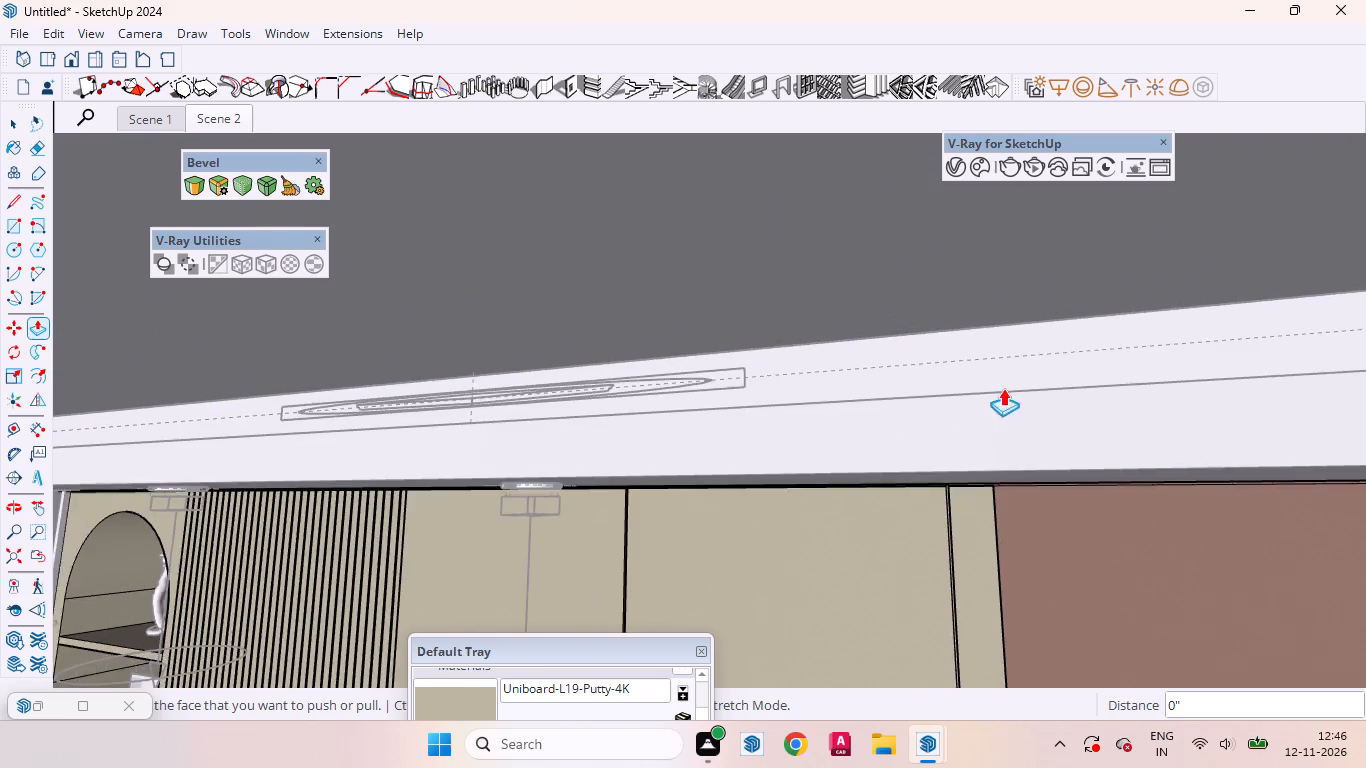
scroll(1003, 388, down, 4)
scroll(1357, 469, up, 2)
scroll(778, 458, down, 9)
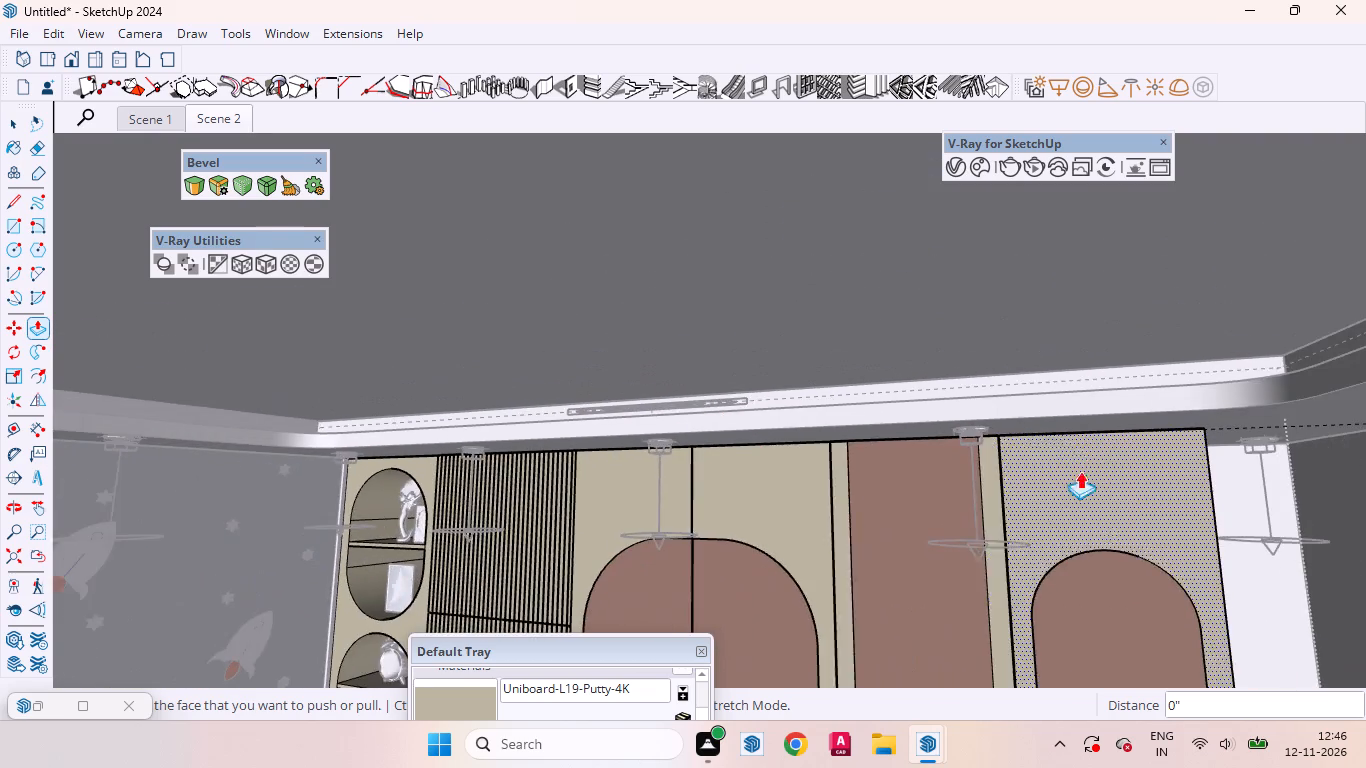
scroll(1080, 457, up, 20)
scroll(1080, 457, up, 13)
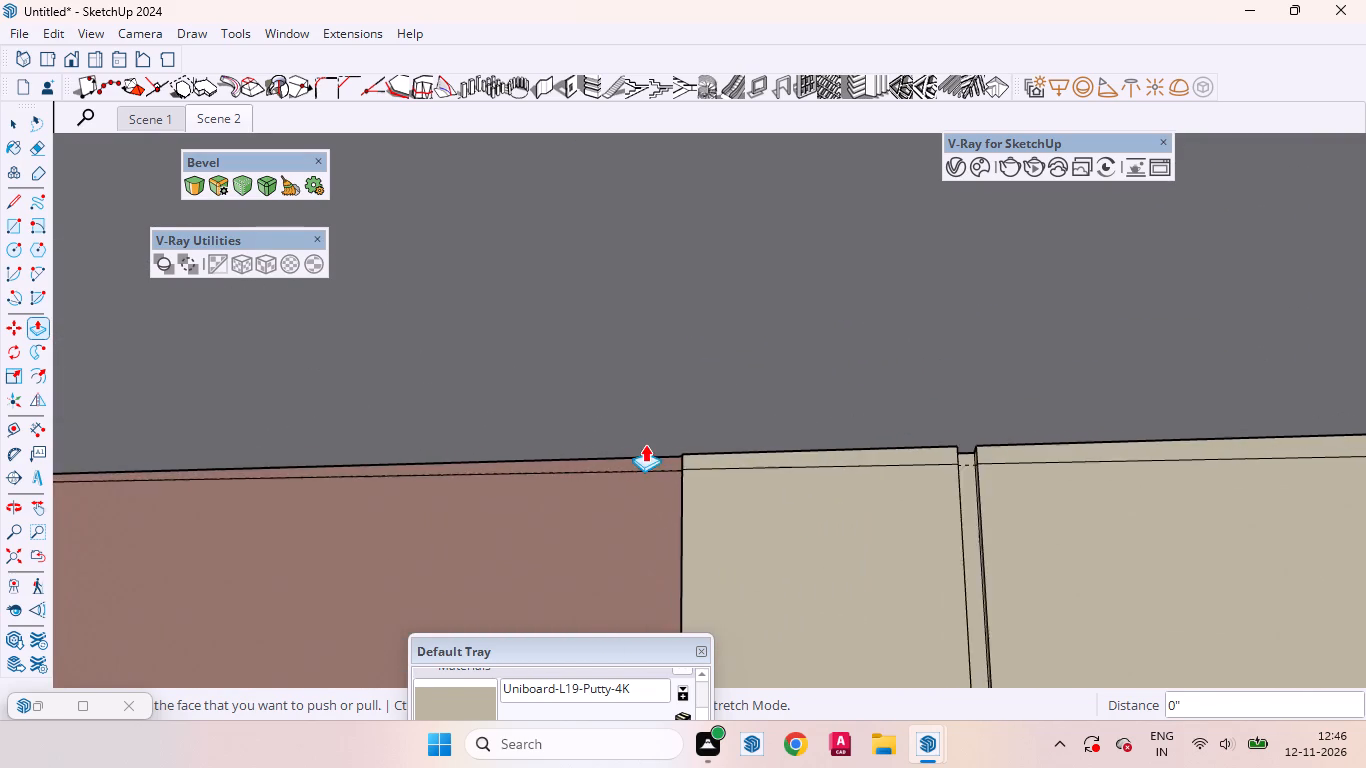
scroll(645, 444, up, 8)
middle_drag(674, 473, 782, 457)
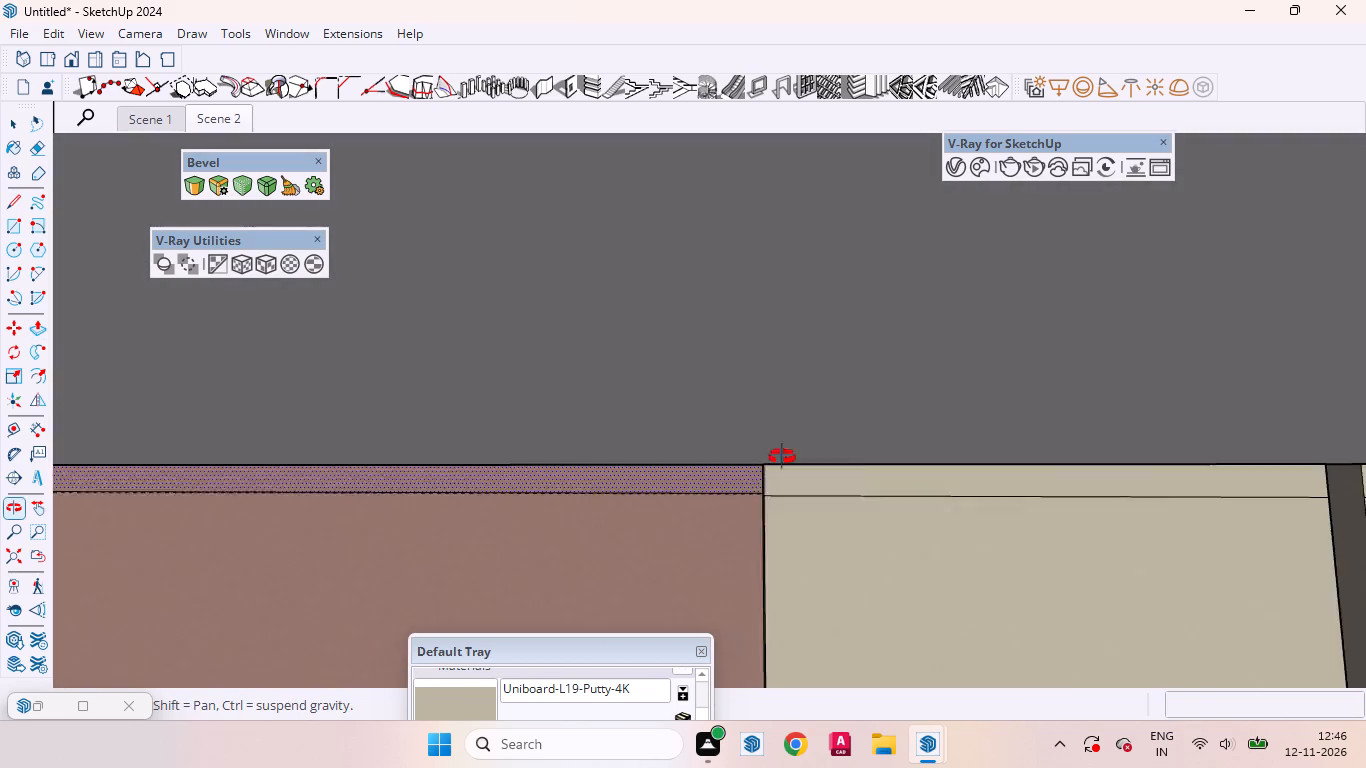
middle_drag(782, 457, 787, 443)
double_click(715, 465)
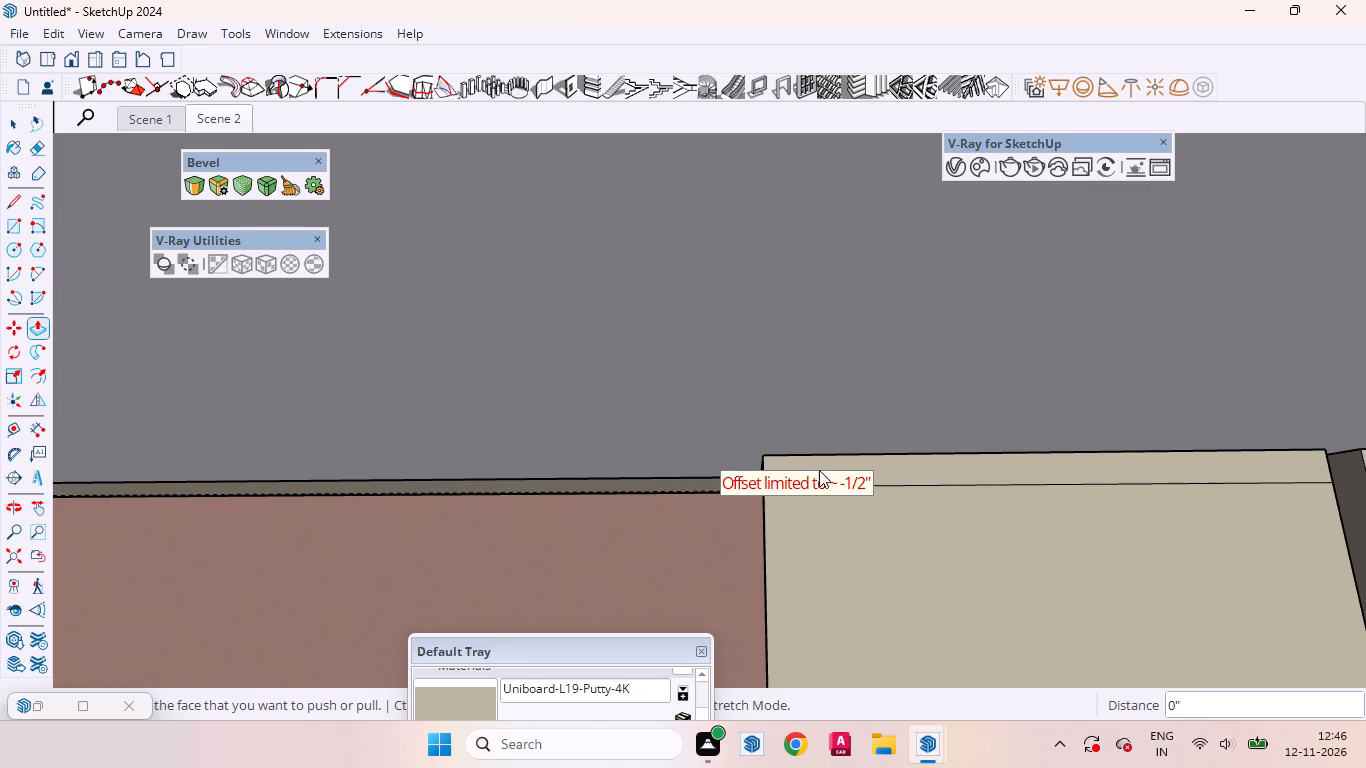
double_click(942, 476)
scroll(711, 471, down, 8)
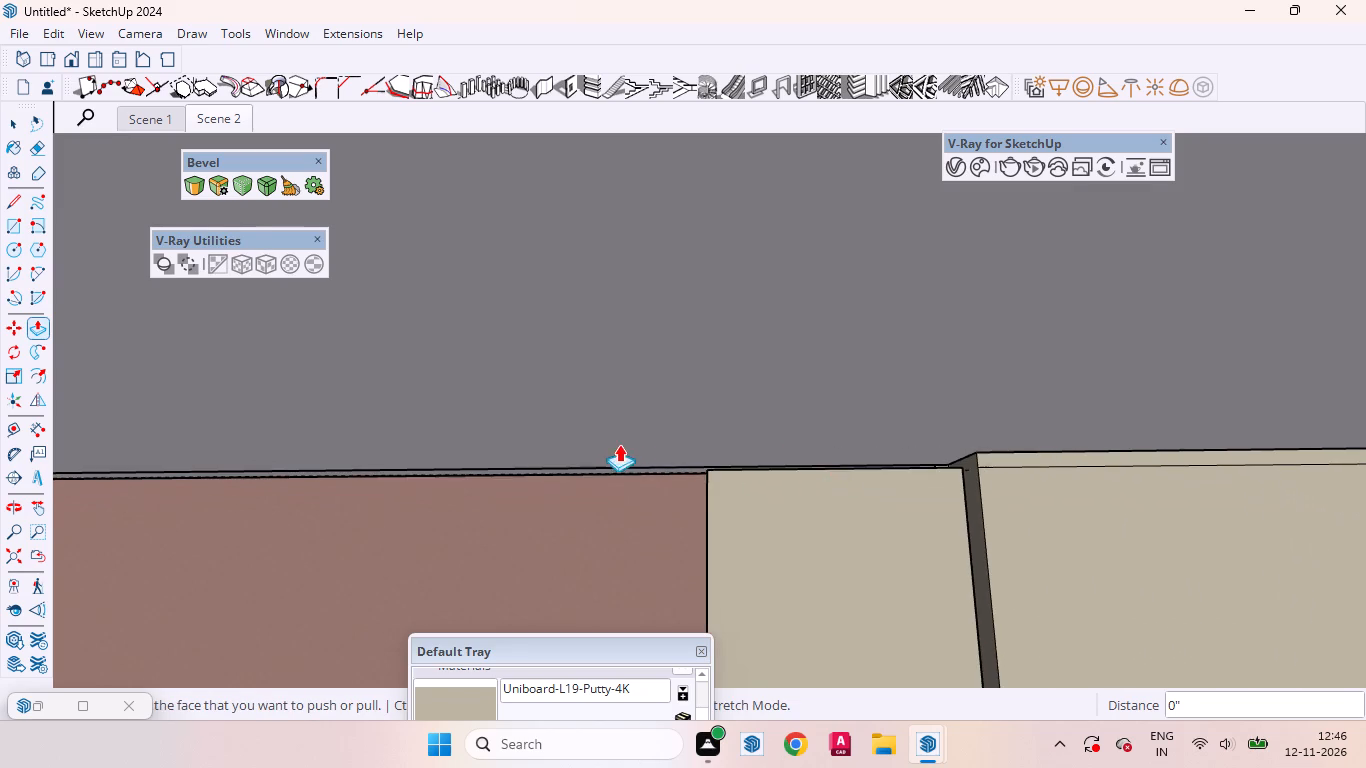
scroll(1011, 458, up, 3)
double_click(1002, 454)
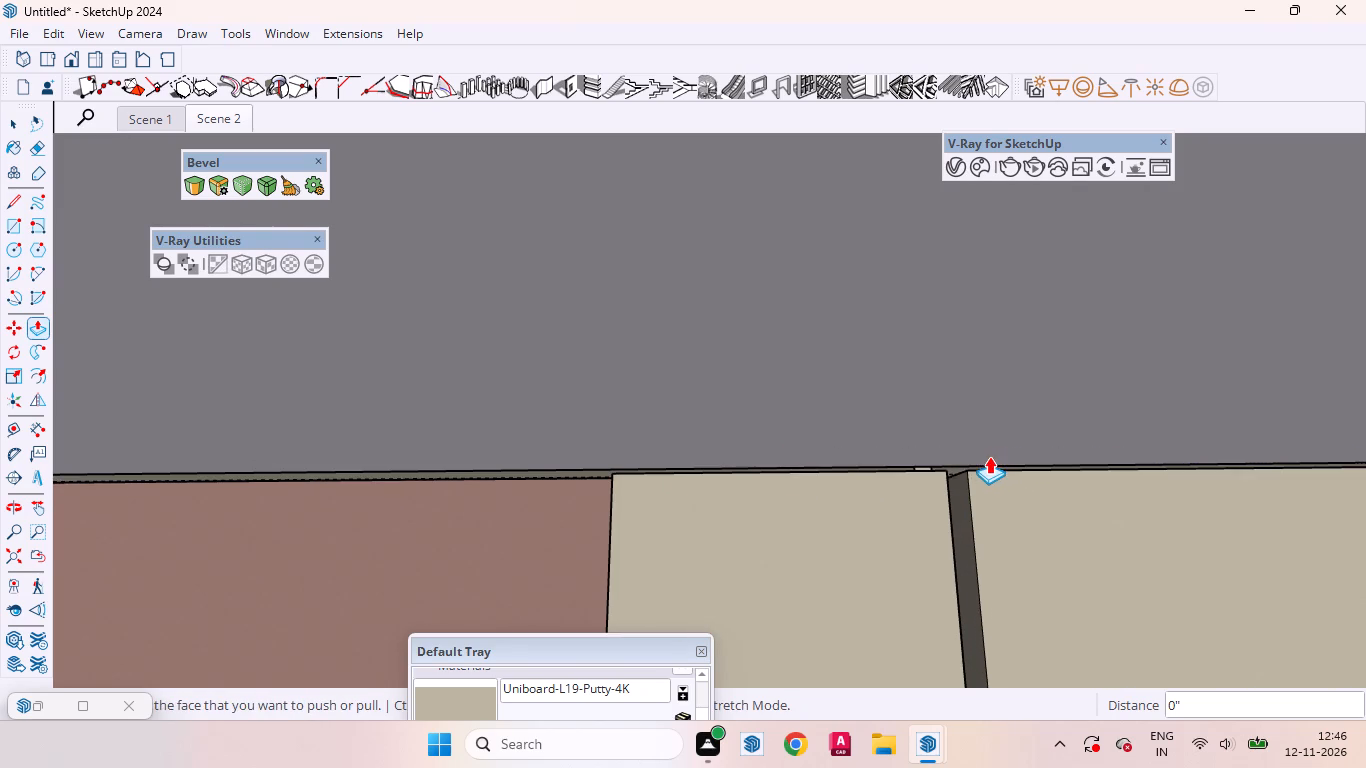
scroll(1011, 459, down, 20)
scroll(1011, 459, down, 3)
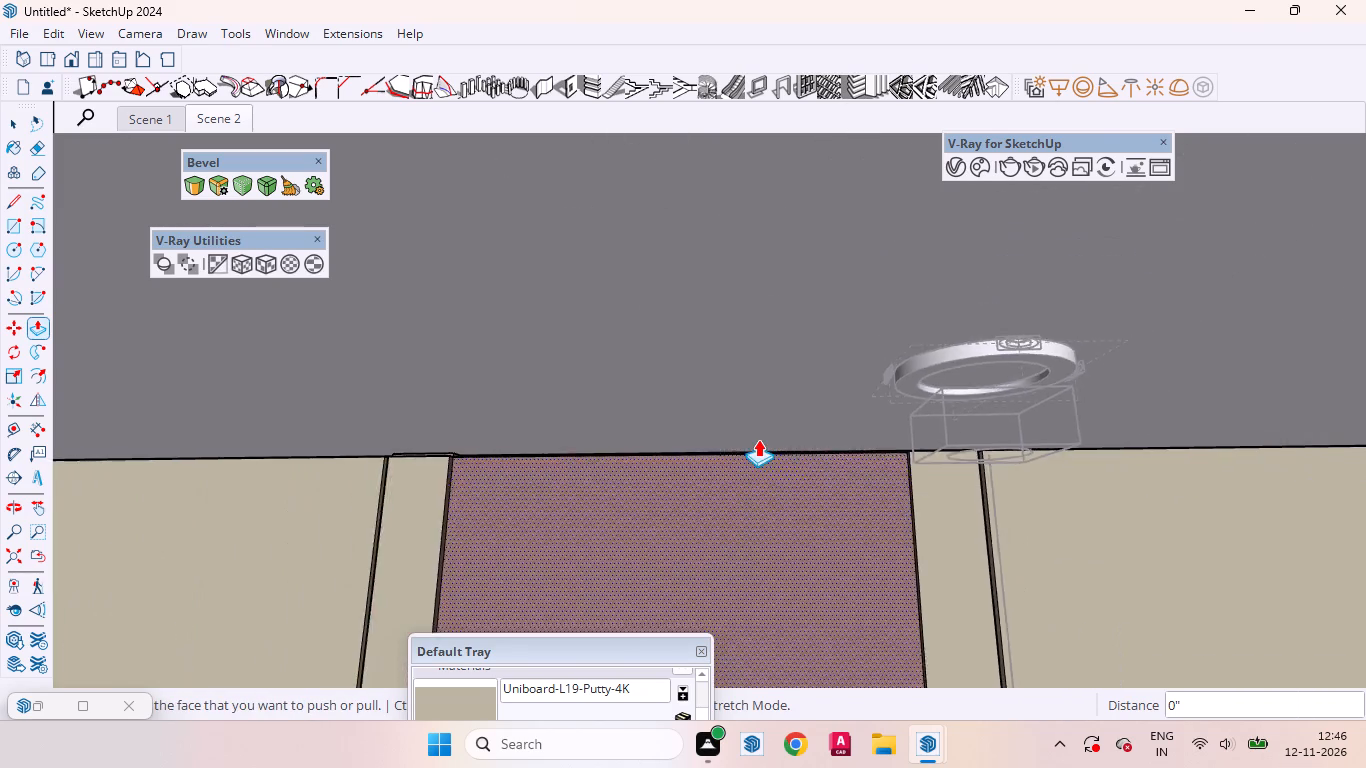
scroll(758, 439, down, 20)
scroll(758, 439, down, 12)
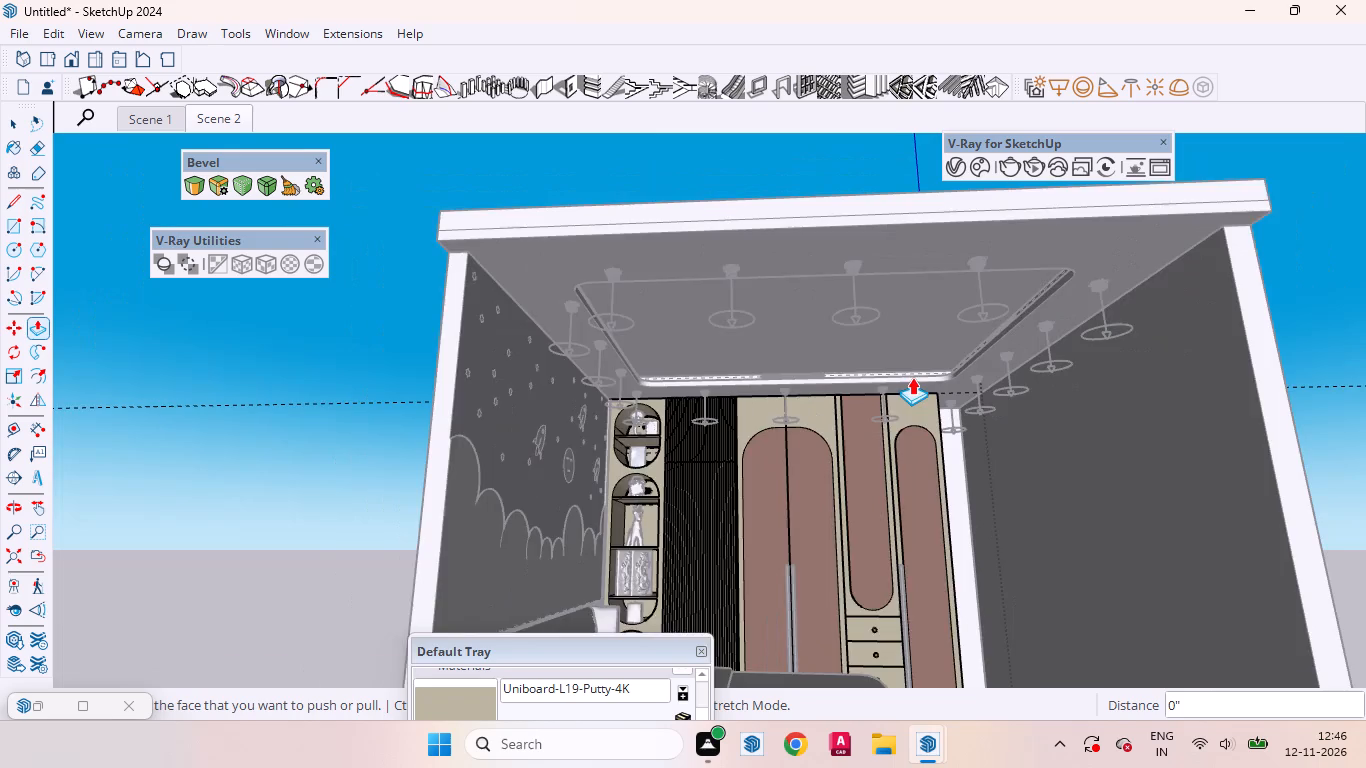
scroll(912, 377, down, 2)
click(10, 122)
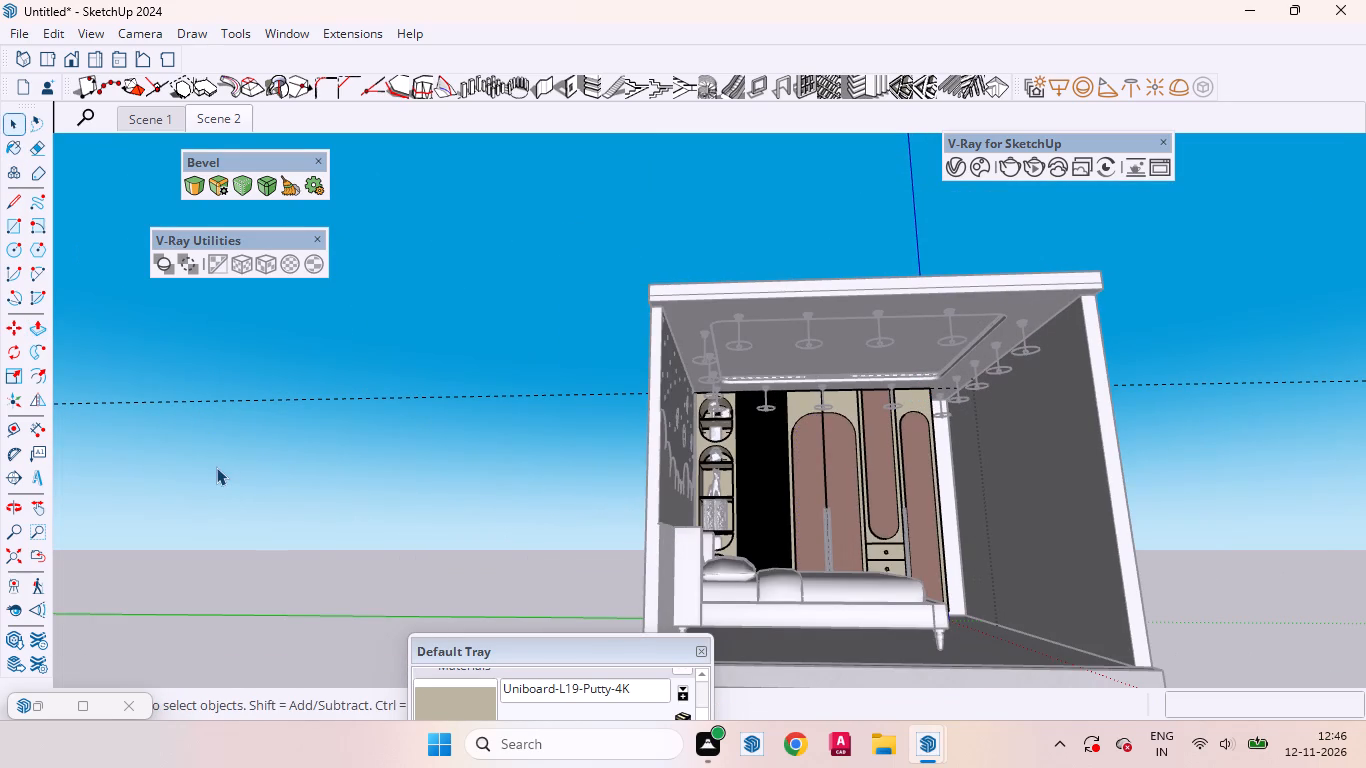
triple_click(216, 467)
Recall the Scene 2 view and start its V-Ray render from the Asset Editor.
click(224, 121)
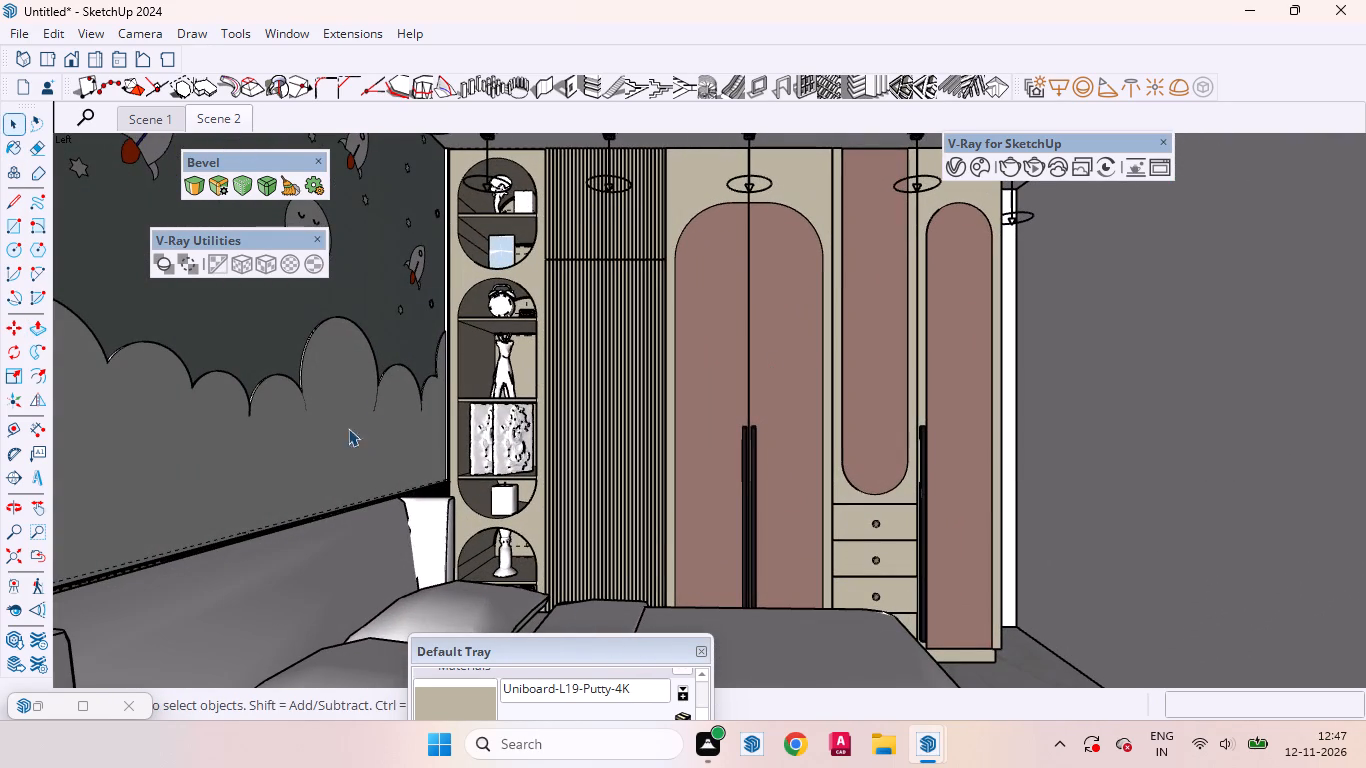
click(960, 165)
drag(720, 380, 849, 229)
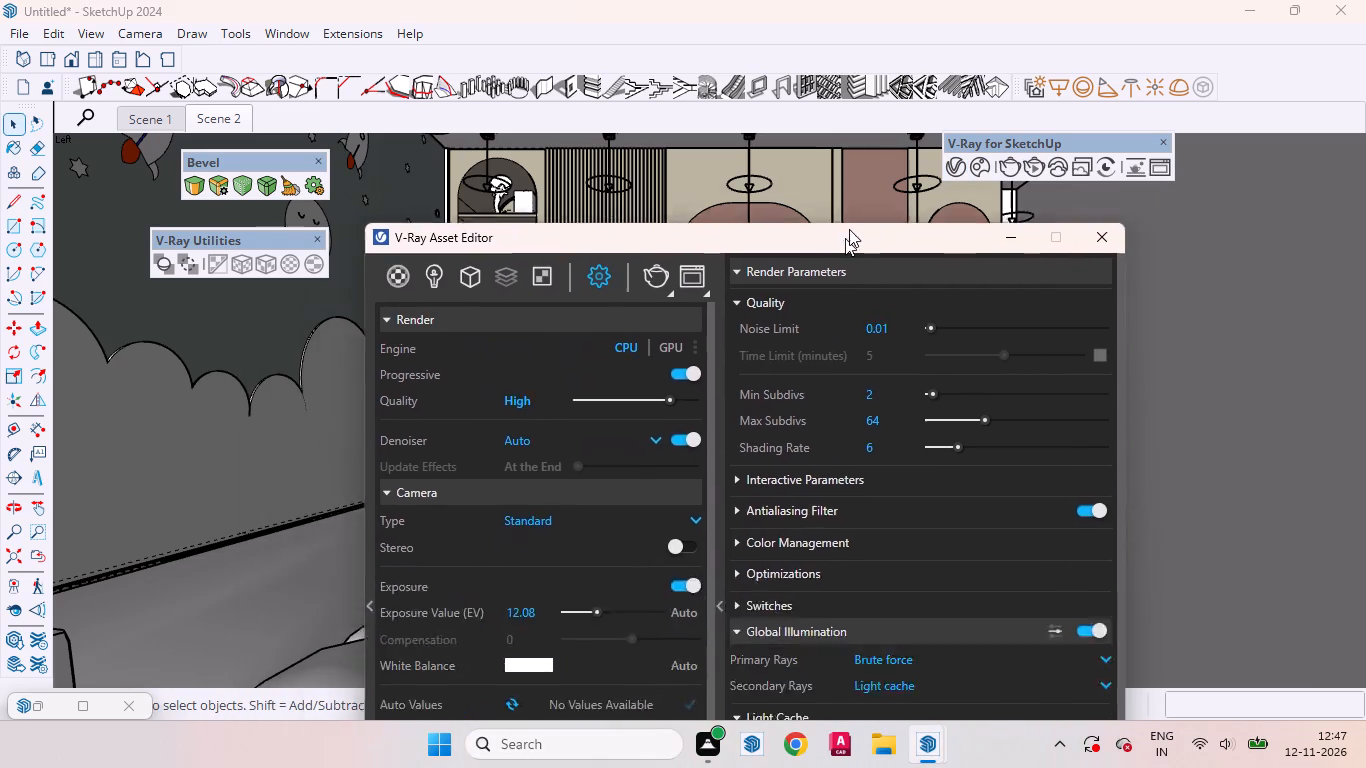
drag(849, 229, 874, 18)
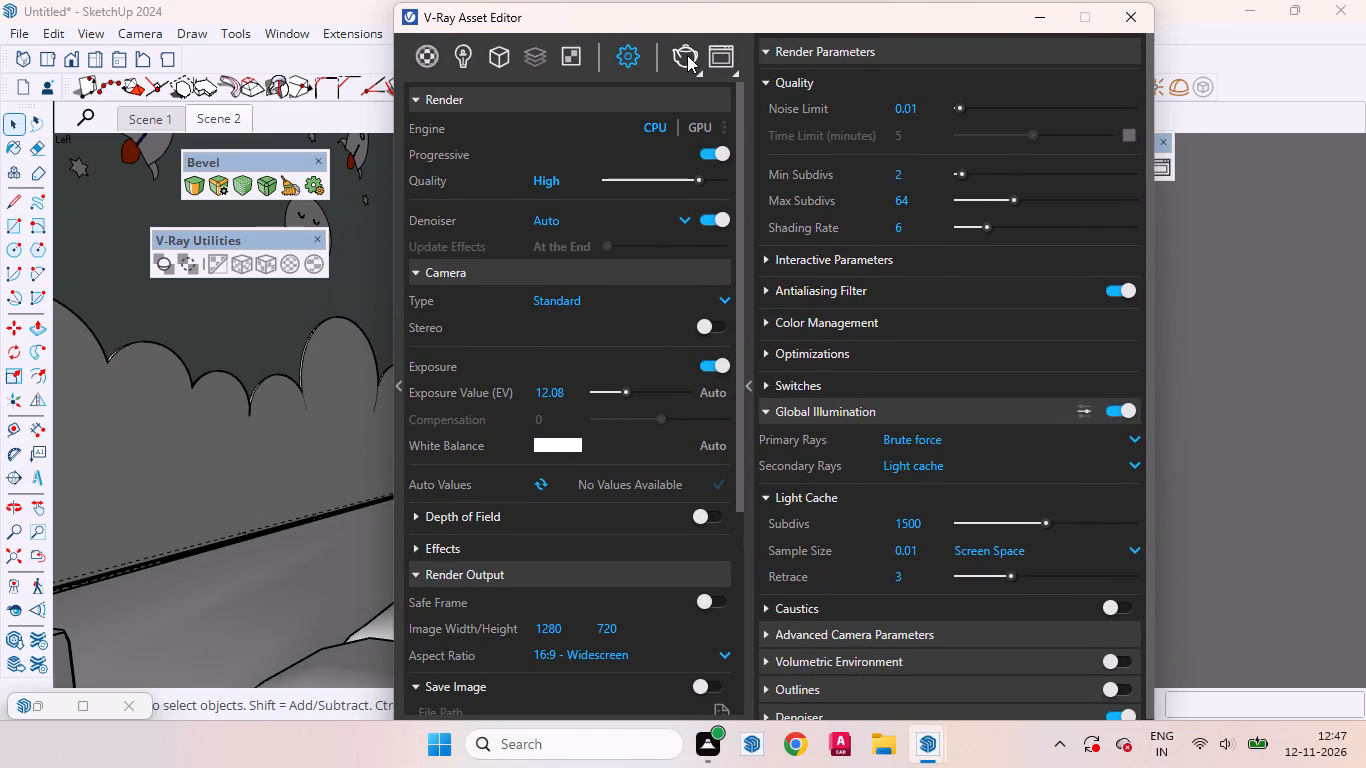
click(687, 55)
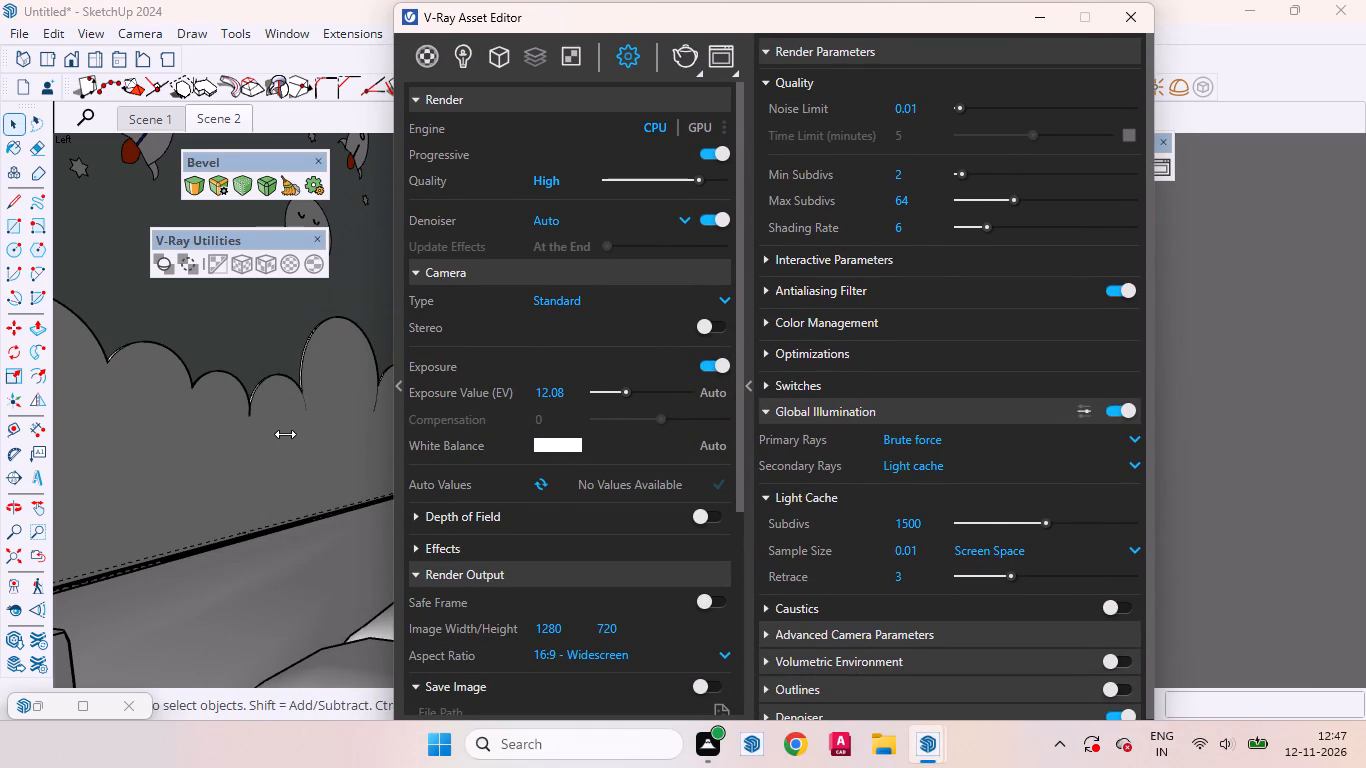
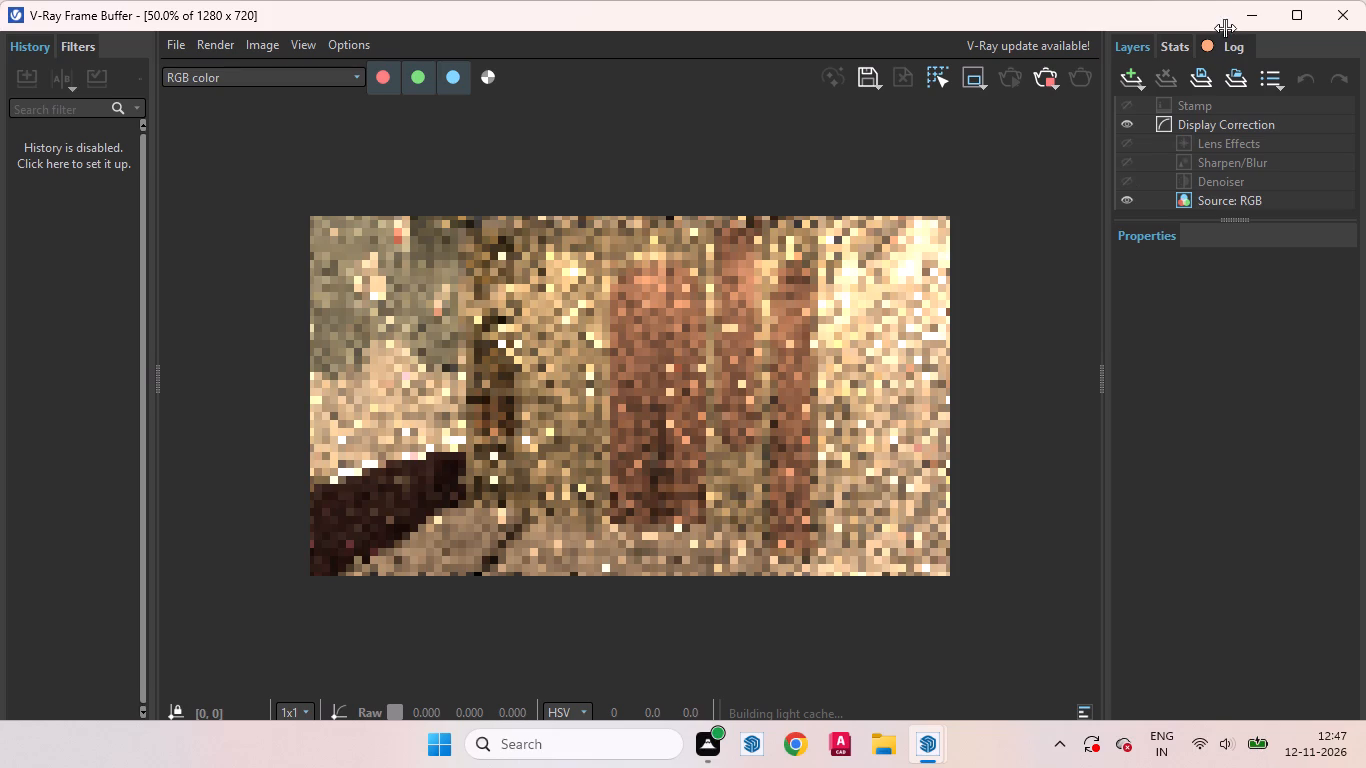
Set the render windows aside and examine the bedroom model's wardrobe and bed wall in the Scene 2 and Scene 1 views.
click(1254, 13)
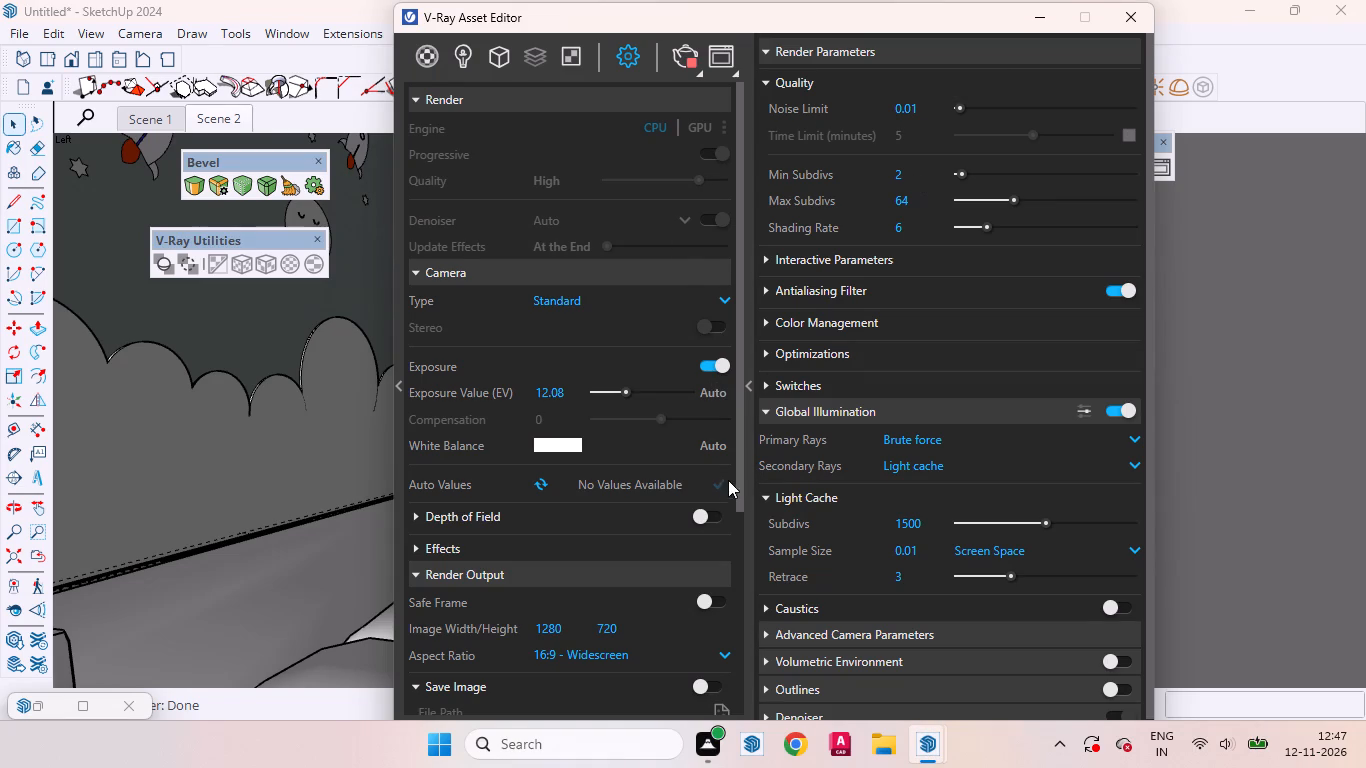
click(1046, 8)
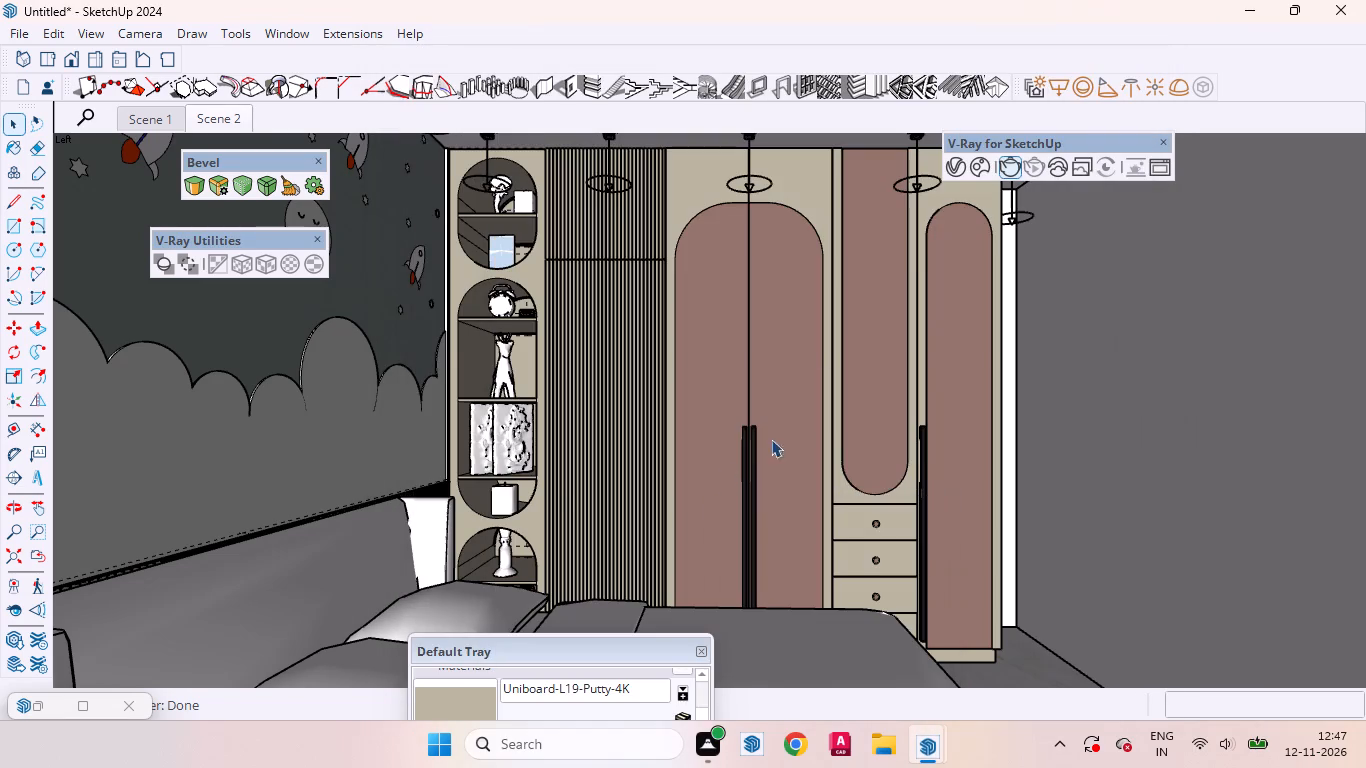
scroll(727, 462, down, 2)
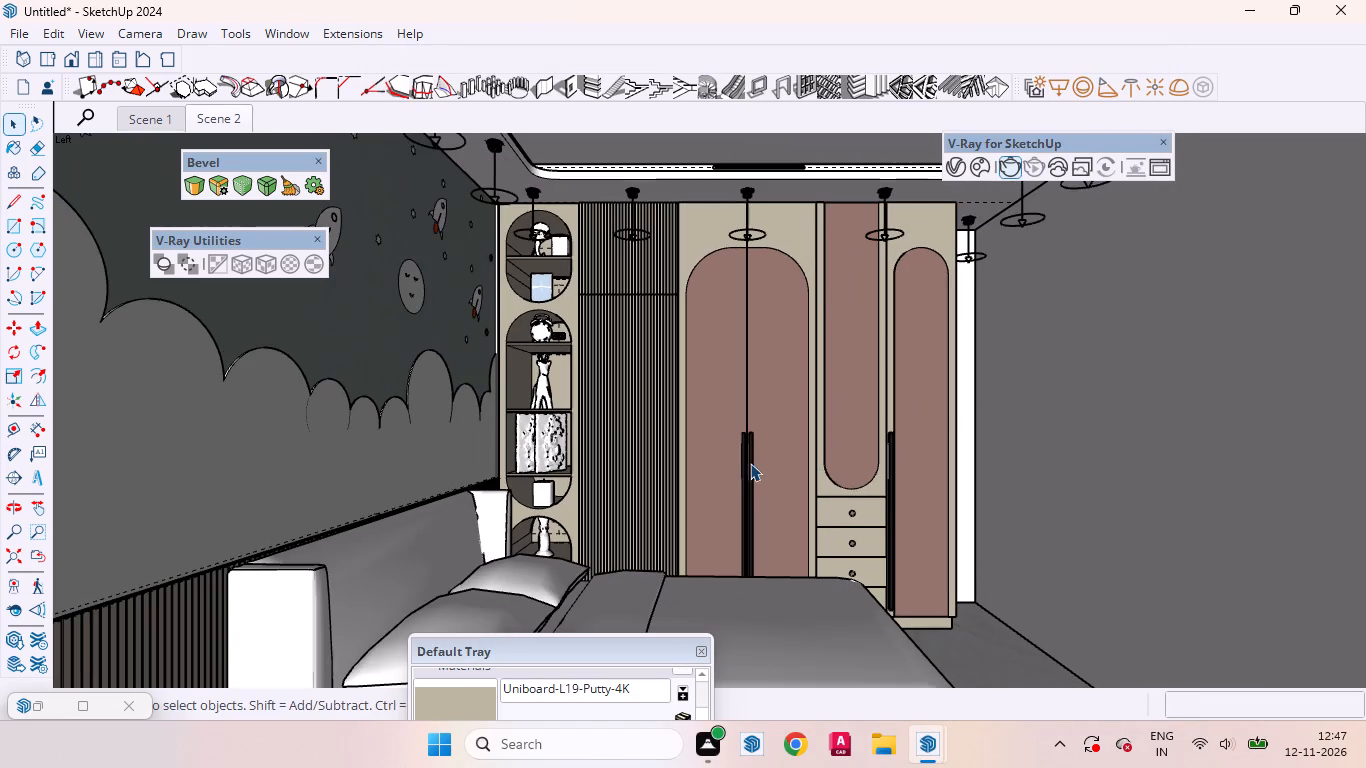
middle_drag(515, 375, 446, 387)
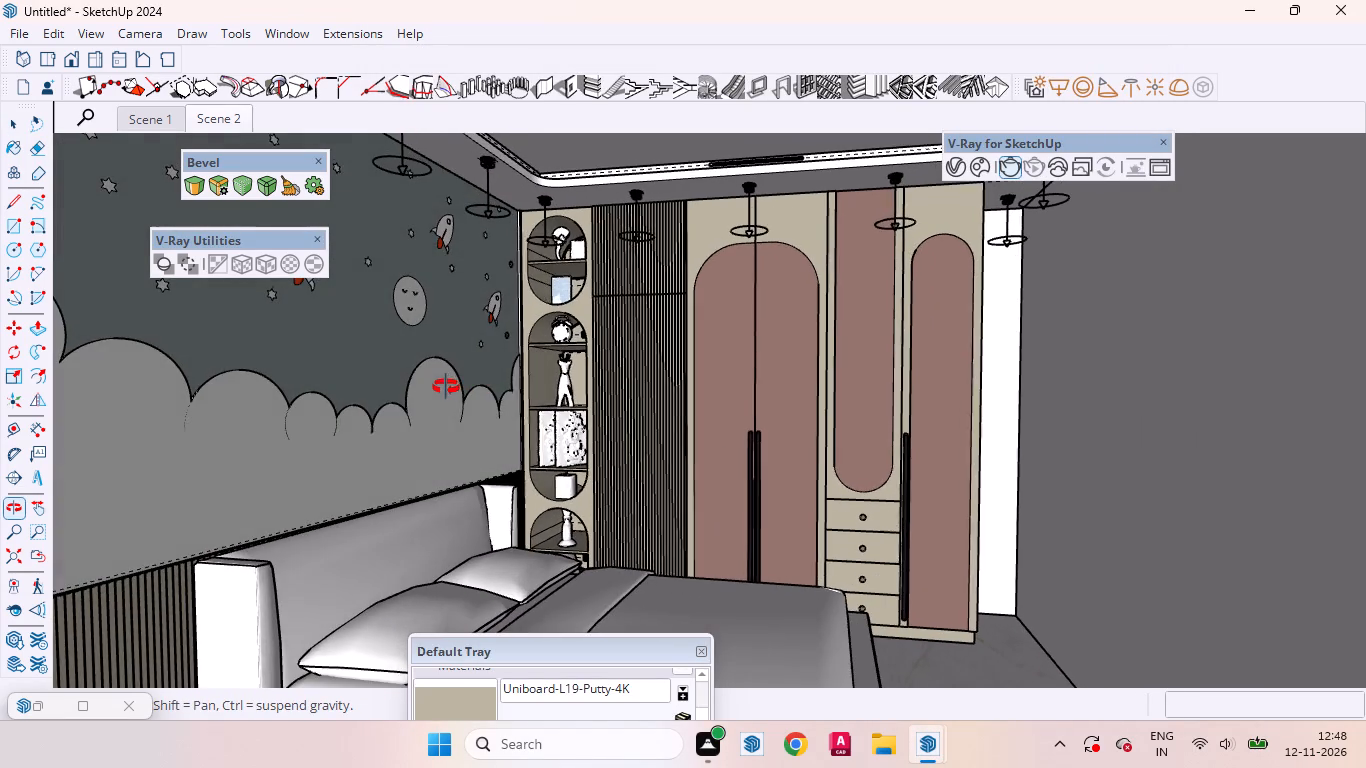
middle_drag(446, 387, 448, 388)
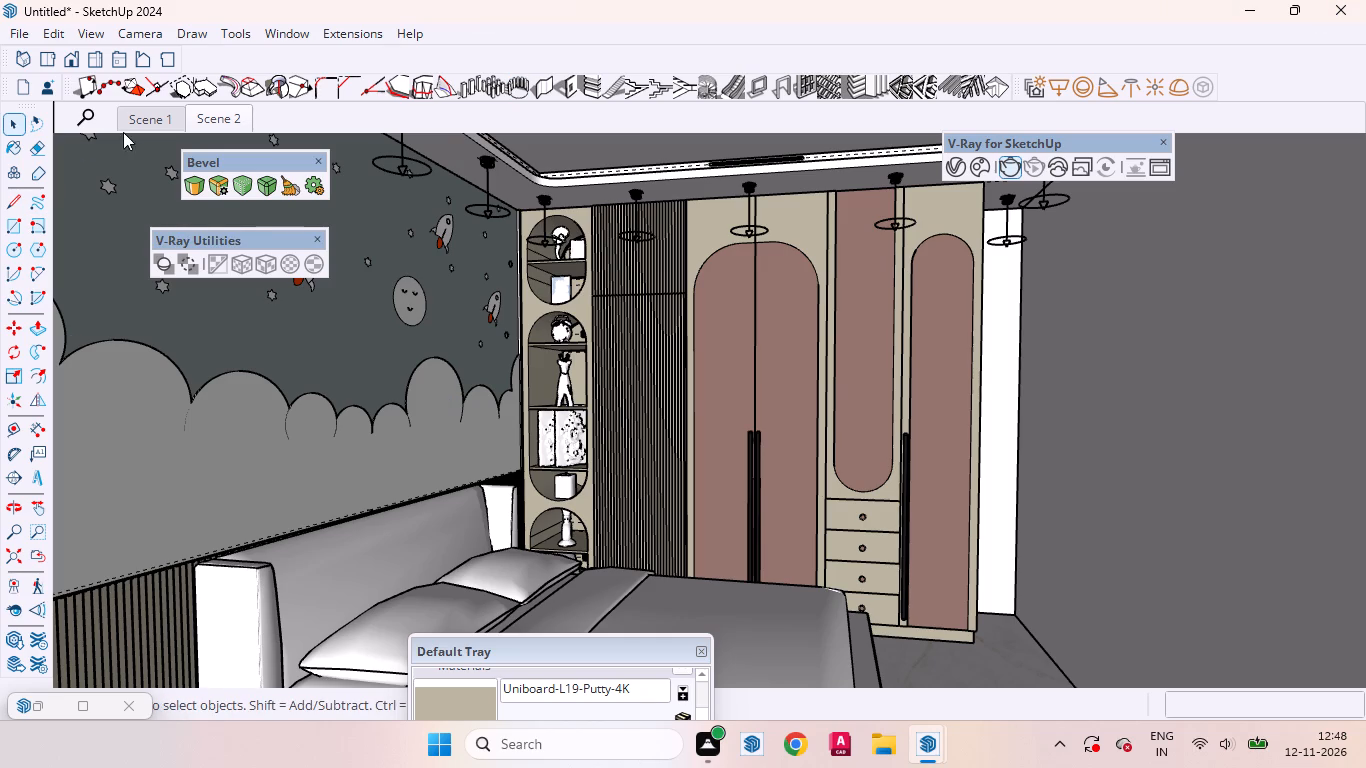
click(232, 114)
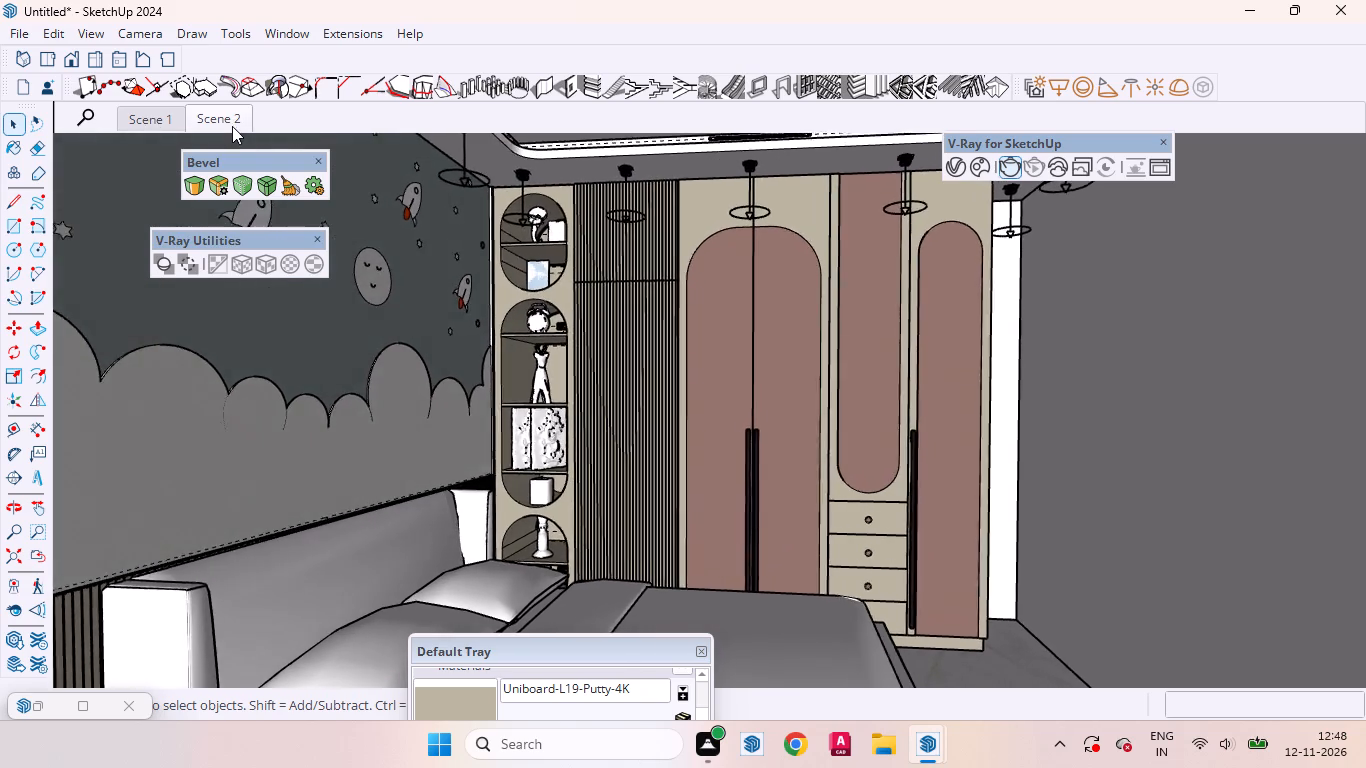
click(155, 126)
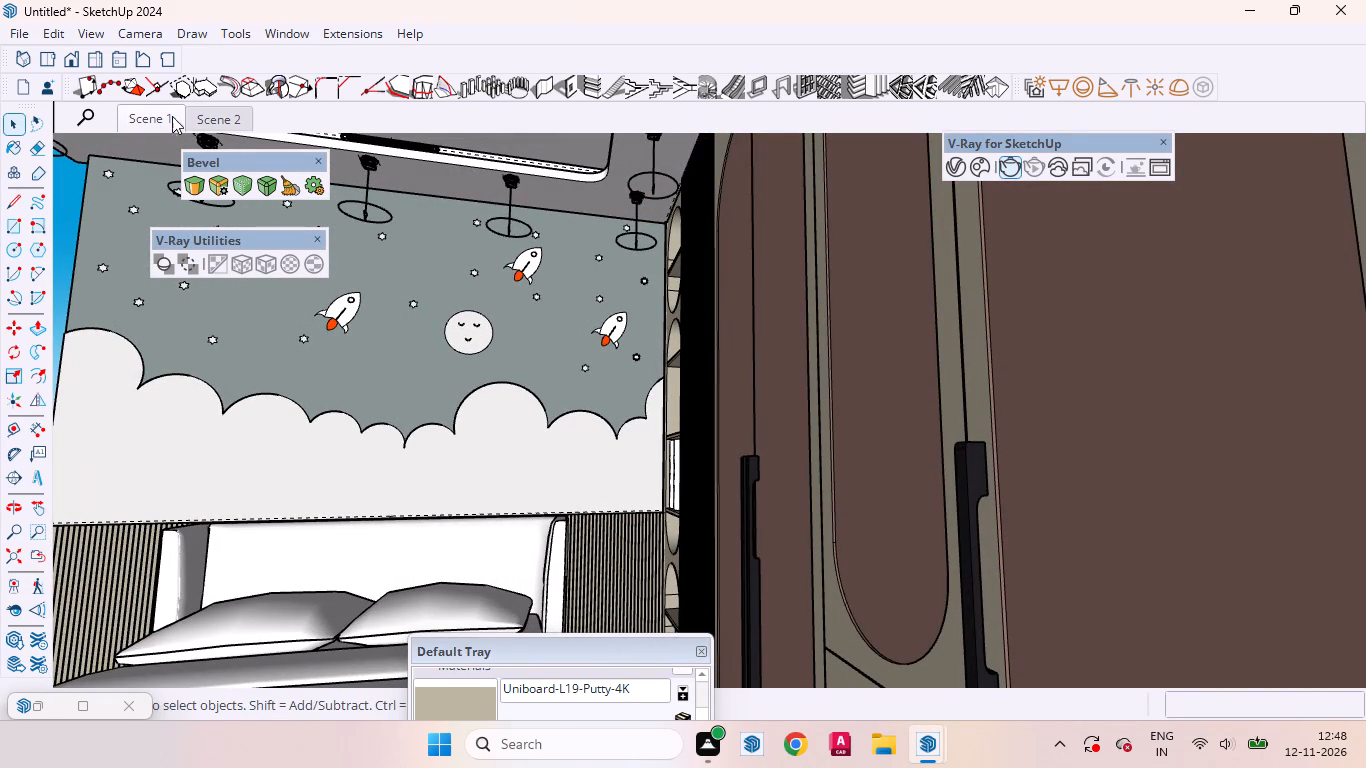
click(199, 125)
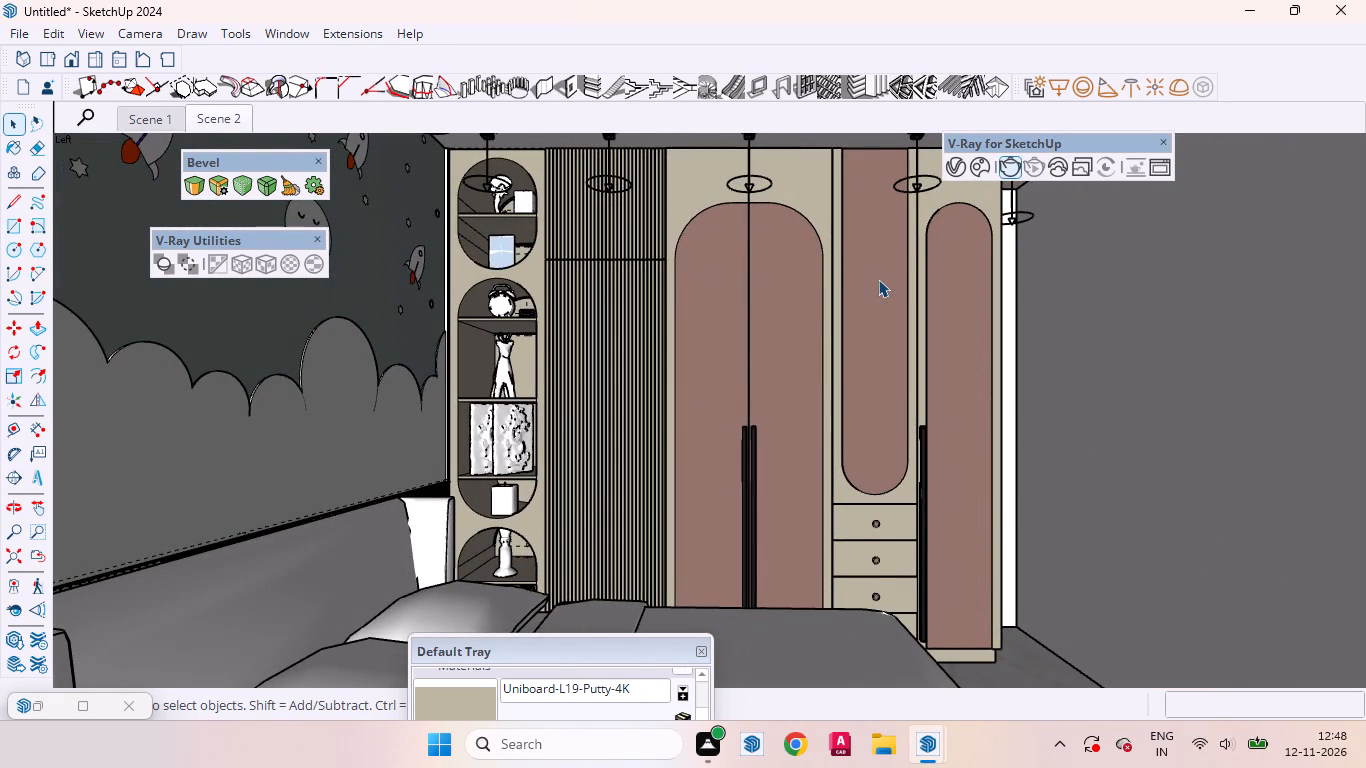
scroll(879, 285, down, 6)
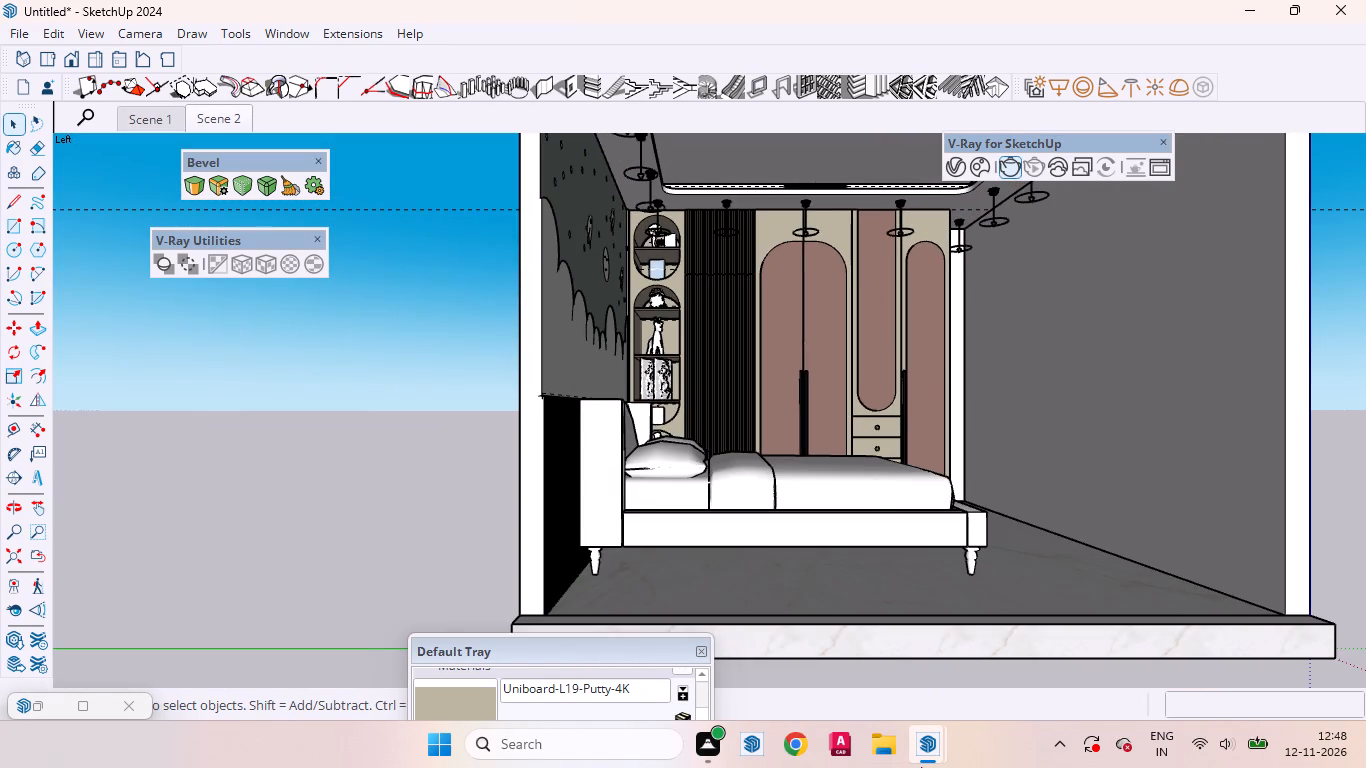
Inspect the Scene 2 render in progress in the V-Ray Frame Buffer, checking the wardrobe, shelves and cloud wall up close and as a whole.
click(927, 747)
click(1093, 633)
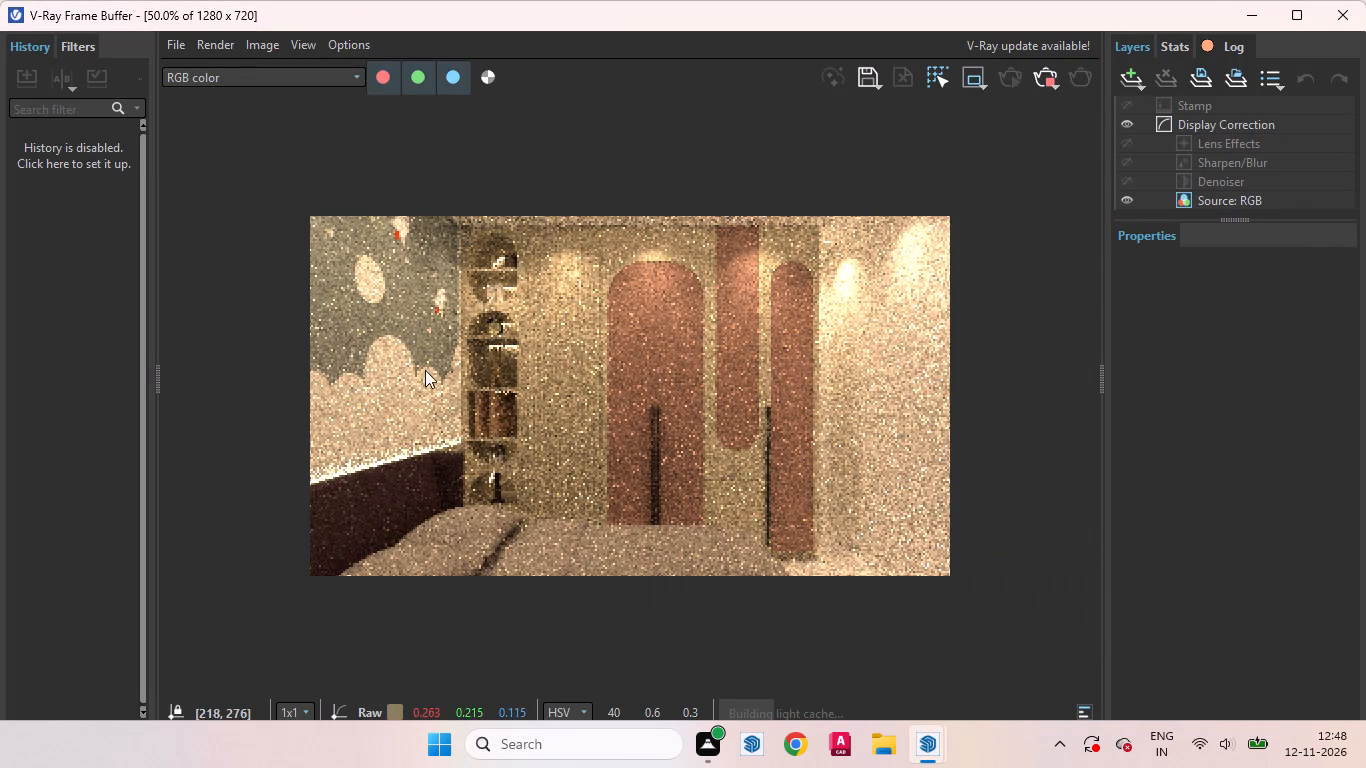
scroll(592, 447, up, 2)
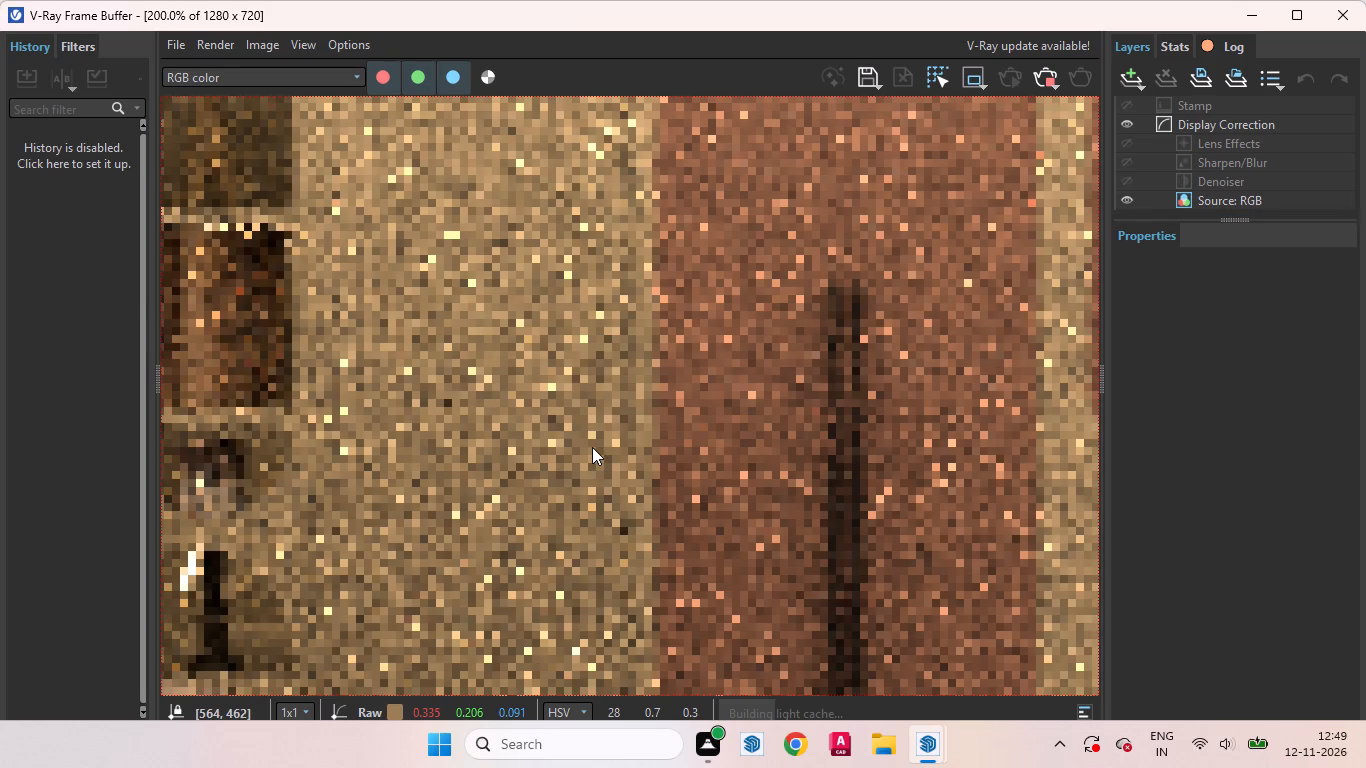
scroll(592, 447, down, 2)
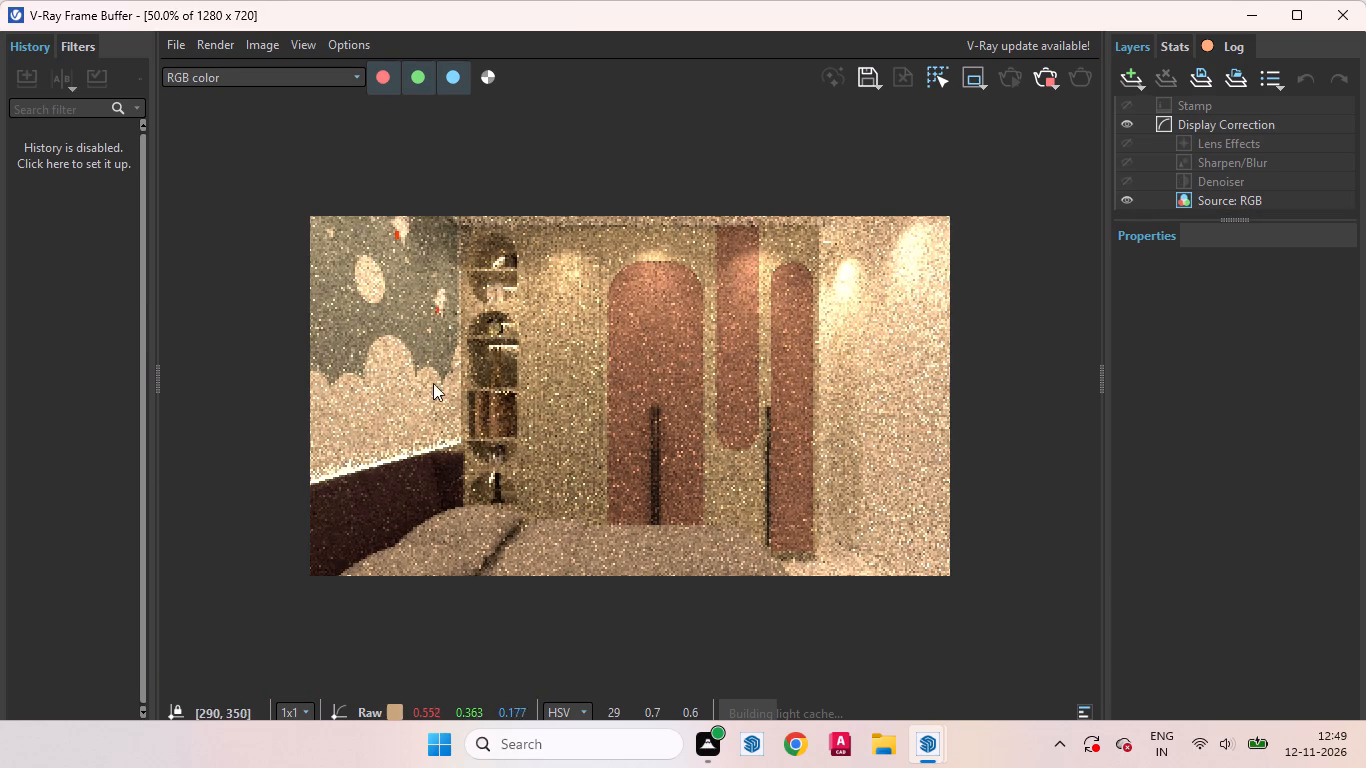
scroll(428, 379, up, 1)
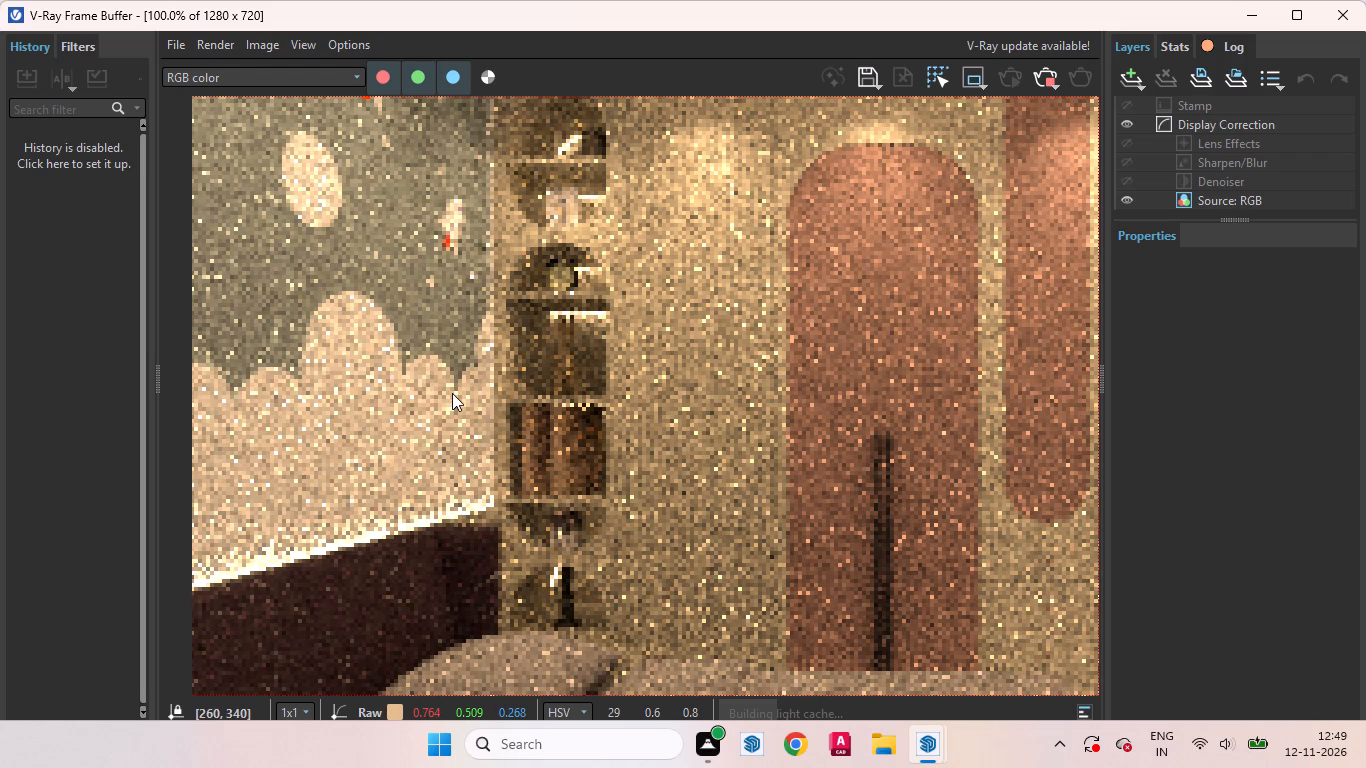
scroll(454, 388, down, 1)
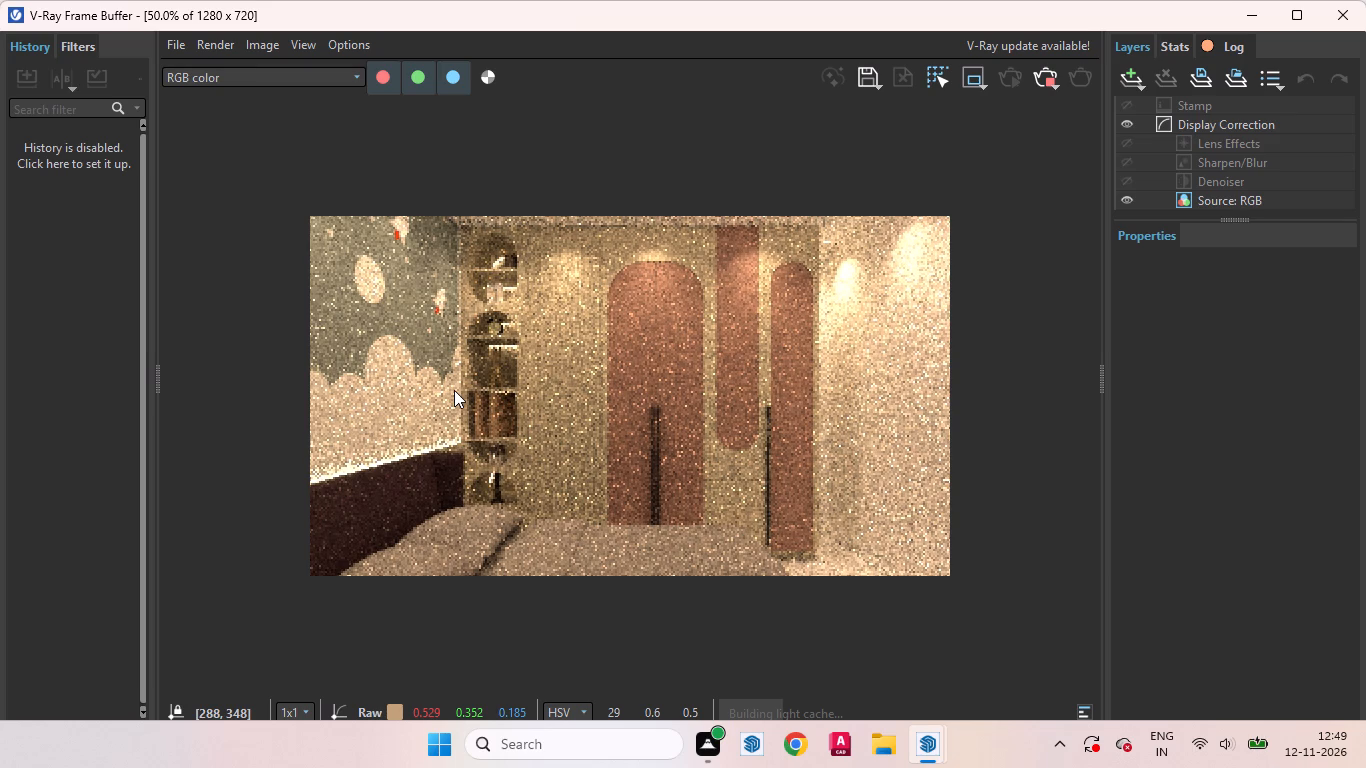
scroll(472, 353, up, 1)
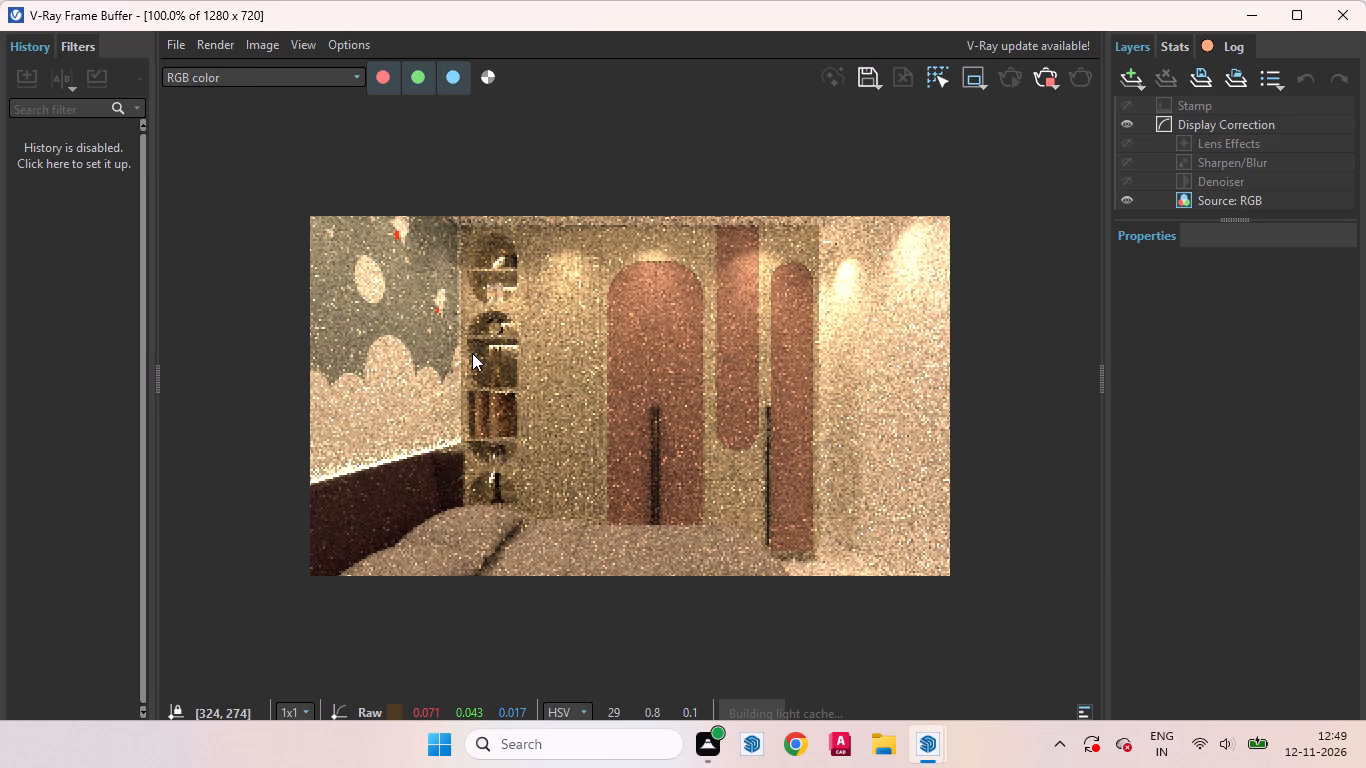
scroll(472, 353, down, 1)
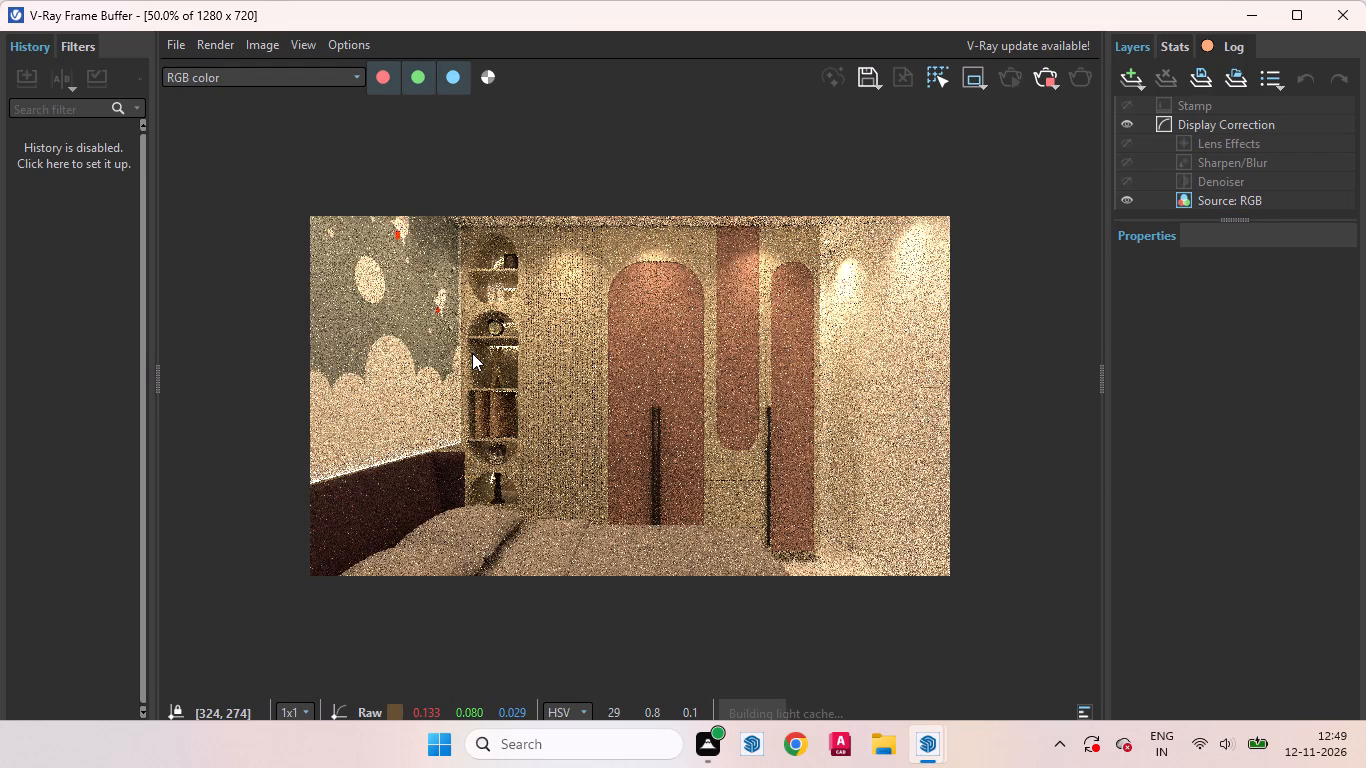
scroll(472, 353, down, 1)
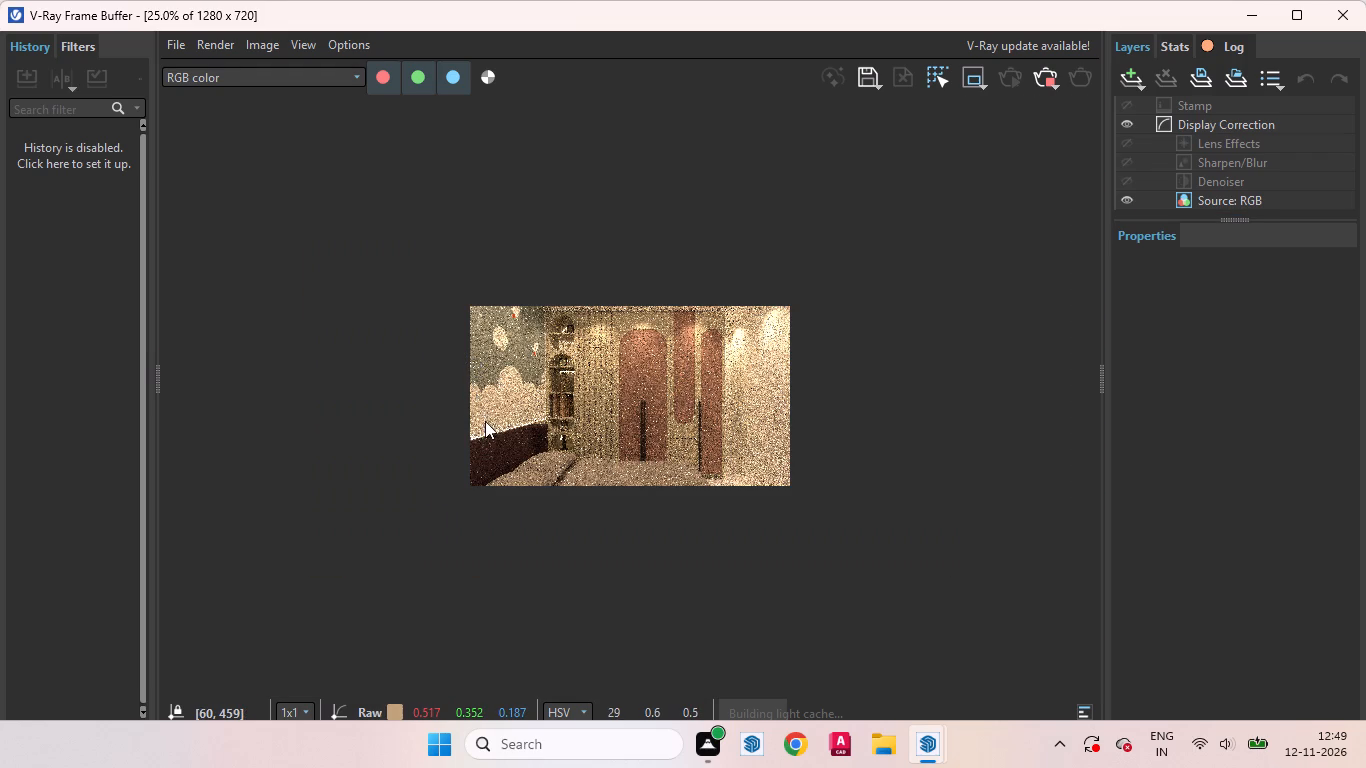
scroll(485, 421, up, 1)
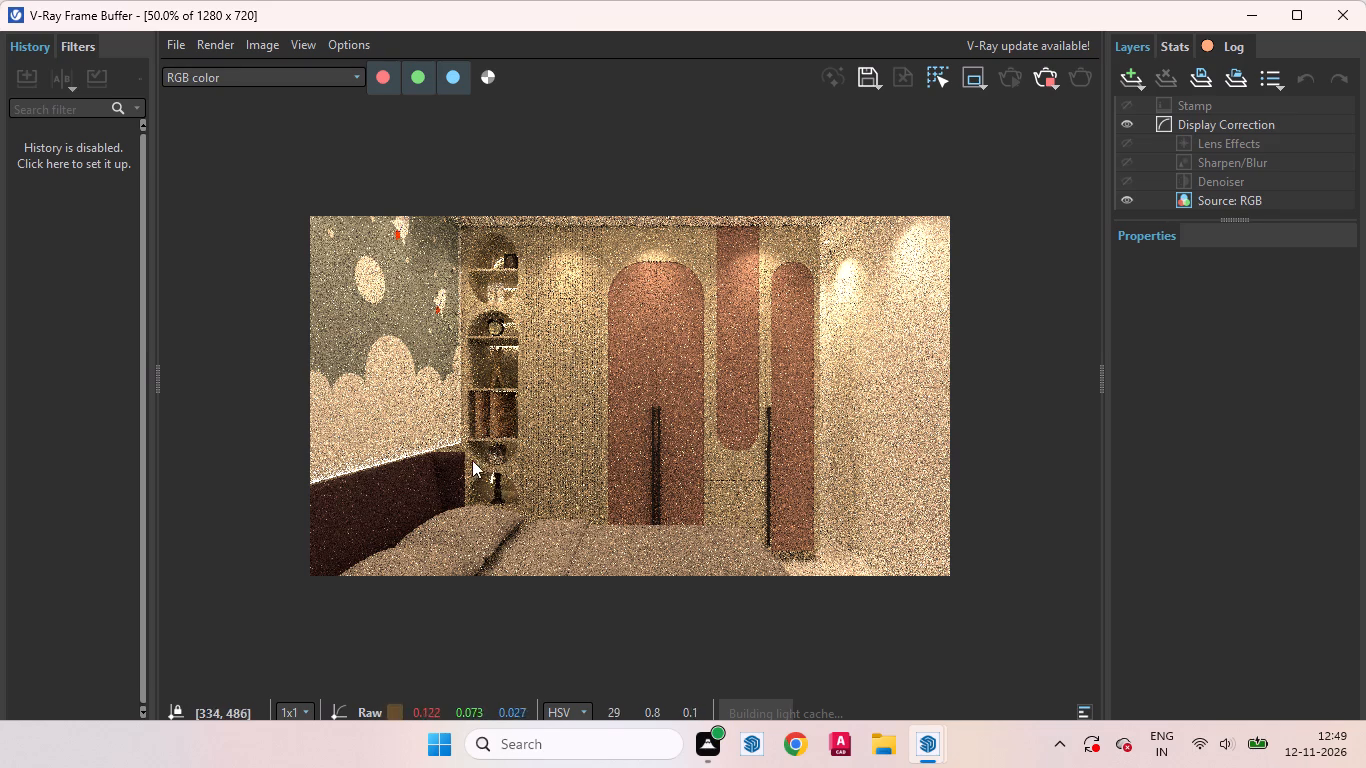
click(1236, 14)
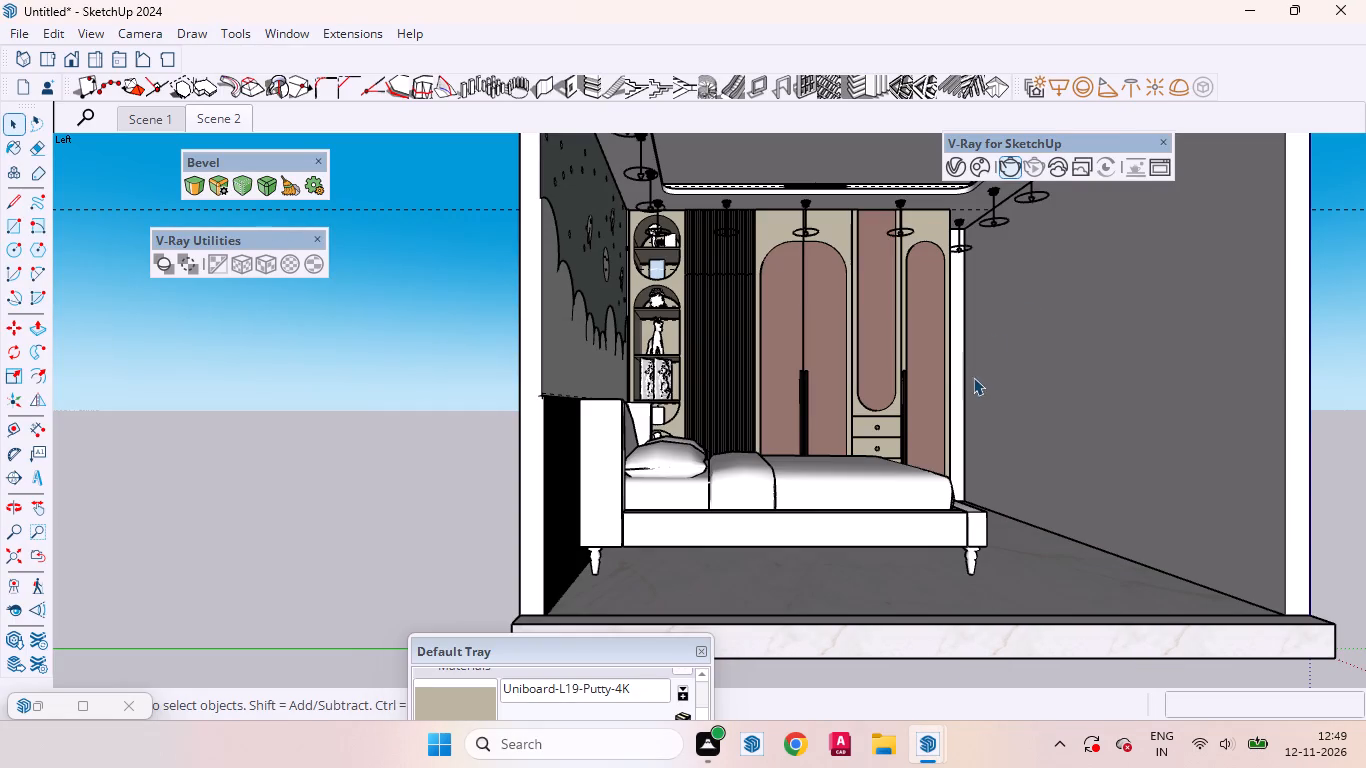
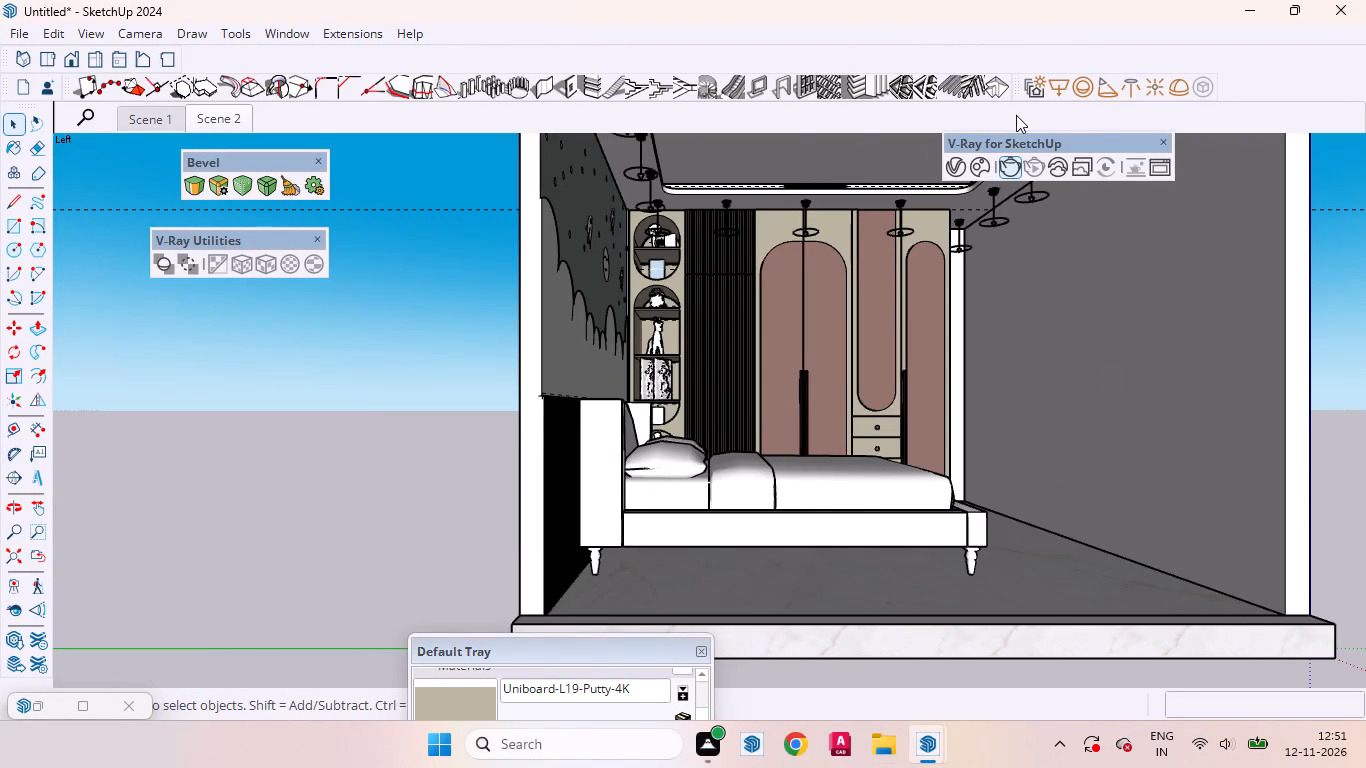
Examine the bedroom model's wardrobe, shelves, bed and cloud wall from the front and from an angled view.
scroll(849, 334, up, 1)
scroll(850, 334, down, 2)
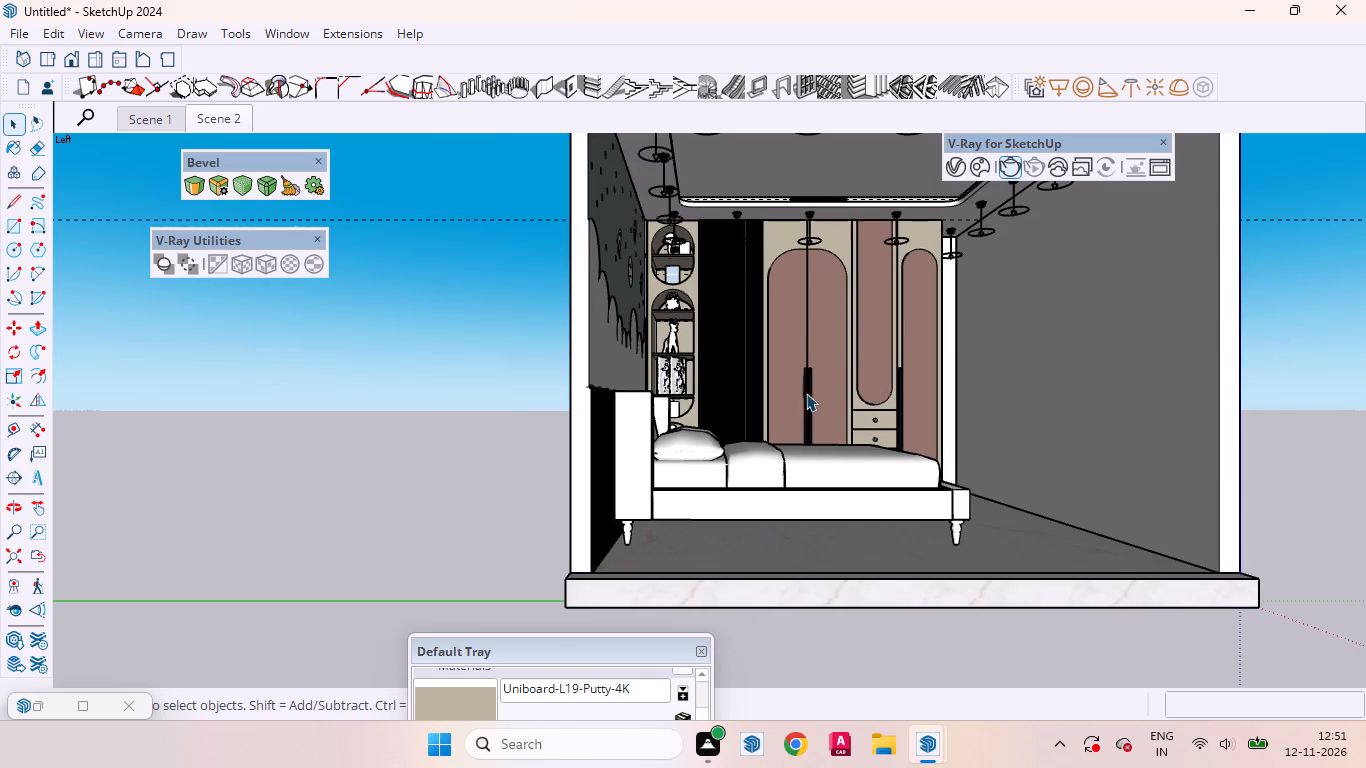
scroll(839, 420, up, 1)
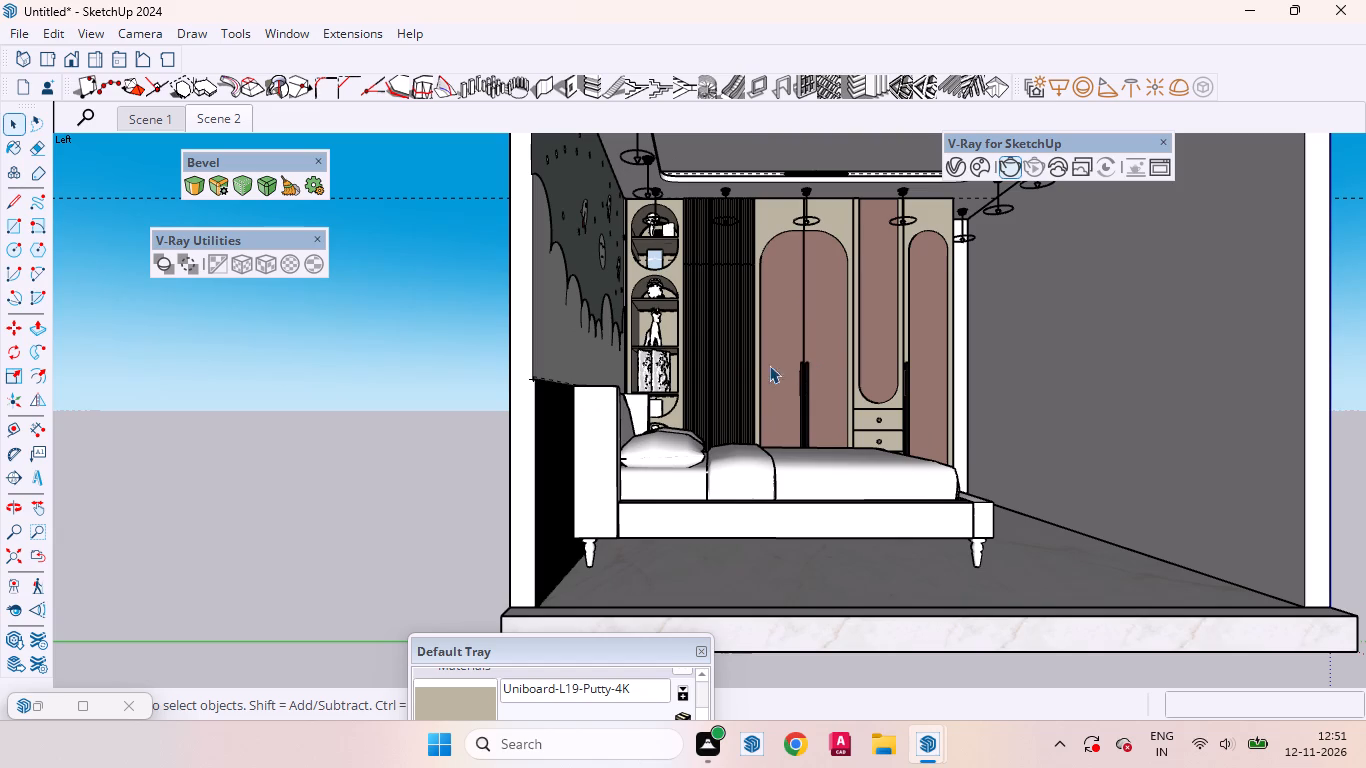
middle_drag(832, 336, 833, 394)
scroll(839, 315, down, 3)
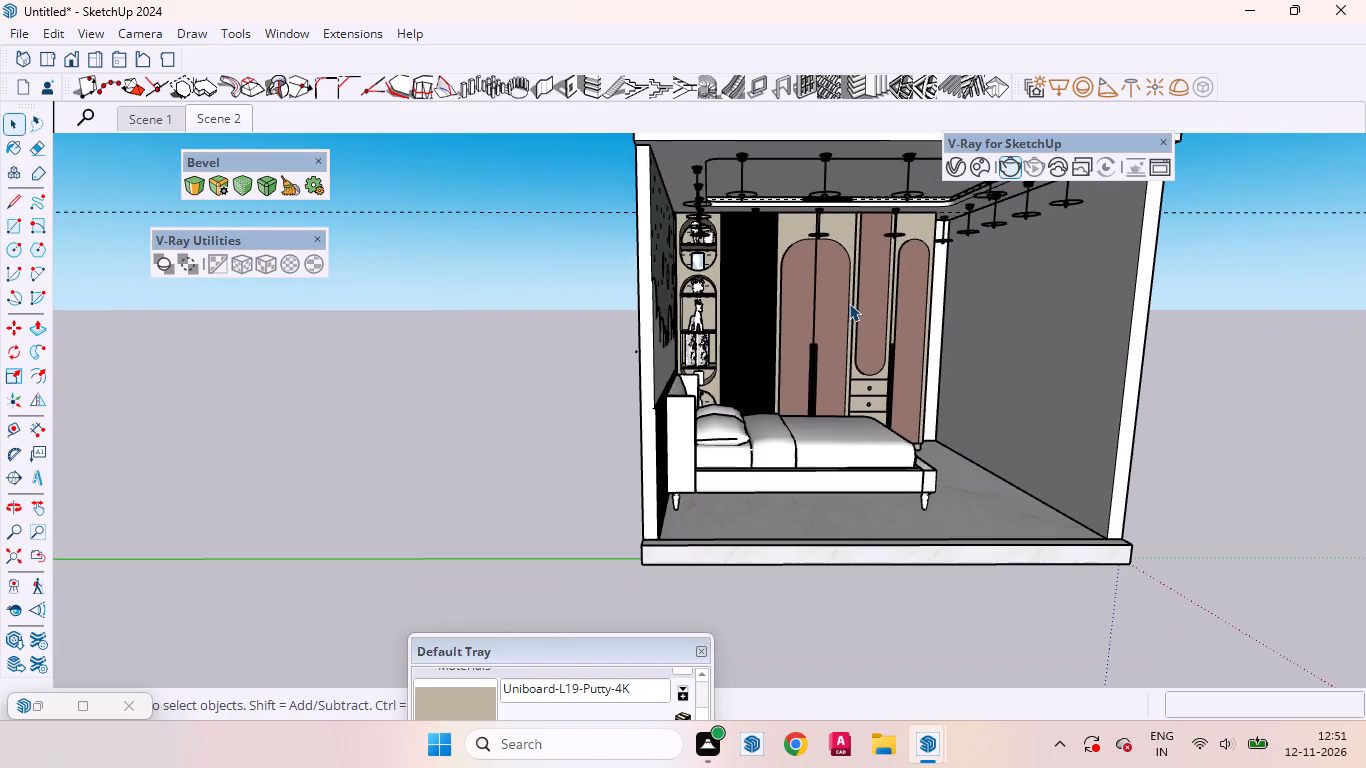
scroll(901, 466, up, 2)
scroll(829, 385, down, 2)
middle_drag(916, 444, 922, 455)
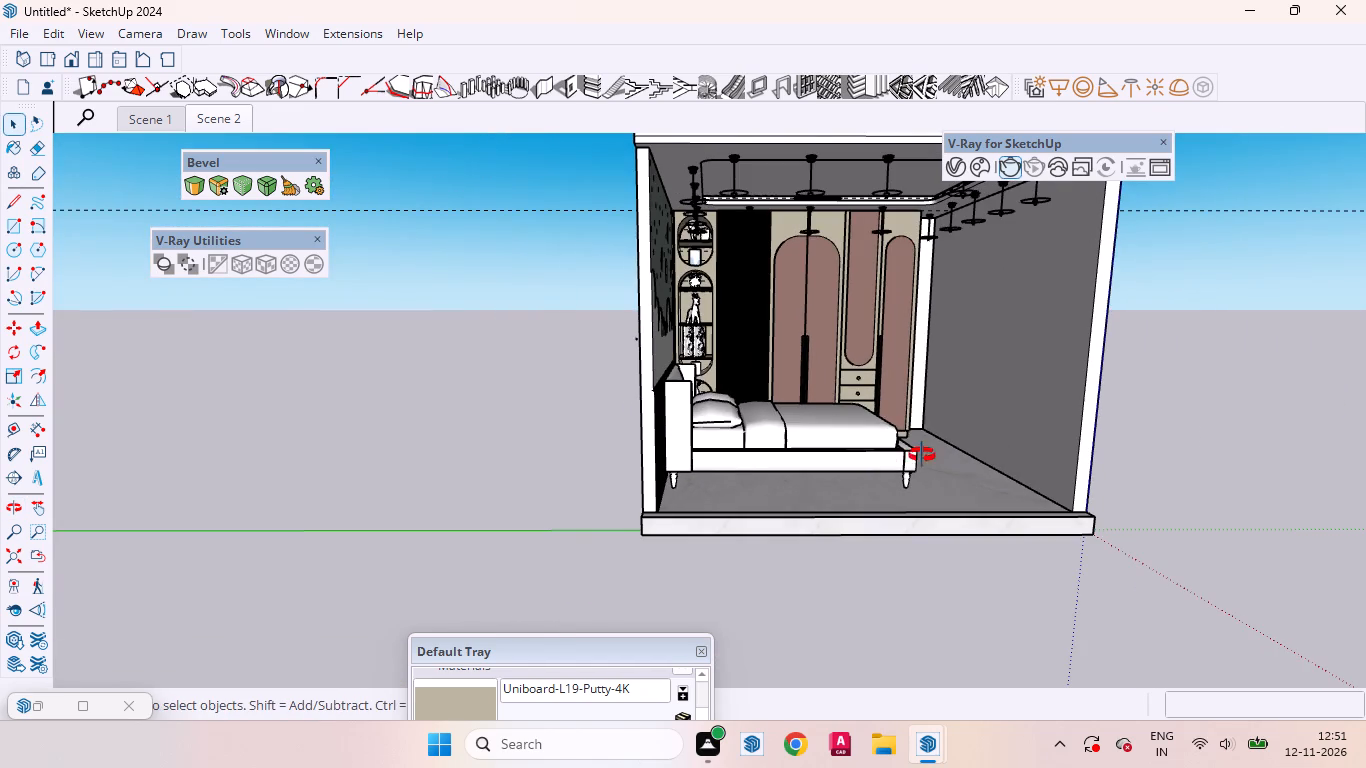
middle_drag(922, 455, 839, 459)
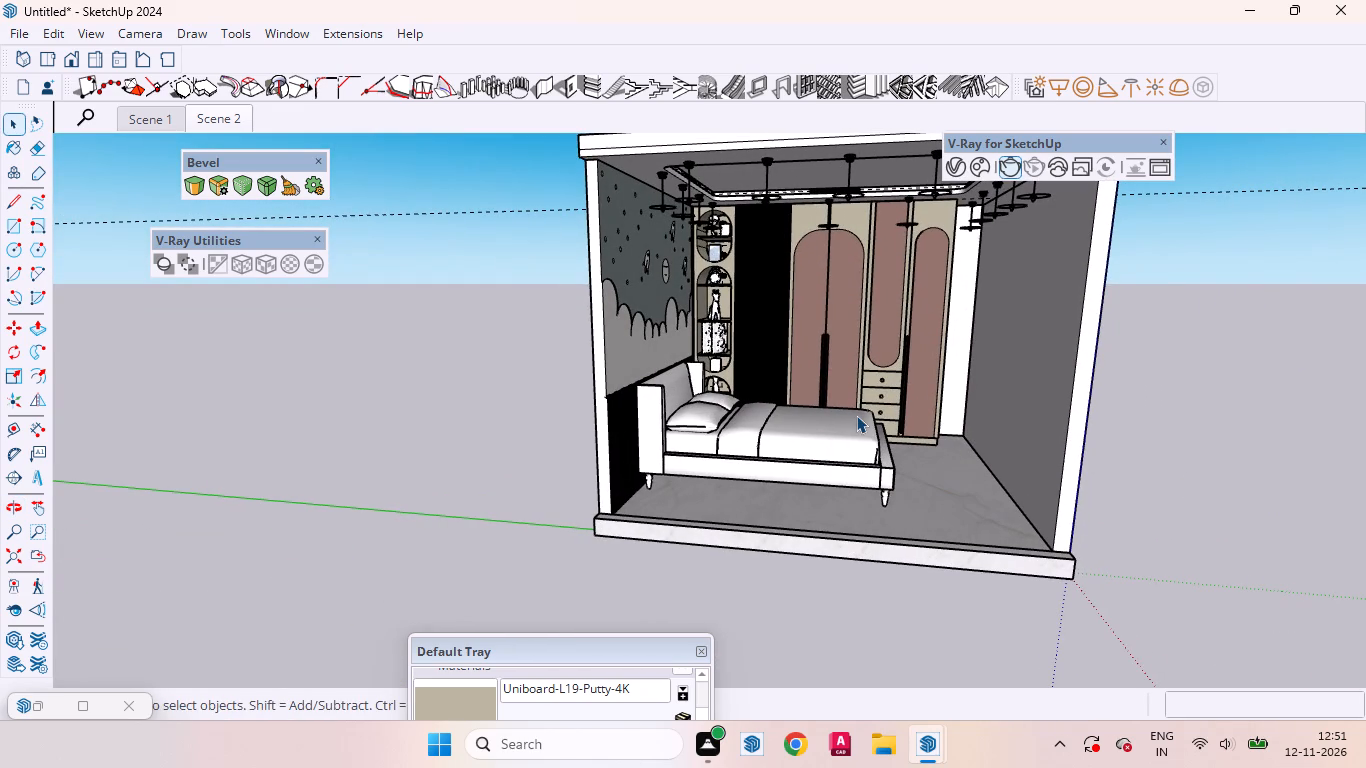
scroll(841, 411, up, 1)
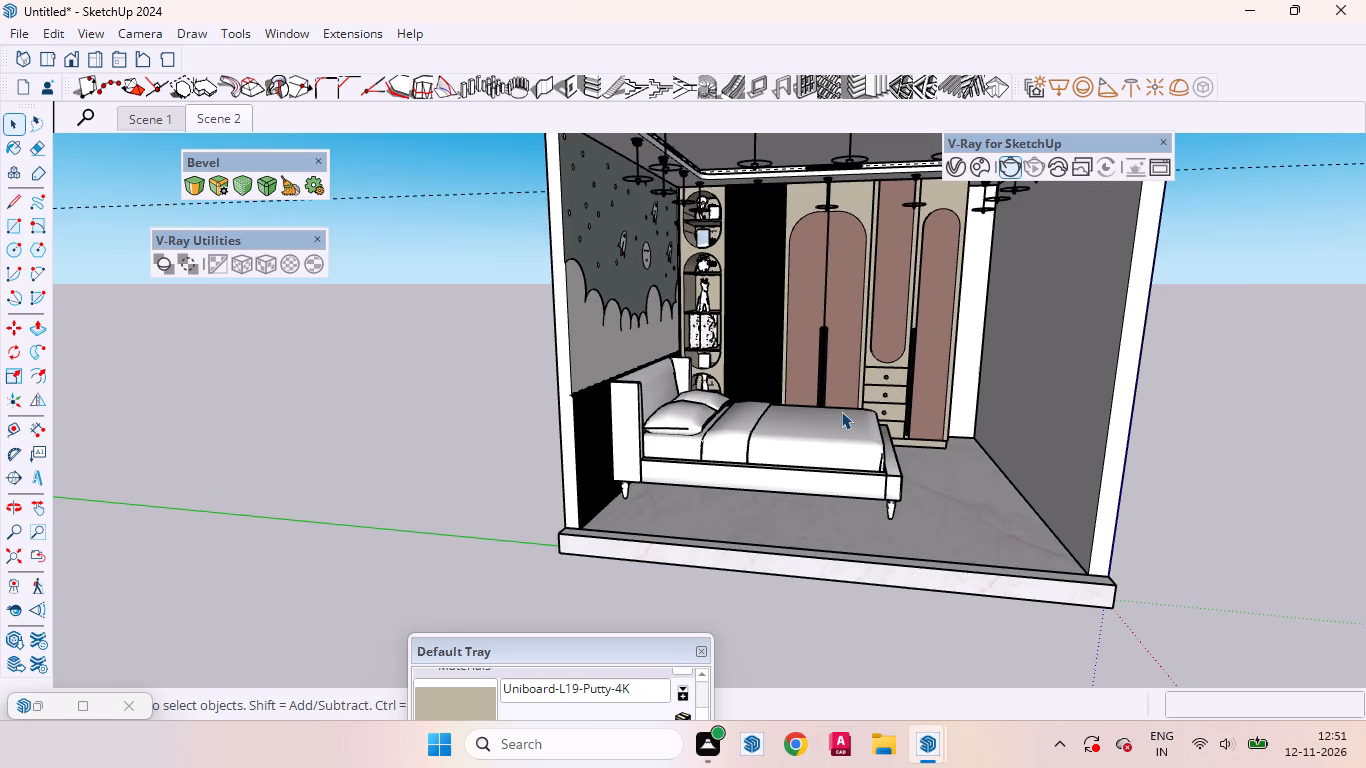
scroll(798, 411, down, 1)
middle_drag(933, 454, 983, 453)
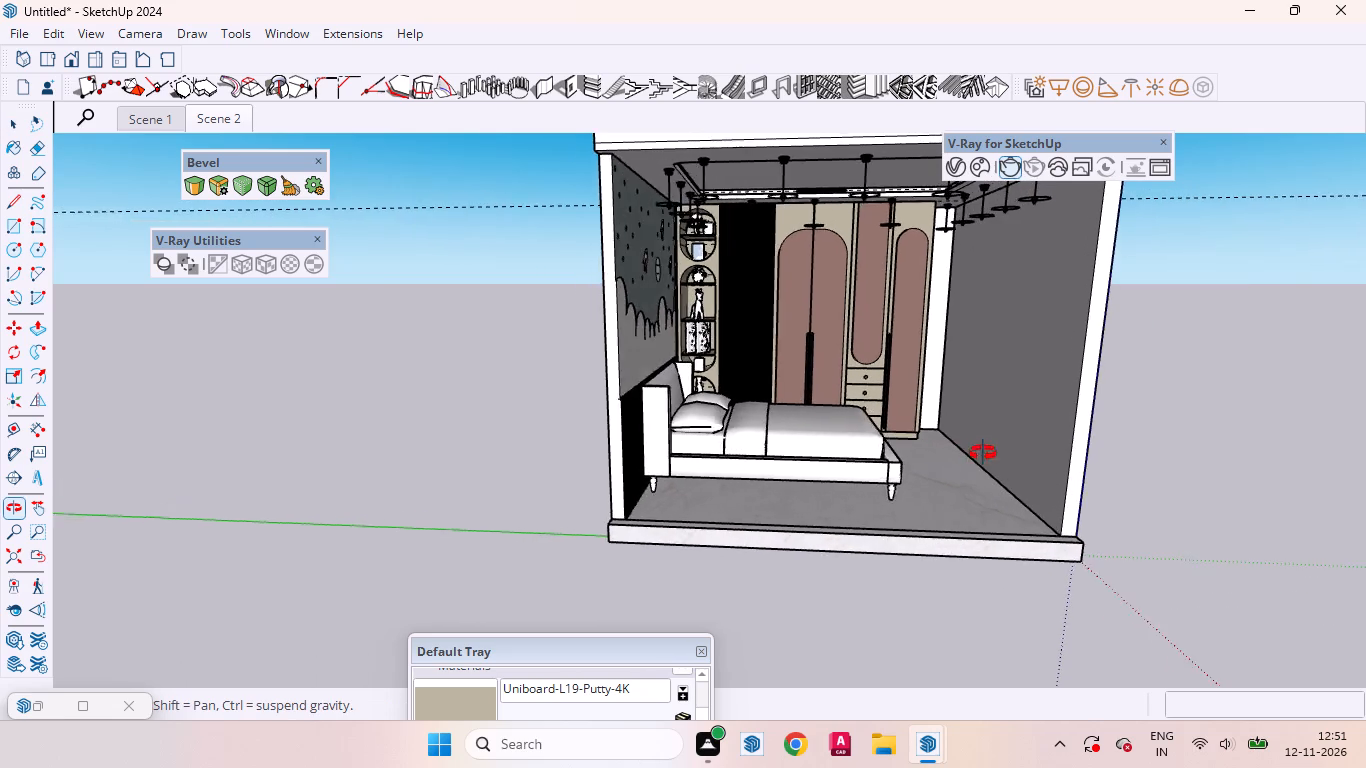
middle_drag(983, 453, 852, 478)
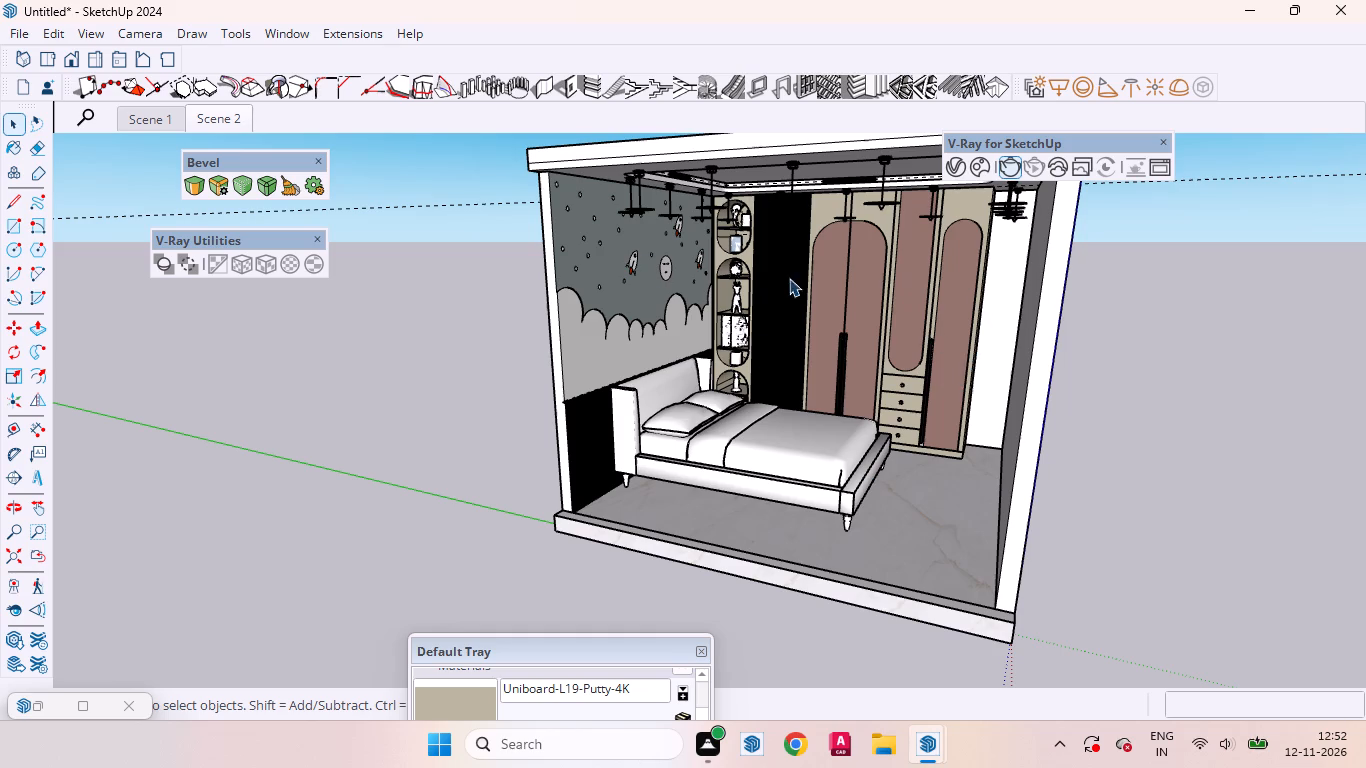
scroll(848, 338, down, 1)
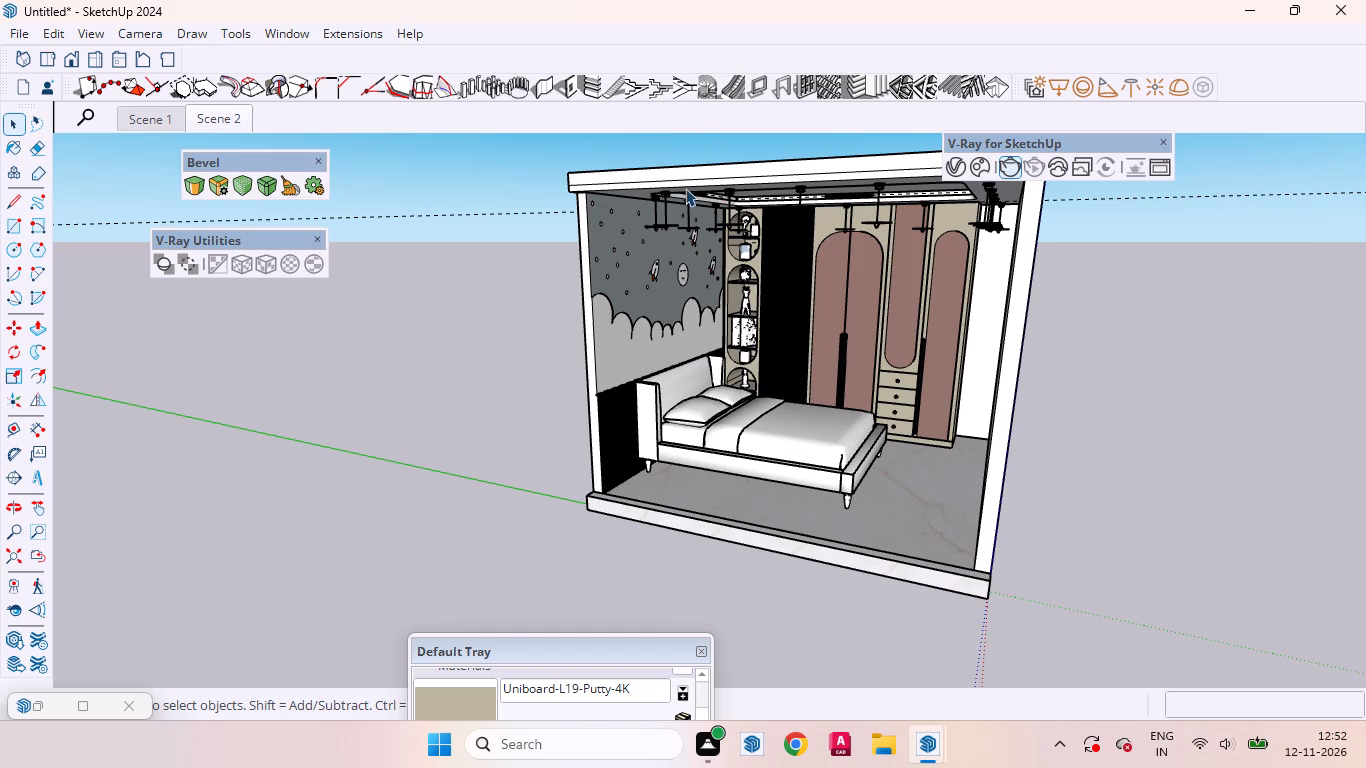
Inspect the slatted panel behind the bed's headboard up close and within the whole room.
scroll(613, 422, up, 15)
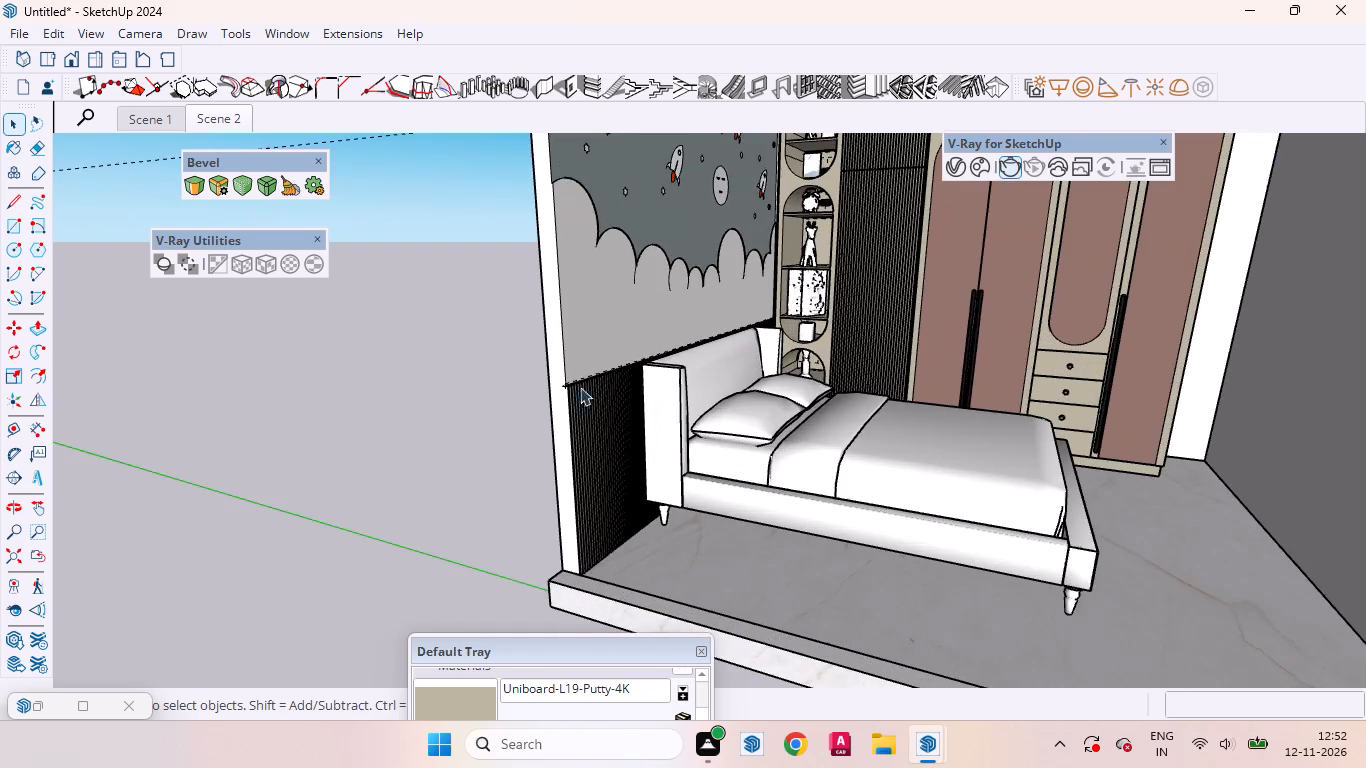
scroll(580, 387, up, 8)
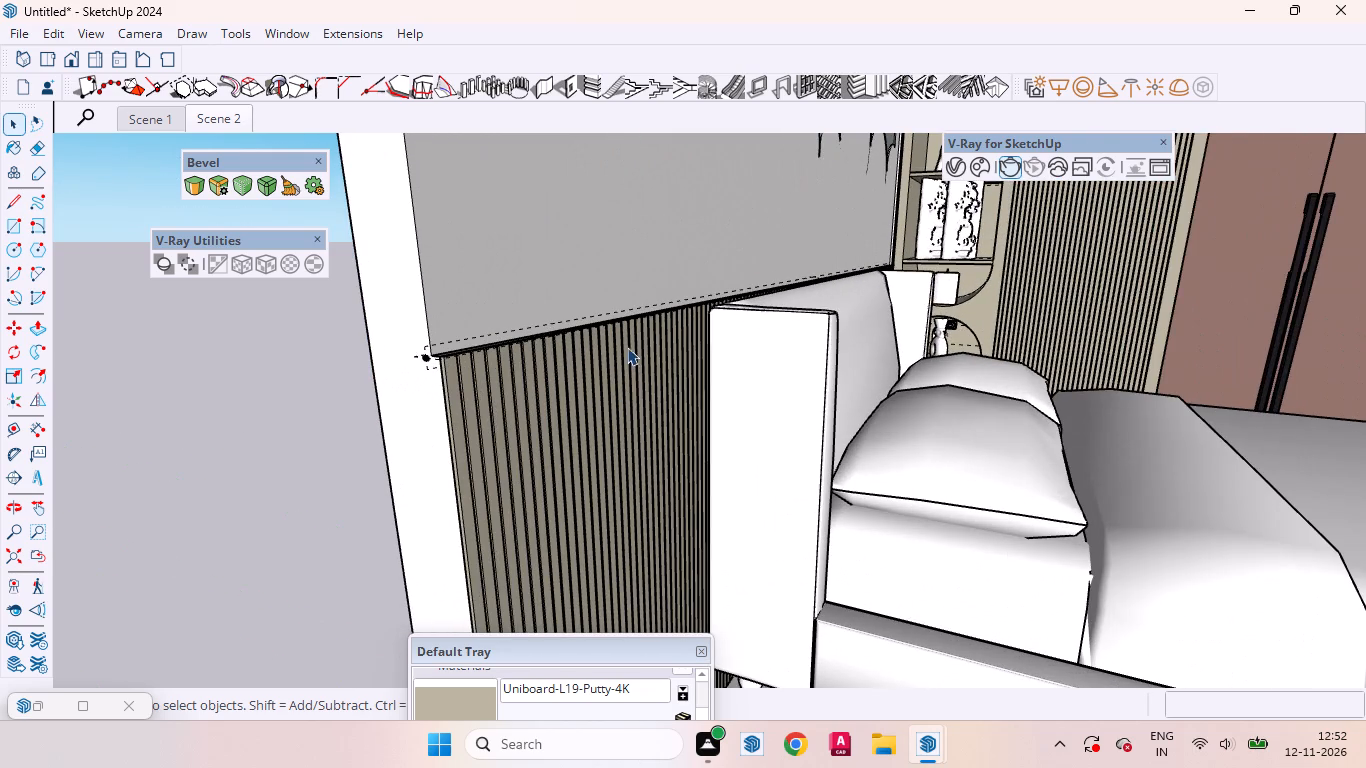
scroll(675, 310, down, 5)
middle_drag(675, 342, 638, 391)
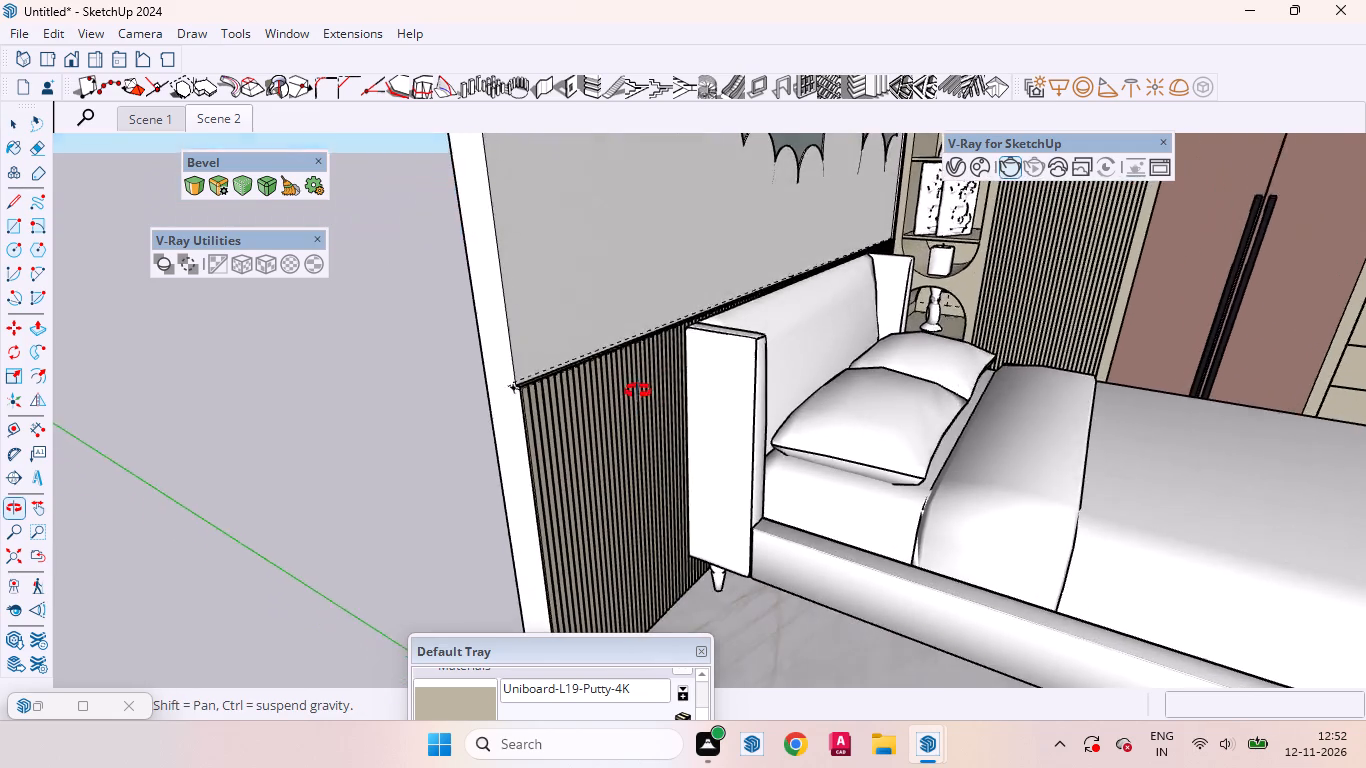
middle_drag(638, 391, 686, 381)
scroll(696, 368, down, 11)
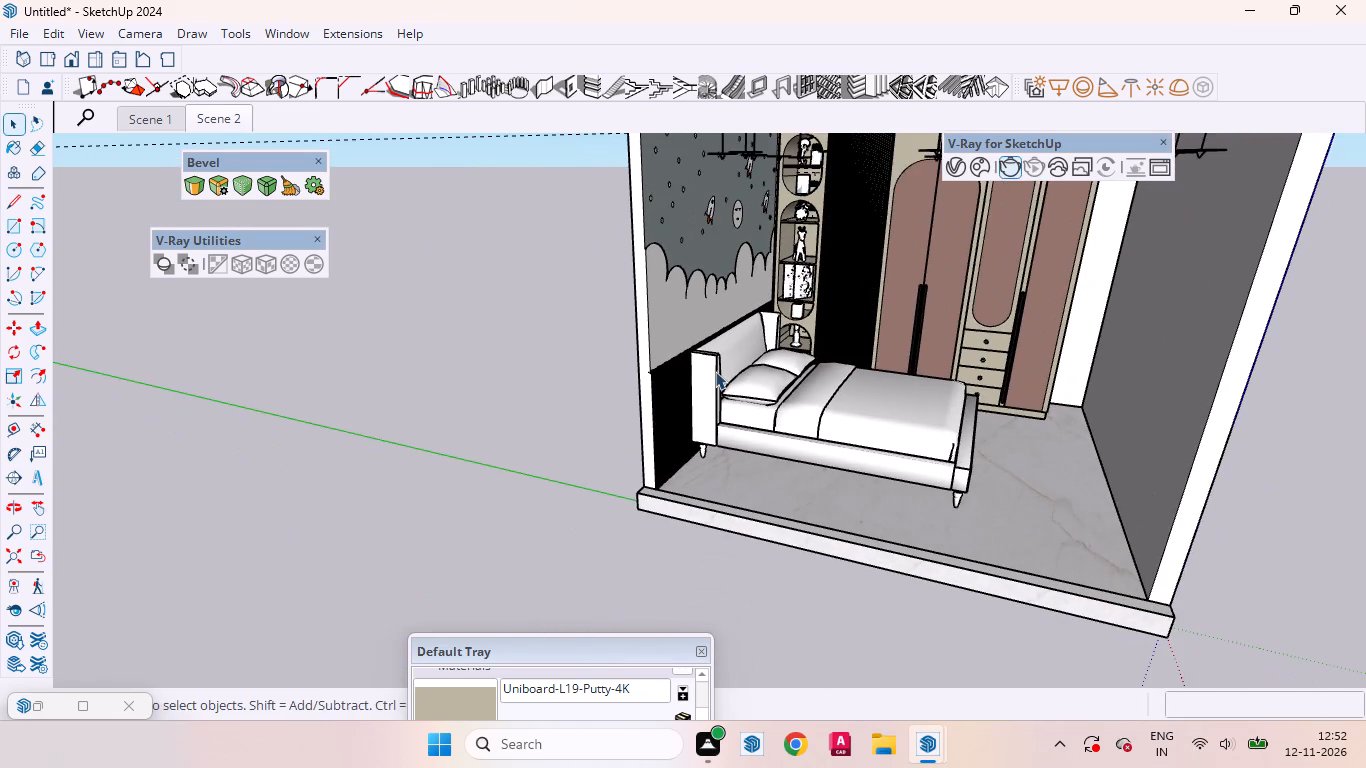
scroll(792, 390, up, 3)
scroll(711, 376, down, 3)
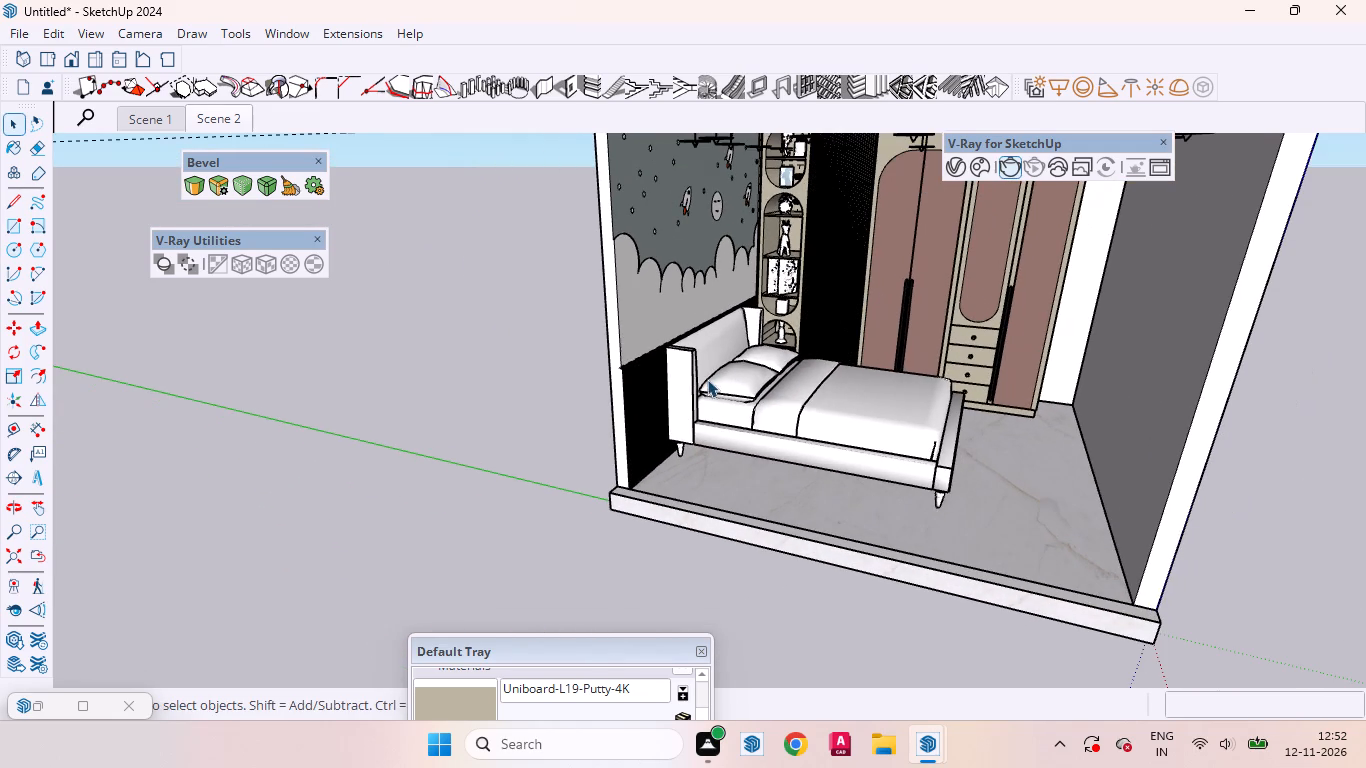
scroll(792, 432, up, 2)
scroll(753, 400, down, 3)
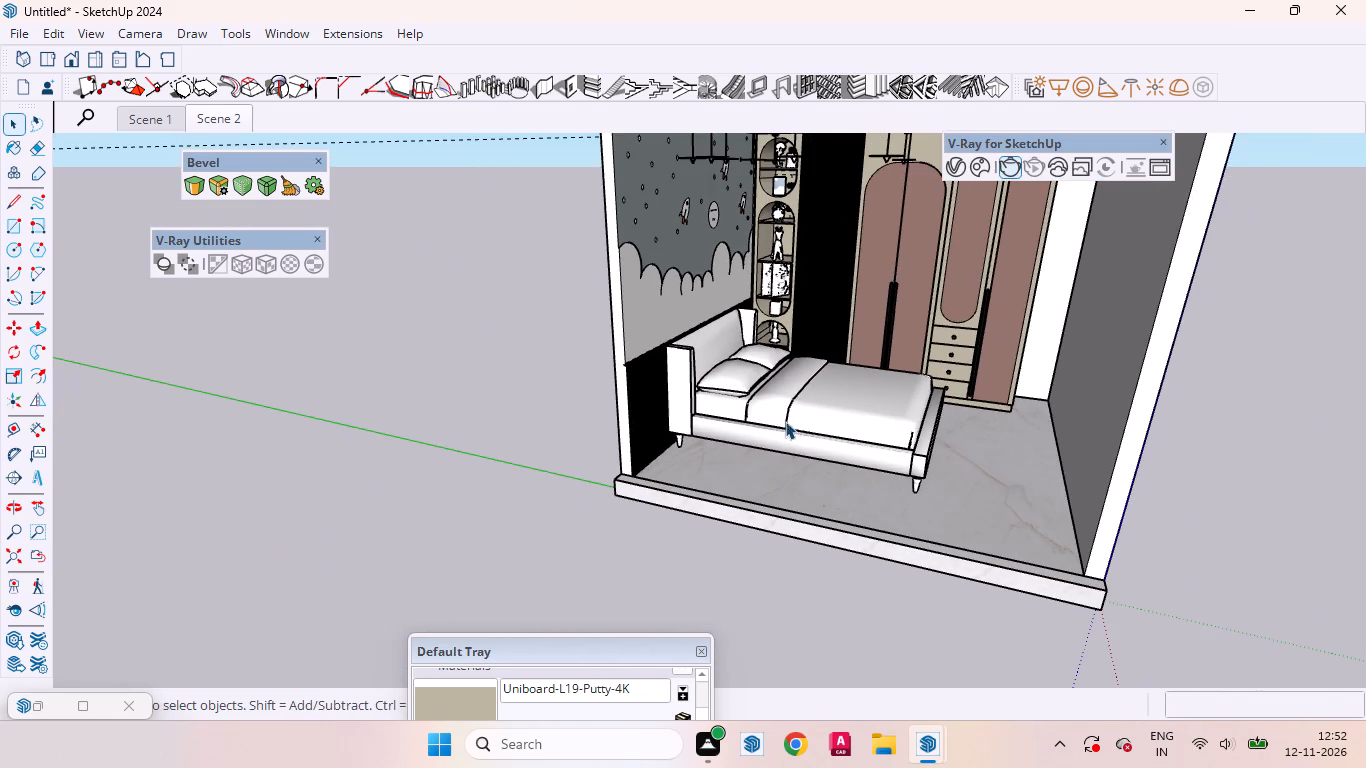
Examine the bed, marble floor and the floor slab's front edge from above and from an angle.
middle_drag(802, 433, 920, 503)
scroll(709, 408, down, 4)
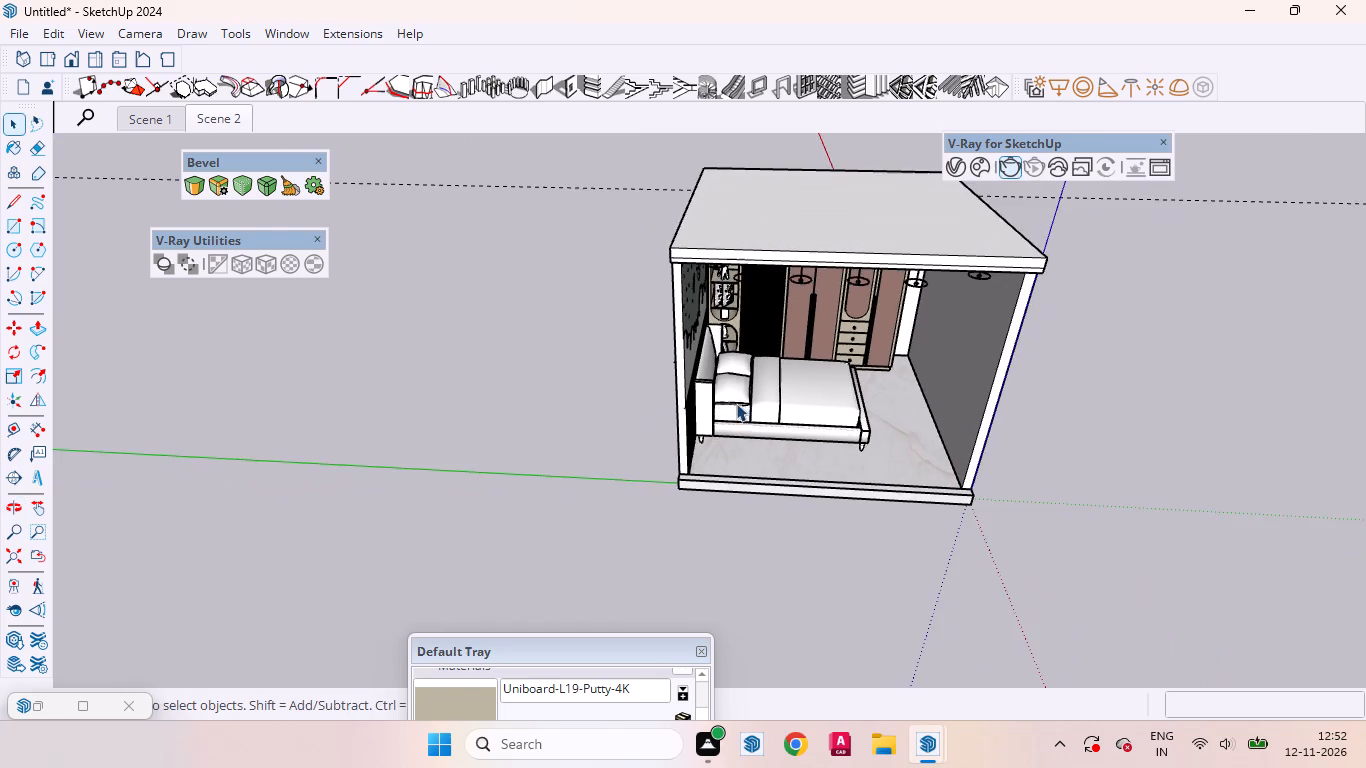
scroll(819, 453, up, 9)
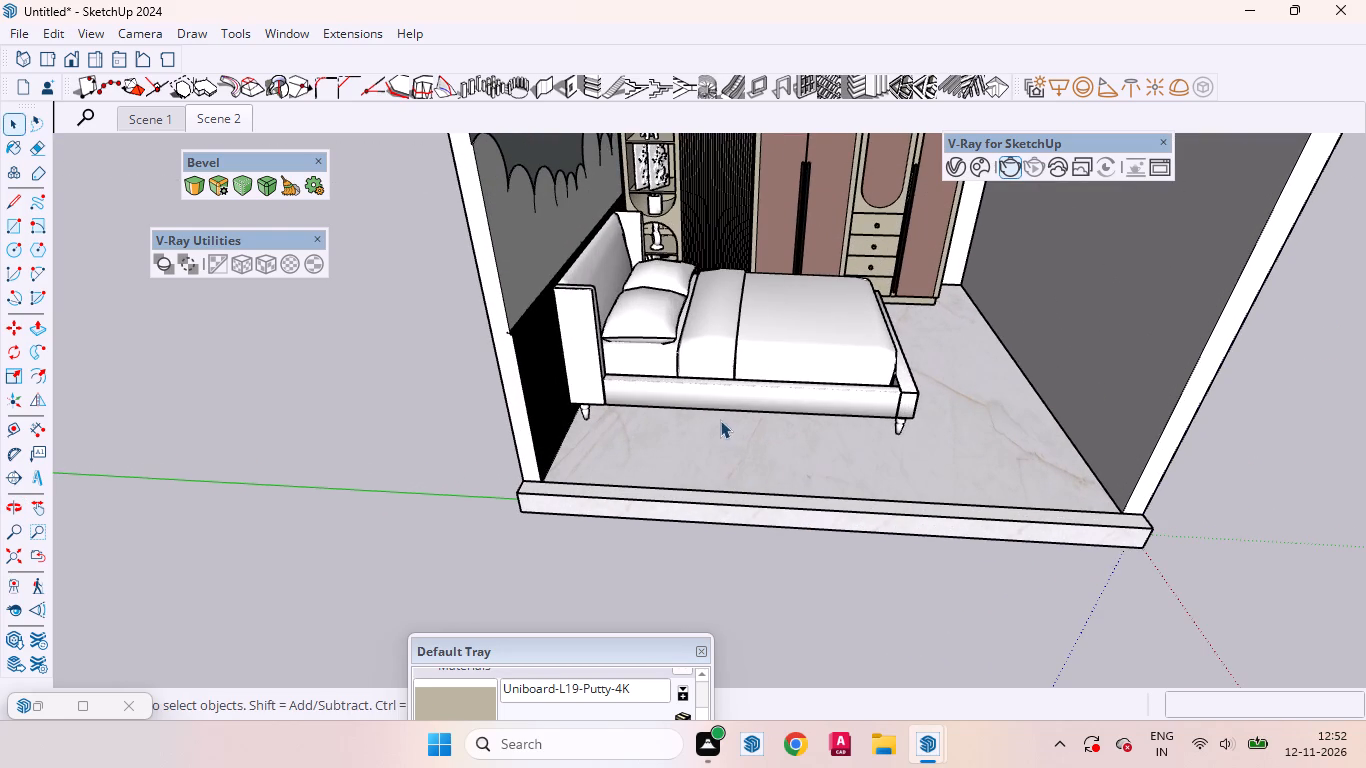
scroll(701, 413, down, 3)
scroll(874, 509, up, 2)
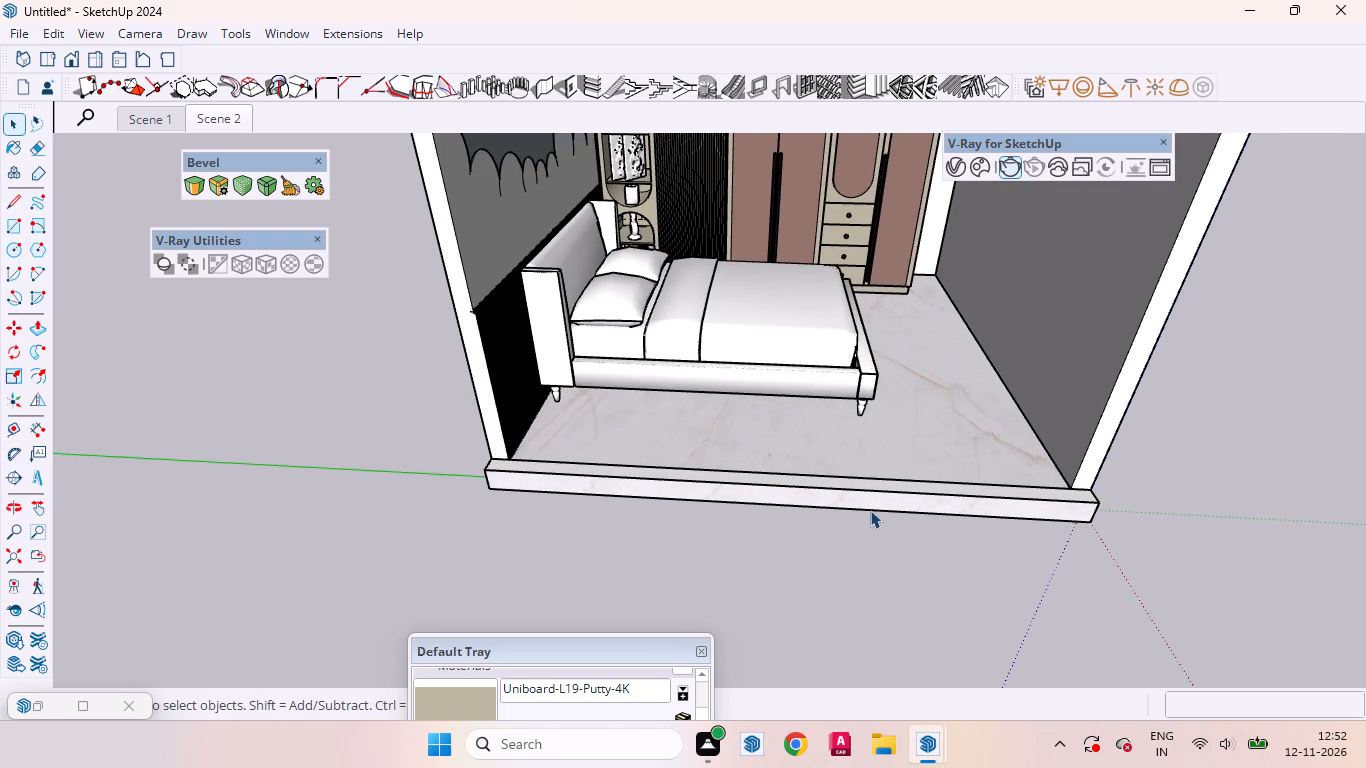
middle_drag(860, 514, 898, 507)
scroll(887, 497, up, 1)
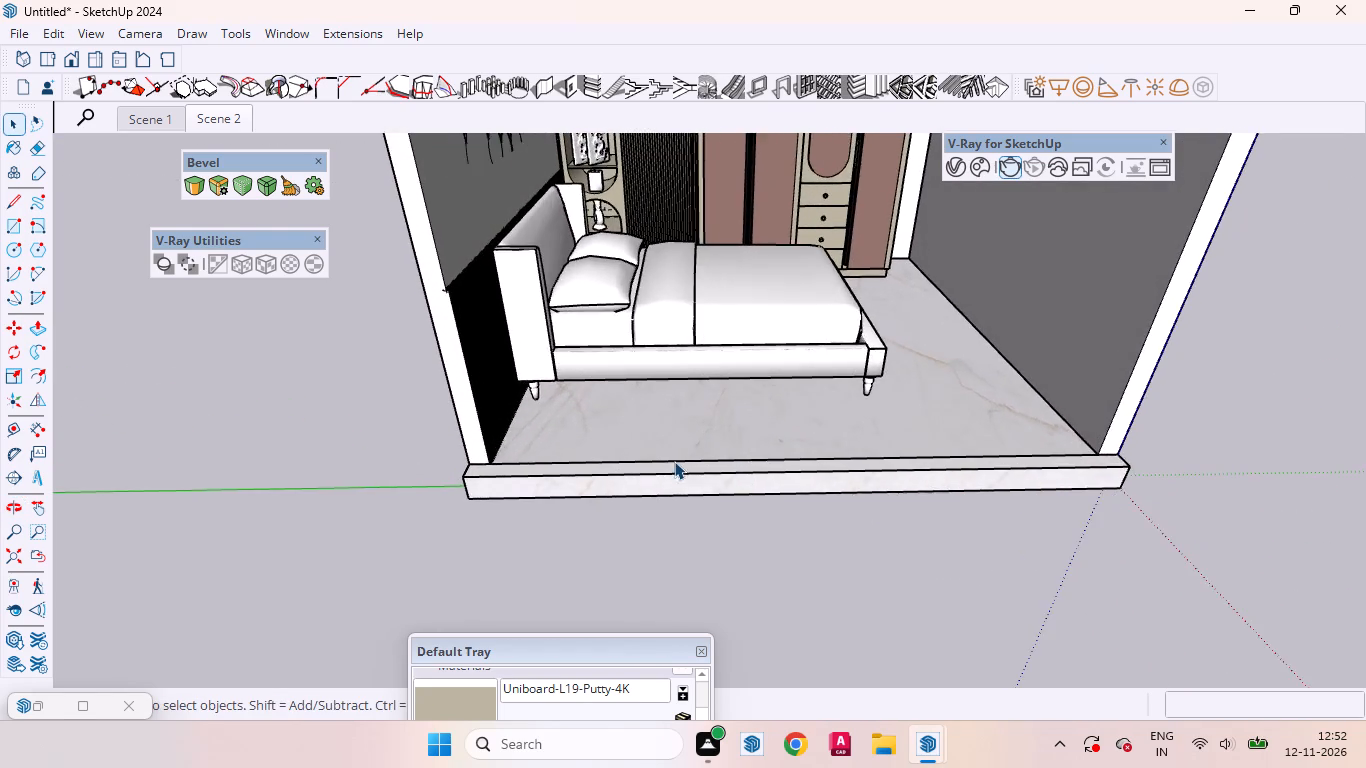
scroll(671, 461, down, 4)
scroll(851, 505, up, 6)
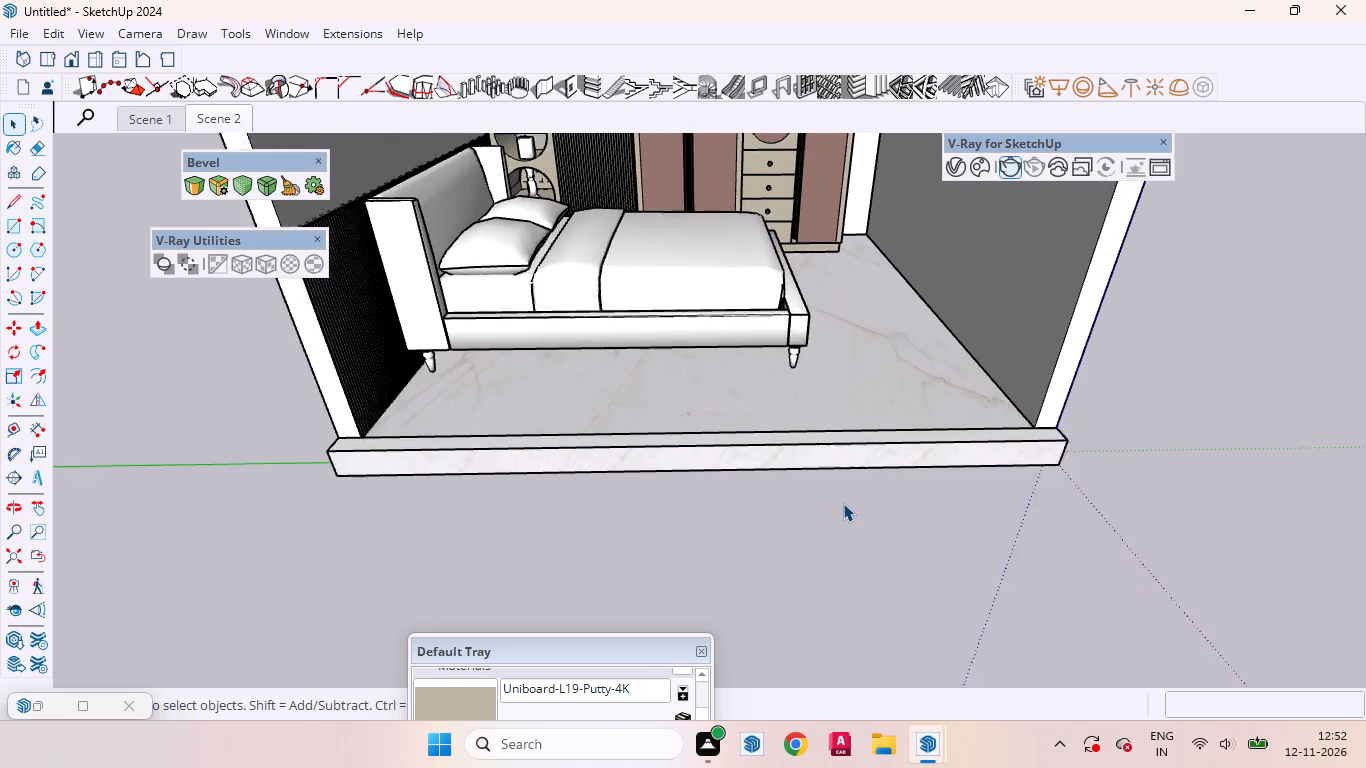
middle_drag(752, 483, 869, 471)
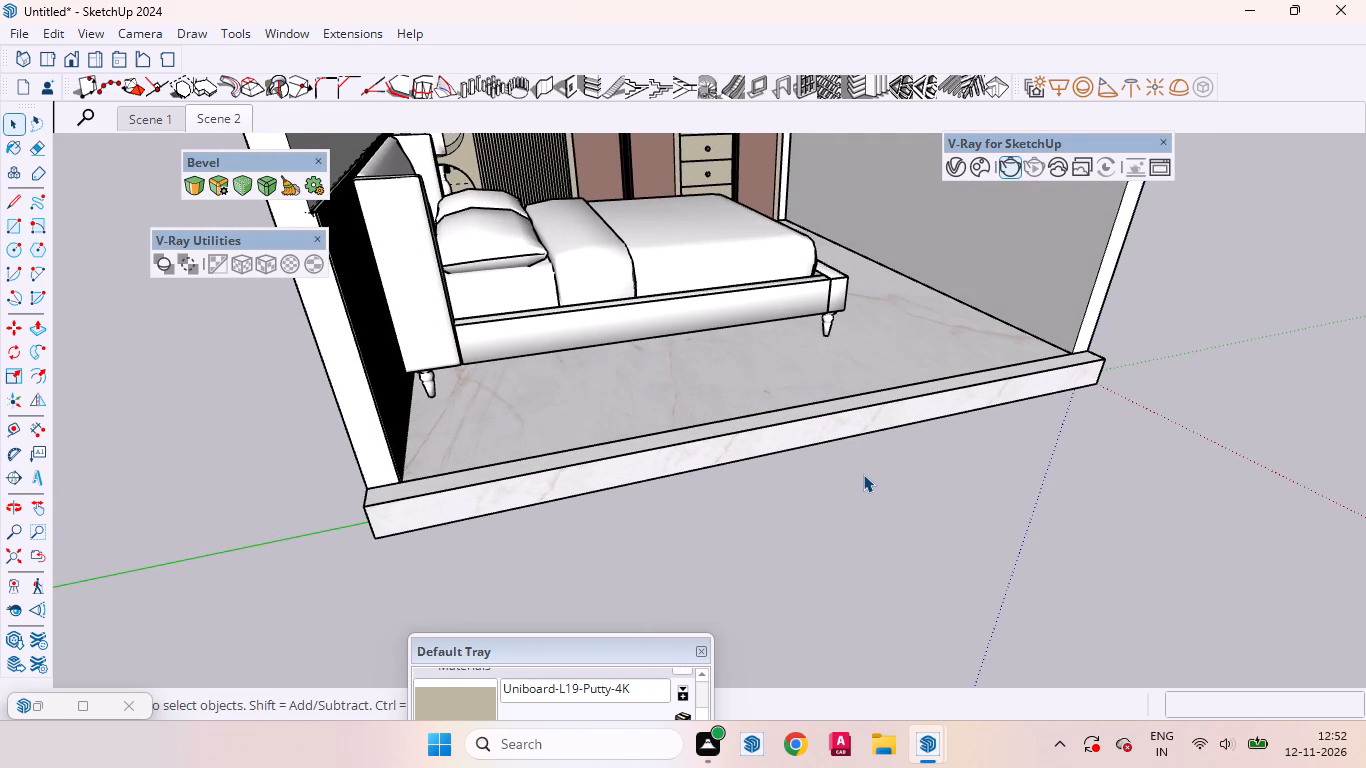
scroll(826, 478, up, 2)
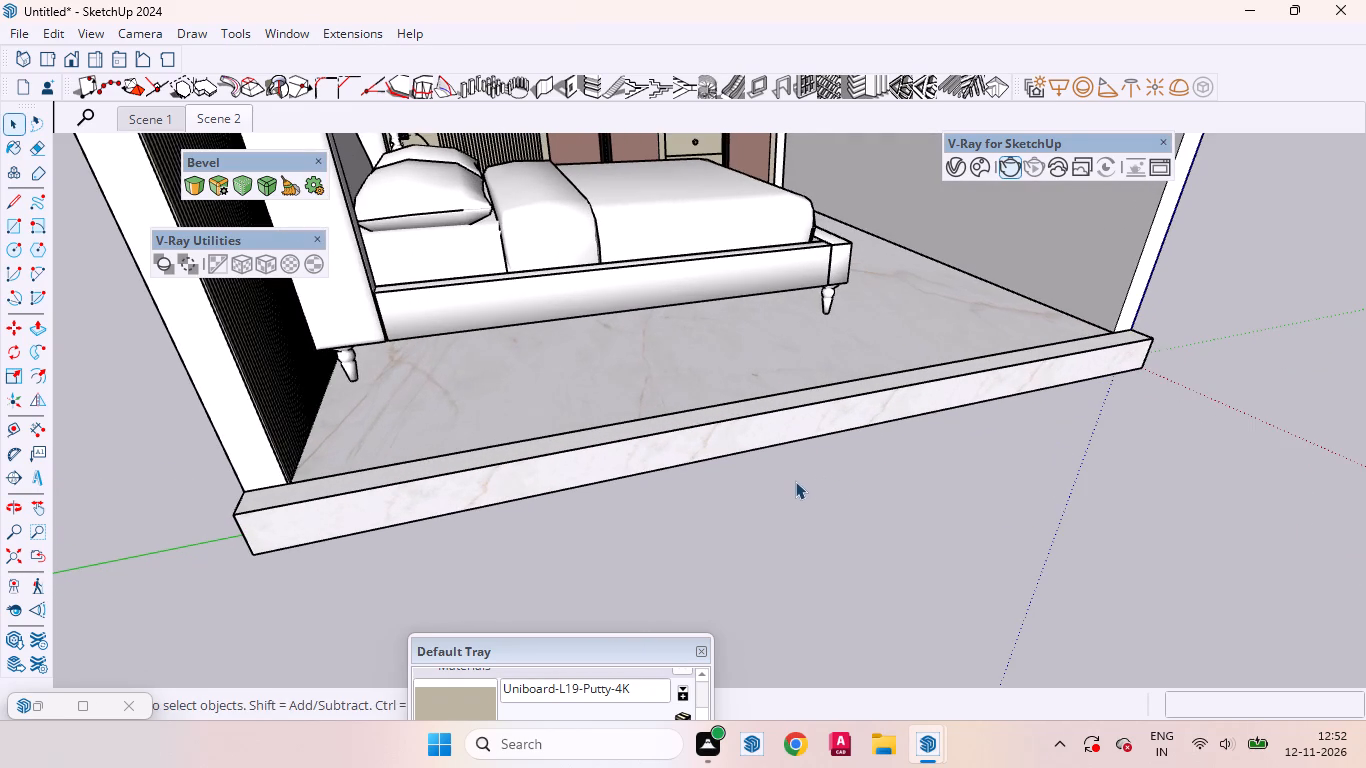
scroll(794, 482, down, 2)
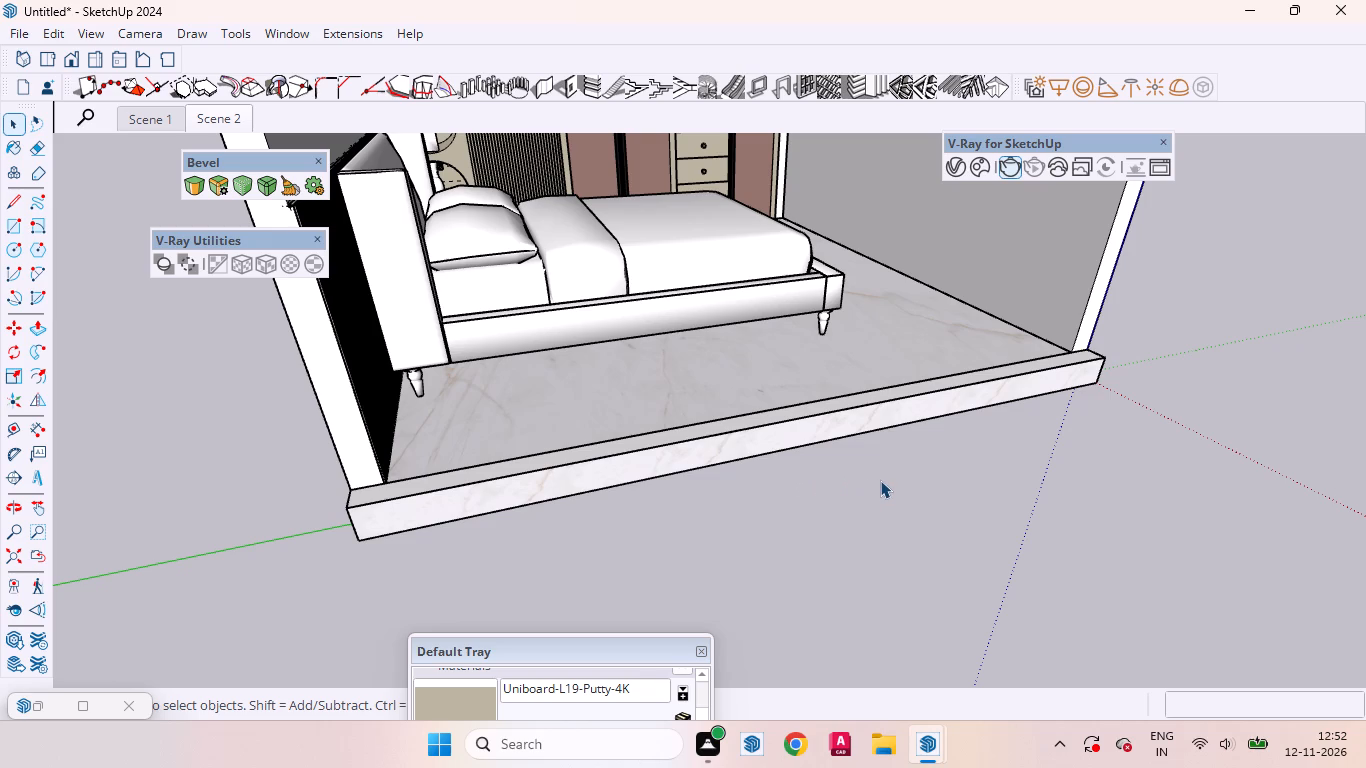
Make a new empty group with nothing selected in the space in front of the floor slab.
right_click(880, 480)
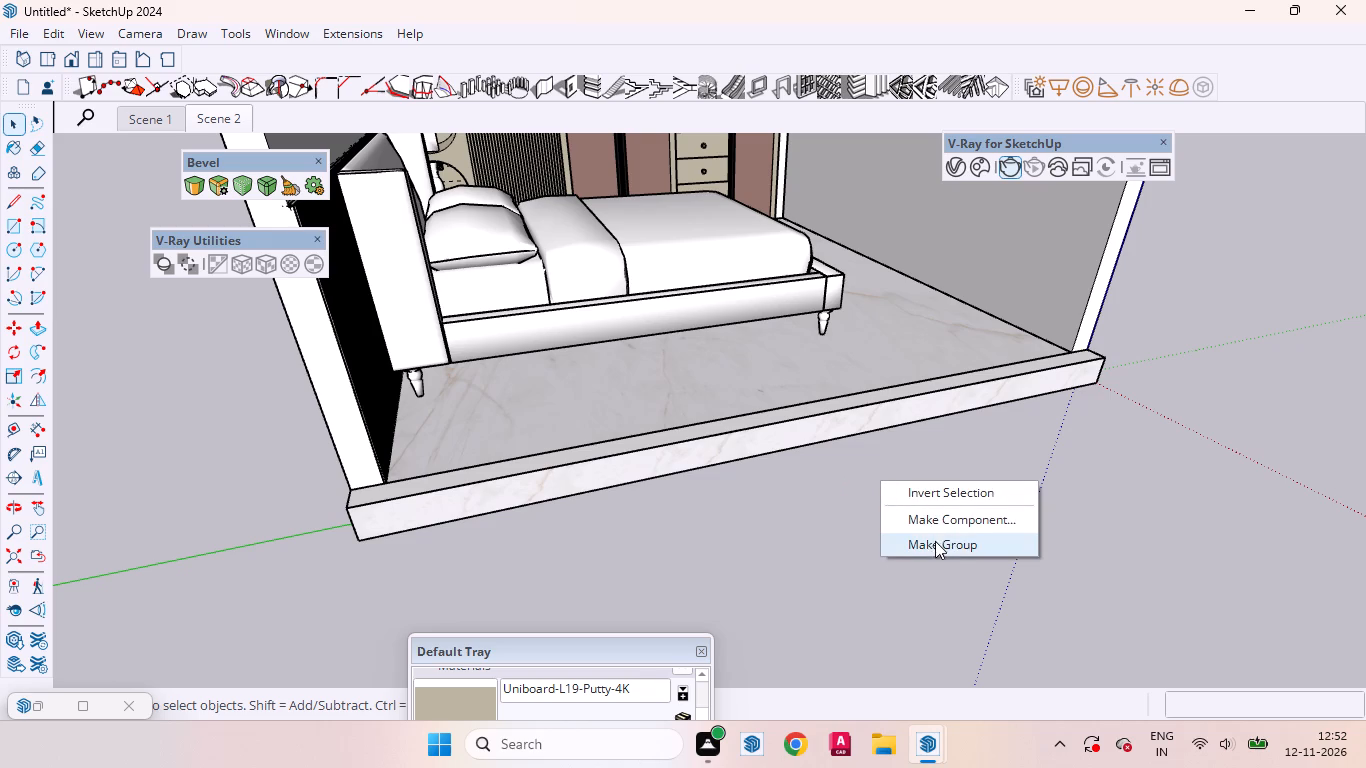
click(936, 544)
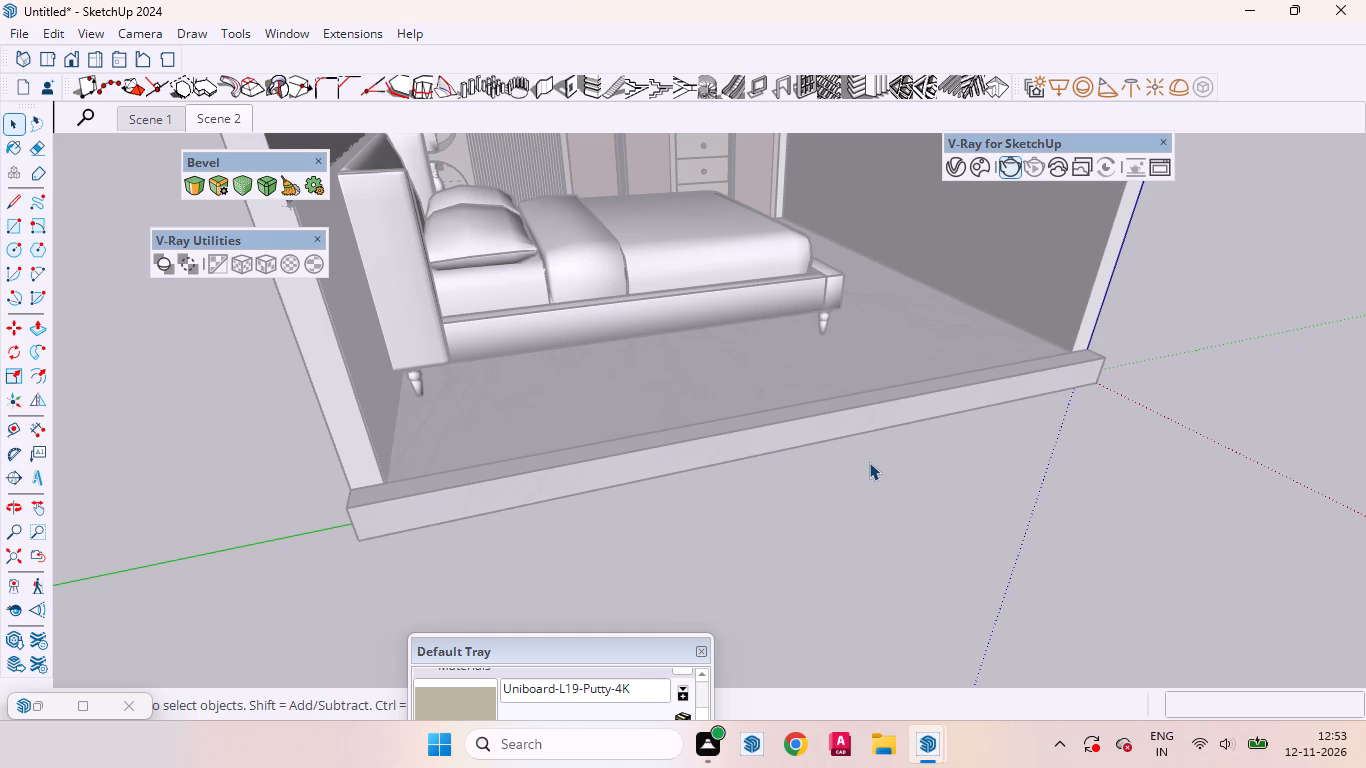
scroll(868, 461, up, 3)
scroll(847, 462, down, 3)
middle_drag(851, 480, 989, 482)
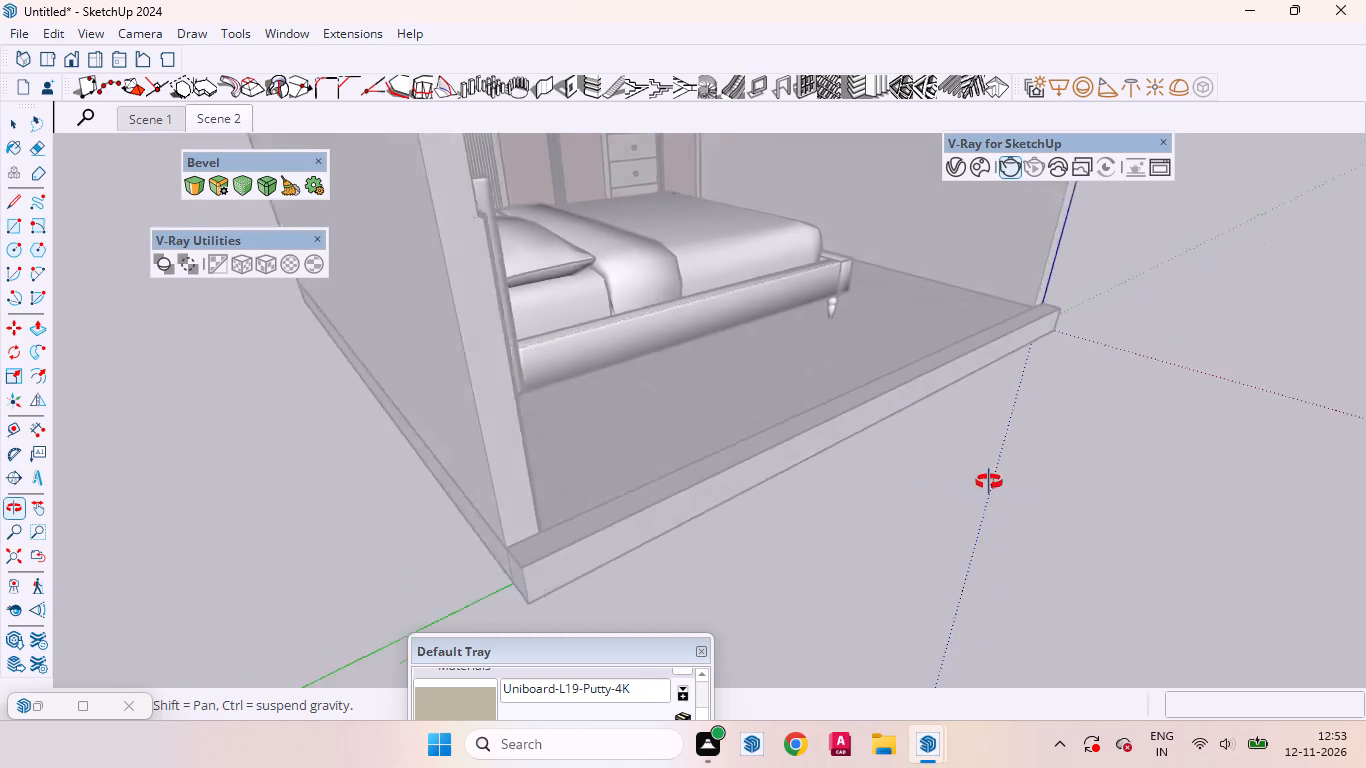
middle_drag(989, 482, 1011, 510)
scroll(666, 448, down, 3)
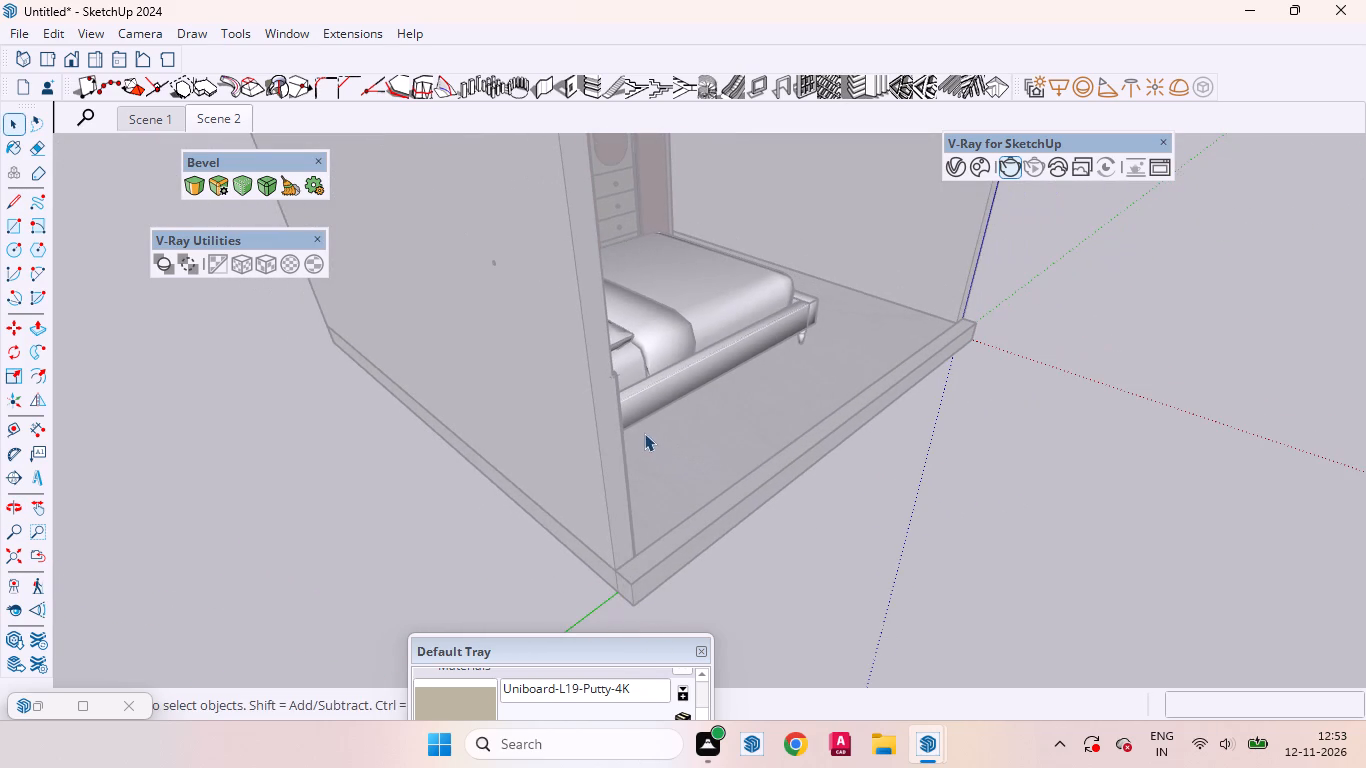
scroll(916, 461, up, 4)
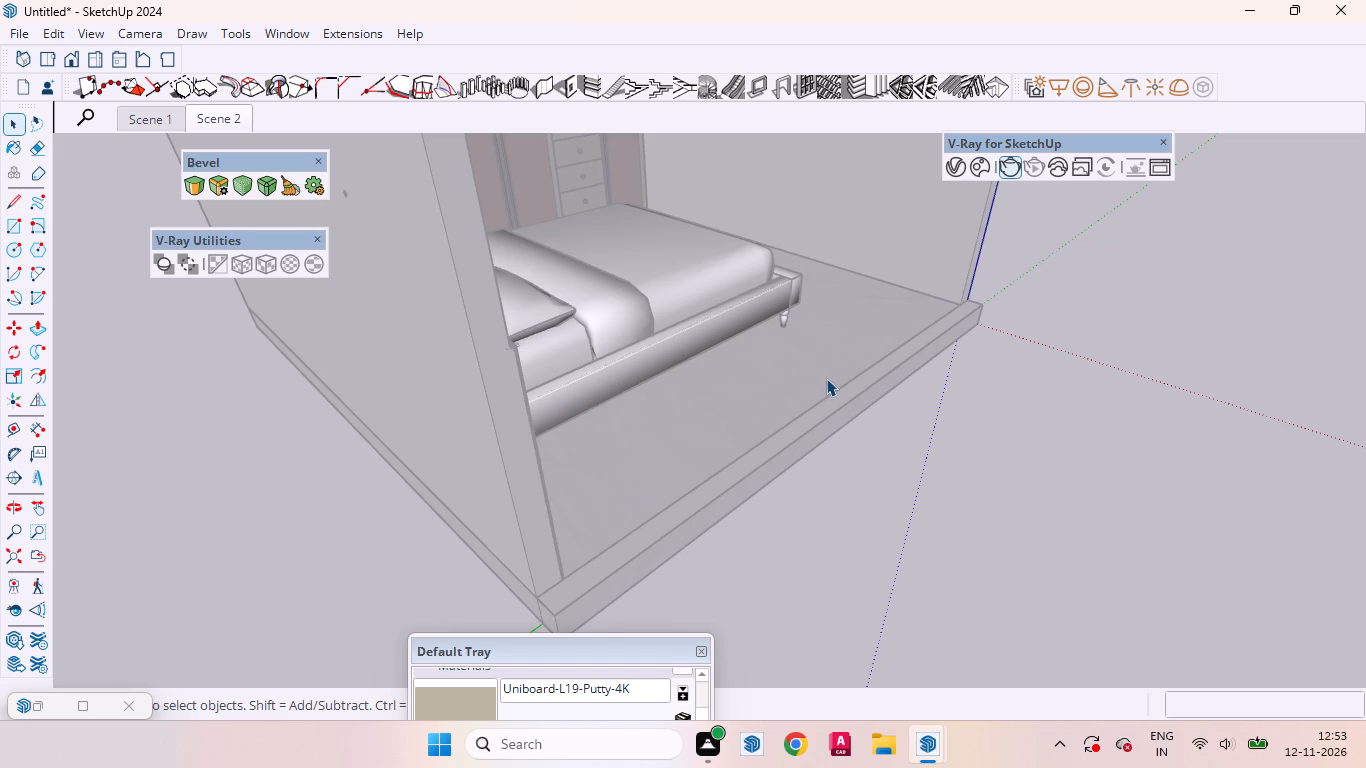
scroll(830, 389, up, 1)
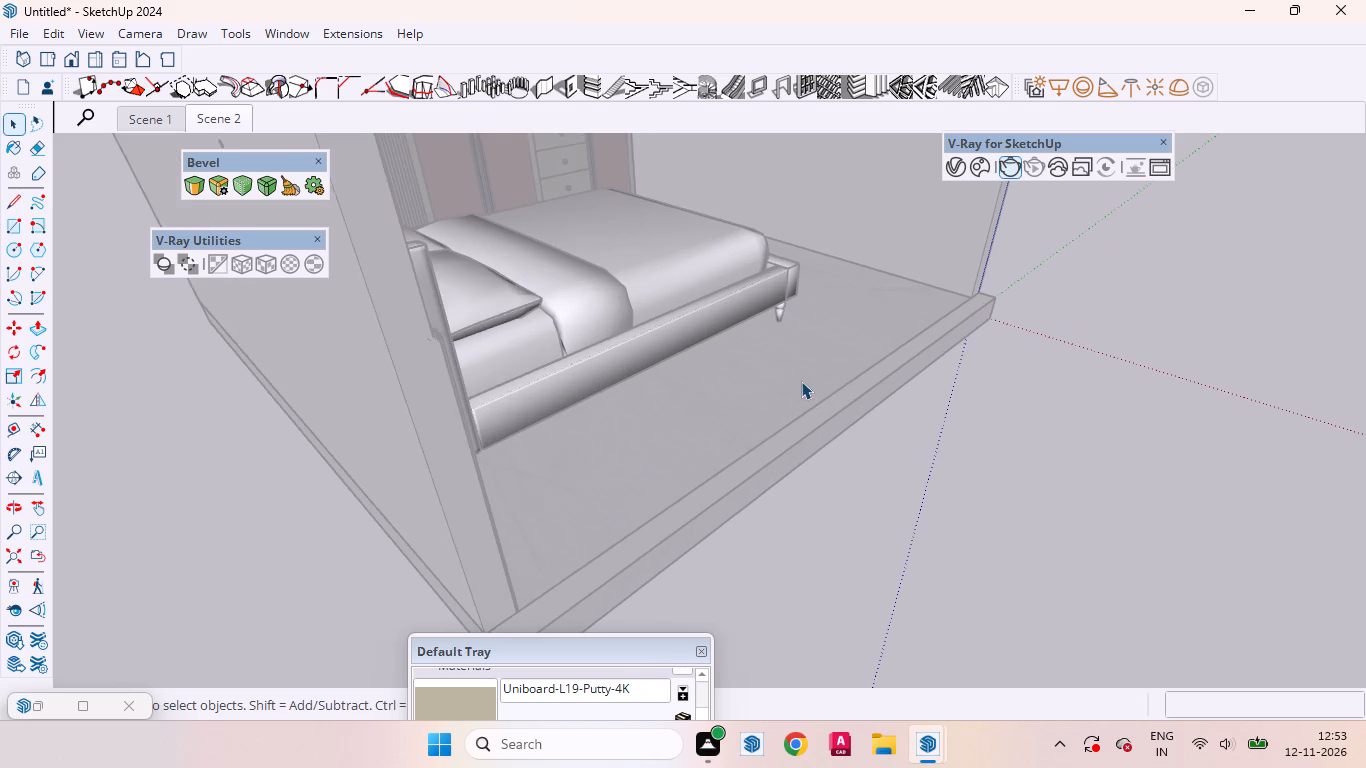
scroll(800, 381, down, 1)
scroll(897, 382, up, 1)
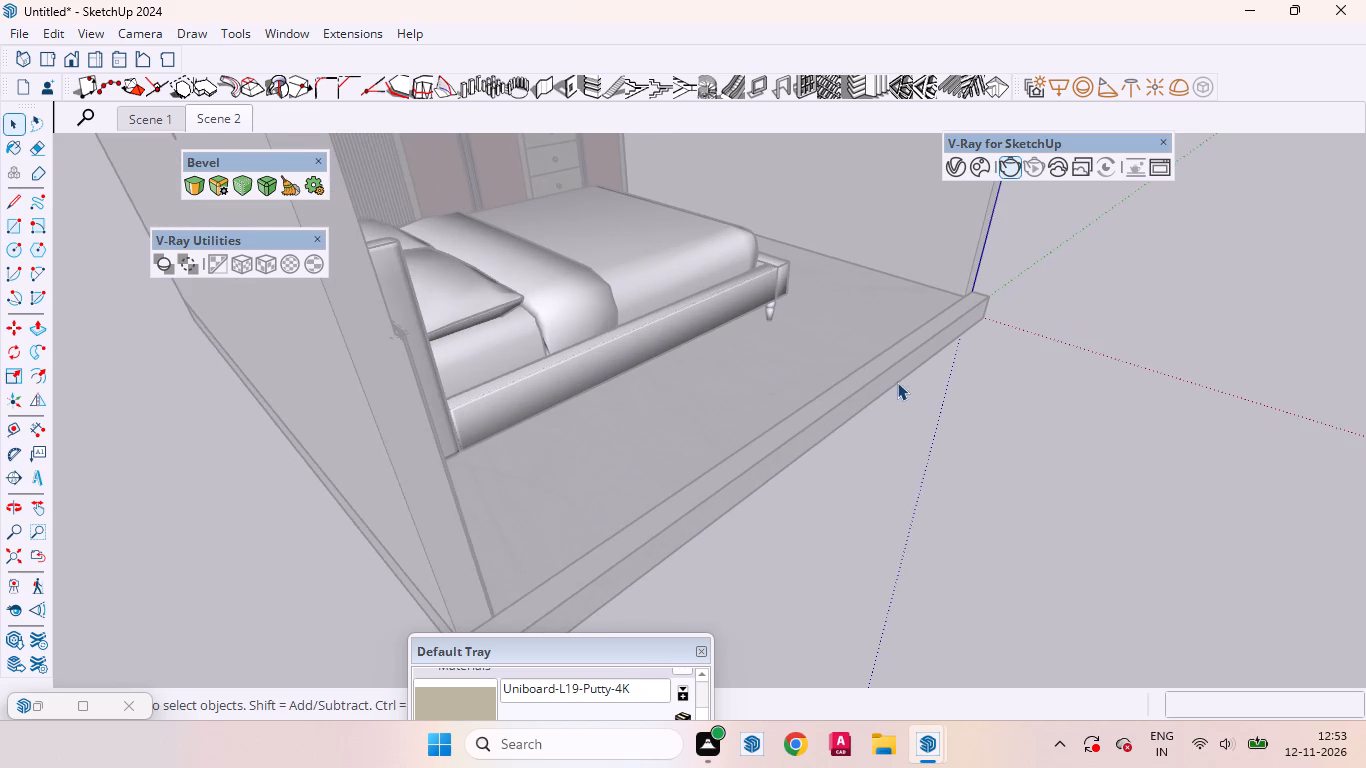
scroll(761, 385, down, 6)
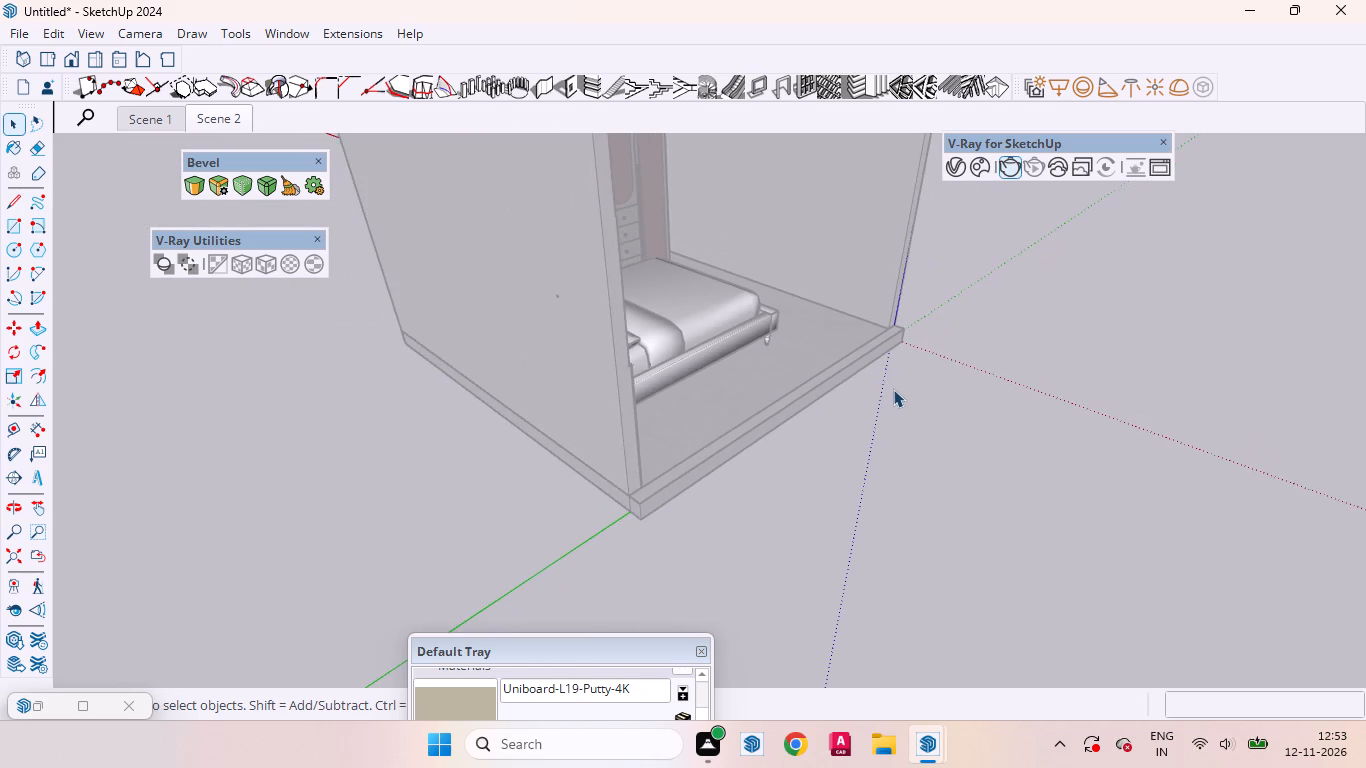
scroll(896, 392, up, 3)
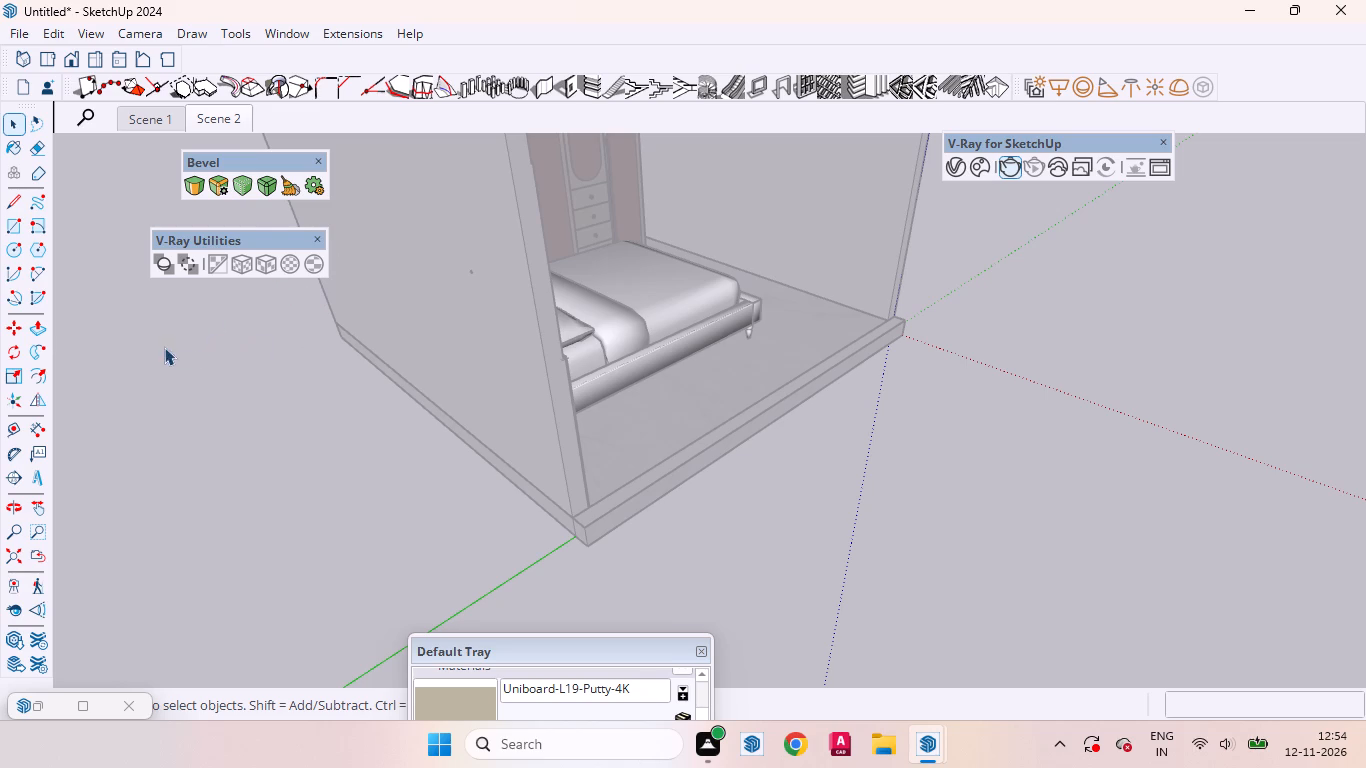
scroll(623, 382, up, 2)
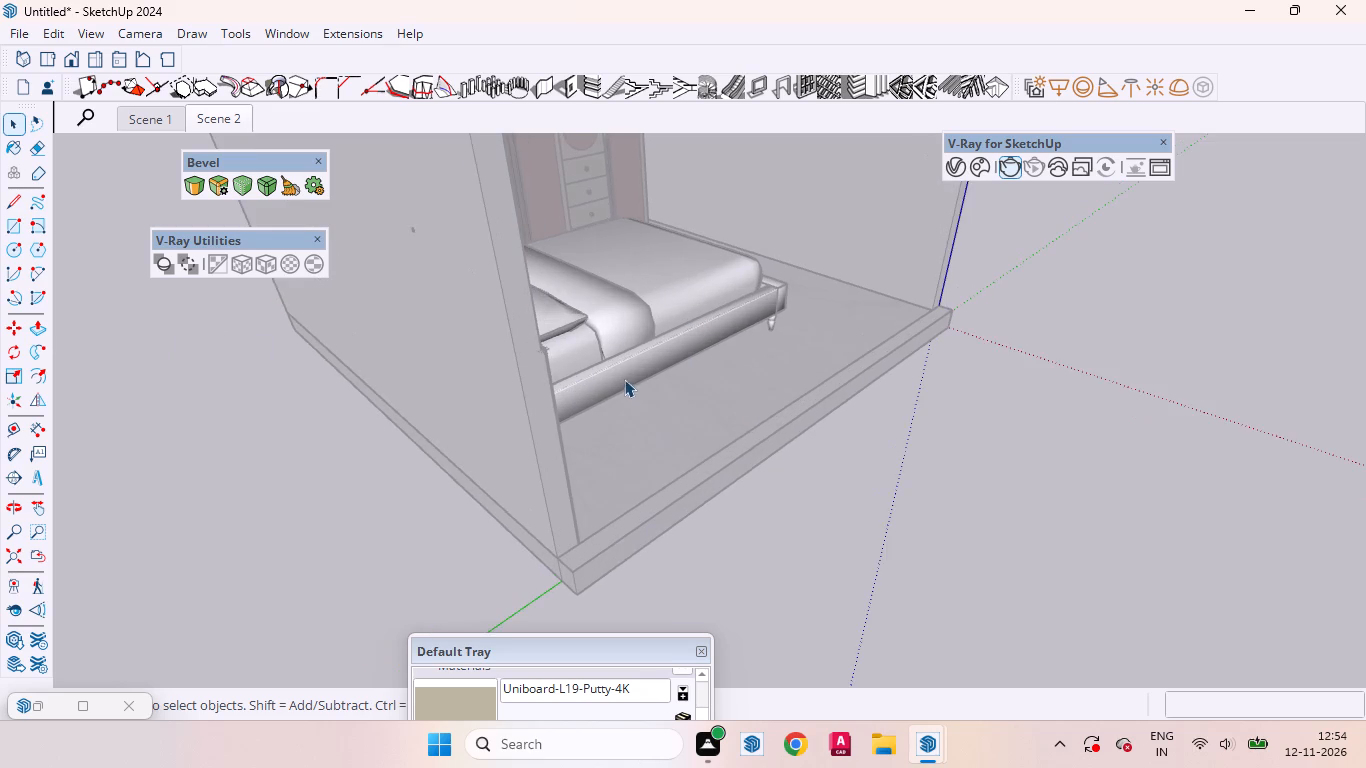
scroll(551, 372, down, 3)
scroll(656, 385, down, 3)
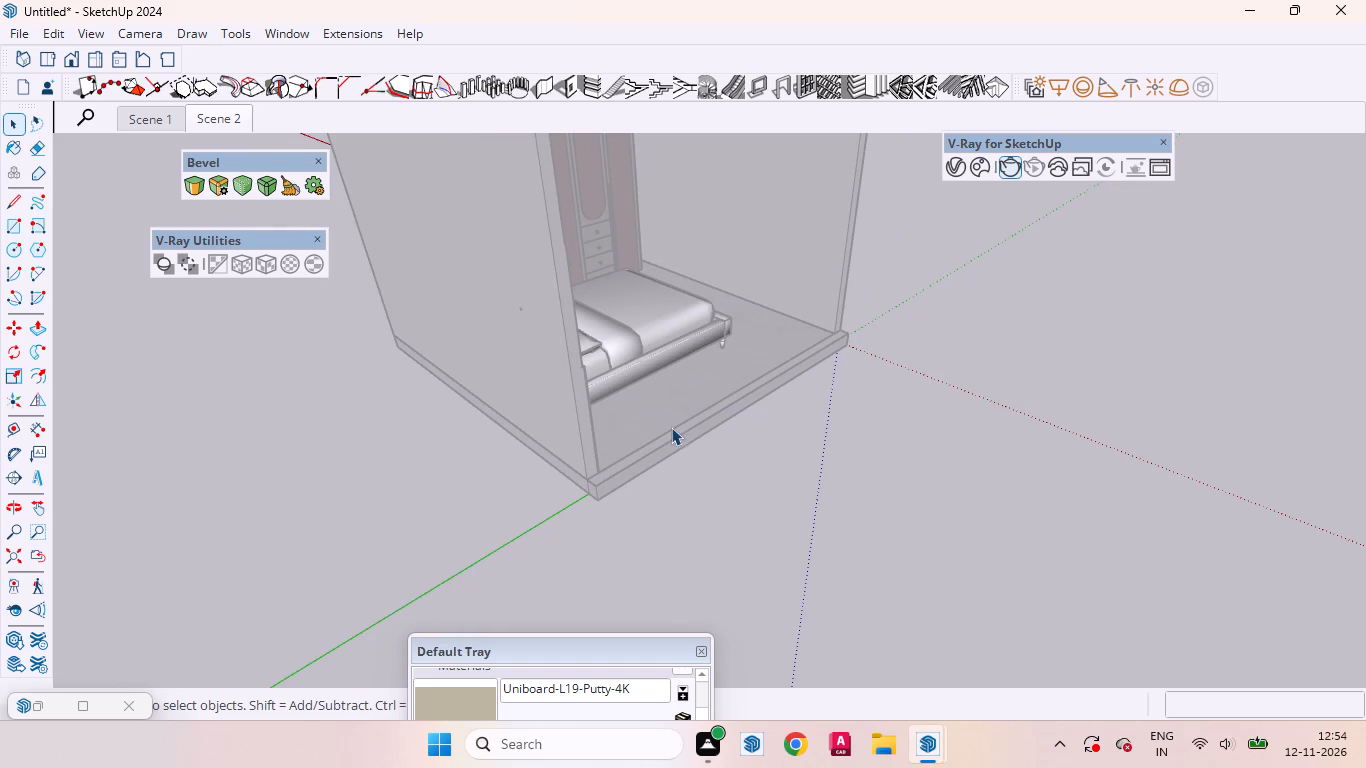
Leave the empty group and make a new empty group in the open space in front of the floor slab.
scroll(746, 447, up, 2)
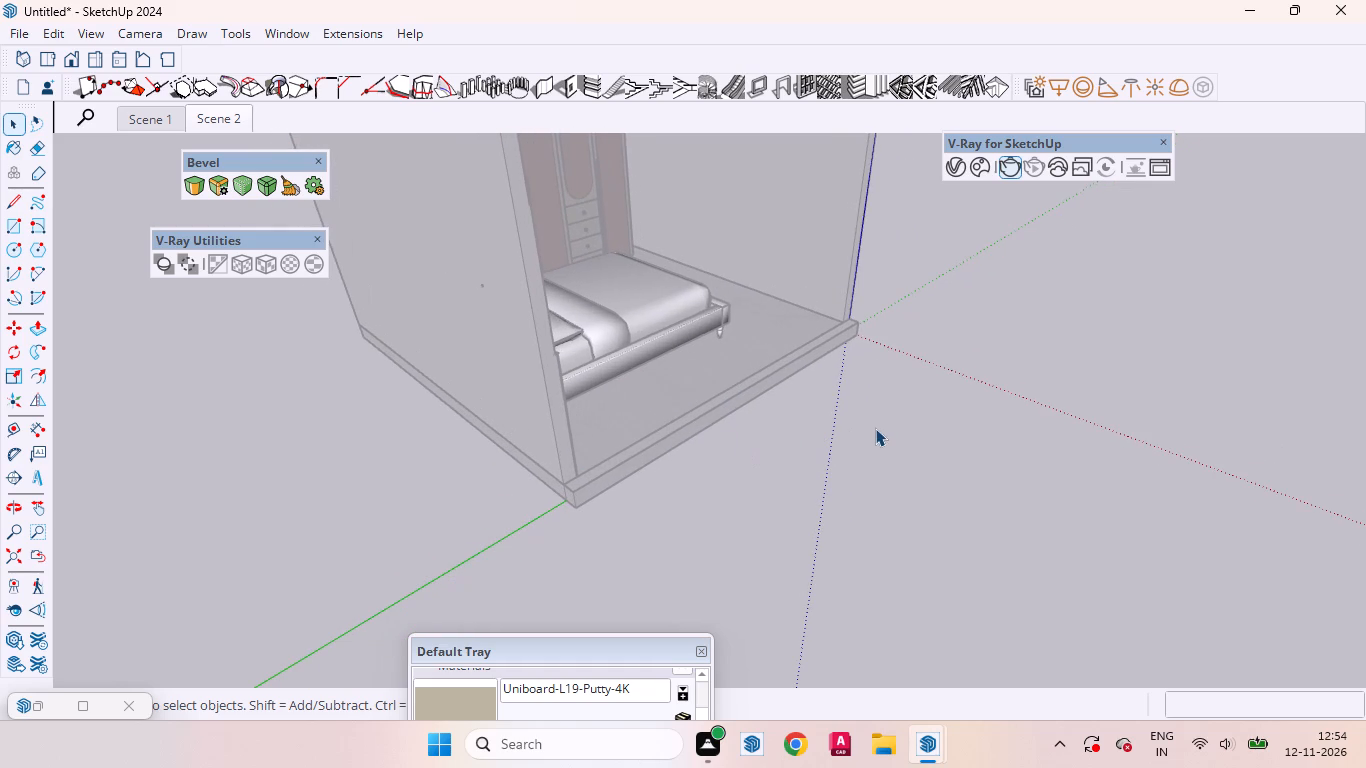
click(914, 434)
click(923, 445)
right_click(917, 423)
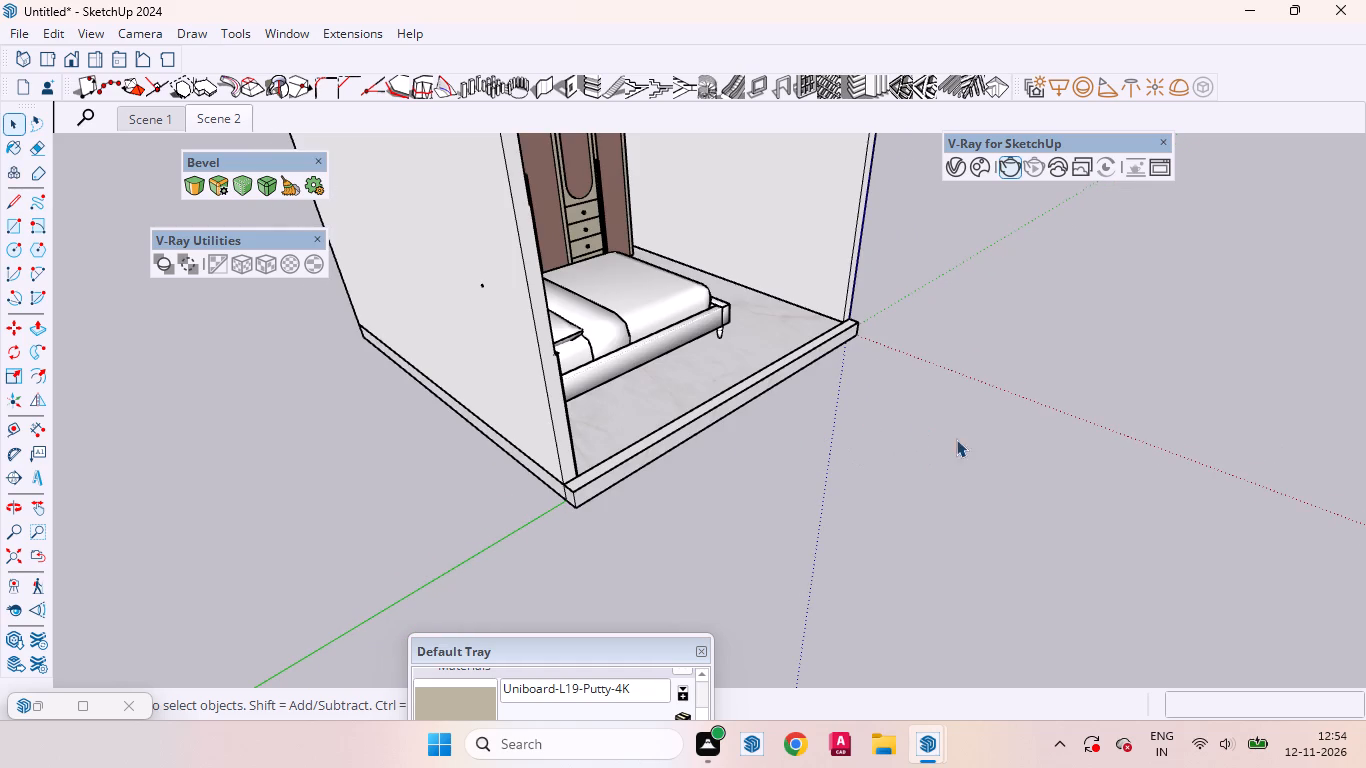
click(1007, 484)
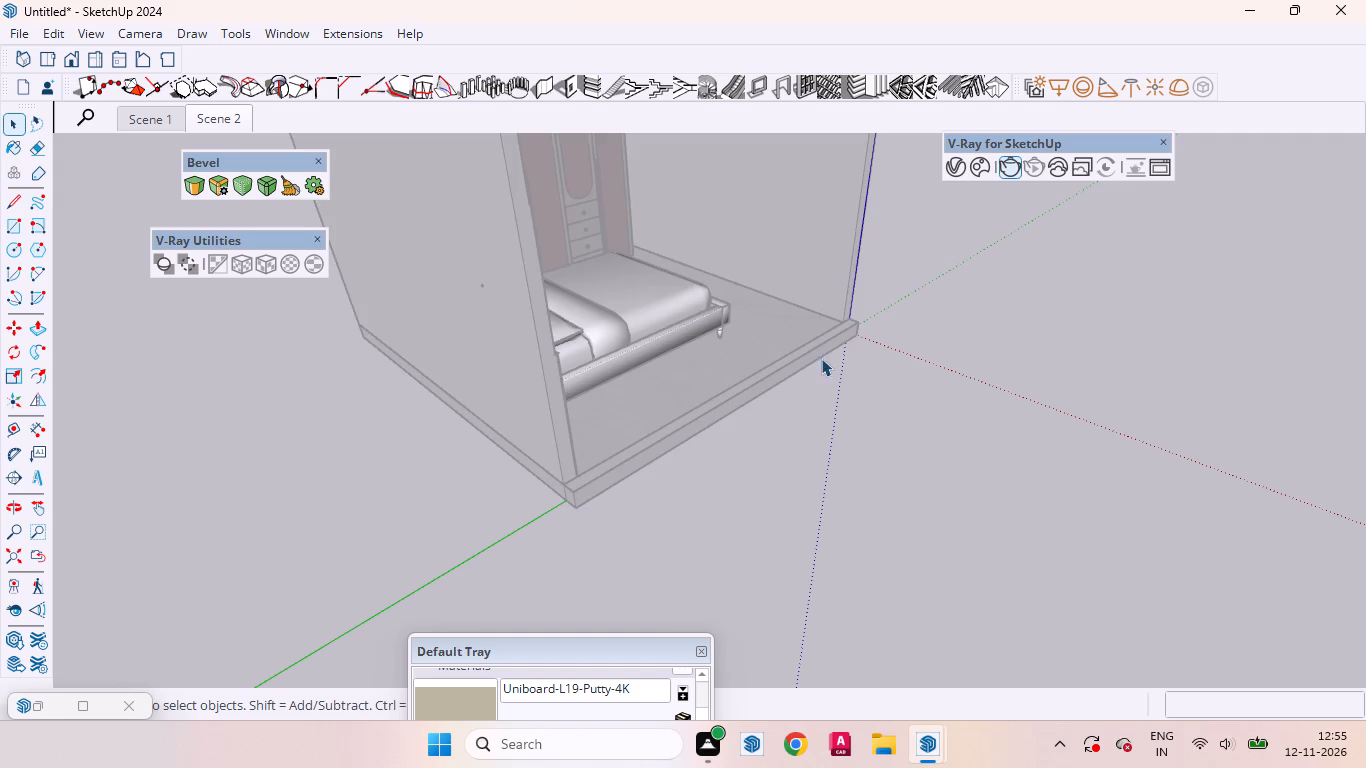
Draw a 4 1/2" by 12' rectangle along the top of the floor slab's open front edge.
scroll(862, 335, up, 7)
middle_drag(1114, 445, 1285, 480)
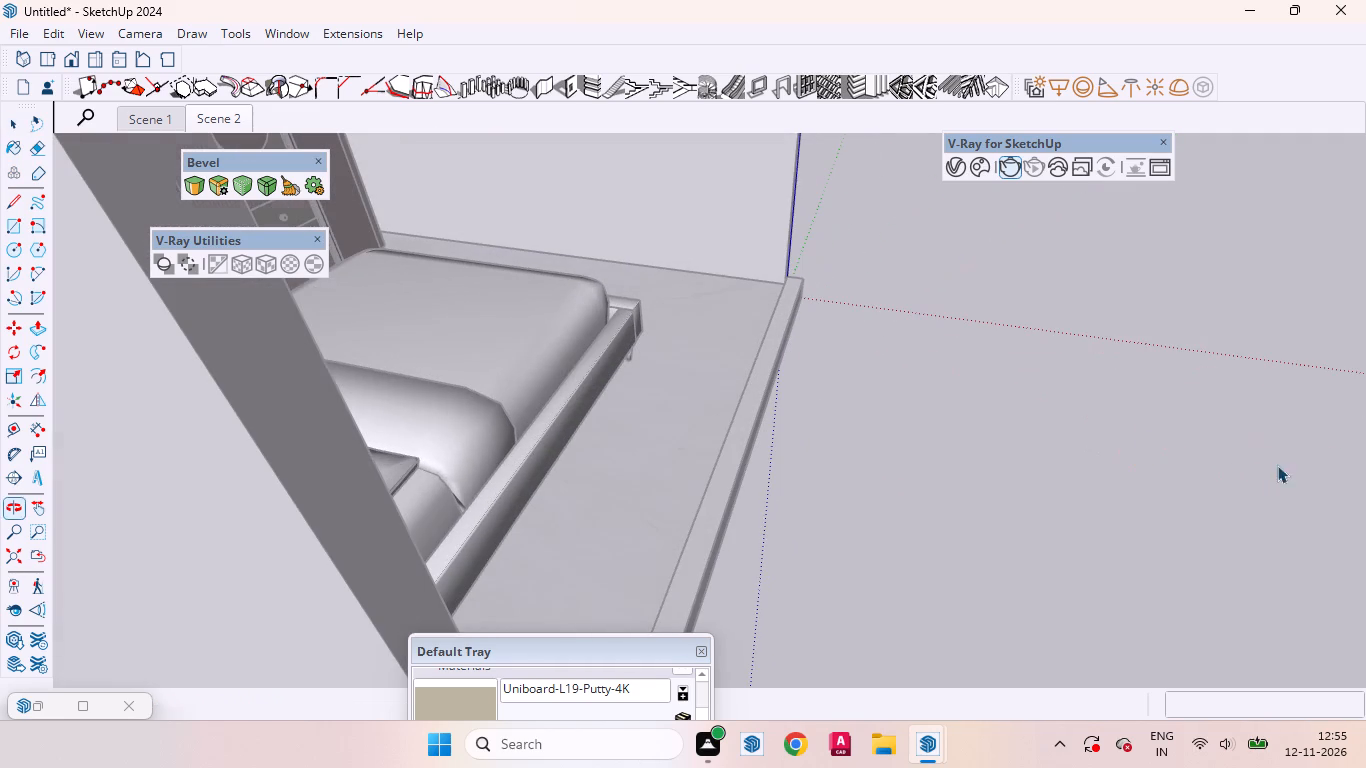
click(17, 235)
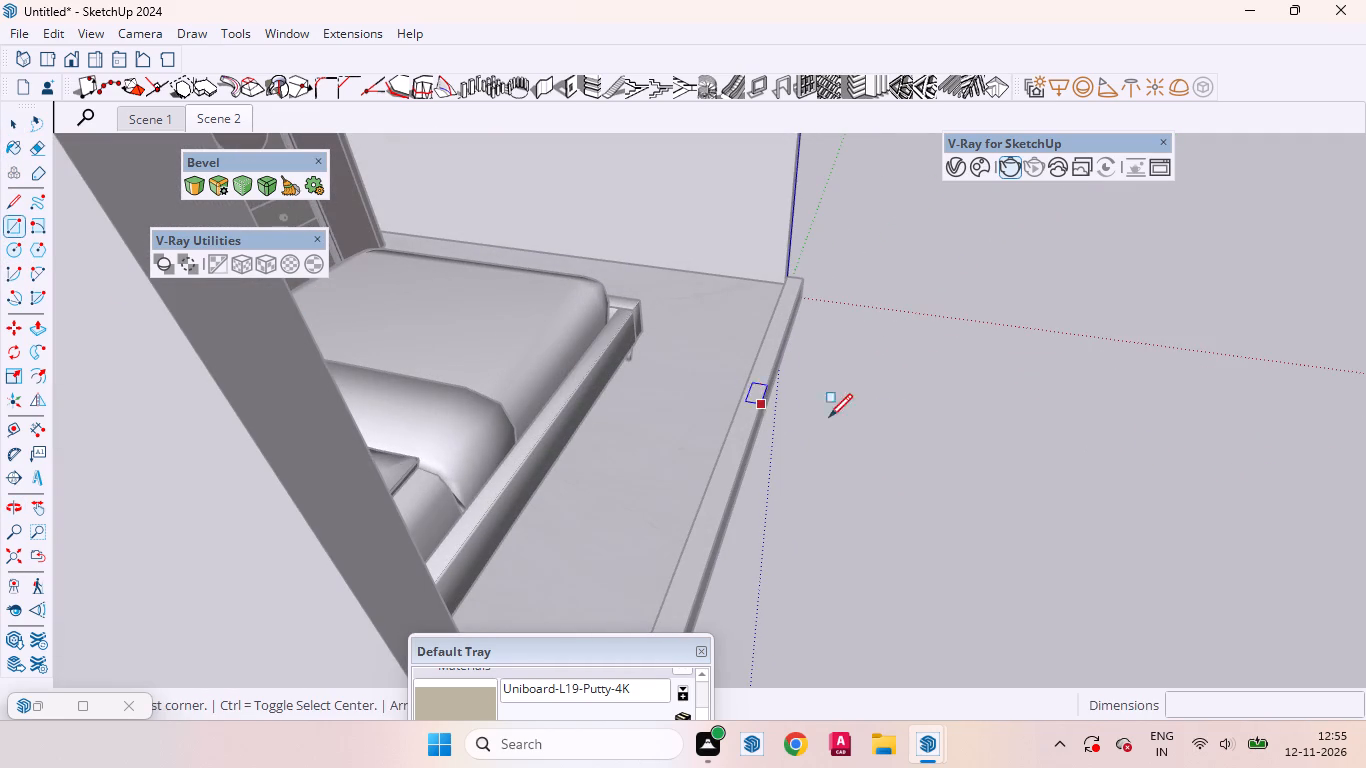
scroll(795, 324, up, 7)
click(788, 242)
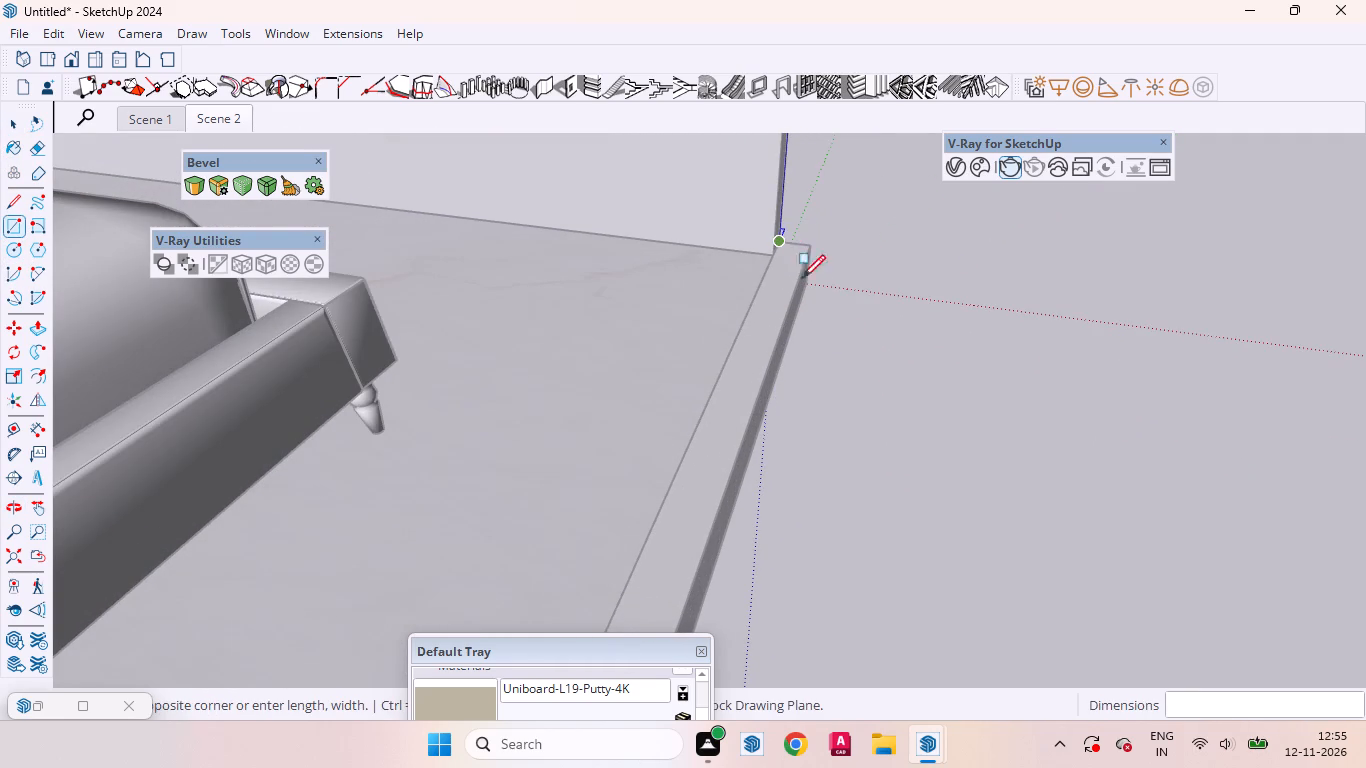
scroll(818, 340, down, 20)
scroll(818, 340, down, 6)
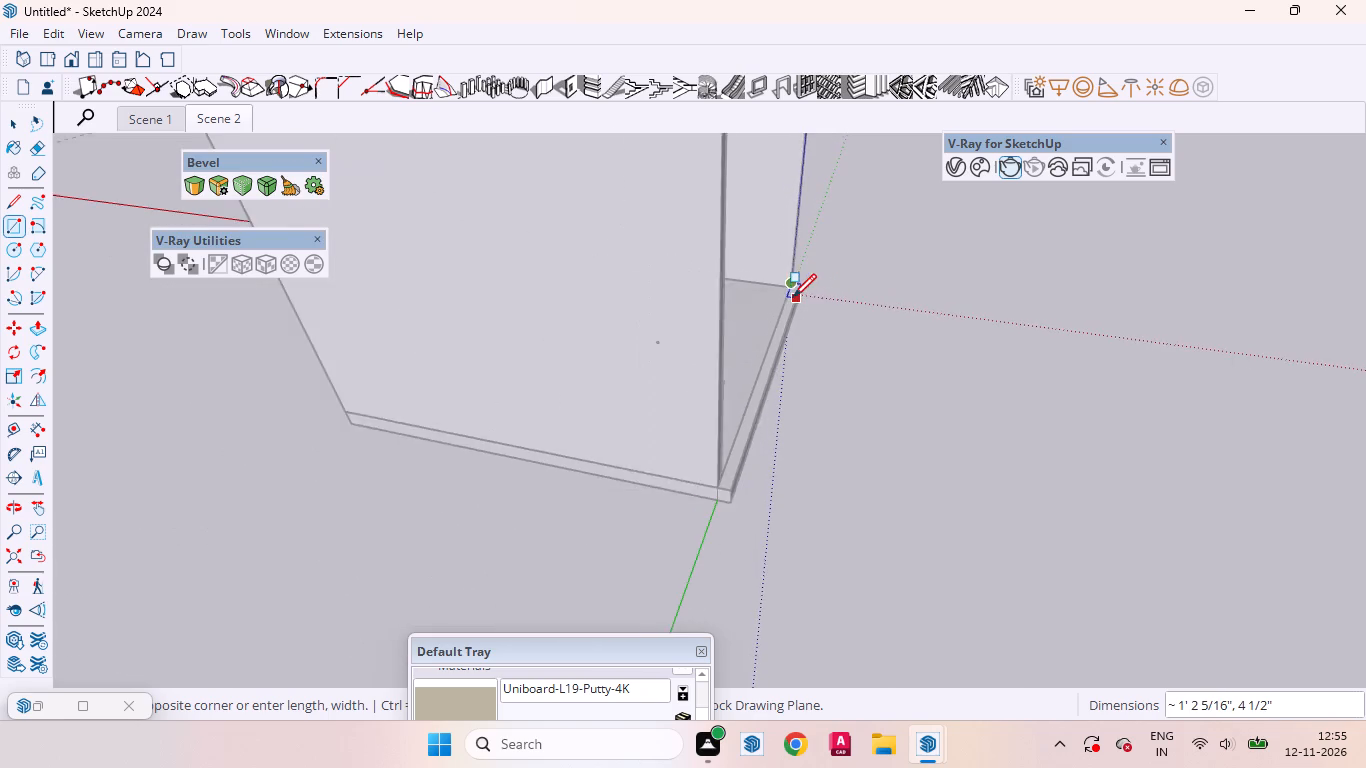
scroll(793, 297, down, 3)
scroll(746, 437, up, 16)
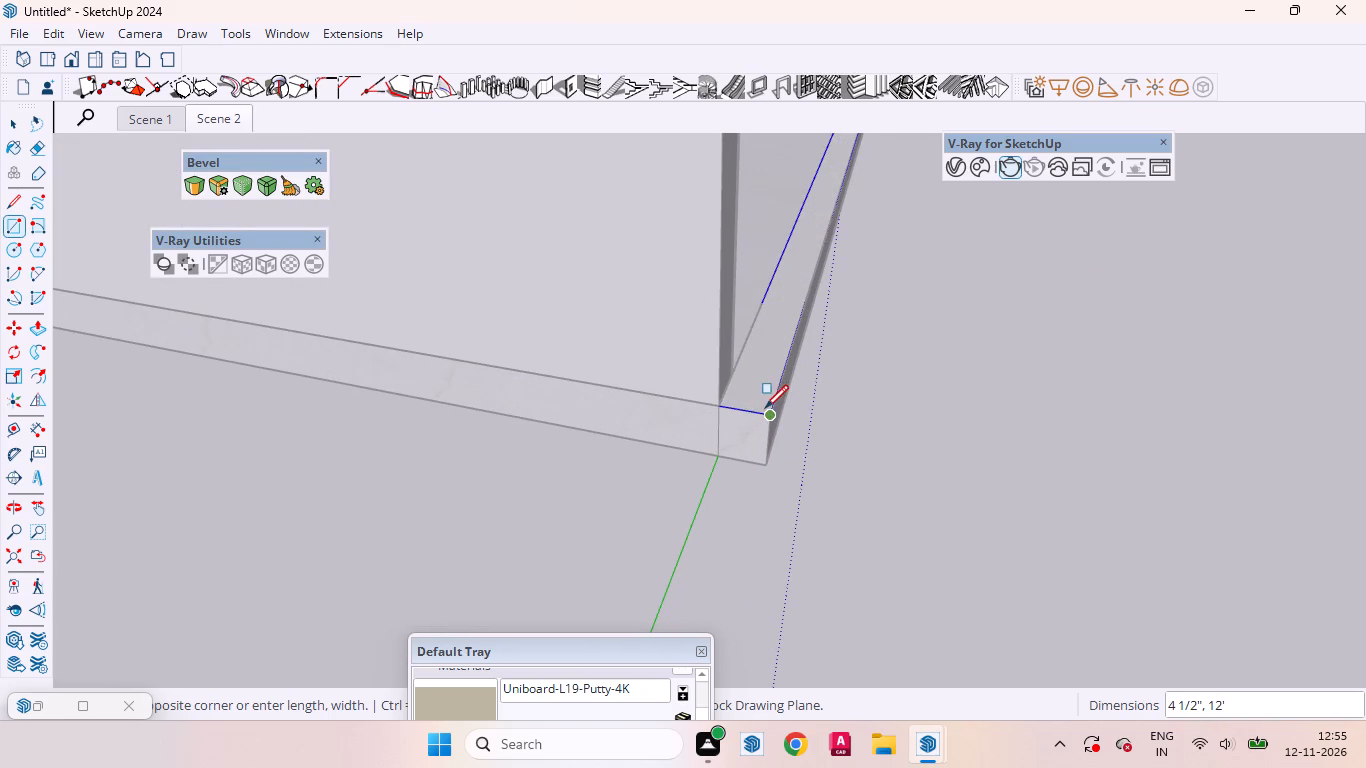
click(772, 412)
Push/Pull the rectangle up 9' 4" to the ceiling slab as the room's front wall and leave the group.
click(13, 127)
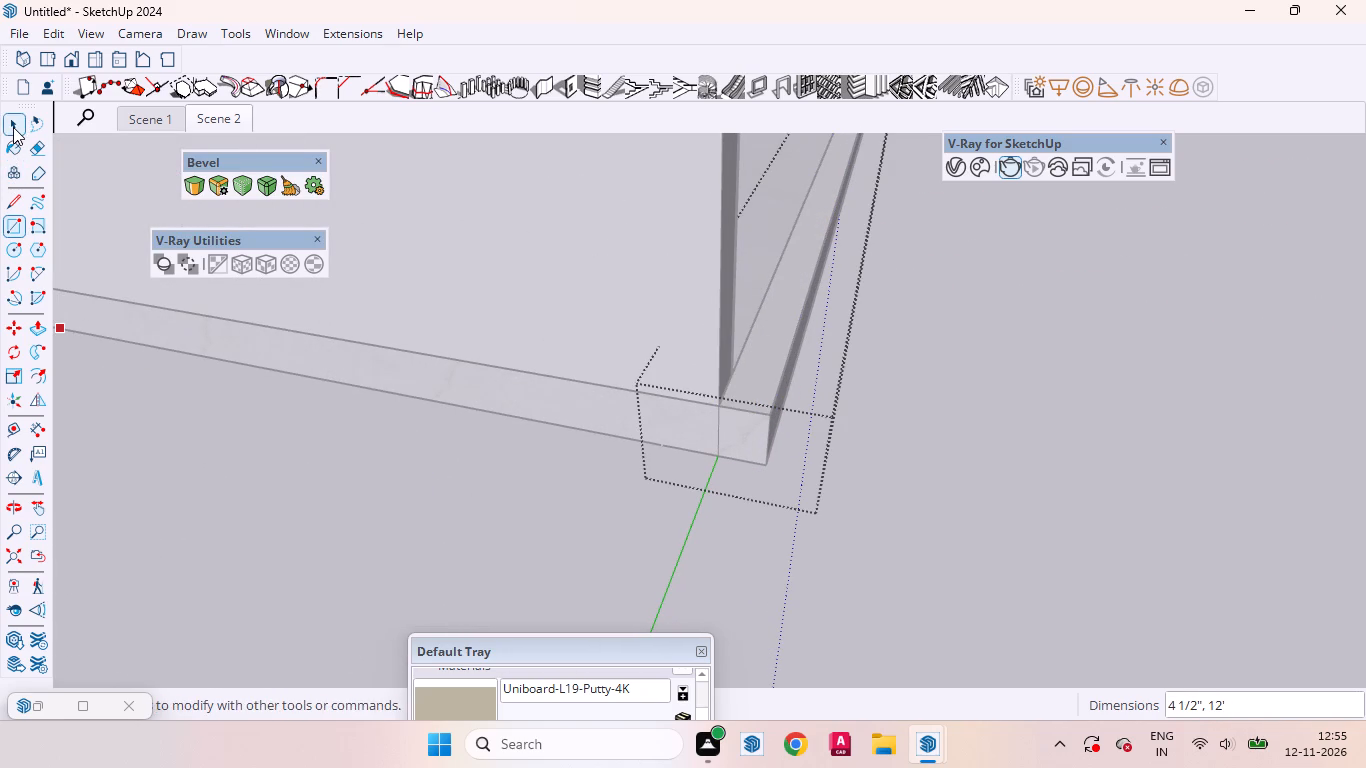
click(27, 325)
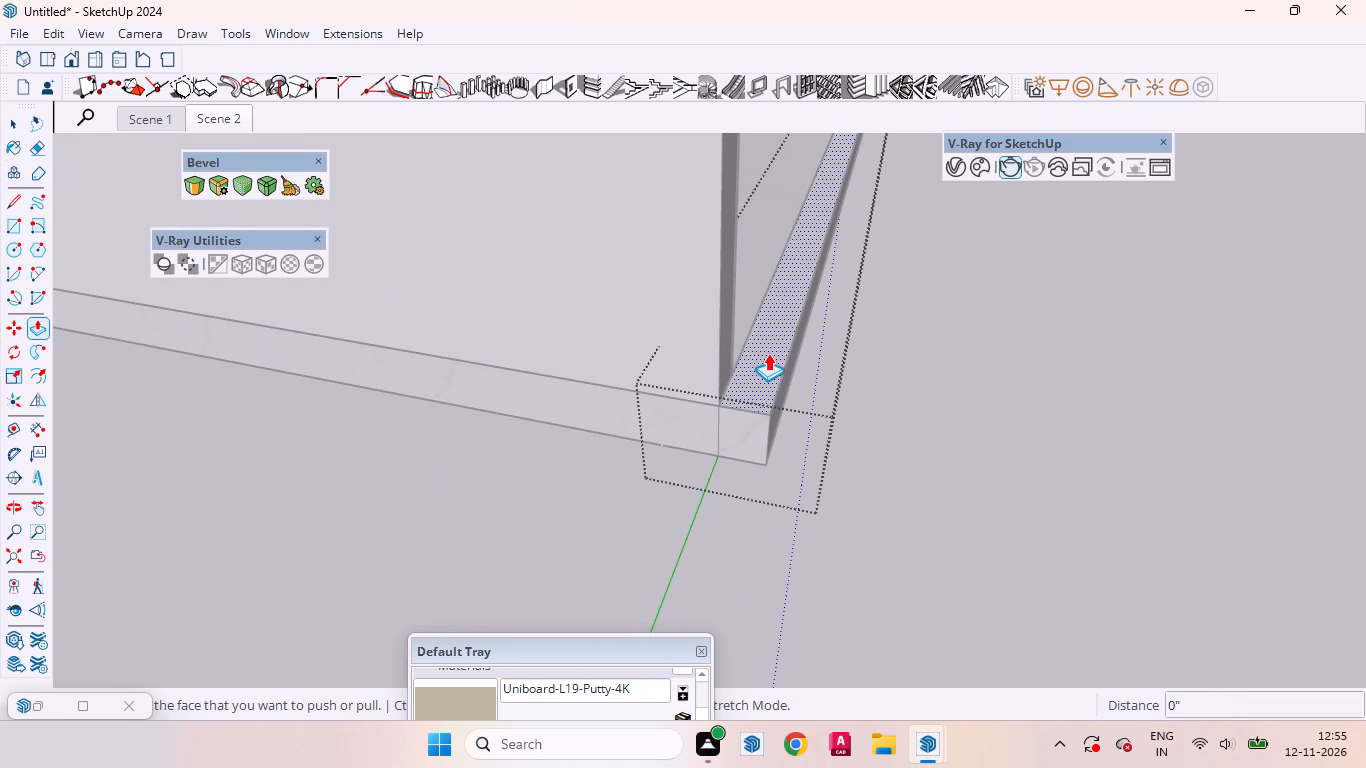
click(770, 359)
scroll(707, 350, down, 17)
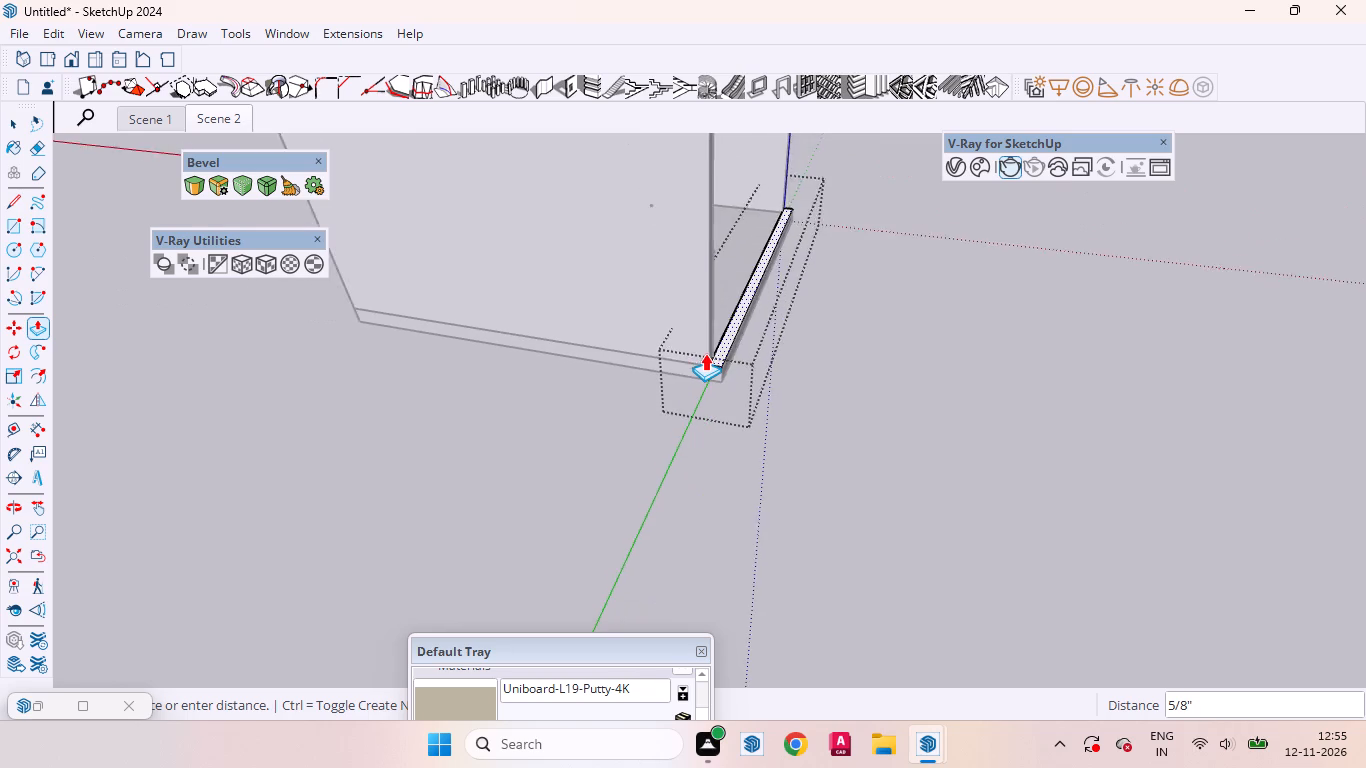
scroll(705, 353, down, 4)
scroll(705, 353, up, 1)
scroll(705, 353, down, 5)
scroll(709, 211, up, 13)
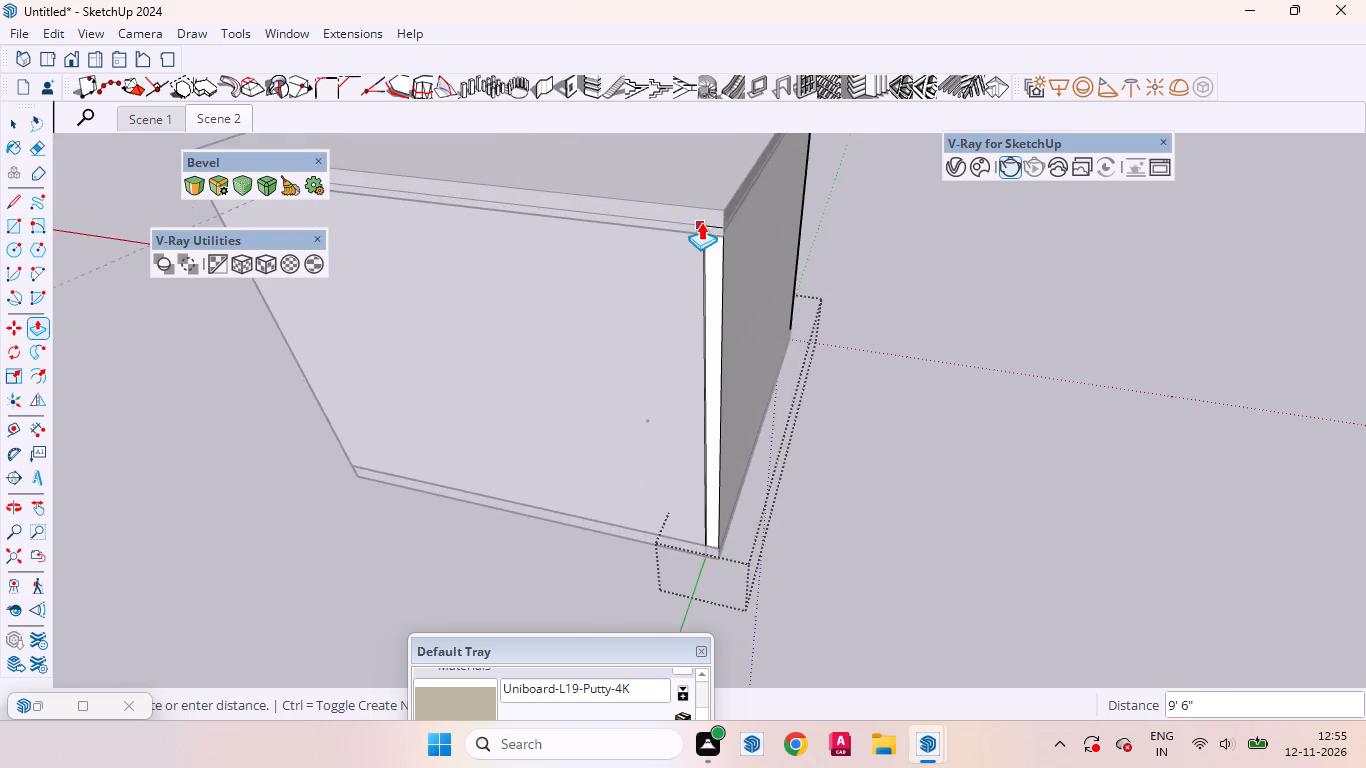
scroll(701, 222, up, 9)
click(714, 252)
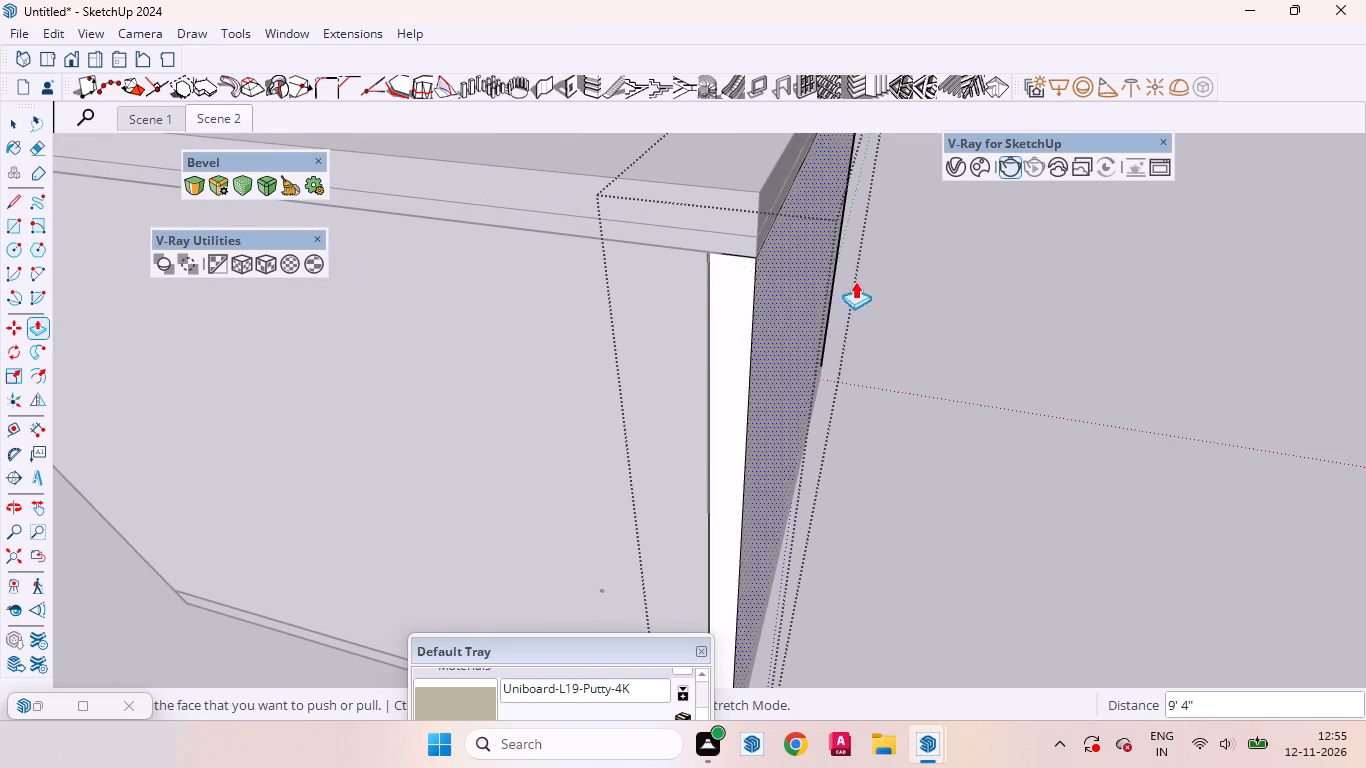
click(10, 117)
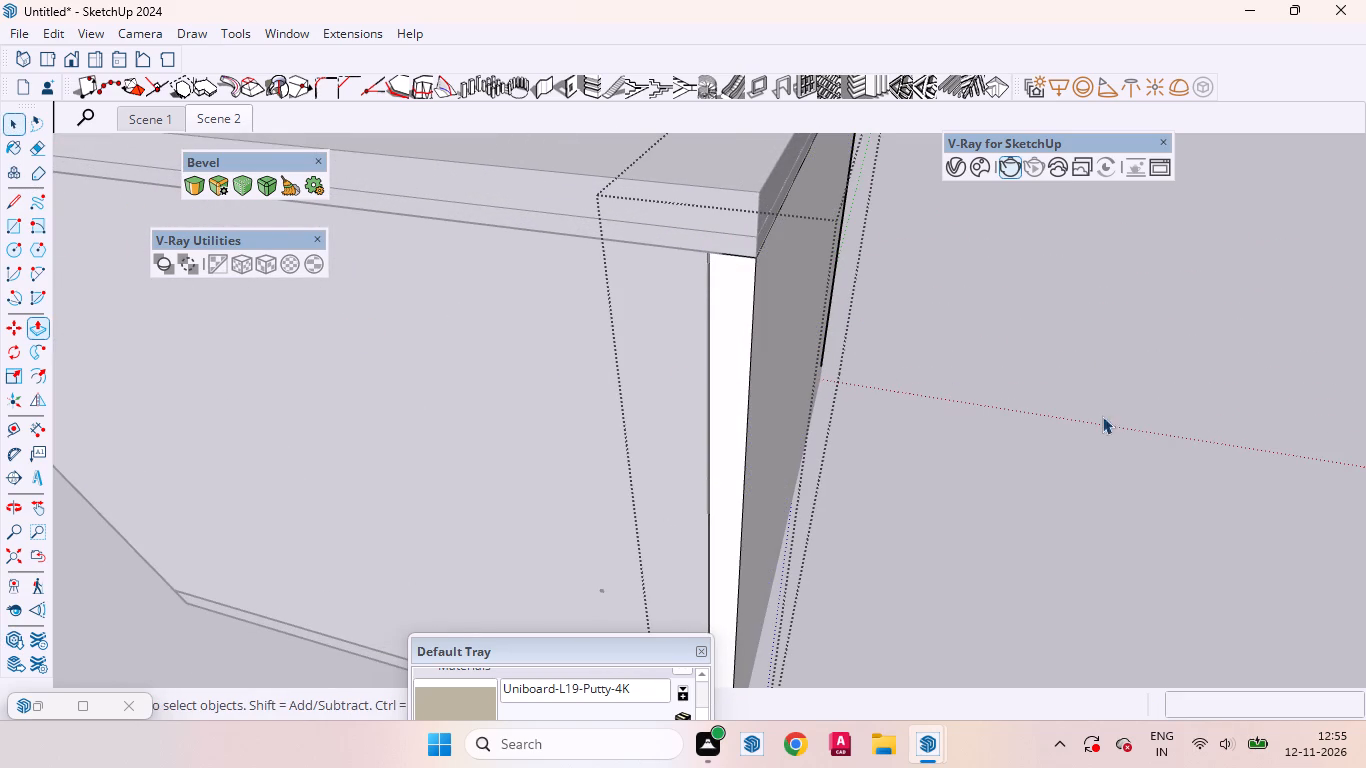
click(1069, 427)
Review the enclosed bedroom through the Scene 1 and Scene 2 views, from outside, and from the top view.
click(238, 121)
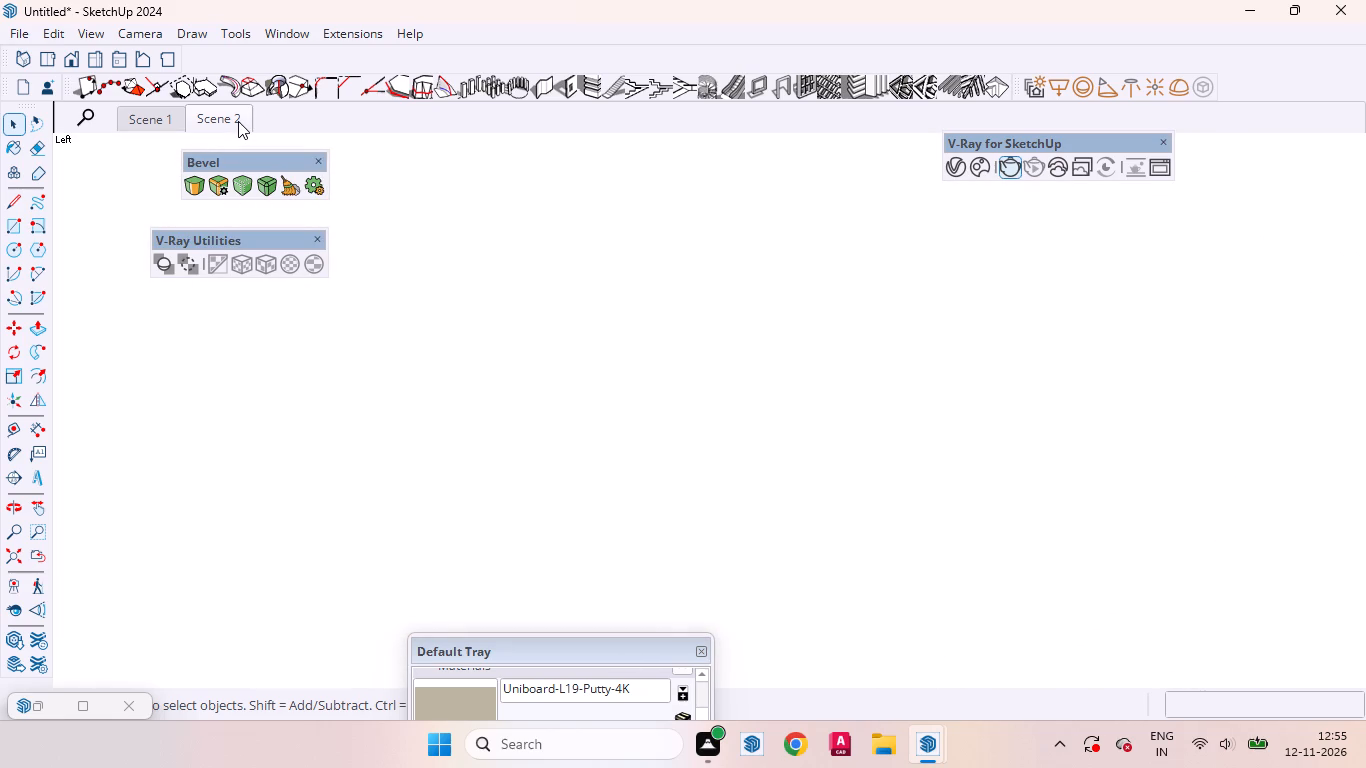
click(149, 123)
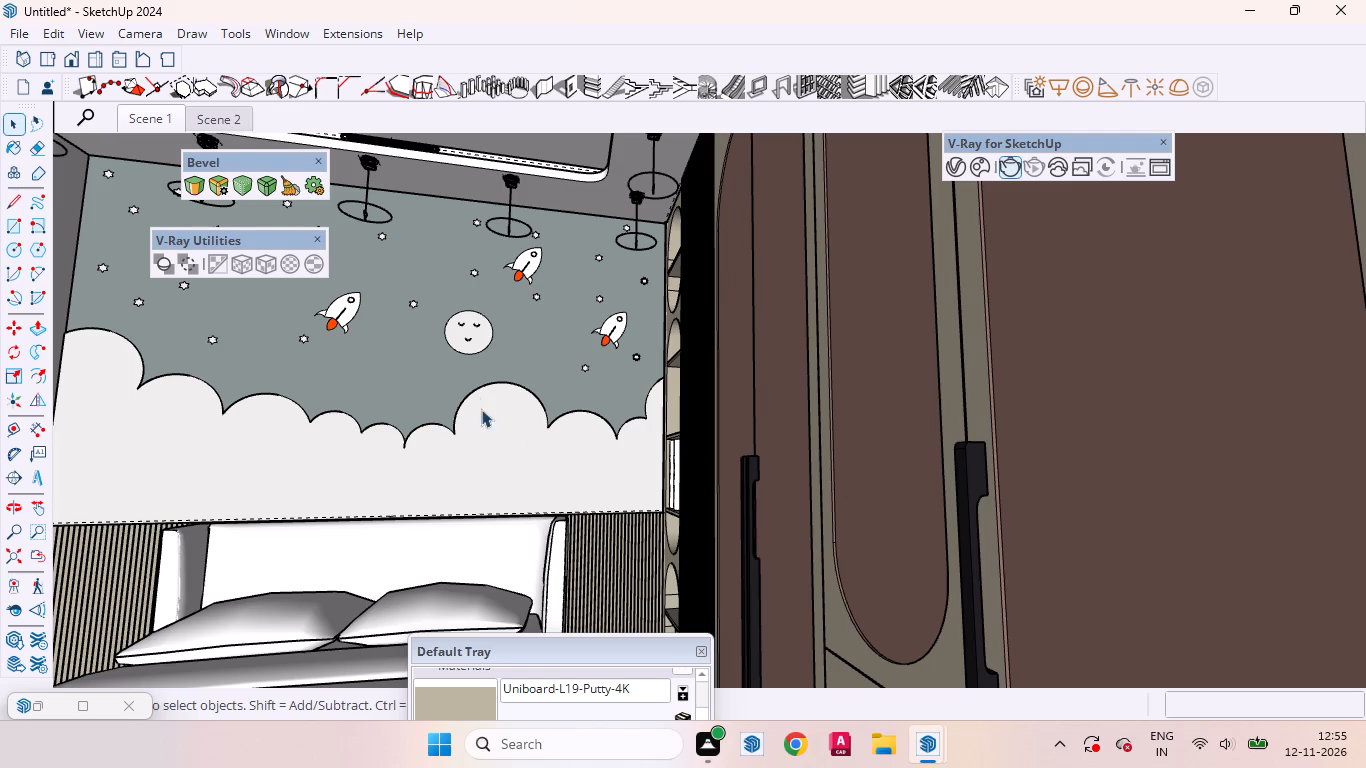
click(146, 117)
click(209, 117)
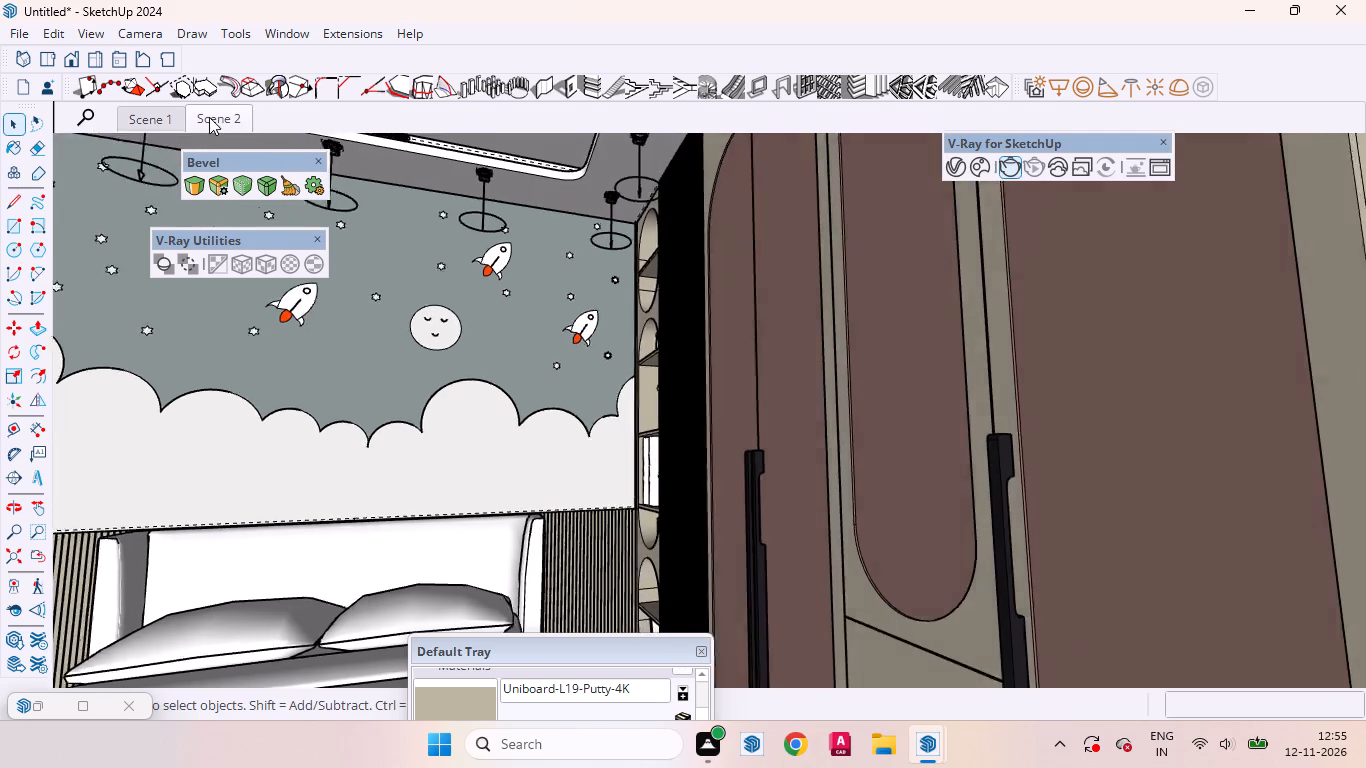
click(151, 118)
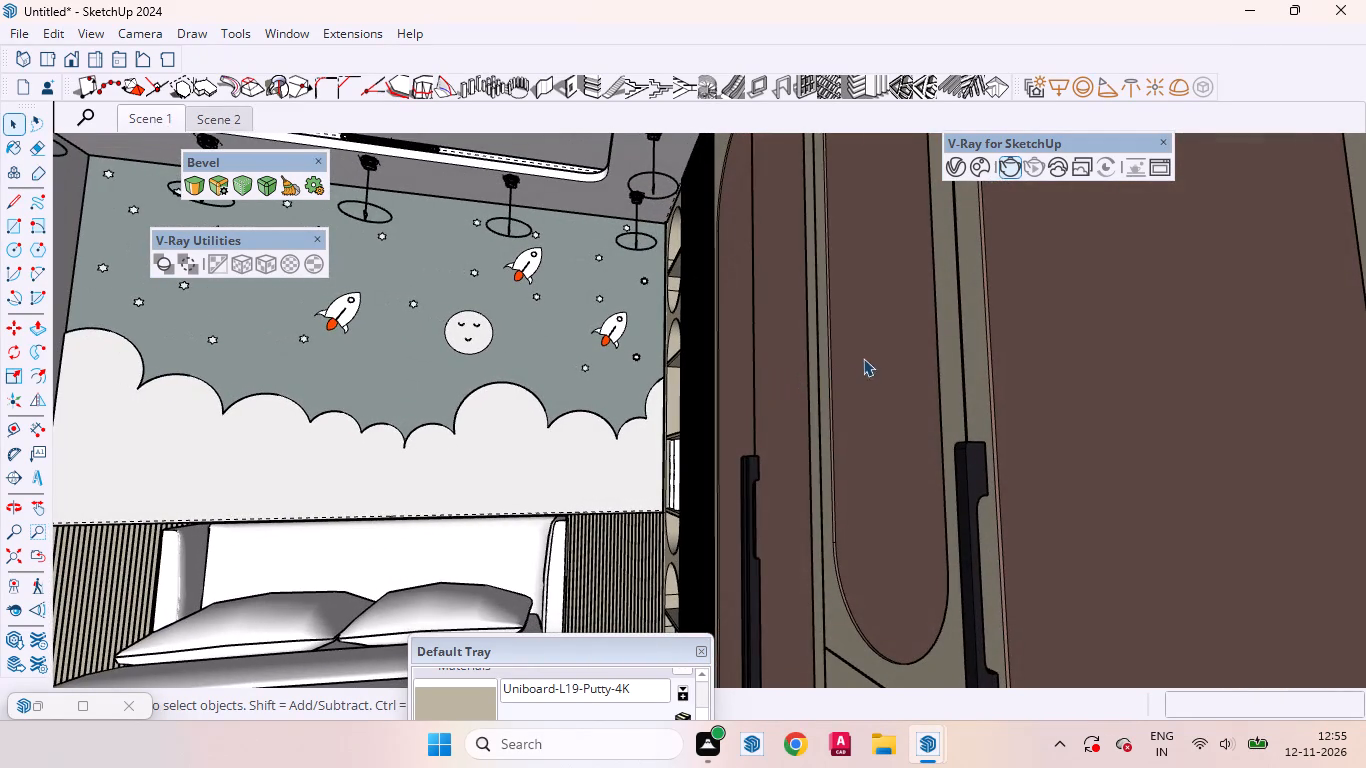
scroll(867, 358, down, 3)
middle_drag(686, 365, 925, 525)
scroll(921, 511, down, 20)
scroll(921, 511, down, 13)
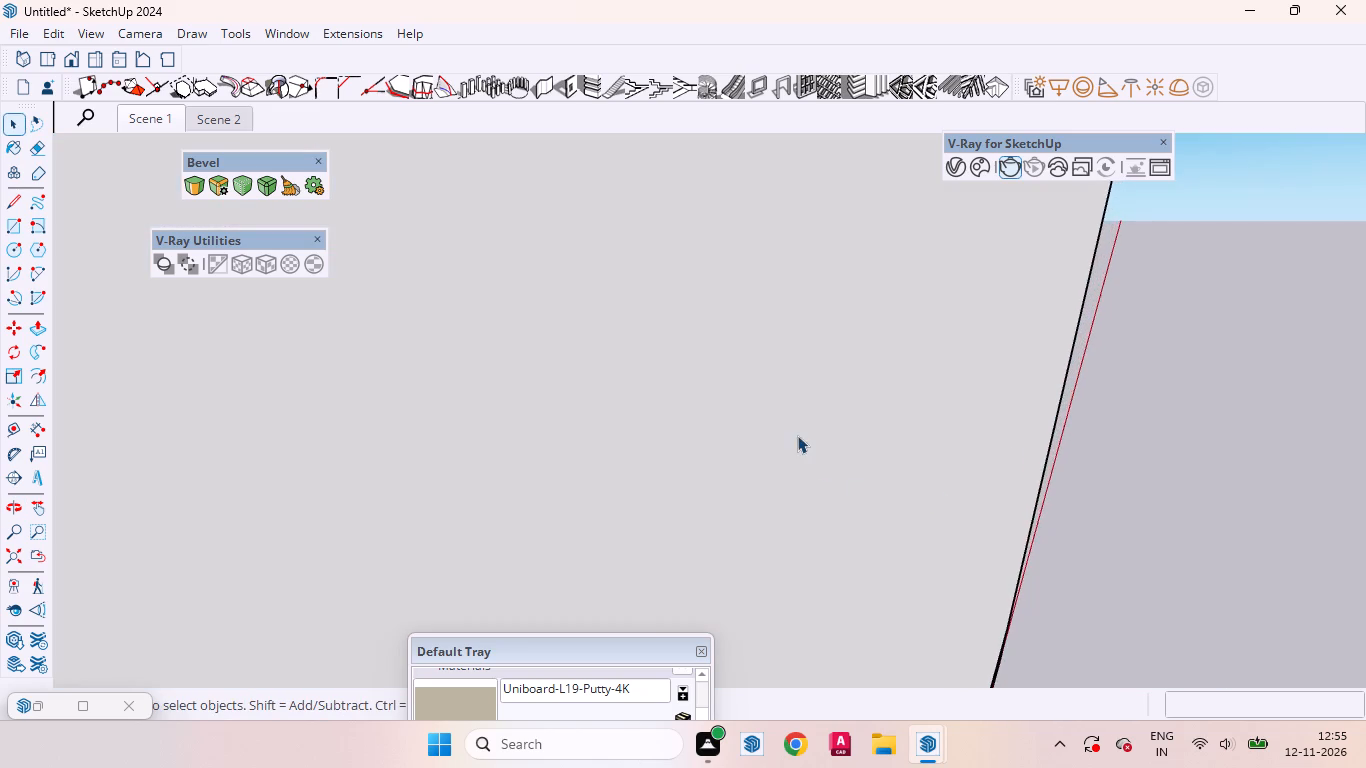
scroll(797, 435, down, 20)
scroll(797, 435, down, 8)
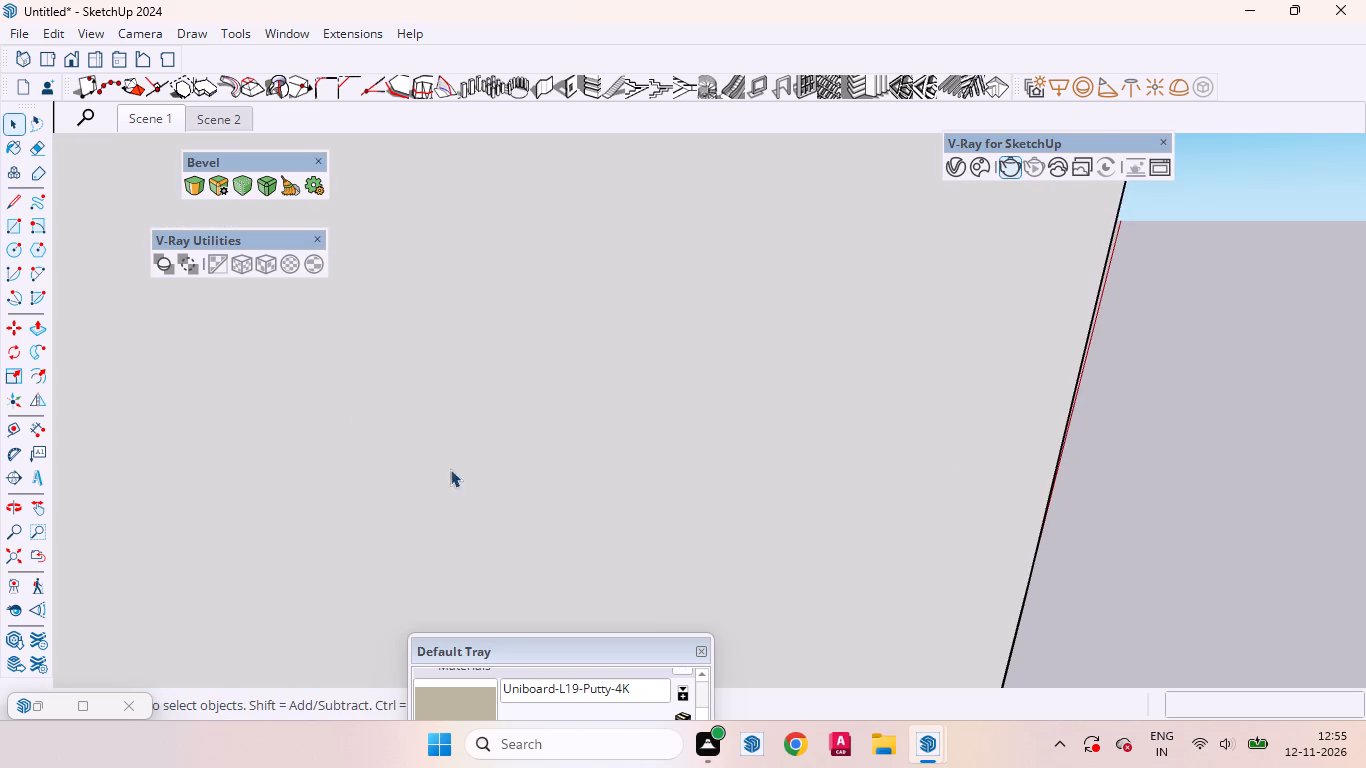
click(56, 64)
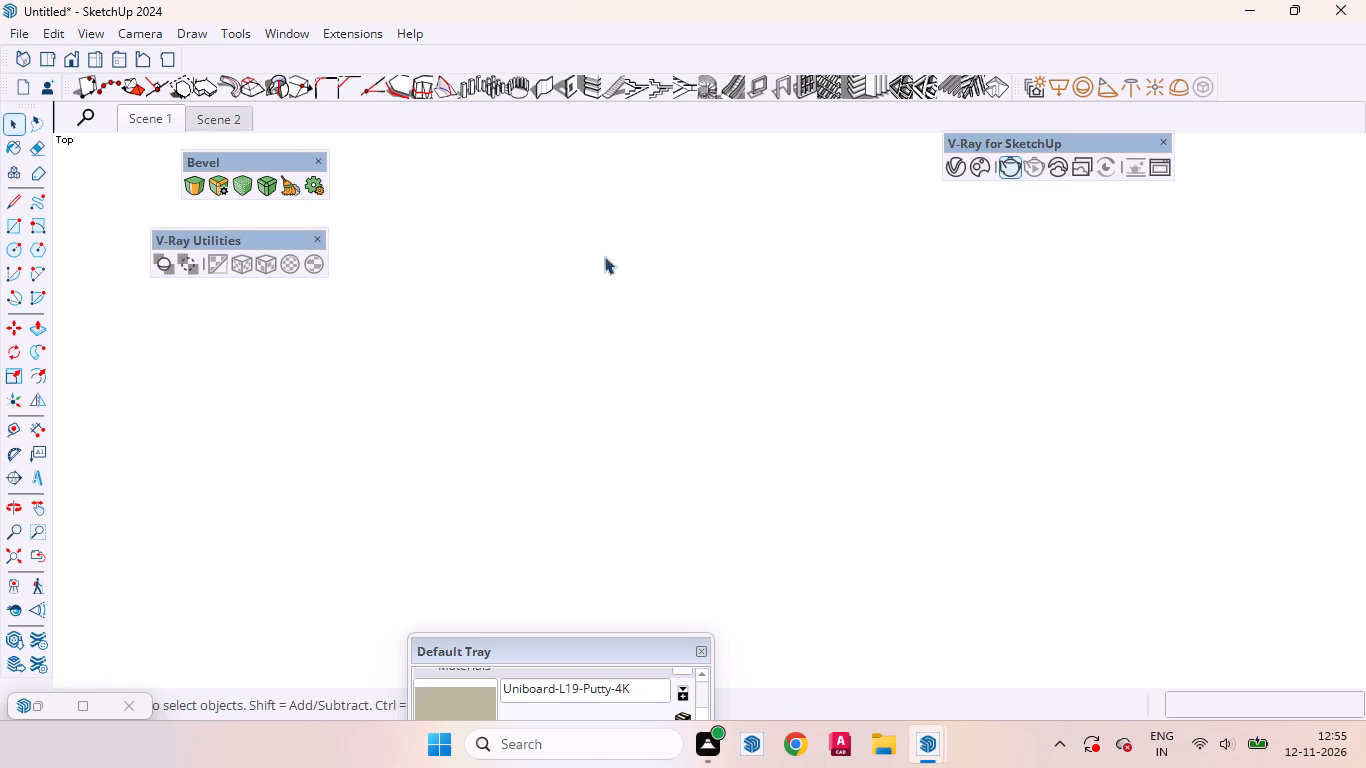
Check the progress of the wardrobe render in the V-Ray Frame Buffer, then return to the SketchUp model.
click(943, 746)
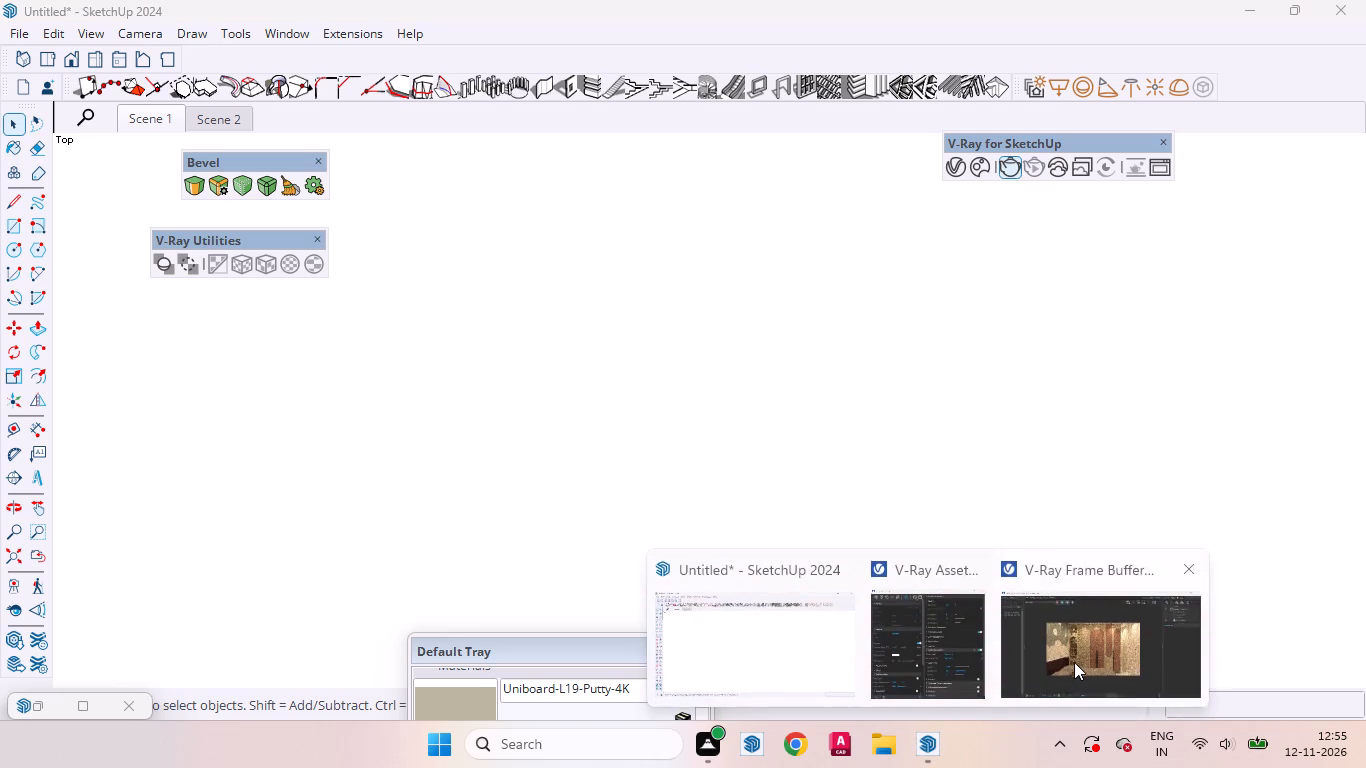
click(1079, 661)
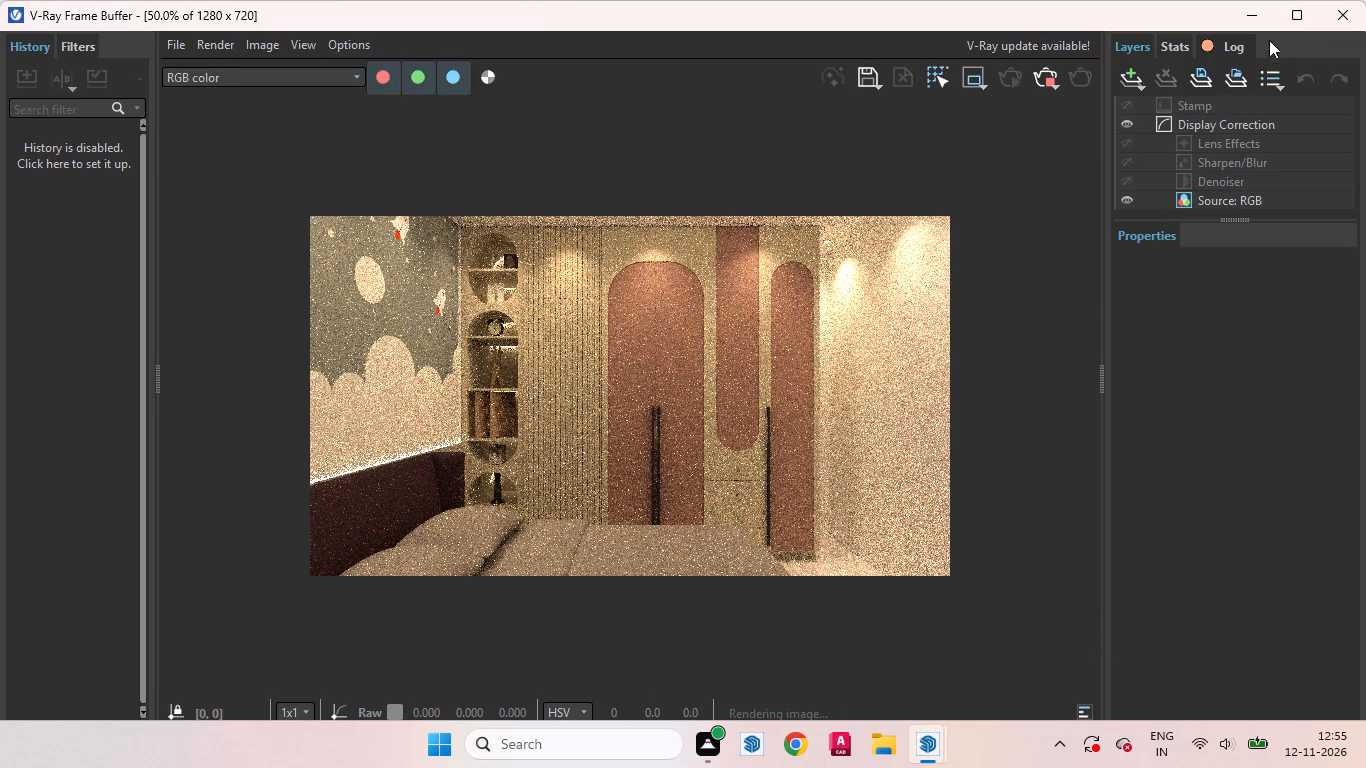
click(1258, 17)
Hide the new front wall group, working from the front view.
scroll(836, 430, down, 8)
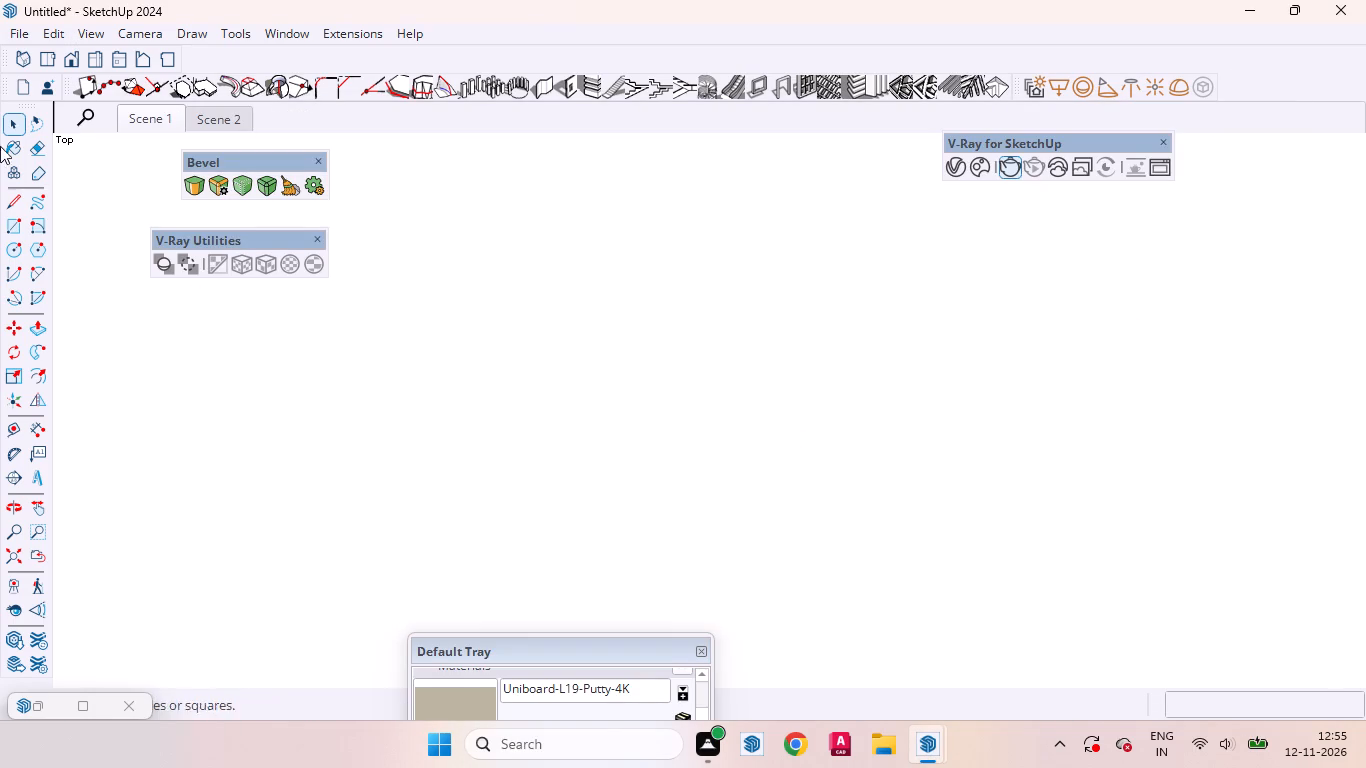
click(66, 62)
scroll(755, 483, down, 9)
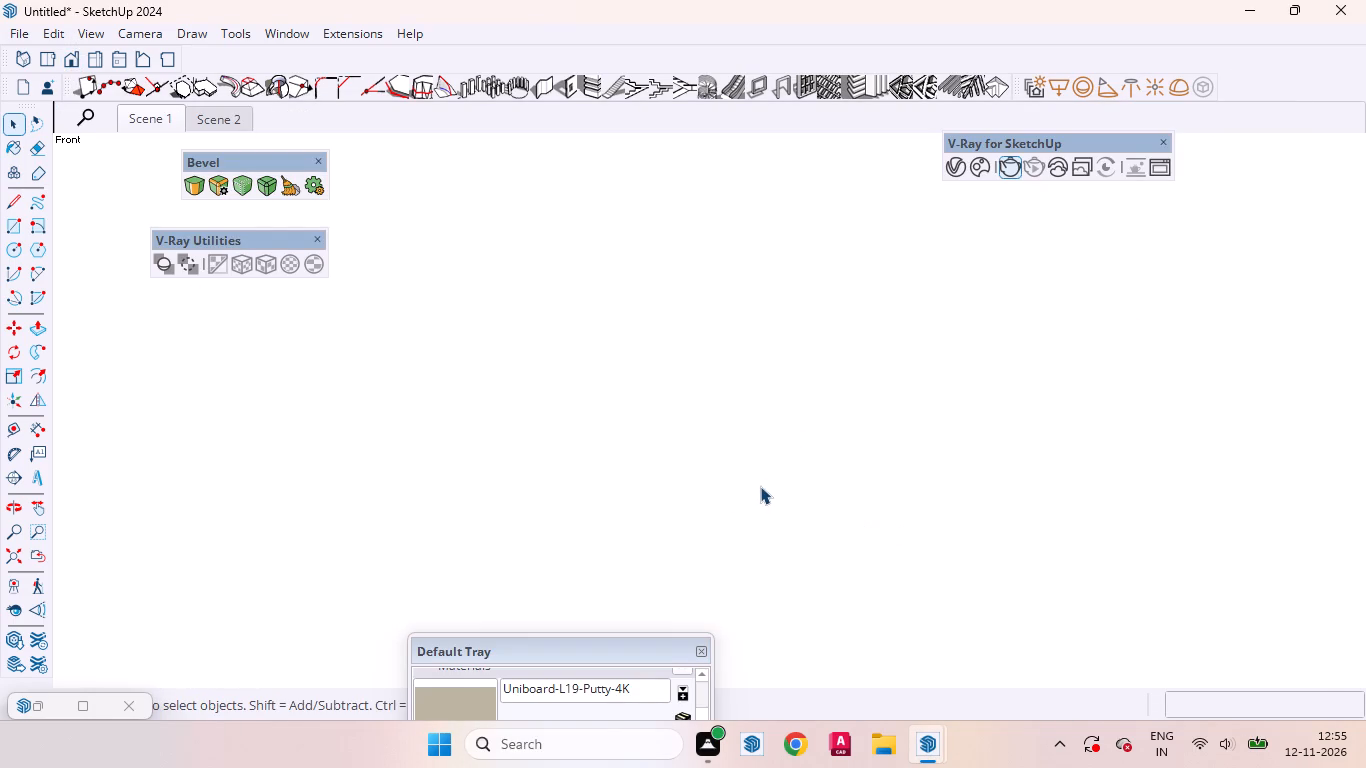
scroll(760, 486, down, 18)
click(744, 491)
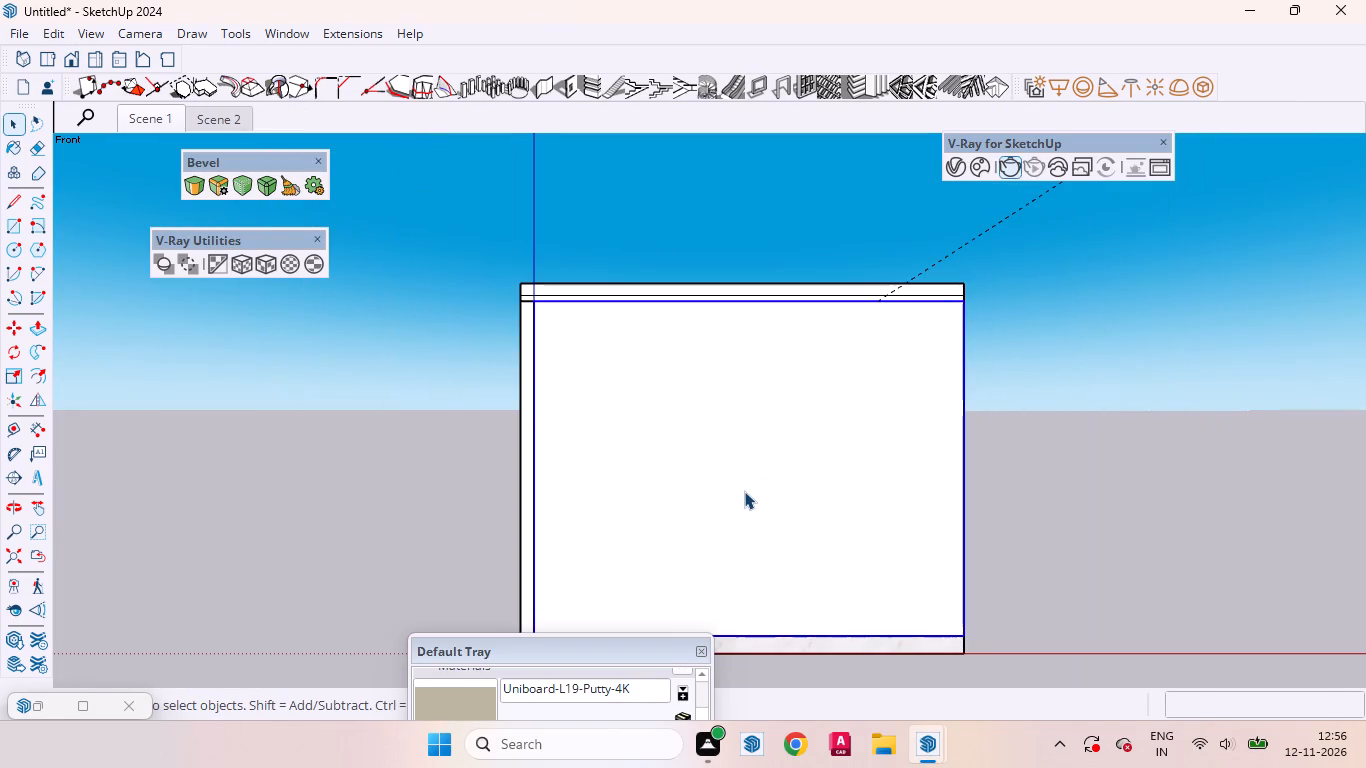
right_click(744, 491)
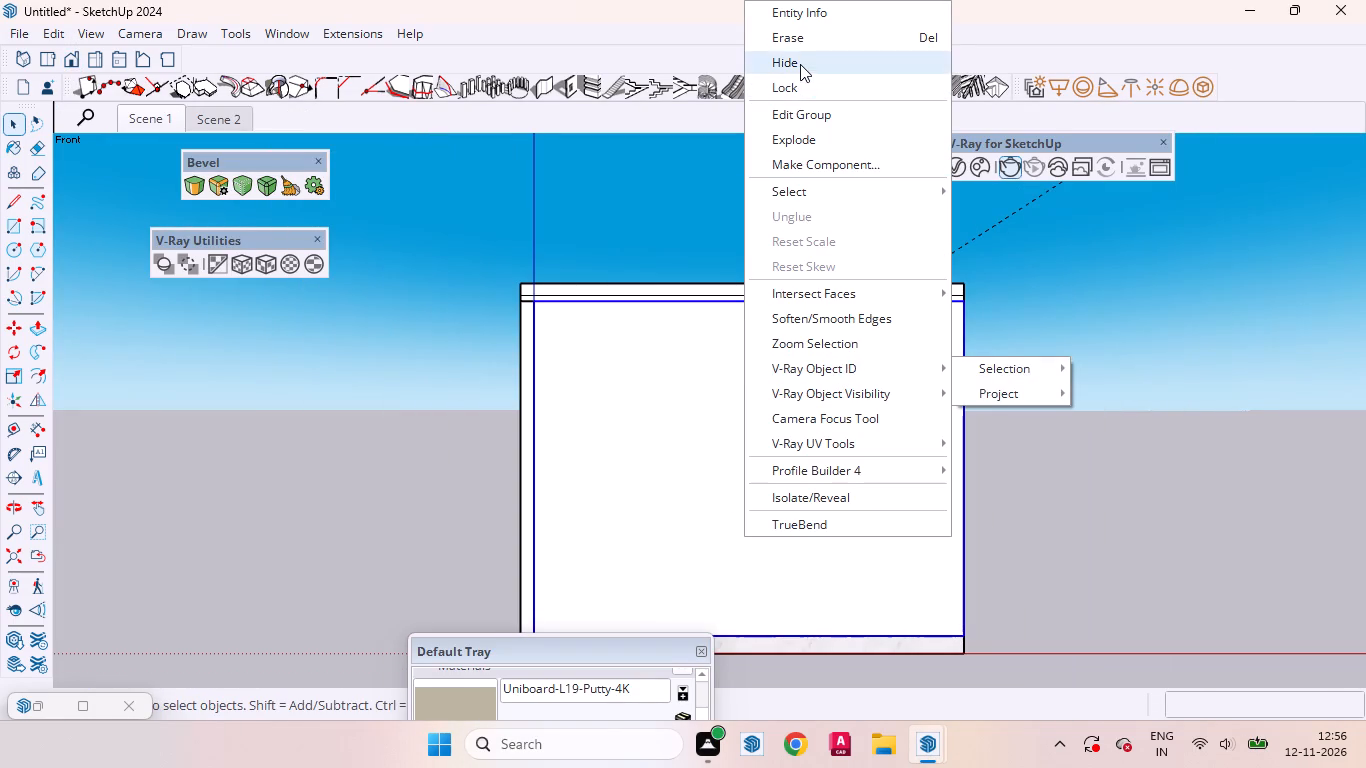
click(800, 64)
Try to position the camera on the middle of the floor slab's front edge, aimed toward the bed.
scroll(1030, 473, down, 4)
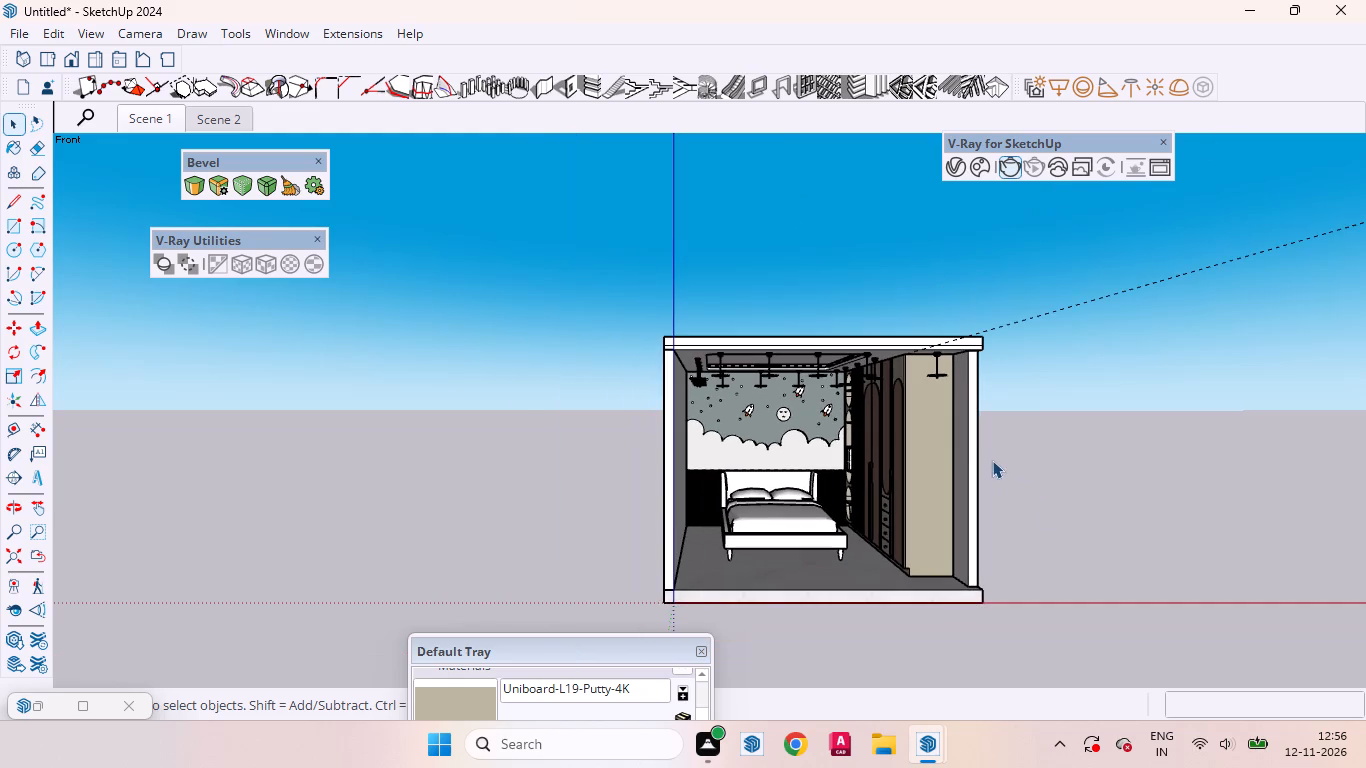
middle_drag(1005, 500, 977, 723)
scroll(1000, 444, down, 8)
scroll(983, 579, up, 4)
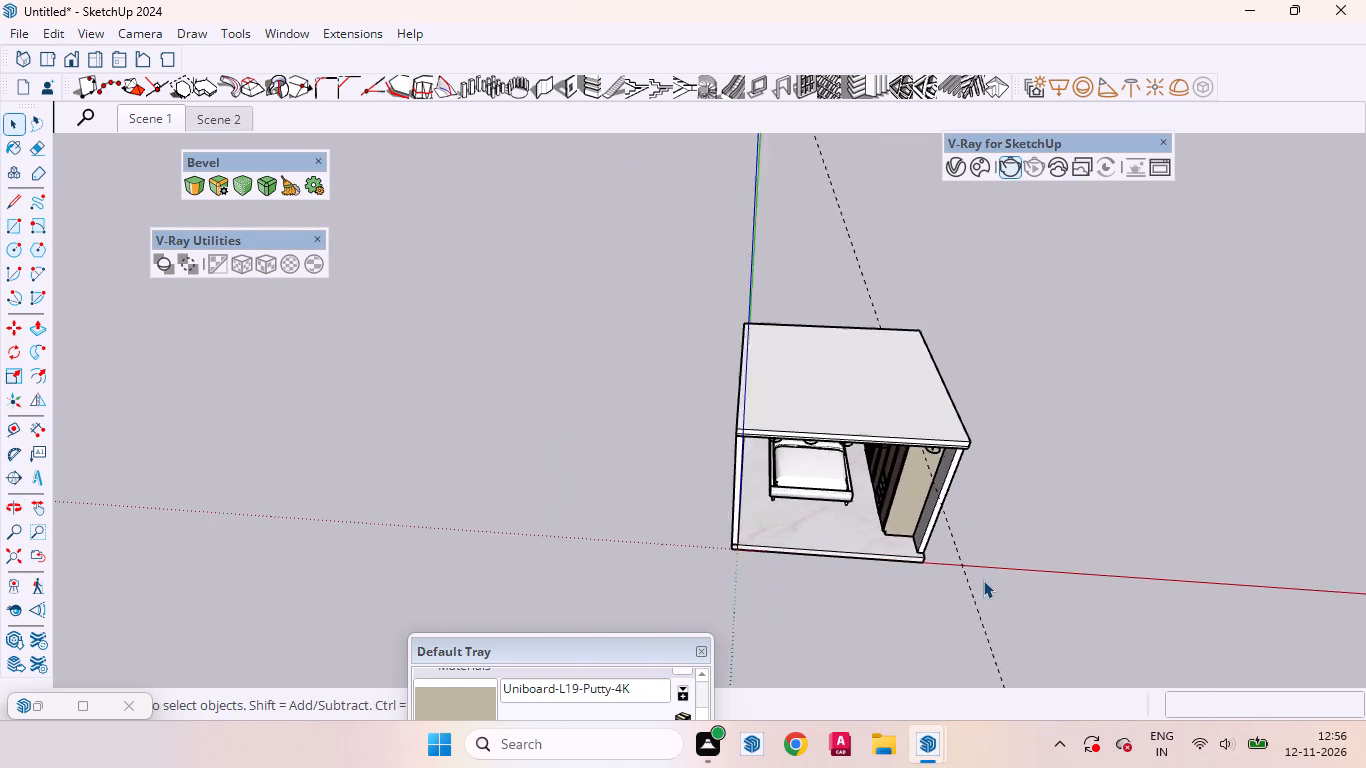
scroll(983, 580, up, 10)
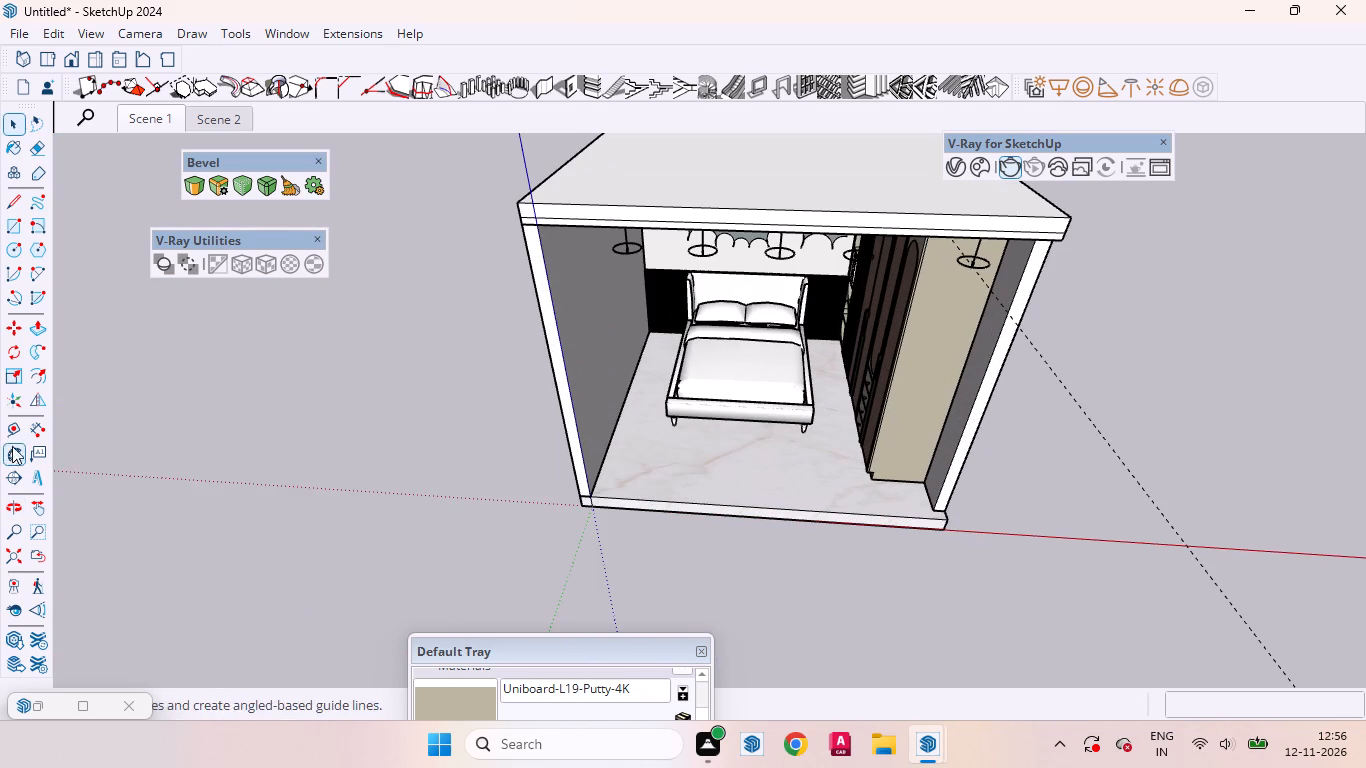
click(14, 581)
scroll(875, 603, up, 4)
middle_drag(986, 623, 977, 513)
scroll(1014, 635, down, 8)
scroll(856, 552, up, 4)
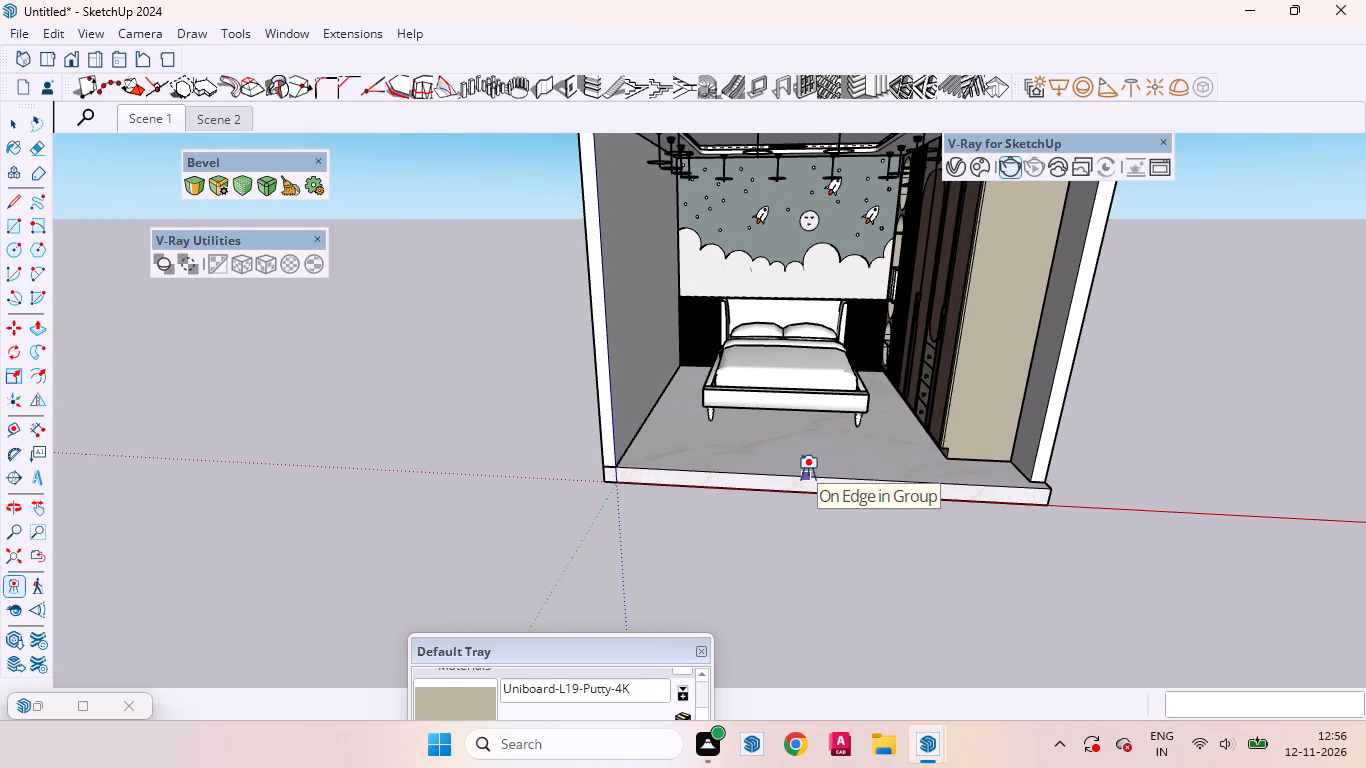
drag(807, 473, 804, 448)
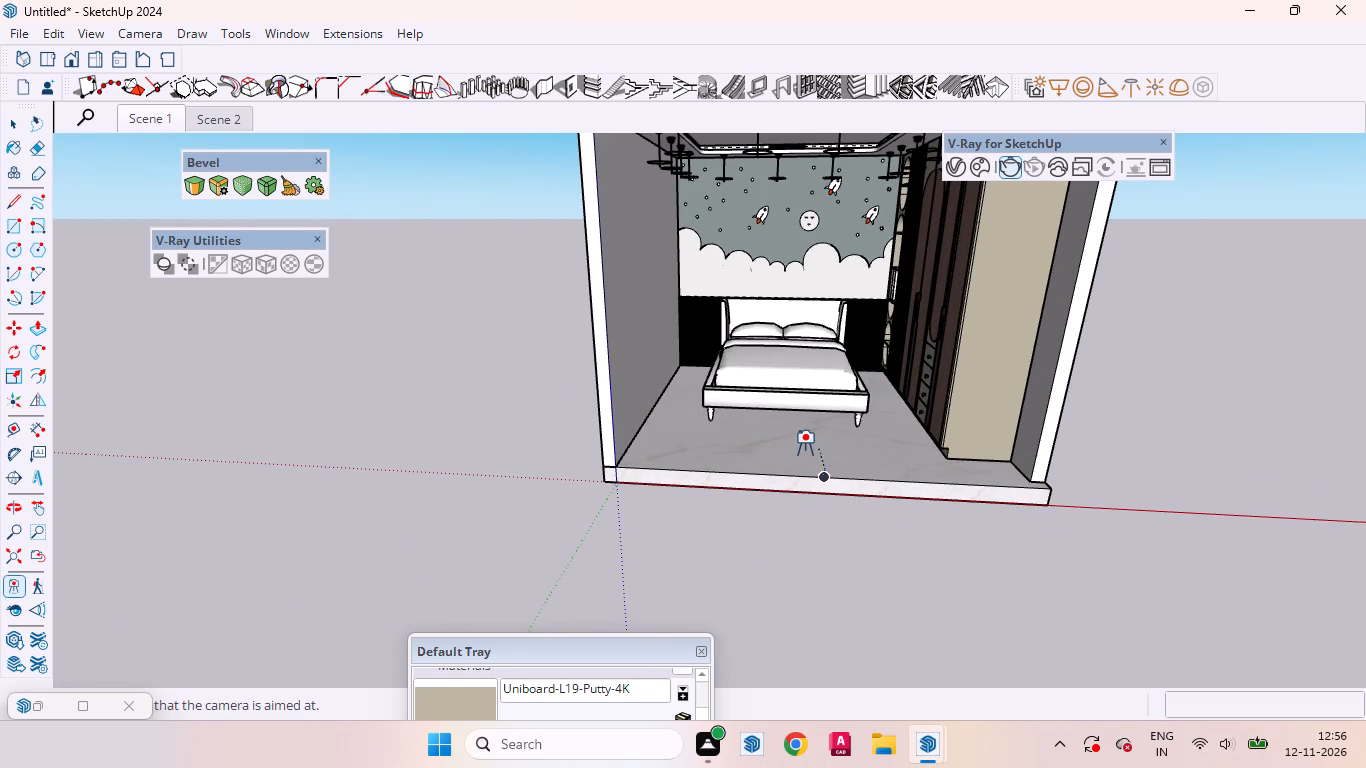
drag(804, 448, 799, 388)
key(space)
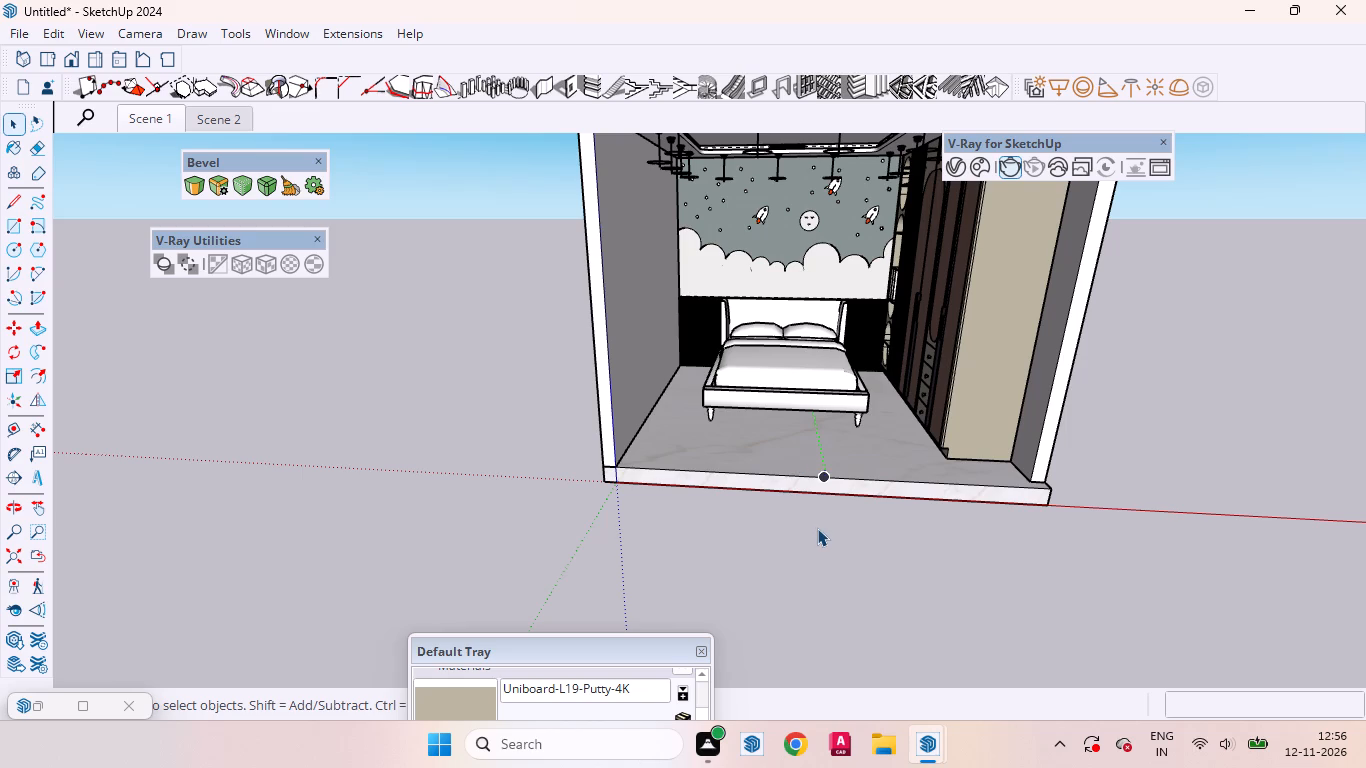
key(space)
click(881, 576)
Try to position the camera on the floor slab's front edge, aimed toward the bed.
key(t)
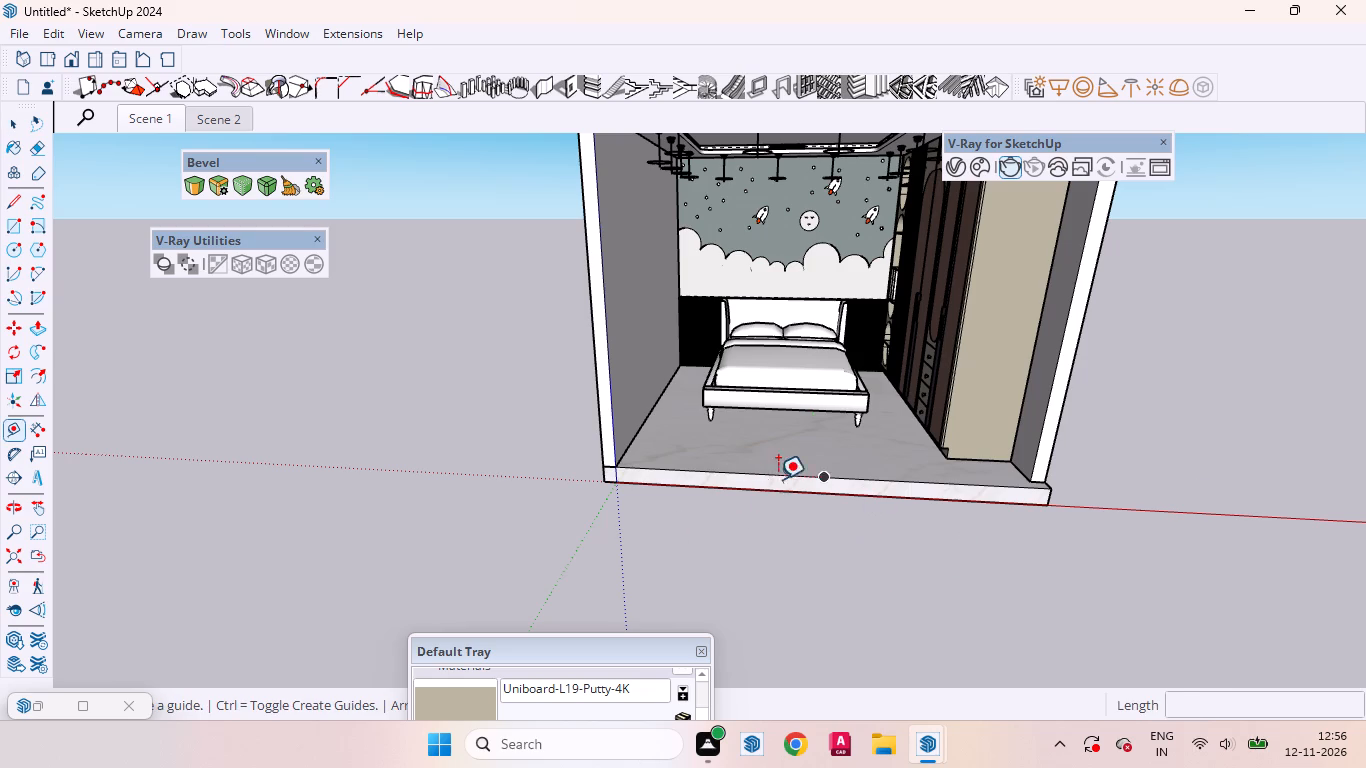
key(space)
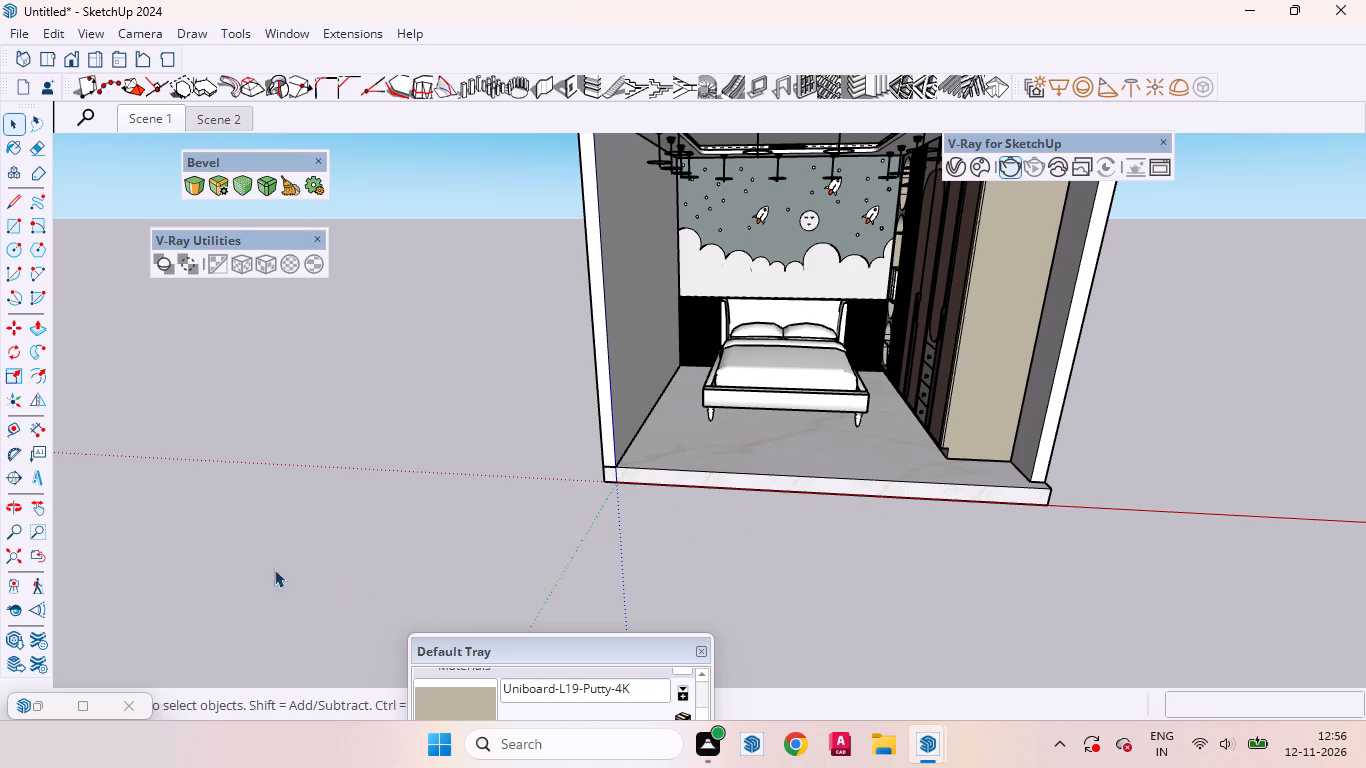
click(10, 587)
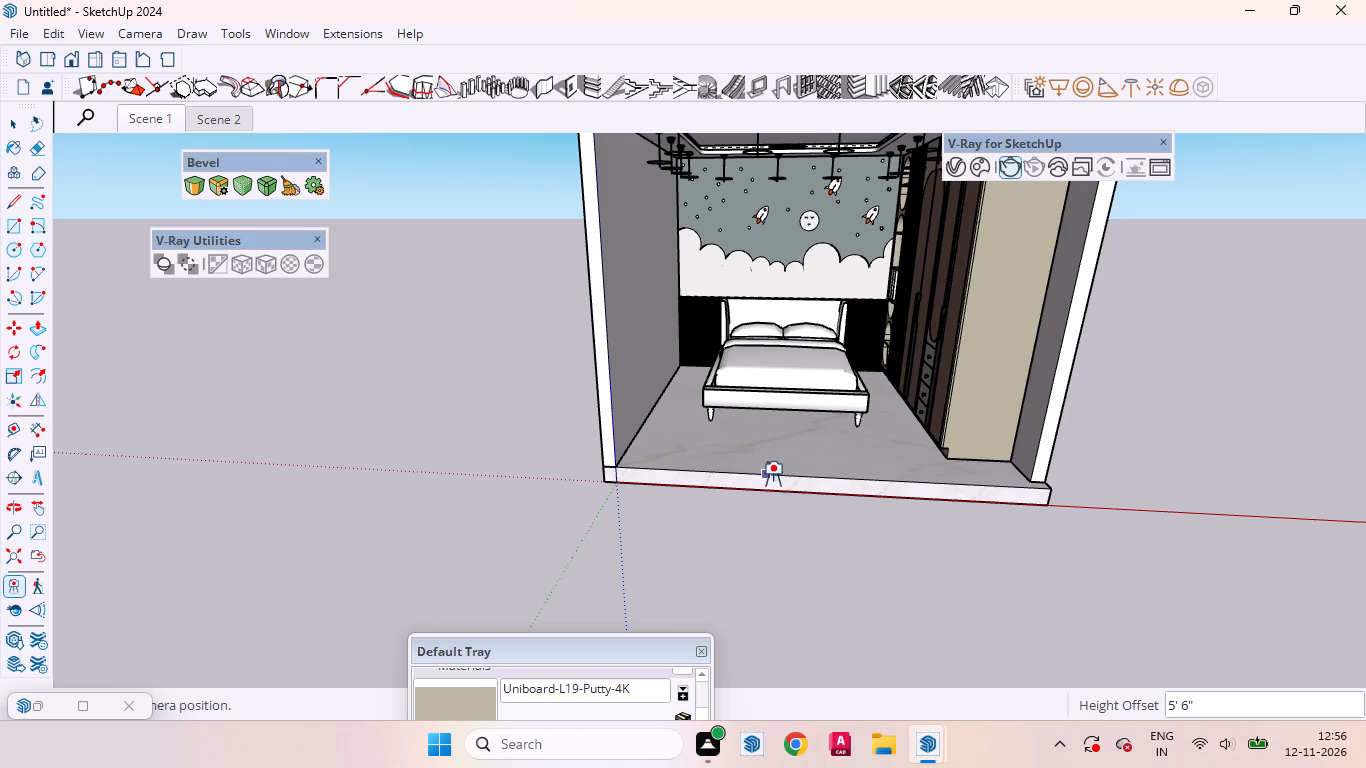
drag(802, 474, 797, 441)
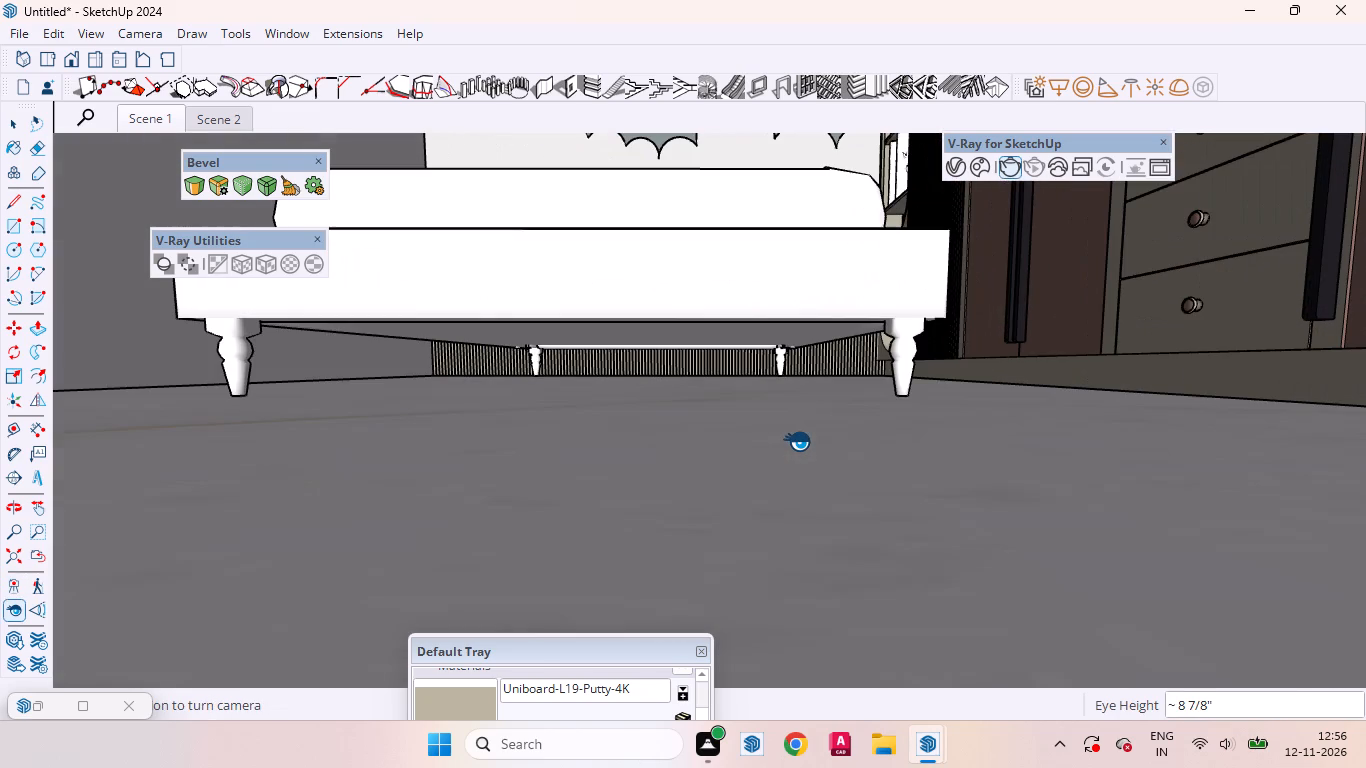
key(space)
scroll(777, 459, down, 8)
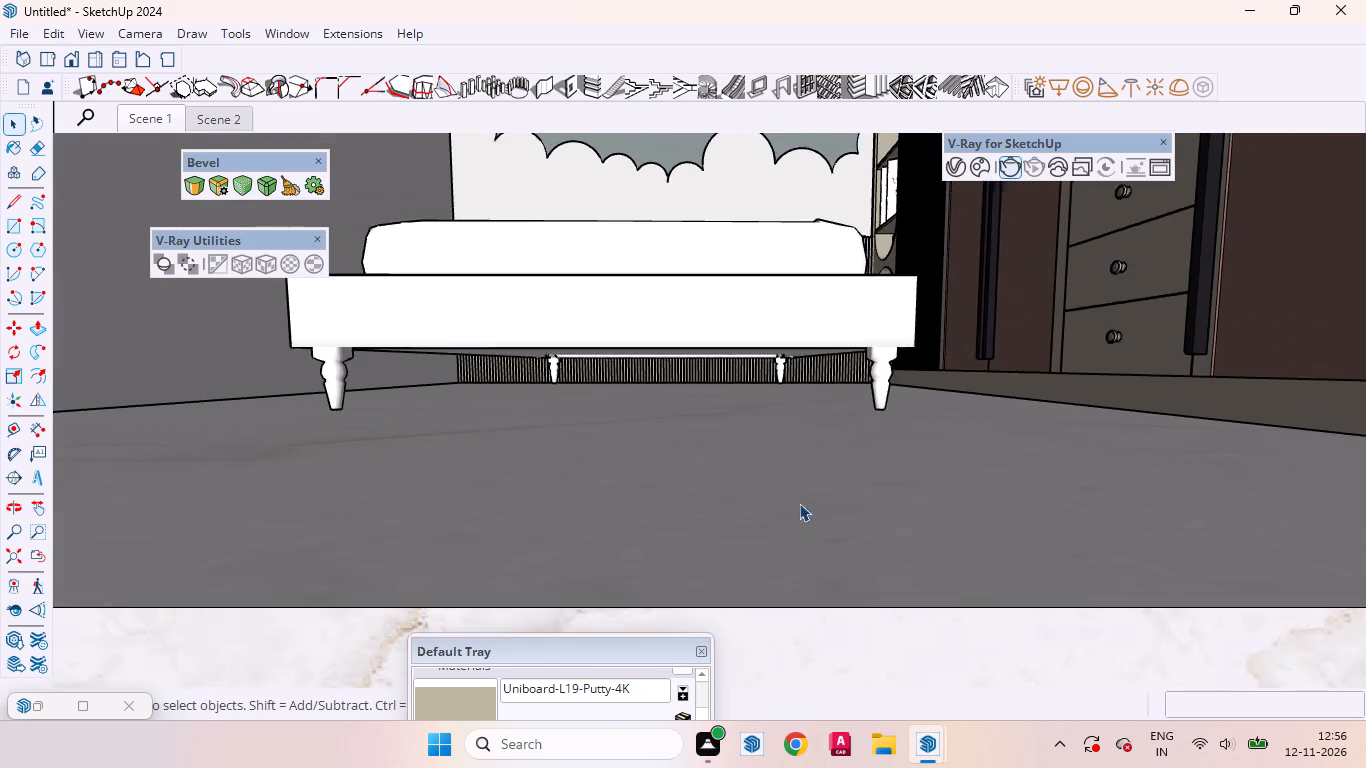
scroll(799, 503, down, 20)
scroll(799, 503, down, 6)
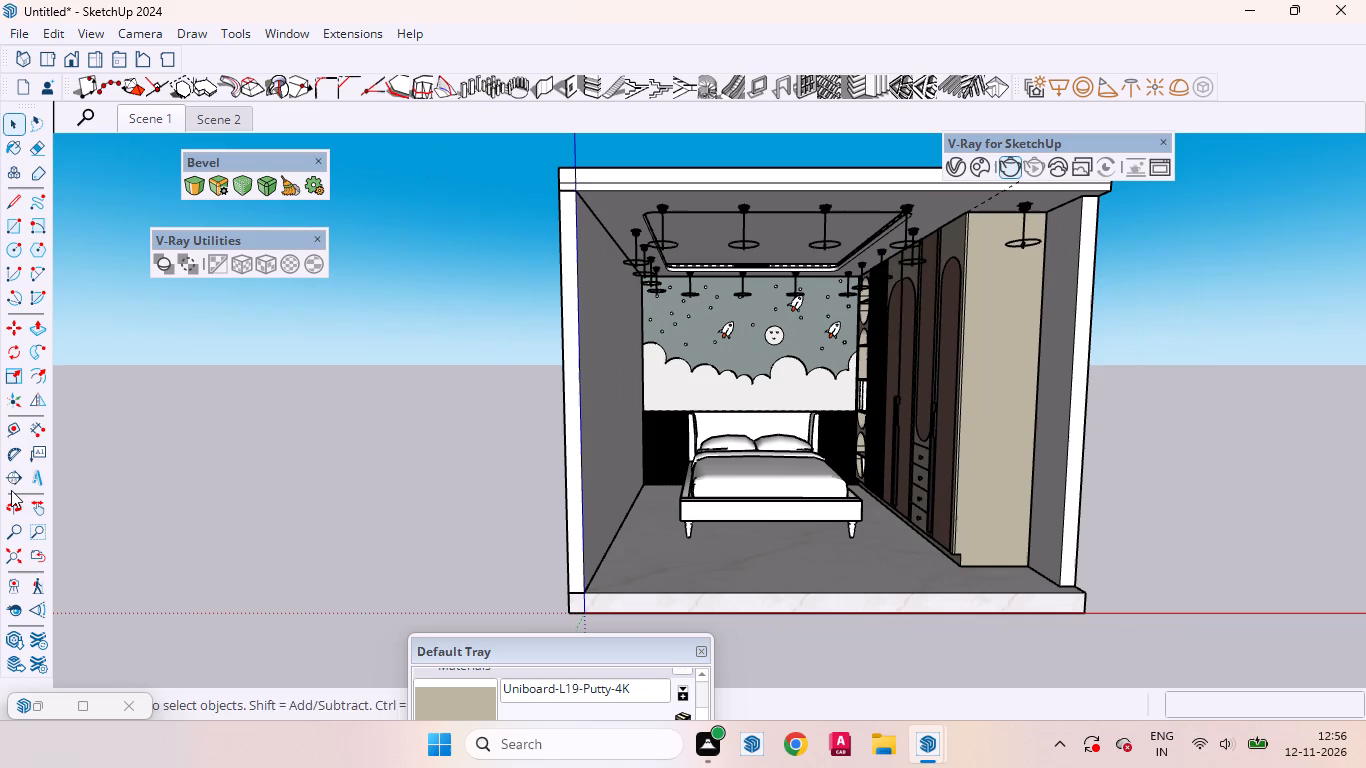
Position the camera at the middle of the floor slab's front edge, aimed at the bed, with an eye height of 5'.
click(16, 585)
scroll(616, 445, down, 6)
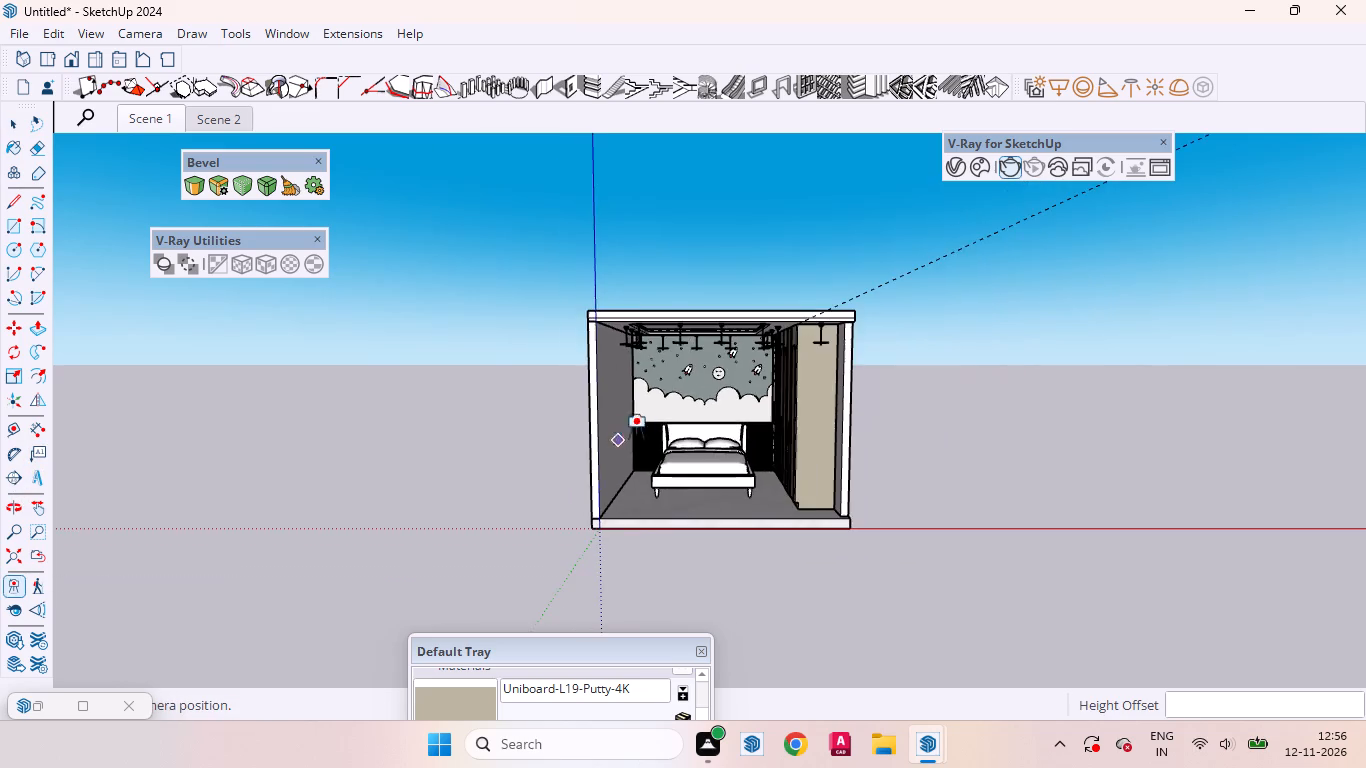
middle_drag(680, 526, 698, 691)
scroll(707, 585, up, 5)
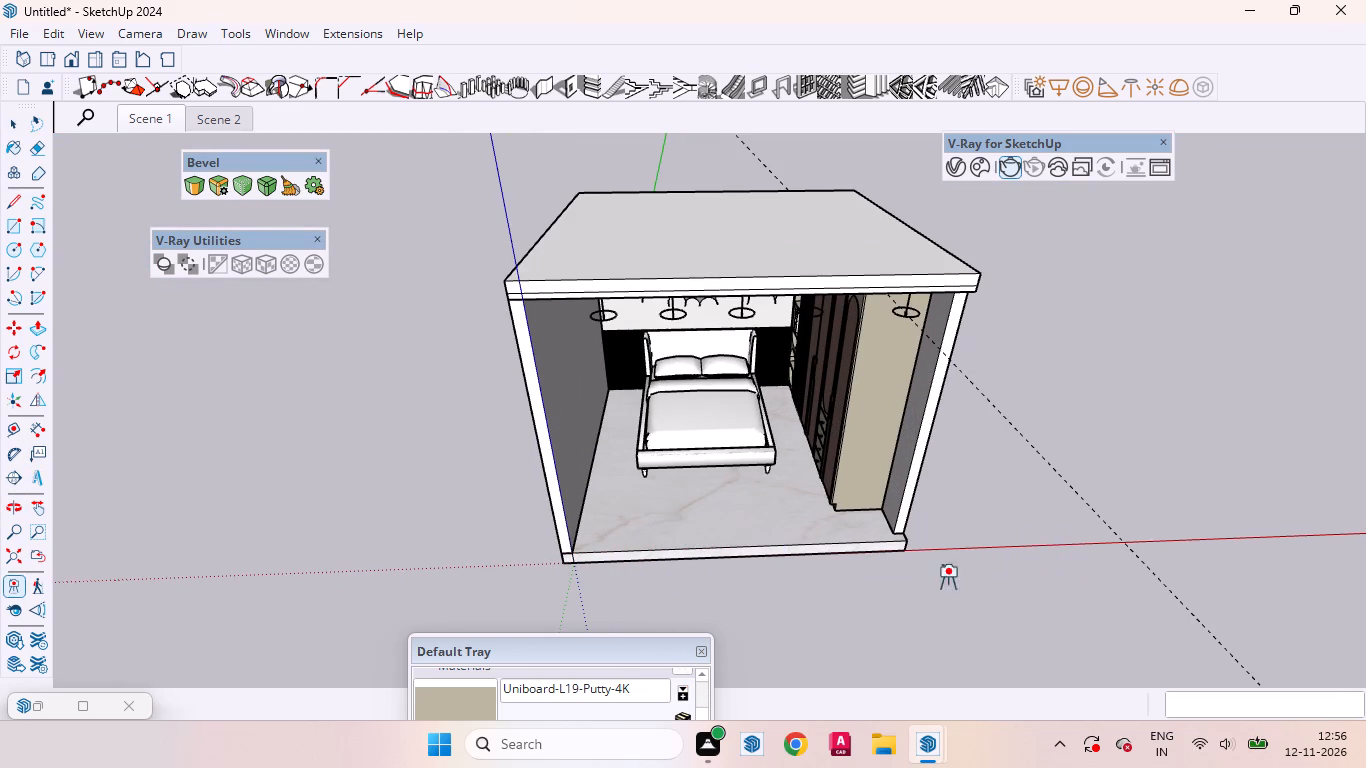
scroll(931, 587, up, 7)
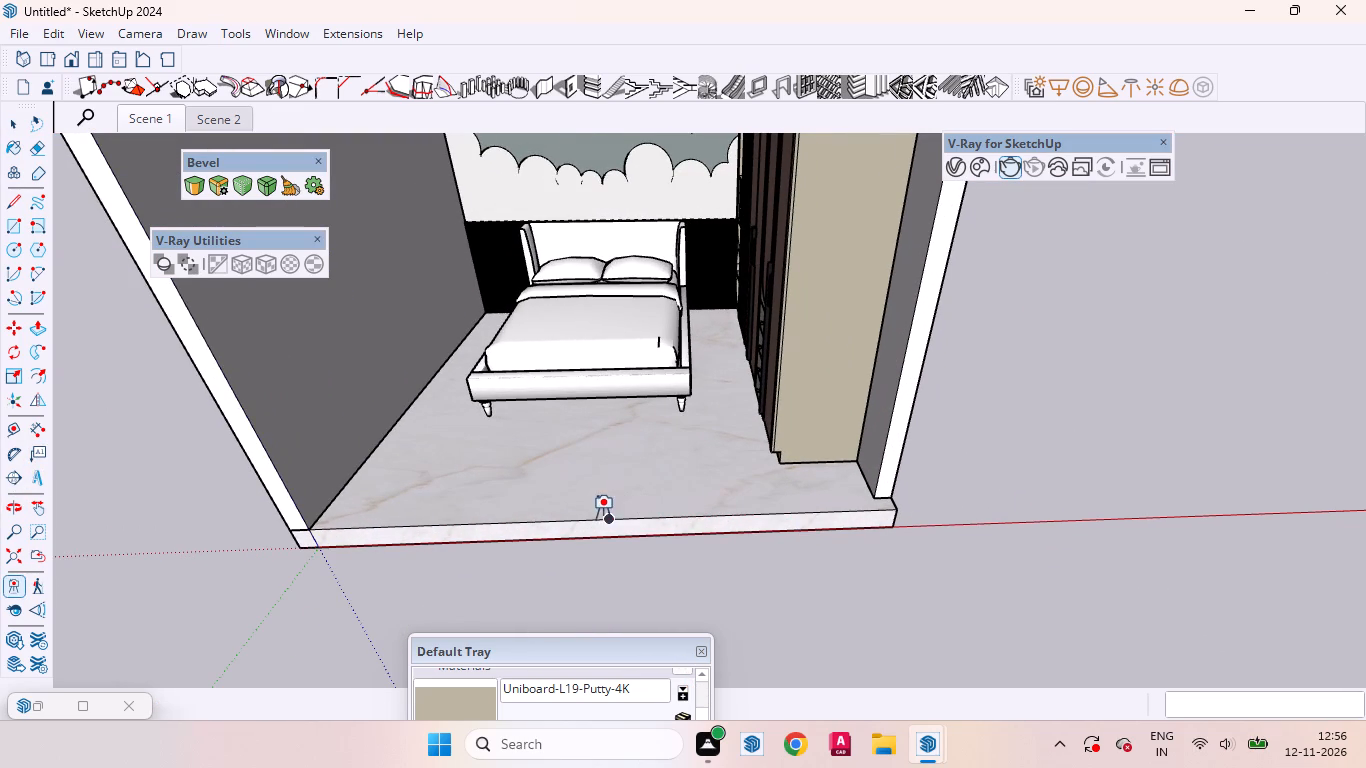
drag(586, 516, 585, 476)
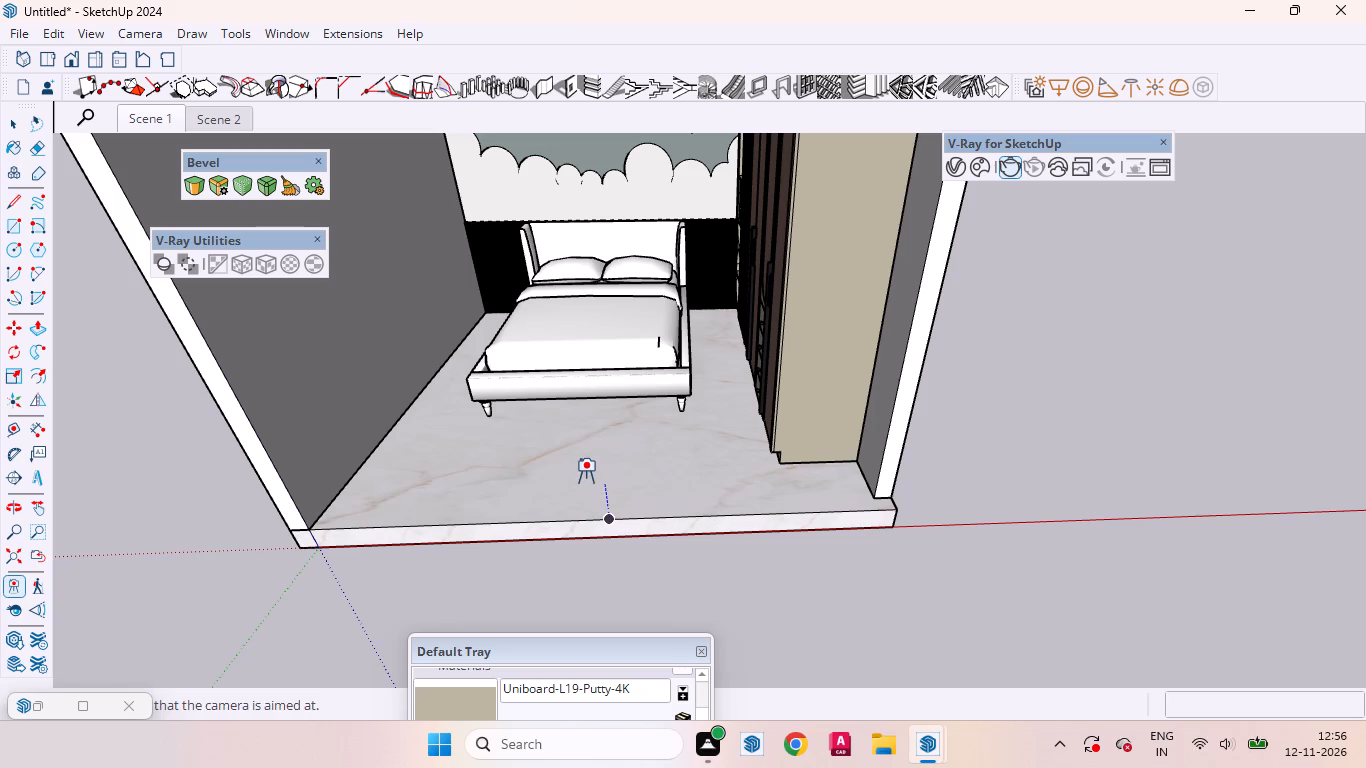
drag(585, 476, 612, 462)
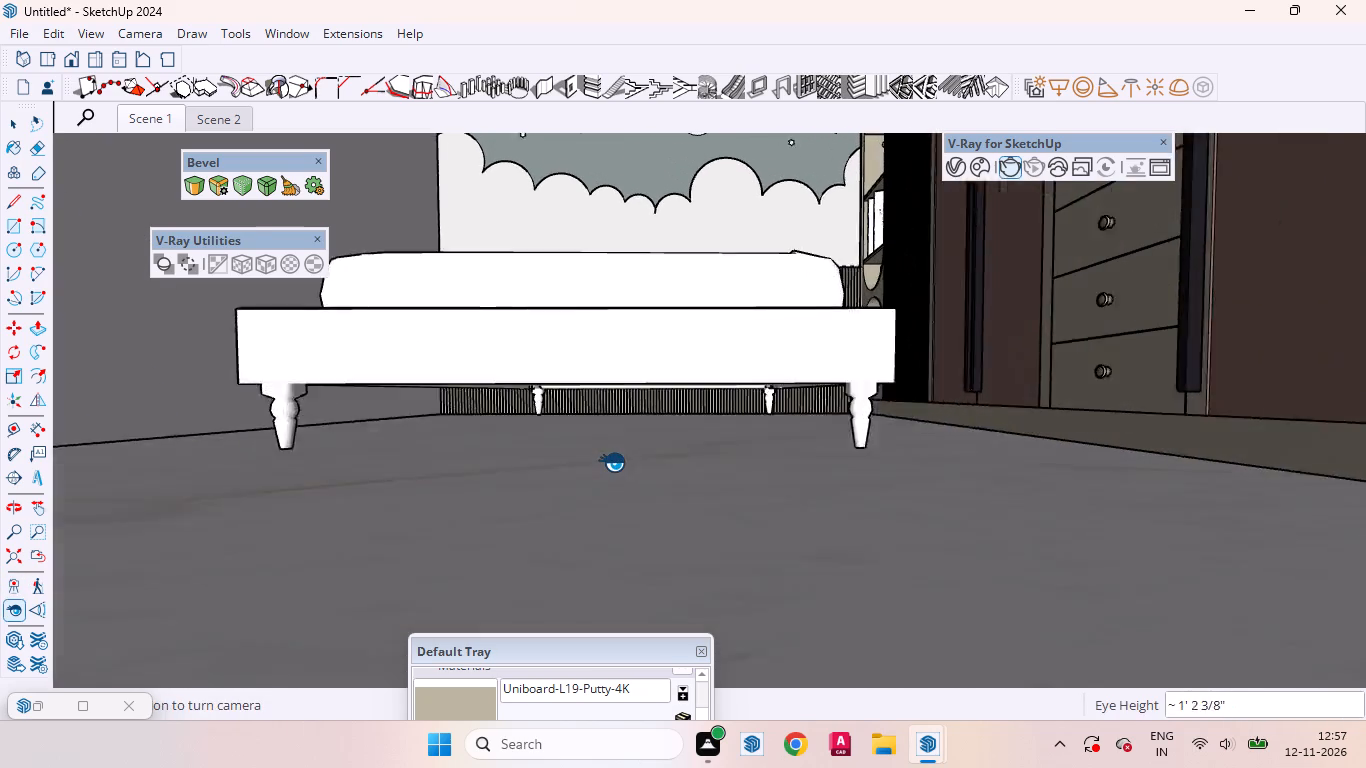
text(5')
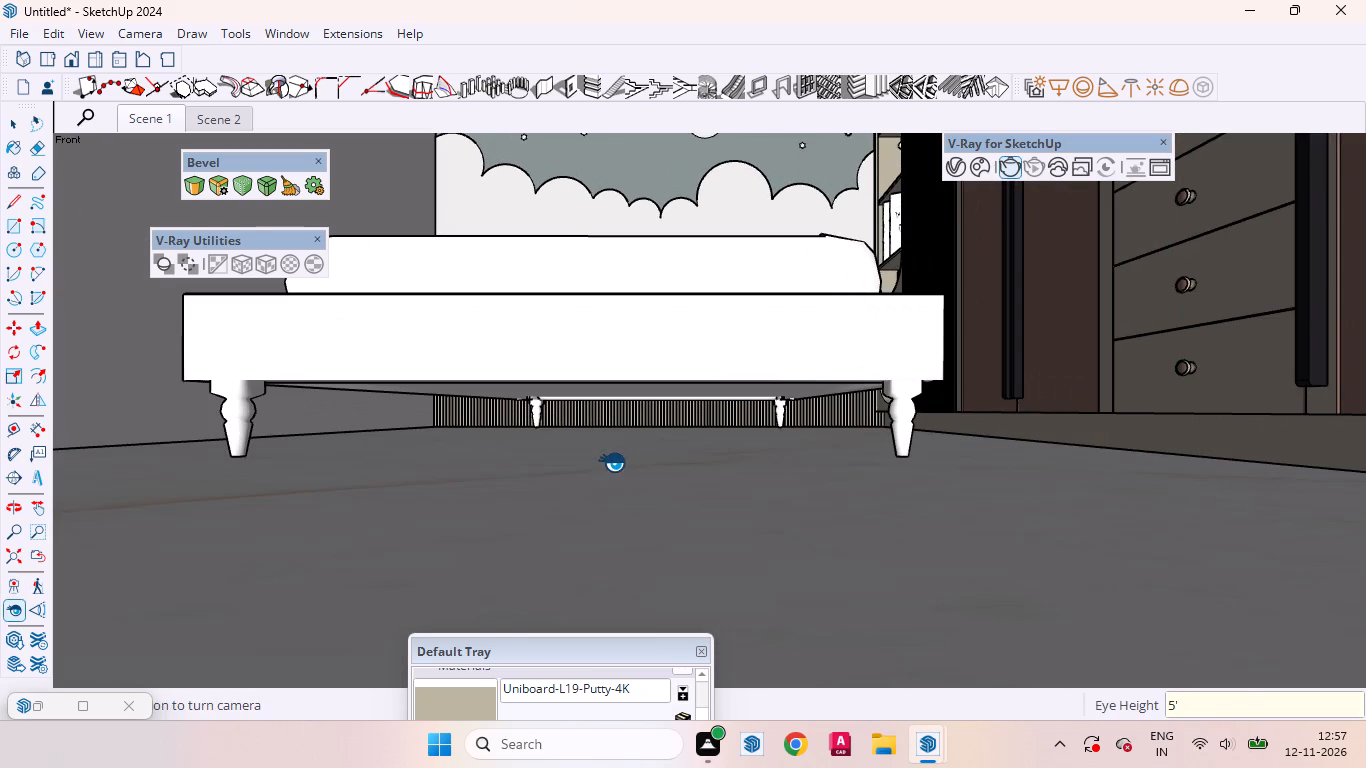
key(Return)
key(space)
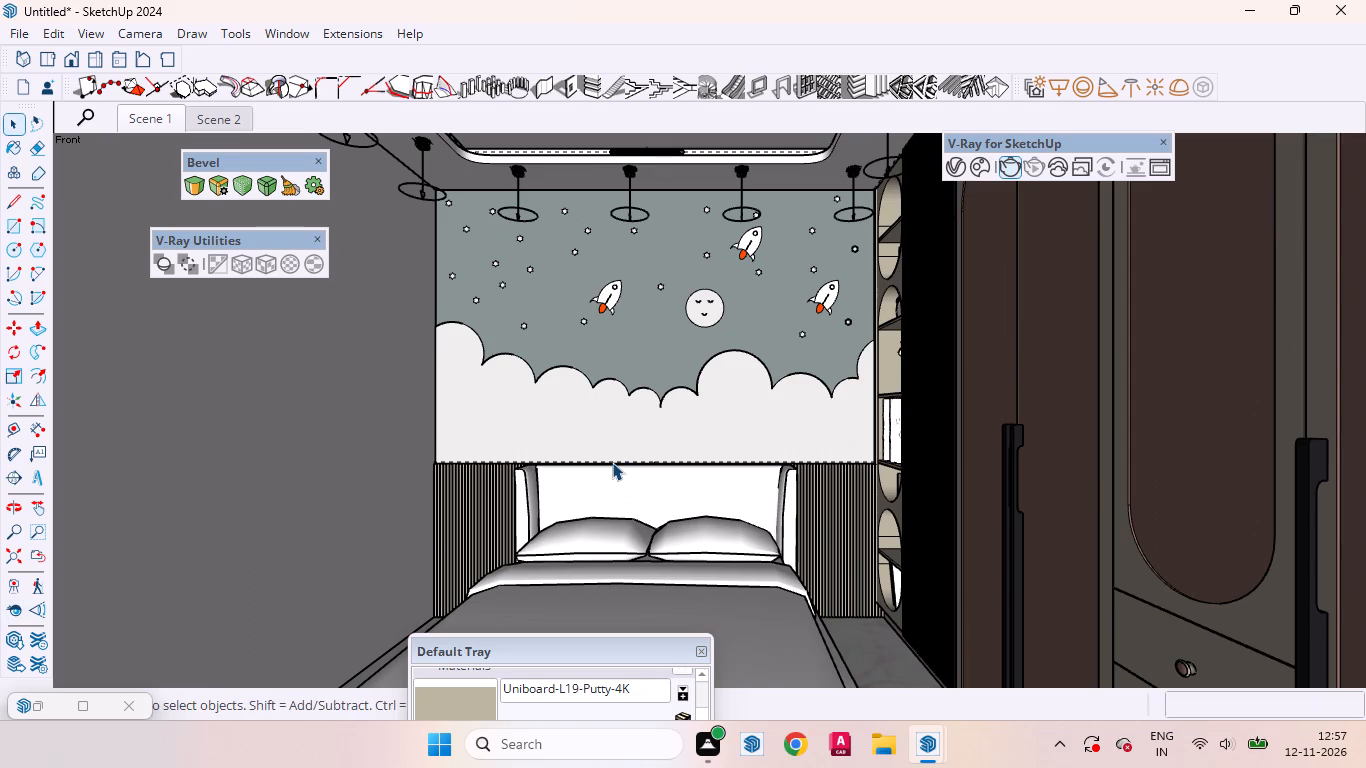
Recall Scene 1 and close the floating Default Tray to clear the viewport.
drag(589, 655, 766, 642)
drag(766, 642, 848, 631)
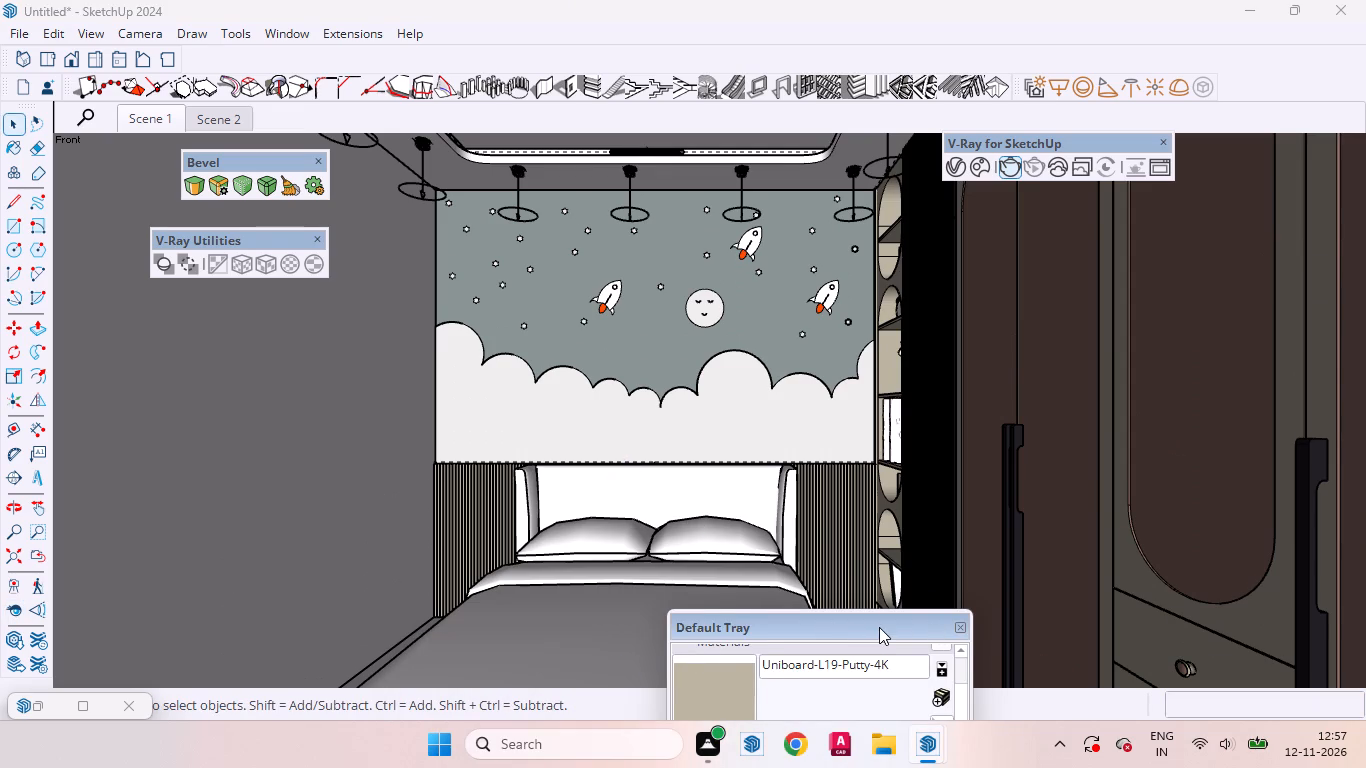
drag(879, 627, 216, 311)
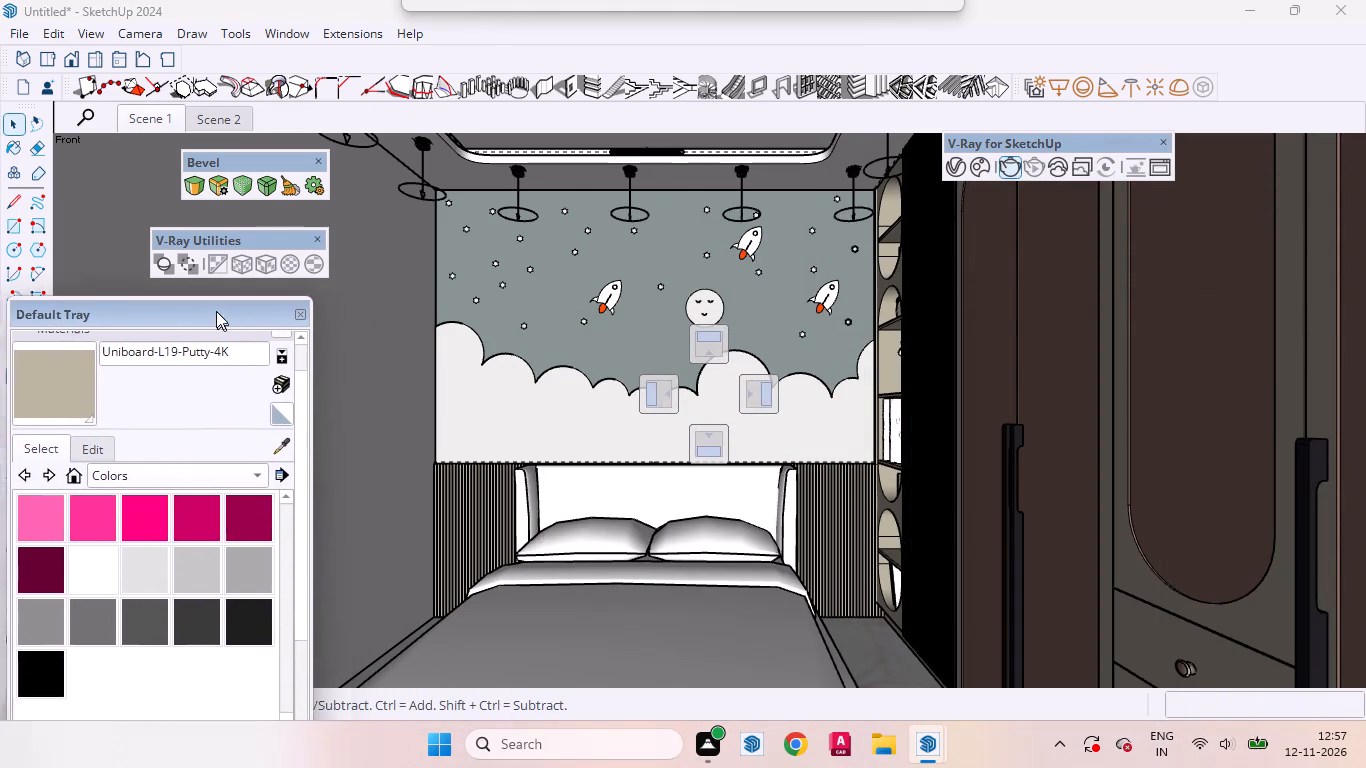
drag(216, 311, 211, 305)
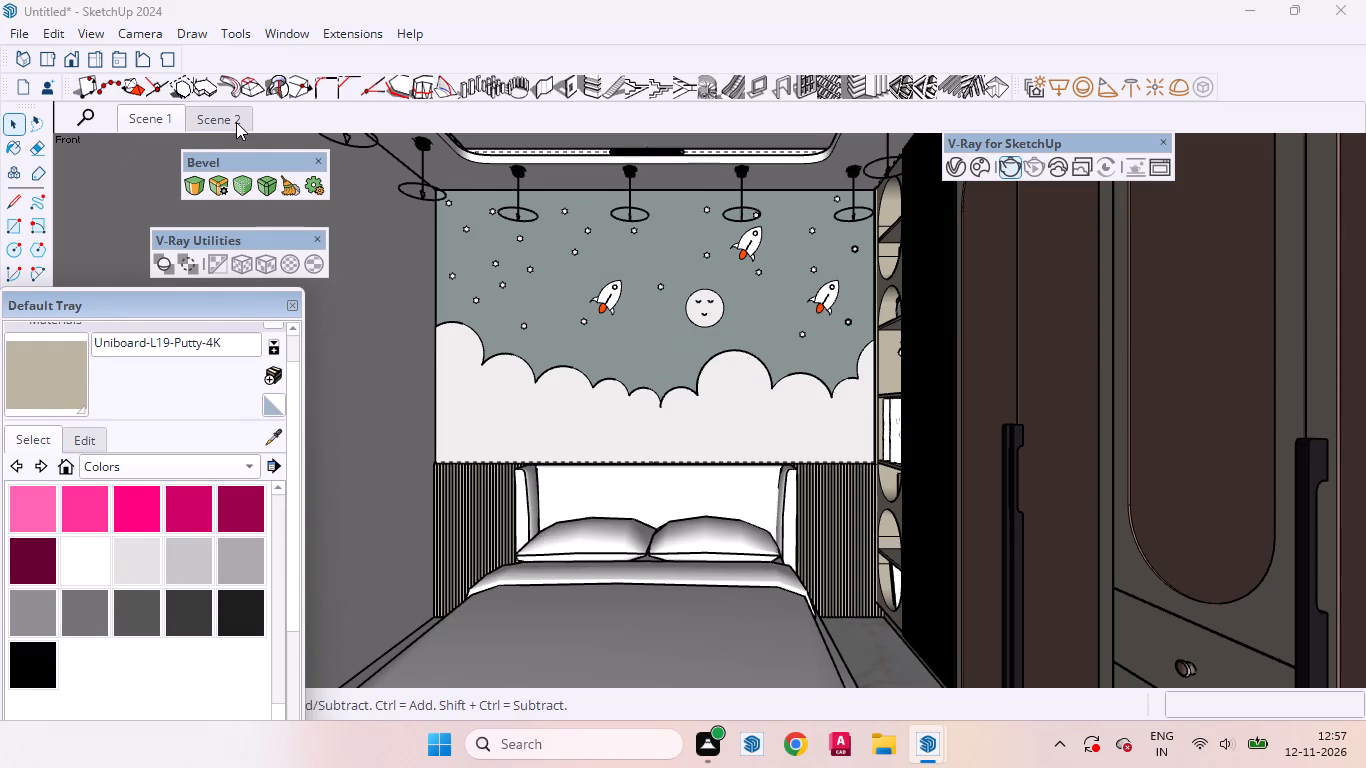
click(158, 126)
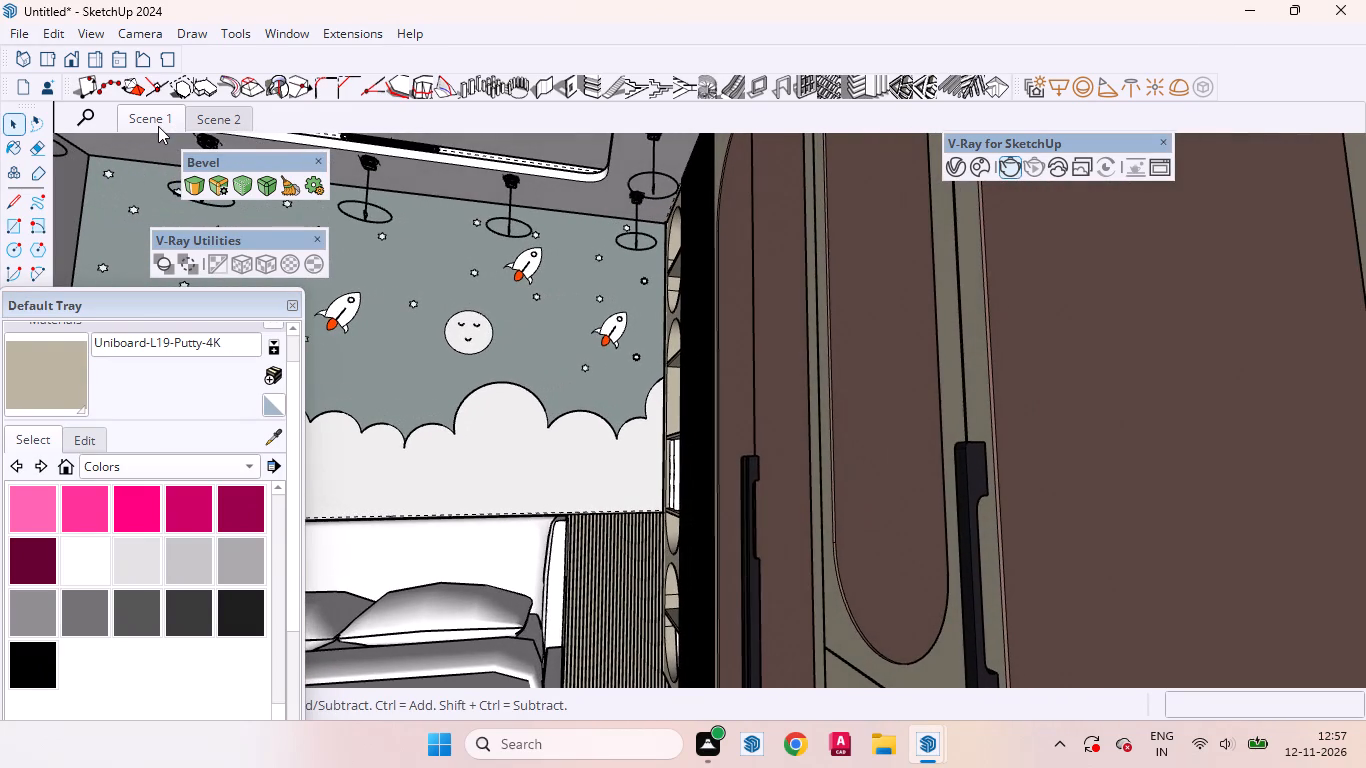
drag(133, 302, 574, 230)
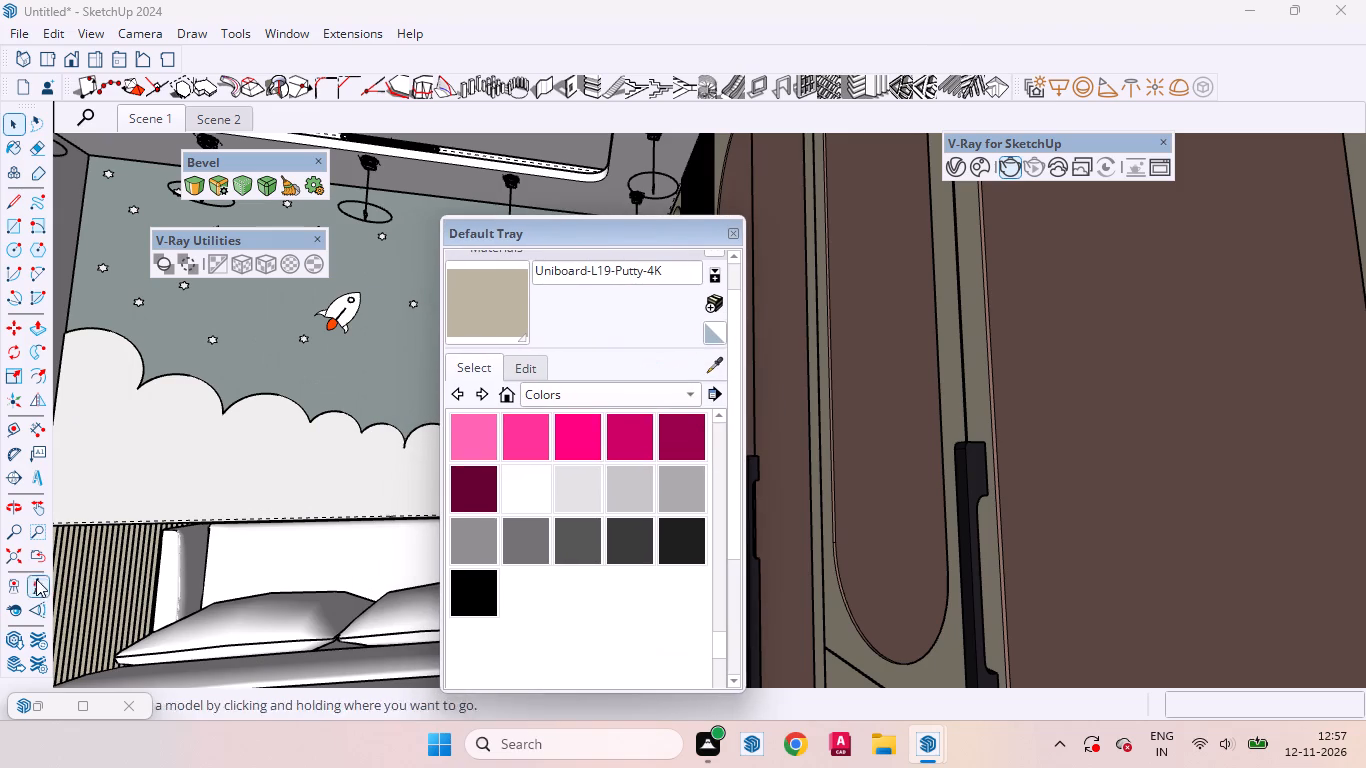
click(35, 561)
drag(560, 226, 536, 239)
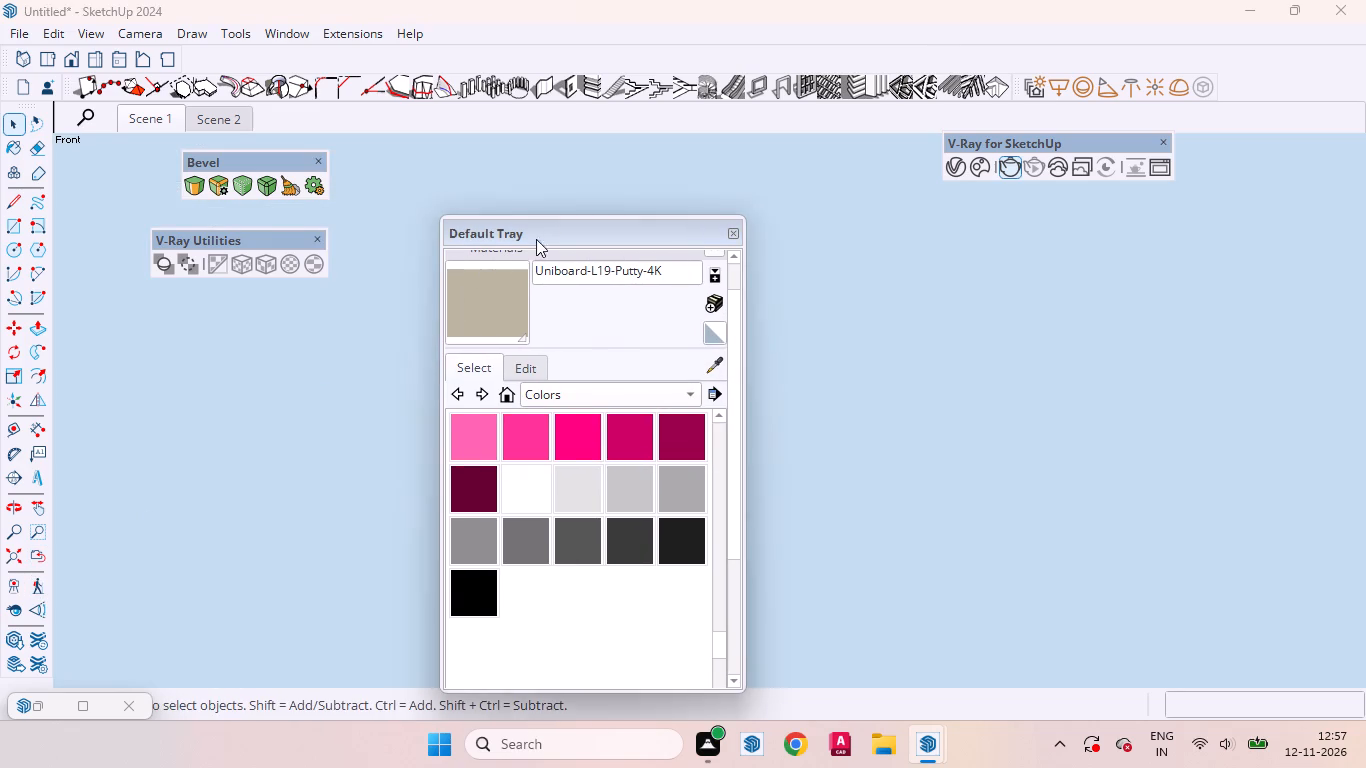
drag(536, 239, 0, 473)
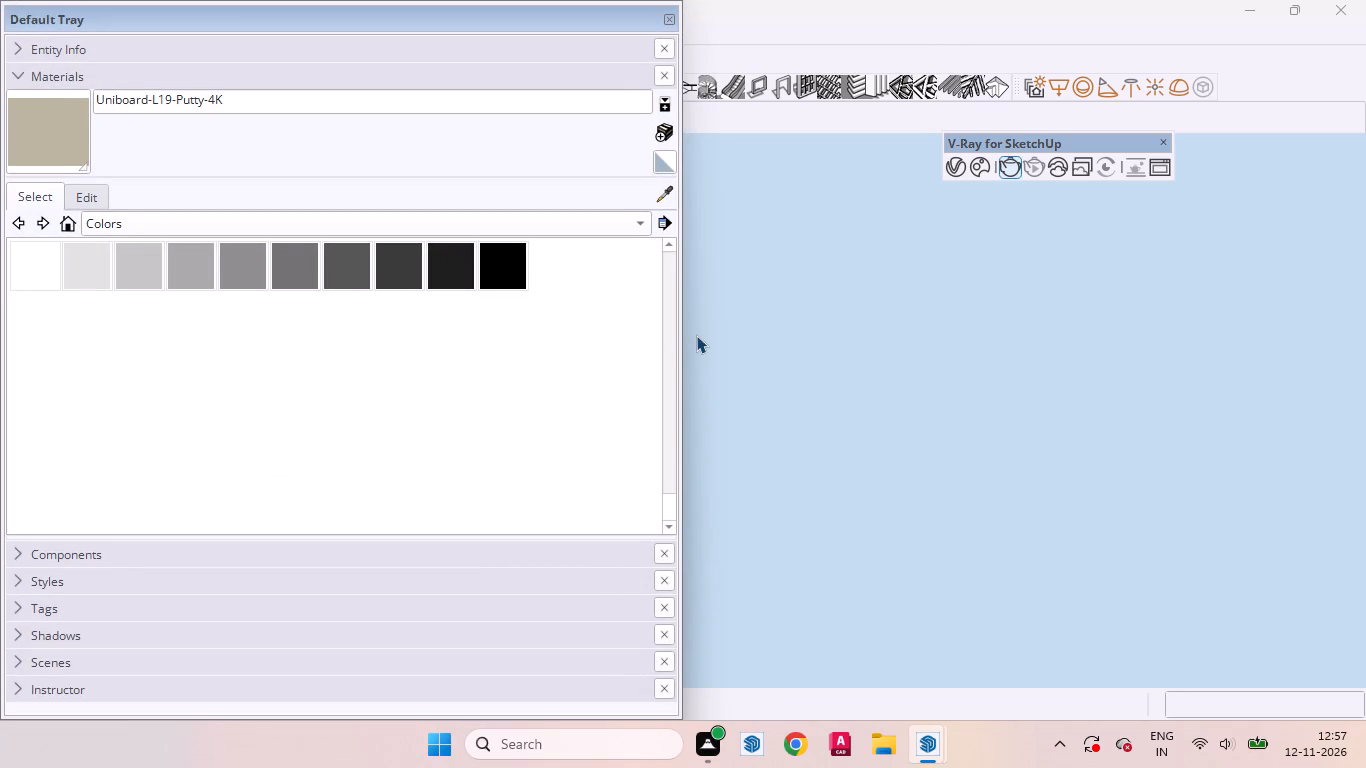
drag(680, 321, 0, 301)
click(294, 16)
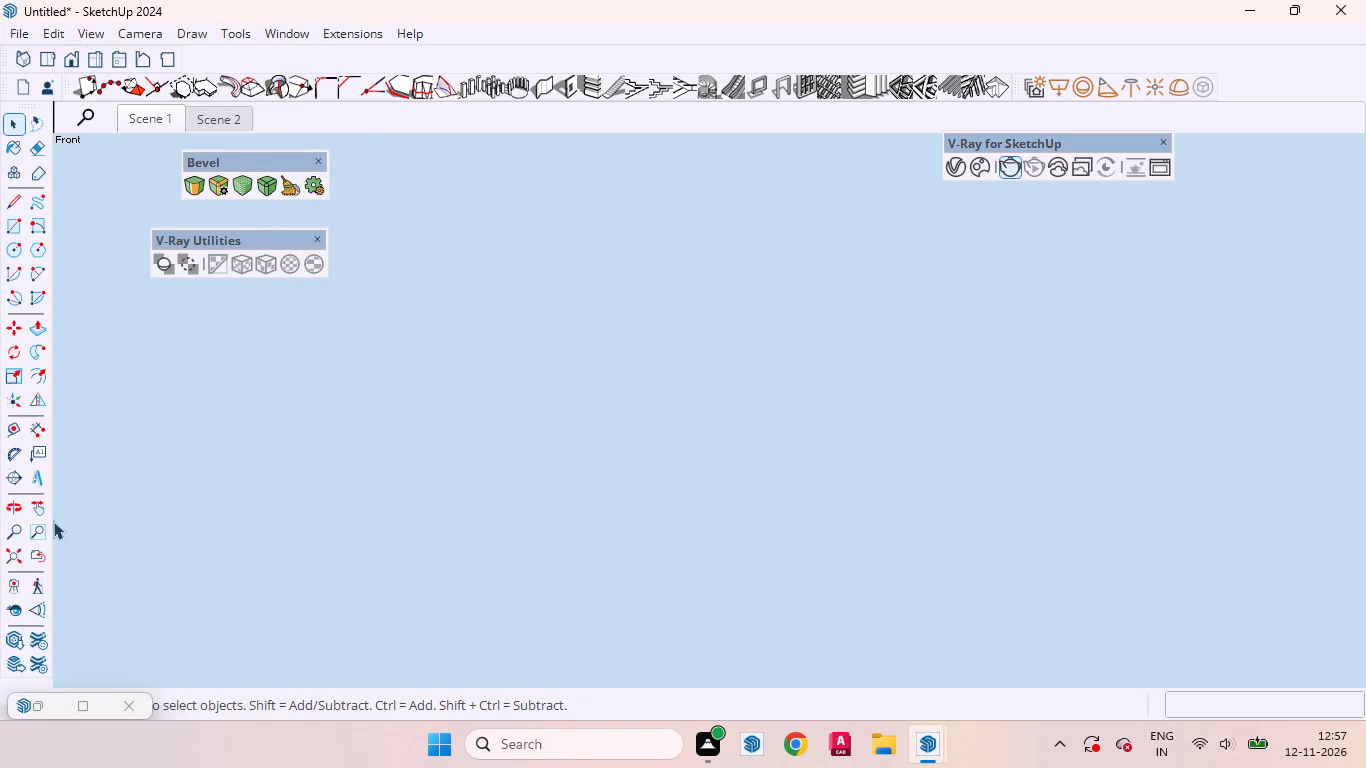
Hide the front wall group again, working from the front view.
click(42, 561)
scroll(705, 390, down, 8)
middle_drag(757, 462, 542, 328)
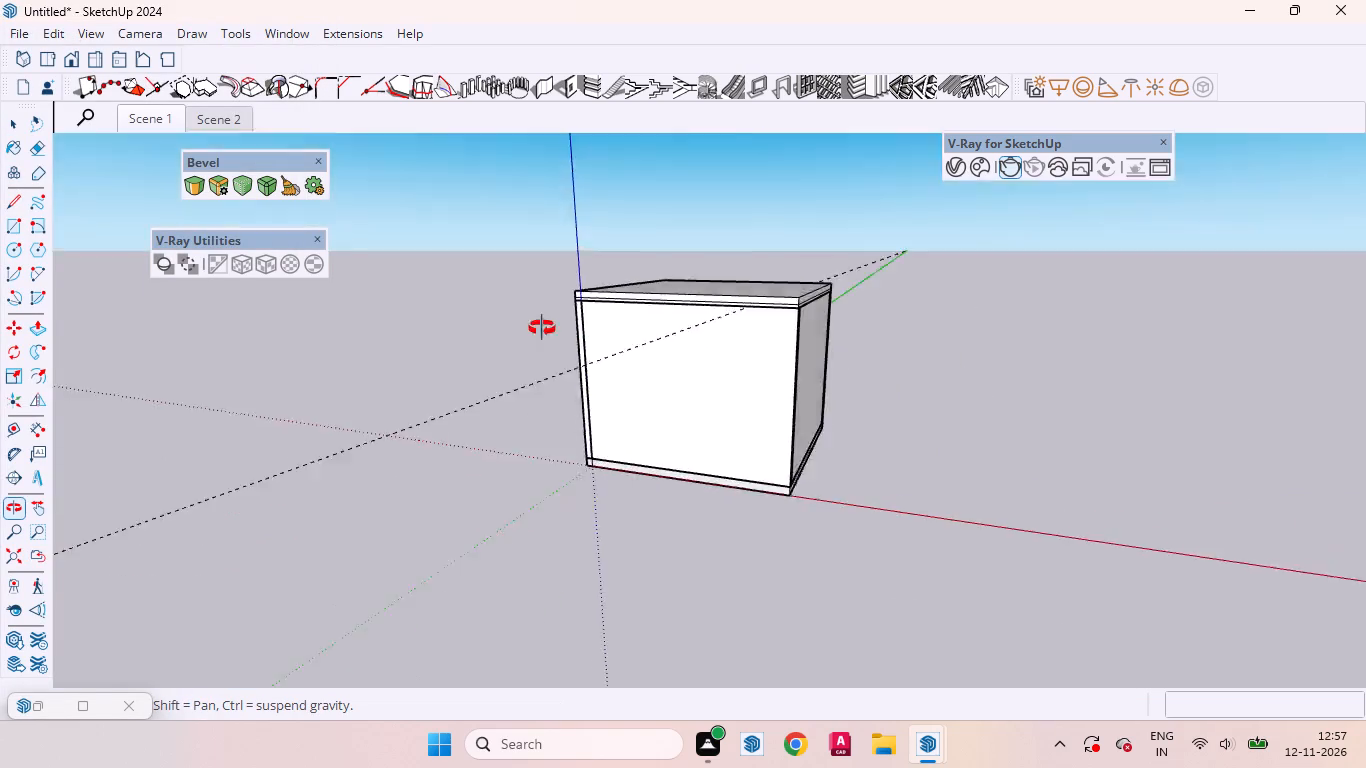
middle_drag(542, 328, 778, 550)
scroll(701, 509, up, 1)
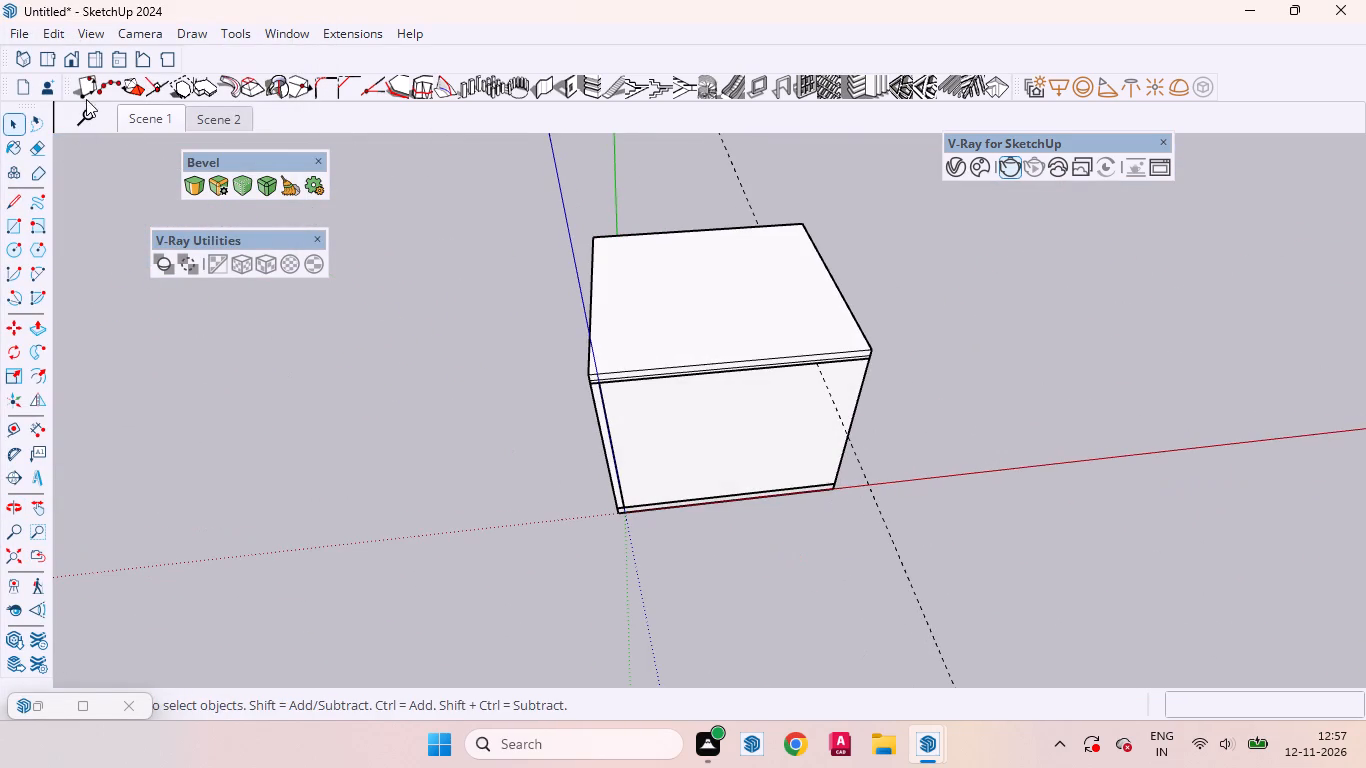
click(77, 58)
click(727, 377)
right_click(727, 380)
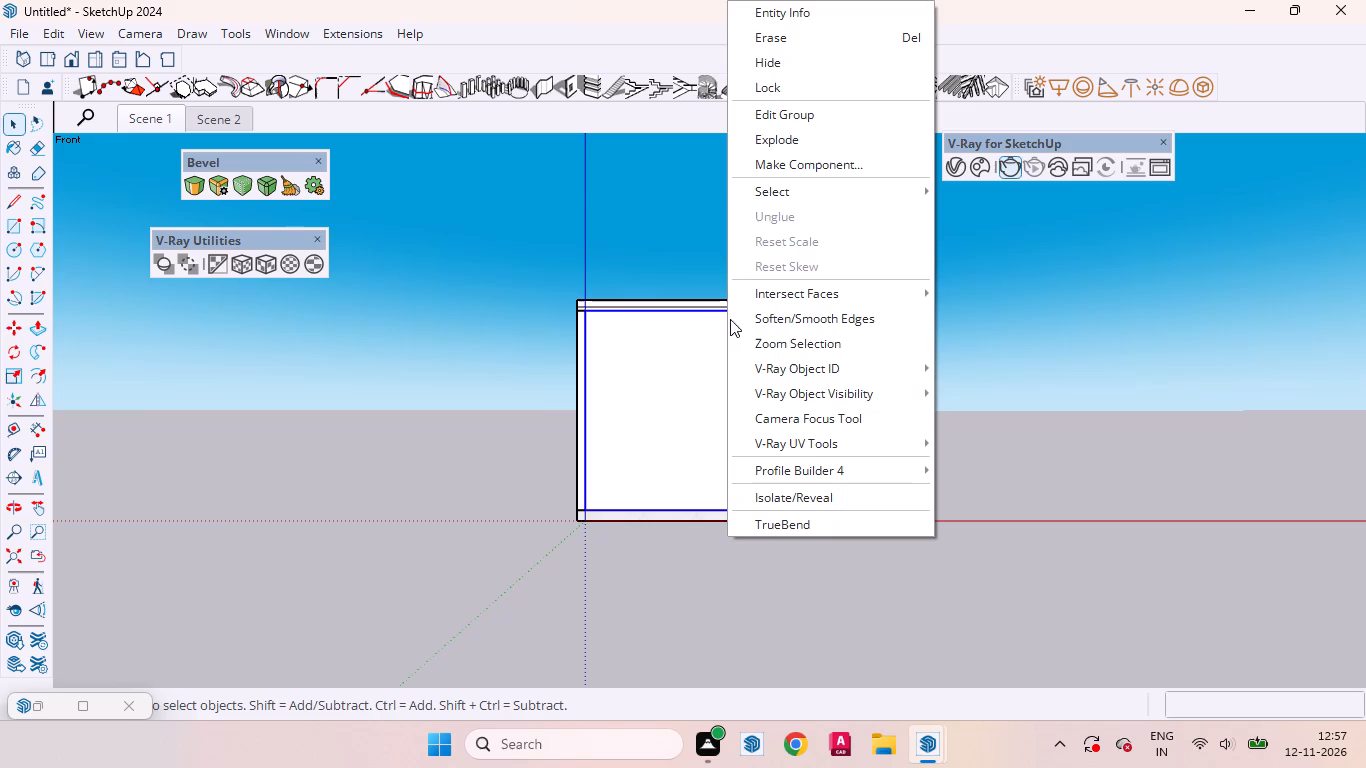
click(804, 67)
Position the camera on the middle of the floor slab's front edge, facing the bed, at a 5' eye height.
scroll(737, 698, up, 6)
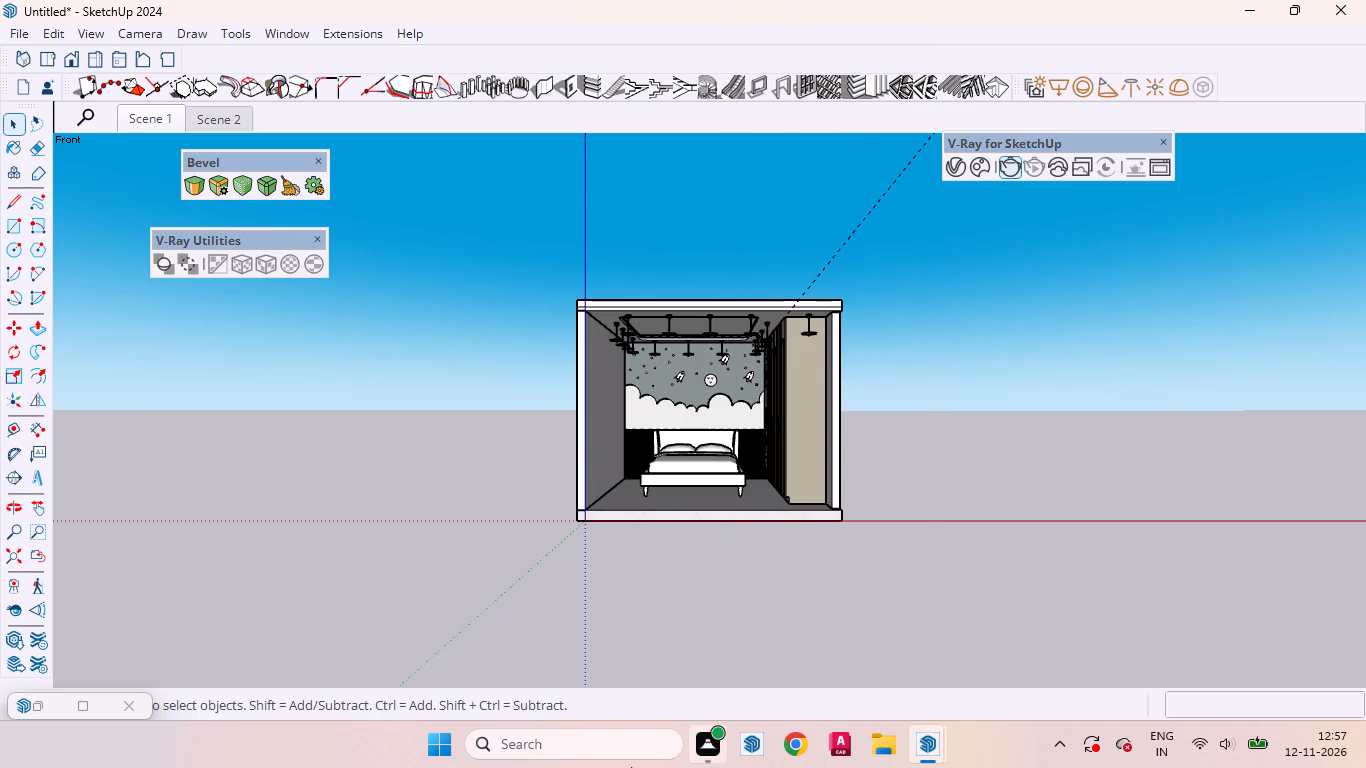
scroll(638, 535, up, 4)
middle_drag(695, 494, 706, 659)
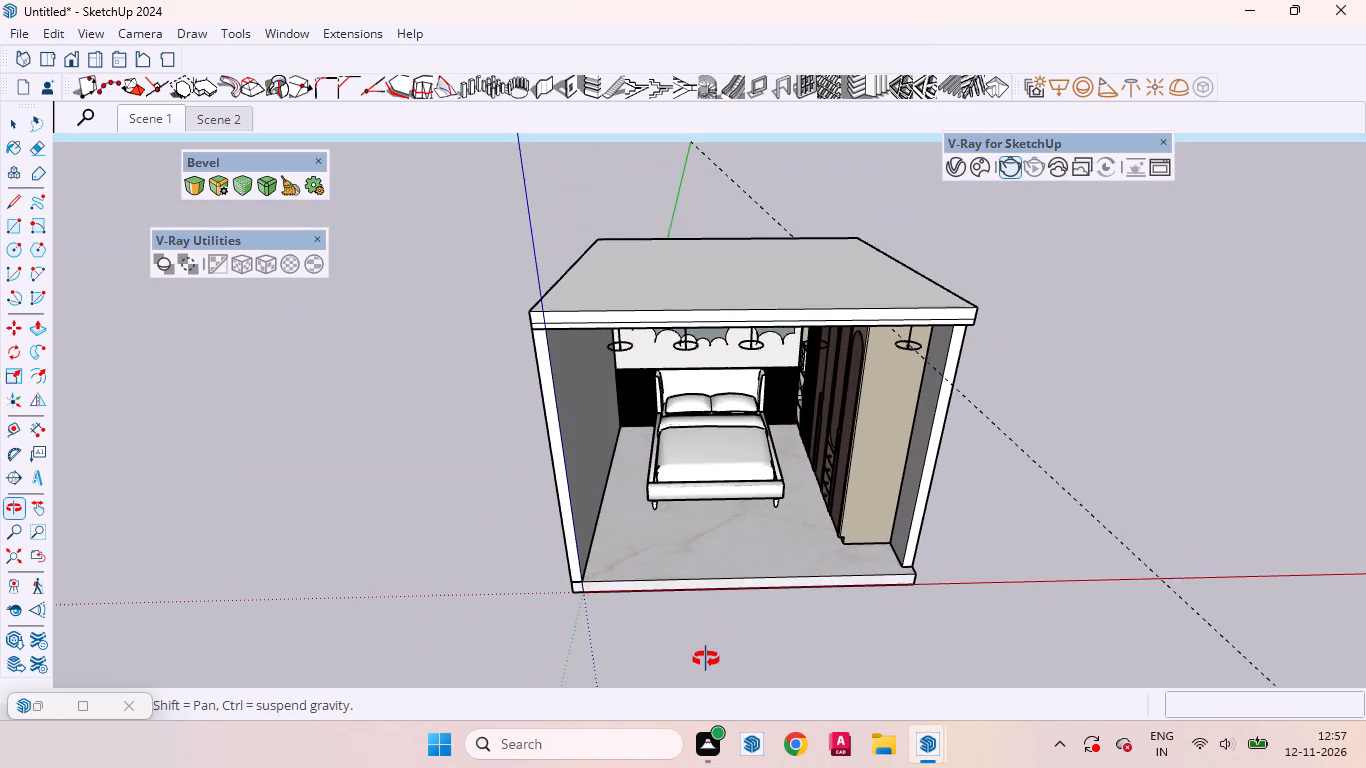
middle_drag(706, 659, 702, 651)
click(13, 578)
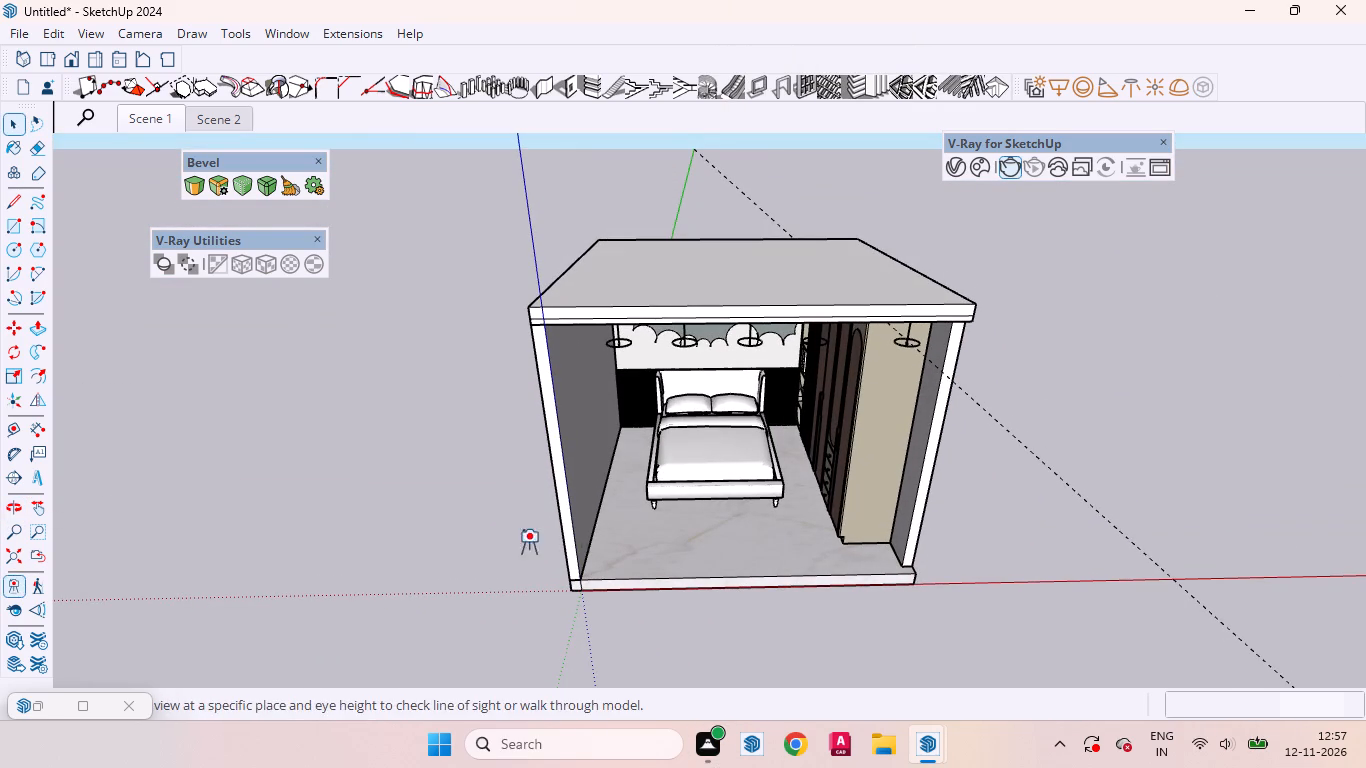
drag(710, 576, 709, 541)
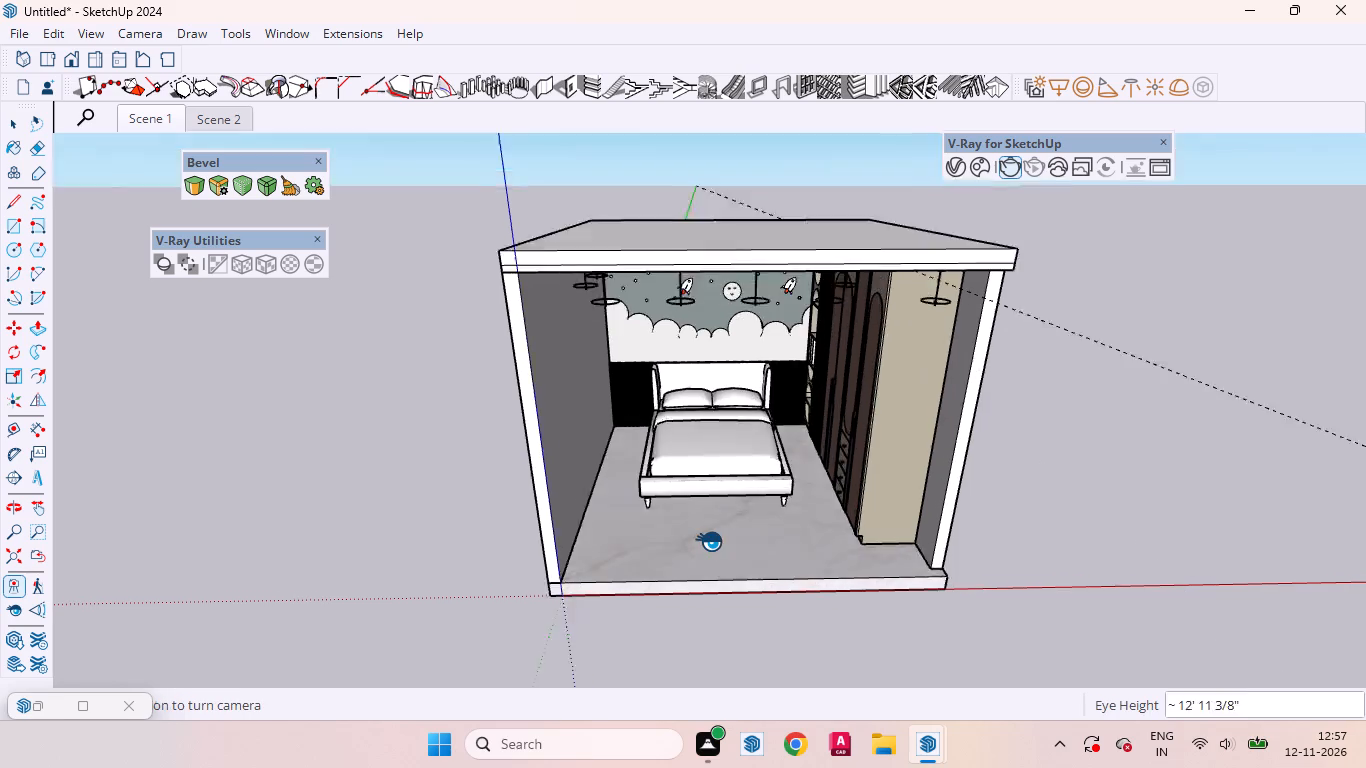
text(5')
key(Return)
key(space)
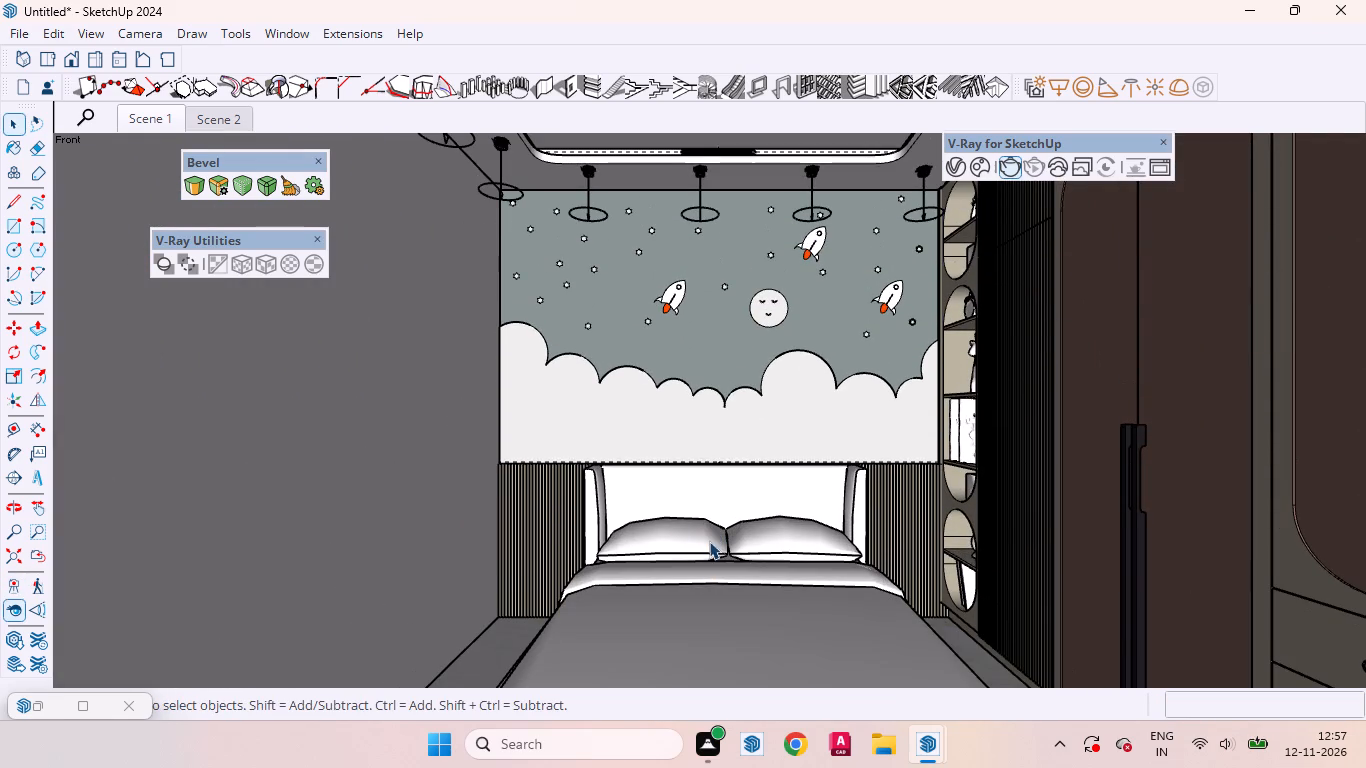
Set the camera's field of view to 50 with the Zoom tool.
click(14, 532)
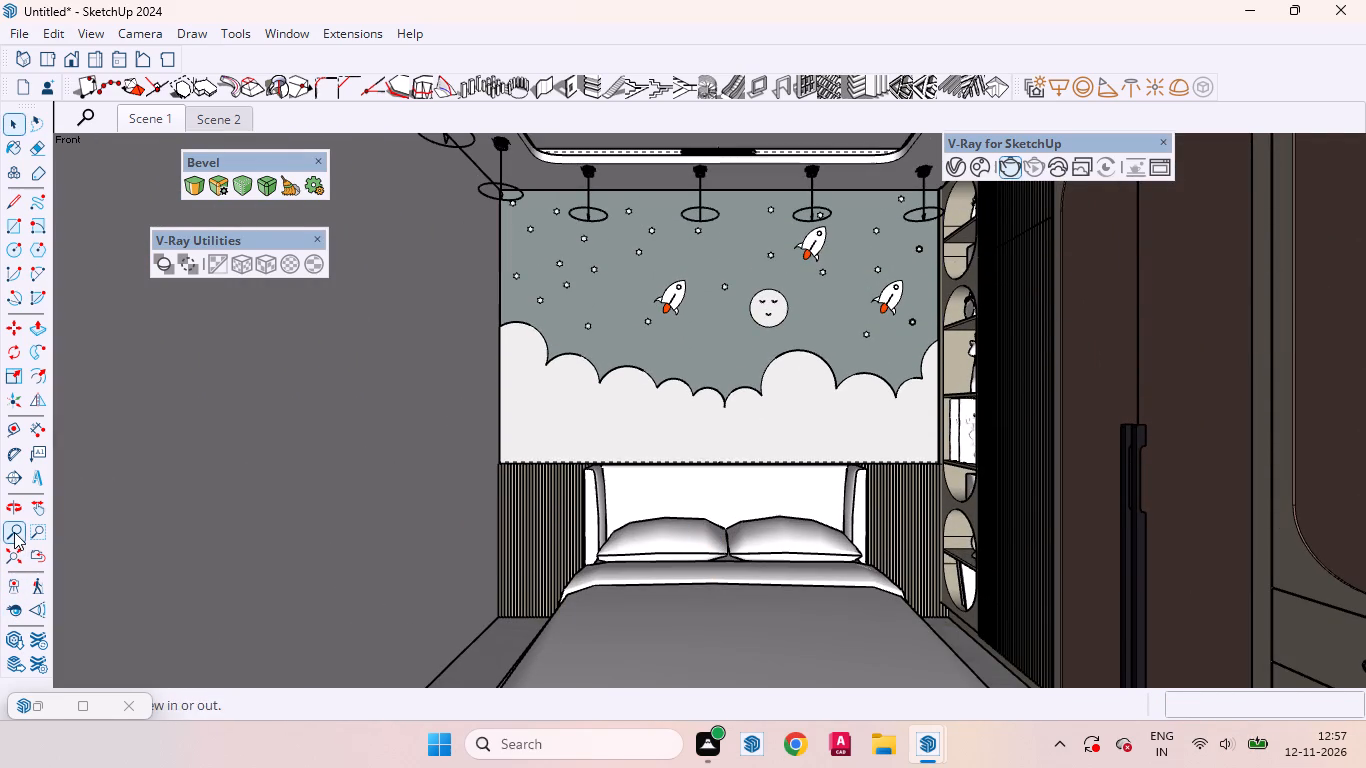
text(50)
key(Return)
key(space)
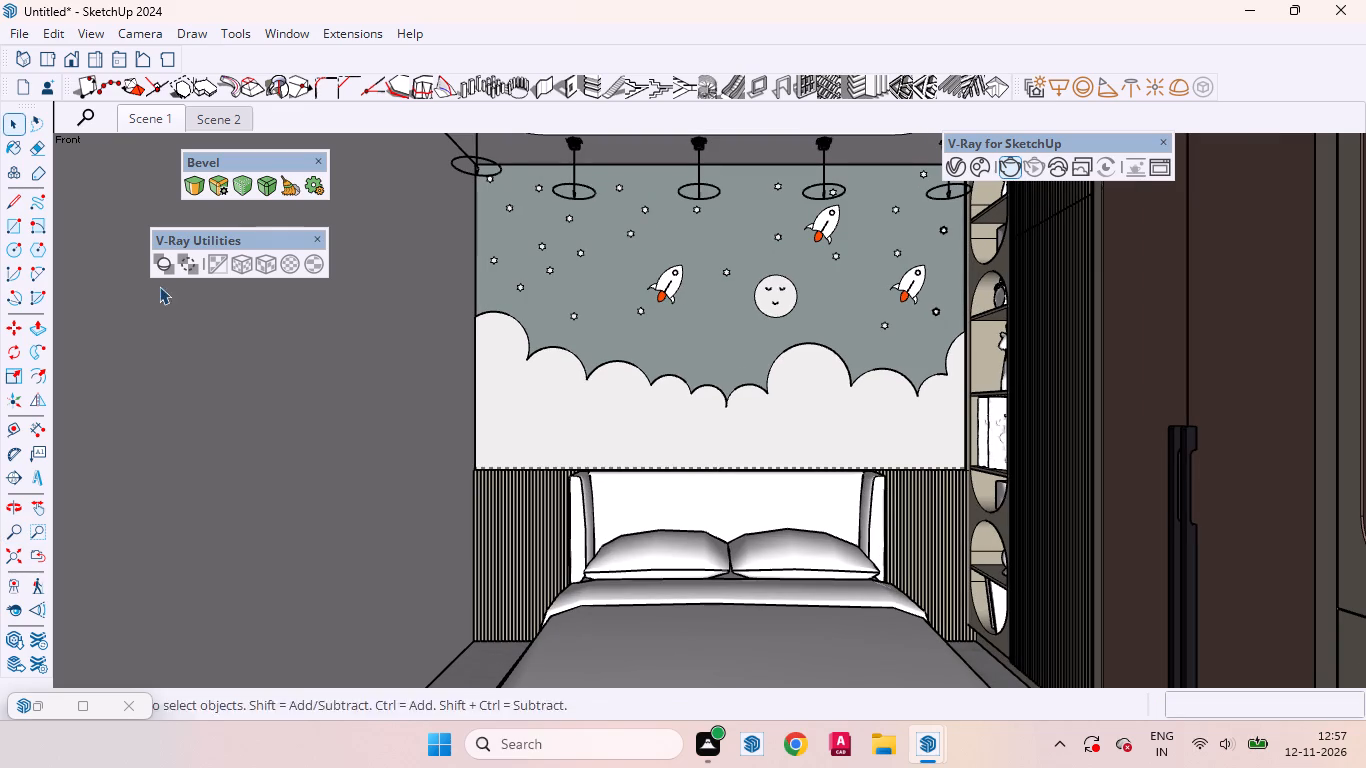
Update Scene 1 with the current bed-facing camera view.
right_click(159, 125)
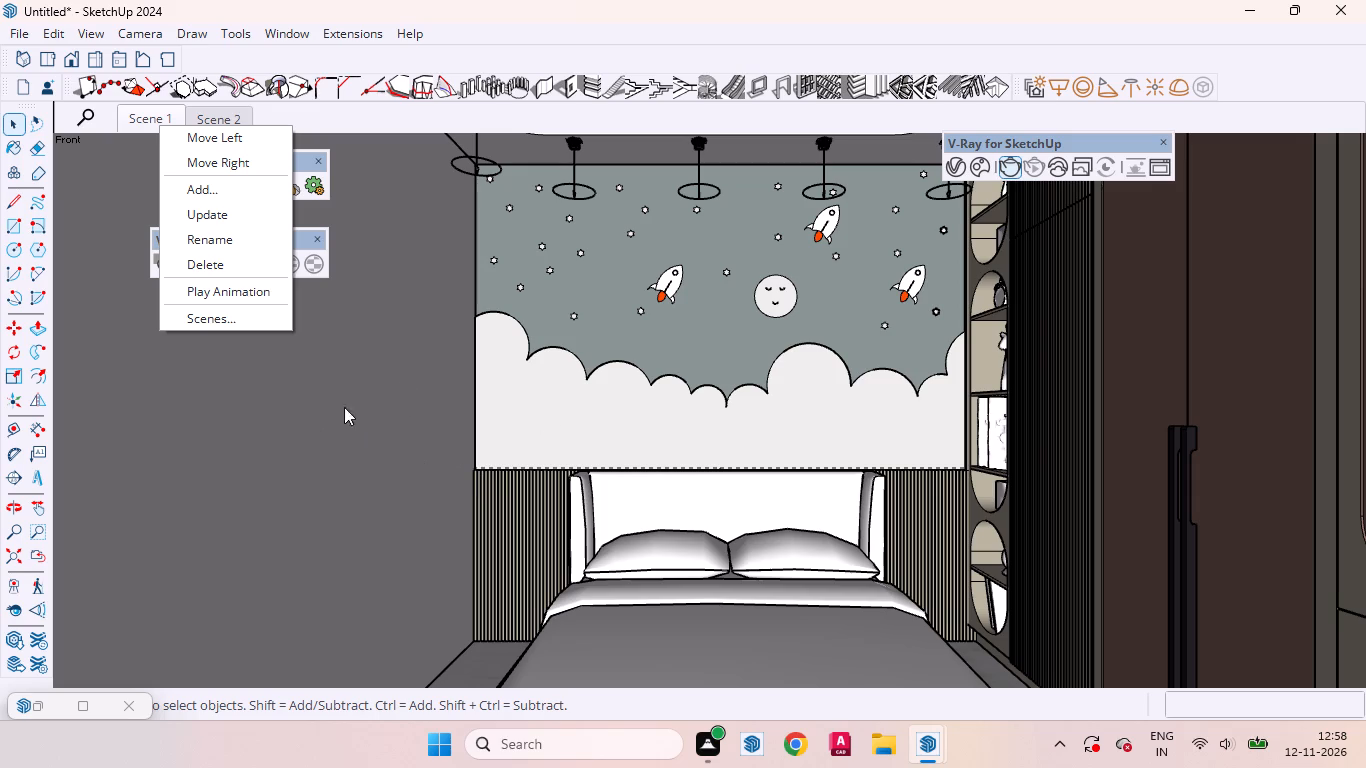
click(214, 211)
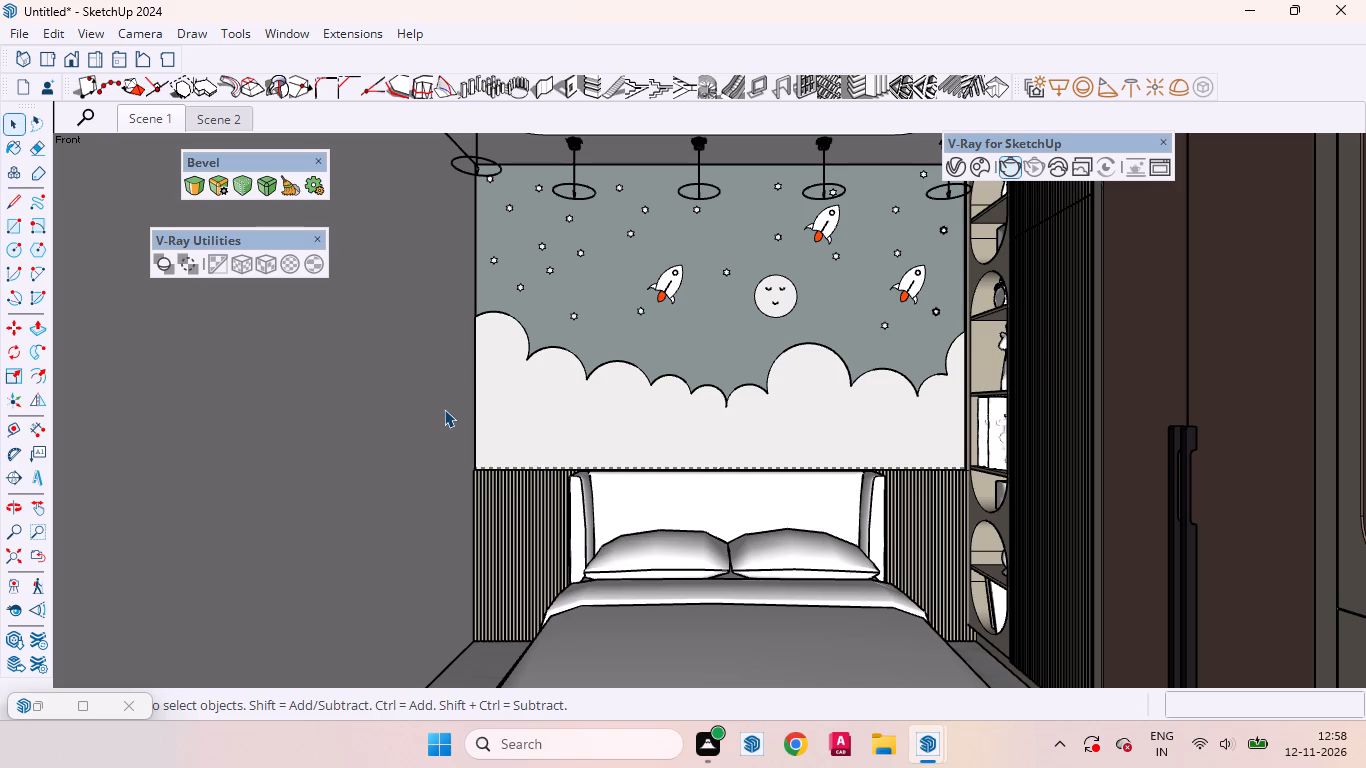
Switch to the Scene 2 view.
click(225, 122)
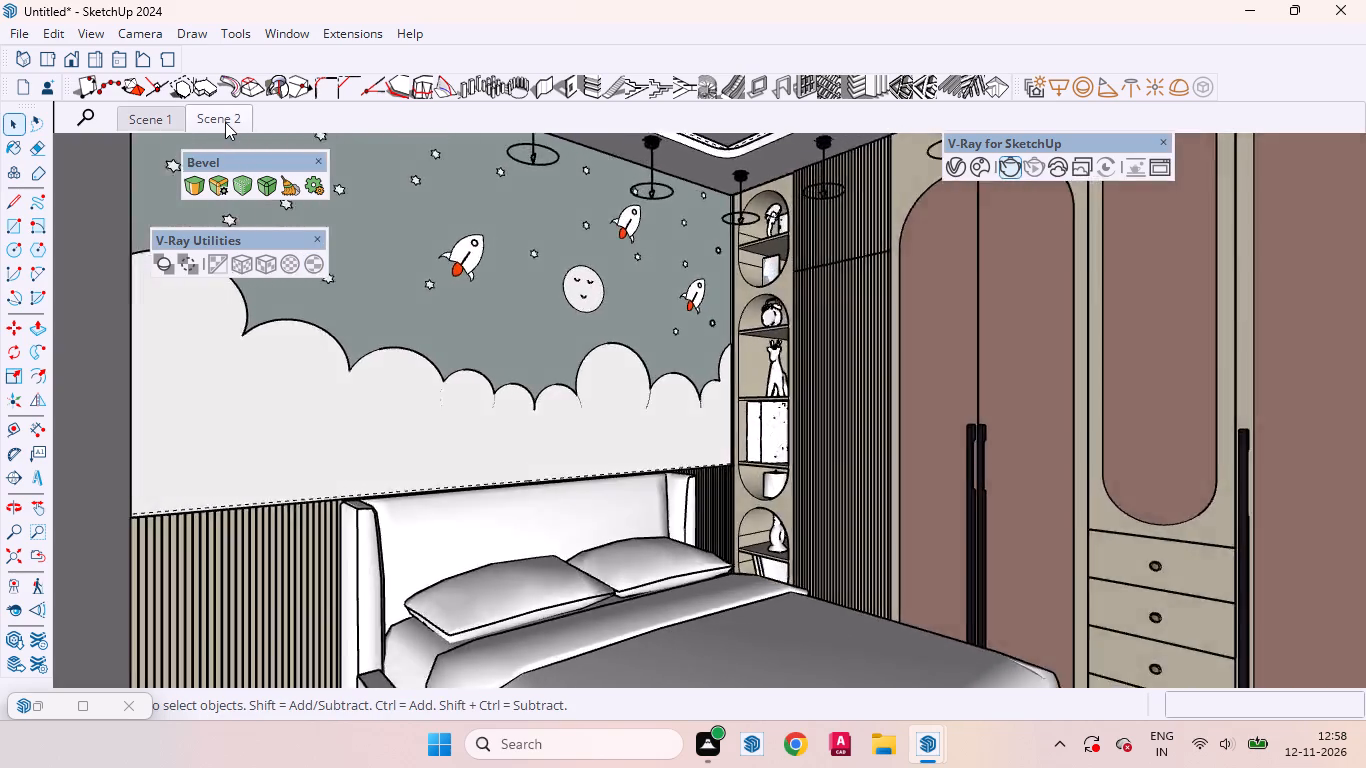
Switch to the Scene 1 view.
click(155, 115)
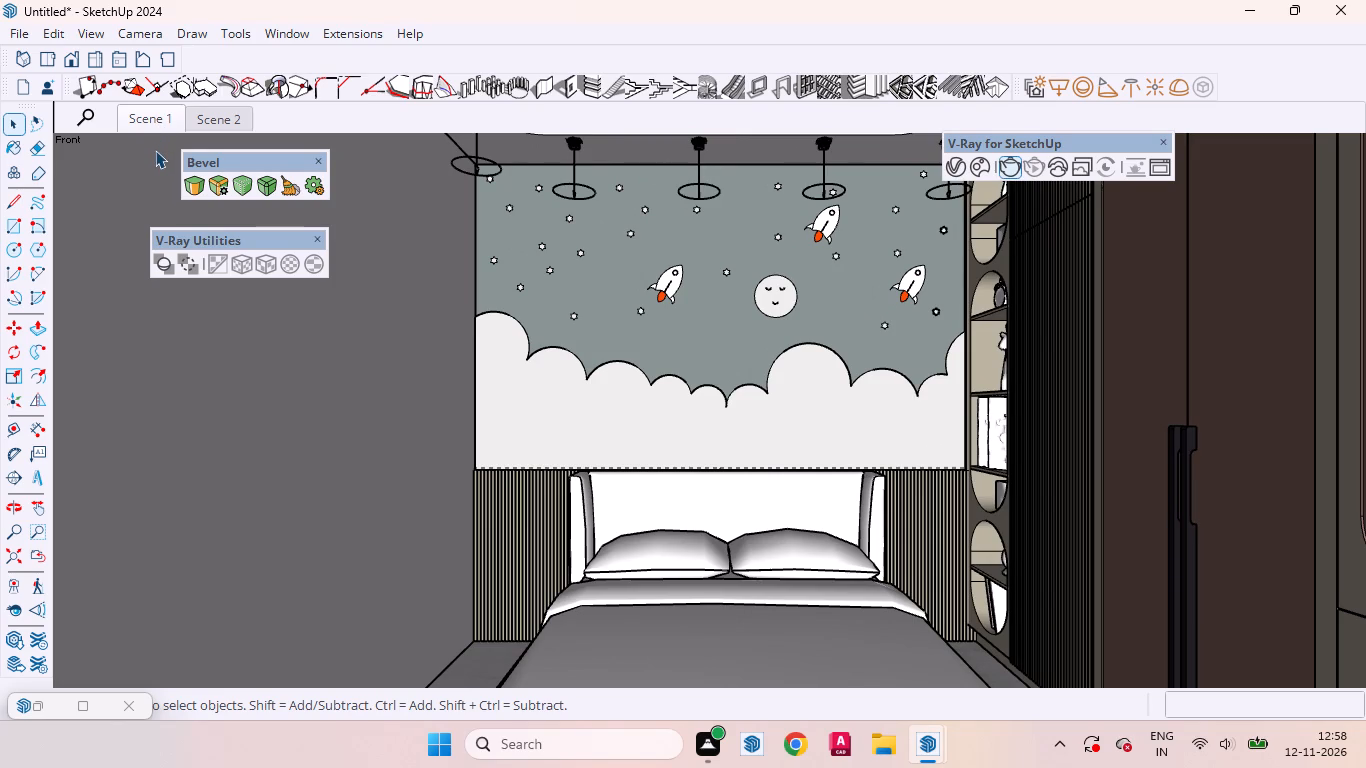
Inspect the wardrobe-view render in the V-Ray Frame Buffer, then return to the SketchUp model.
click(940, 760)
click(1109, 659)
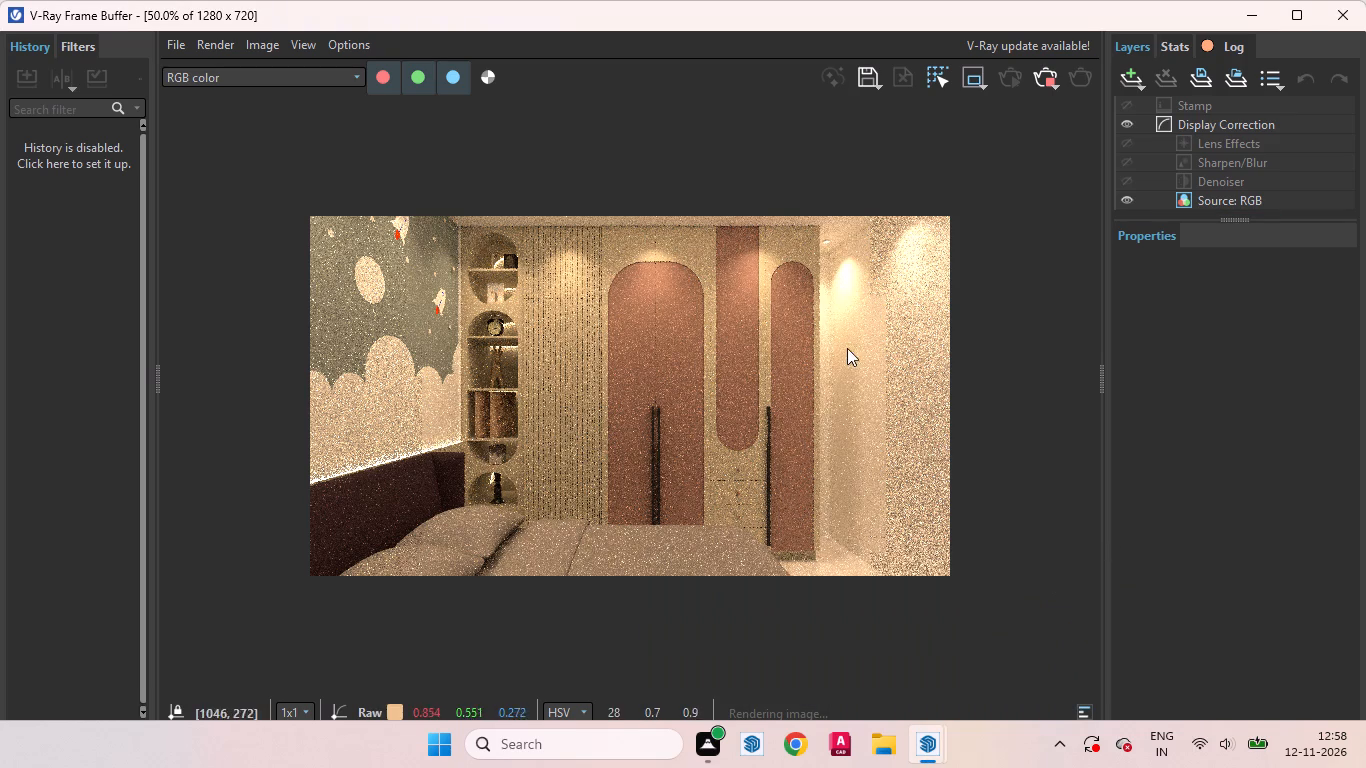
scroll(596, 236, up, 1)
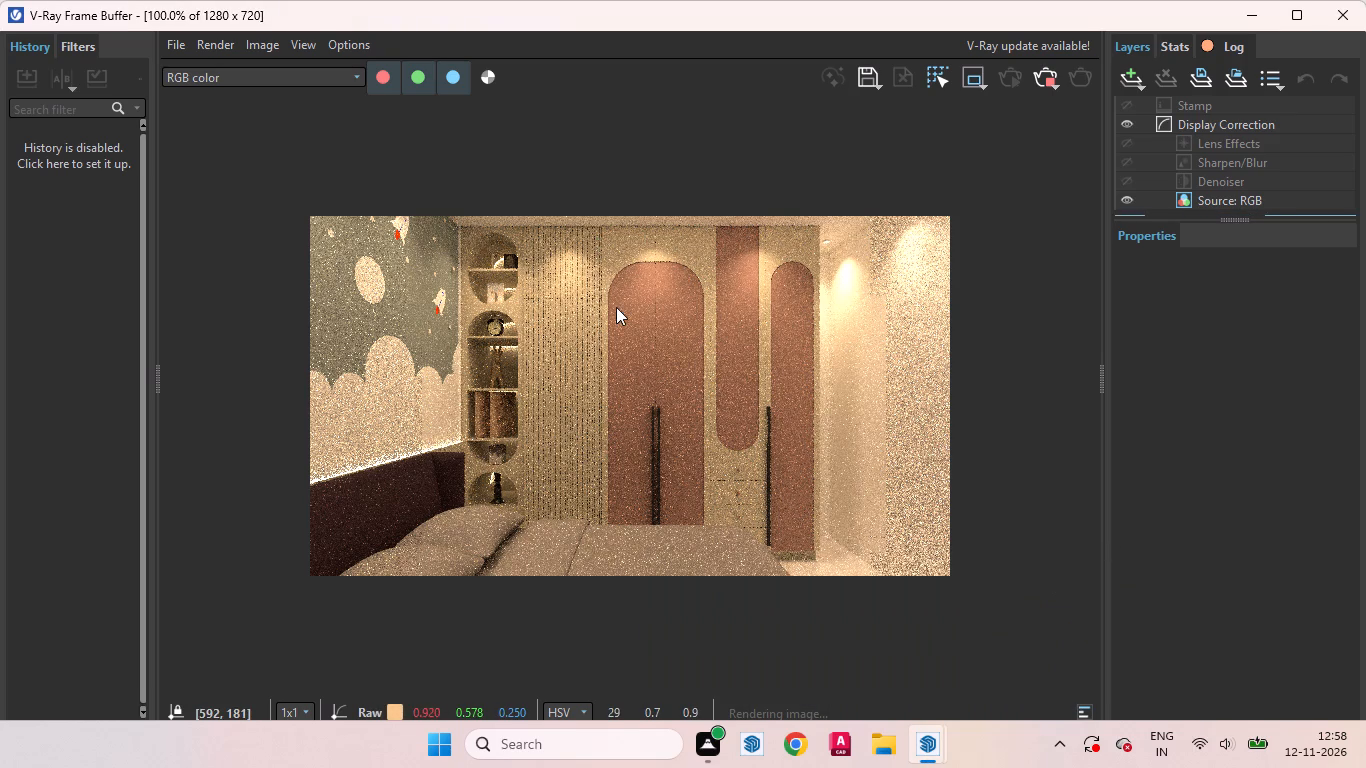
scroll(722, 388, down, 1)
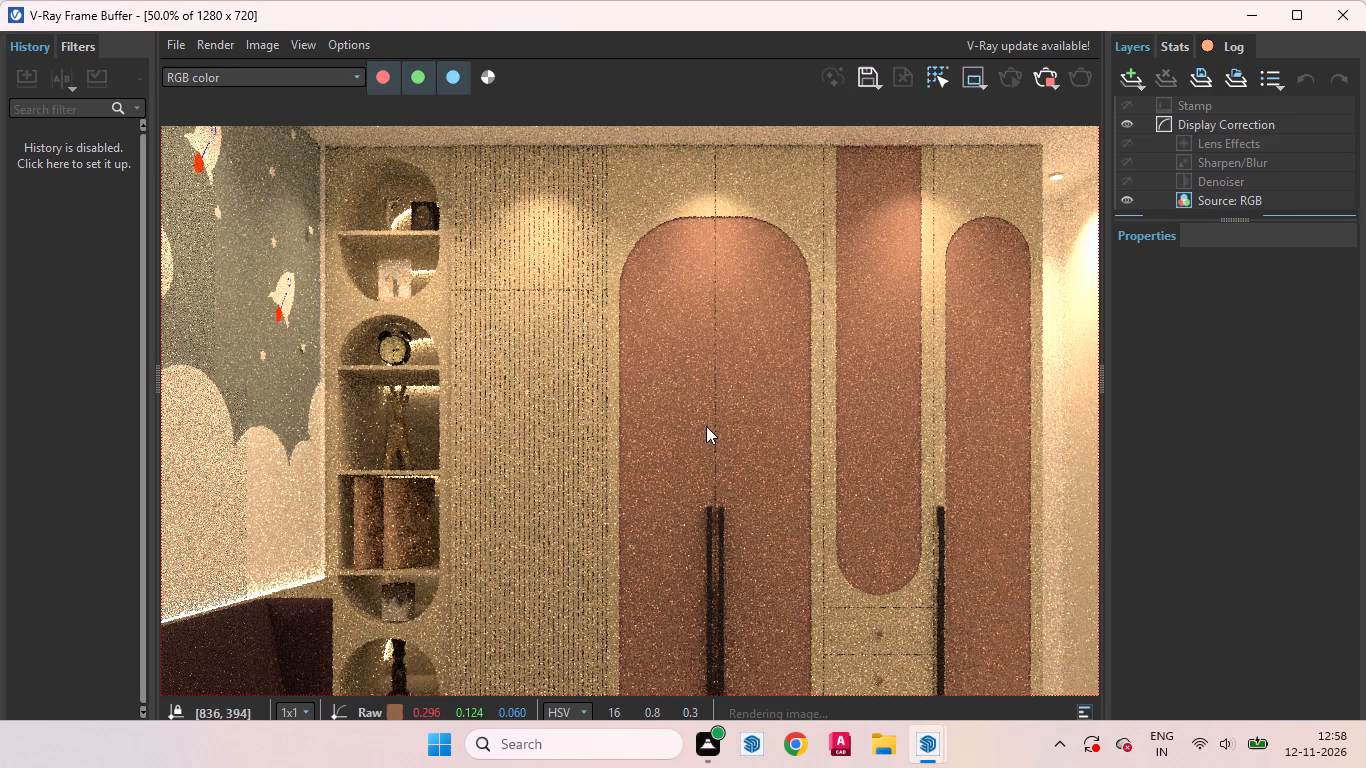
scroll(535, 346, down, 1)
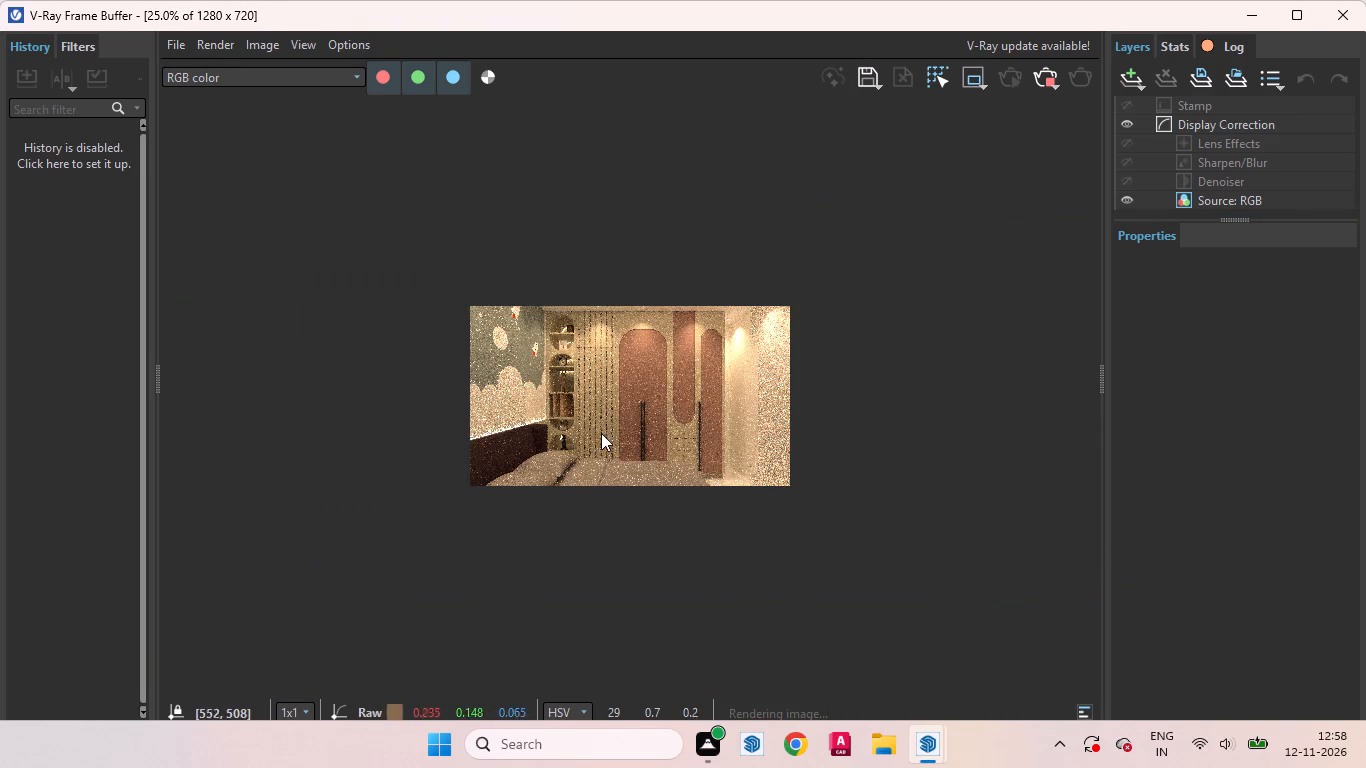
scroll(601, 433, up, 1)
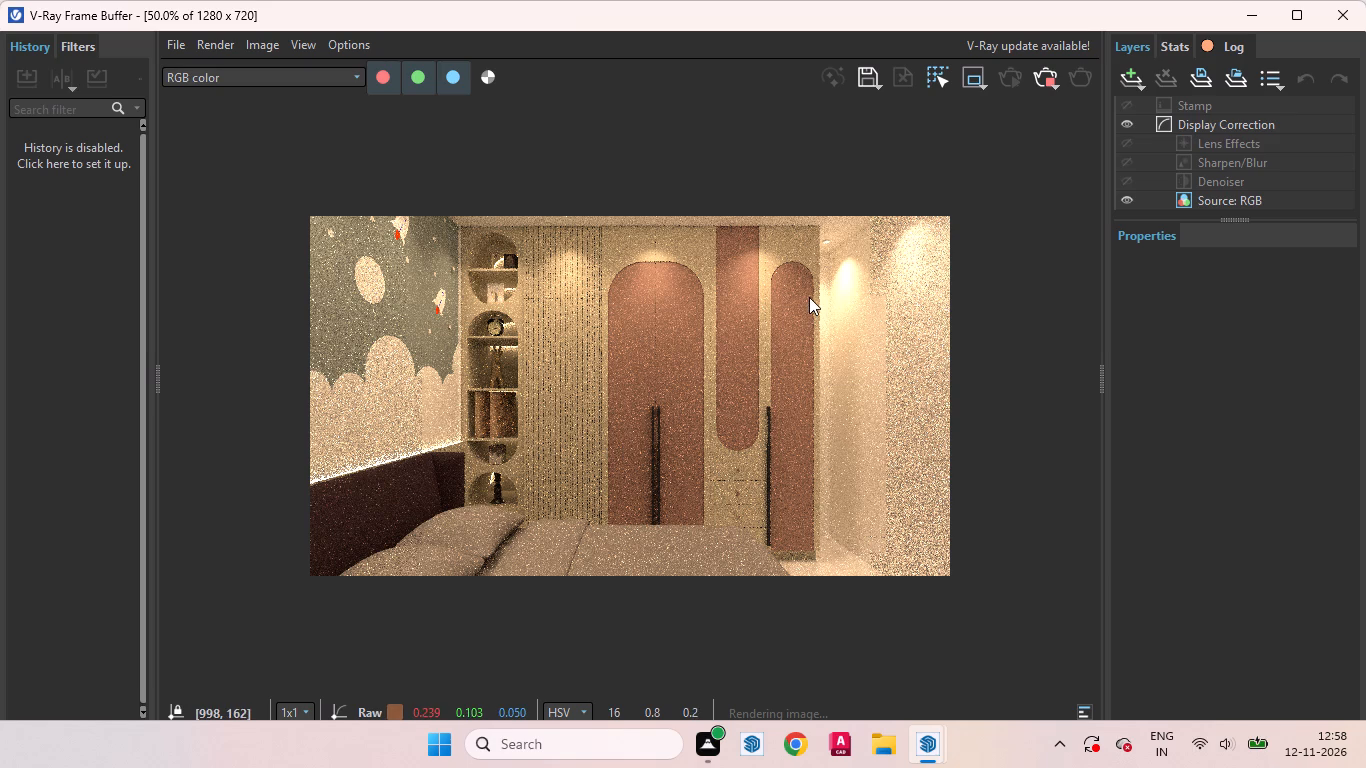
click(1246, 6)
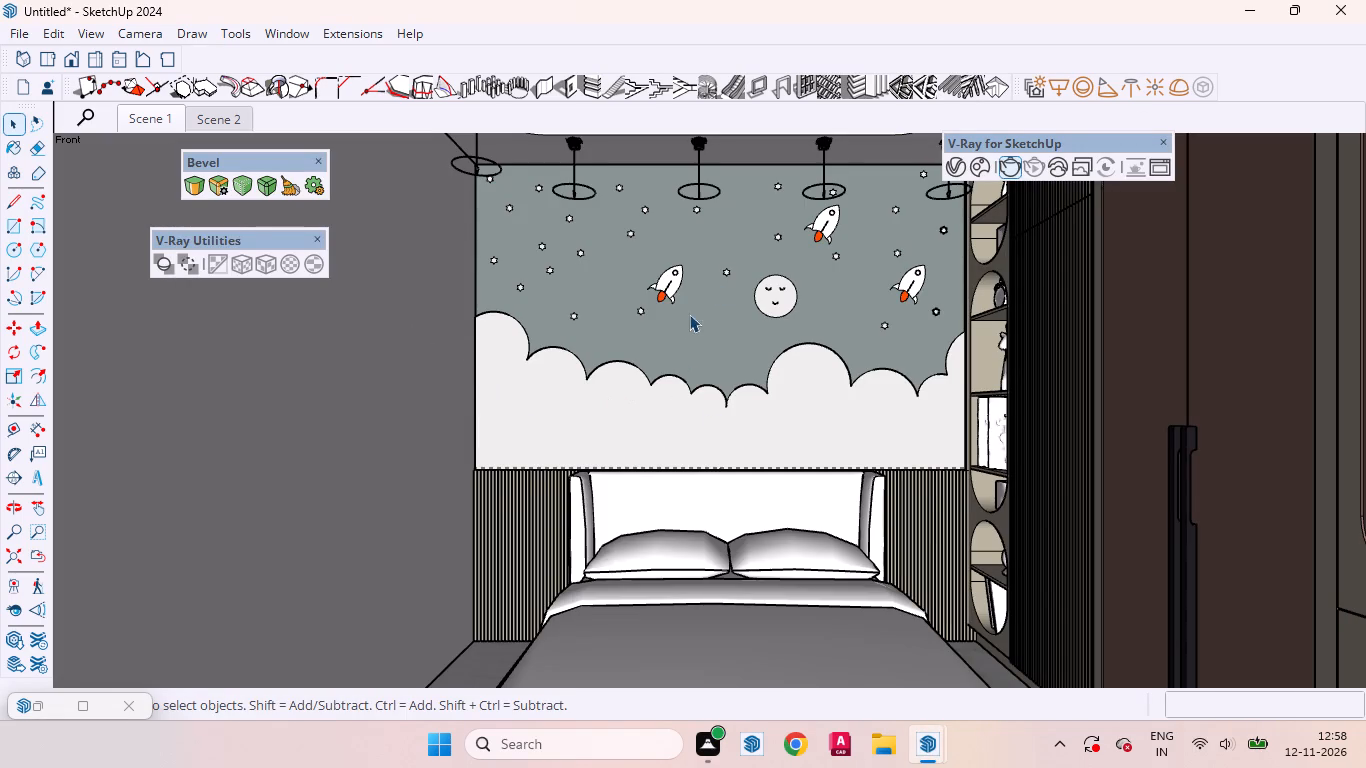
Search the 3D Warehouse for carpet.
scroll(745, 229, down, 5)
middle_drag(759, 340, 764, 449)
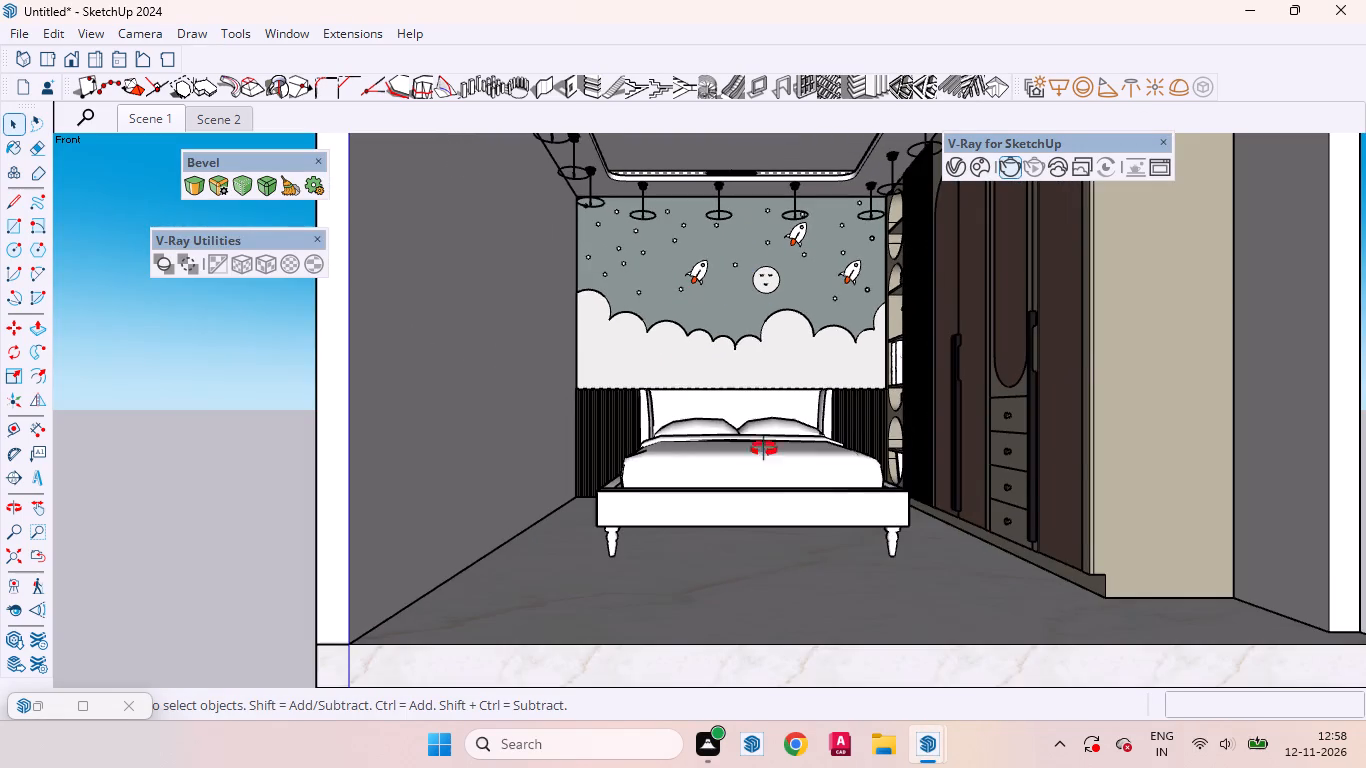
middle_drag(764, 449, 786, 491)
scroll(751, 406, down, 6)
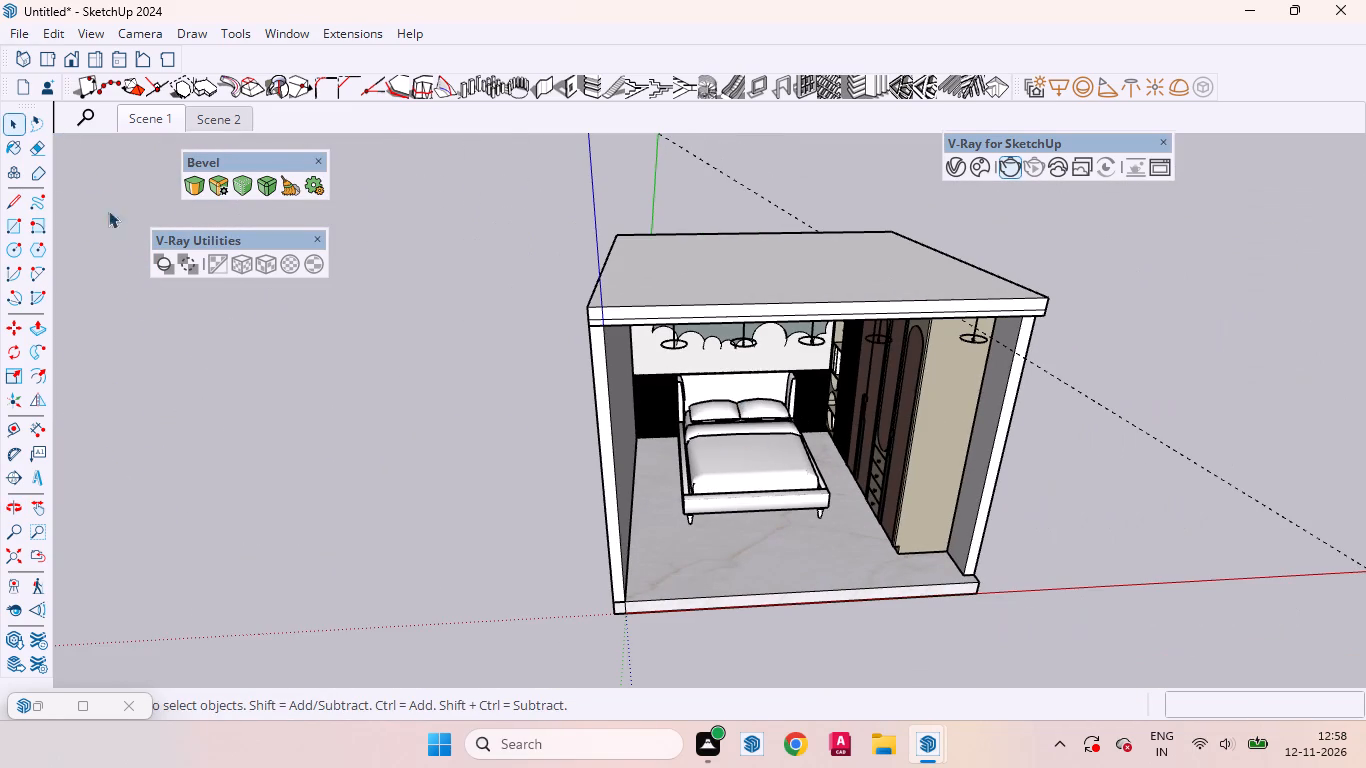
click(287, 30)
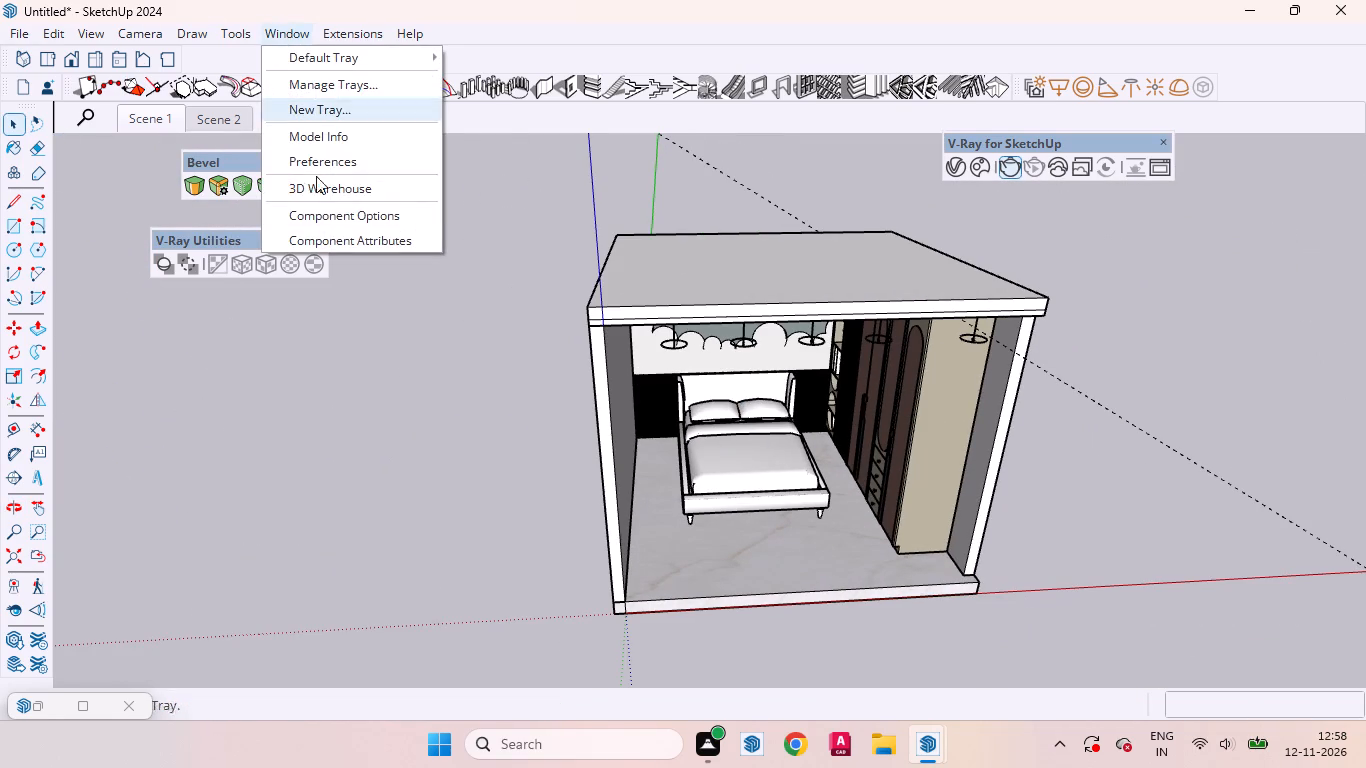
click(339, 186)
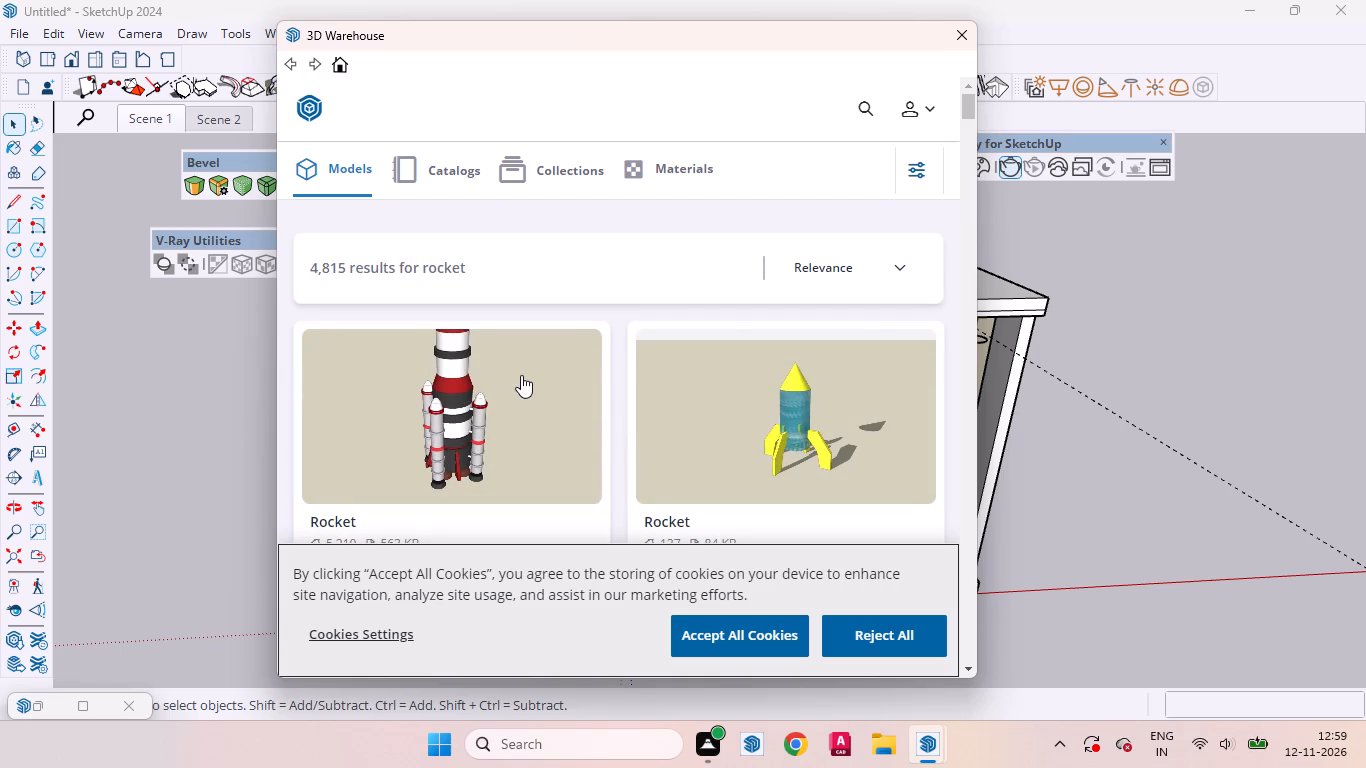
click(860, 107)
drag(378, 112, 279, 100)
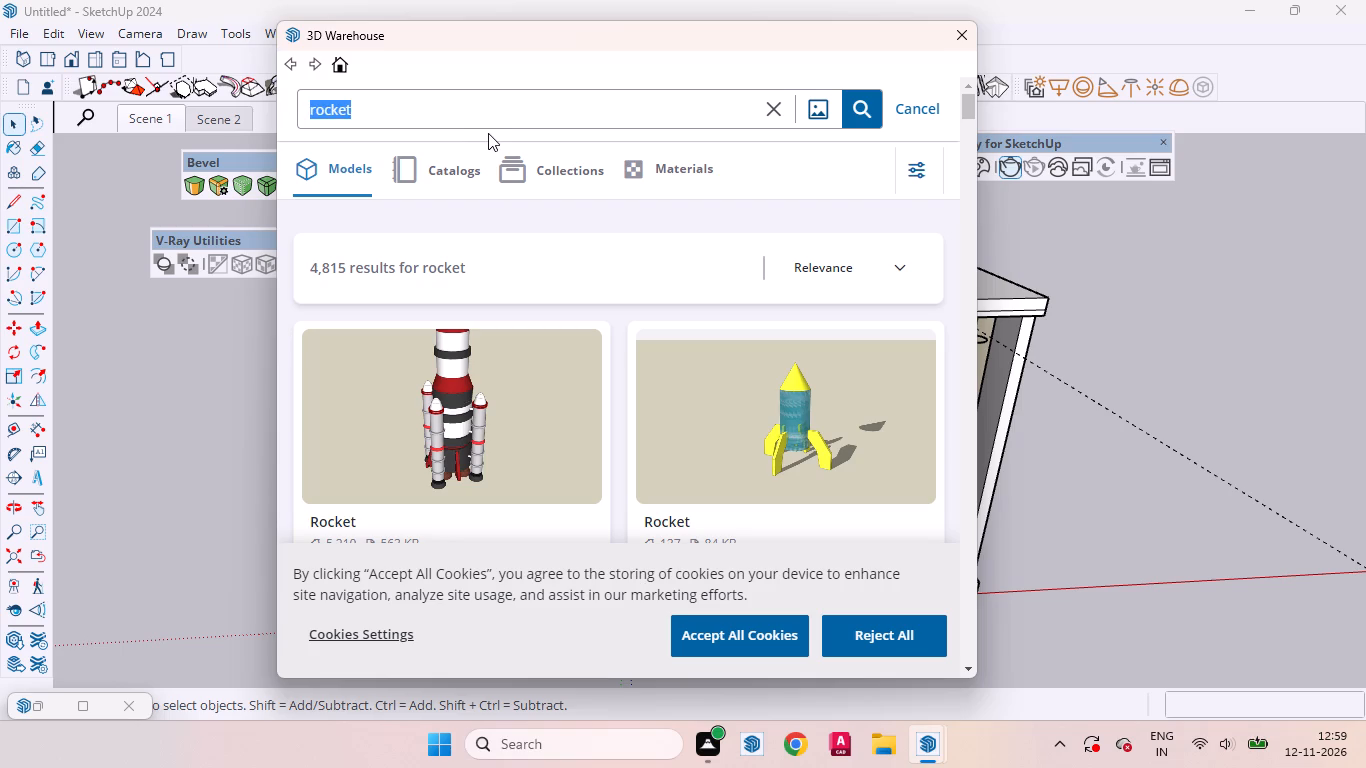
key(BackSpace)
text(car)
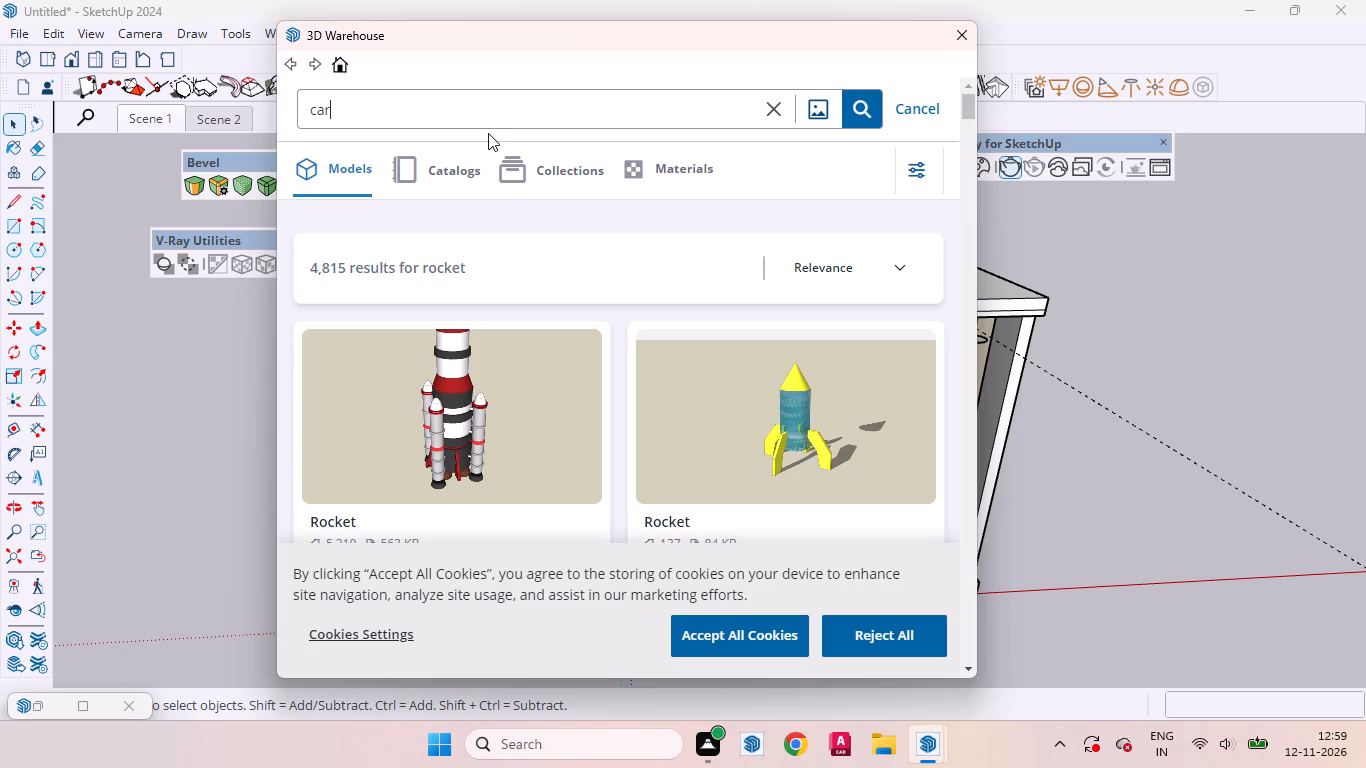
text(pet)
key(Return)
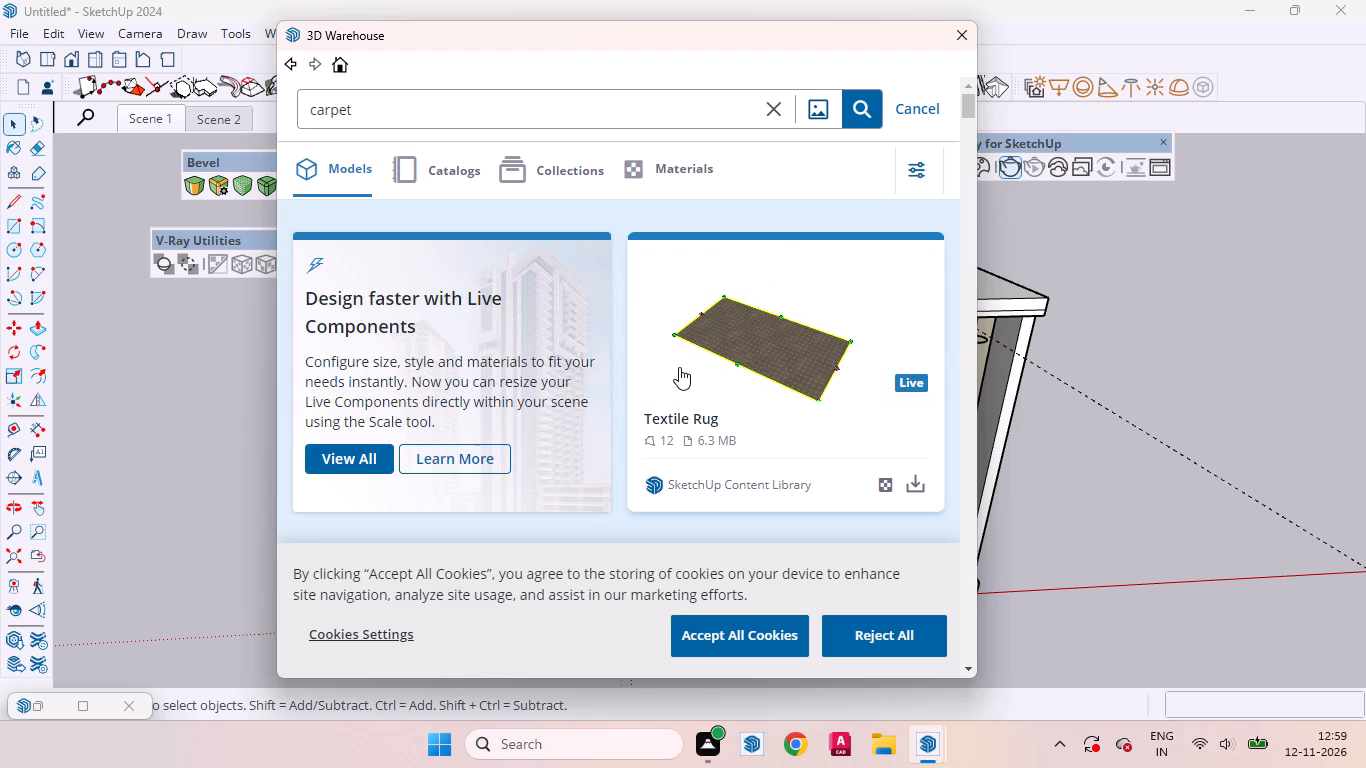
Load the plain dark grey Carpet model from the search results and place it along the floor slab's front edge.
scroll(679, 367, down, 1)
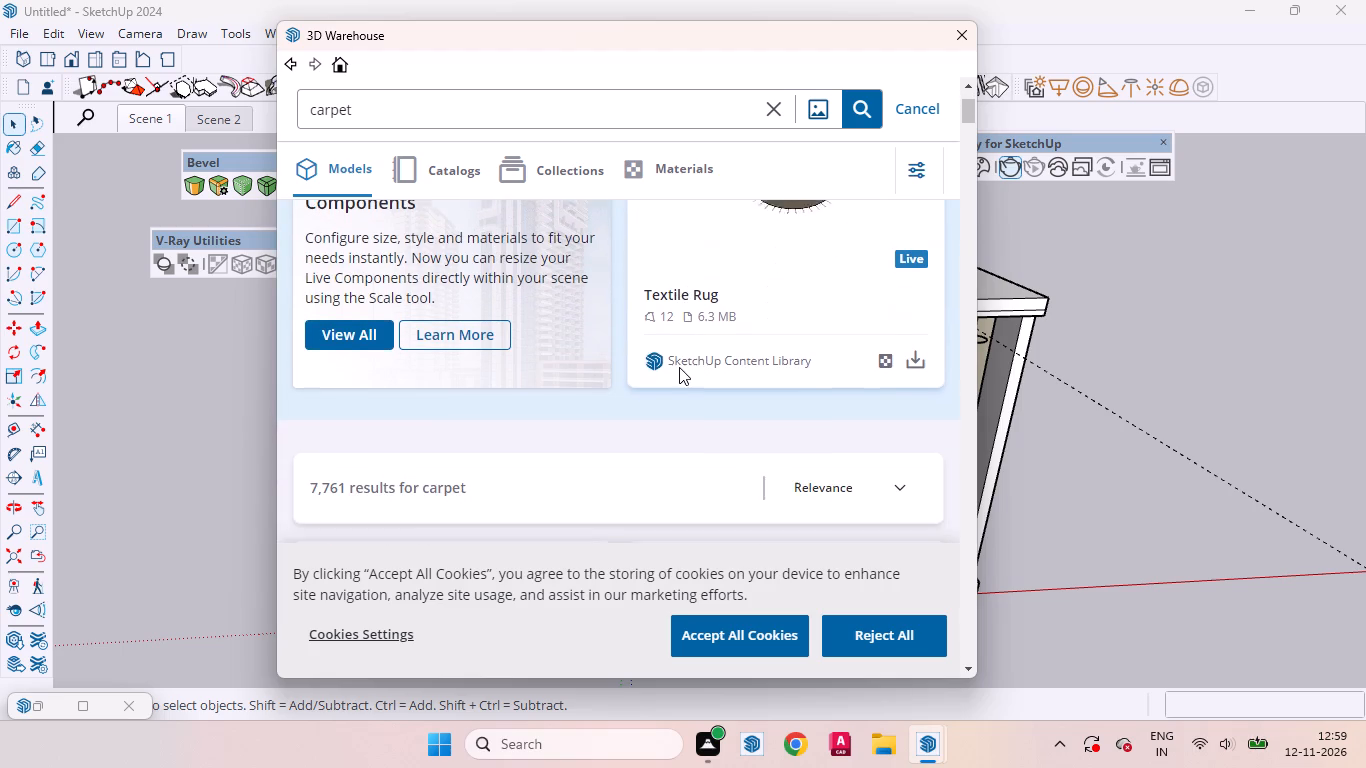
scroll(679, 367, down, 3)
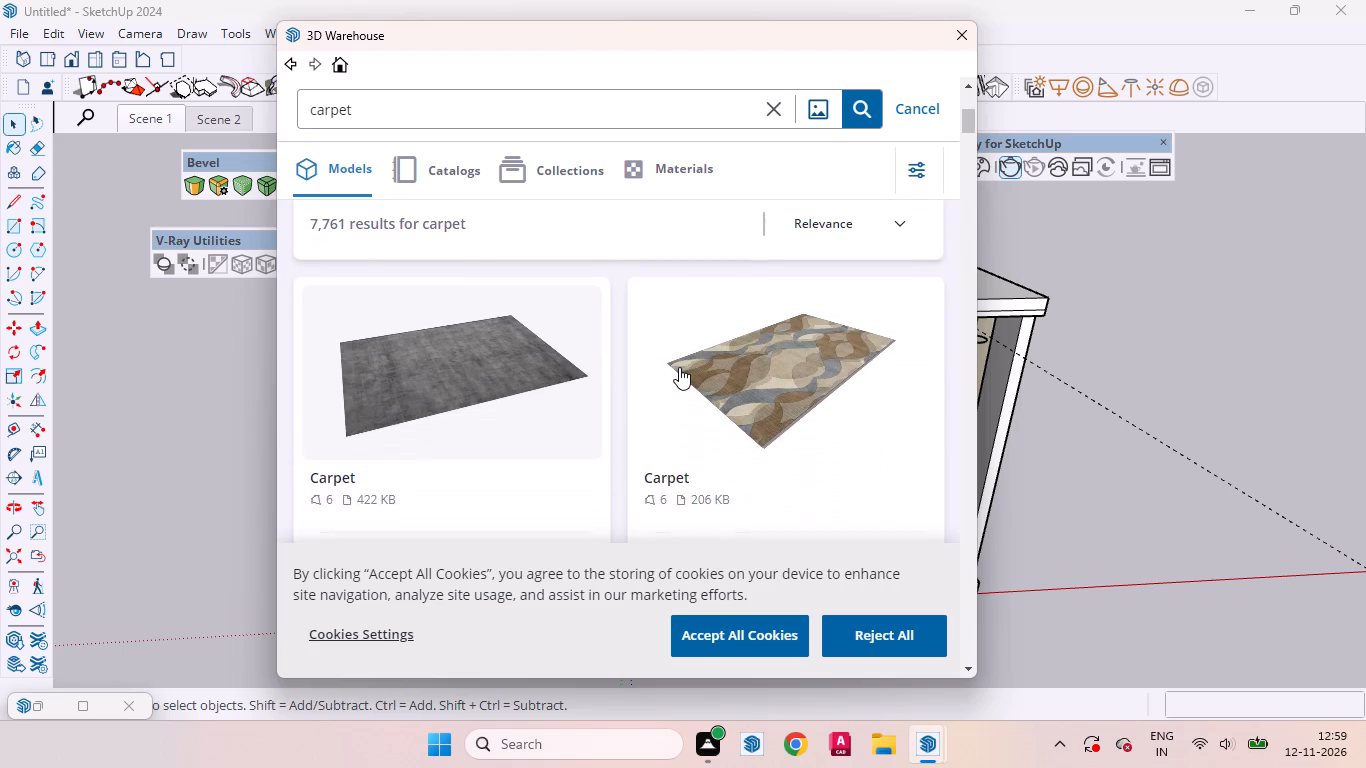
scroll(679, 367, down, 2)
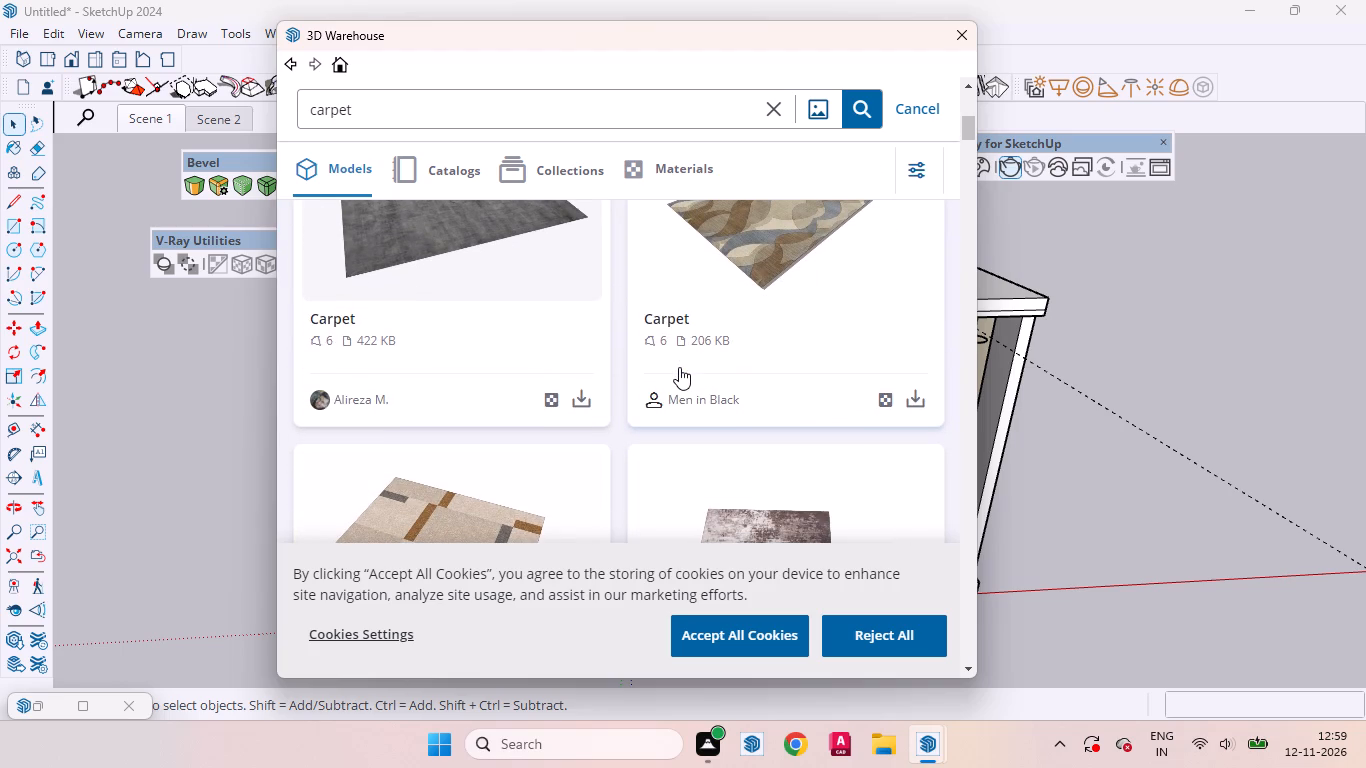
scroll(679, 367, down, 1)
click(578, 401)
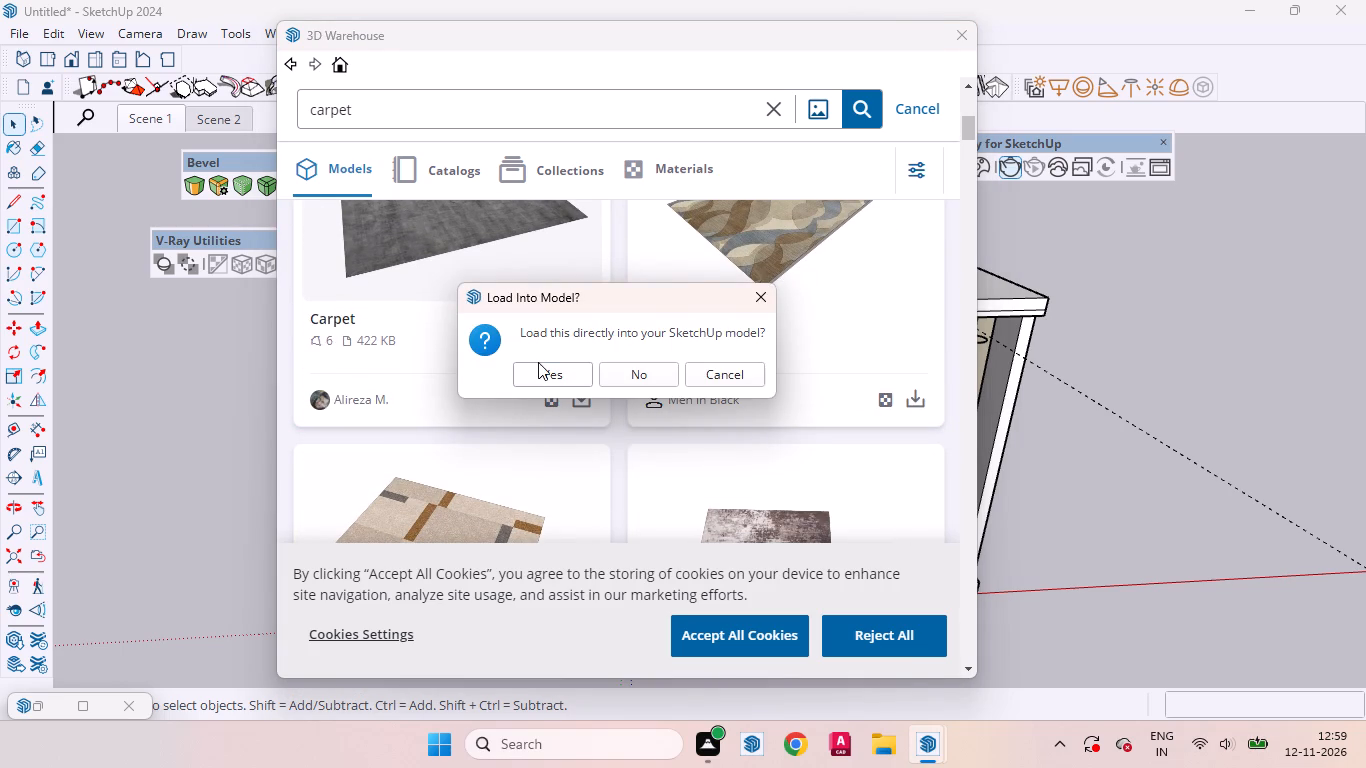
click(538, 362)
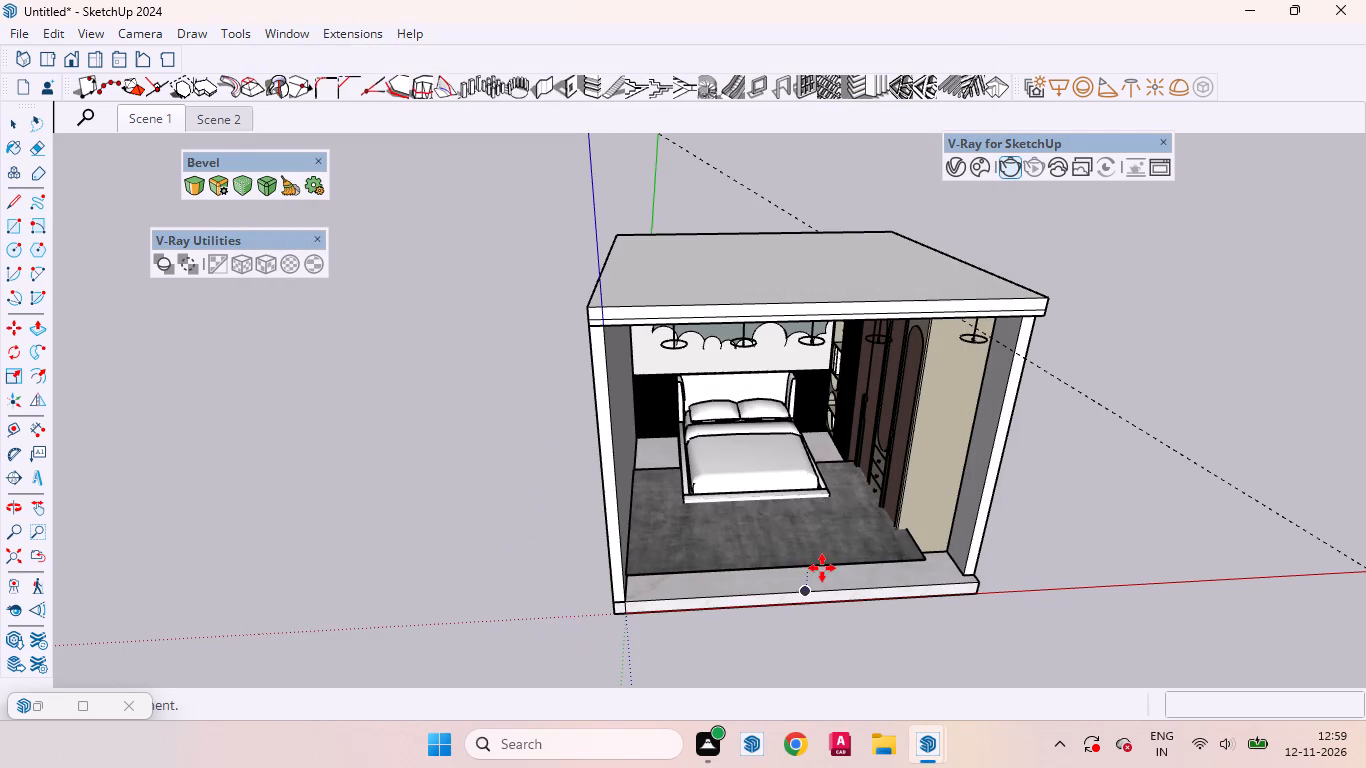
click(810, 587)
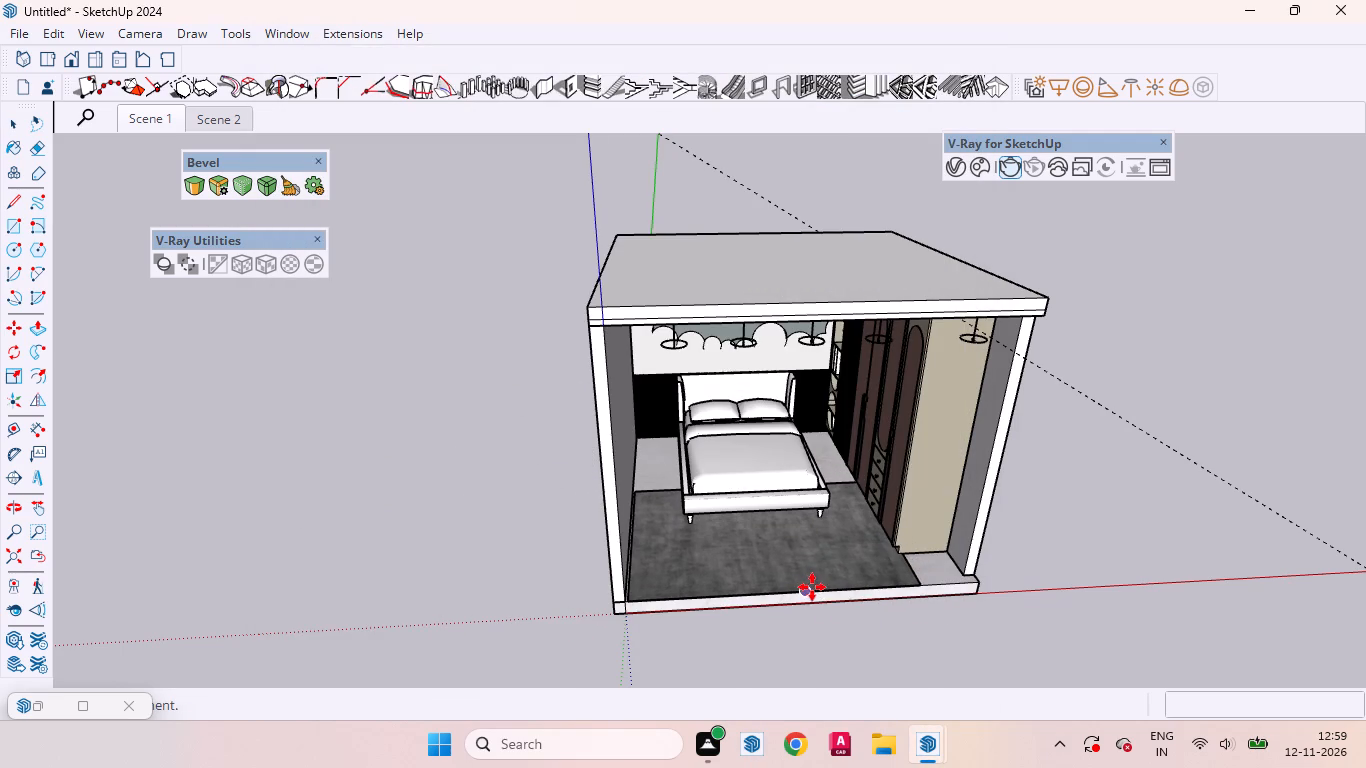
Move the carpet about 1' 1 13/16" along the green axis toward the bed, away from the slab's front edge.
scroll(904, 584, up, 4)
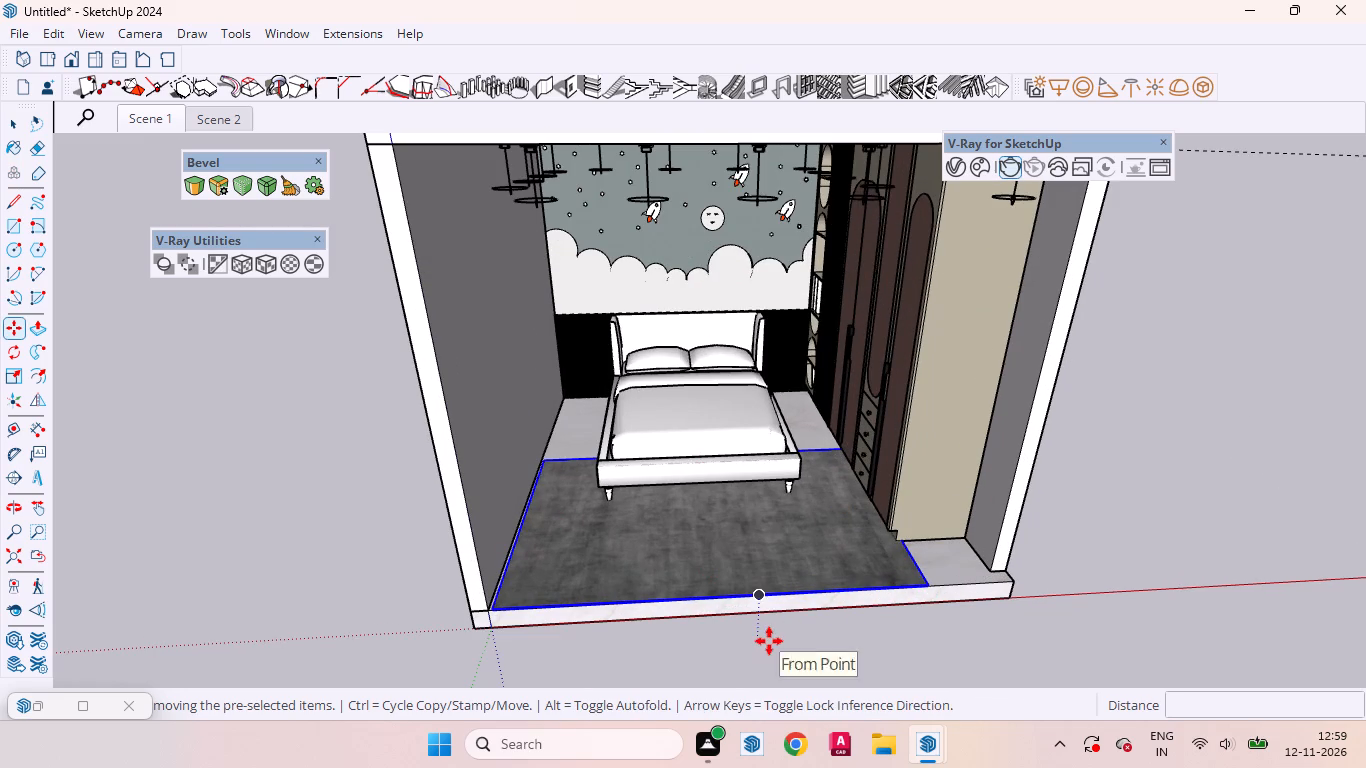
middle_drag(760, 642, 458, 712)
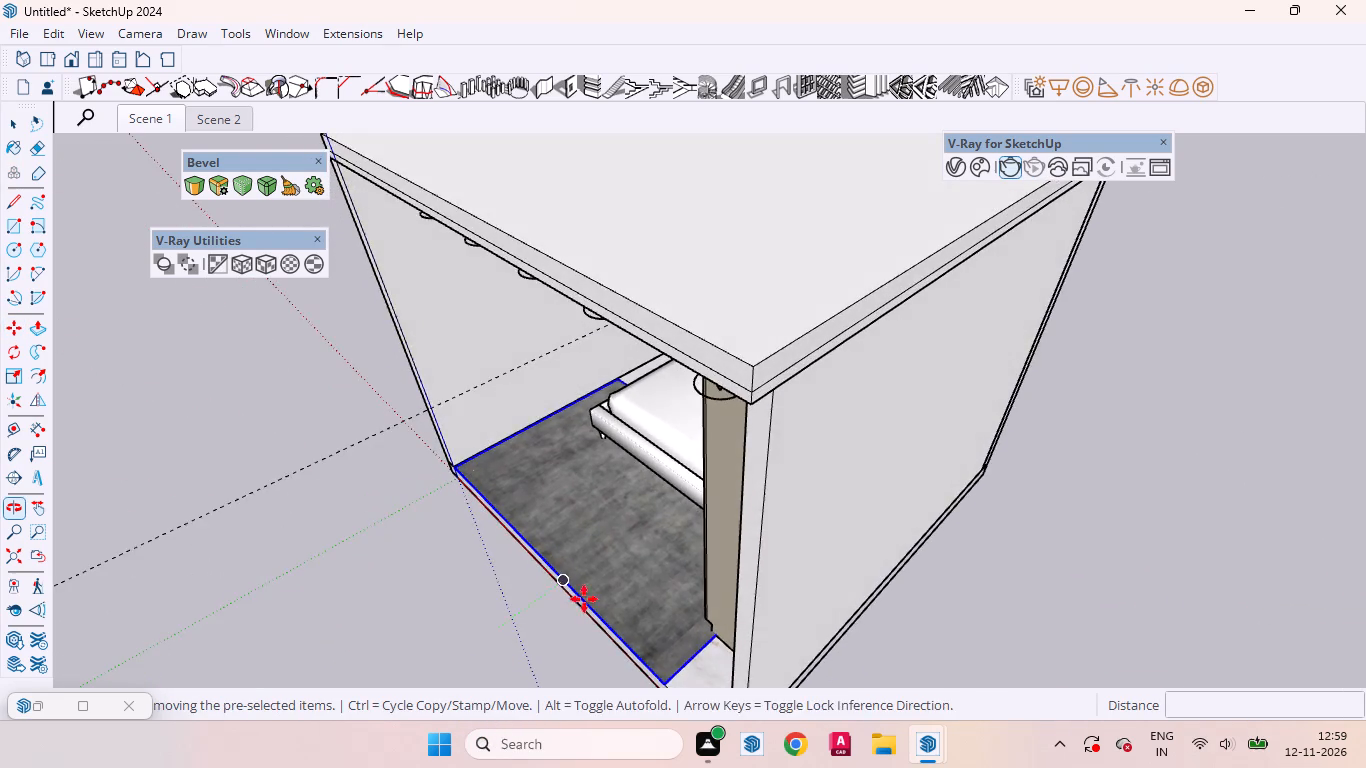
scroll(634, 552, up, 9)
click(532, 570)
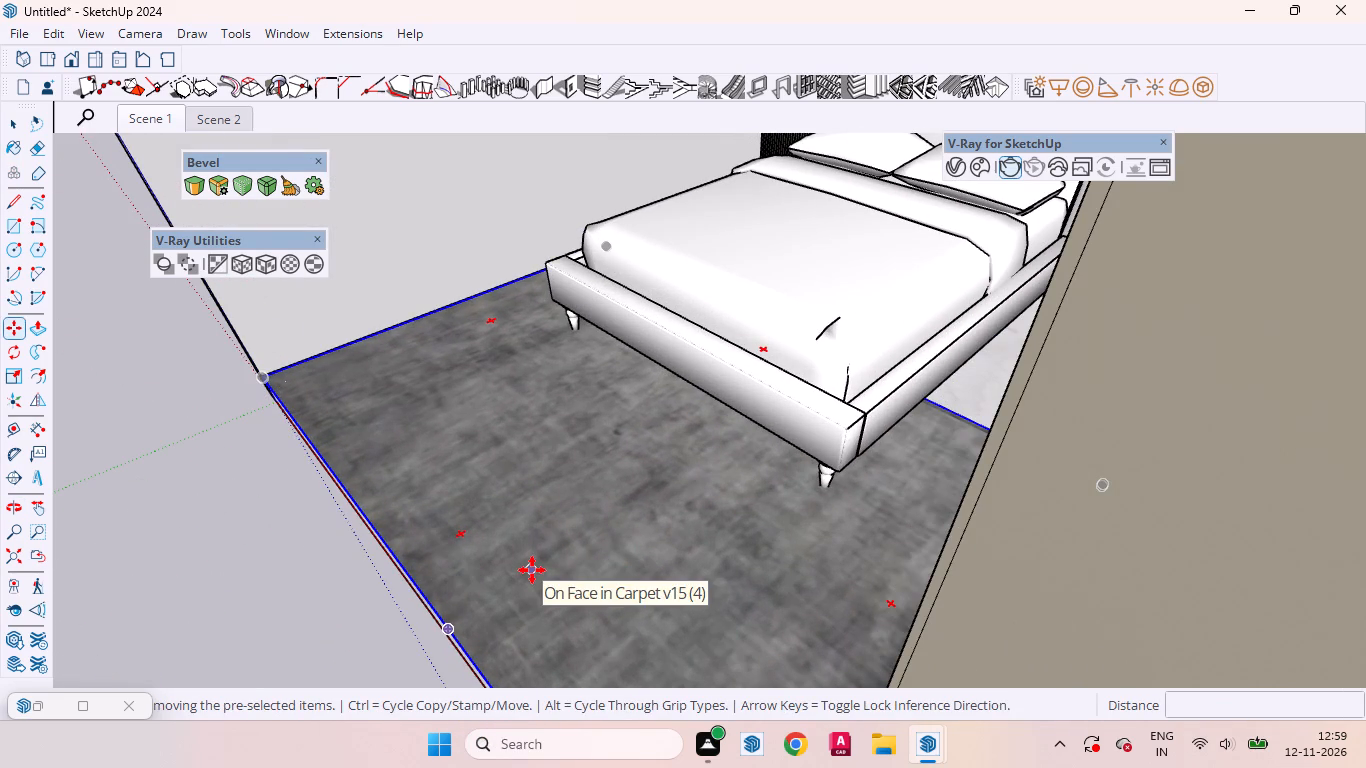
click(621, 517)
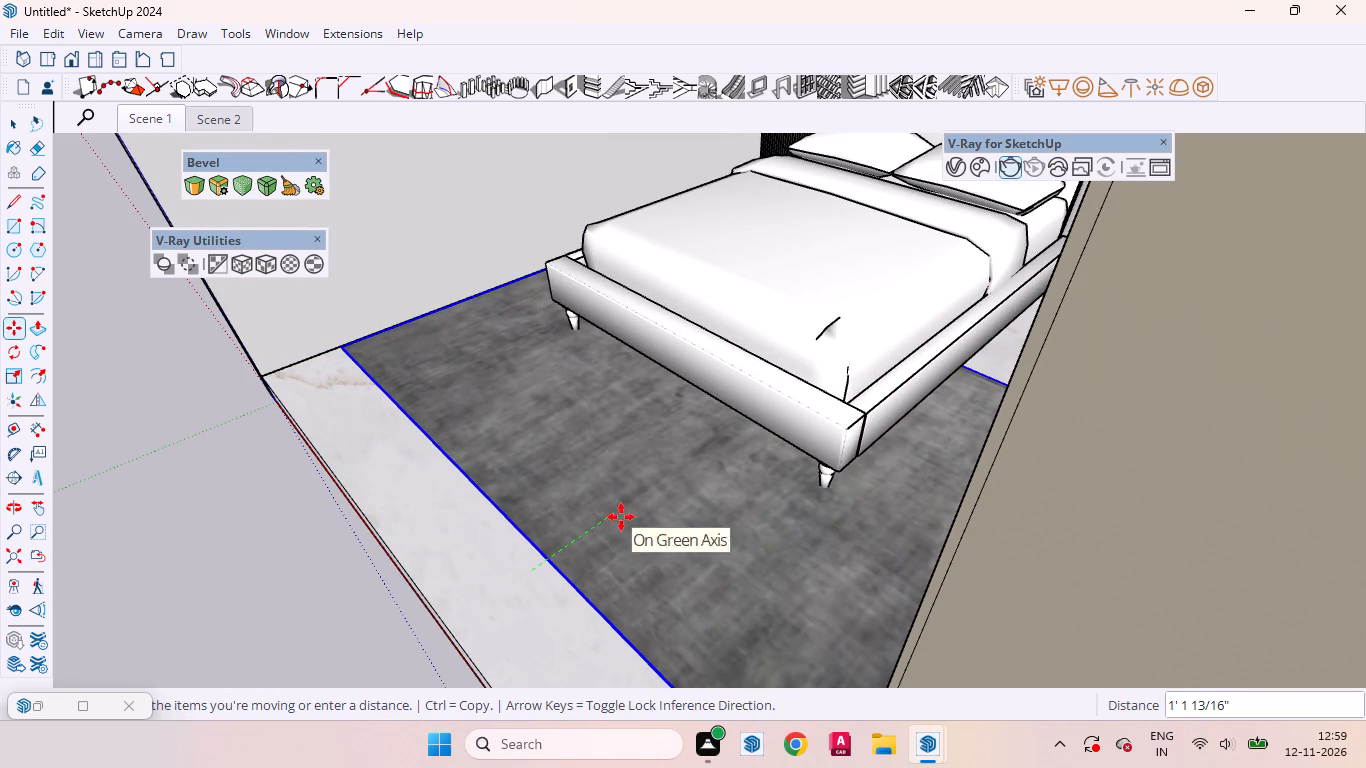
scroll(559, 544, up, 1)
middle_drag(559, 545, 934, 453)
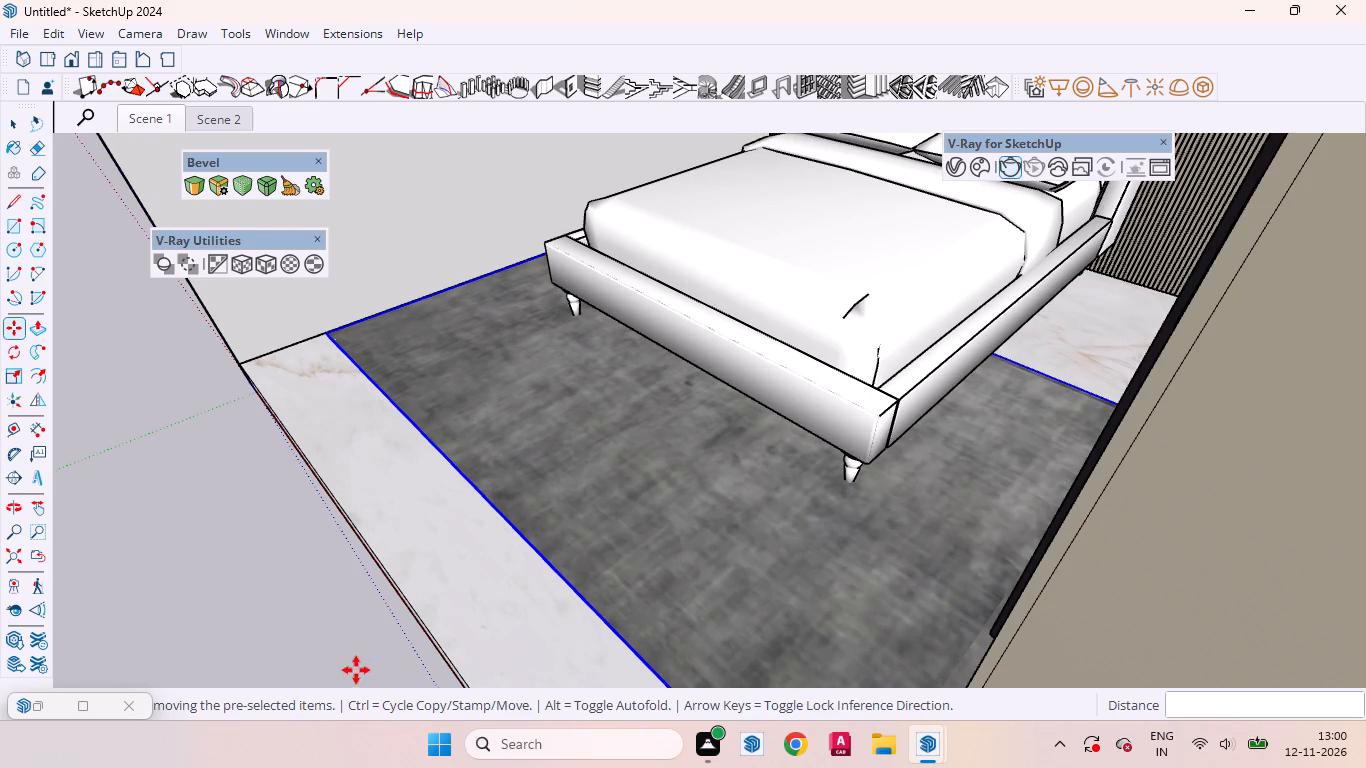
click(15, 124)
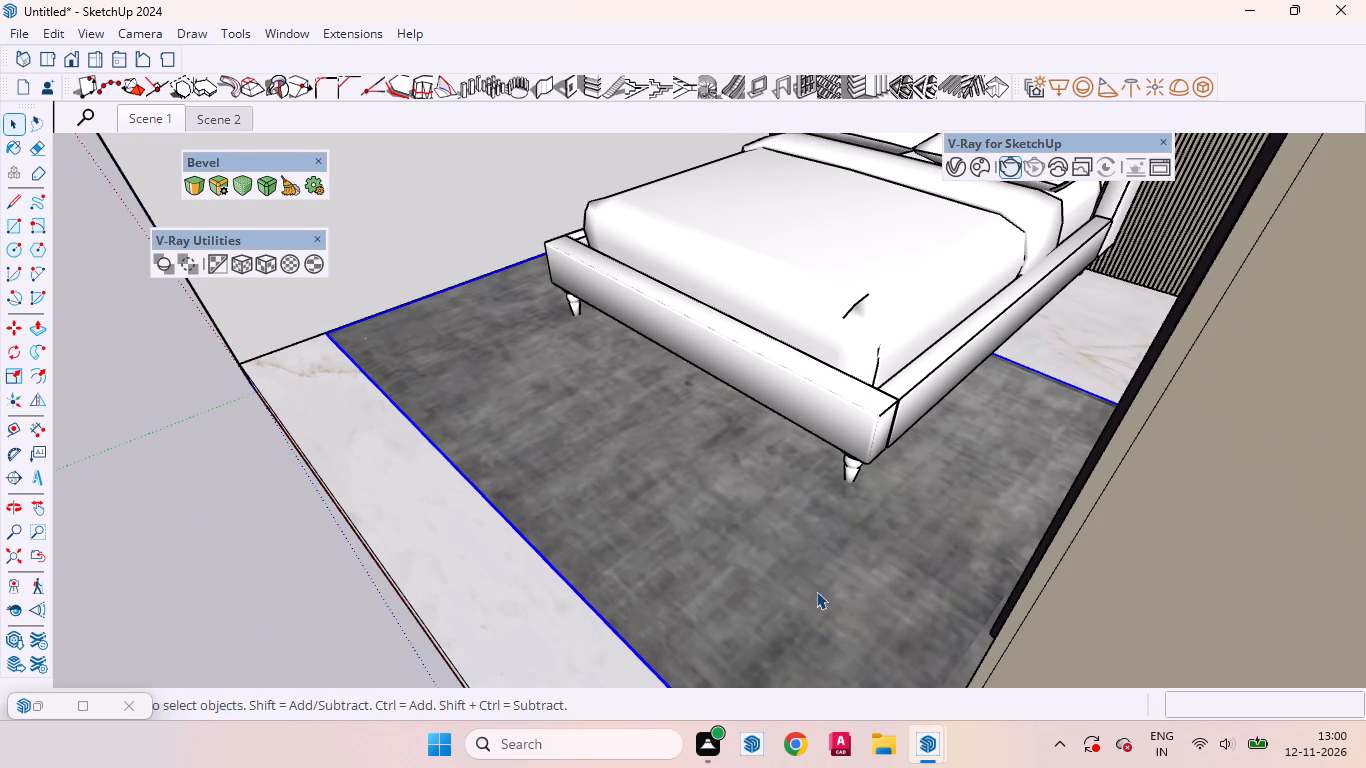
Scale the carpet uniformly to about 0.93 from its front corner beside the wardrobe so it clears the wardrobe.
scroll(824, 591, down, 4)
middle_drag(596, 557, 987, 524)
scroll(741, 492, down, 3)
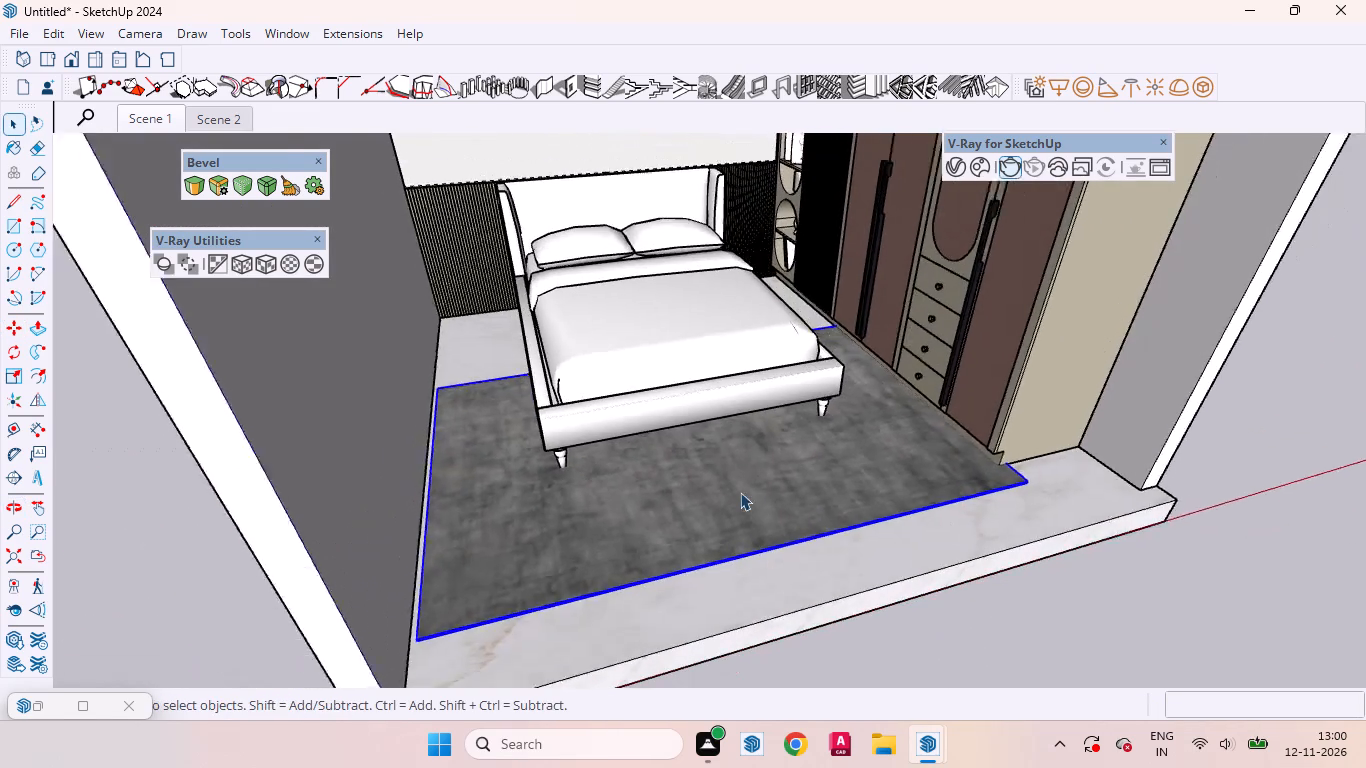
middle_drag(854, 534, 842, 514)
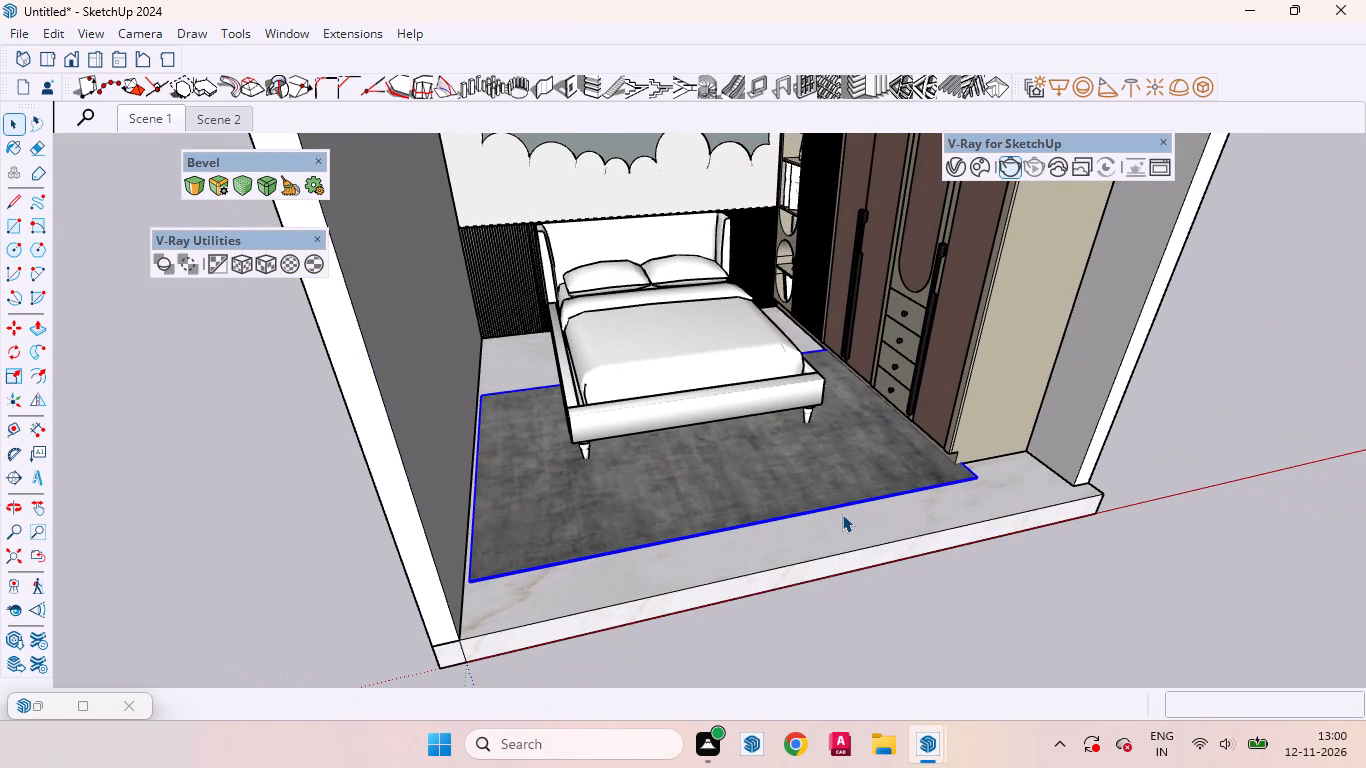
key(s)
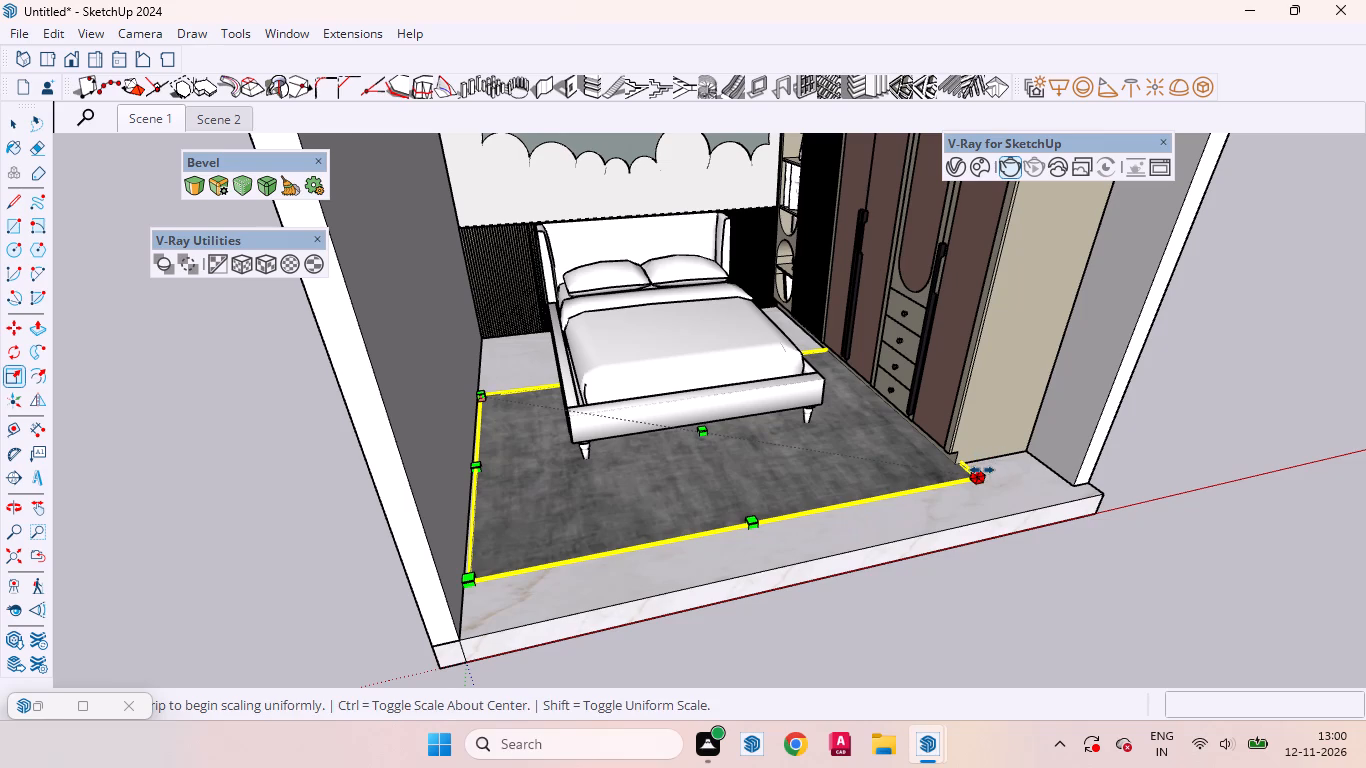
drag(982, 470, 948, 465)
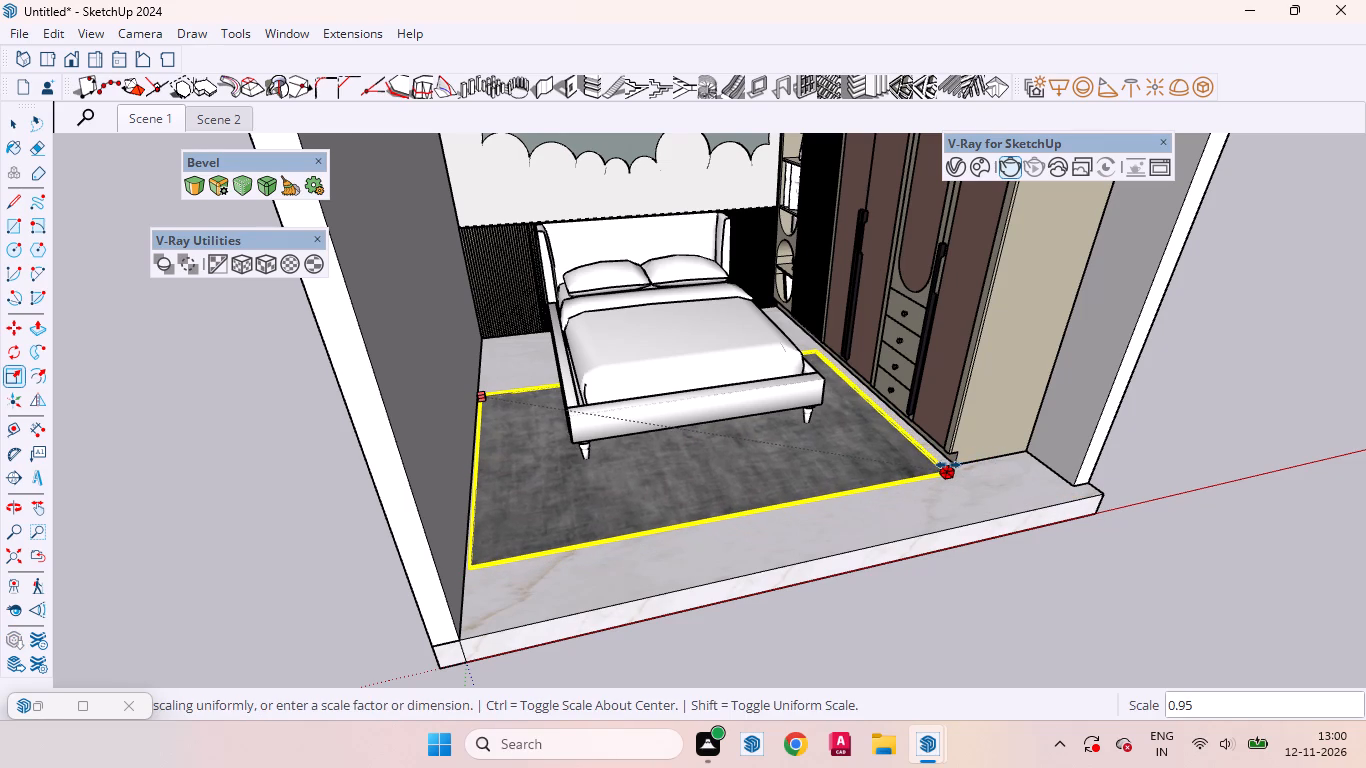
drag(948, 465, 942, 468)
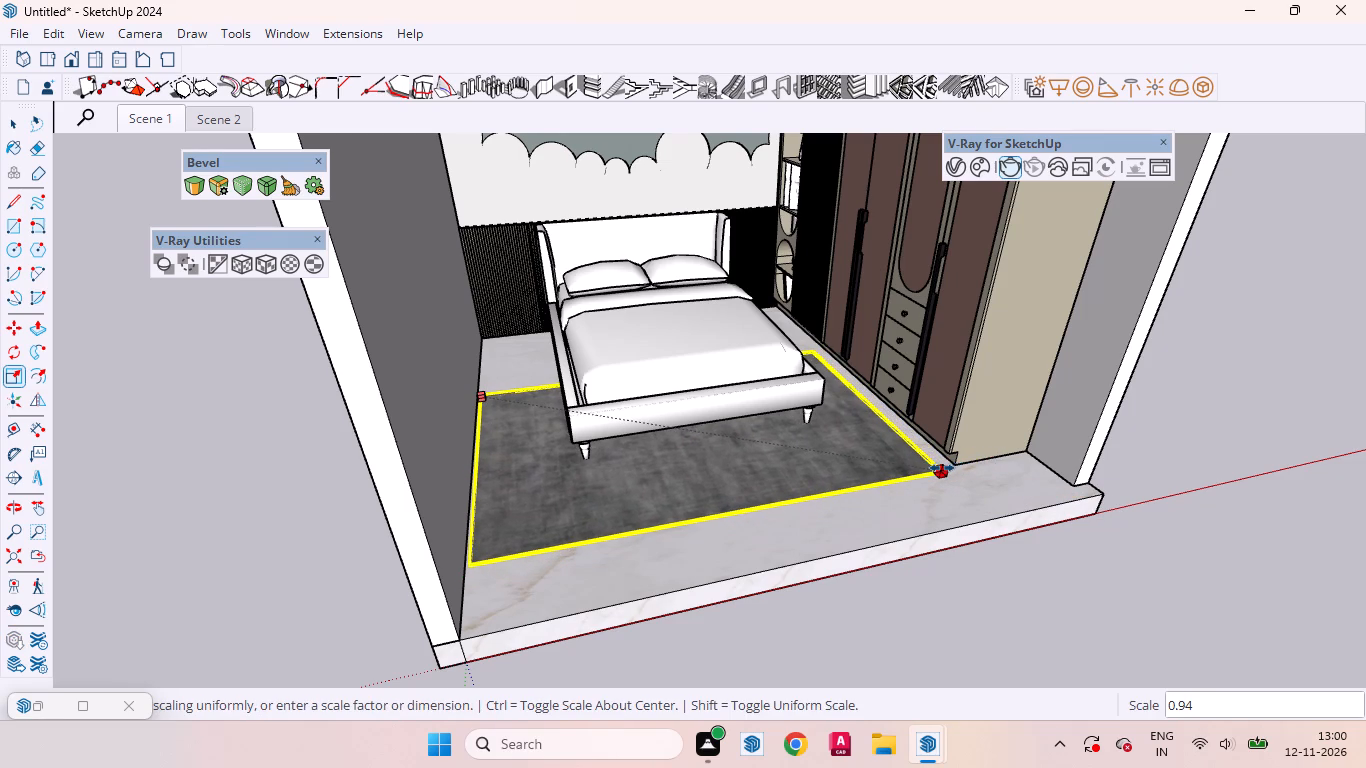
drag(942, 468, 935, 473)
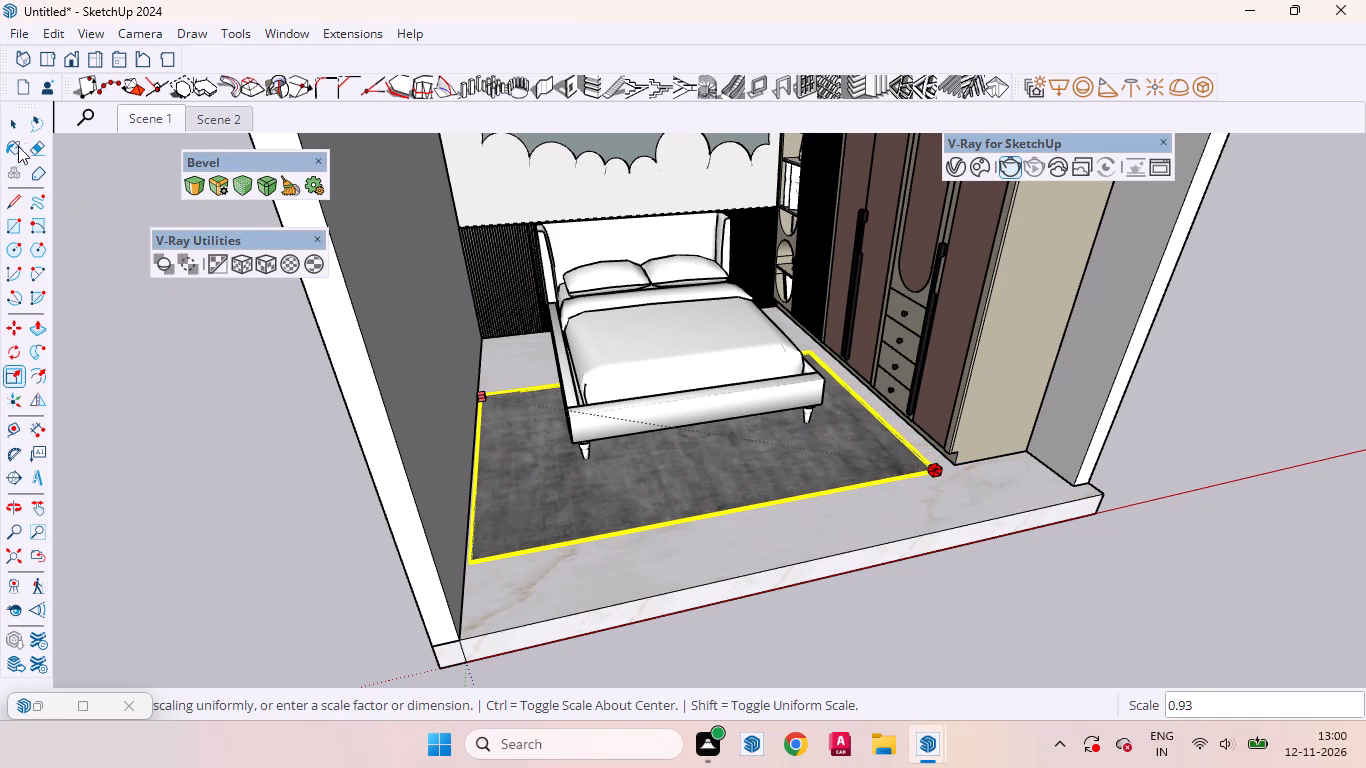
click(13, 125)
scroll(821, 532, down, 4)
middle_drag(739, 541, 651, 504)
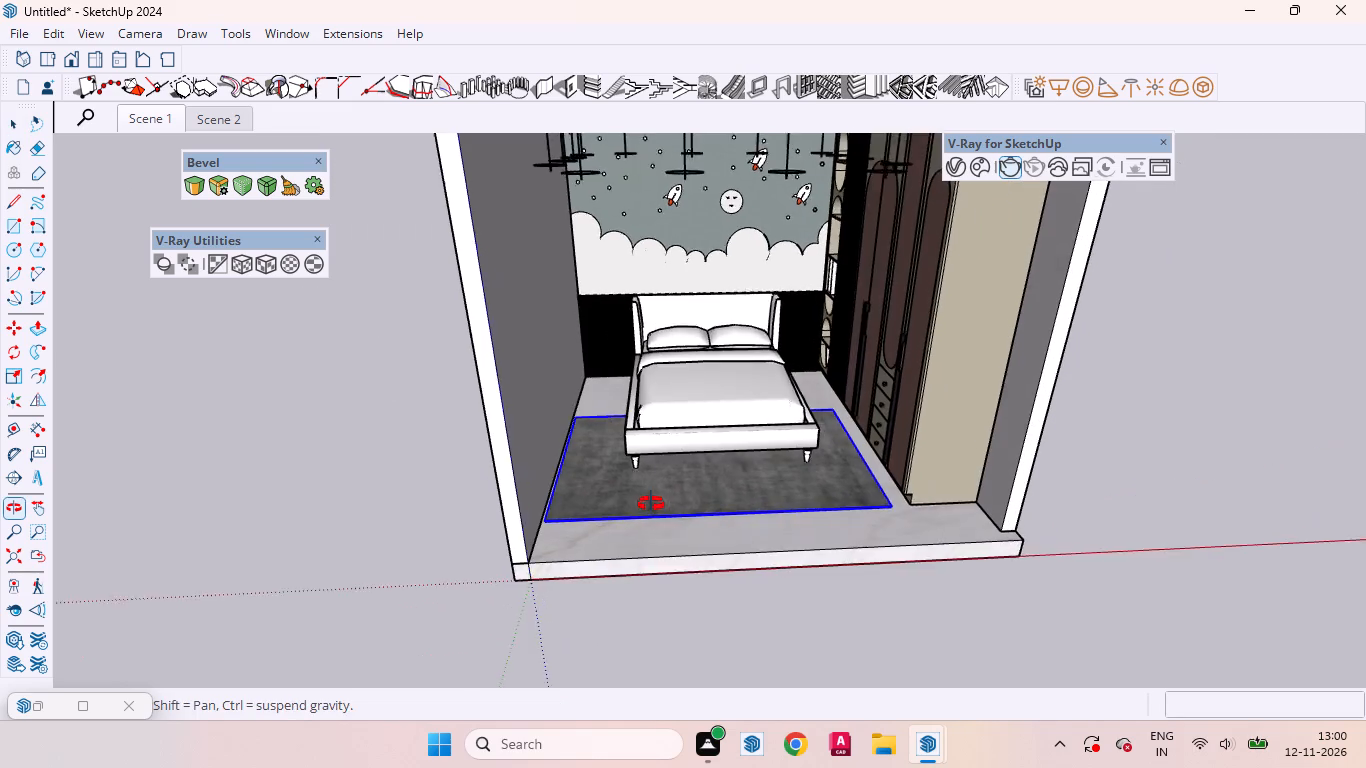
middle_drag(651, 504, 649, 504)
scroll(621, 508, up, 3)
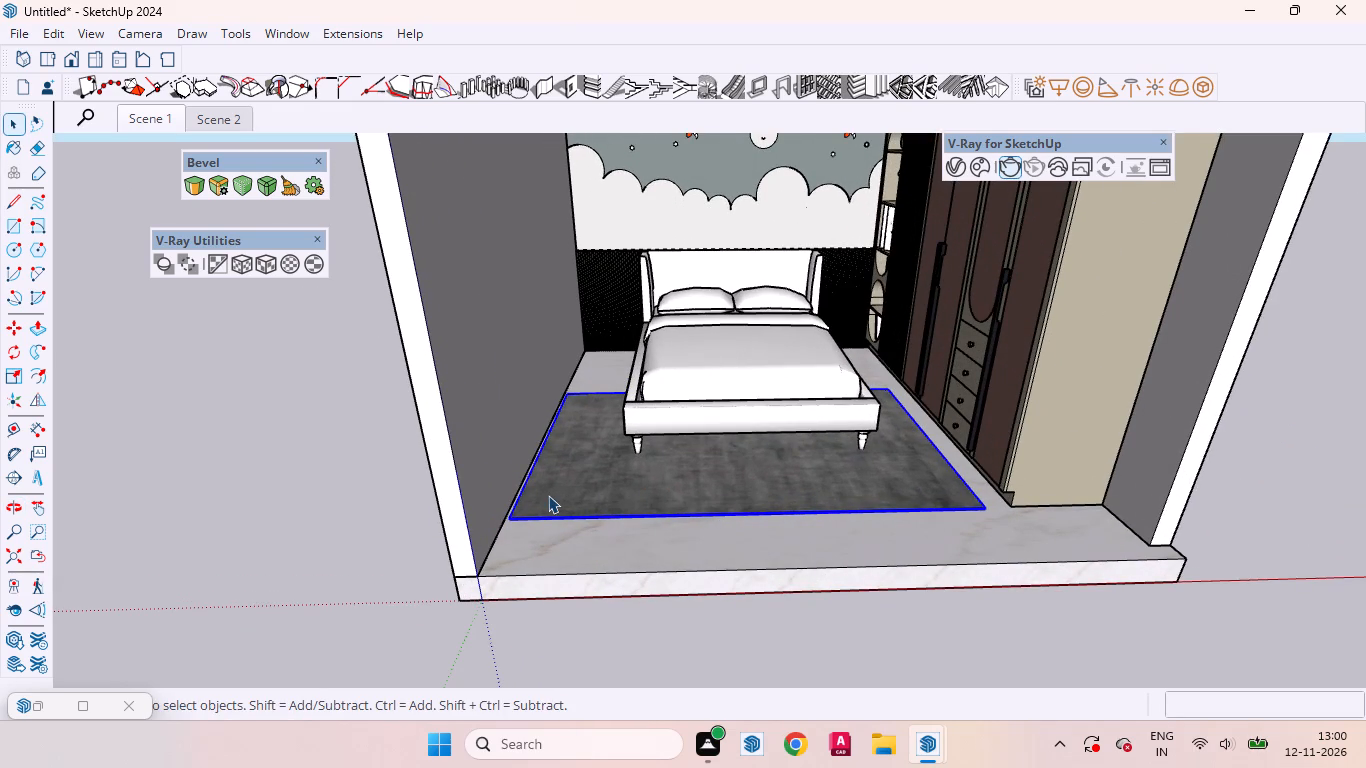
Scale the carpet's width to about 0.88 from the edge along the plain side wall, leaving a strip of bare floor there.
key(s)
scroll(562, 444, up, 2)
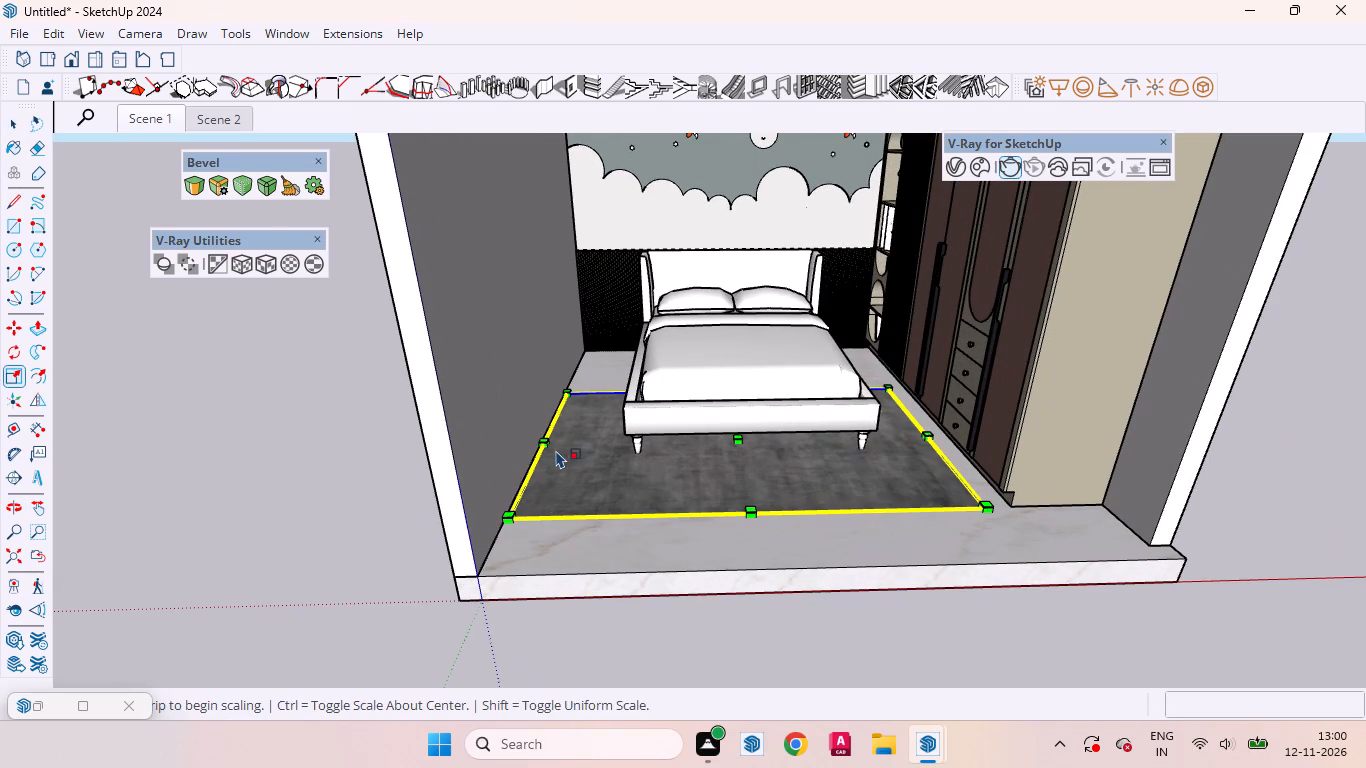
scroll(556, 450, up, 10)
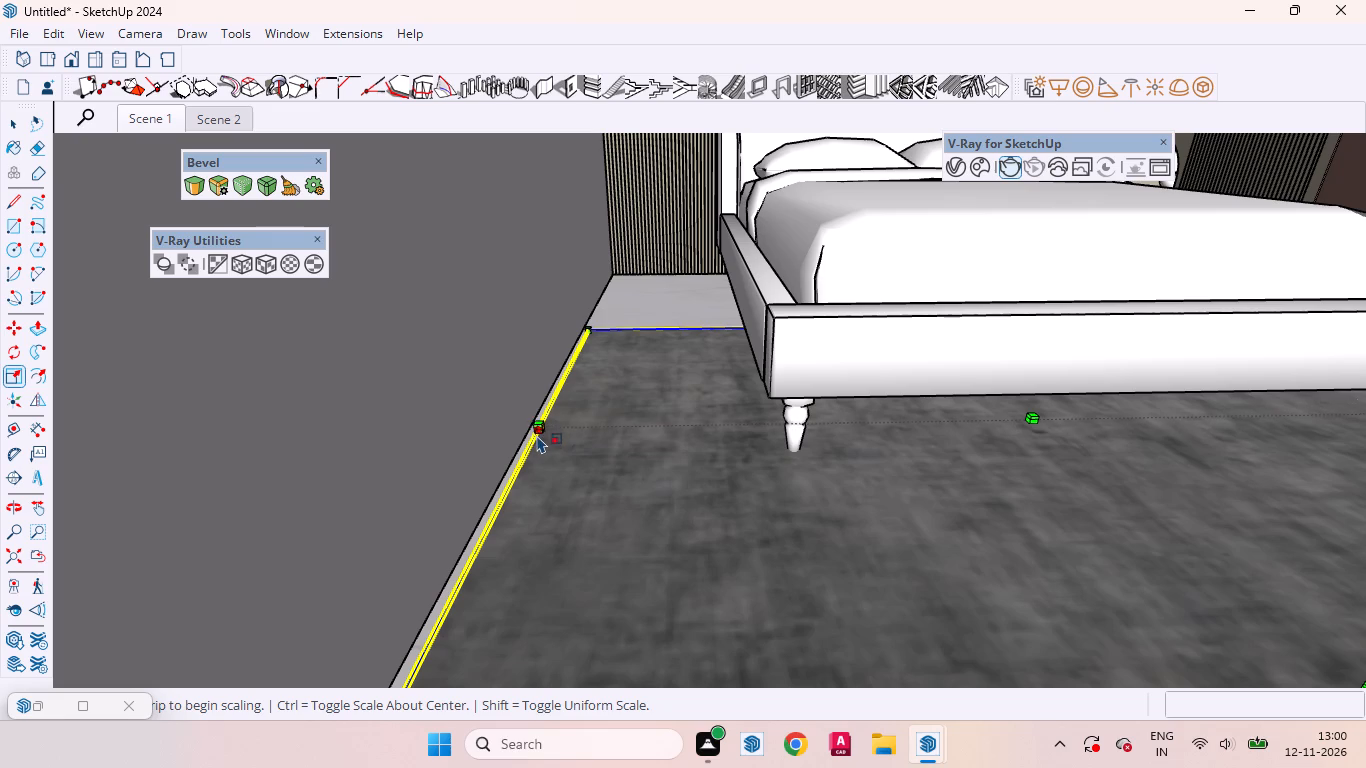
scroll(539, 431, up, 5)
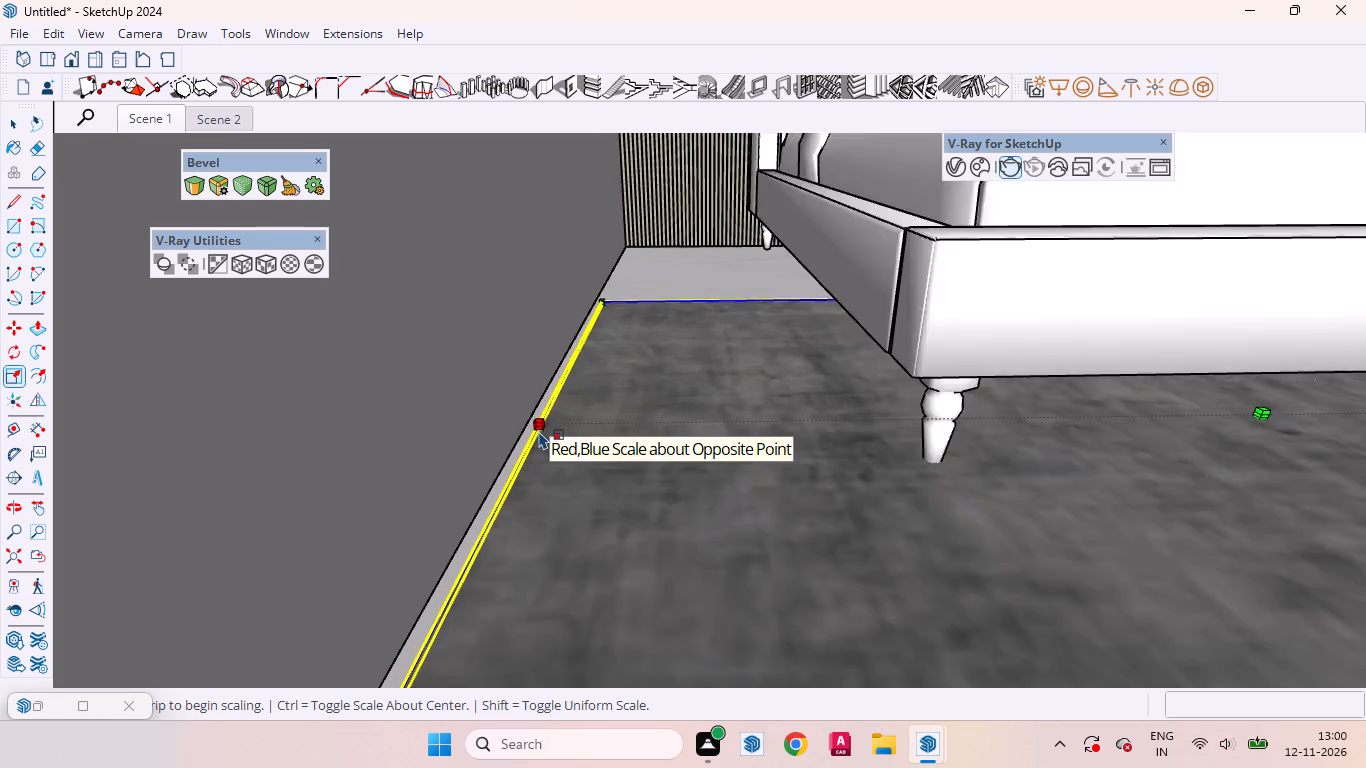
scroll(539, 431, up, 8)
click(539, 433)
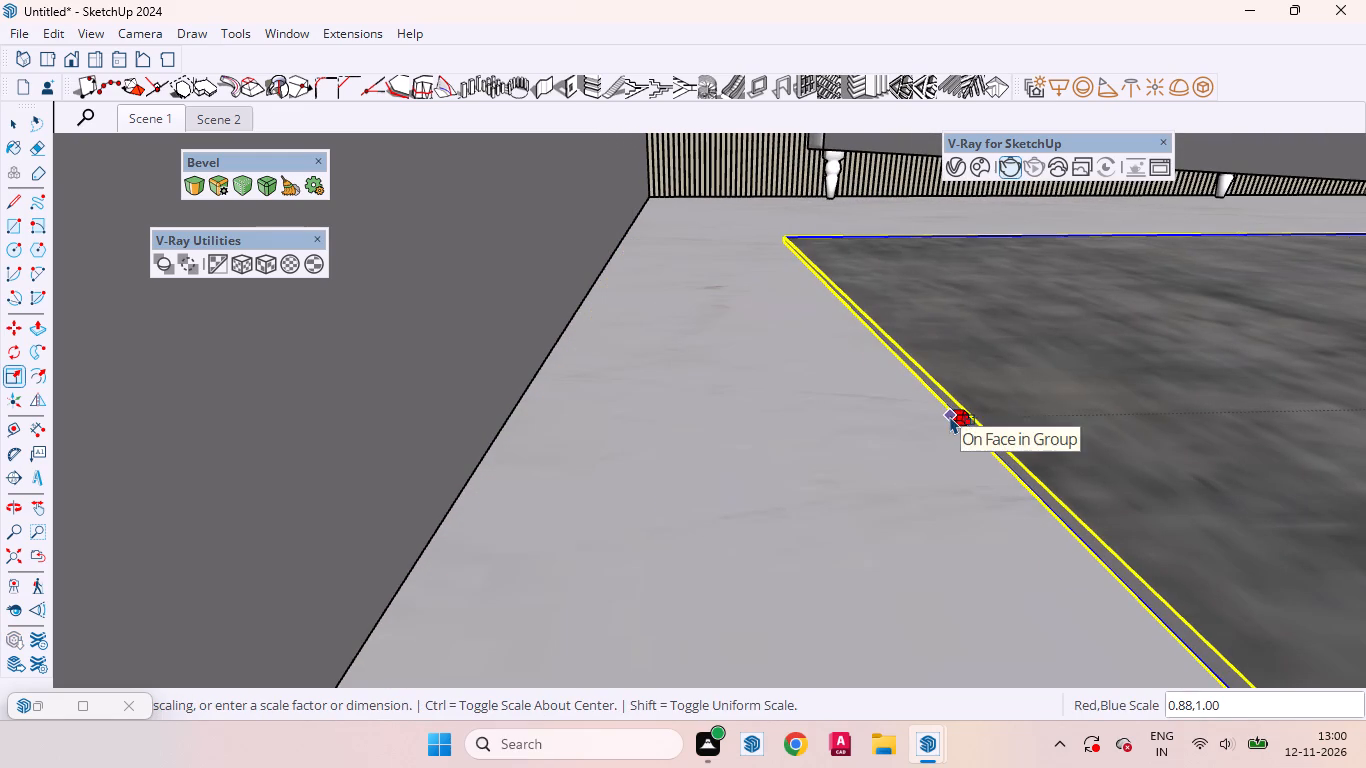
click(950, 416)
key(space)
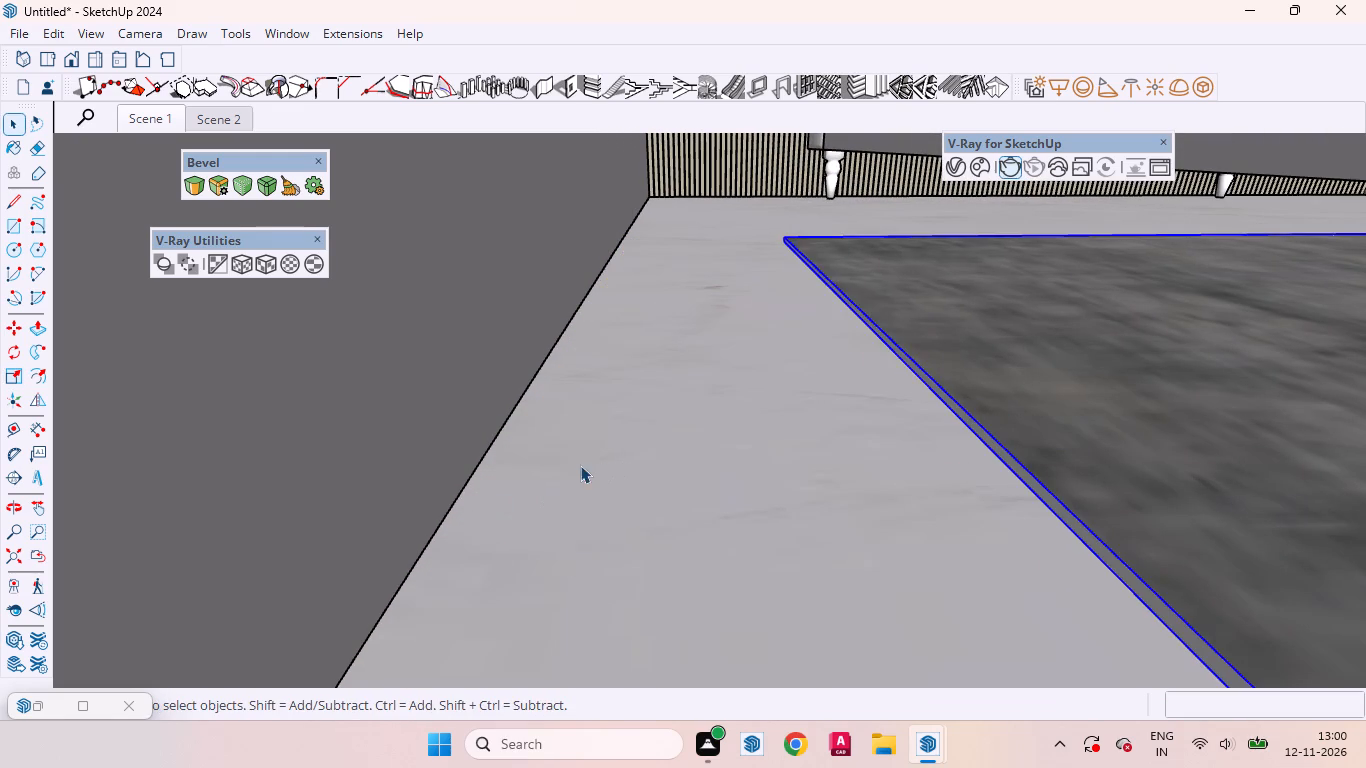
scroll(572, 465, down, 20)
scroll(572, 465, down, 7)
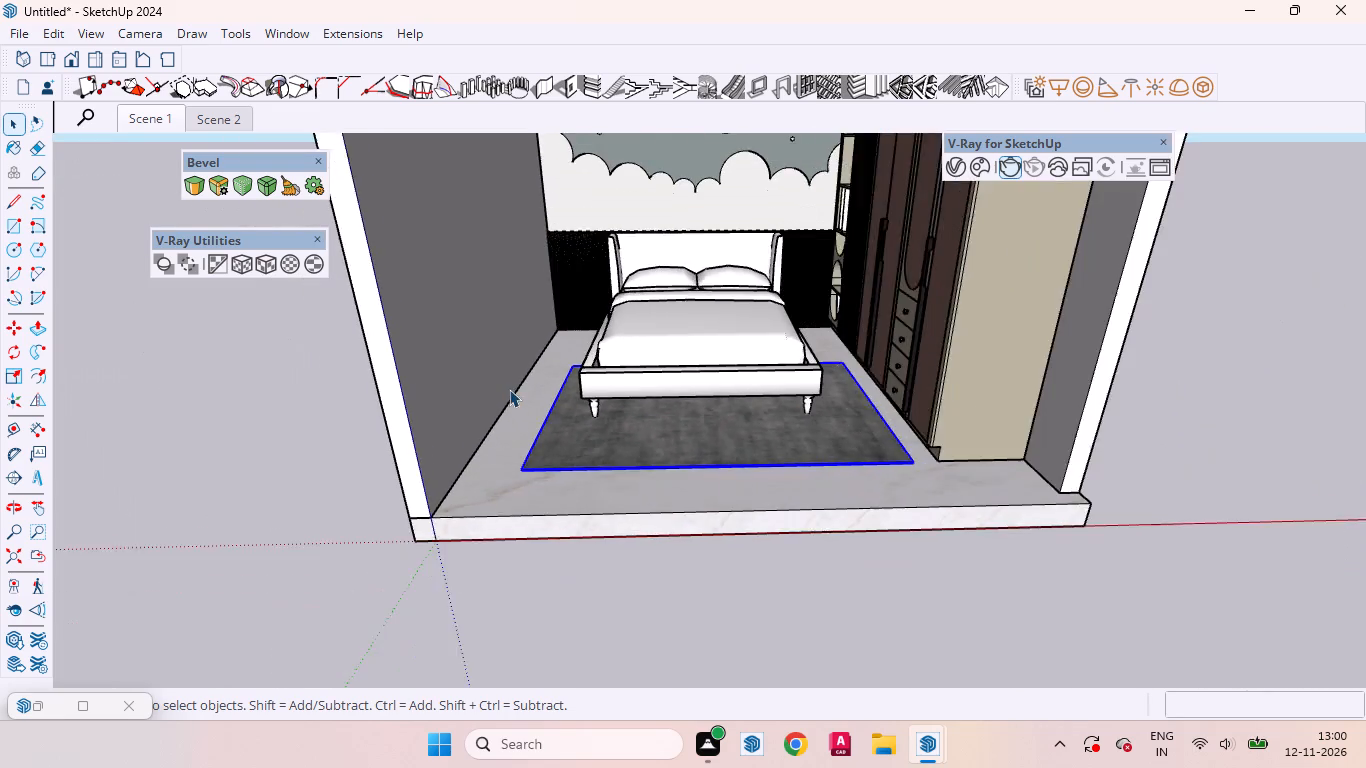
scroll(509, 389, down, 3)
click(617, 550)
Widen the carpet along the red axis by about 1.03, extending its edge slightly toward the plain side wall.
scroll(572, 428, up, 3)
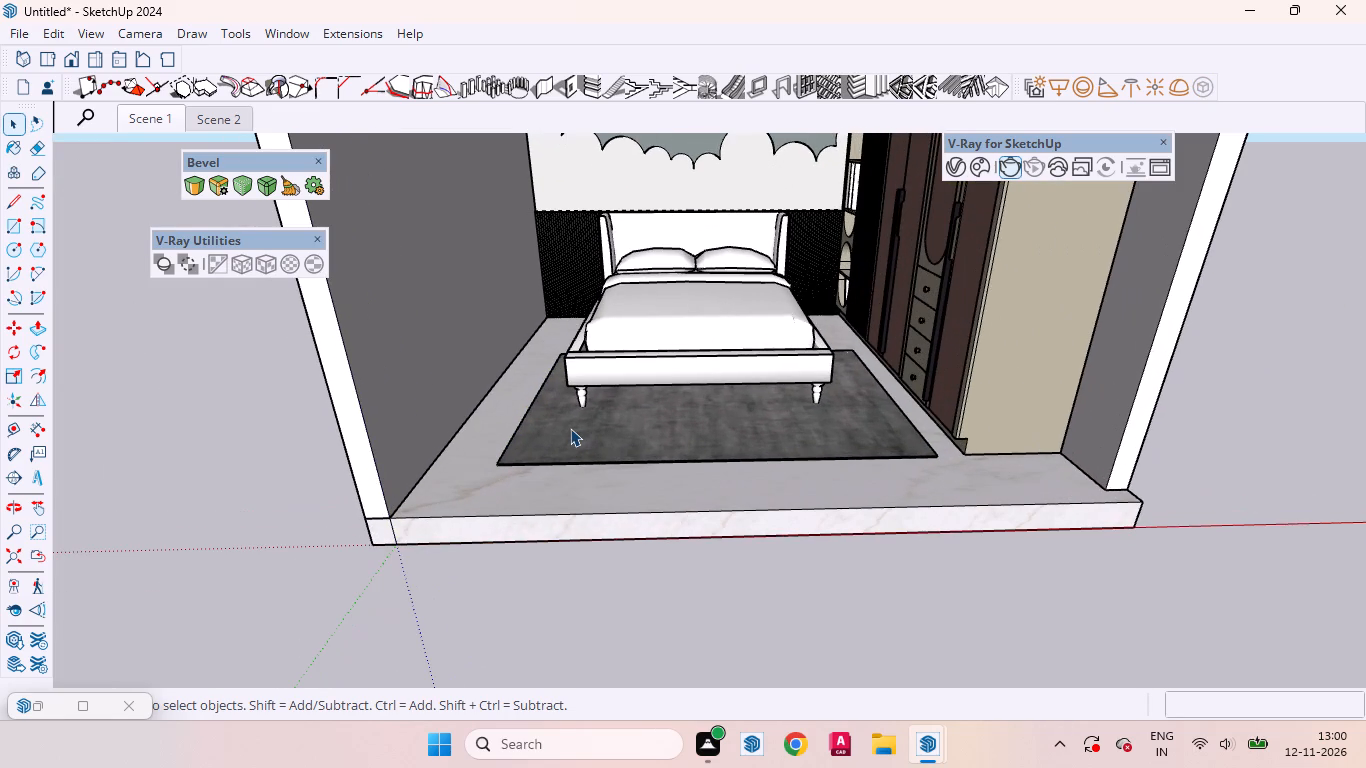
click(570, 428)
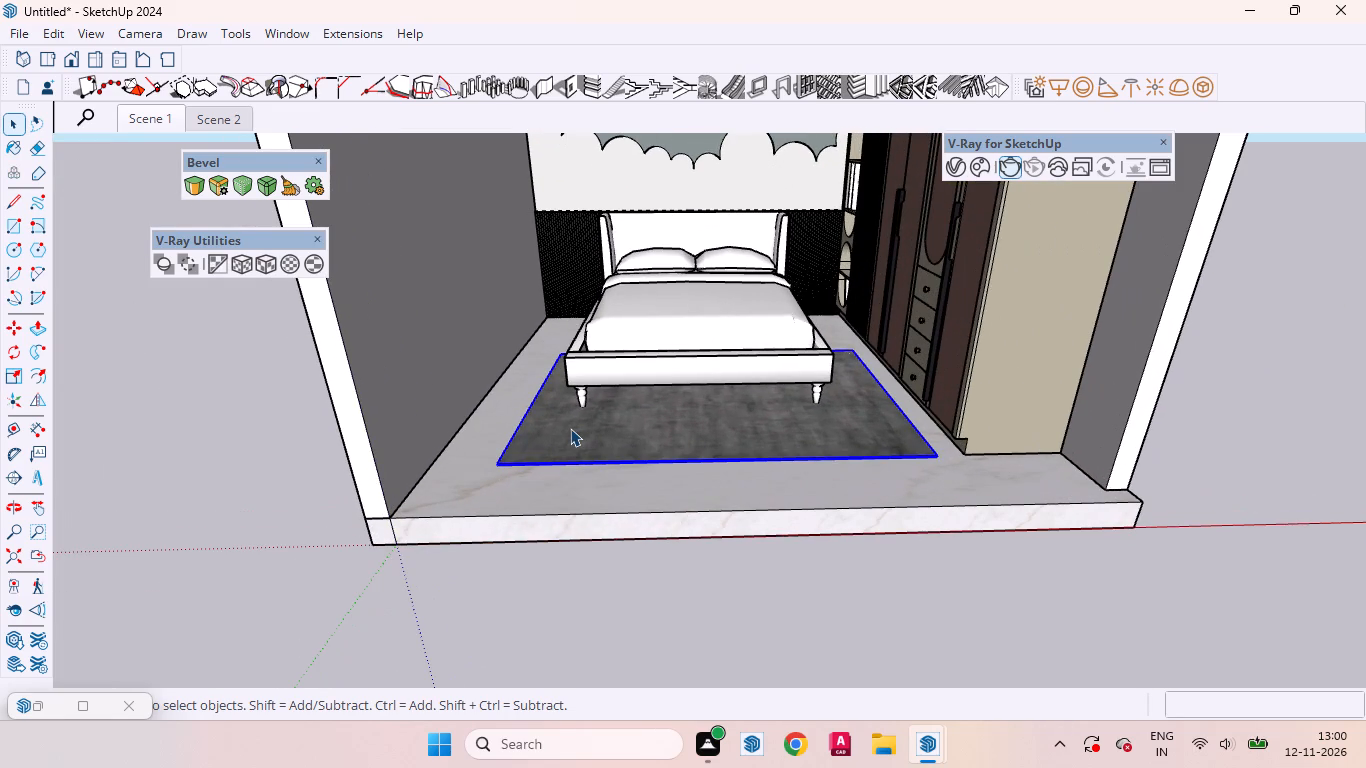
scroll(535, 406, up, 8)
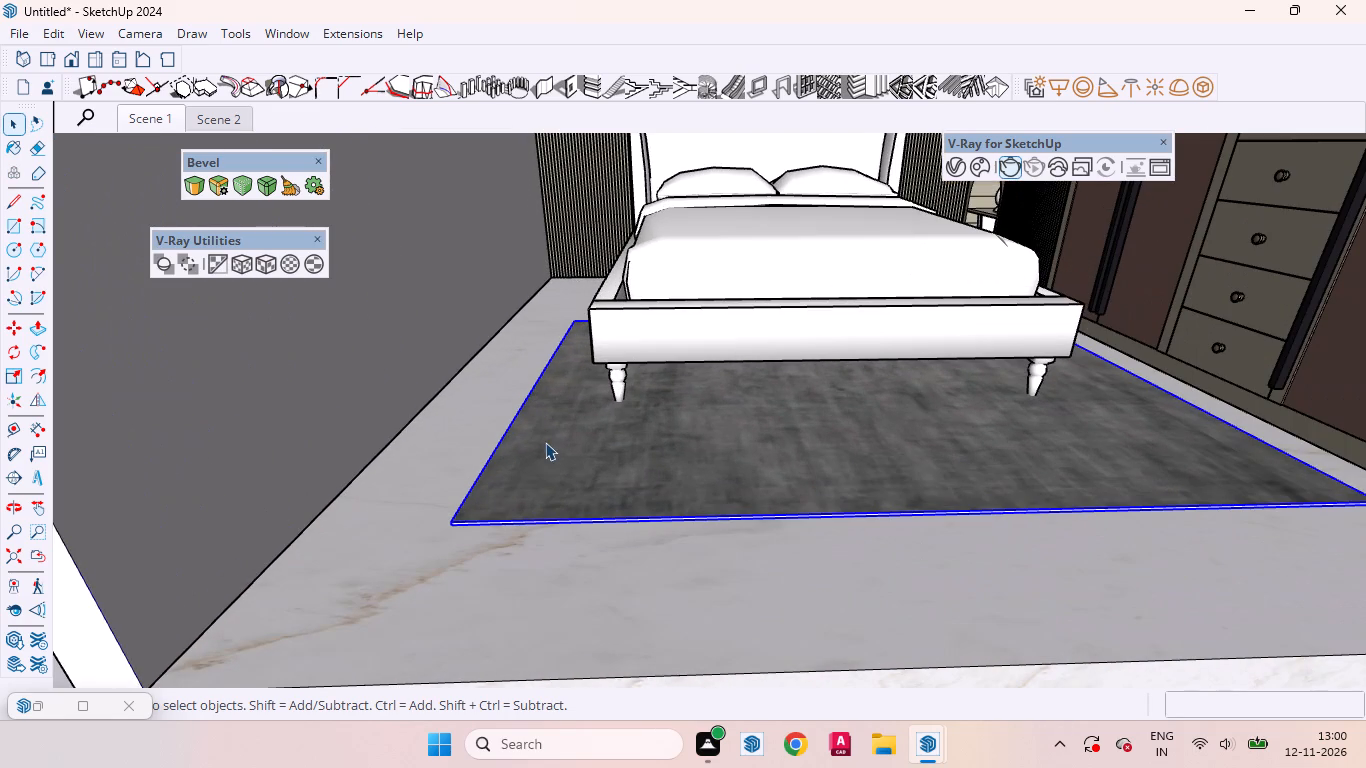
middle_drag(558, 442, 624, 424)
scroll(612, 405, up, 4)
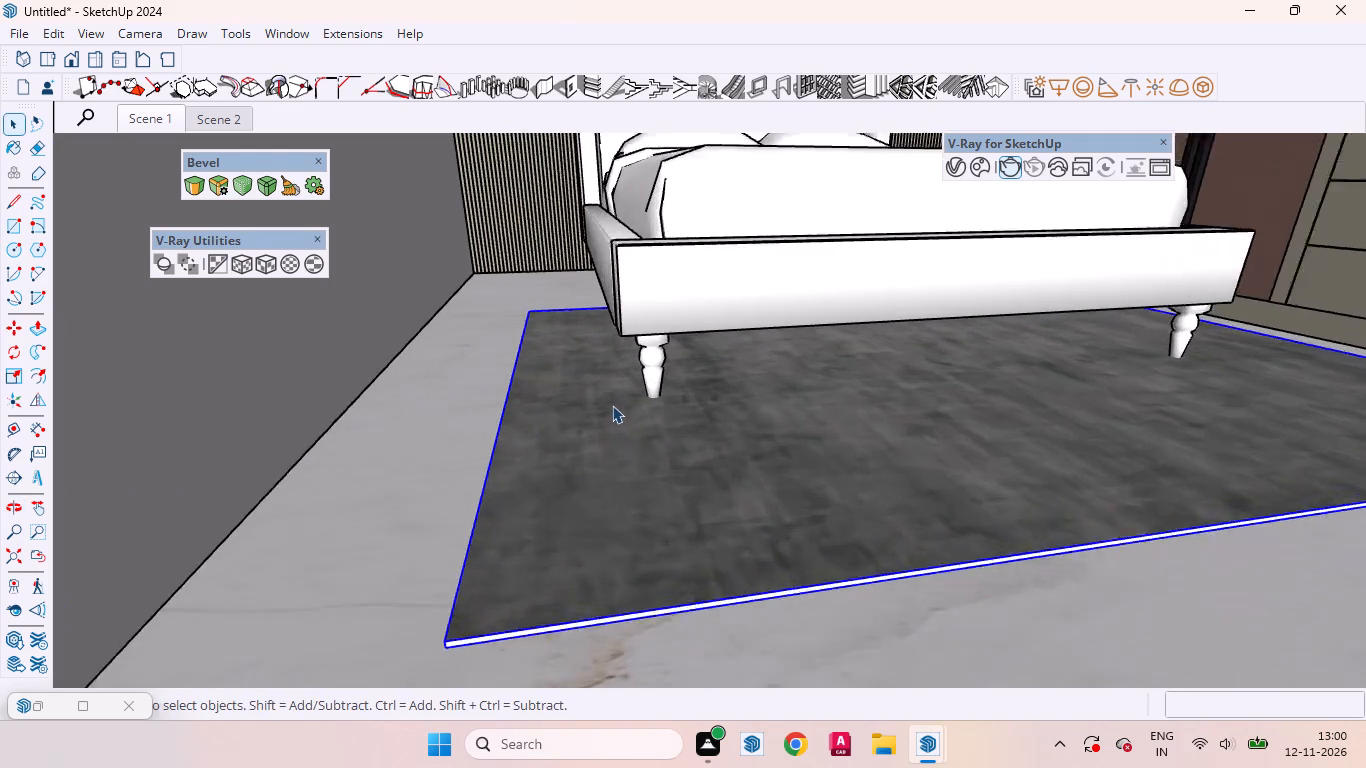
scroll(612, 405, up, 4)
key(s)
scroll(472, 388, up, 4)
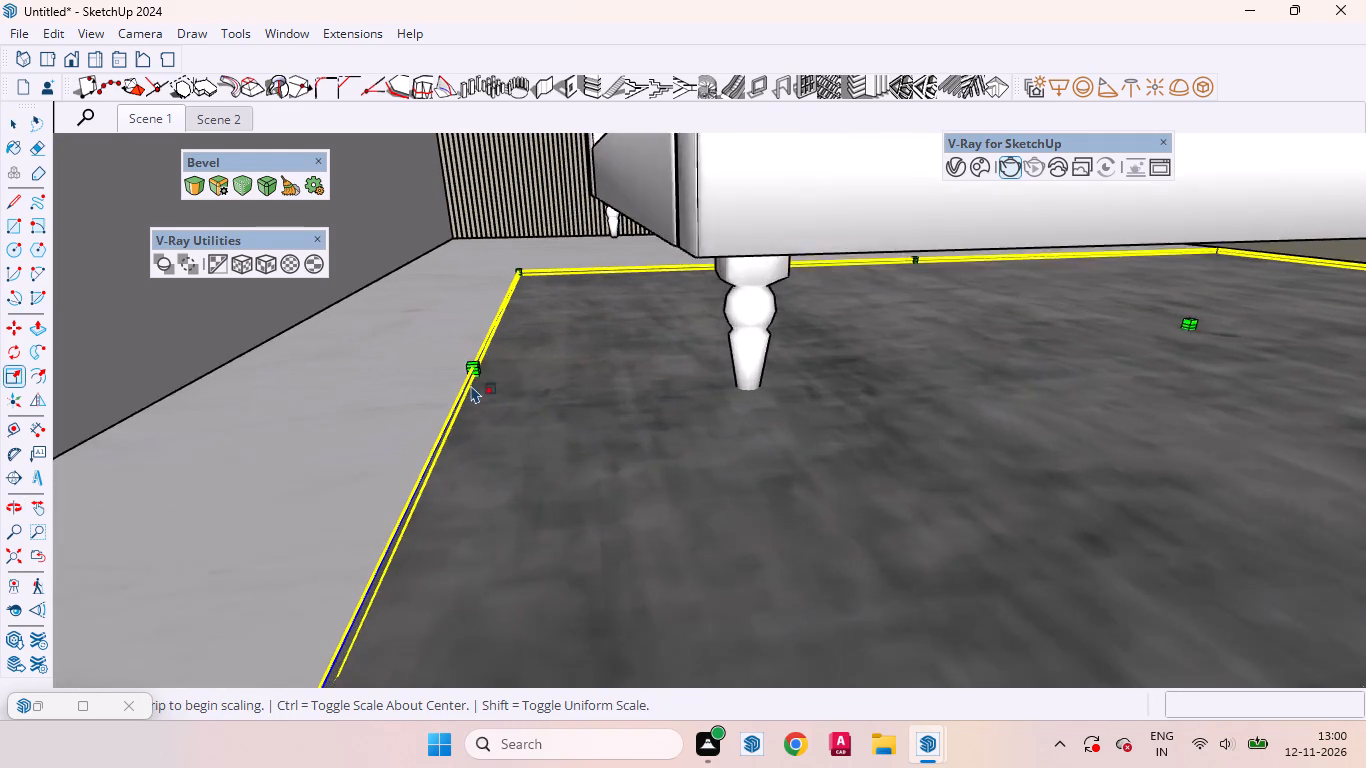
scroll(471, 385, up, 3)
click(480, 372)
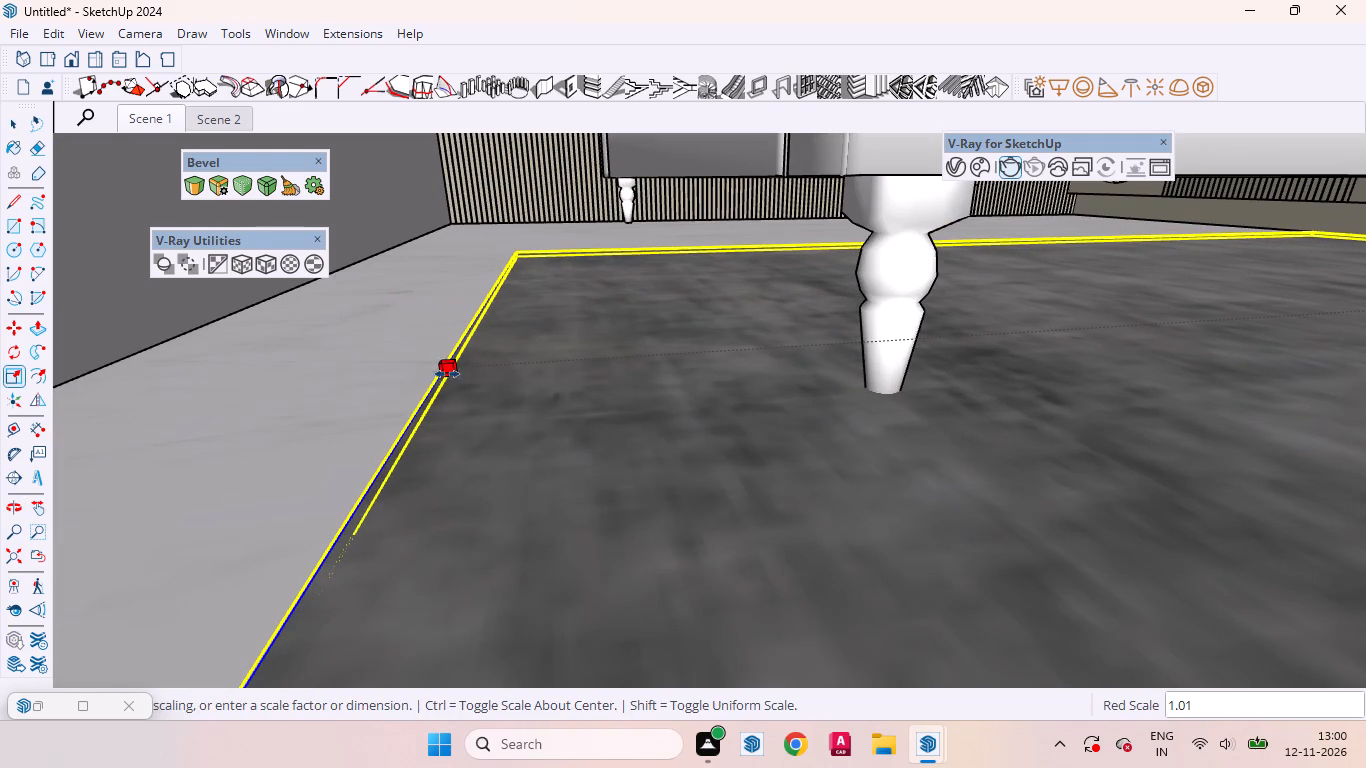
click(394, 366)
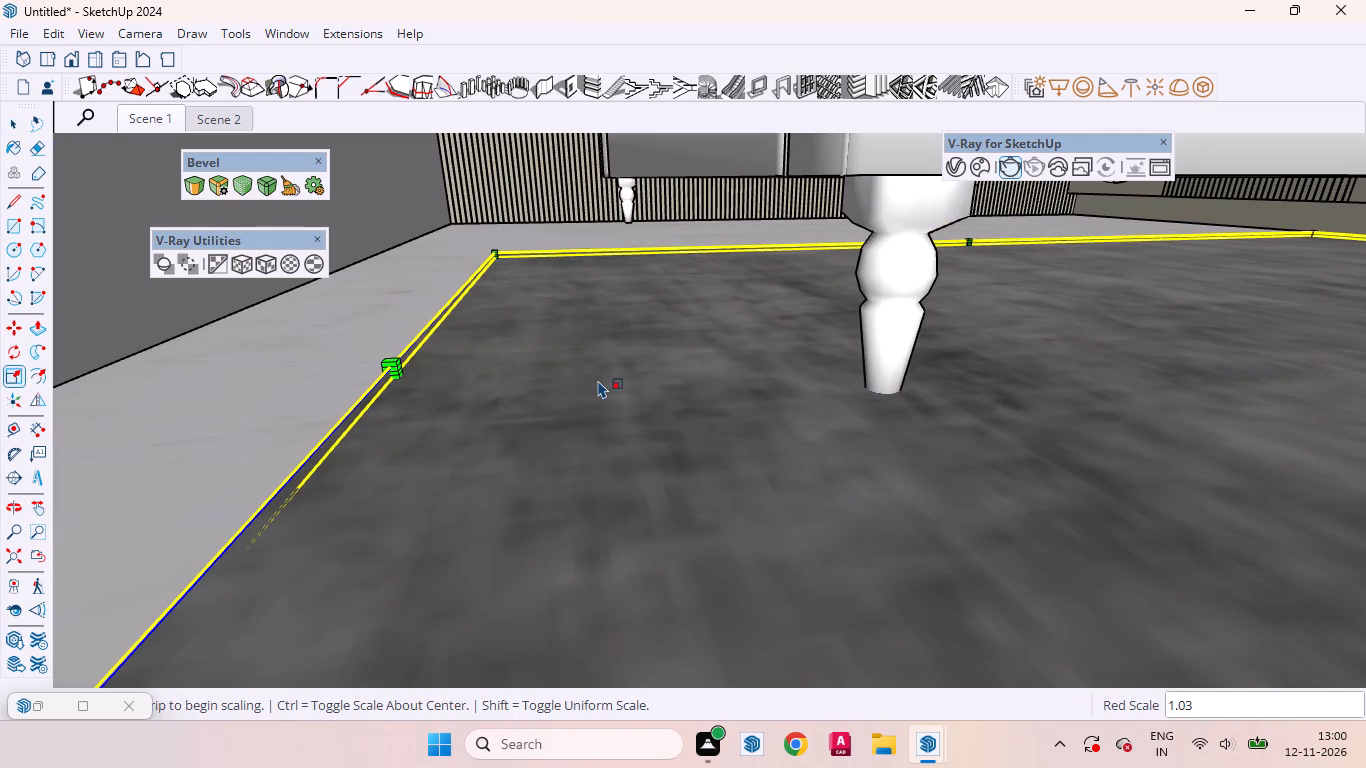
key(space)
scroll(567, 387, down, 13)
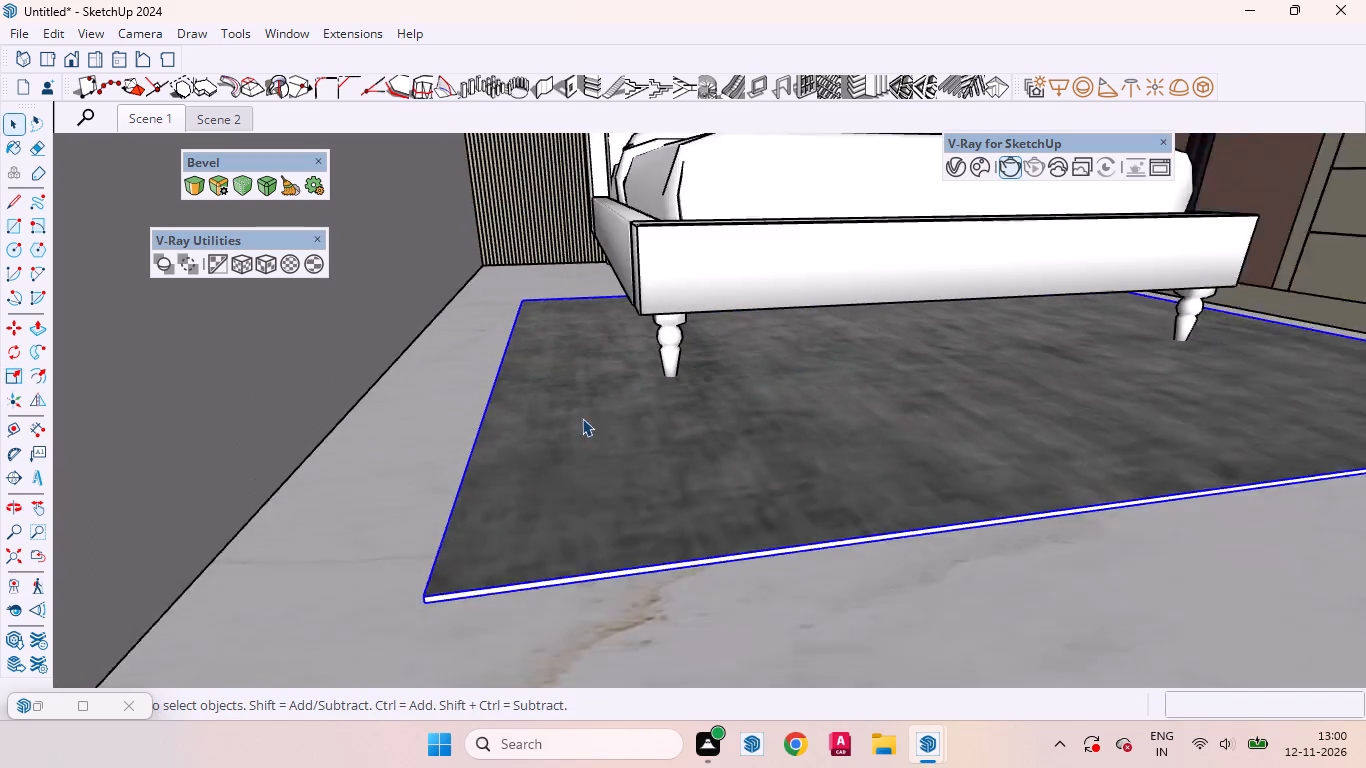
scroll(642, 574, up, 4)
scroll(499, 512, down, 12)
click(865, 624)
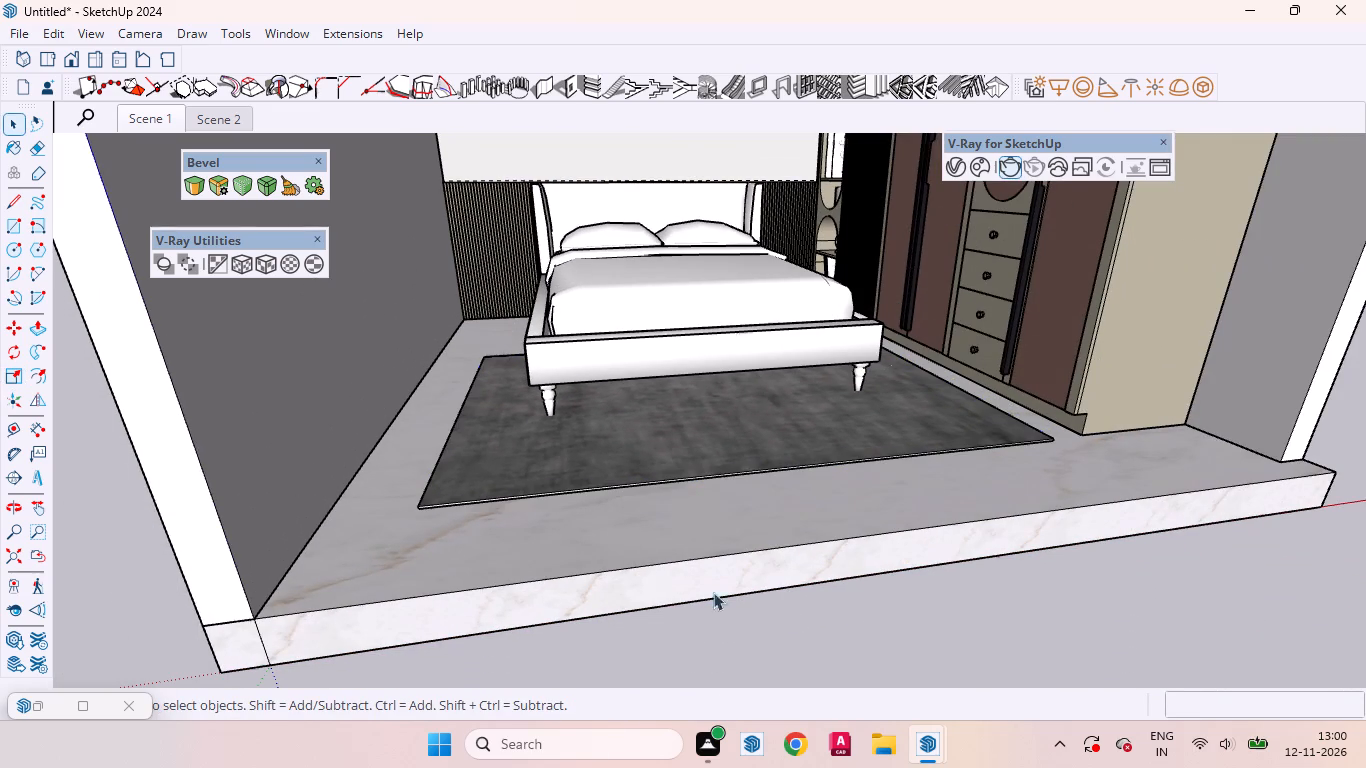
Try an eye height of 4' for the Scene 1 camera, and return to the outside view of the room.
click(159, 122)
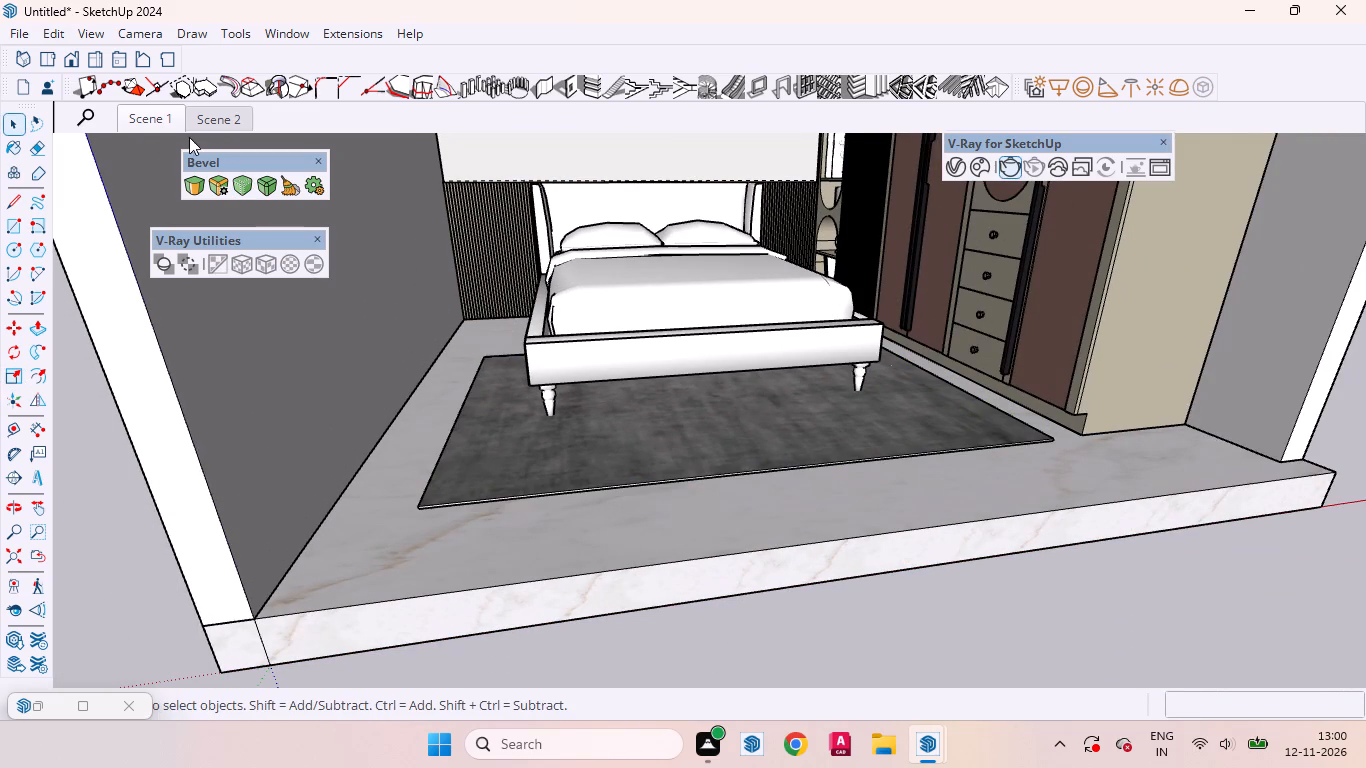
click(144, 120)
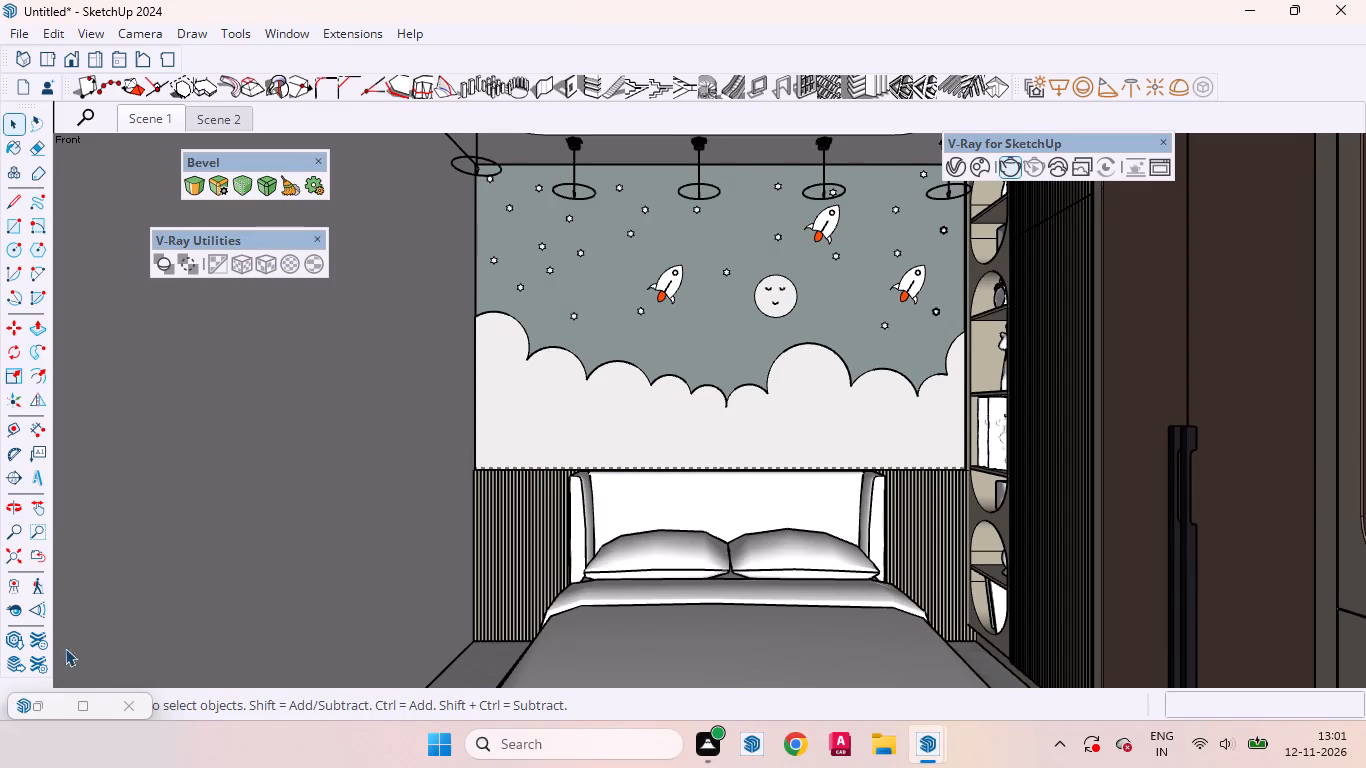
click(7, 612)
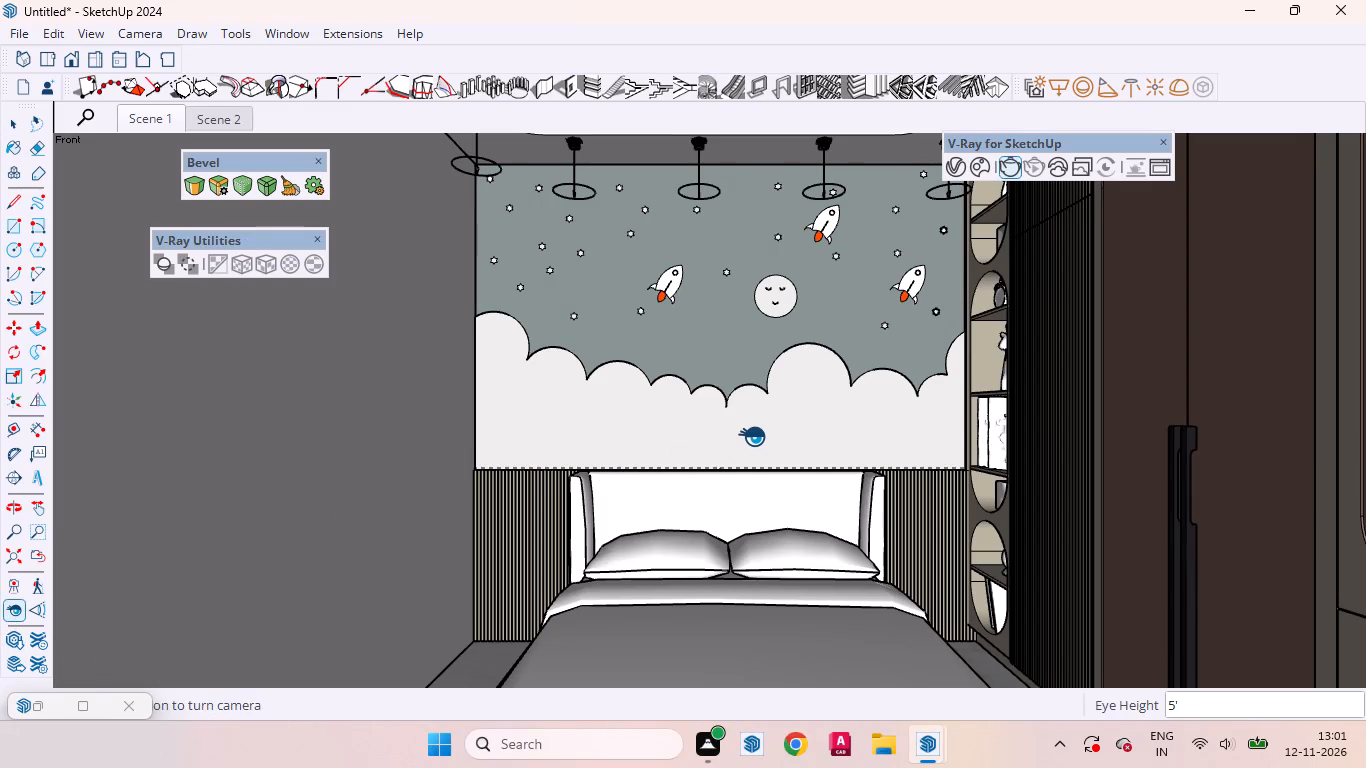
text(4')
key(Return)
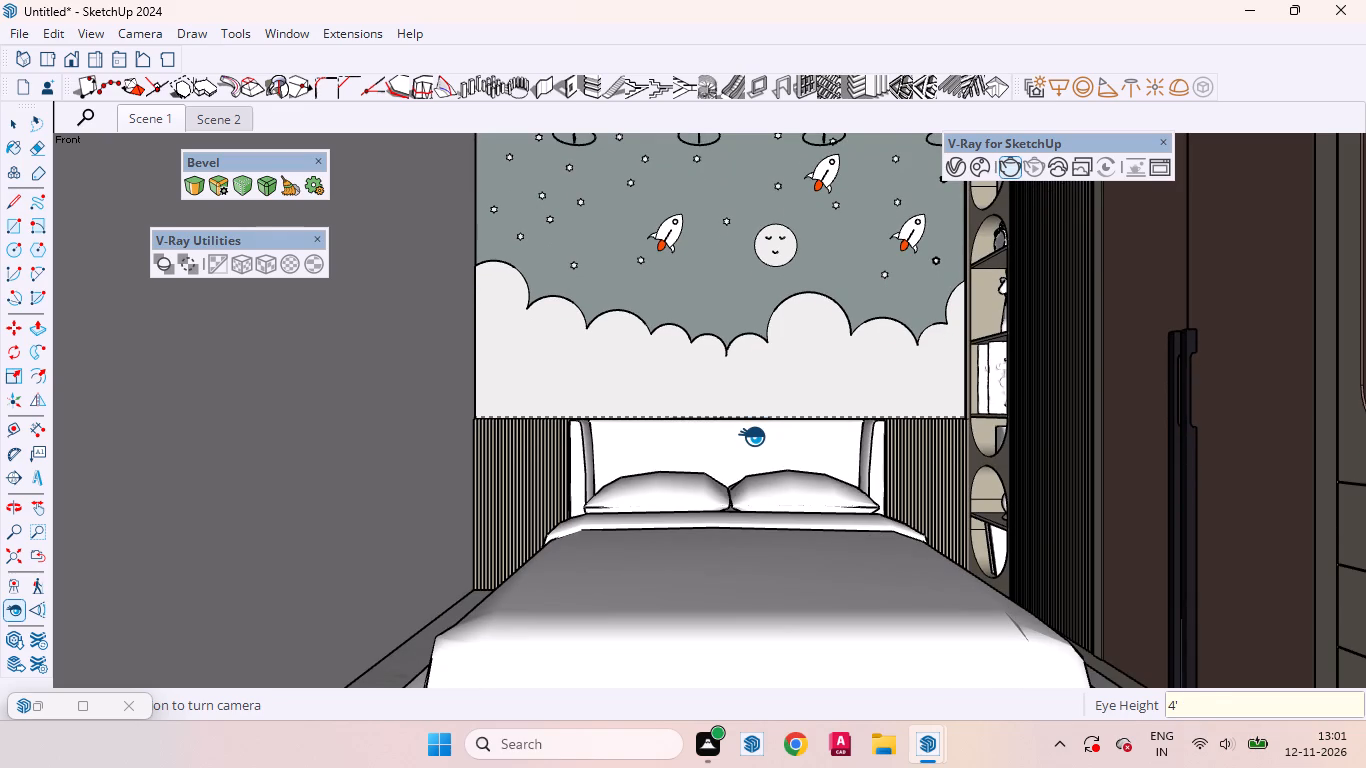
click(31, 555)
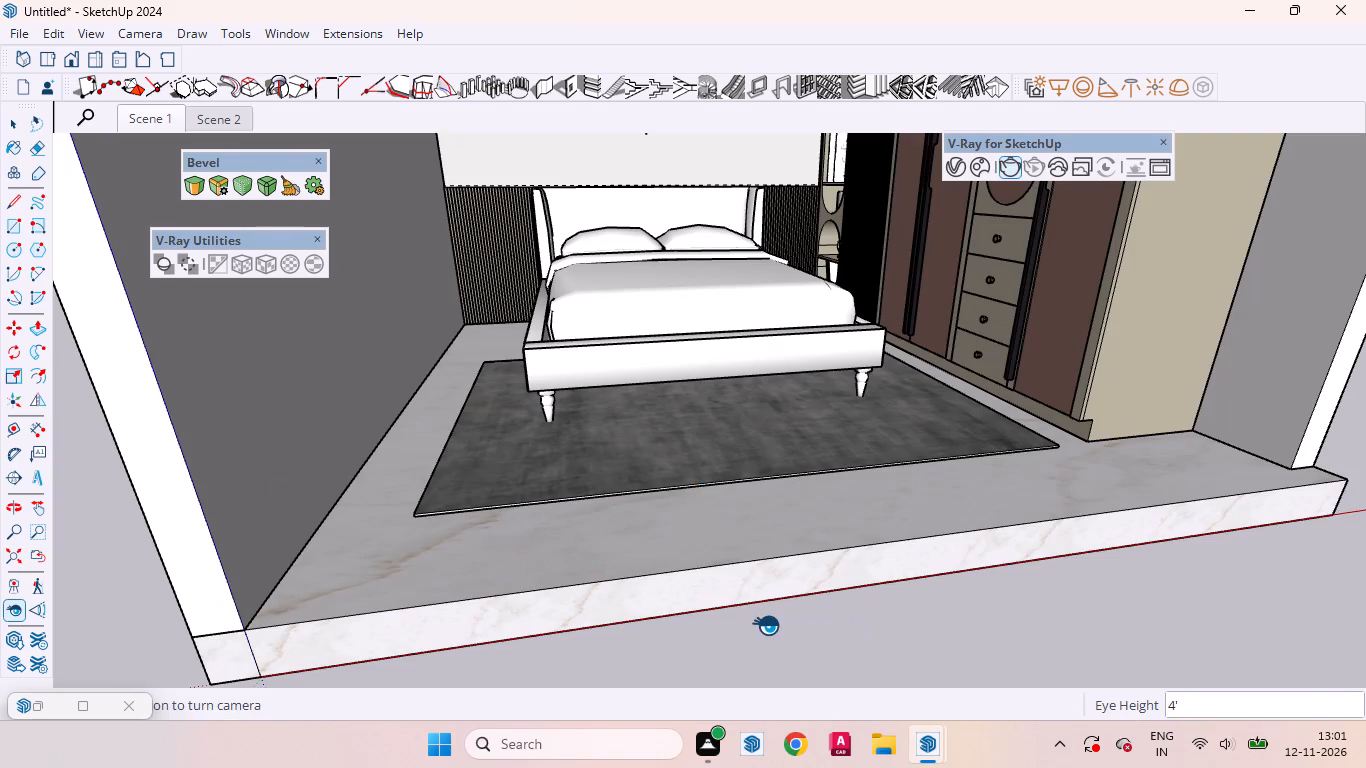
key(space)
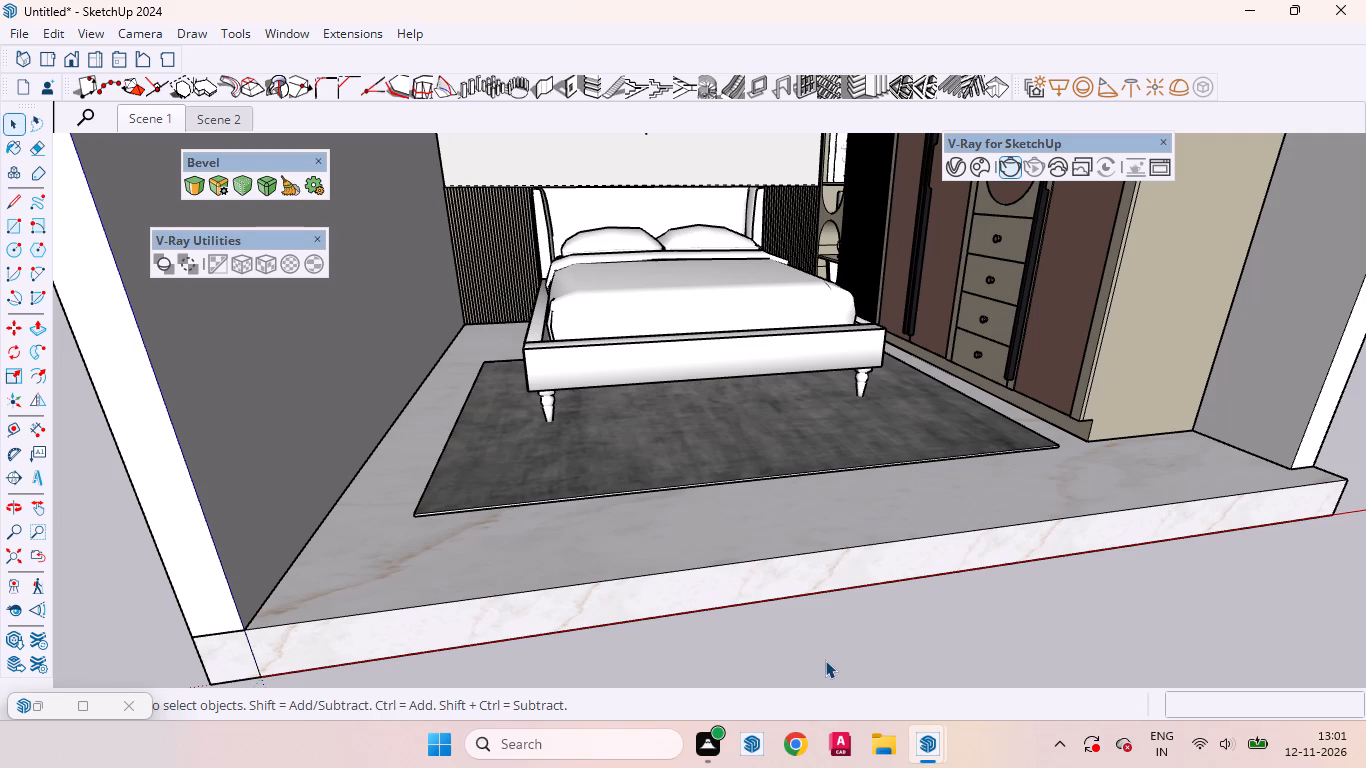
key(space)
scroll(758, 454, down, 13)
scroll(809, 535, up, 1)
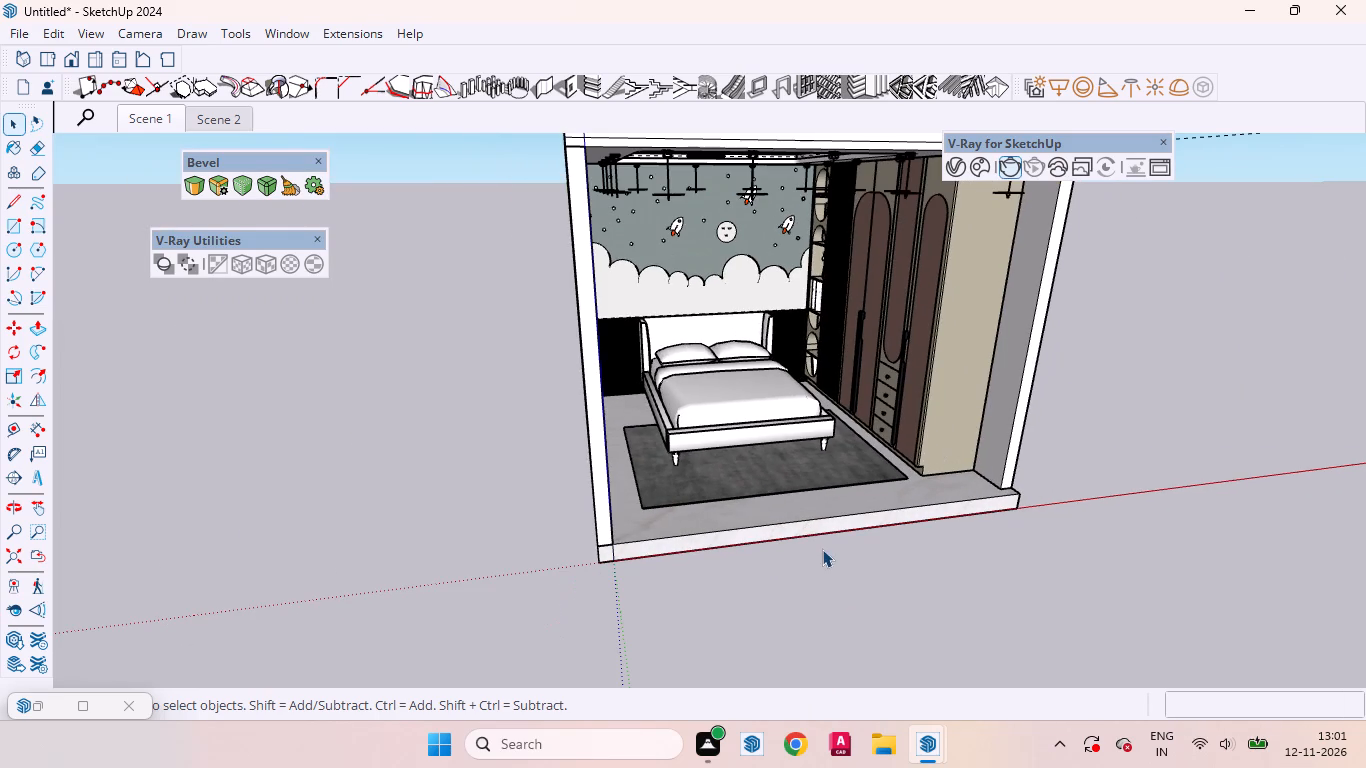
Examine the shelf niches, fluted panel and wardrobe doors up close in the bedroom render in the V-Ray Frame Buffer.
click(934, 738)
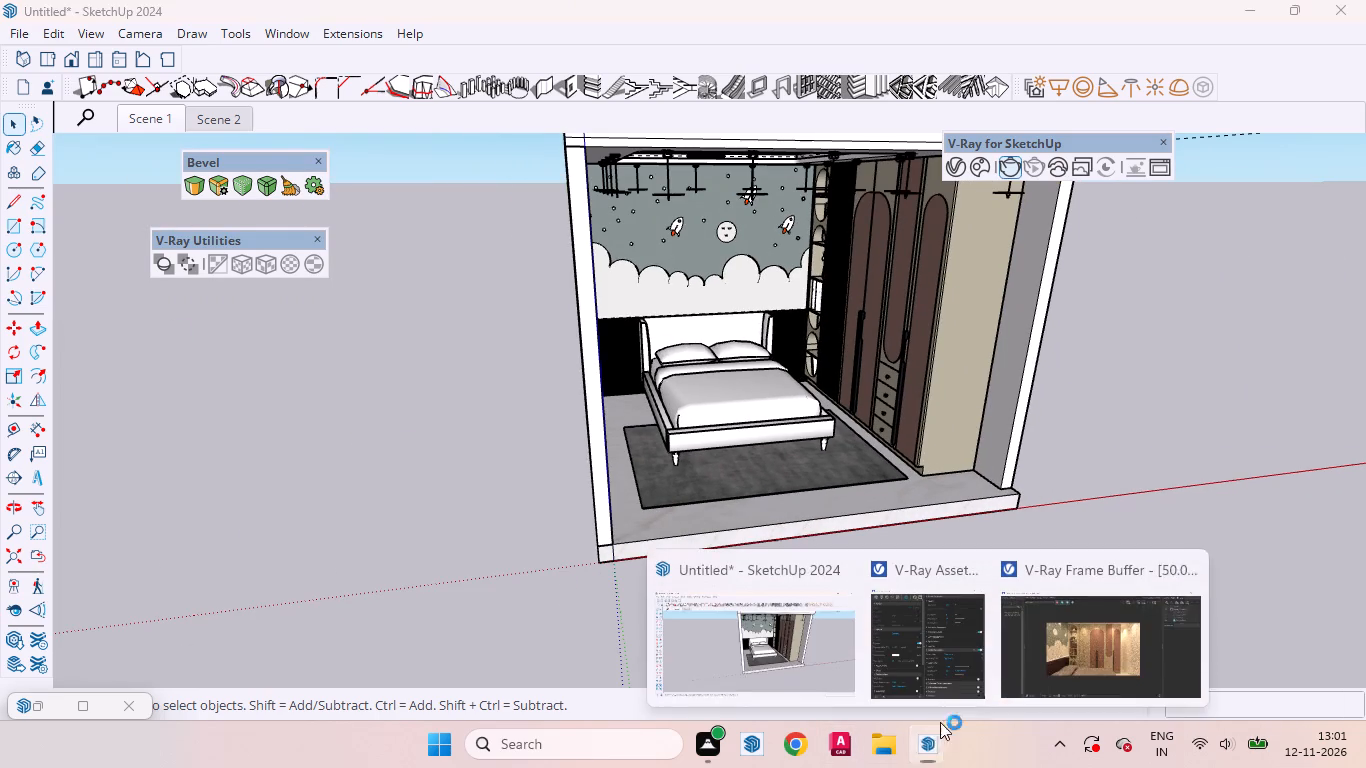
click(1073, 652)
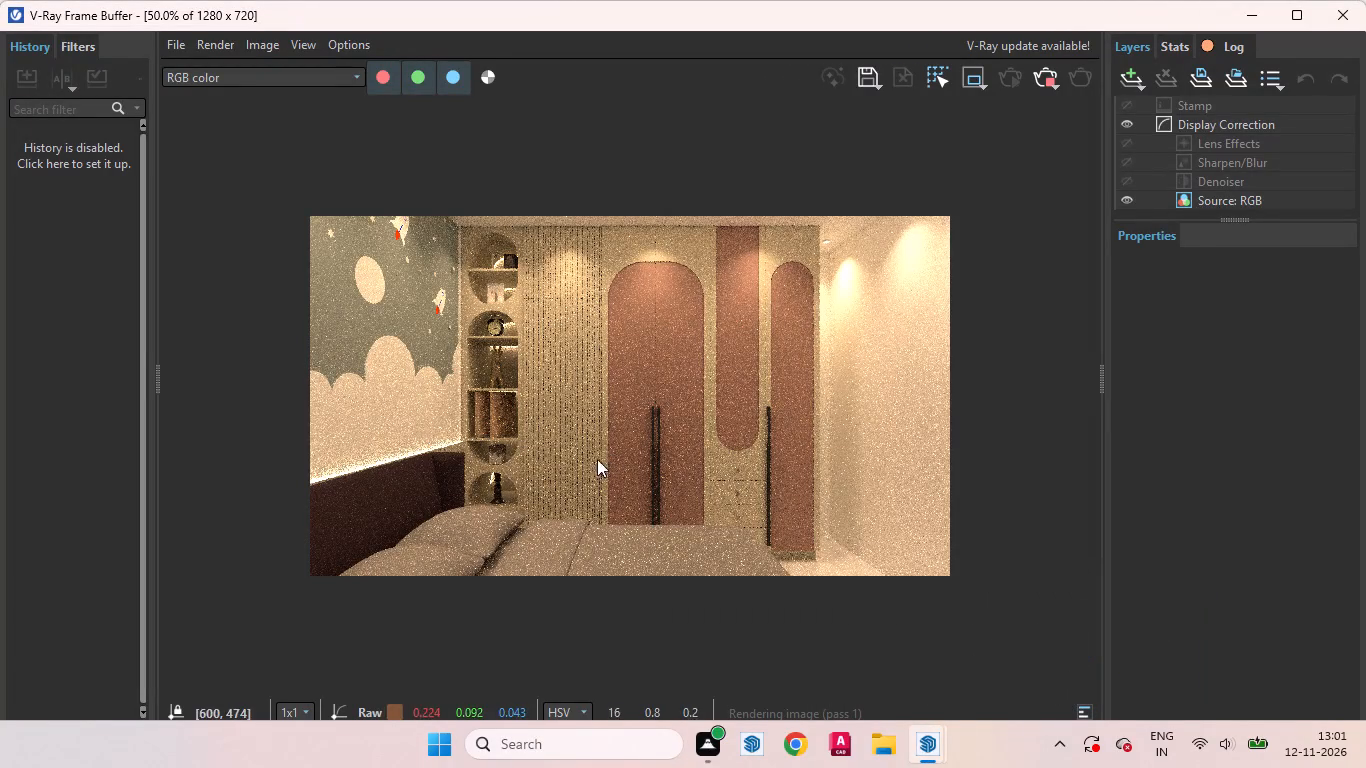
scroll(477, 383, up, 1)
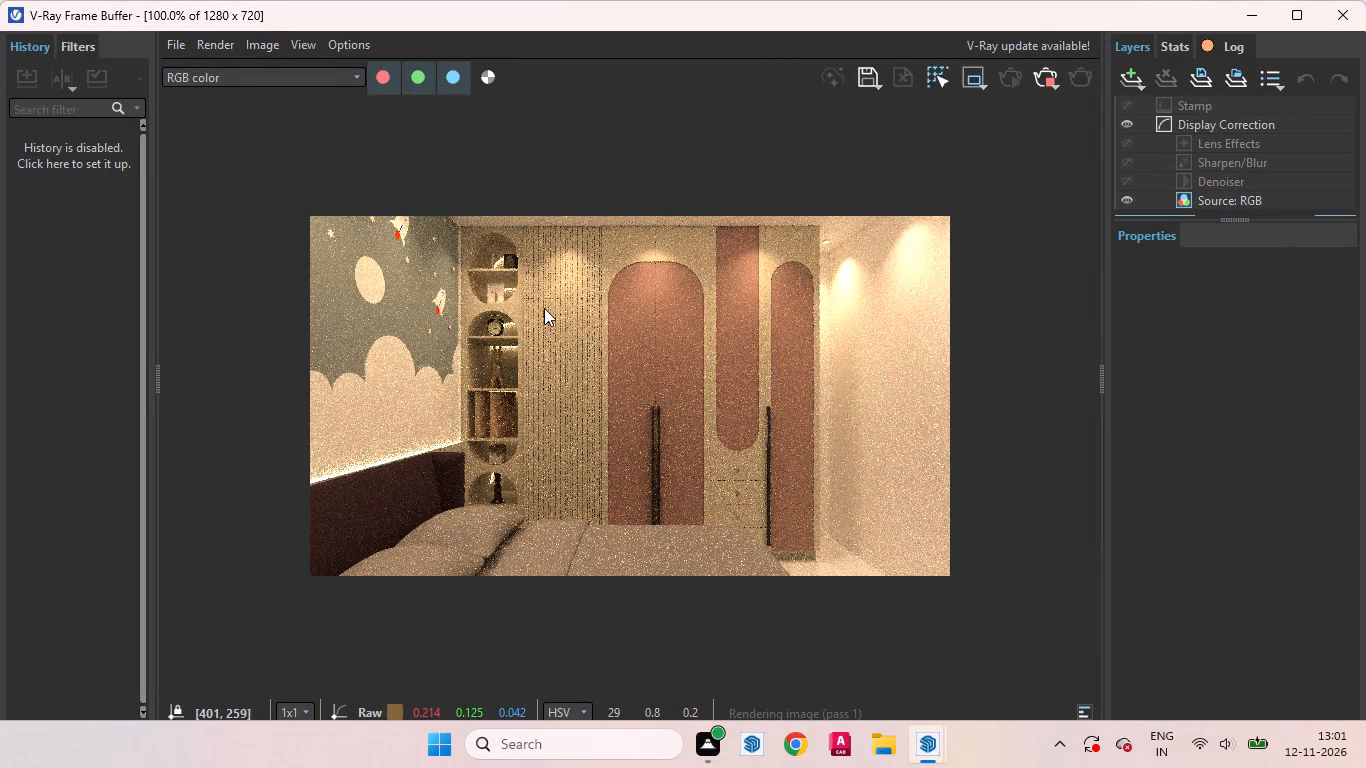
scroll(579, 303, up, 2)
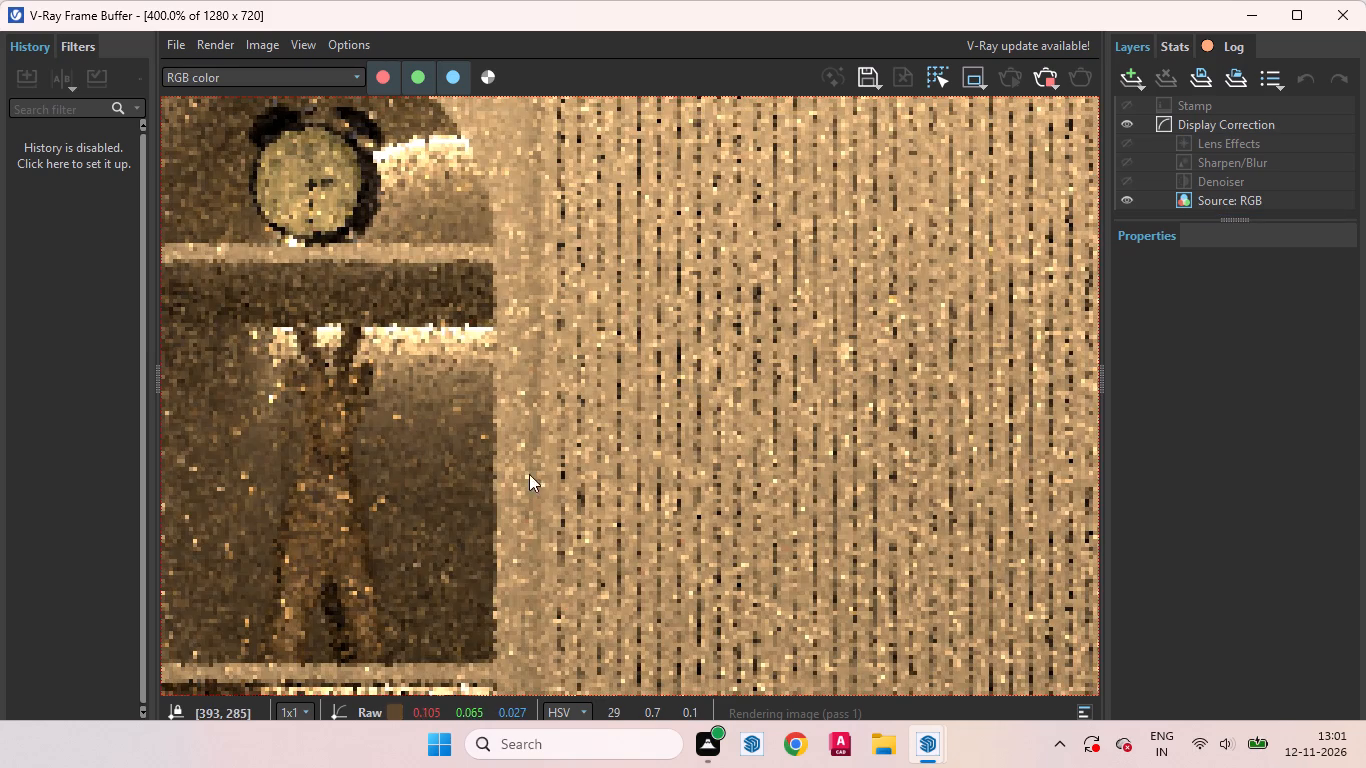
scroll(573, 476, down, 2)
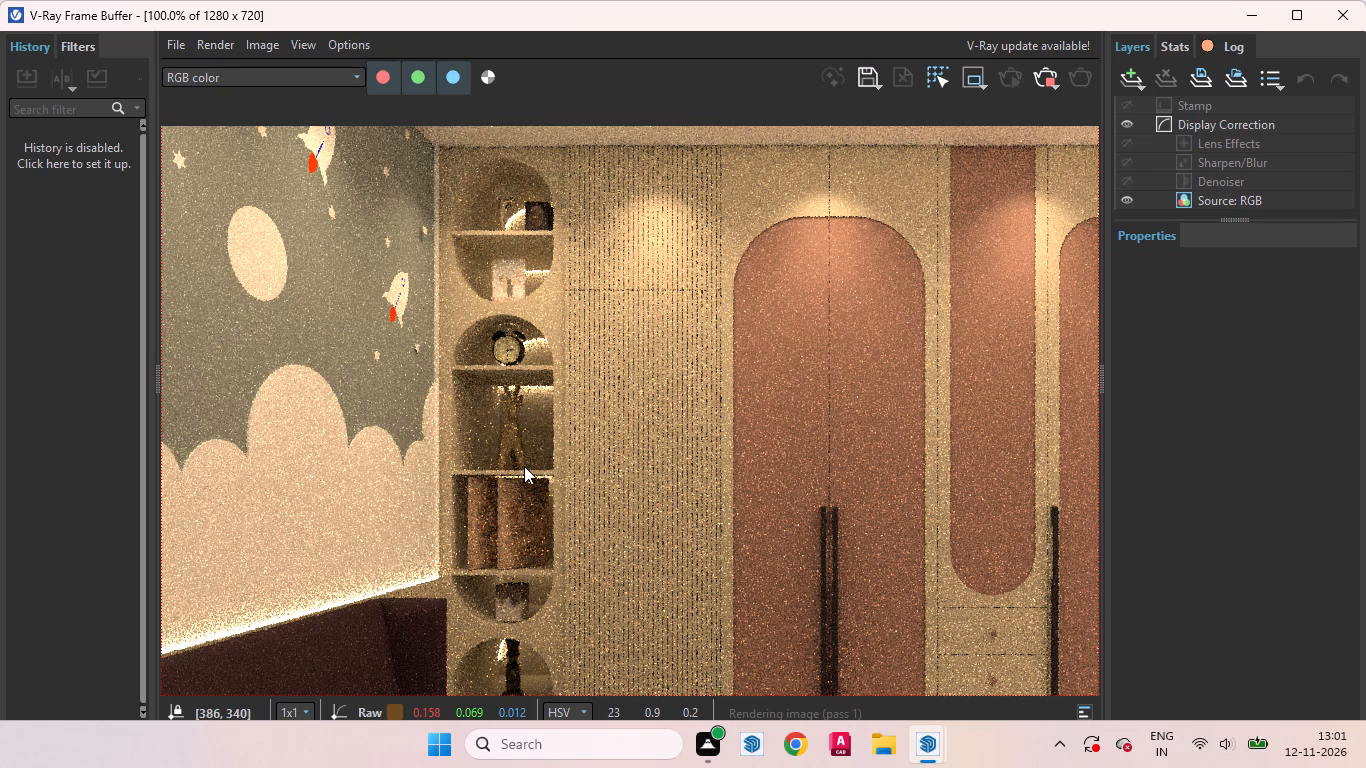
scroll(614, 403, down, 2)
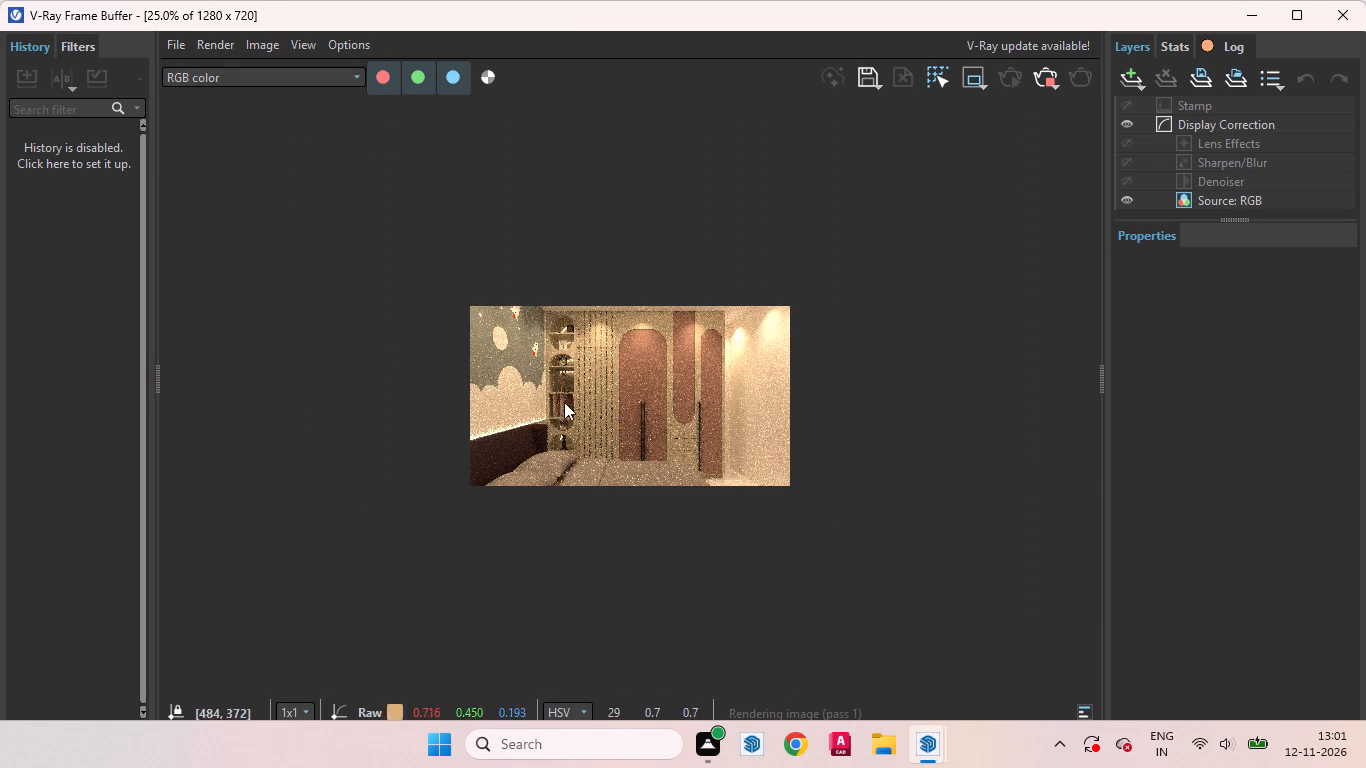
scroll(659, 405, up, 2)
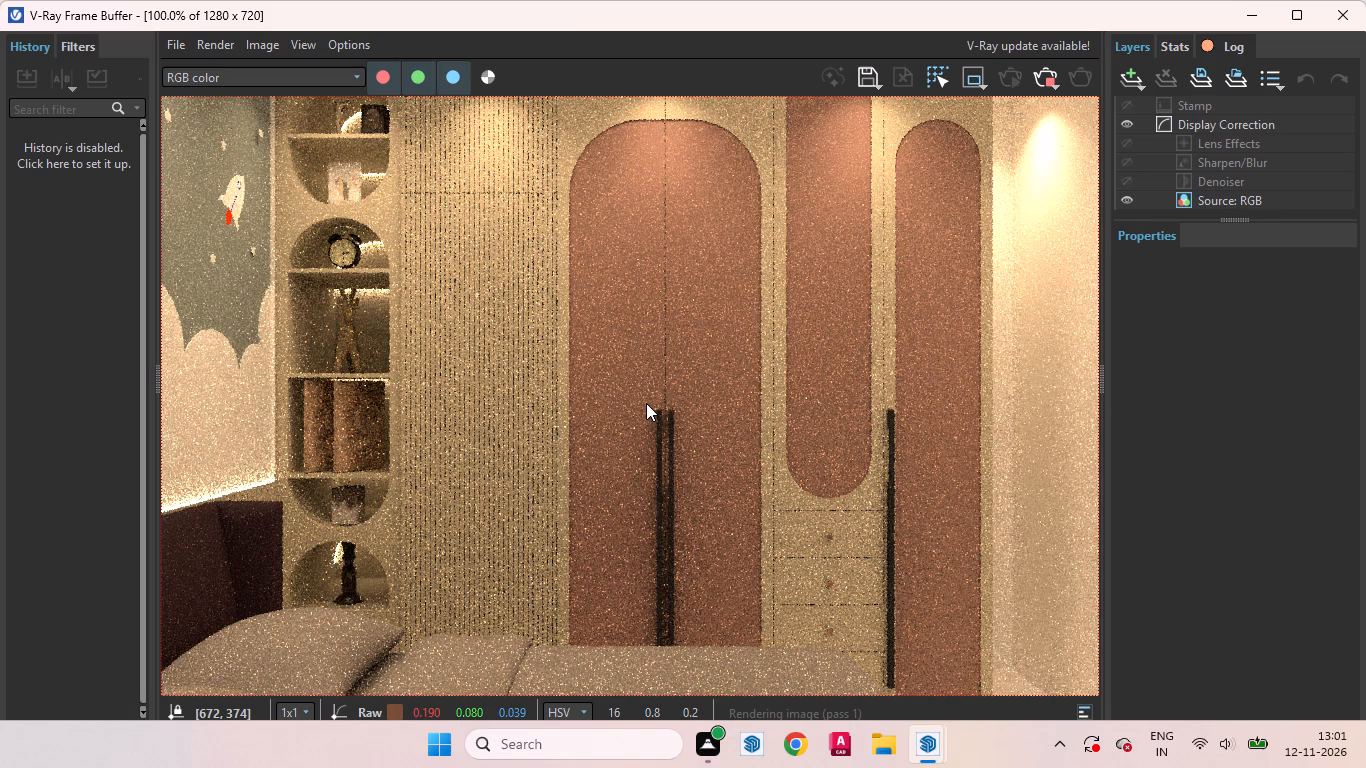
scroll(646, 403, up, 2)
scroll(601, 423, down, 3)
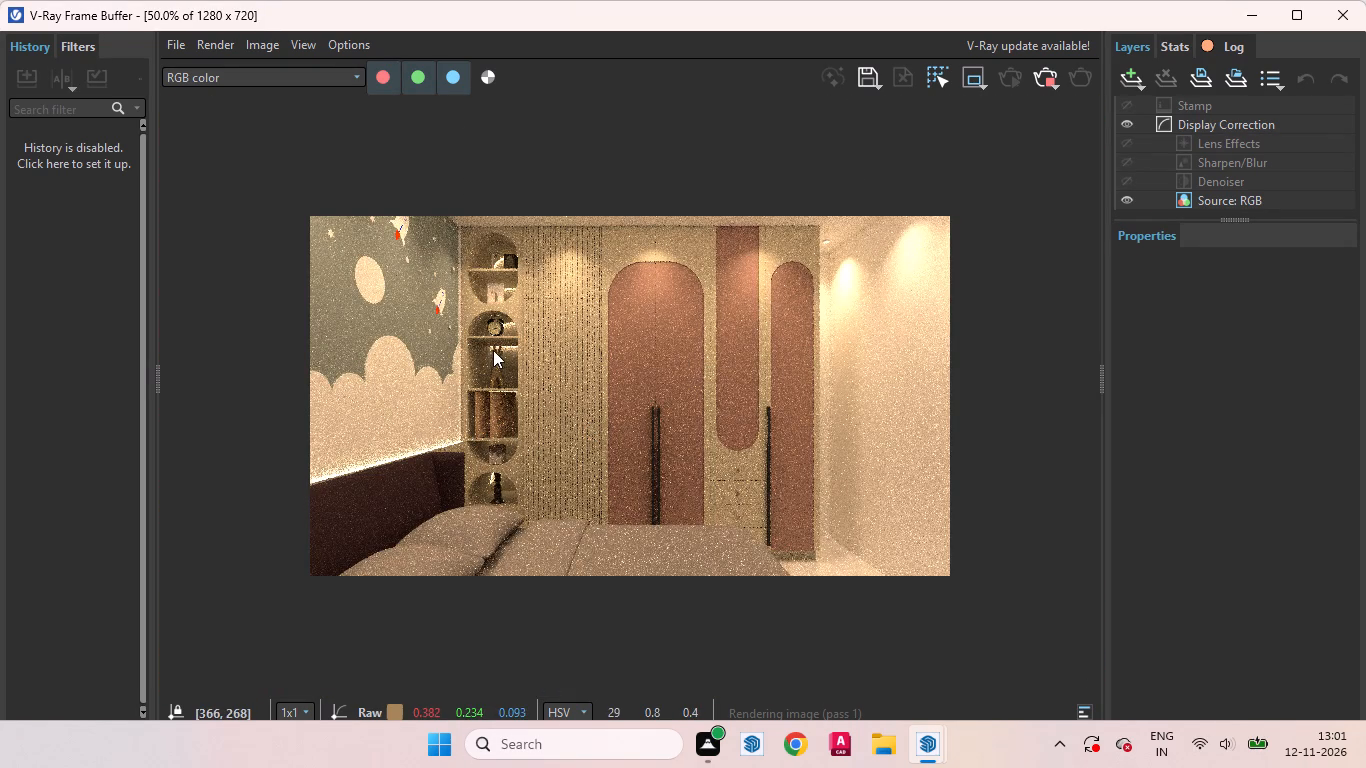
click(1243, 18)
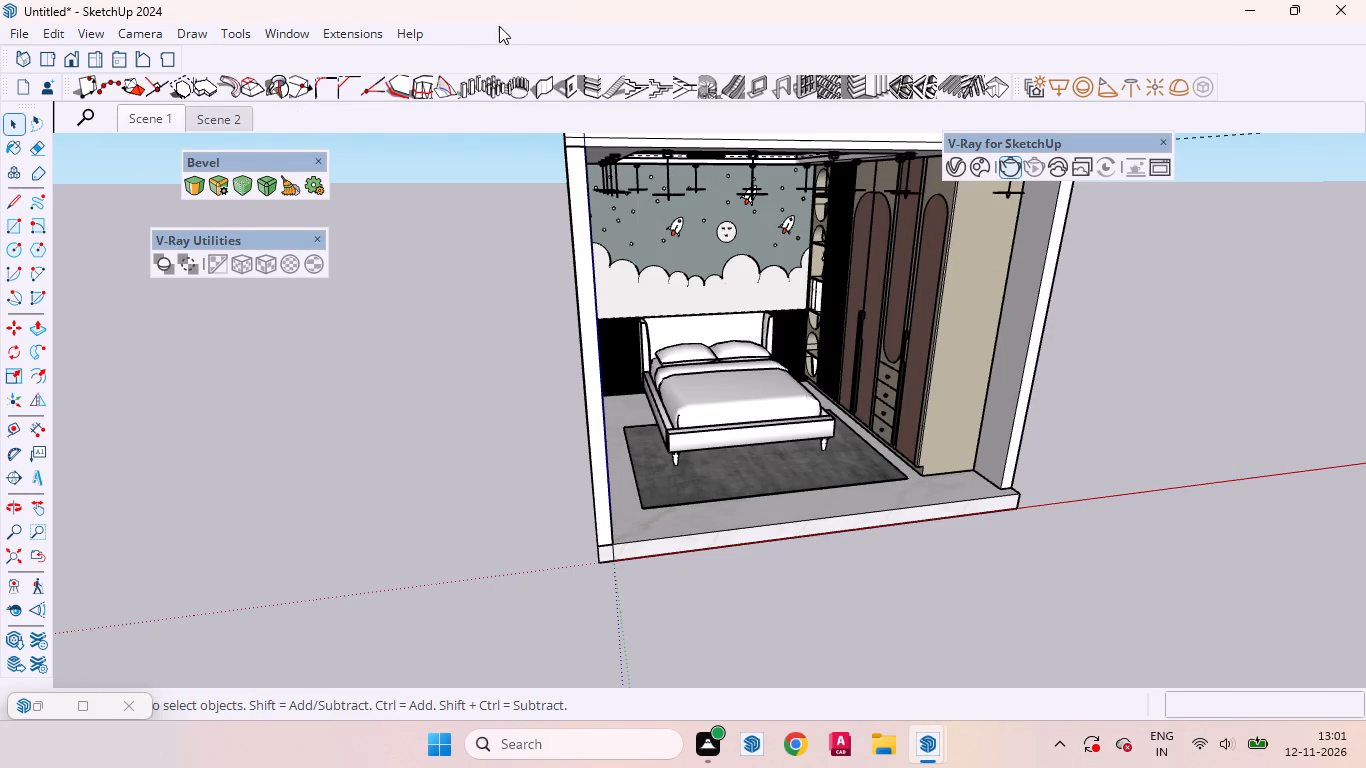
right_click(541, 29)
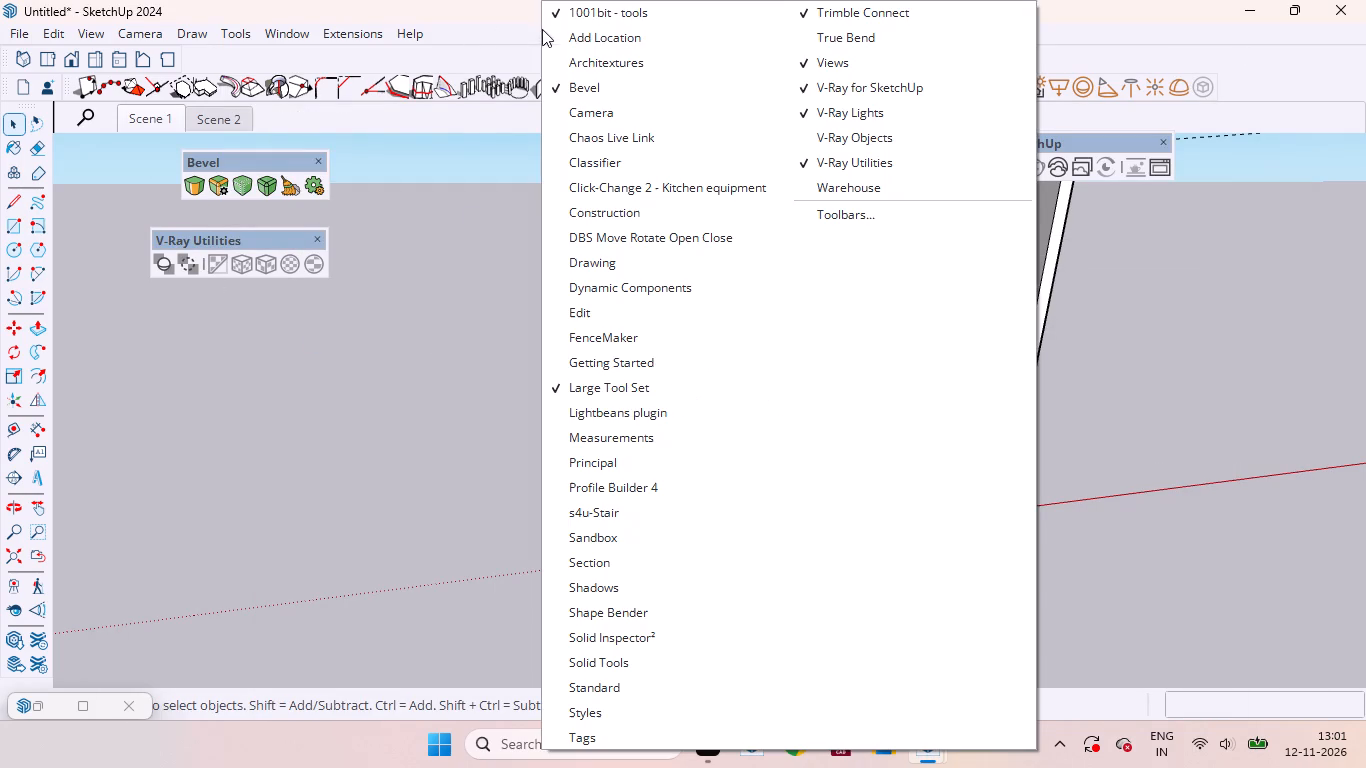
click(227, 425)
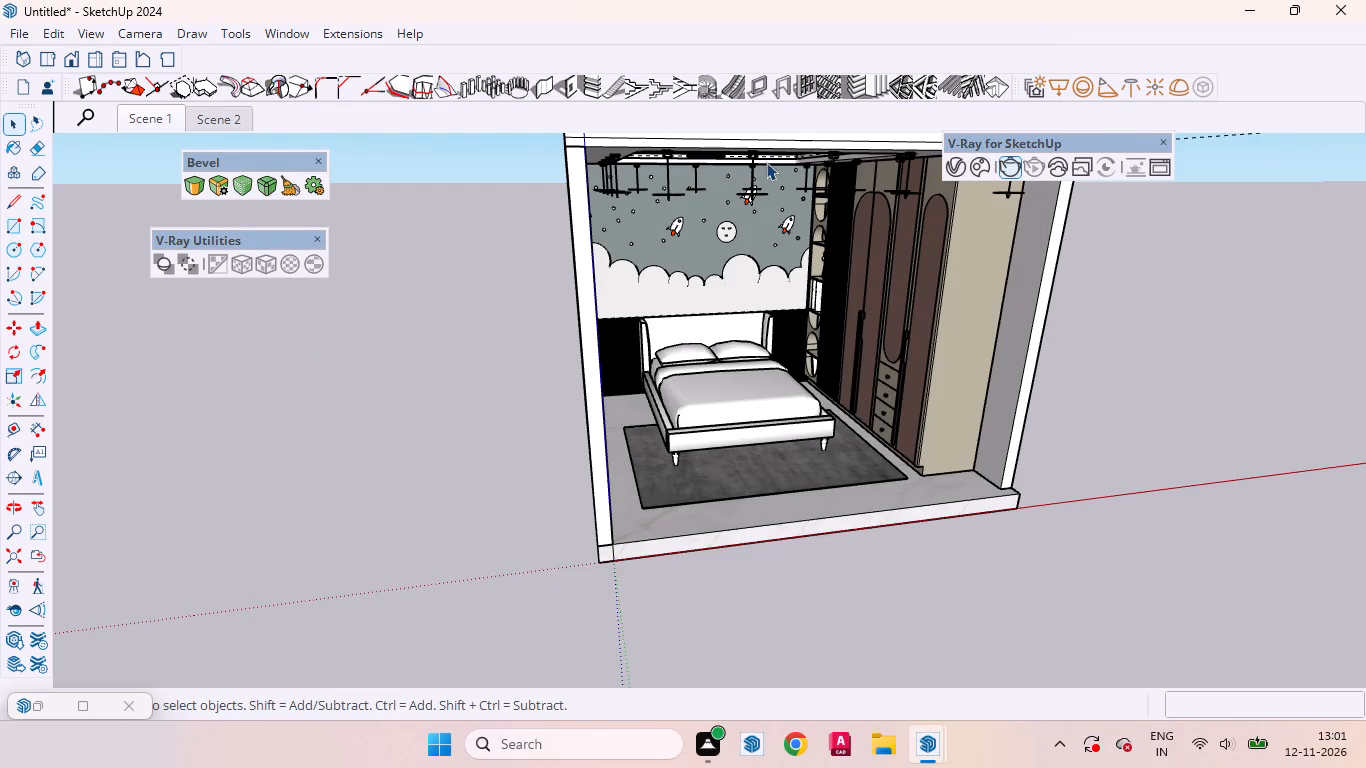
Open the V-Ray Asset Editor and the Default Tray's material library, and arrange them around the bedroom model.
click(961, 173)
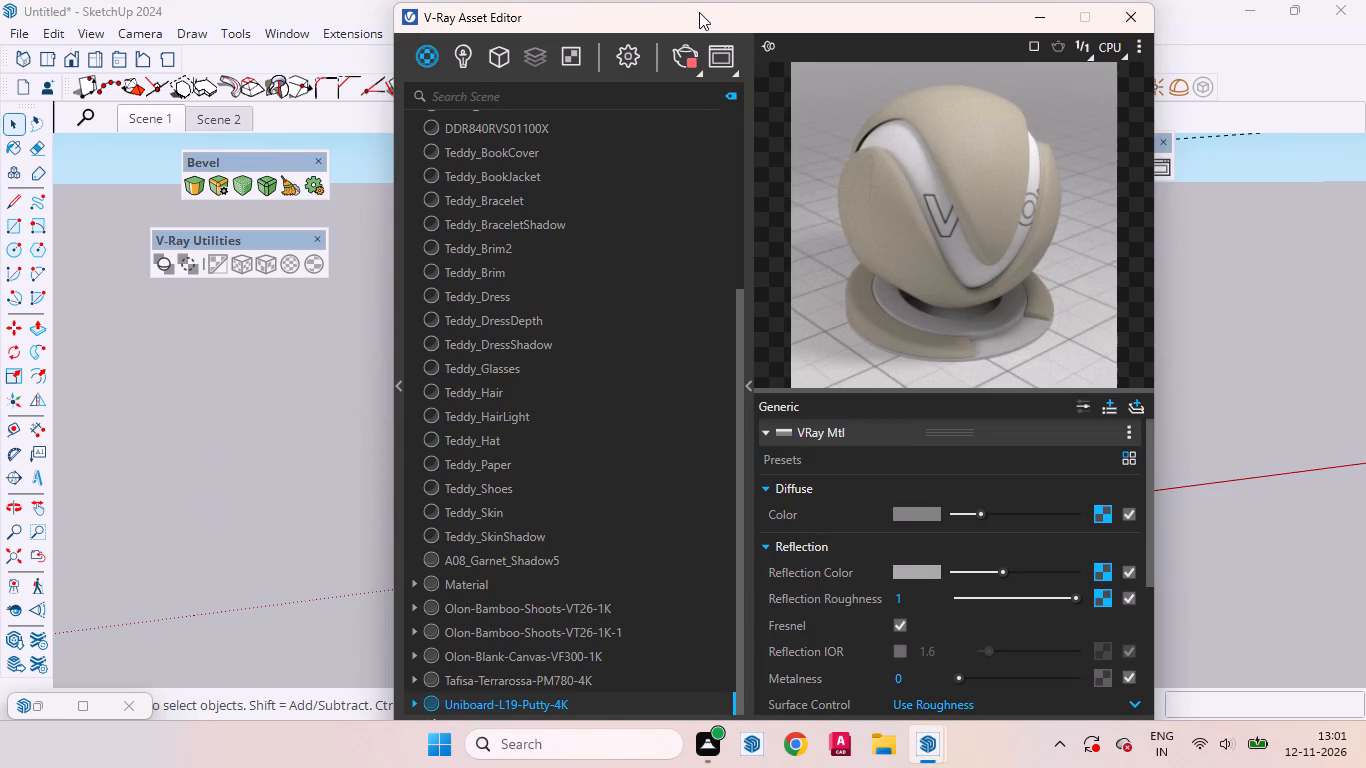
drag(699, 25, 183, 310)
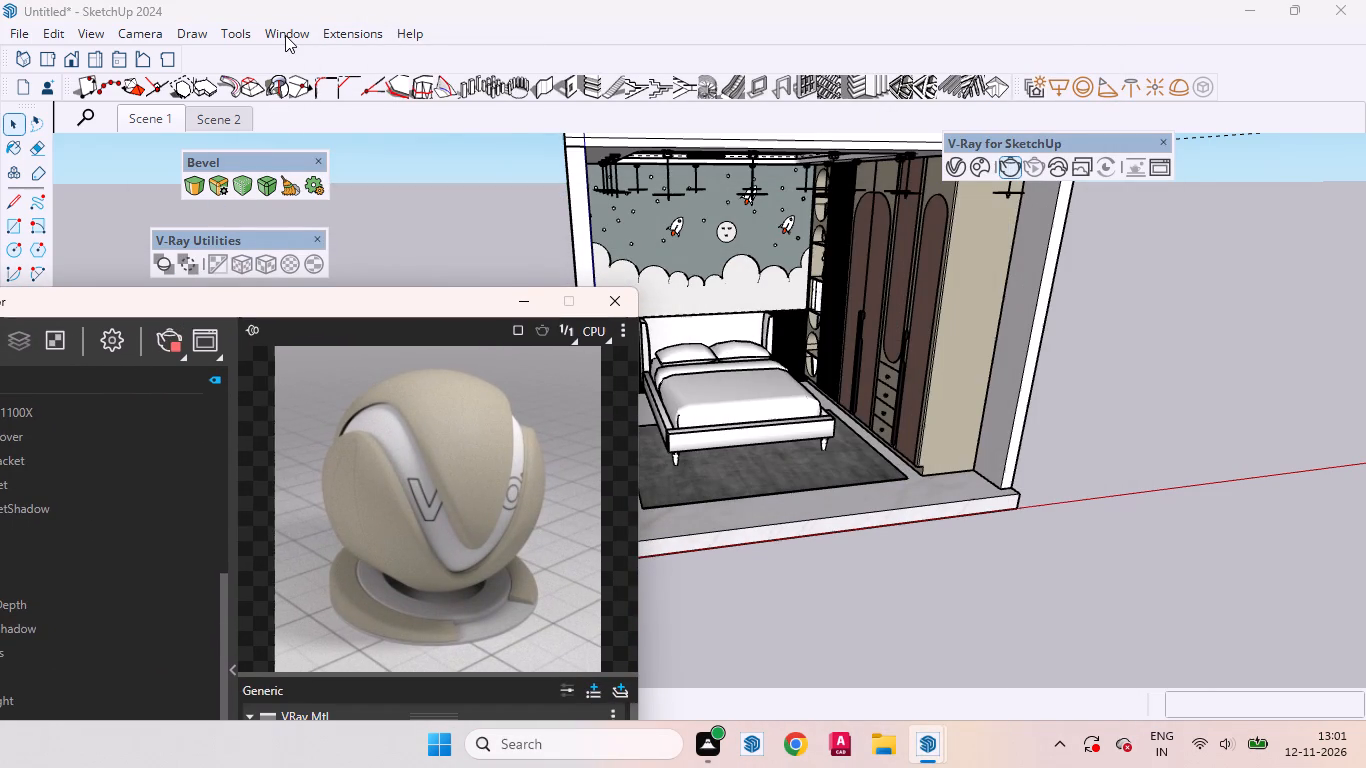
click(285, 35)
click(481, 57)
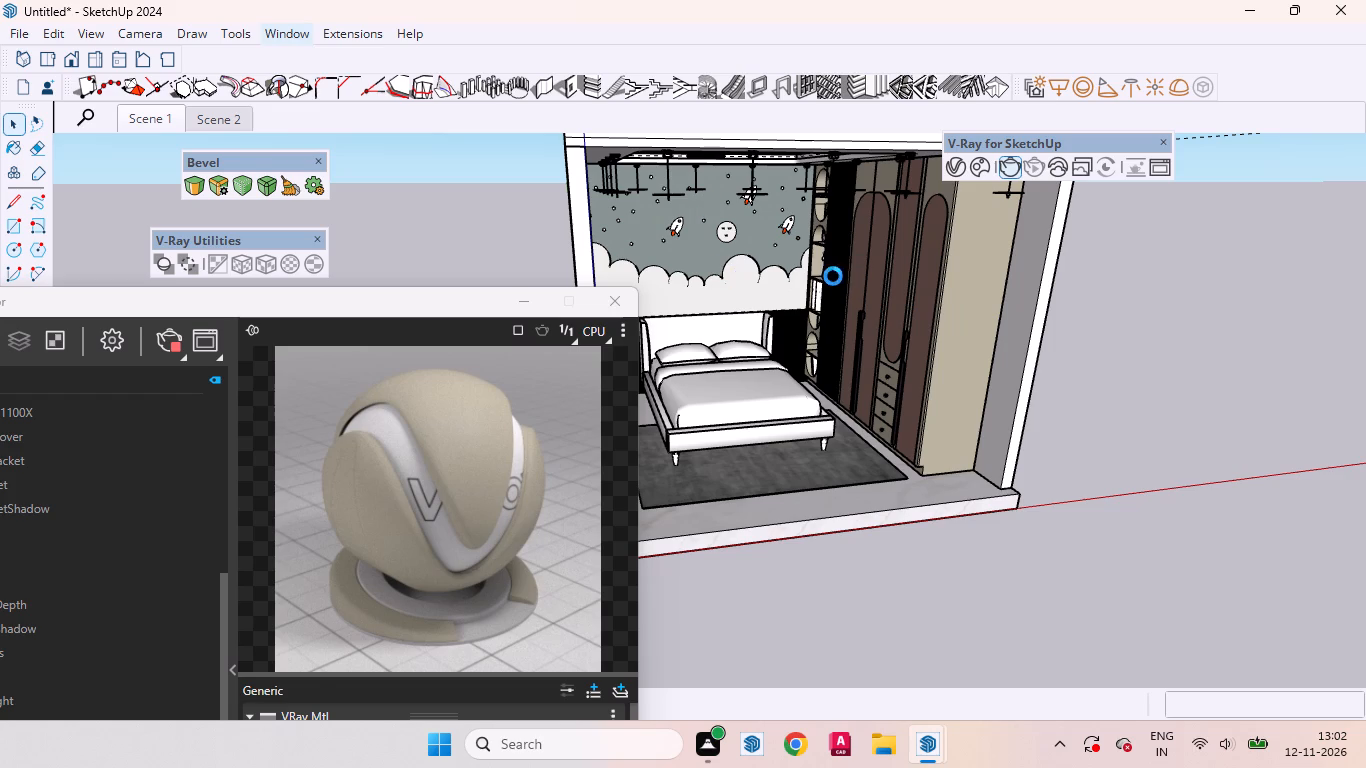
drag(149, 19, 149, 18)
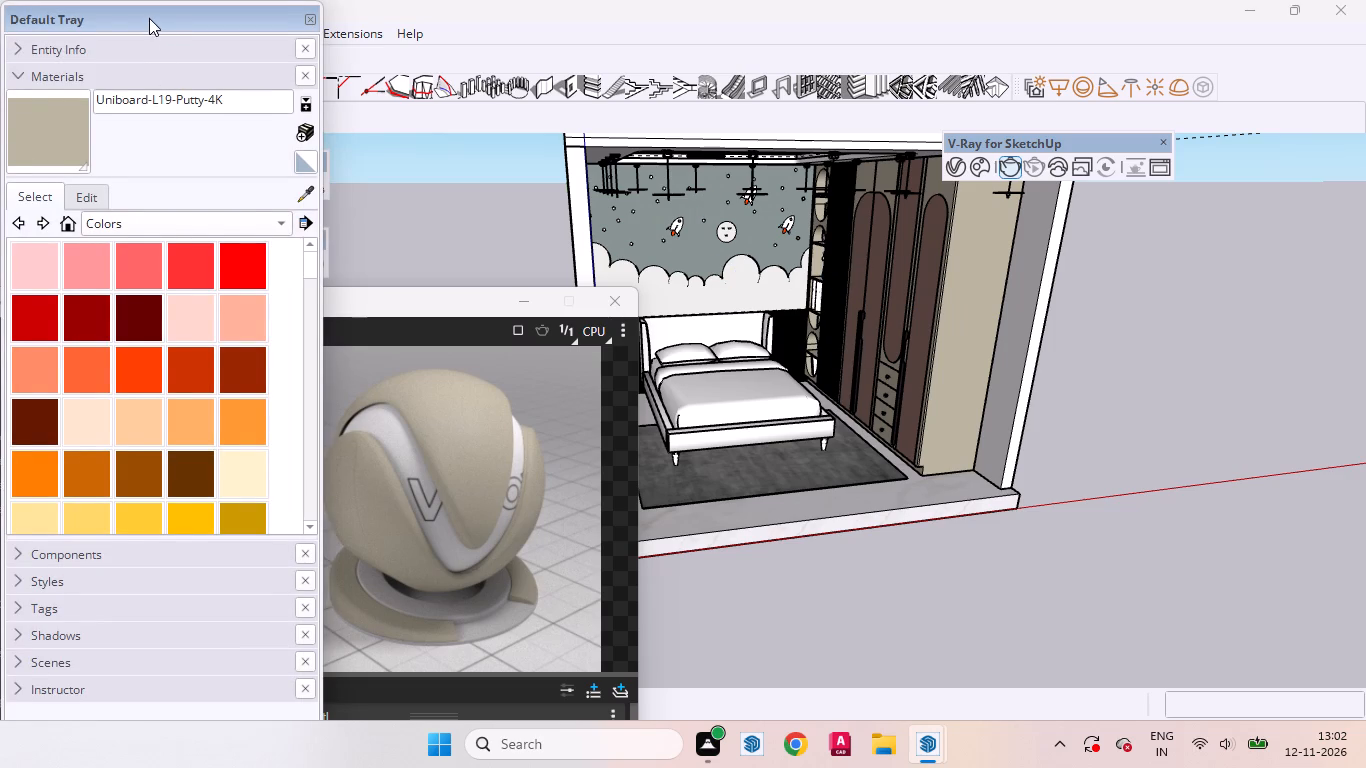
drag(149, 18, 1066, 120)
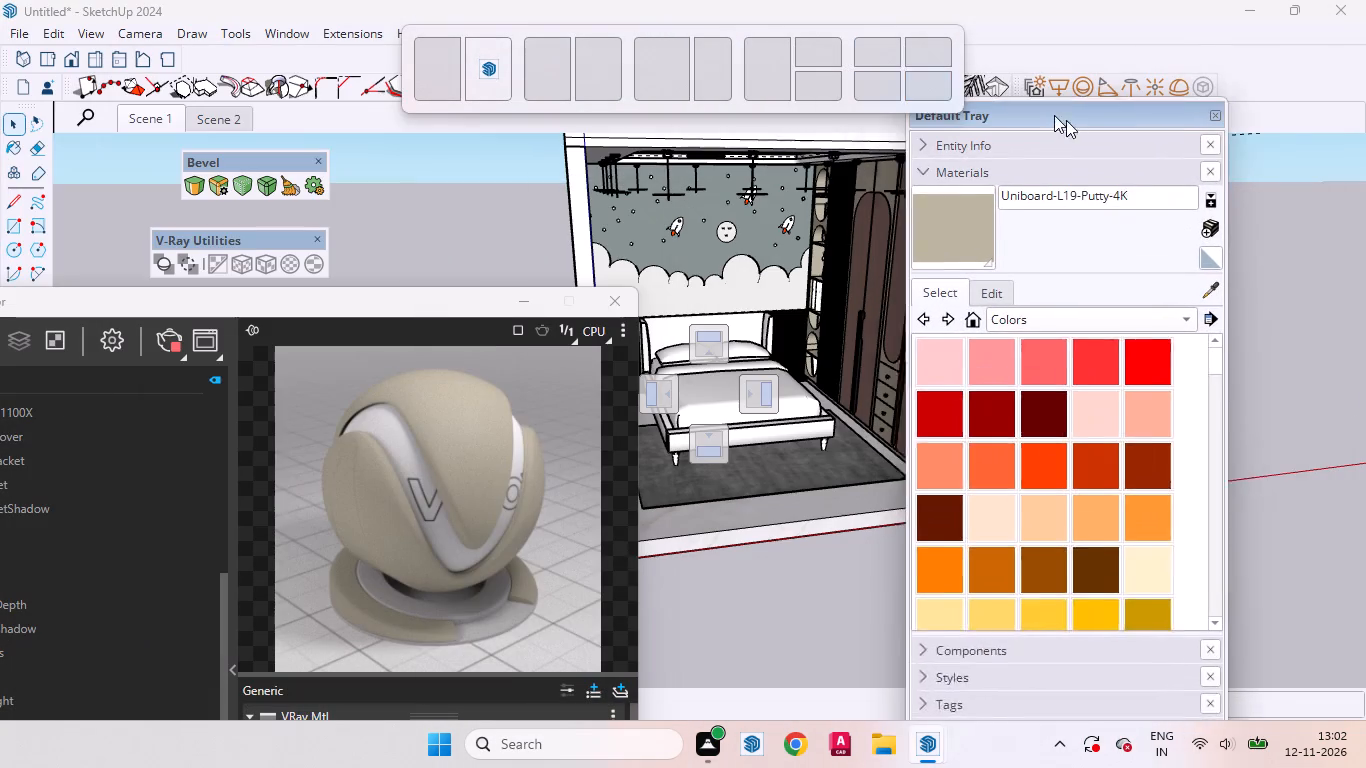
drag(1066, 120, 1147, 113)
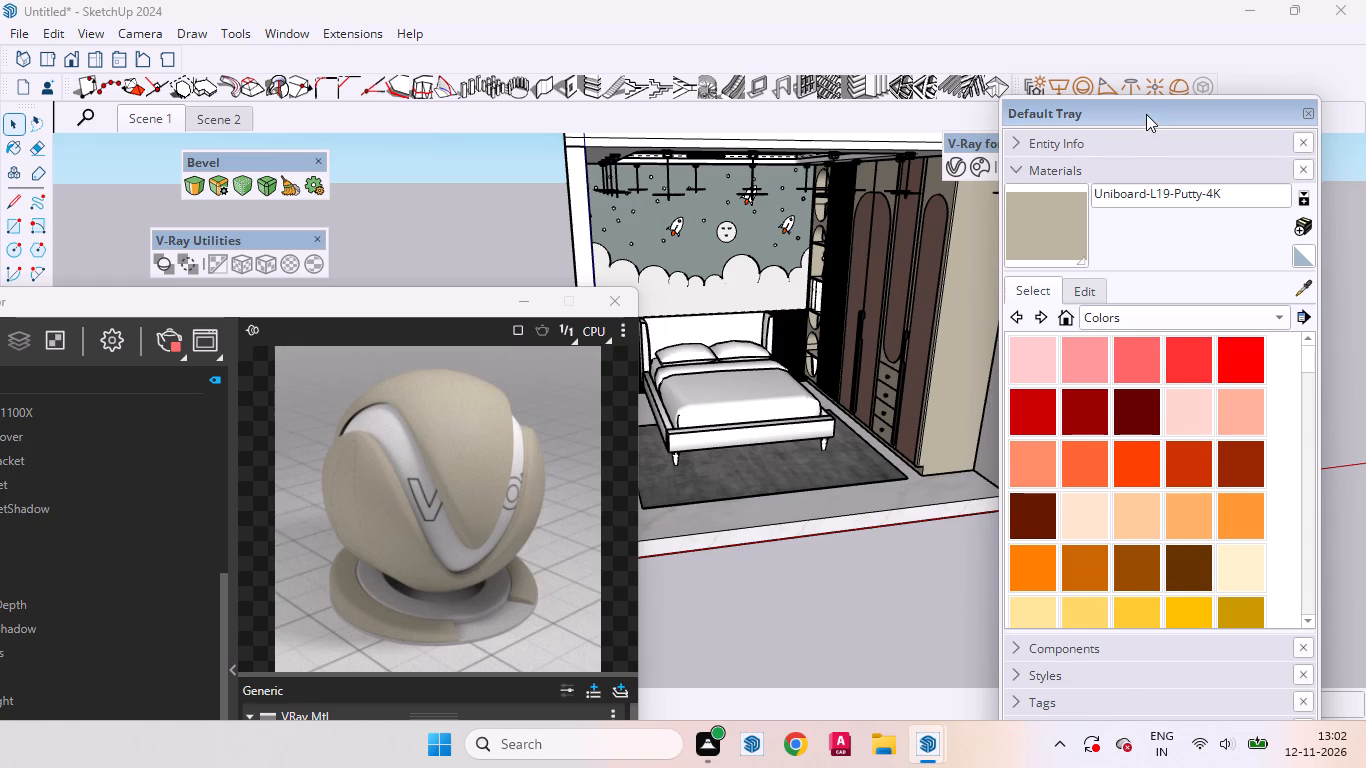
drag(1146, 113, 1160, 29)
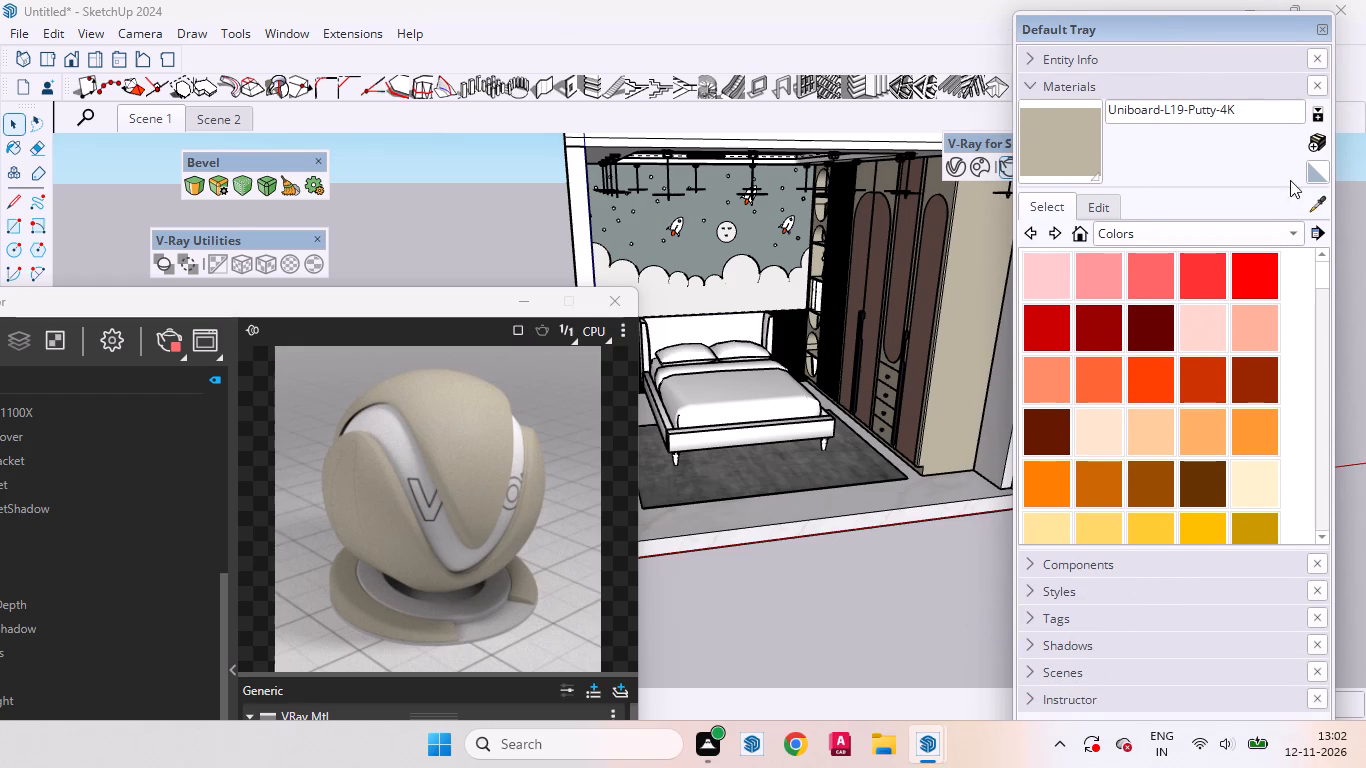
Sample the marble floor material in front of the carpet to select it in the V-Ray Asset Editor, and collapse its settings.
click(1310, 201)
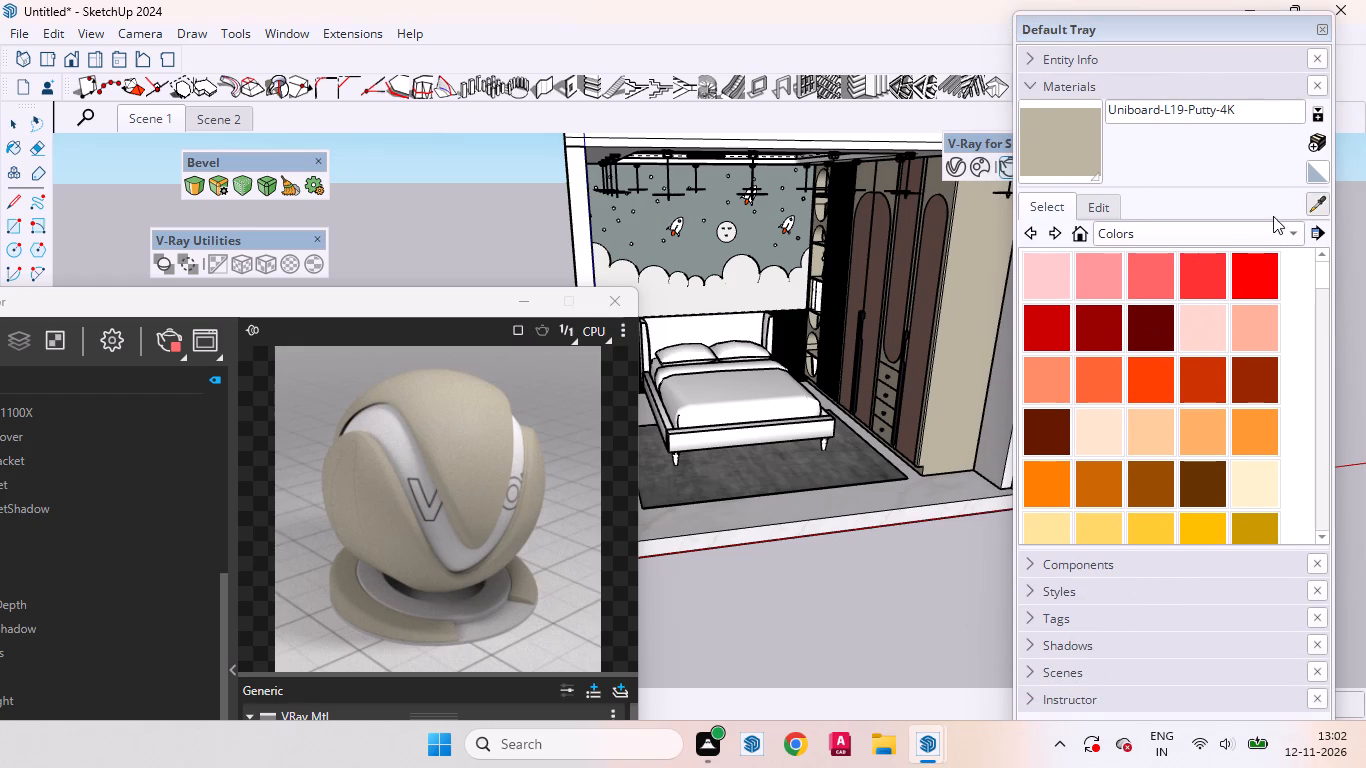
click(1321, 204)
scroll(748, 515, up, 4)
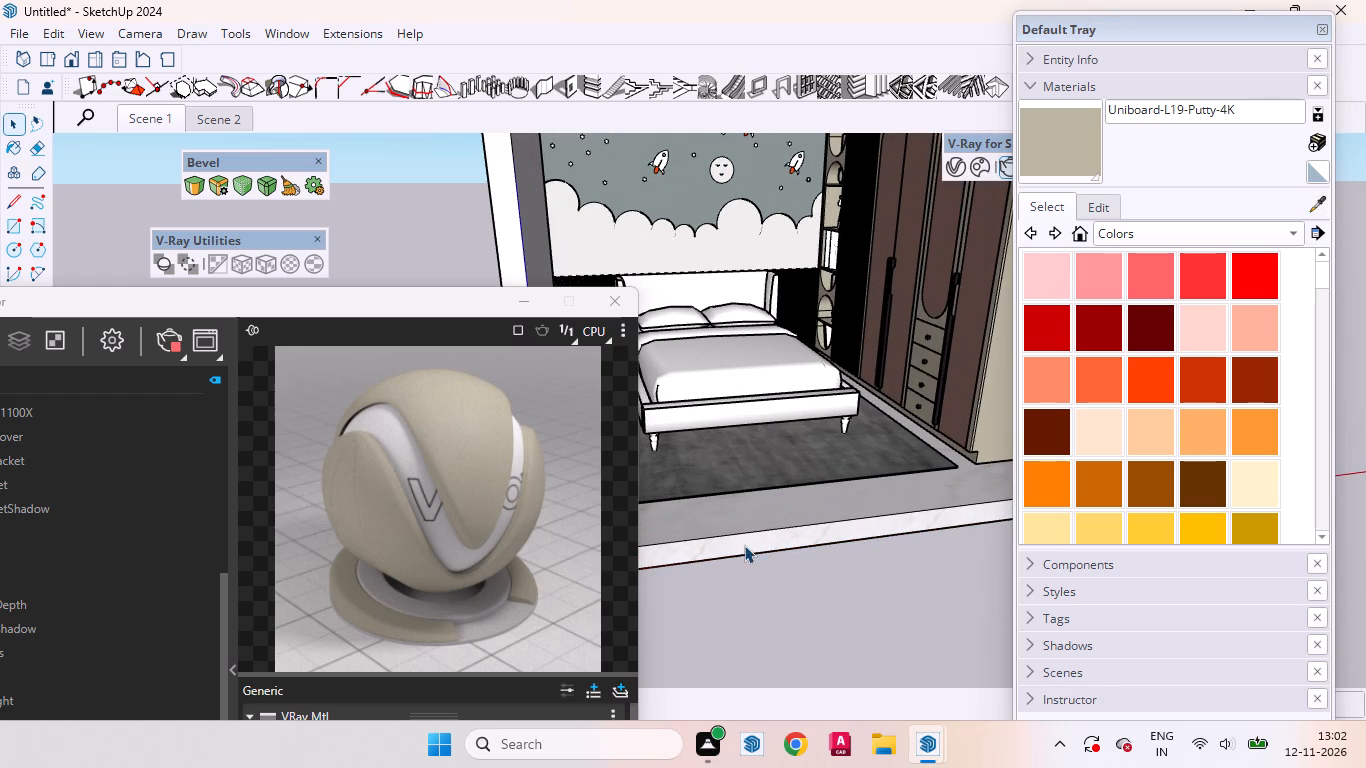
click(1311, 205)
scroll(836, 511, up, 7)
middle_drag(838, 509, 758, 679)
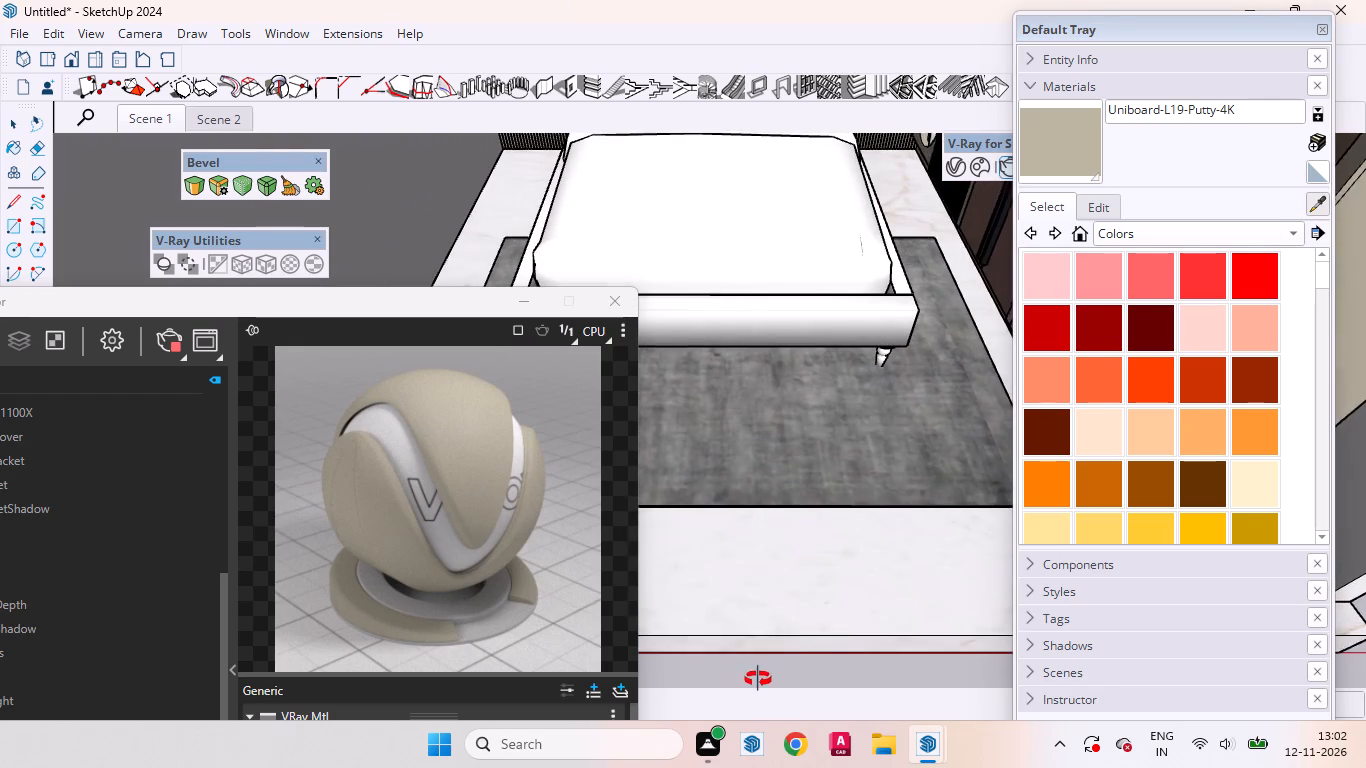
middle_drag(758, 679, 756, 680)
click(773, 594)
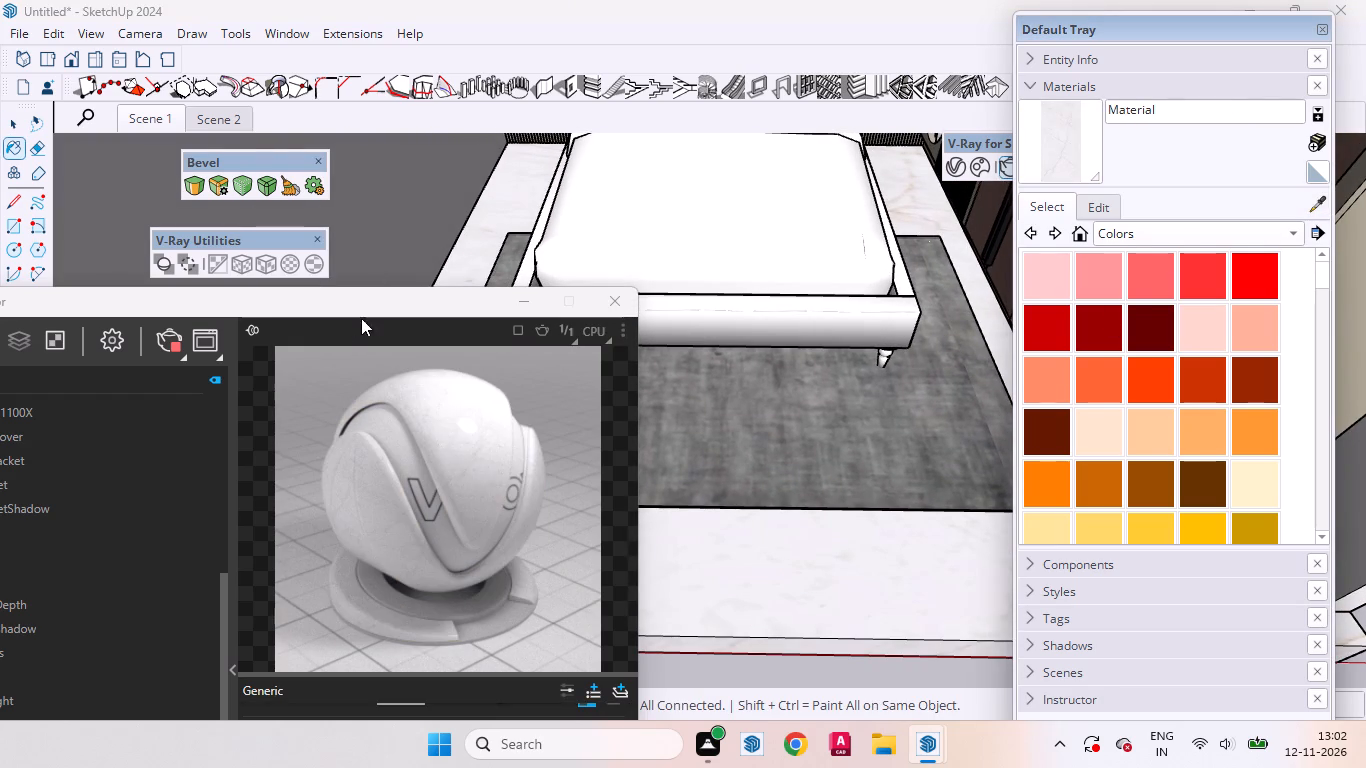
drag(342, 306, 472, 82)
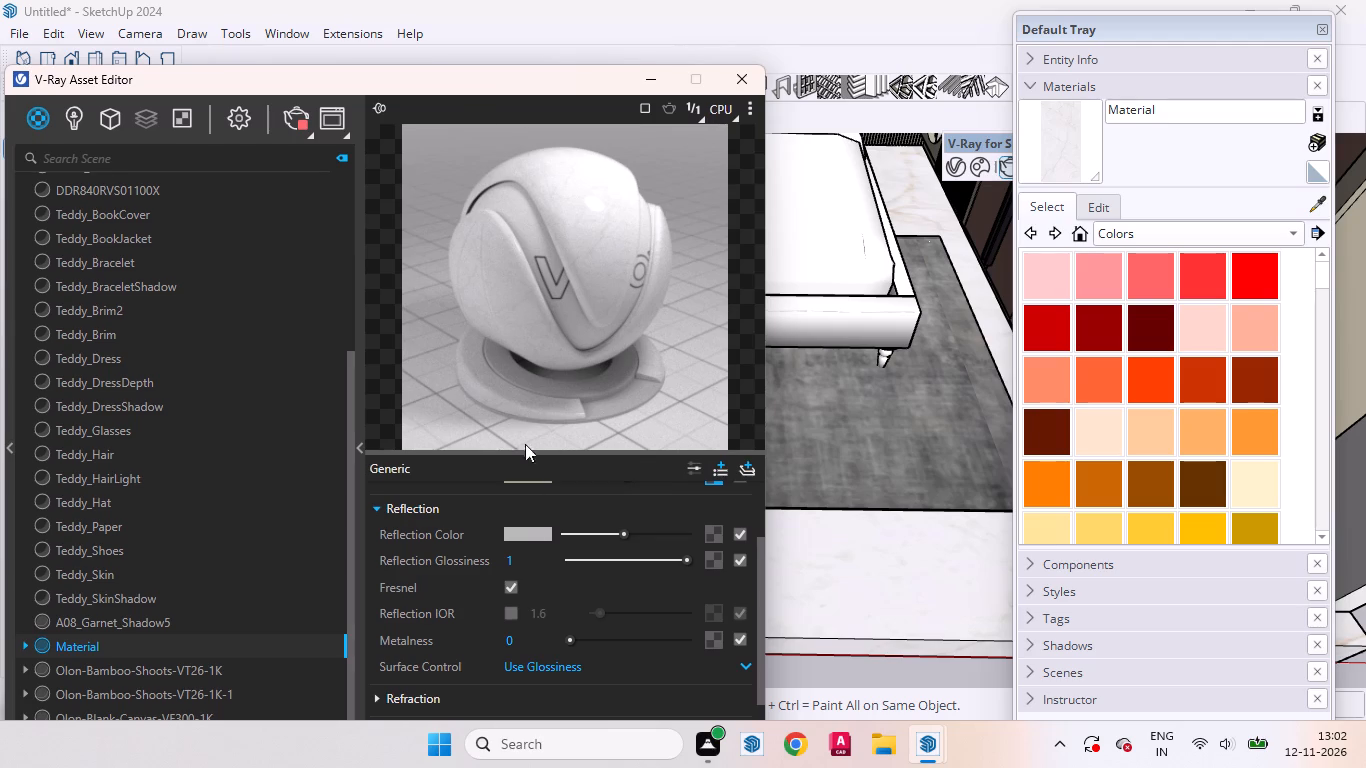
click(359, 457)
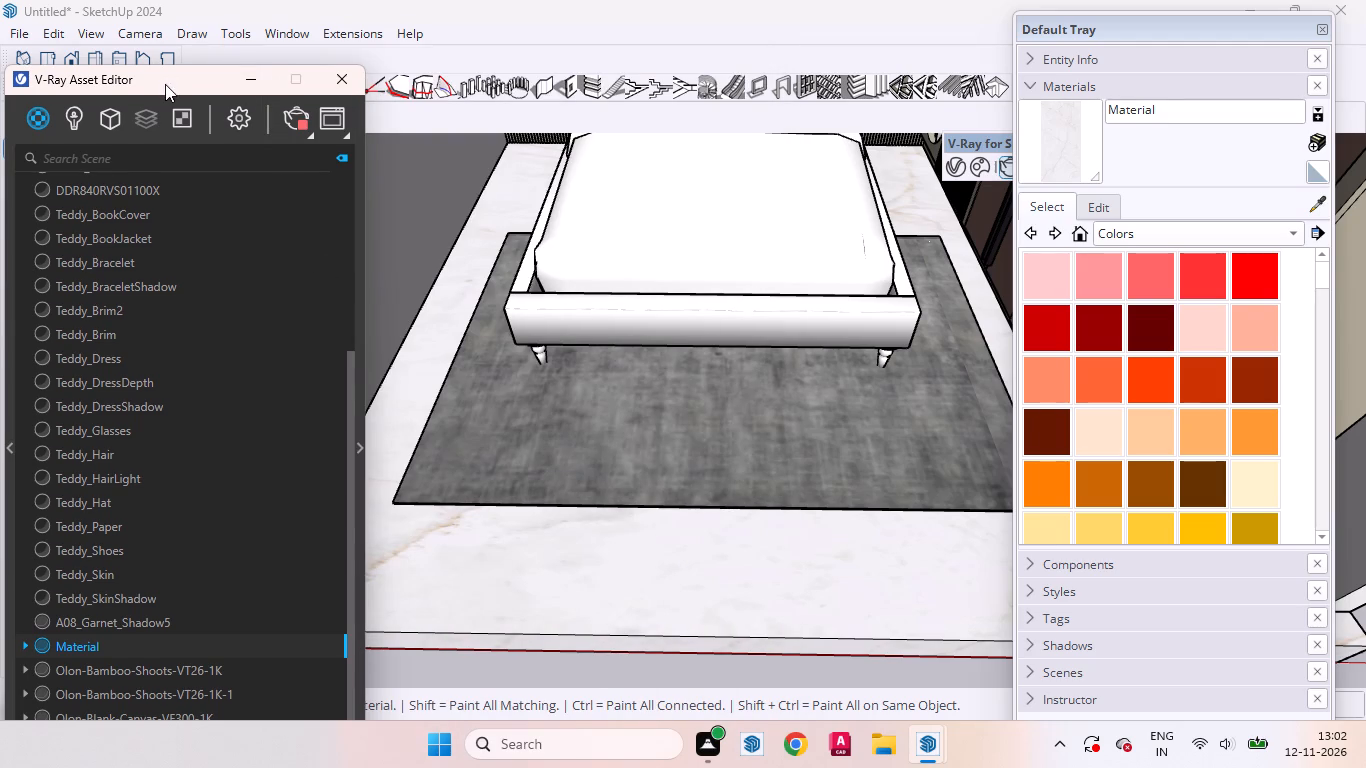
drag(165, 84, 514, 267)
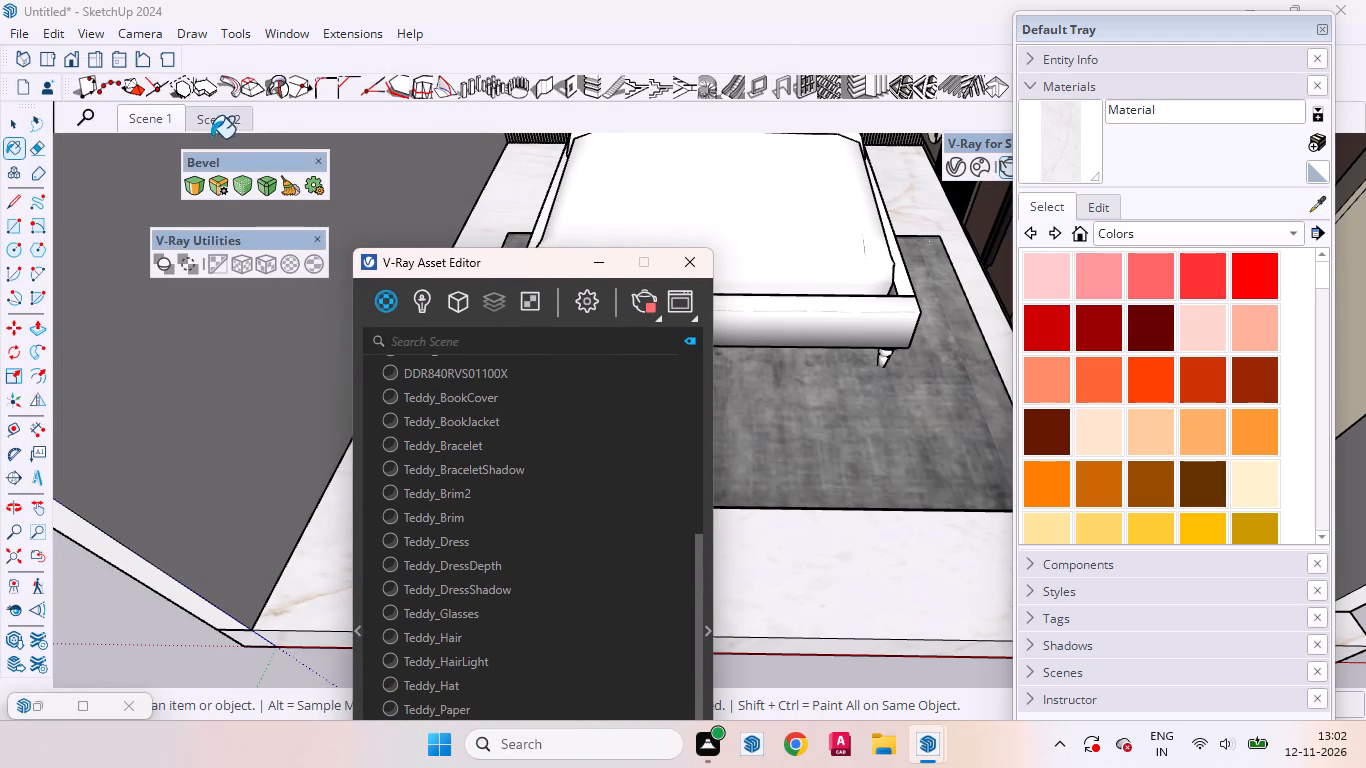
Return to Scene 1, pan slightly to include more of the ceiling, and update Scene 1 with this view.
click(3, 128)
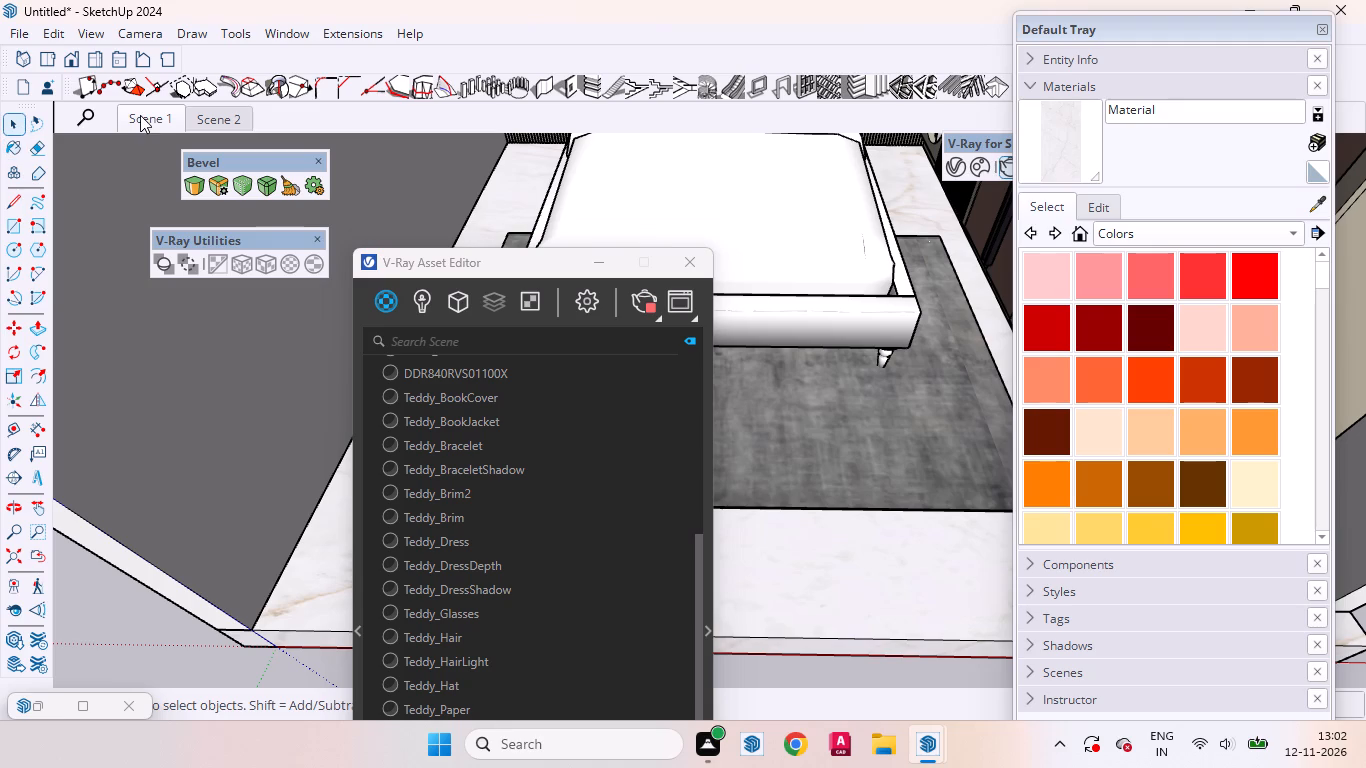
click(148, 121)
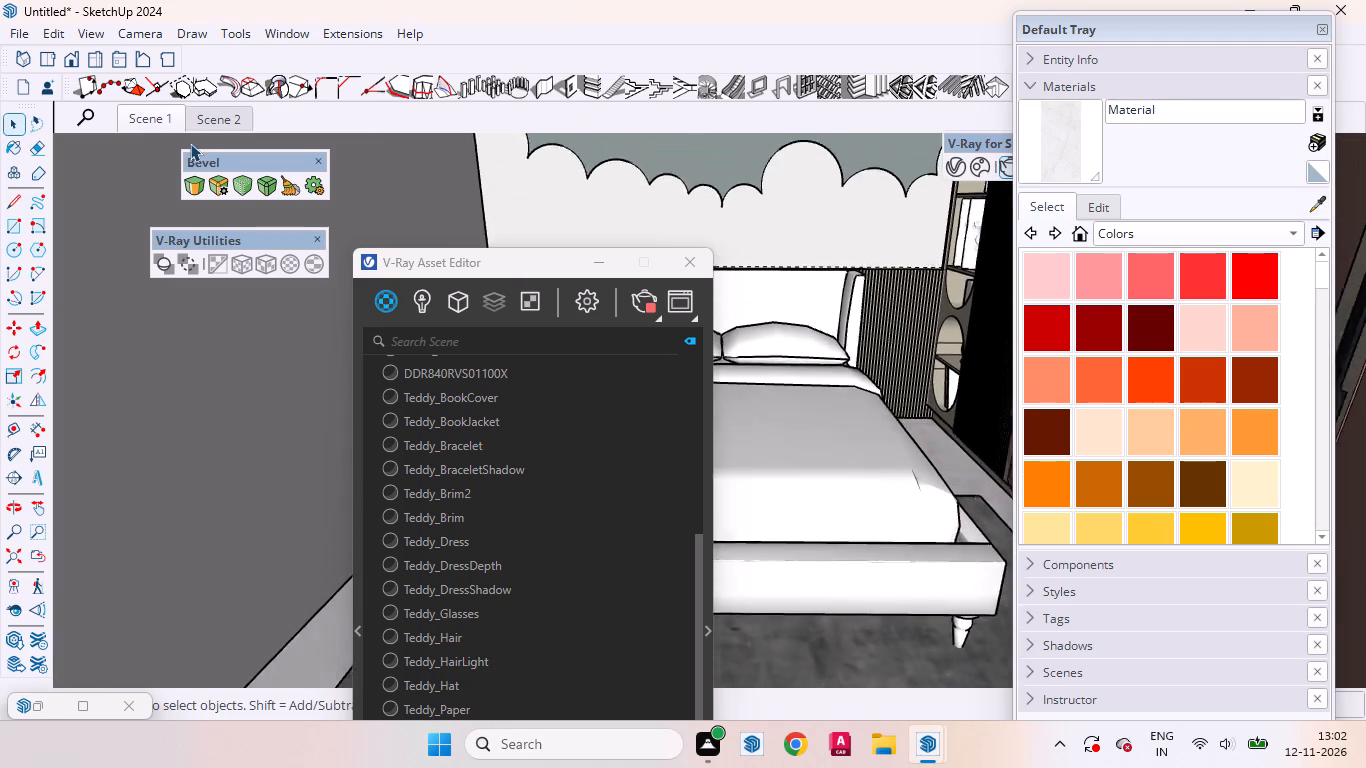
drag(541, 266, 393, 141)
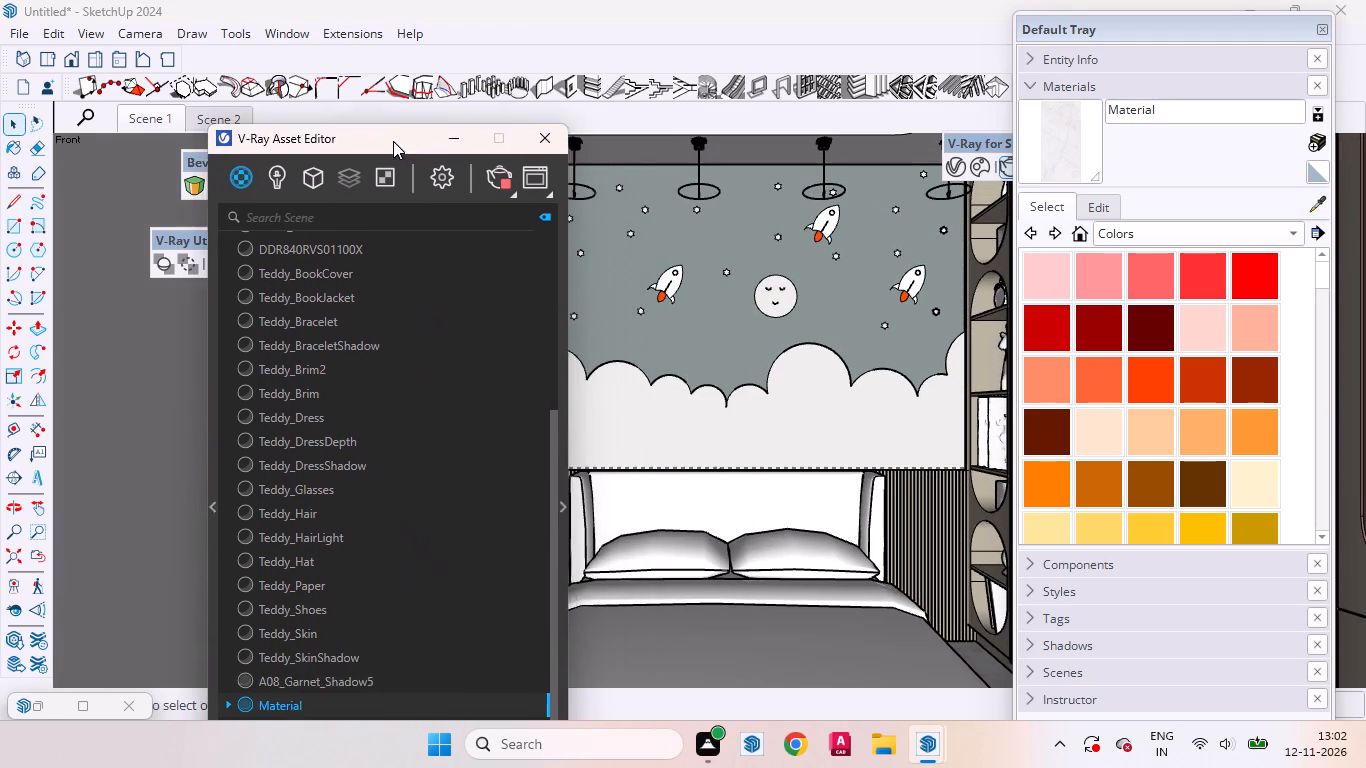
drag(393, 141, 256, 165)
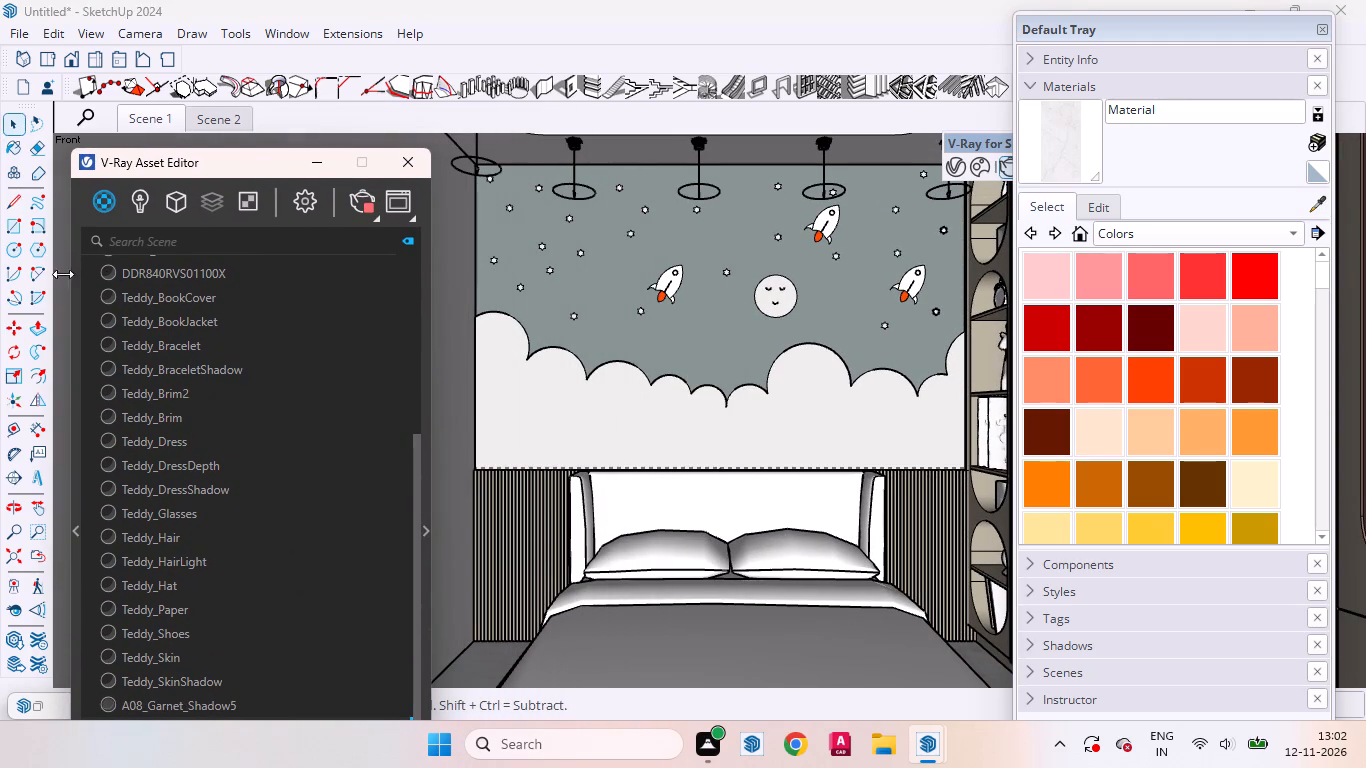
click(35, 516)
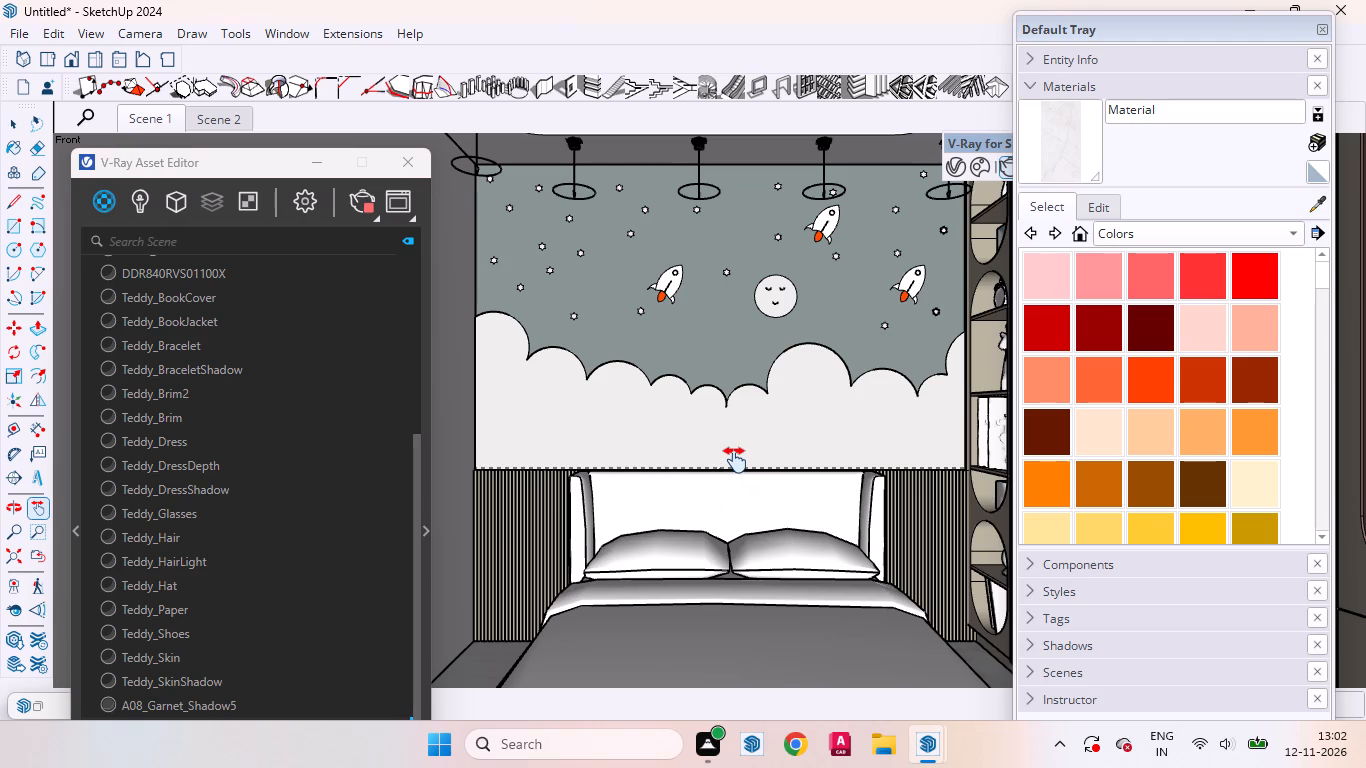
click(735, 460)
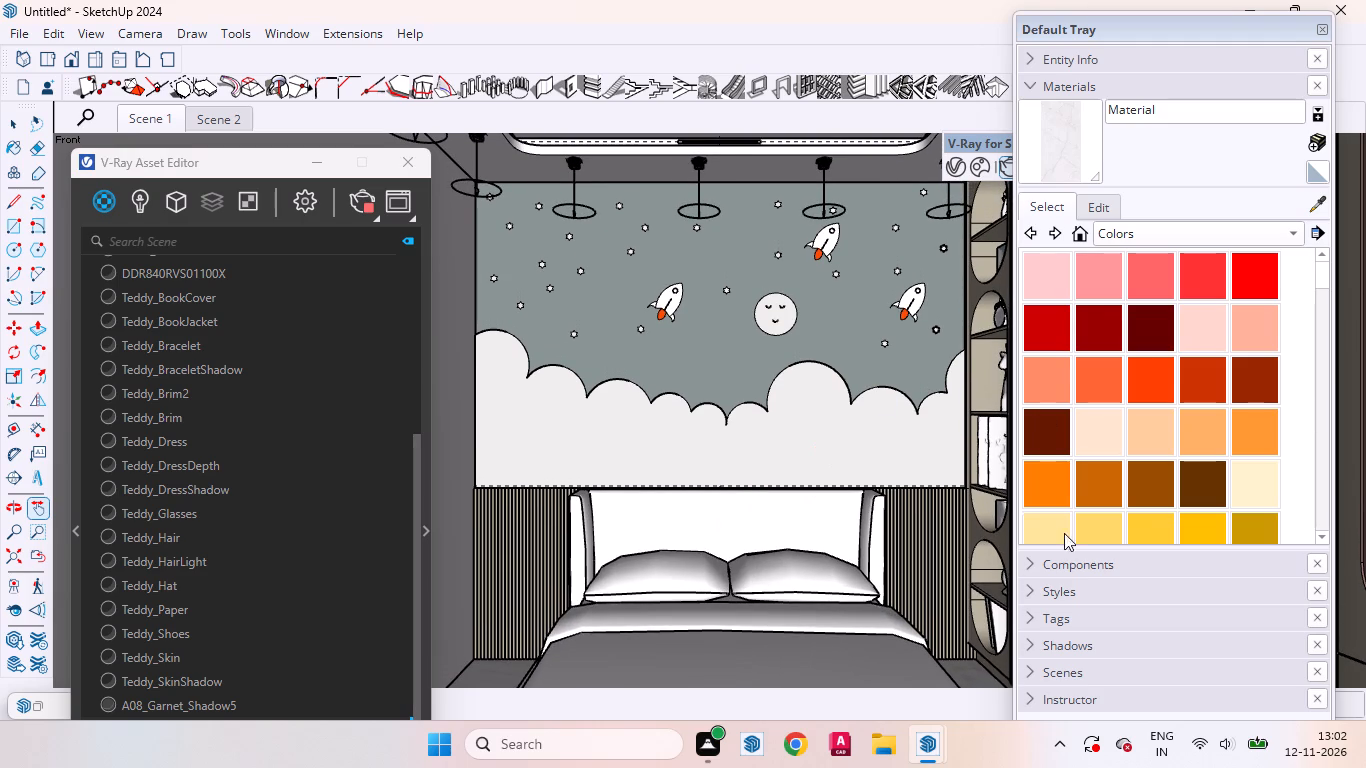
drag(1157, 25, 776, 414)
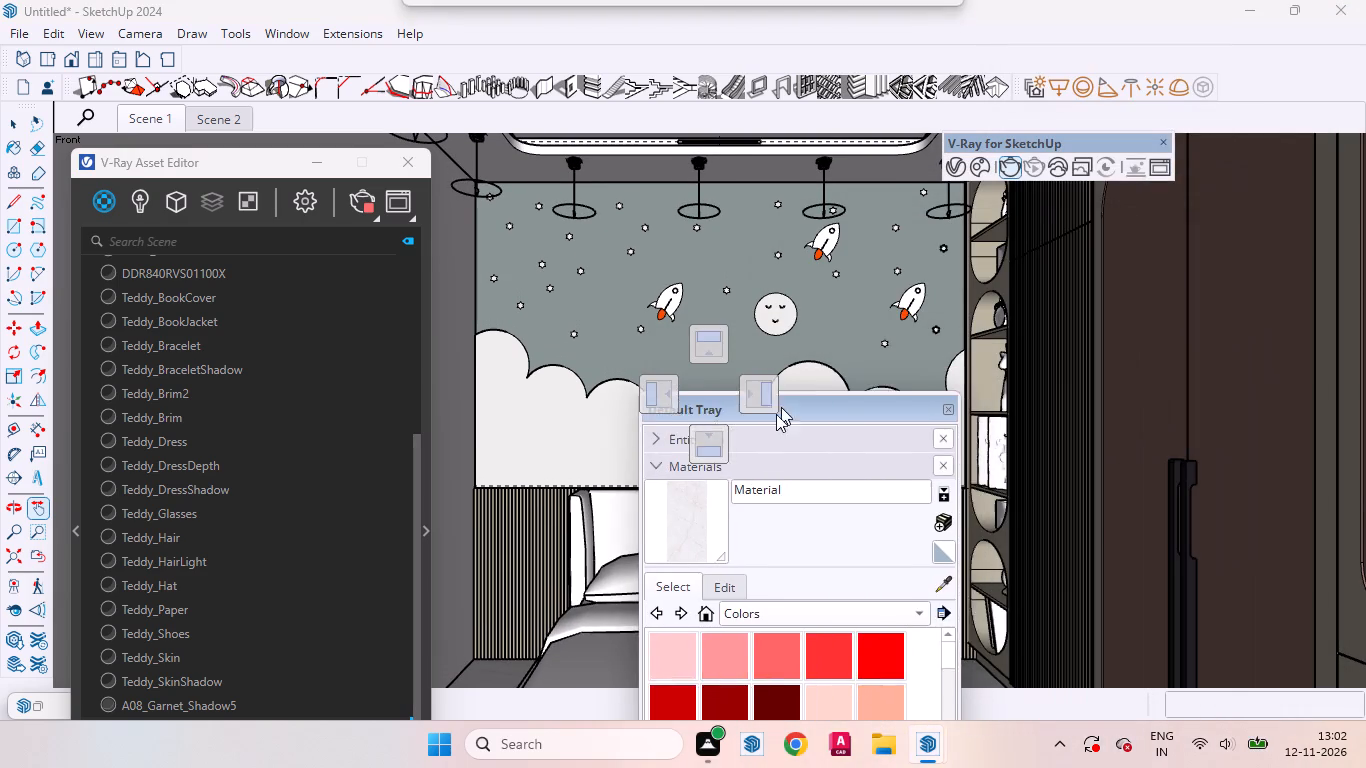
drag(776, 414, 1102, 188)
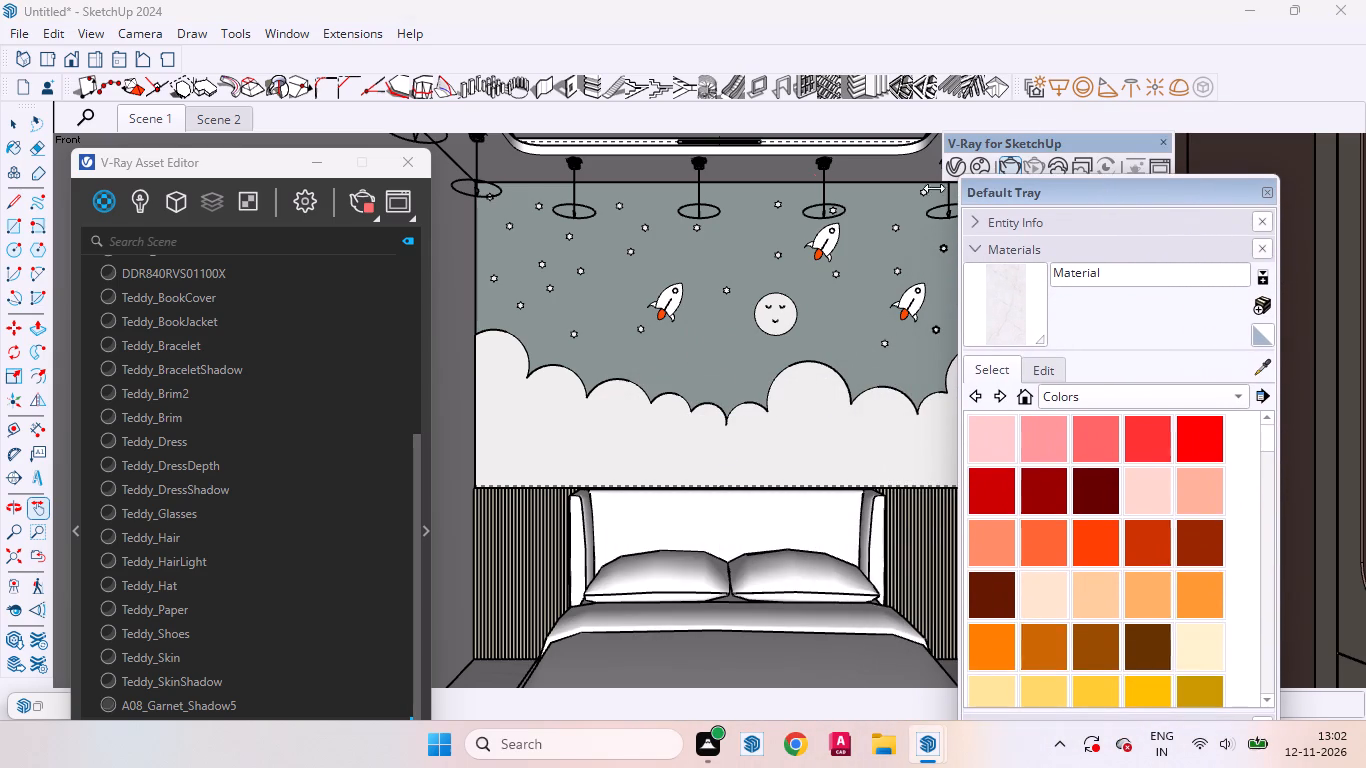
right_click(154, 117)
click(205, 210)
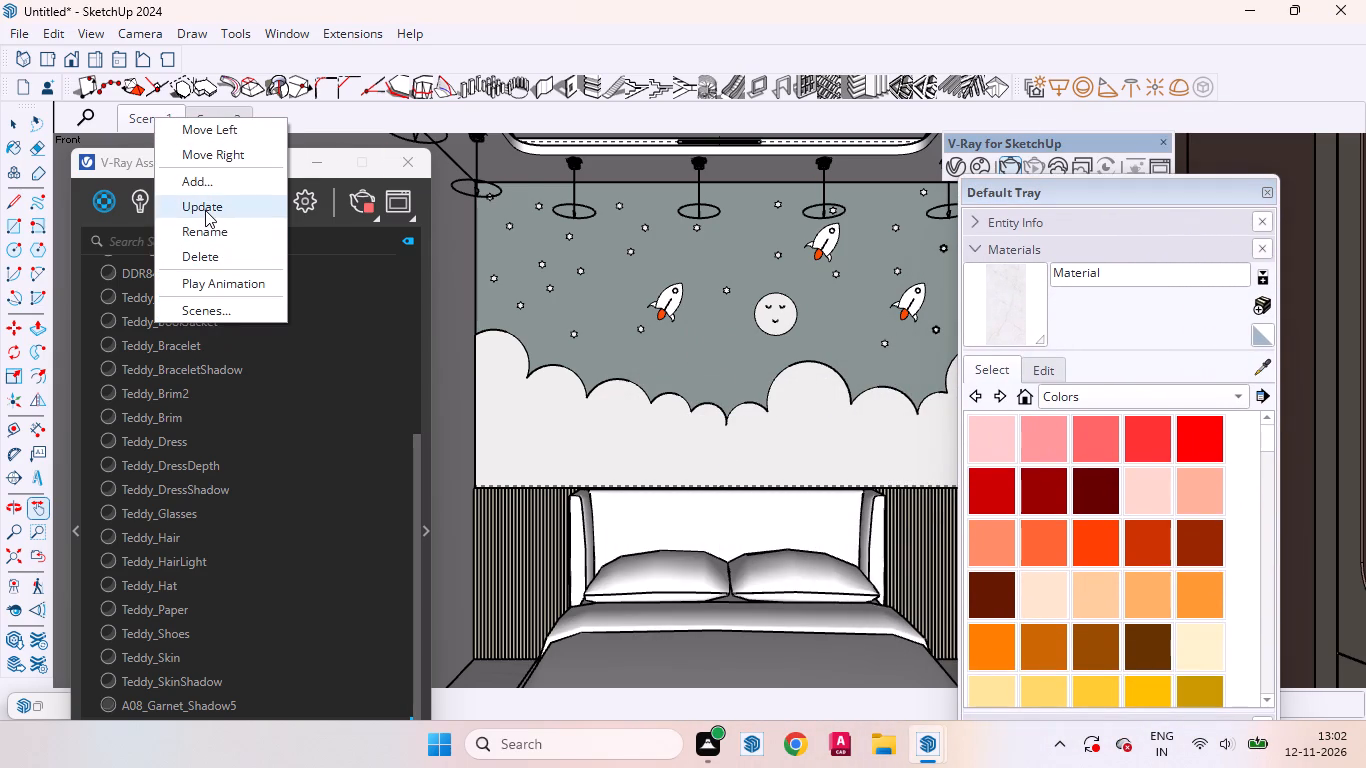
Examine the fluted panel and wardrobe doors up close in the in-progress bedroom render in the V-Ray Frame Buffer.
drag(239, 162, 463, 151)
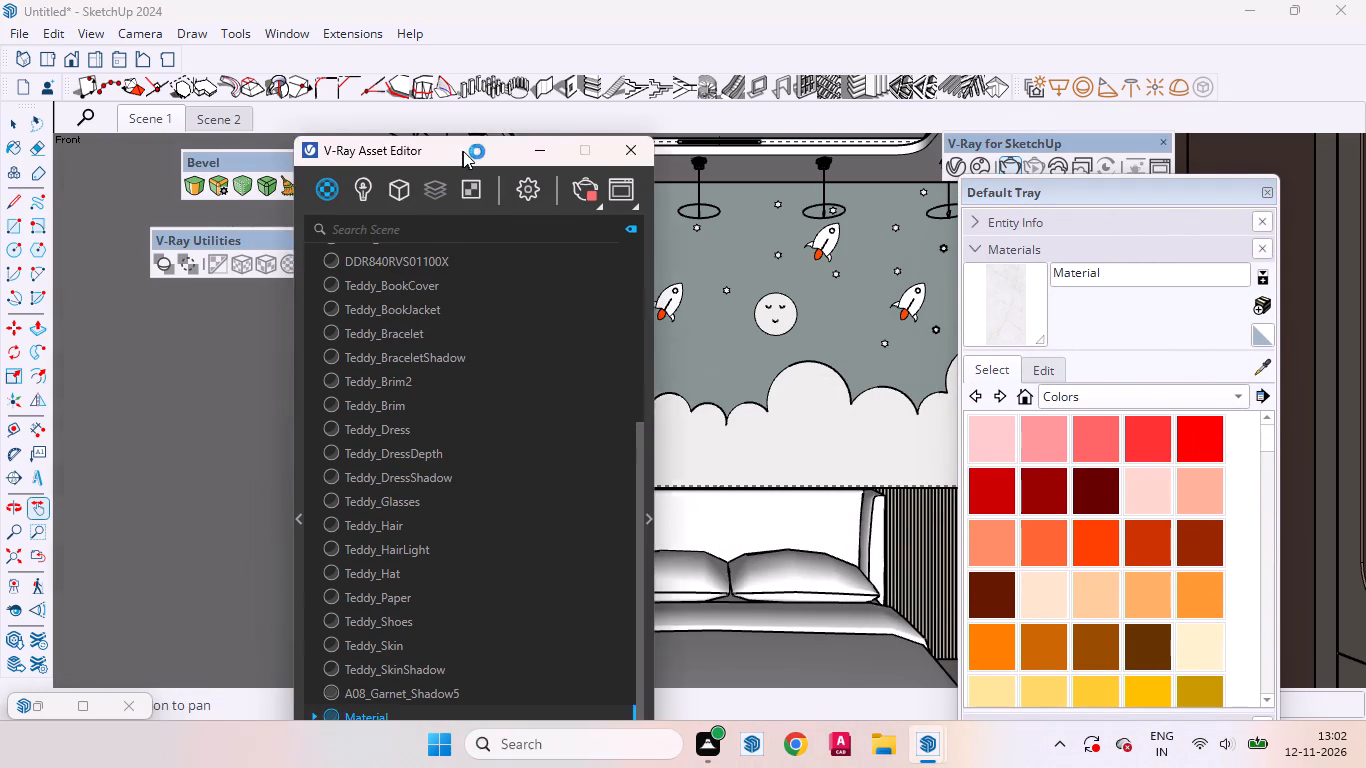
drag(463, 151, 496, 23)
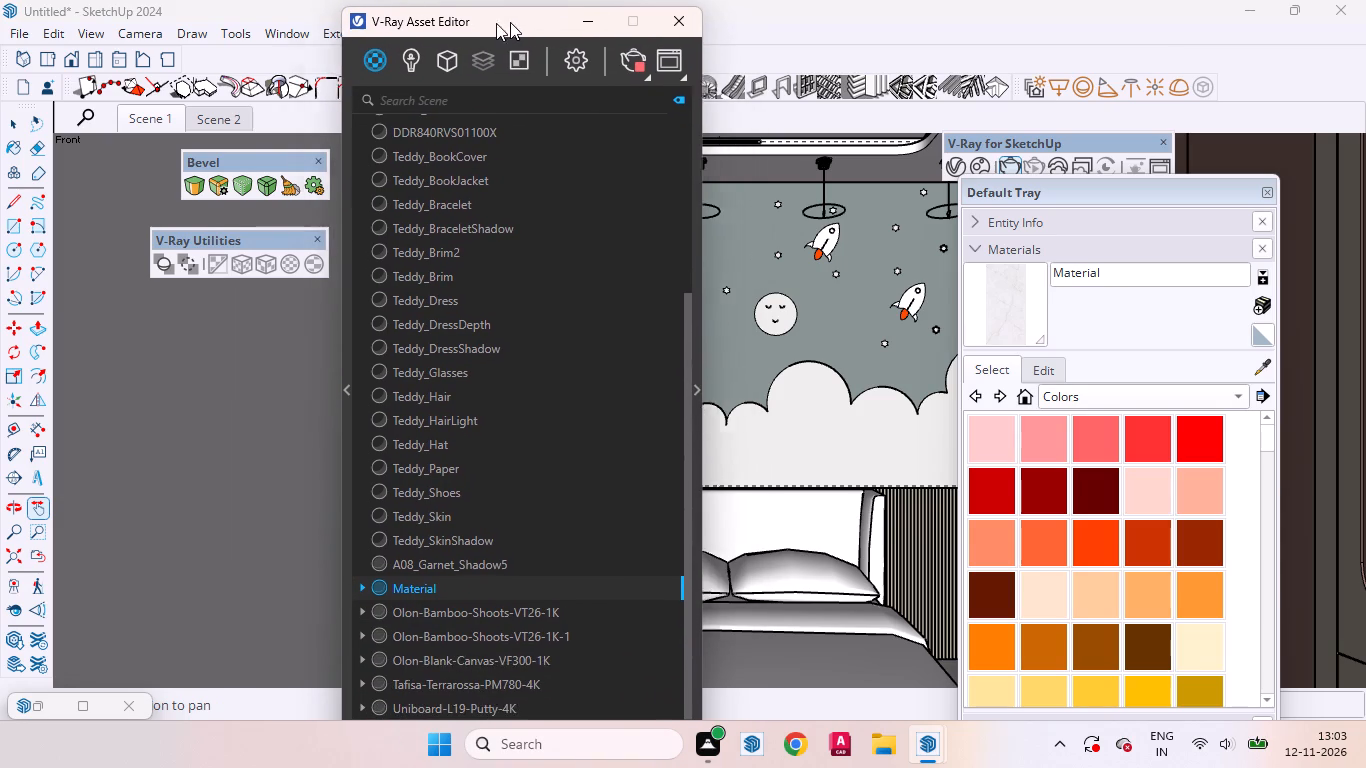
drag(496, 23, 434, 27)
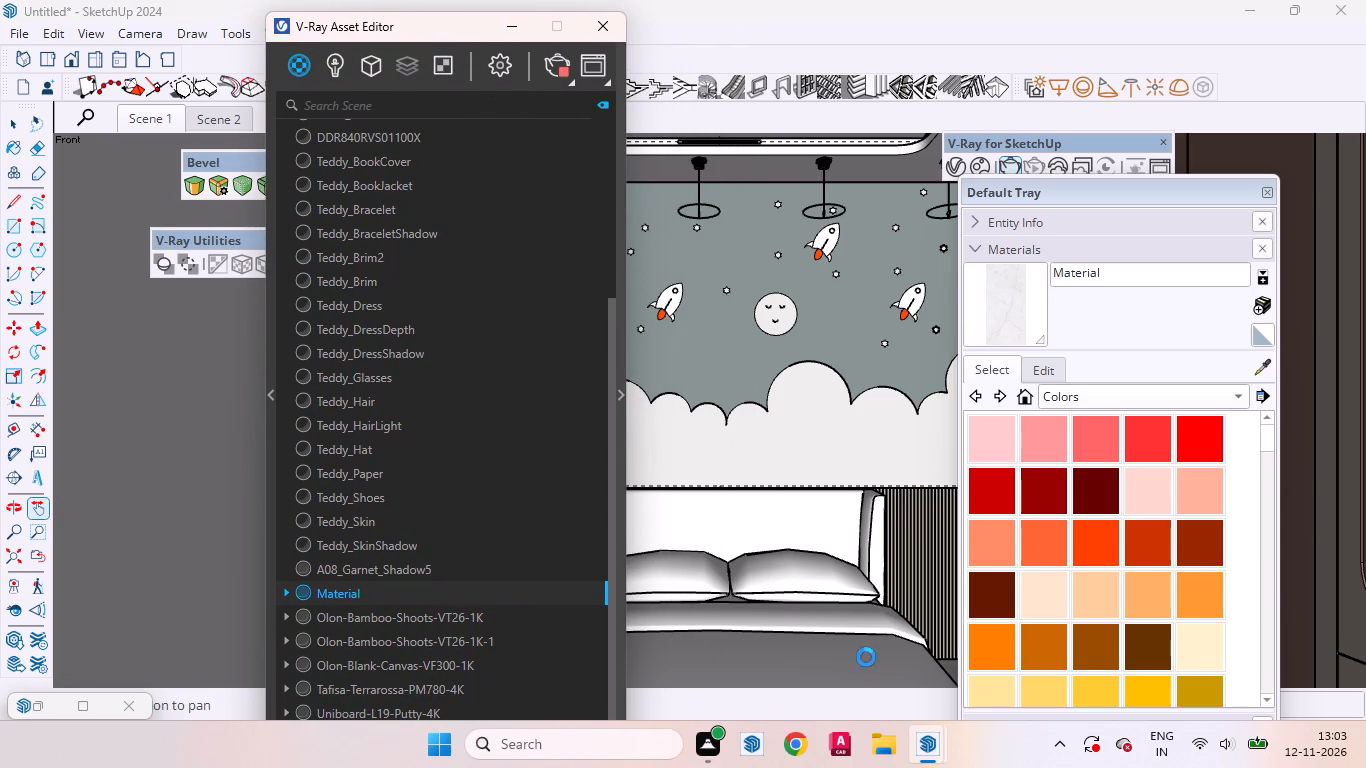
click(937, 754)
click(1068, 637)
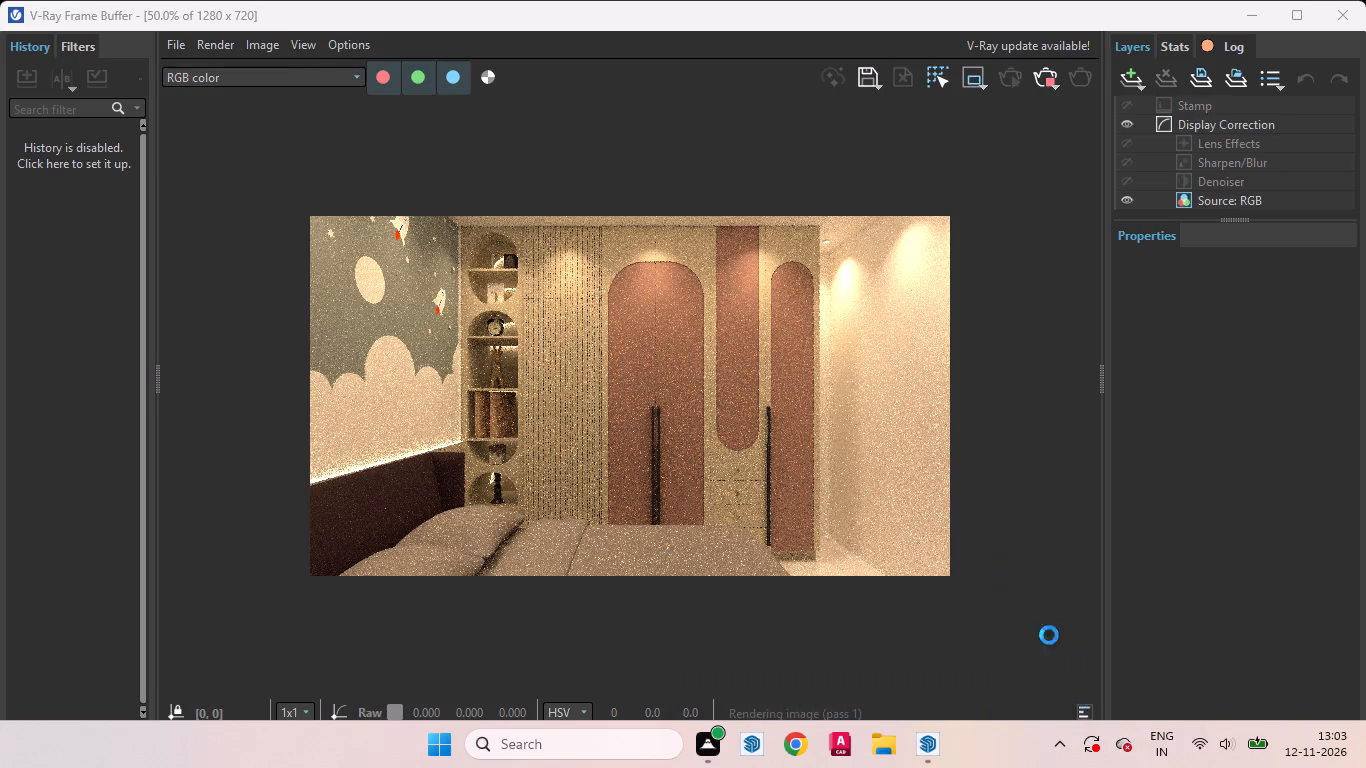
click(939, 755)
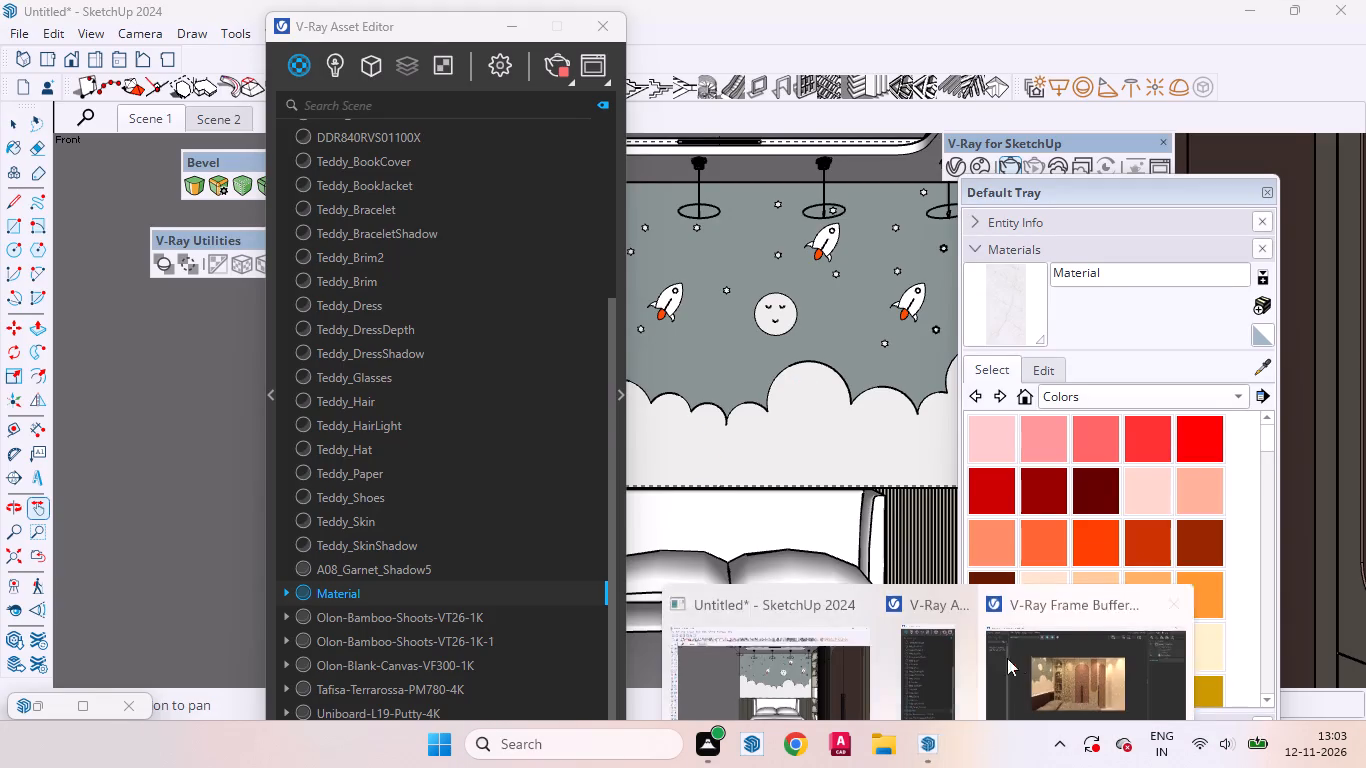
click(1039, 632)
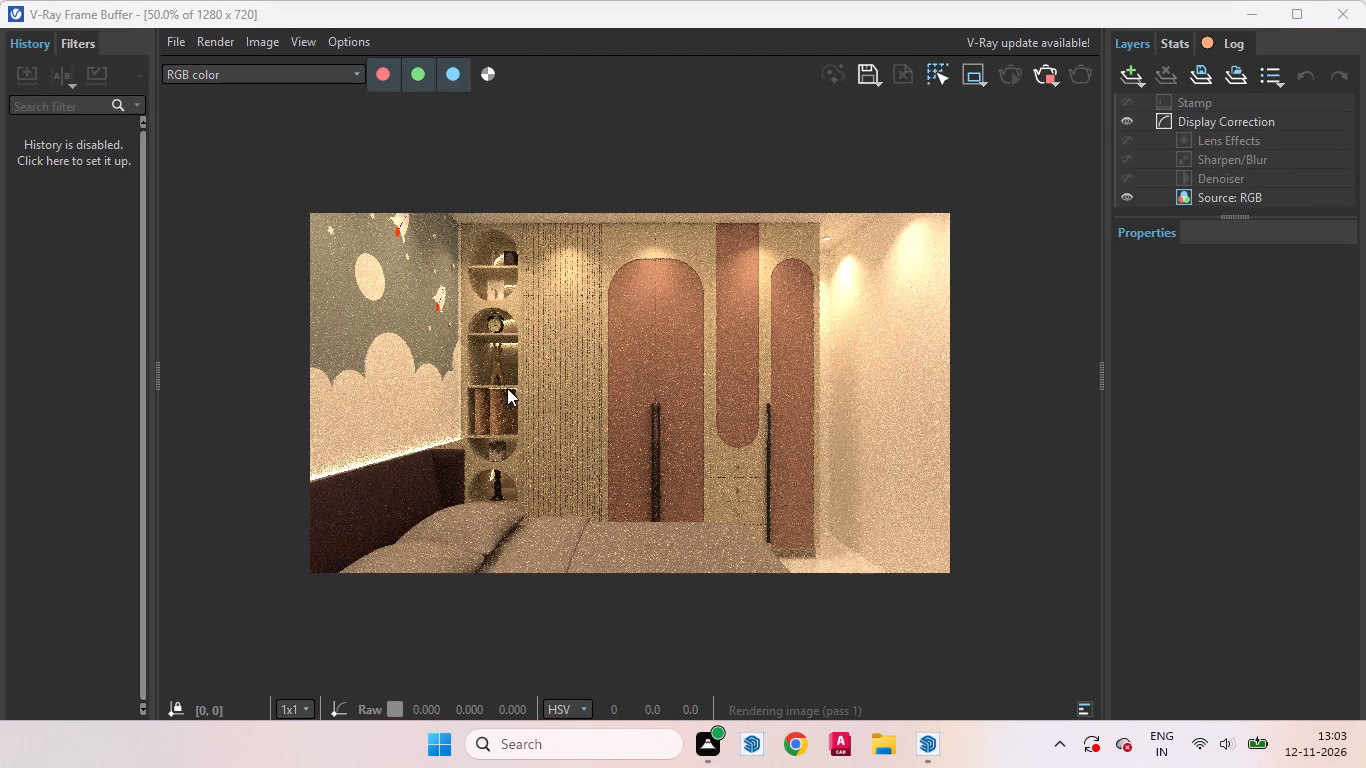
scroll(507, 388, up, 3)
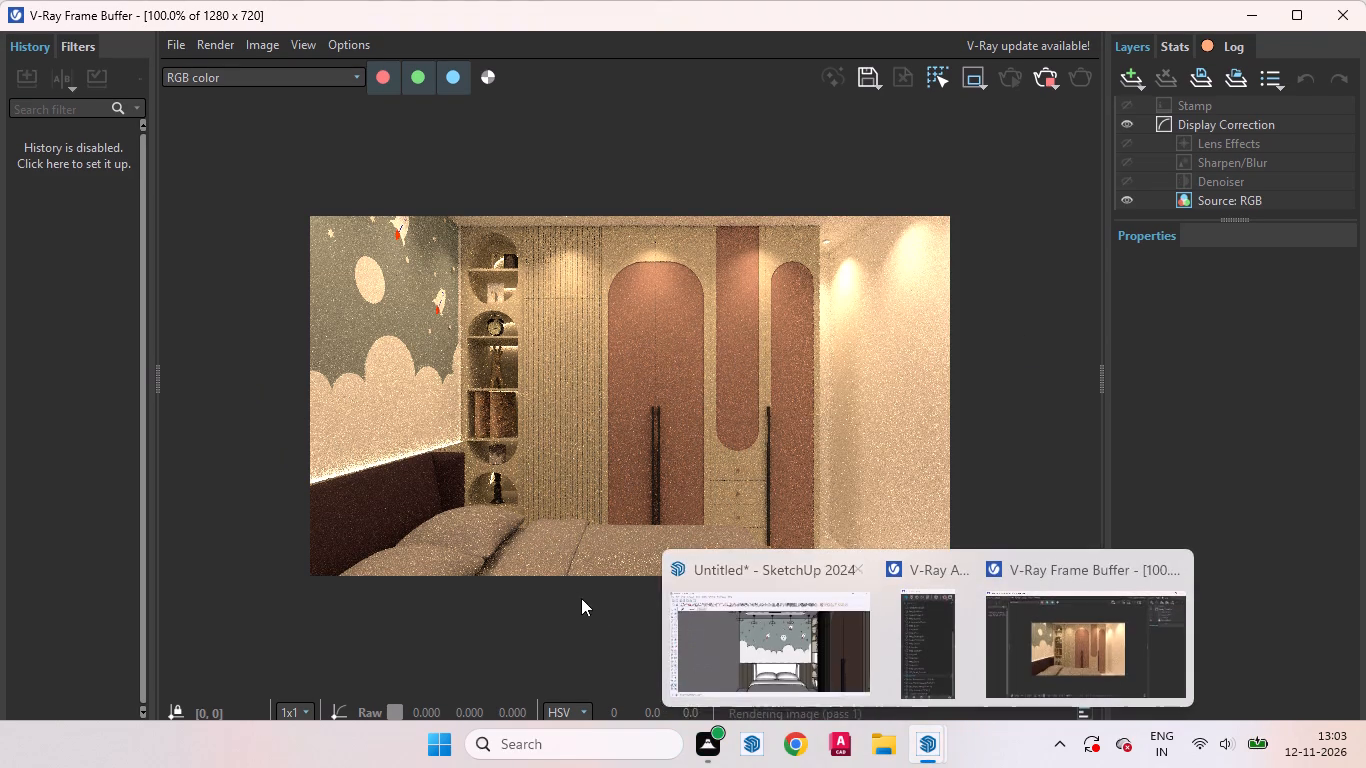
click(644, 386)
scroll(631, 195, up, 2)
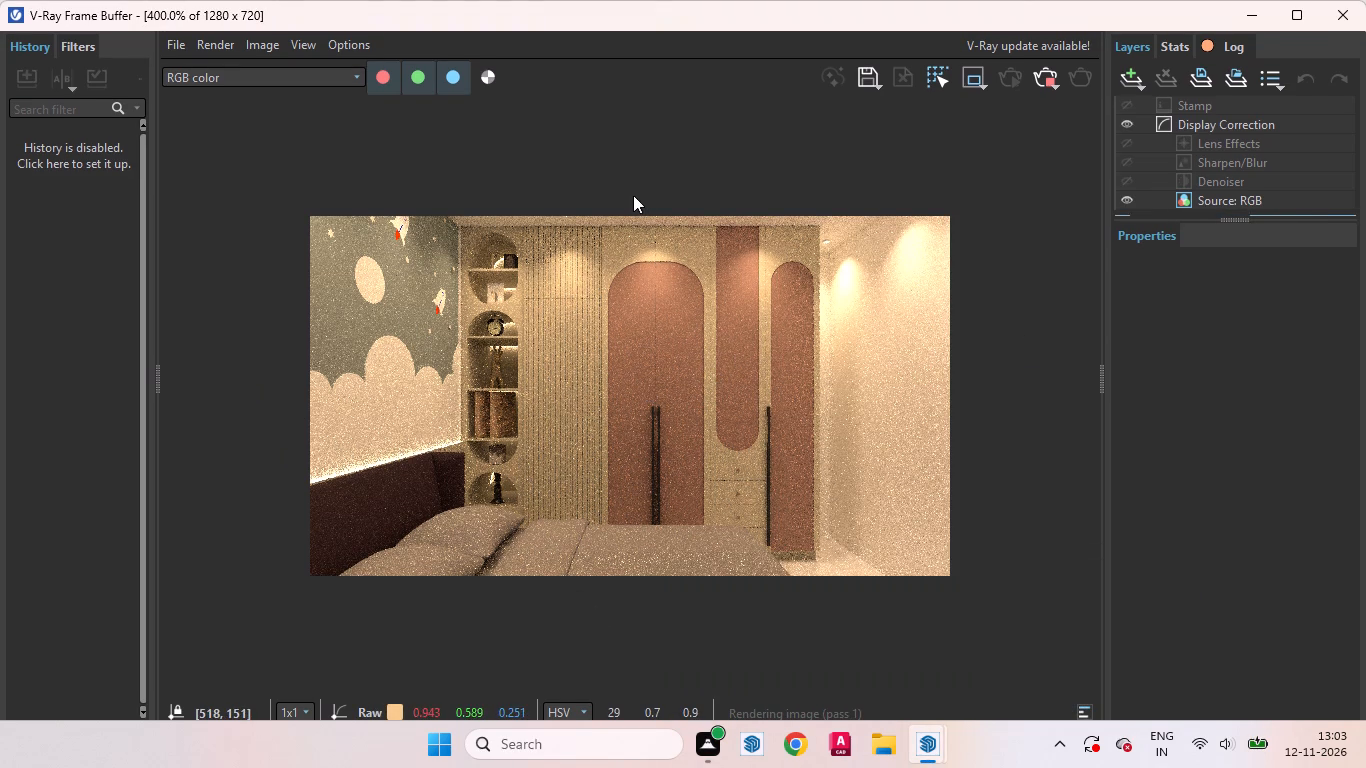
scroll(661, 298, up, 1)
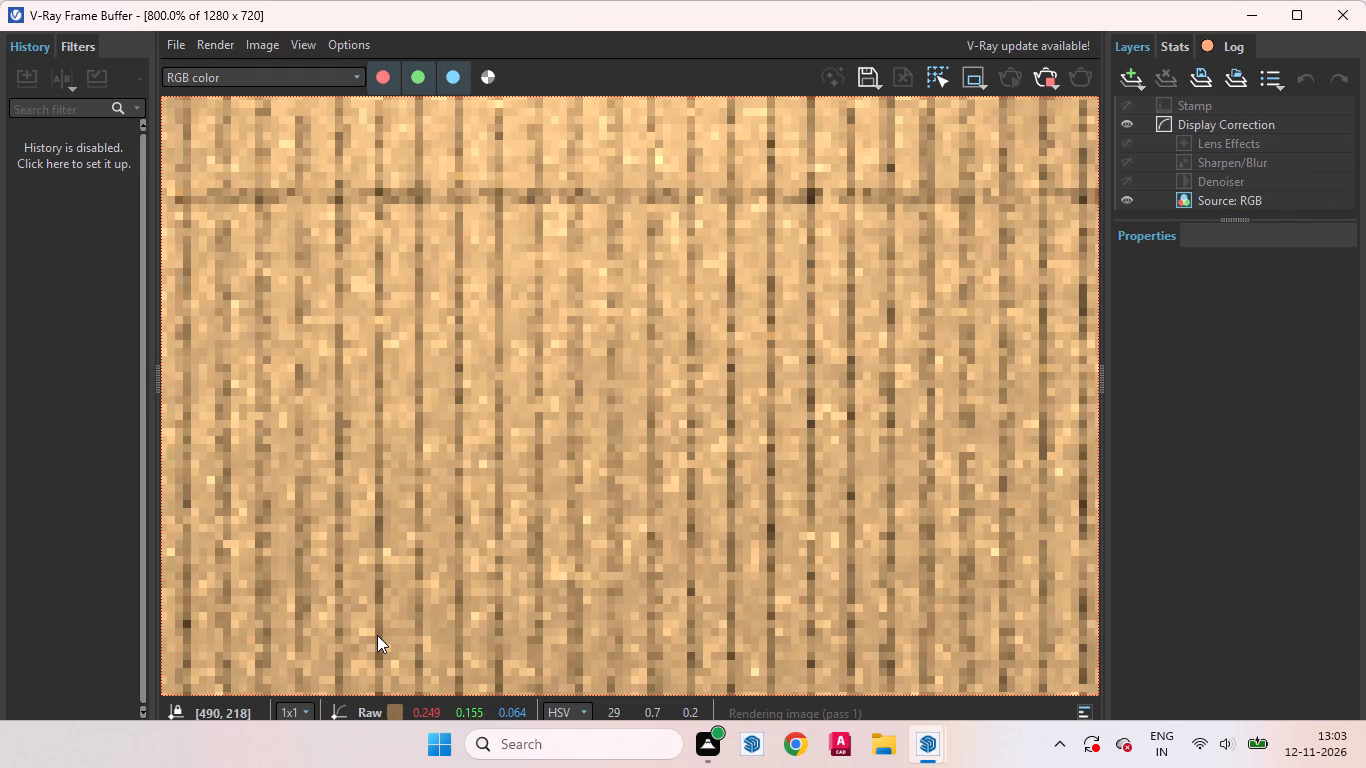
scroll(584, 396, down, 1)
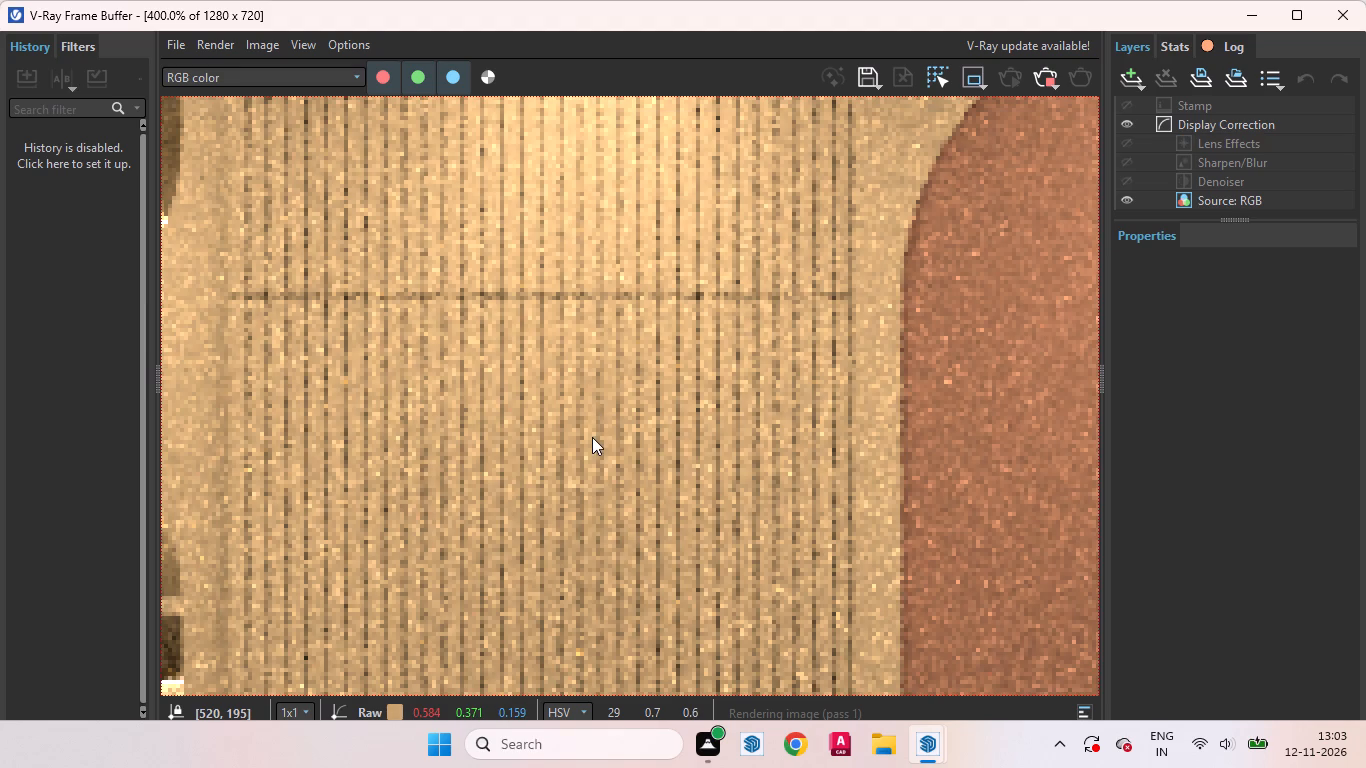
Examine the wardrobe's arched doors, black handles, drawers and spotlit upper section at different magnifications in the in-progress bedroom render.
scroll(536, 368, down, 2)
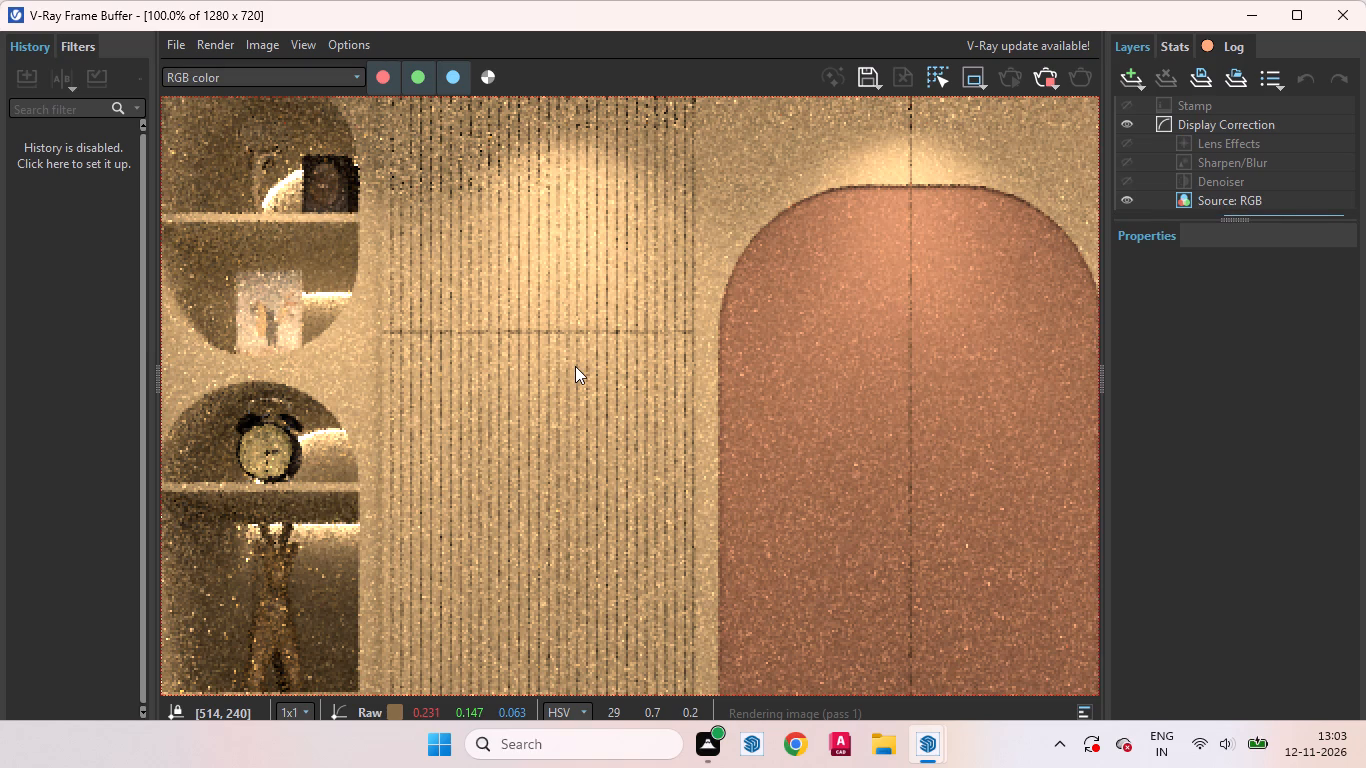
scroll(581, 392, down, 2)
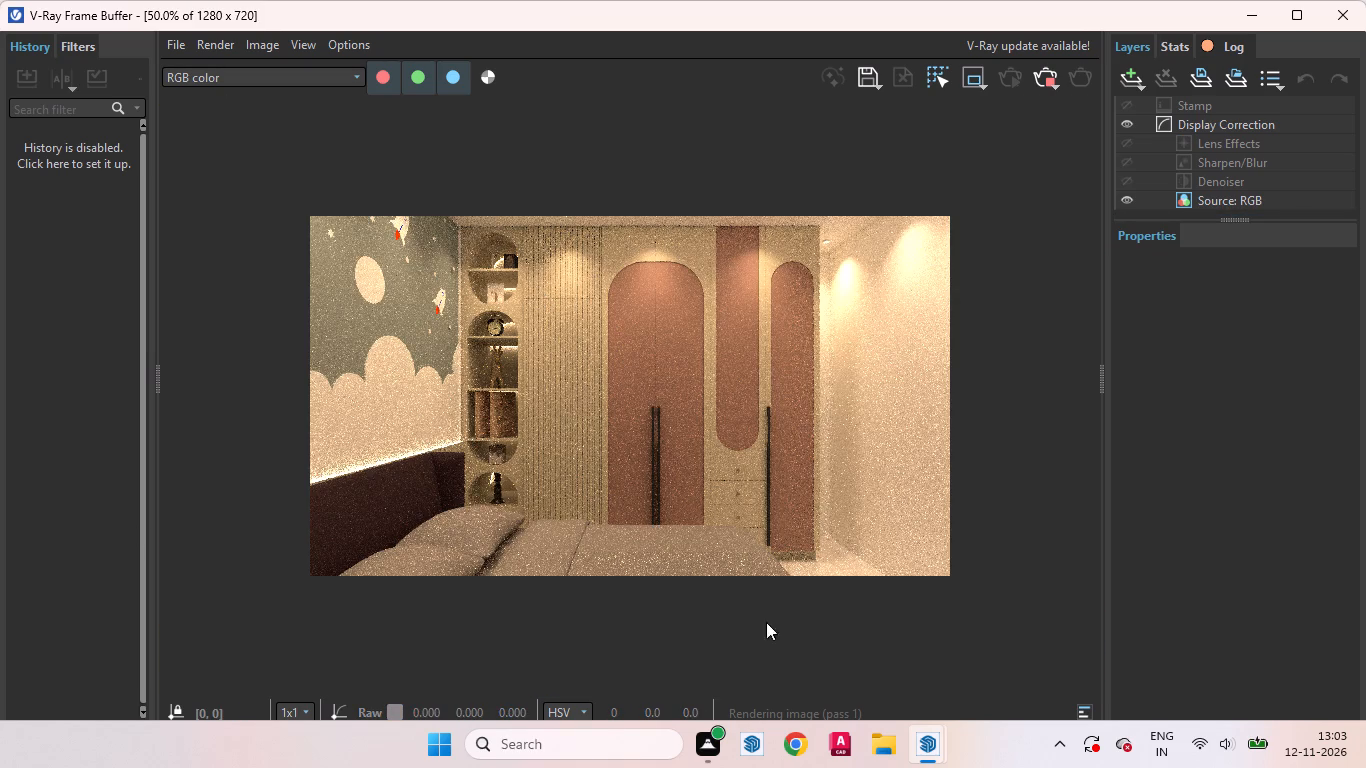
scroll(677, 506, up, 1)
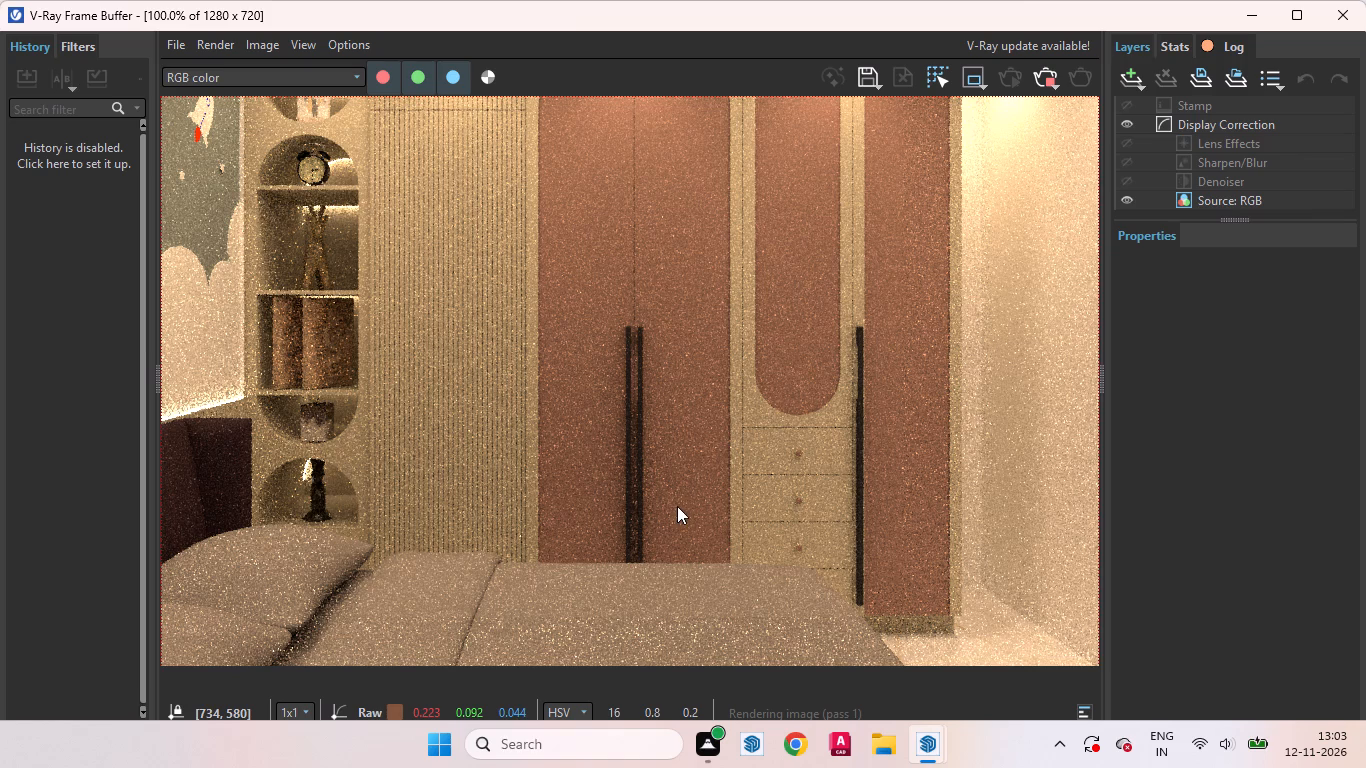
scroll(694, 497, down, 1)
scroll(704, 487, up, 2)
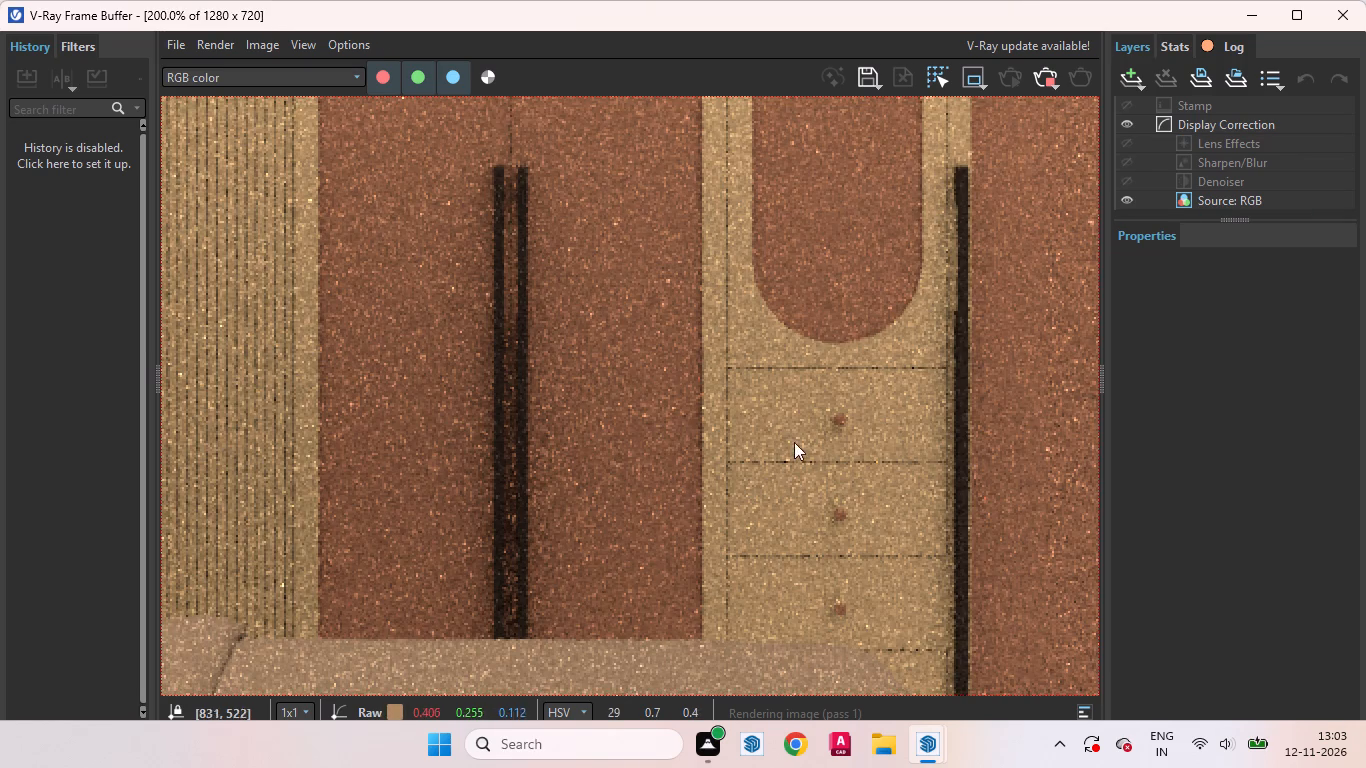
scroll(874, 338, up, 1)
scroll(753, 425, down, 2)
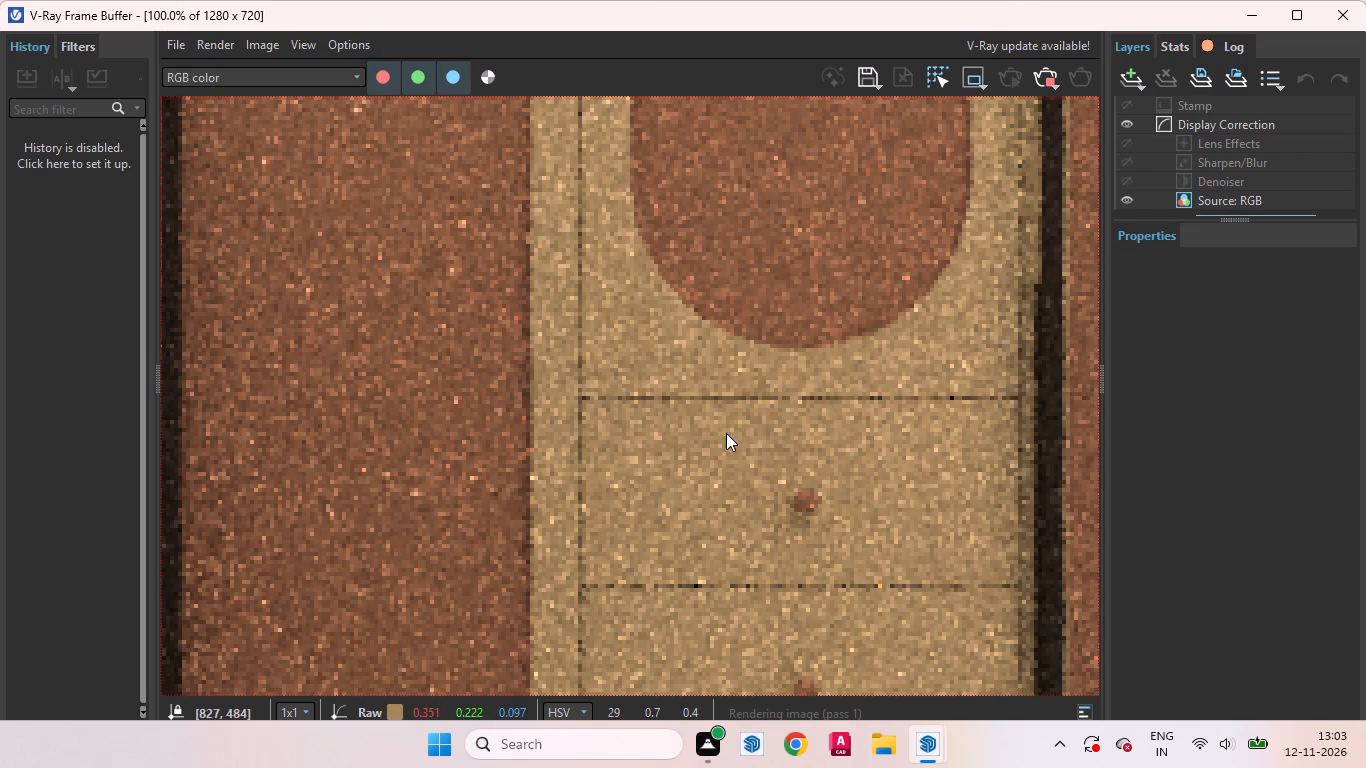
scroll(722, 447, down, 1)
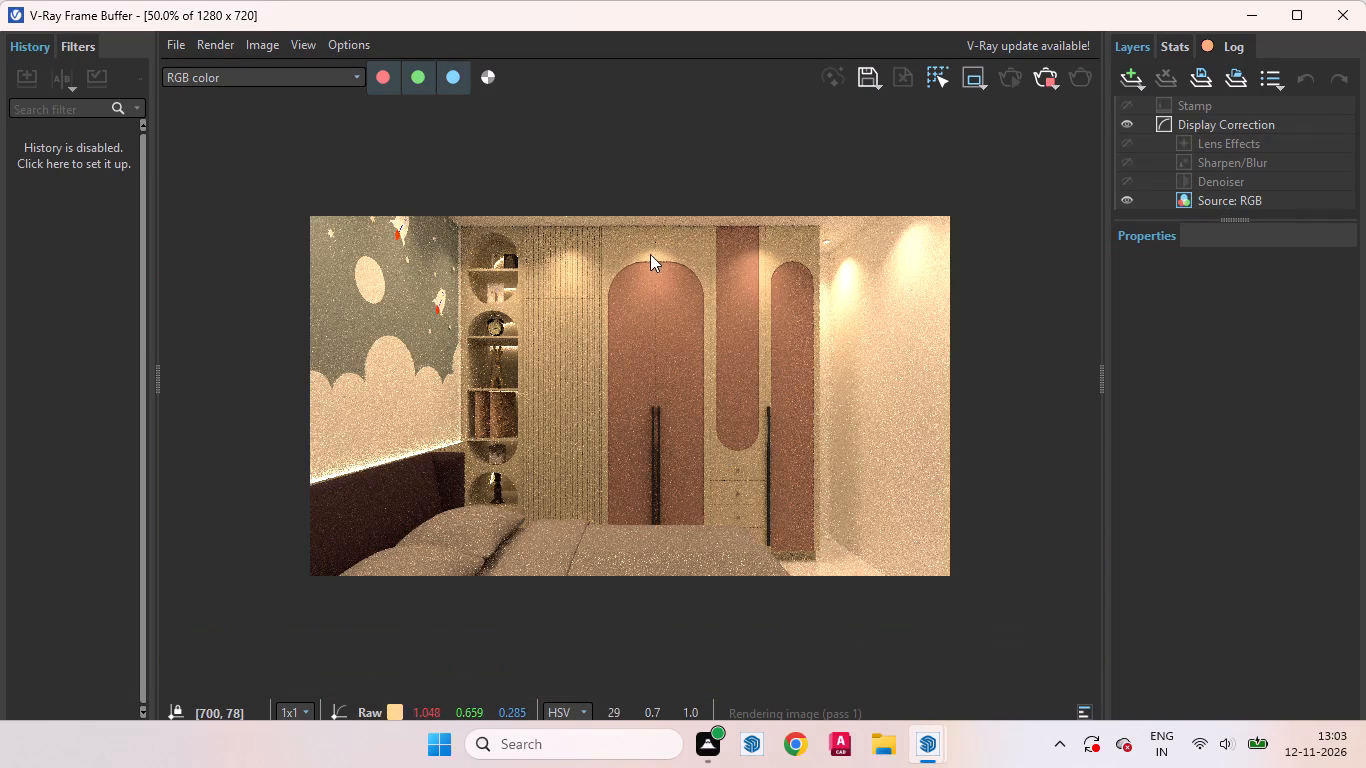
scroll(647, 256, up, 2)
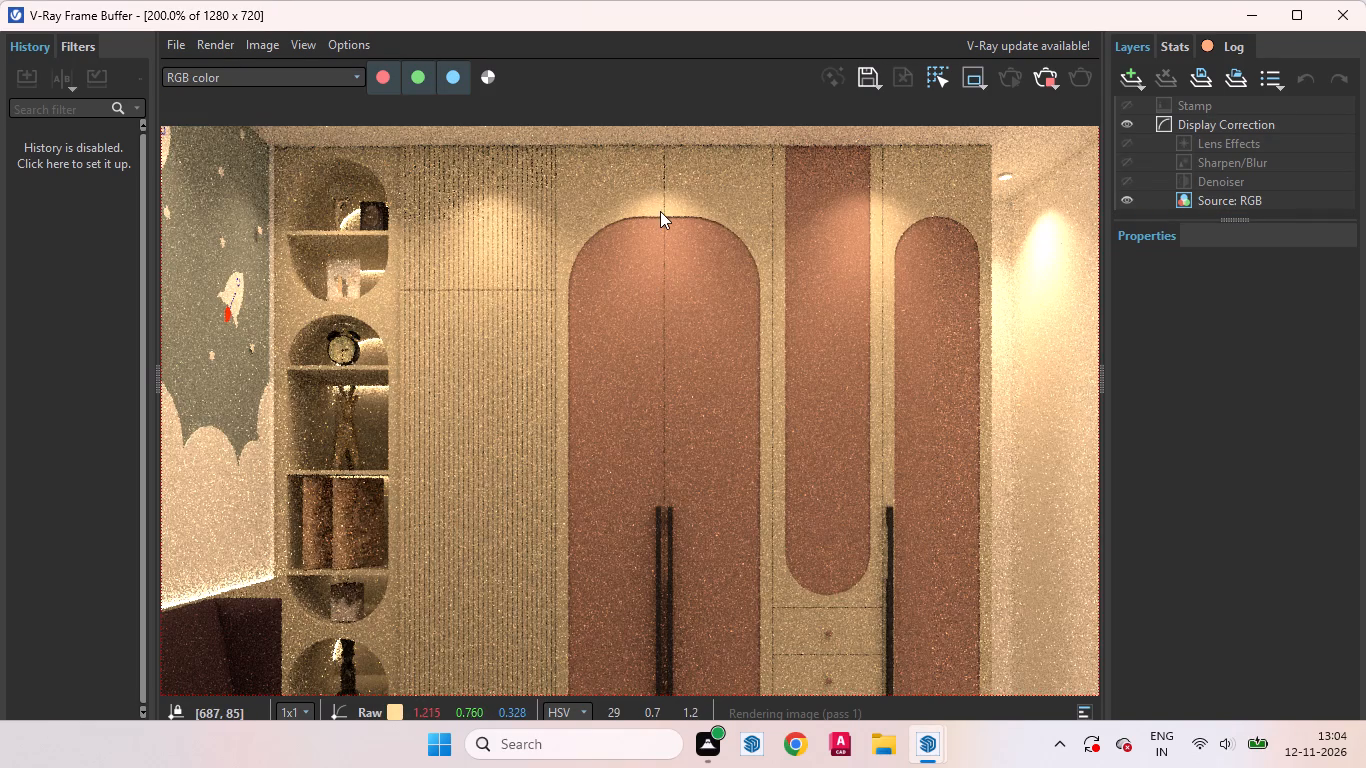
scroll(681, 305, down, 1)
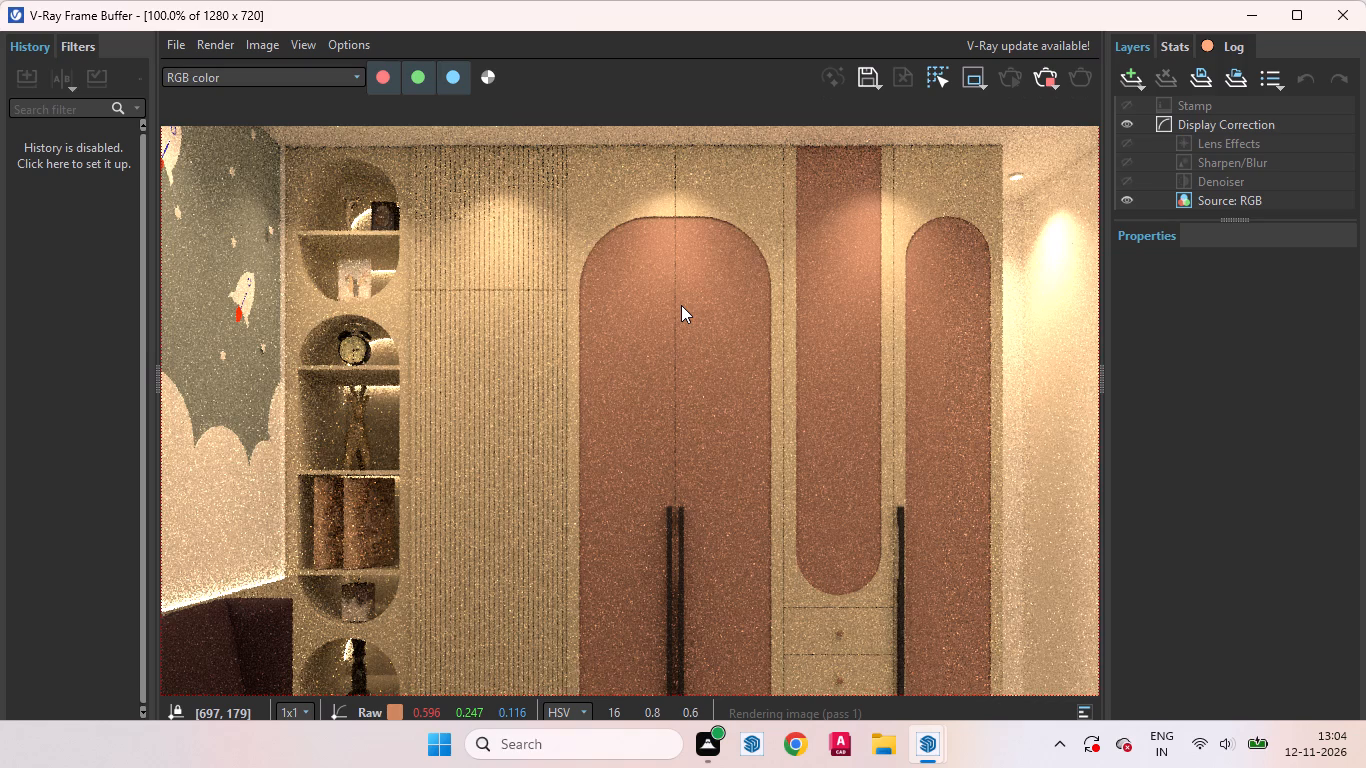
scroll(681, 305, down, 1)
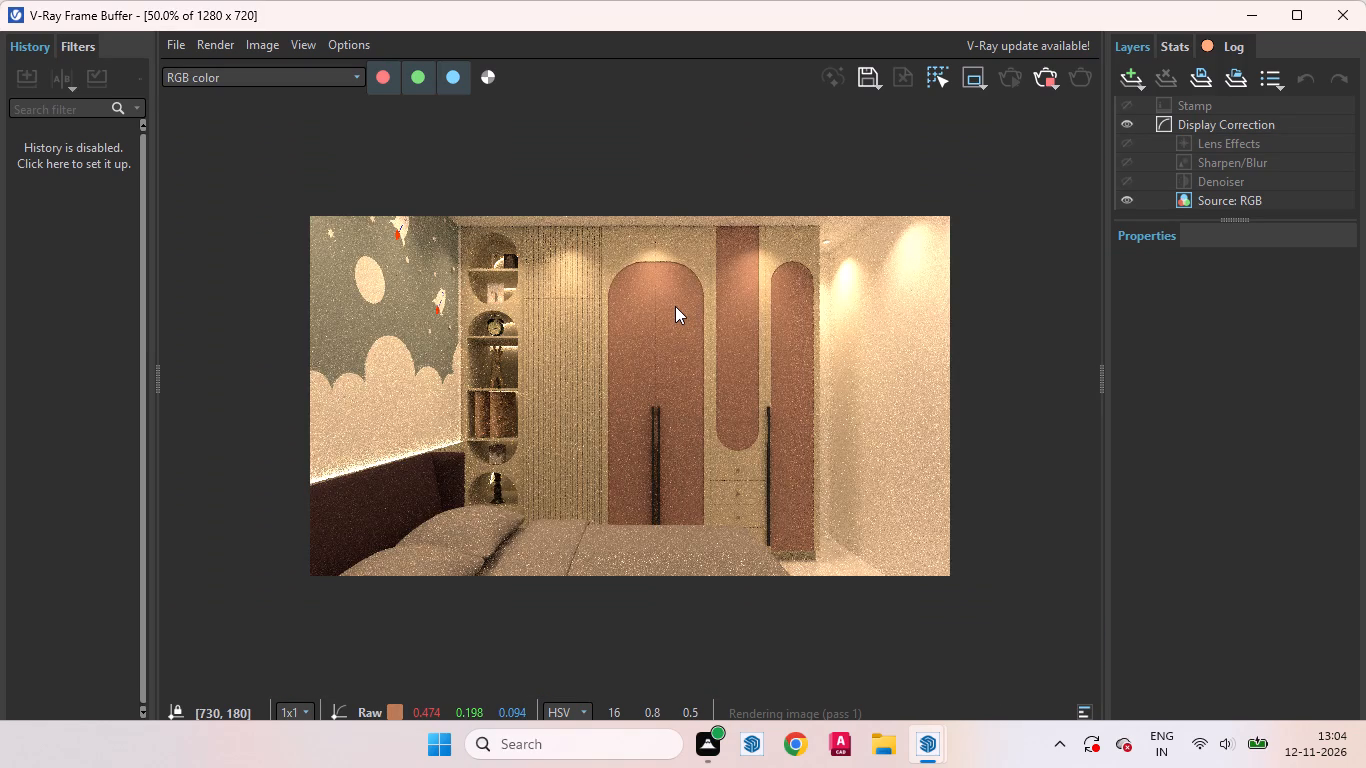
scroll(655, 339, down, 1)
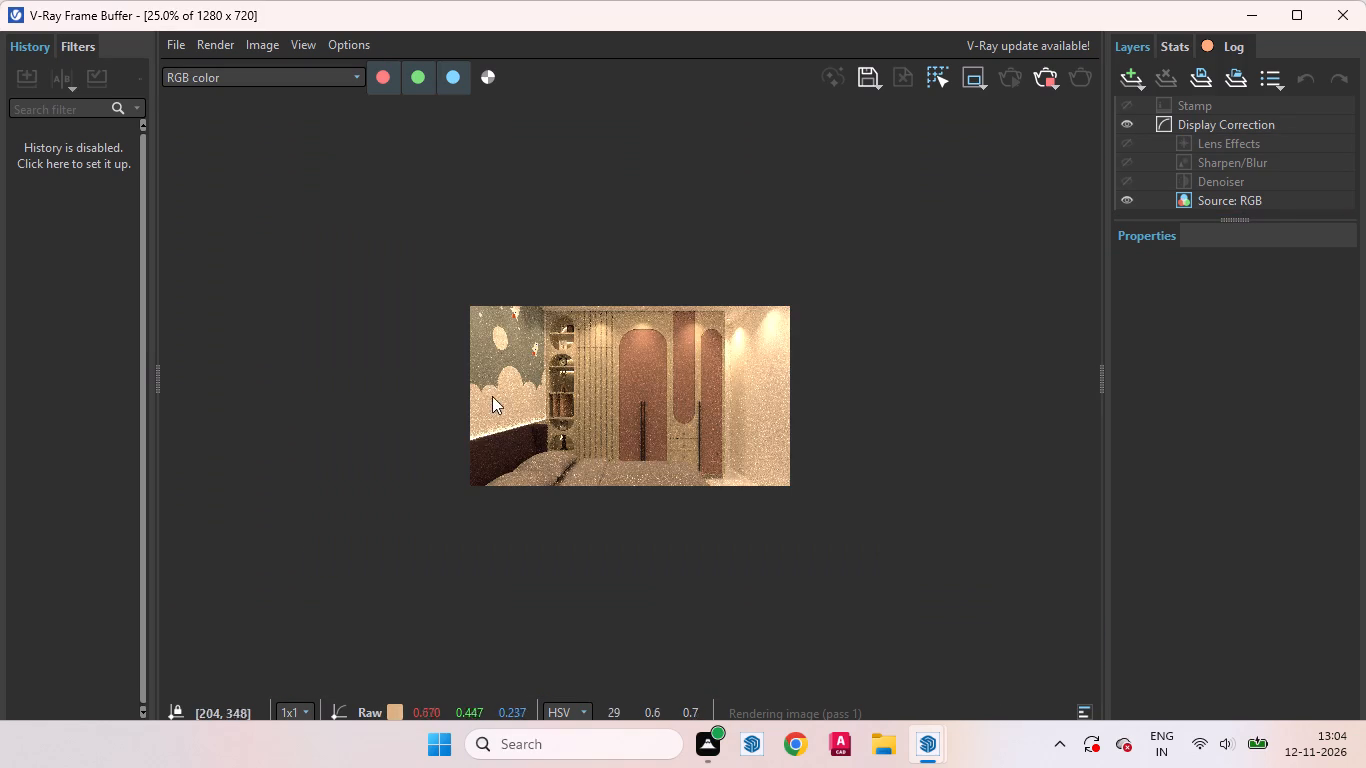
Examine the rocket-and-cloud wall mural and the arched display shelves with the clock up close in the in-progress render.
scroll(511, 399, up, 1)
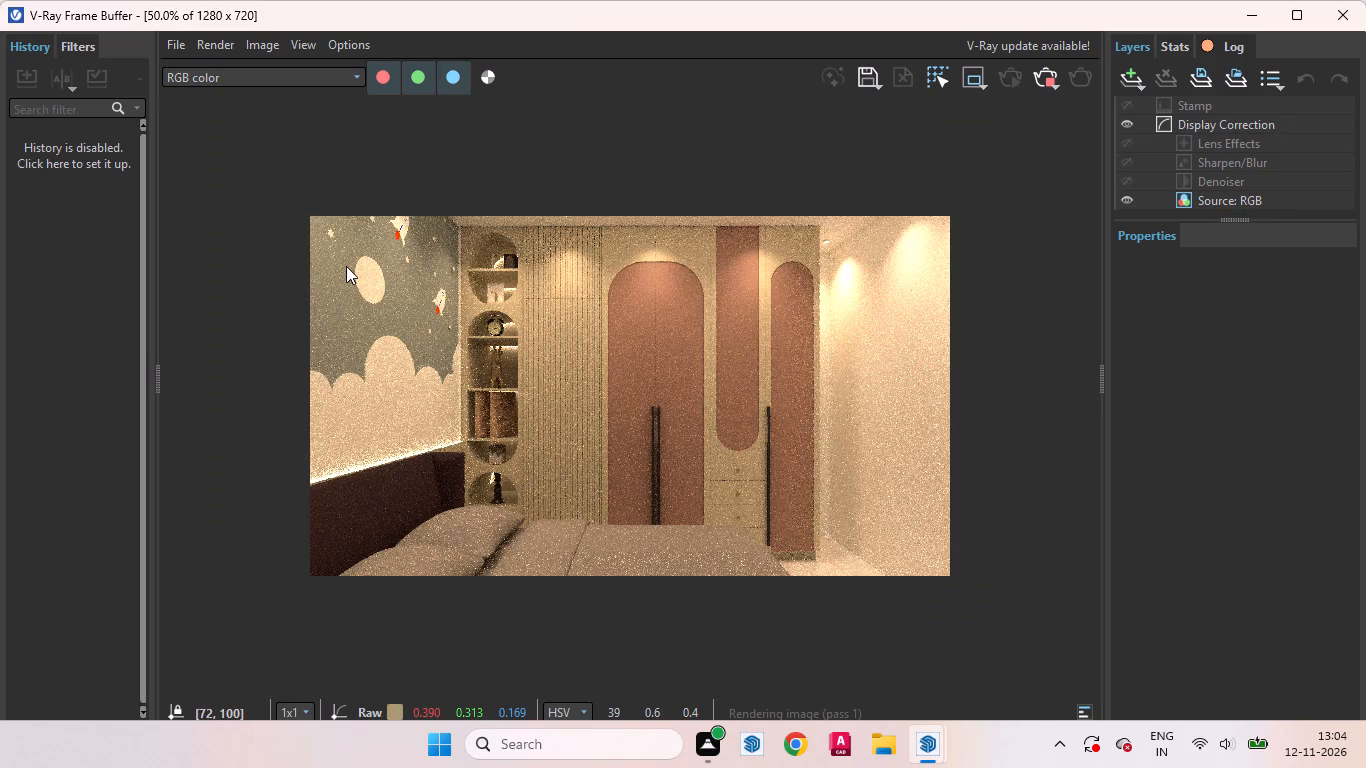
scroll(346, 266, up, 2)
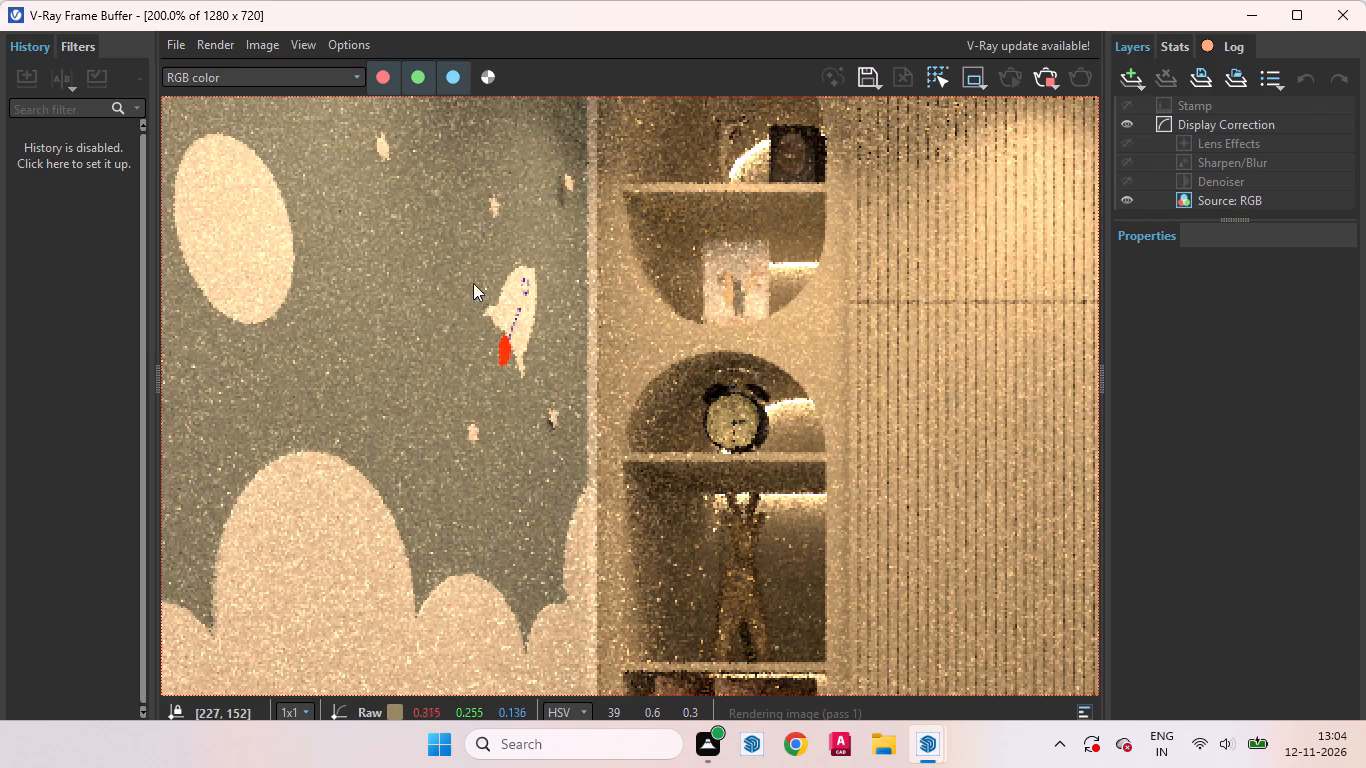
scroll(497, 297, up, 1)
scroll(494, 304, down, 2)
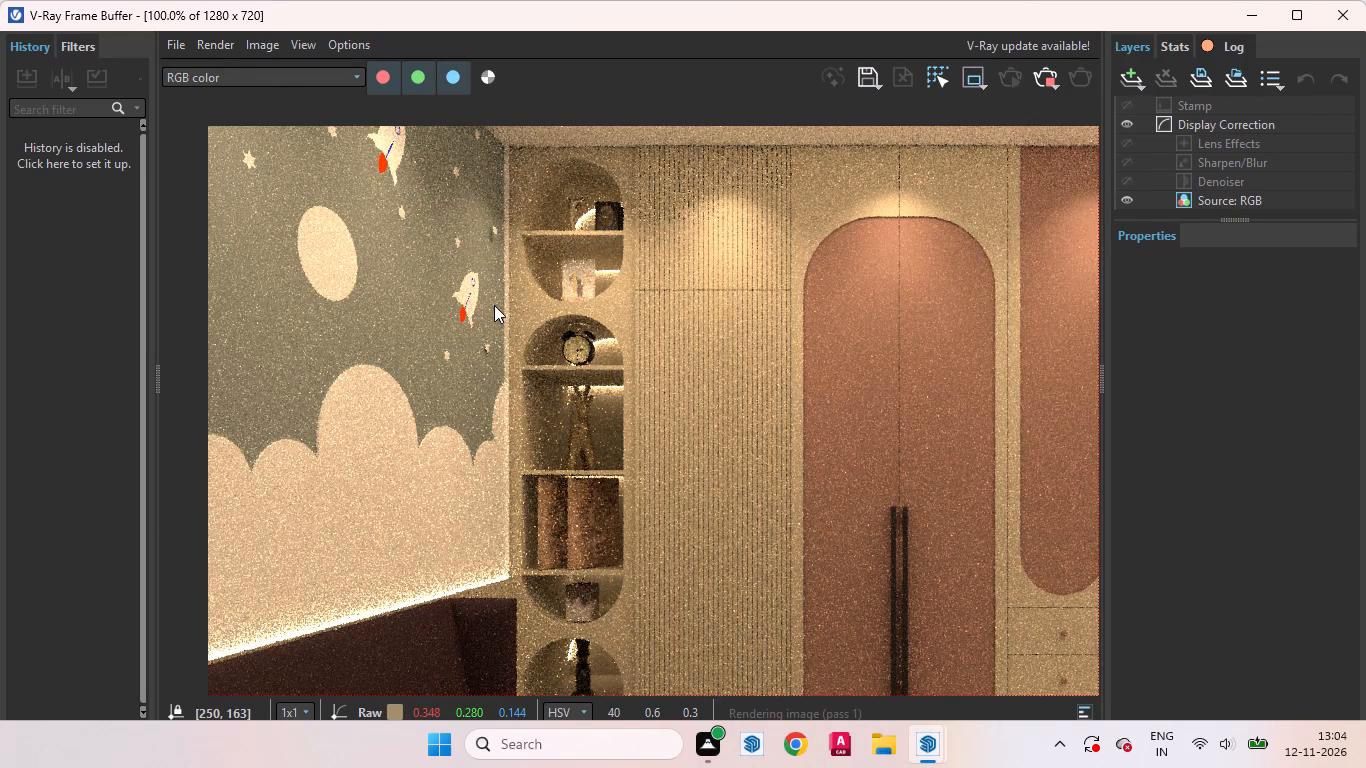
scroll(494, 305, down, 1)
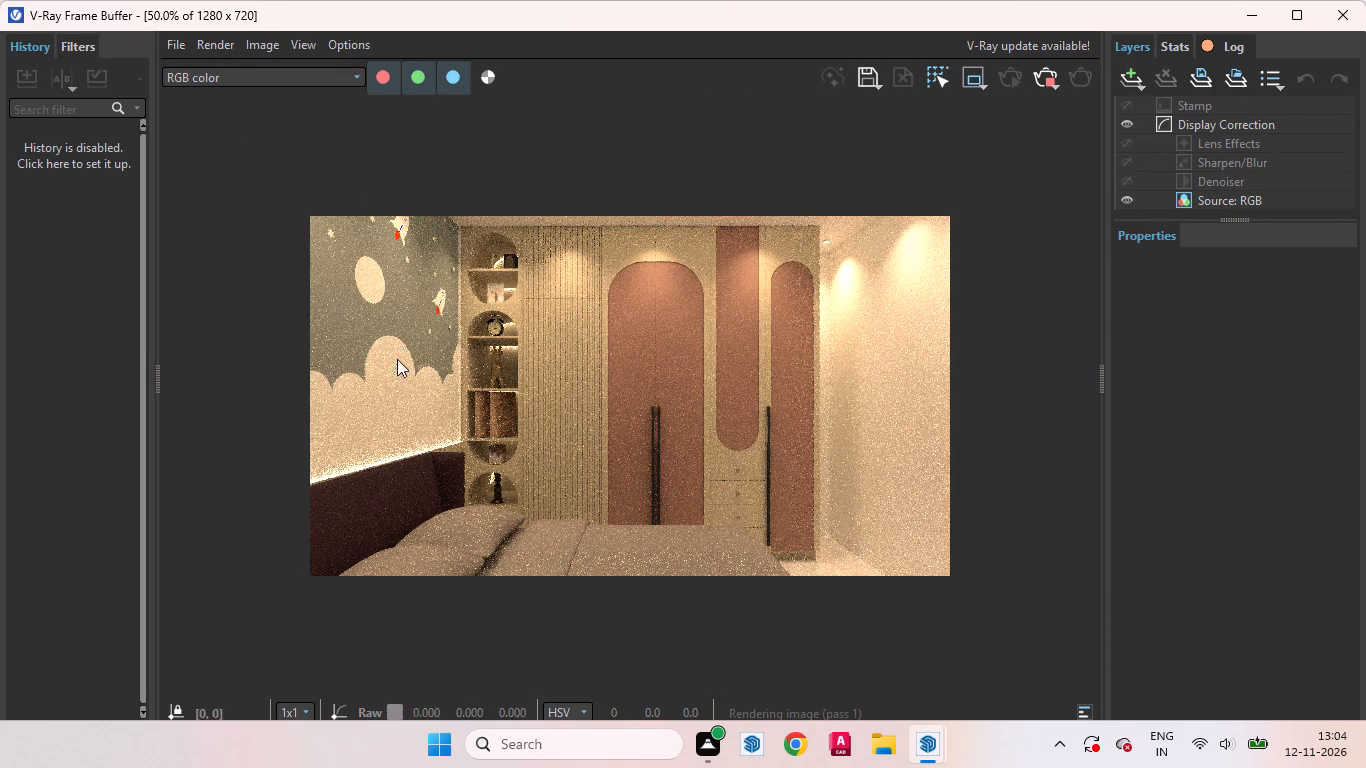
scroll(452, 319, up, 1)
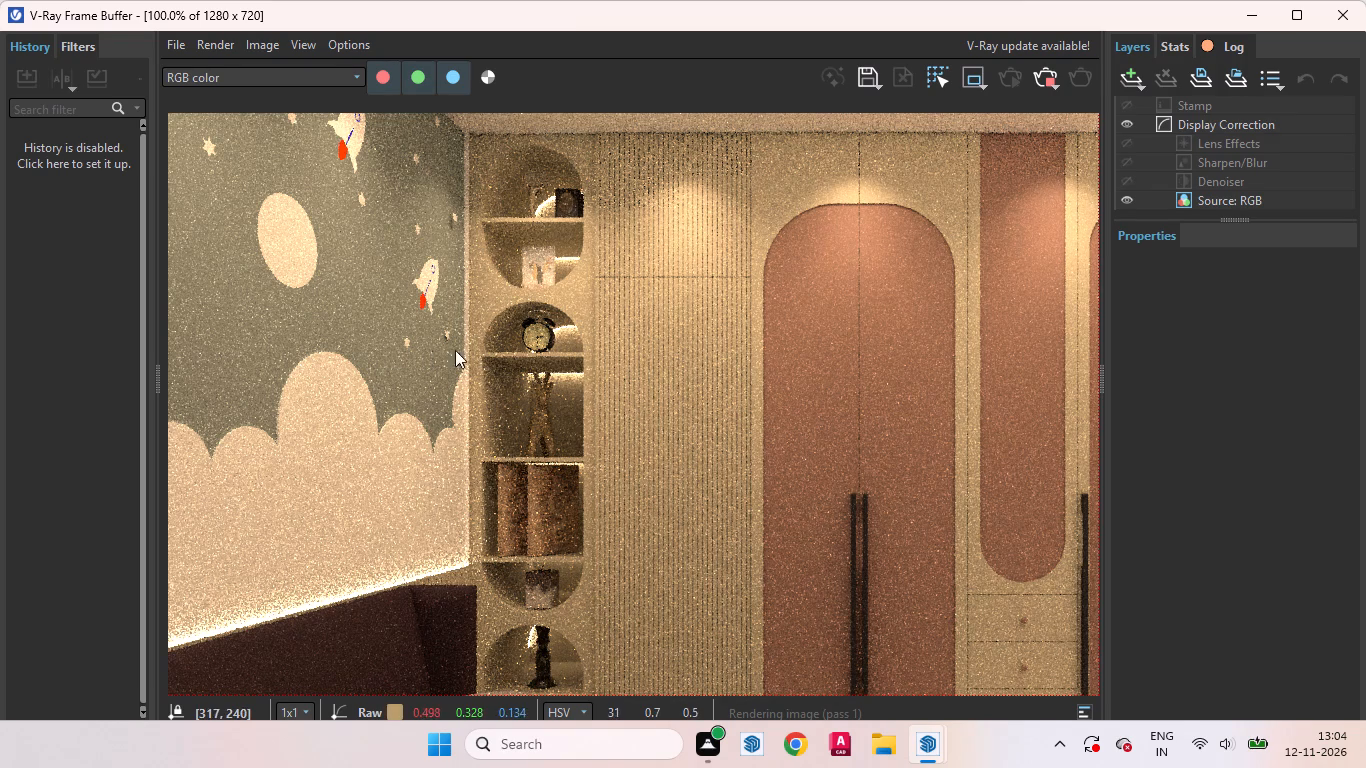
scroll(430, 306, up, 4)
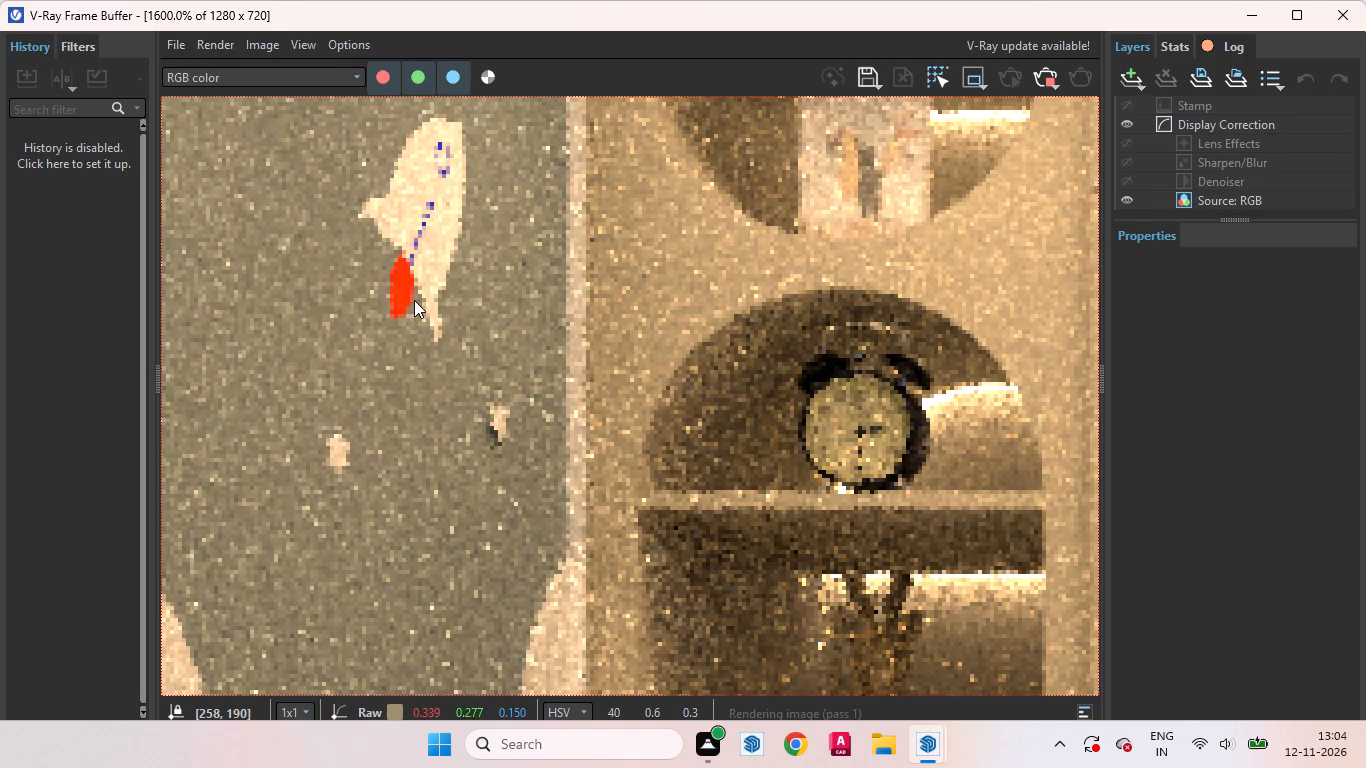
scroll(424, 309, down, 5)
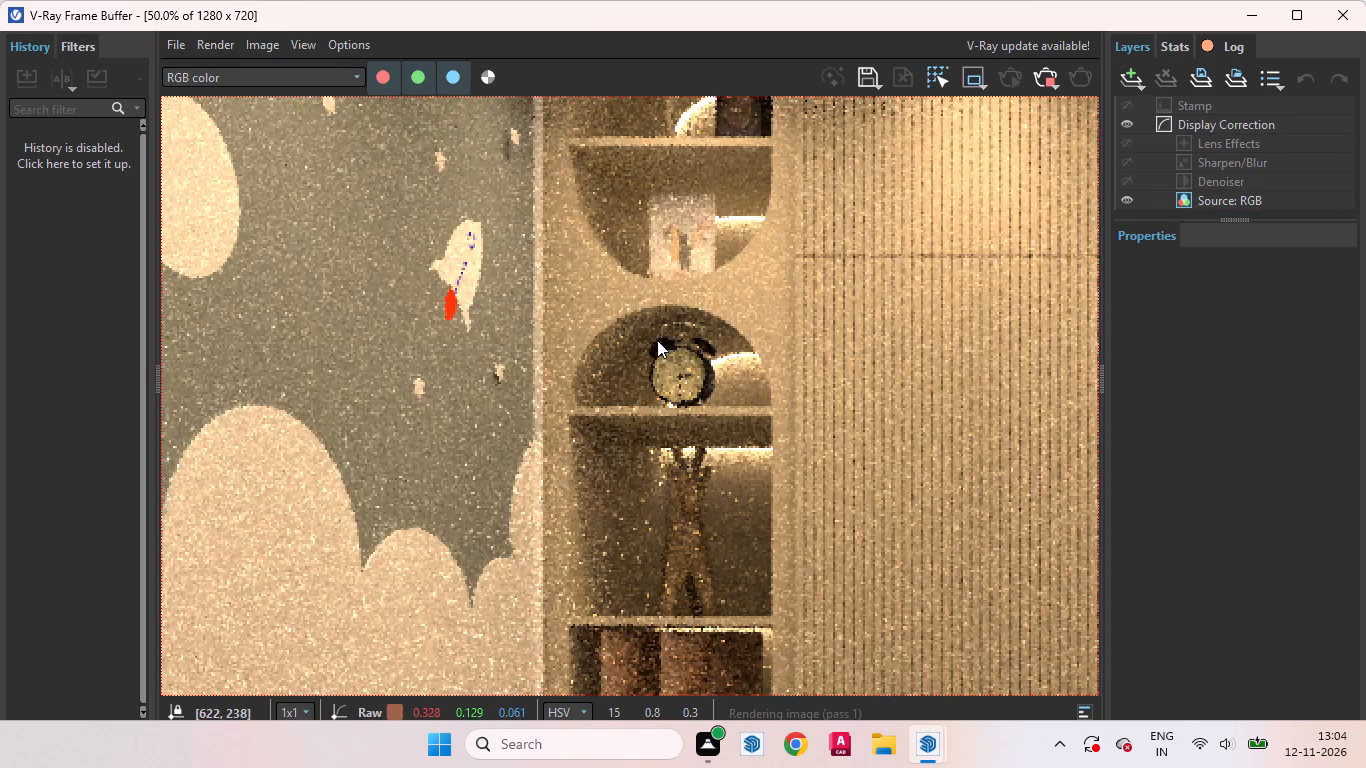
scroll(649, 346, down, 1)
Recheck the fluted panel's grooves and grain up close, dismiss the Intel storage notification, and return to the whole render.
scroll(734, 468, up, 1)
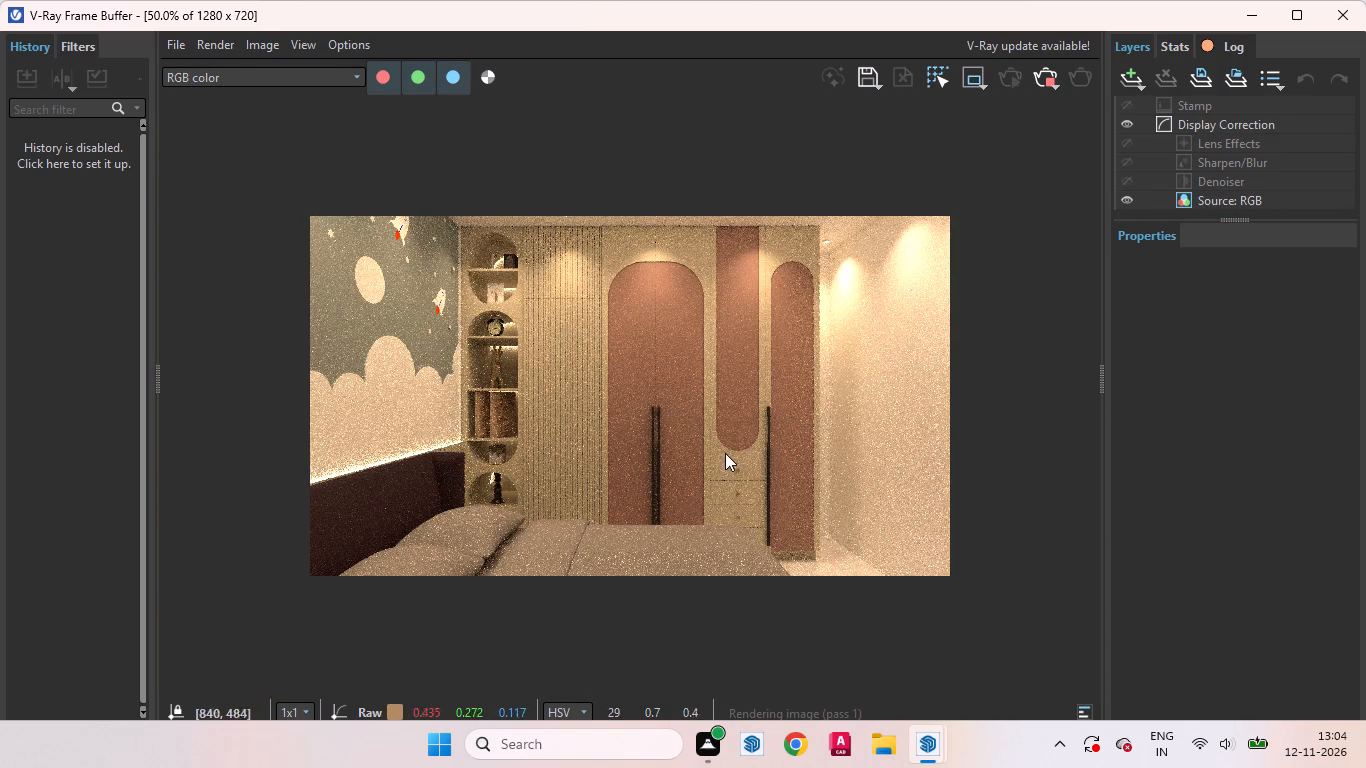
scroll(571, 299, up, 2)
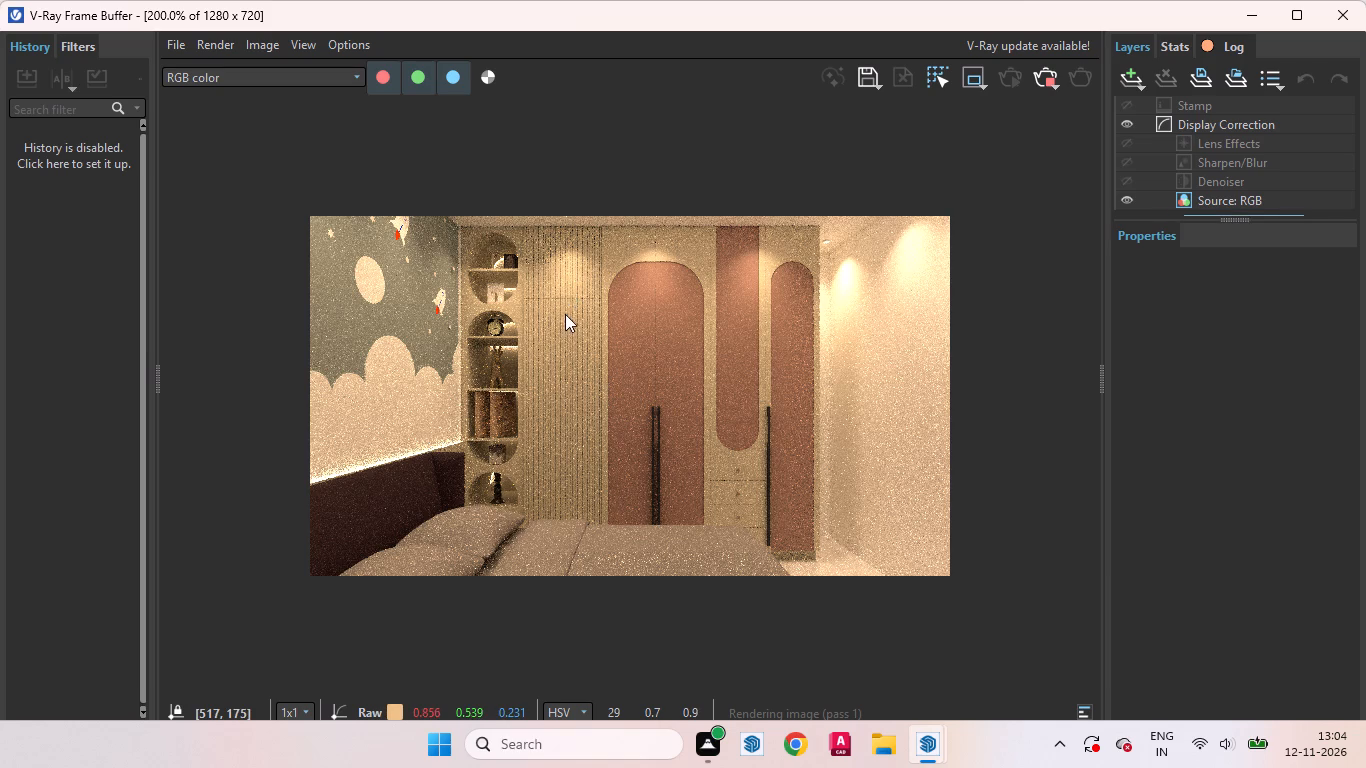
scroll(573, 240, up, 1)
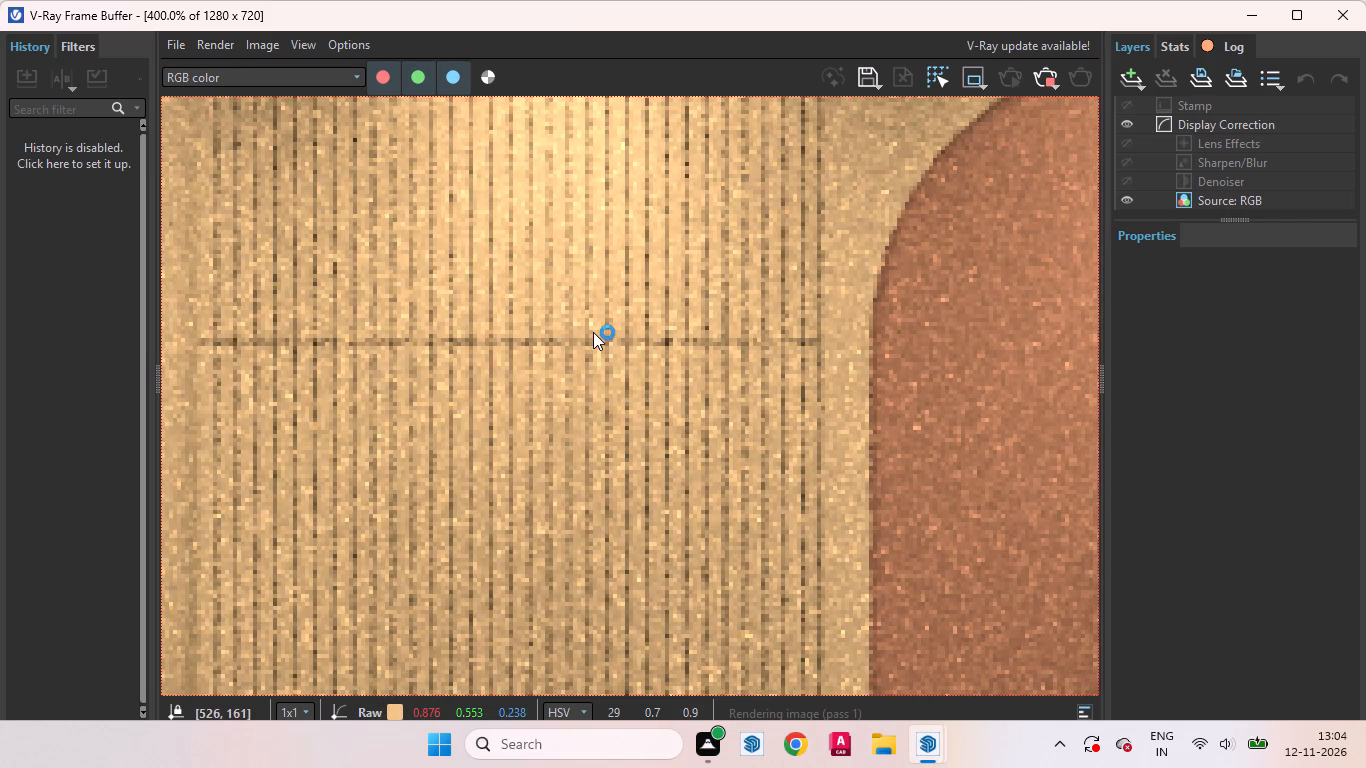
scroll(594, 333, down, 2)
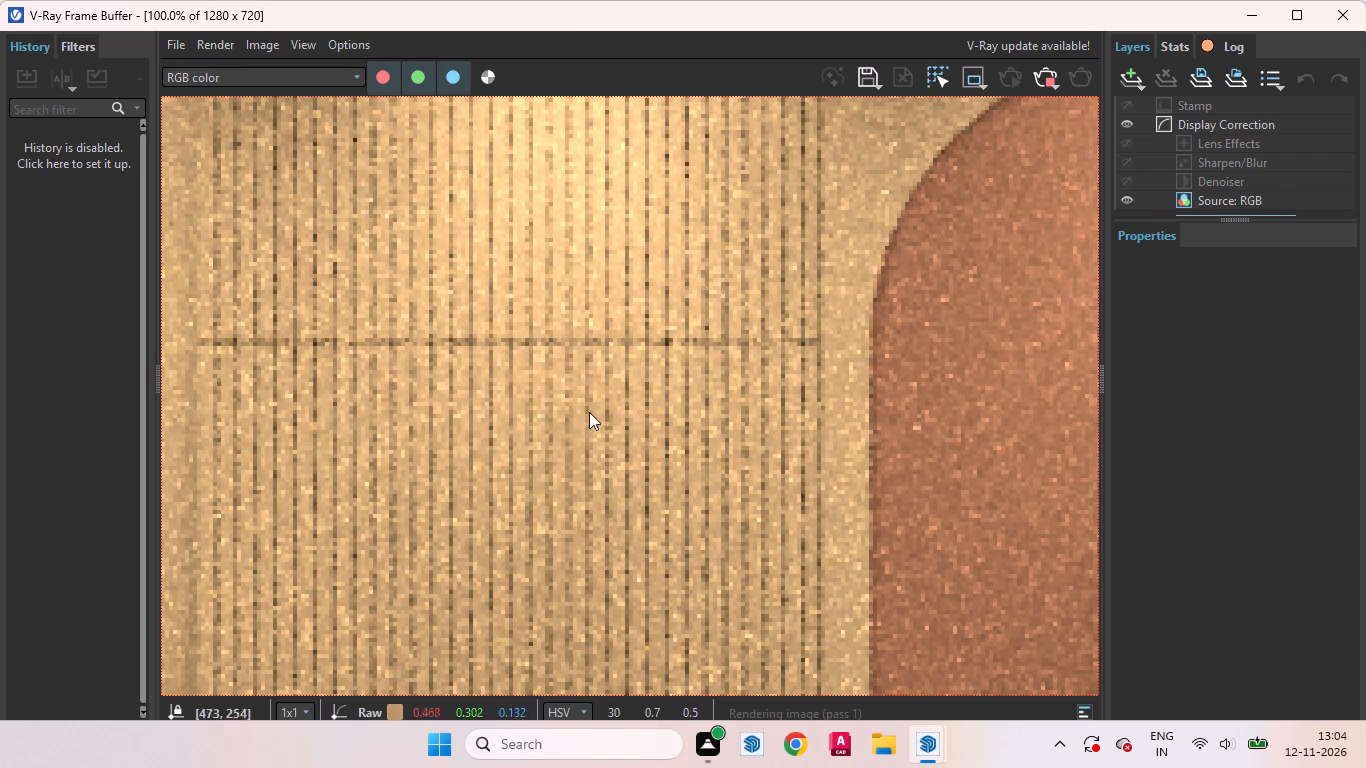
scroll(604, 396, down, 1)
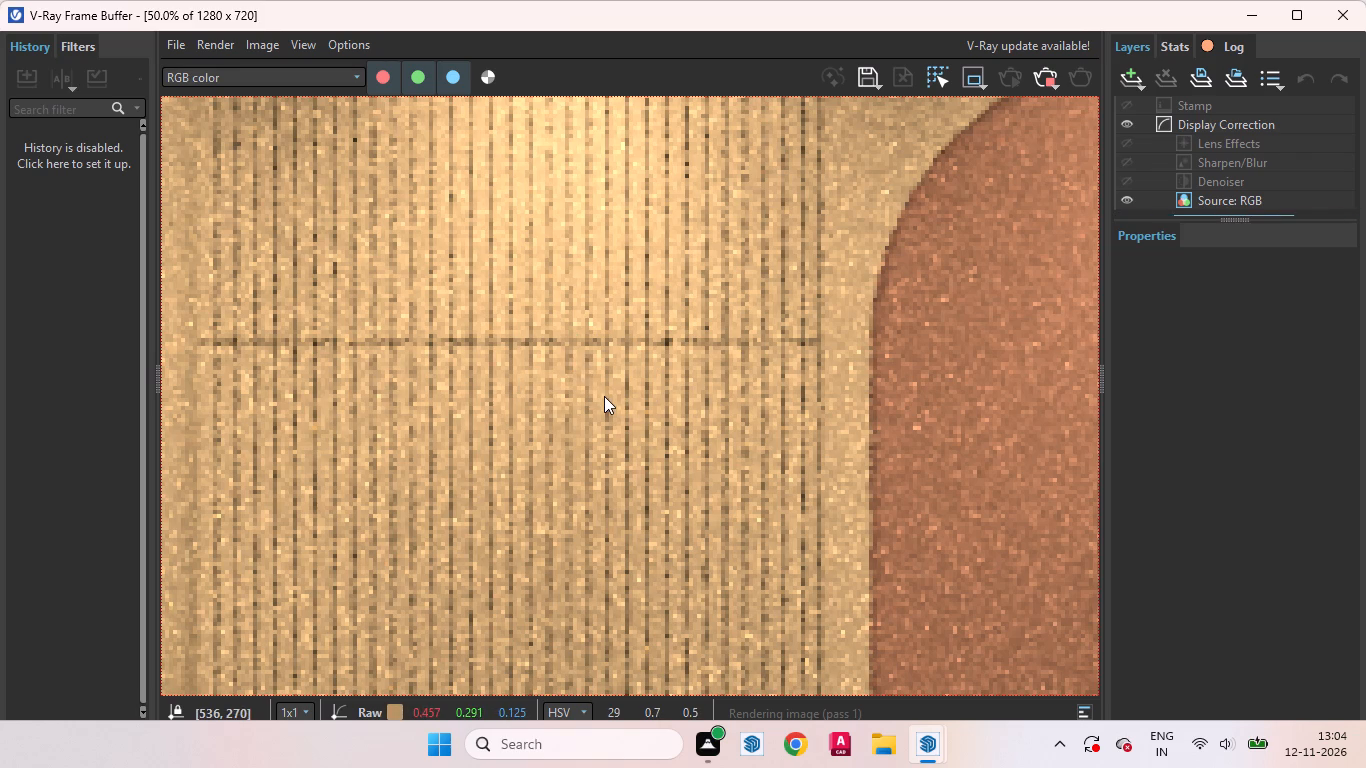
scroll(604, 396, down, 1)
click(1327, 539)
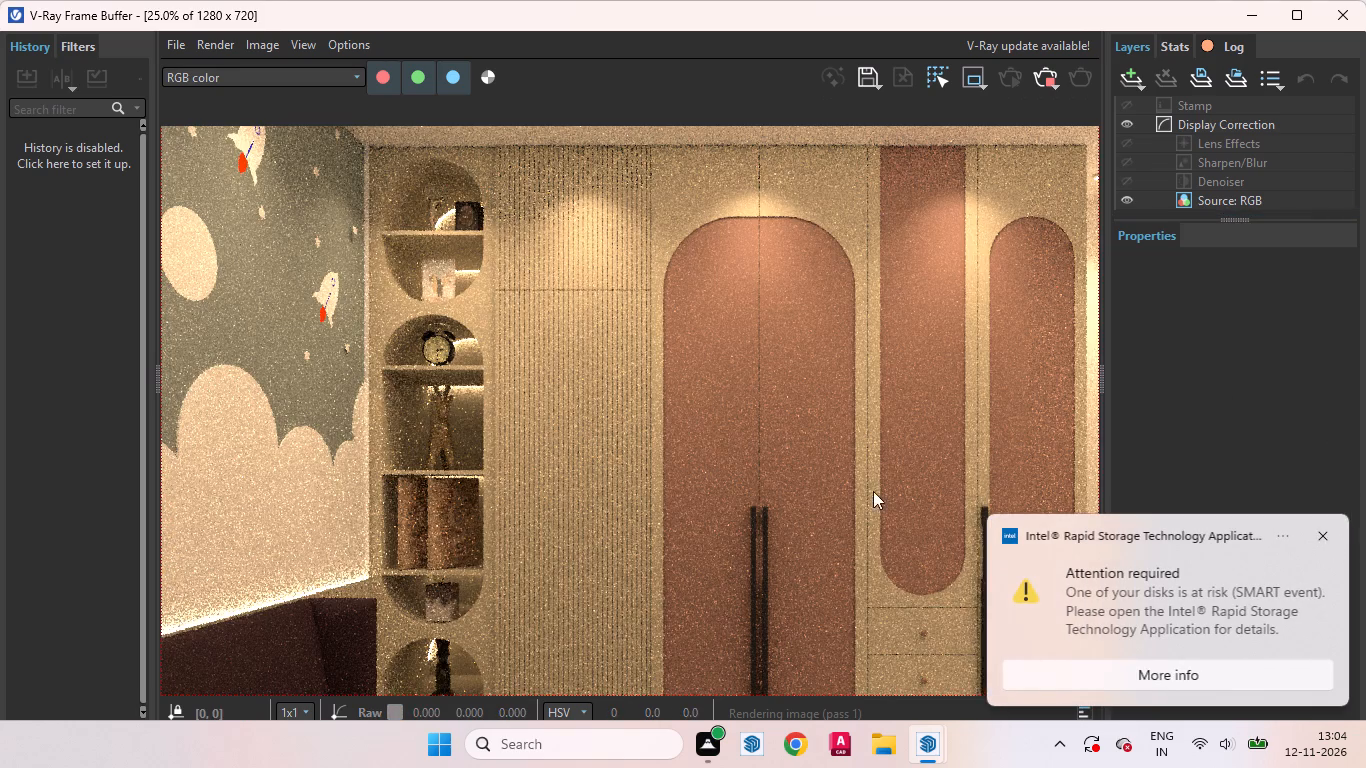
scroll(635, 366, down, 1)
scroll(620, 429, up, 1)
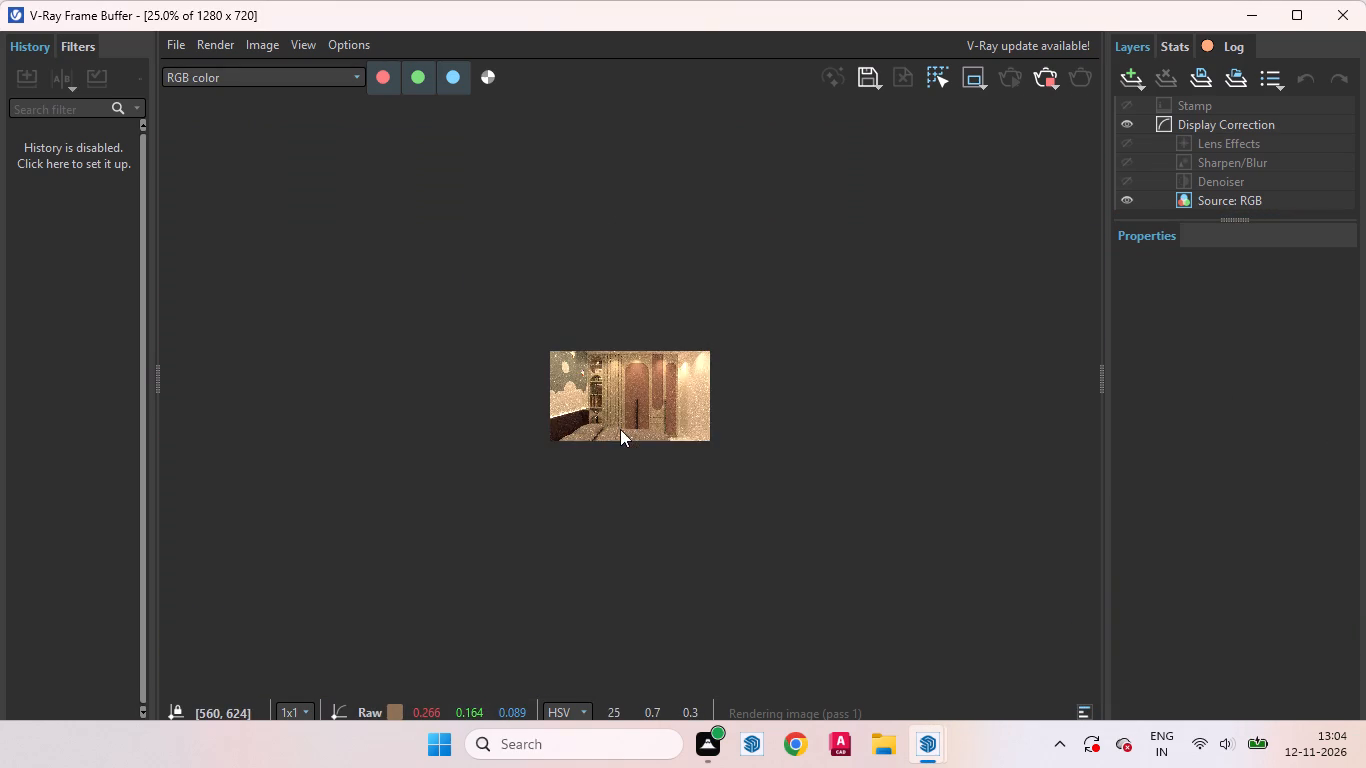
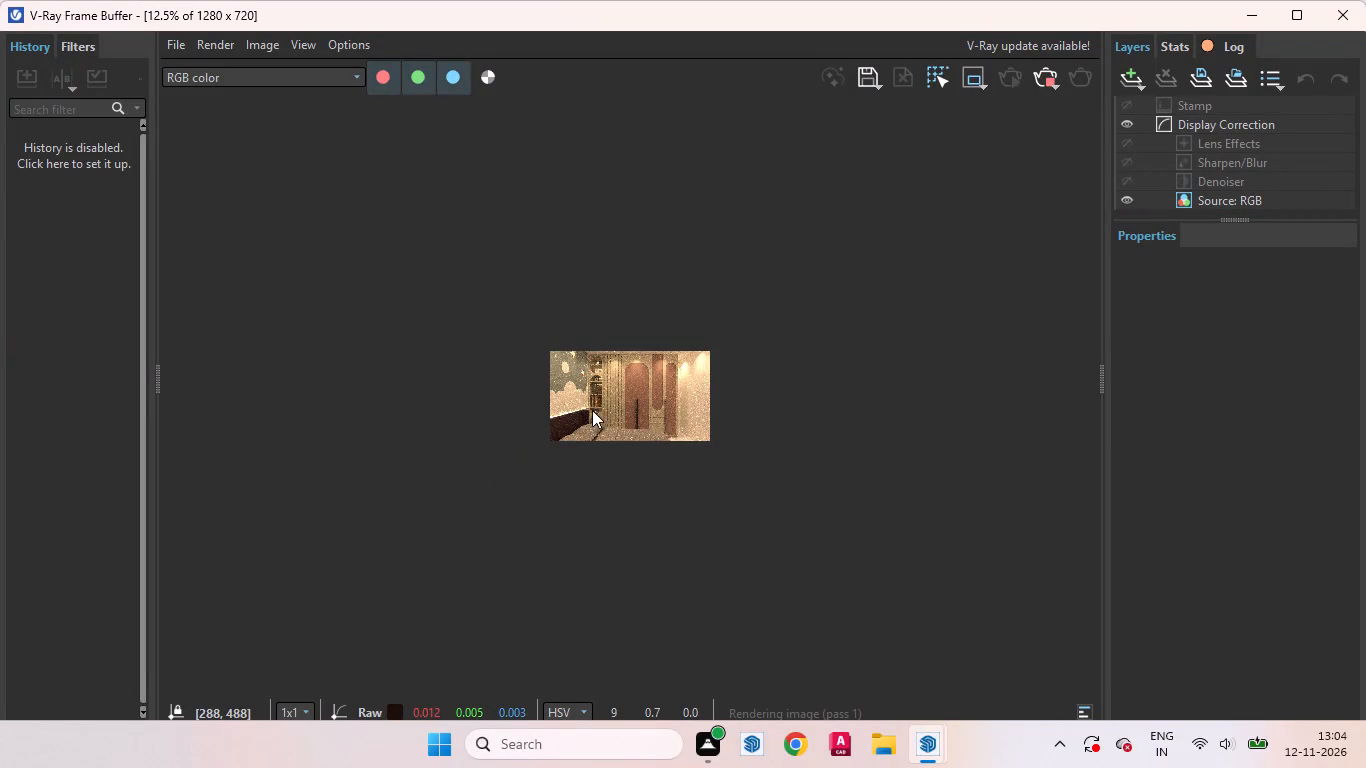
Examine the bedroom render's wardrobe, shelves and wall lighting at several magnifications, and put the V-Ray Frame Buffer away.
scroll(600, 411, up, 2)
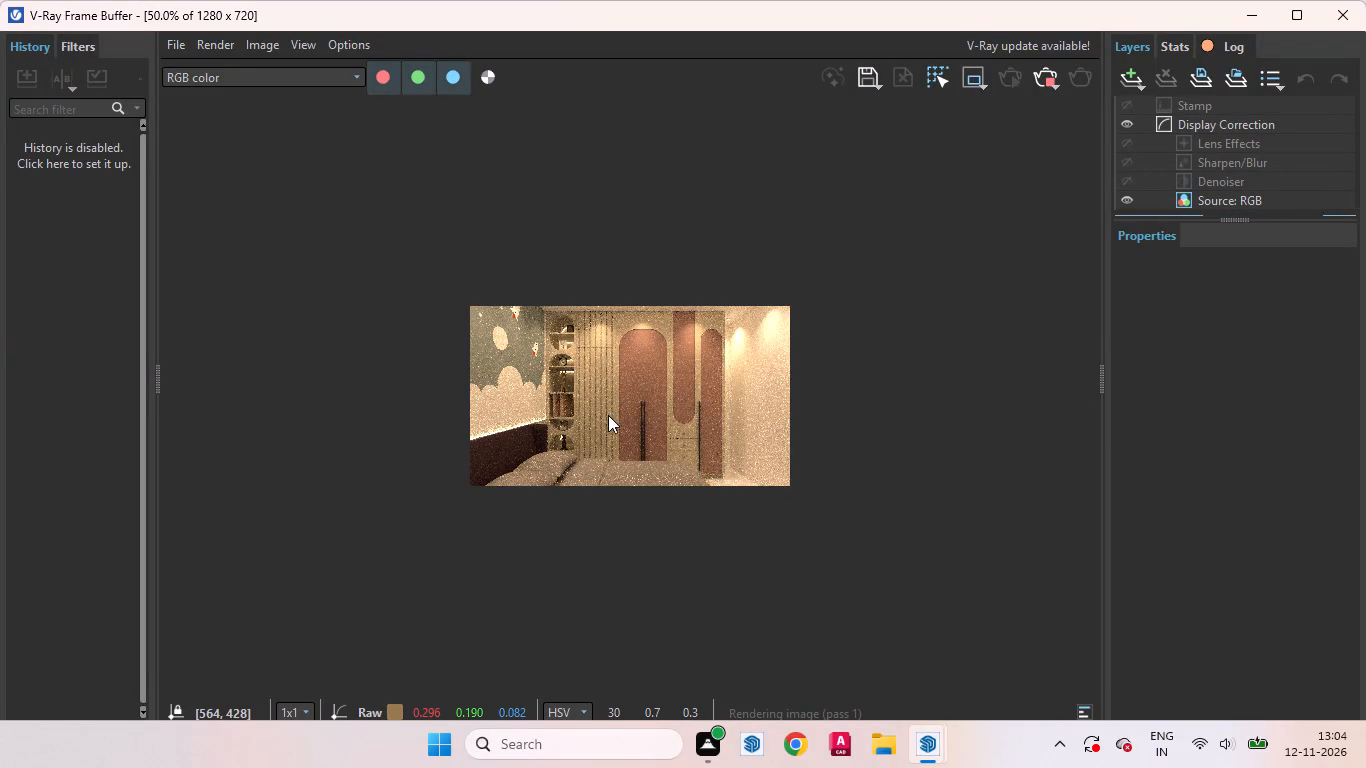
scroll(664, 424, down, 1)
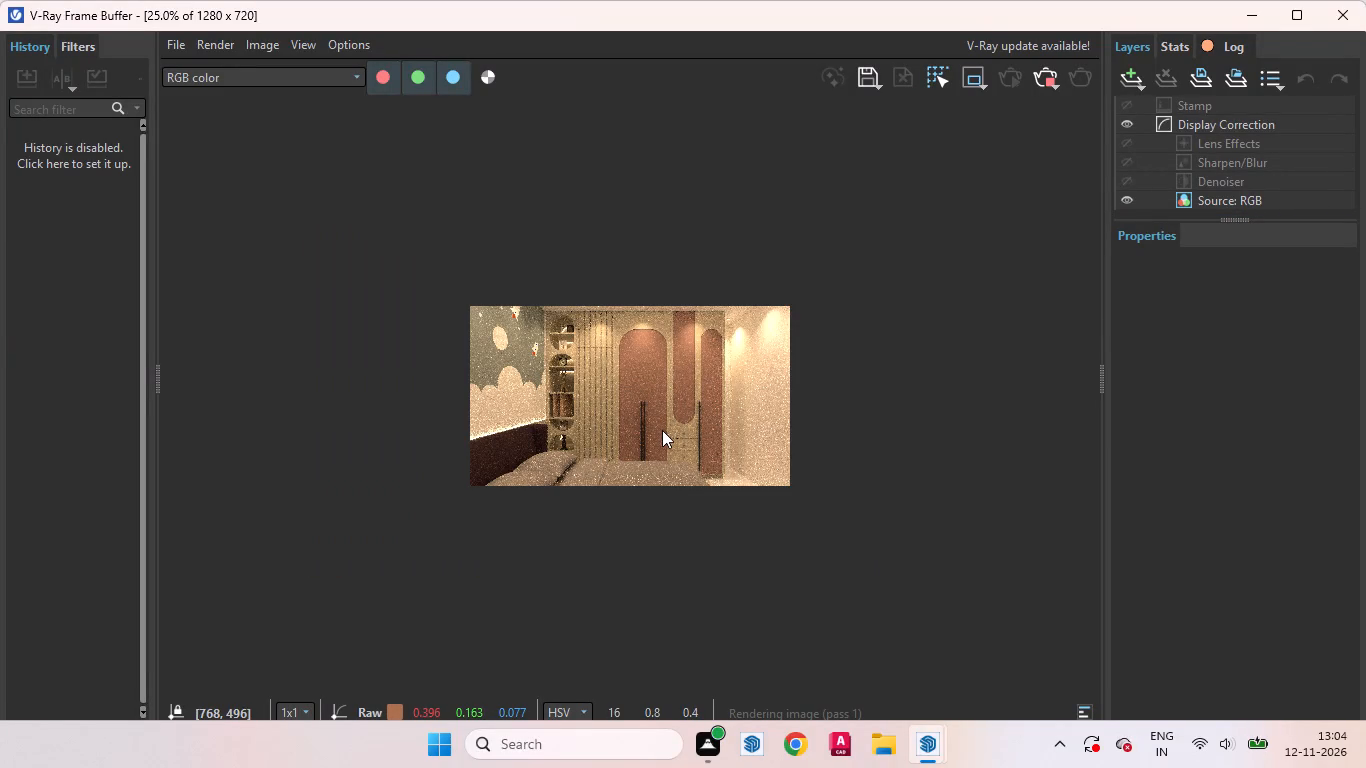
scroll(648, 434, up, 2)
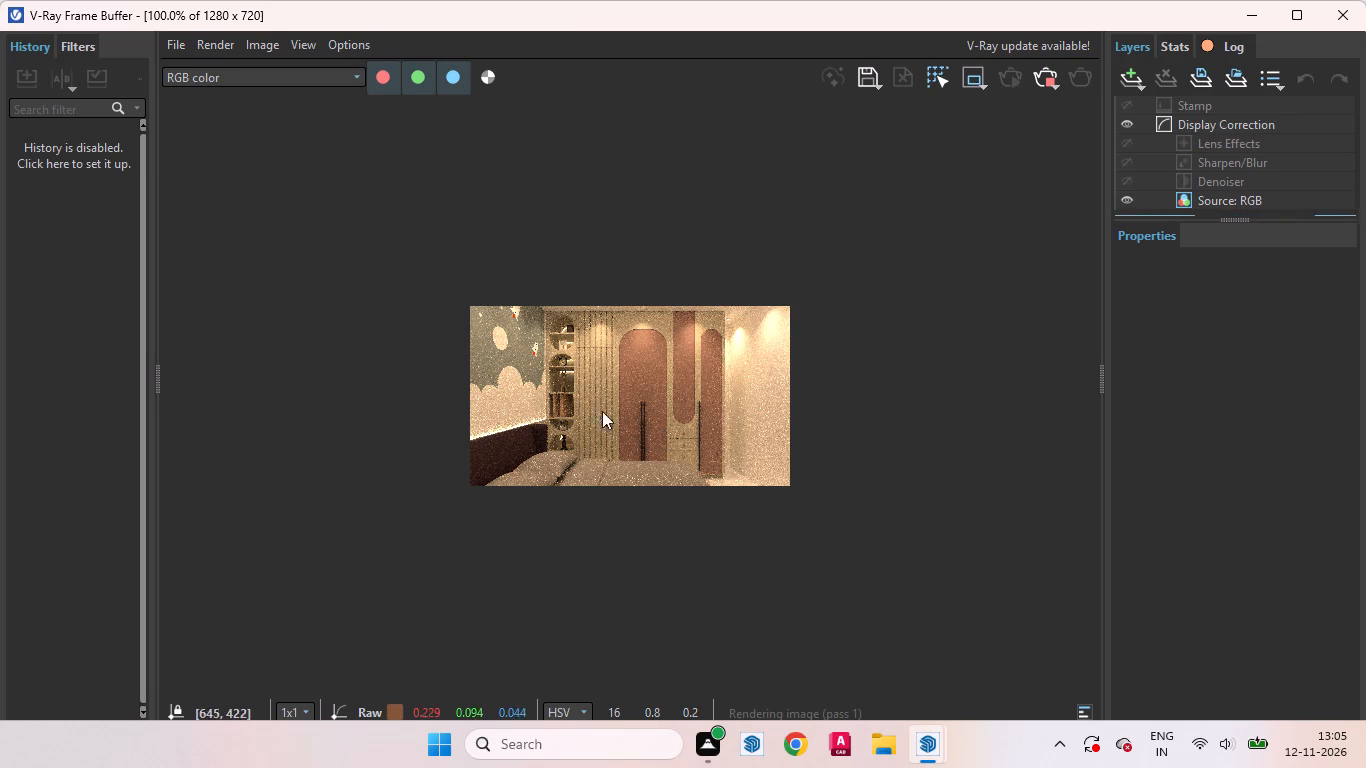
scroll(599, 389, up, 1)
scroll(599, 418, down, 1)
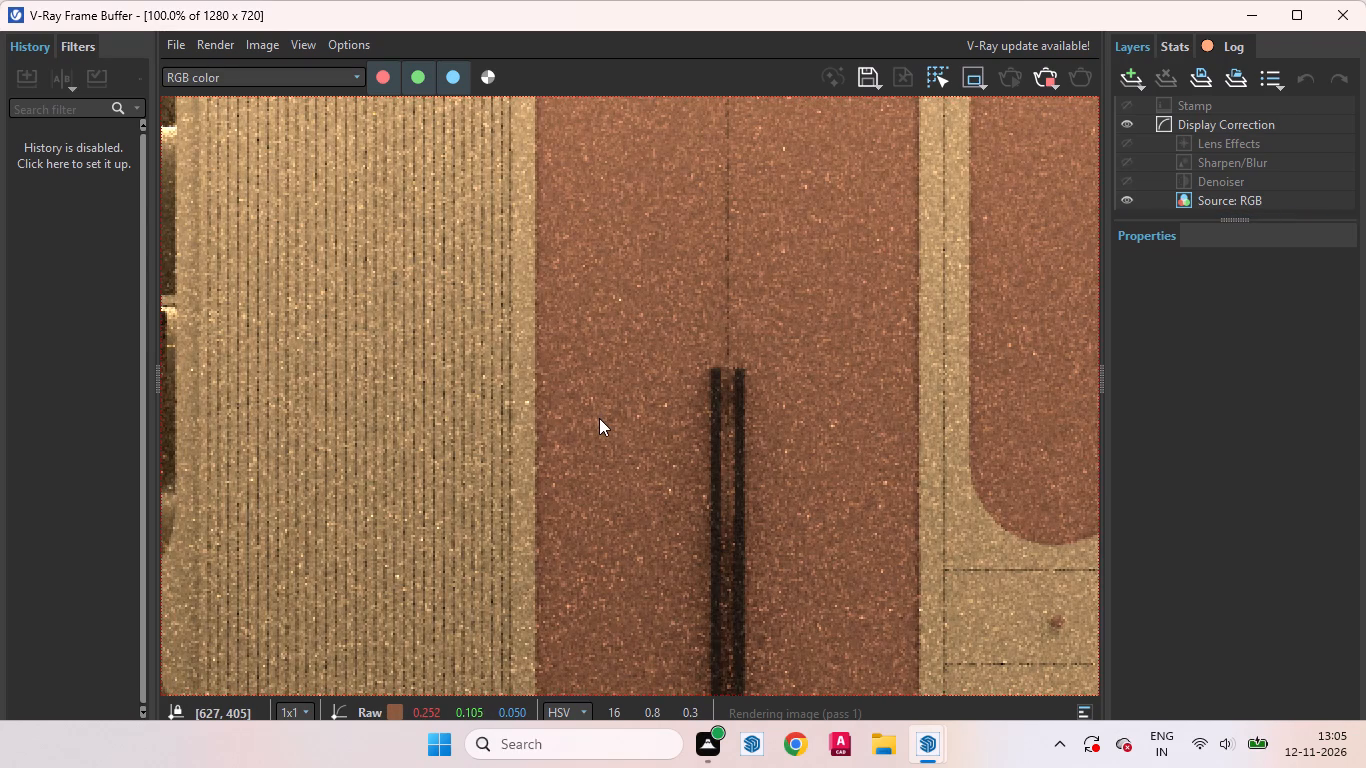
scroll(589, 416, down, 1)
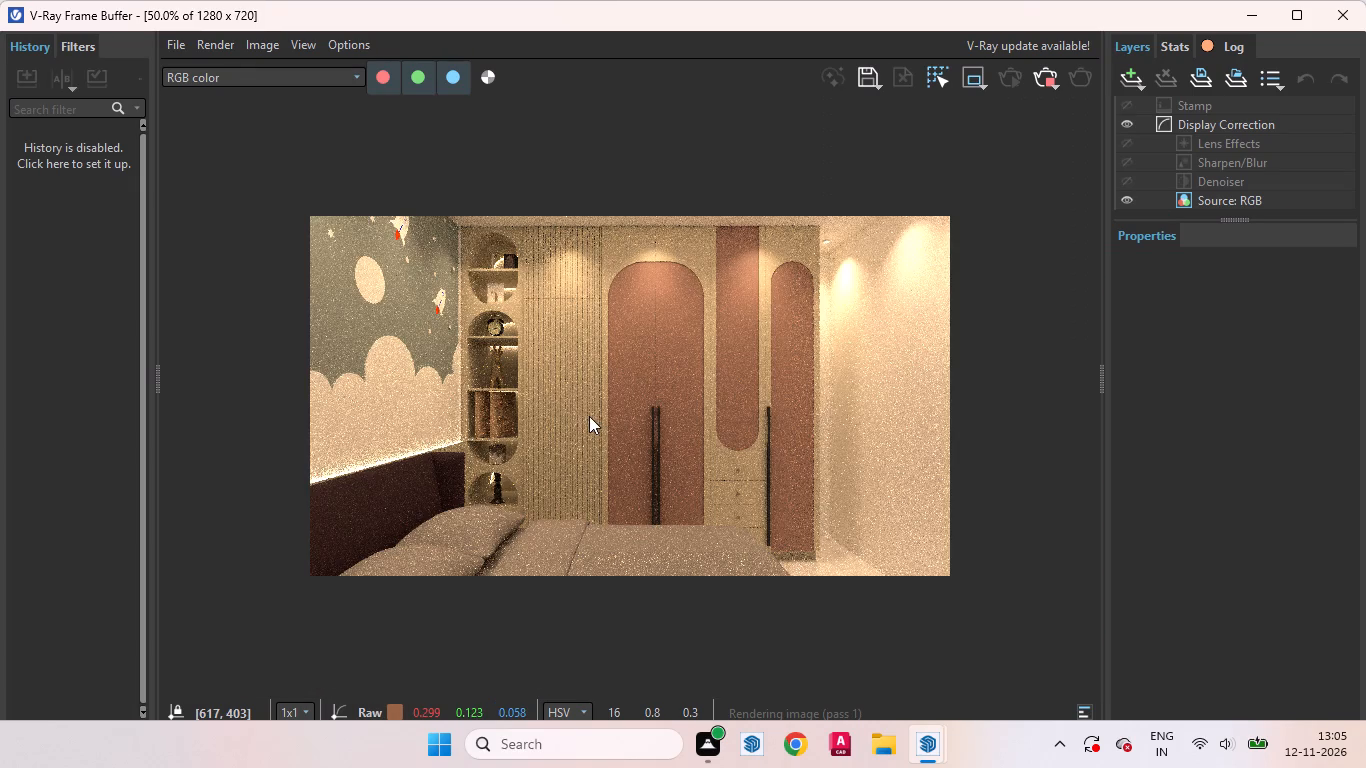
scroll(765, 402, up, 3)
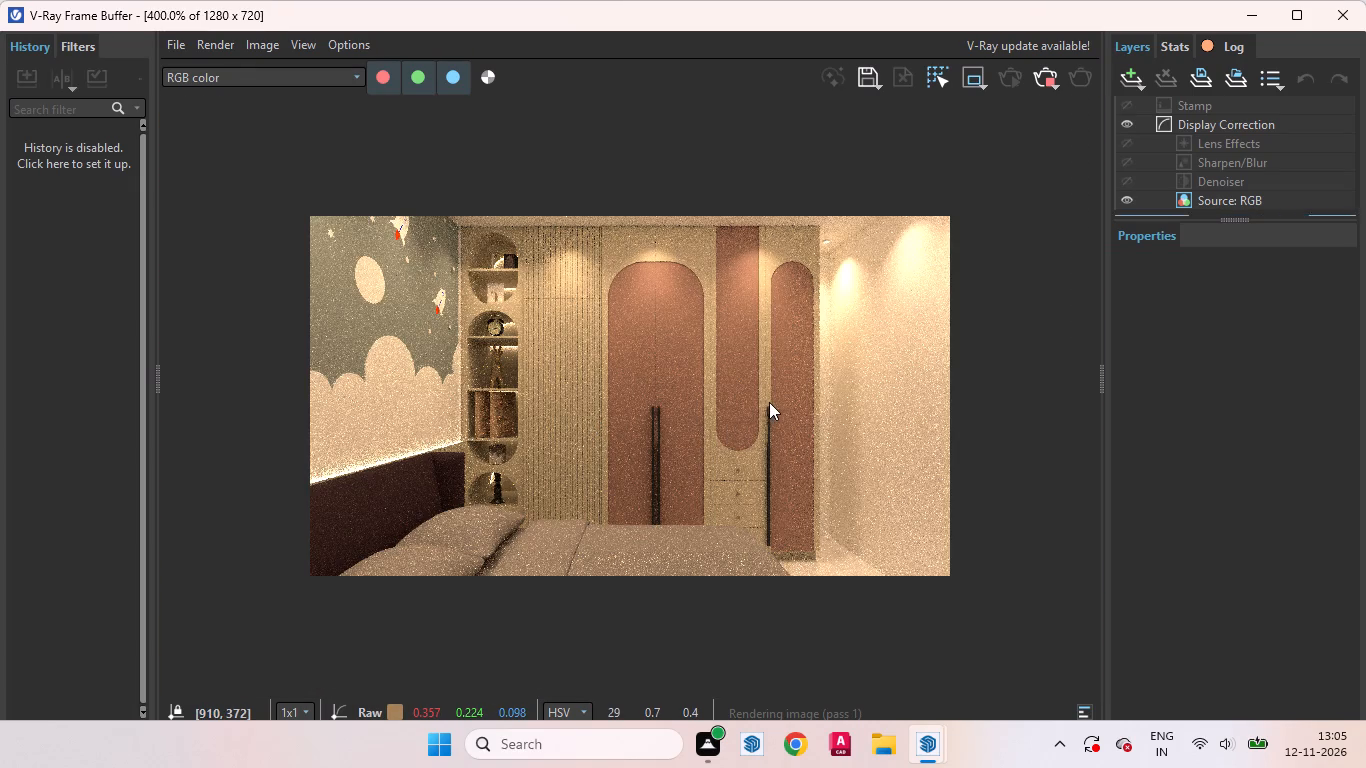
scroll(768, 413, down, 1)
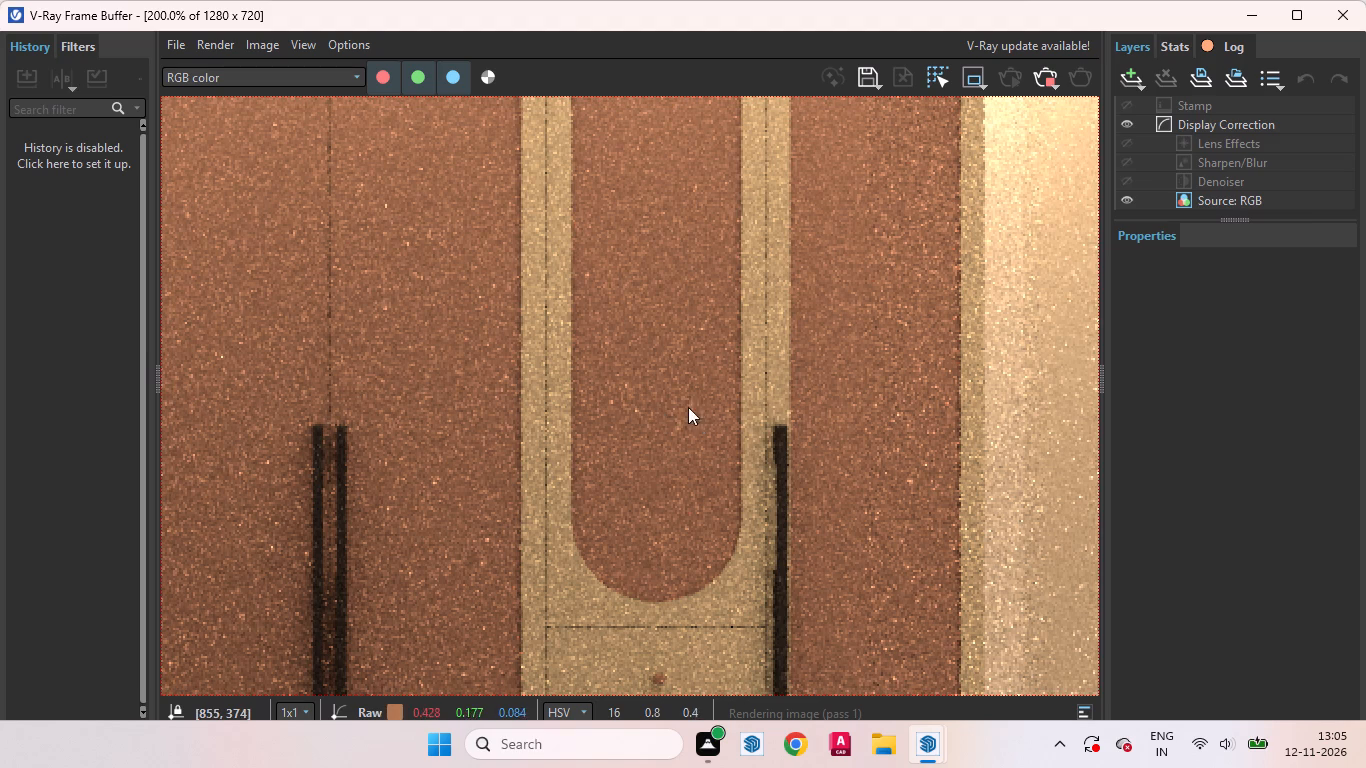
scroll(672, 401, down, 2)
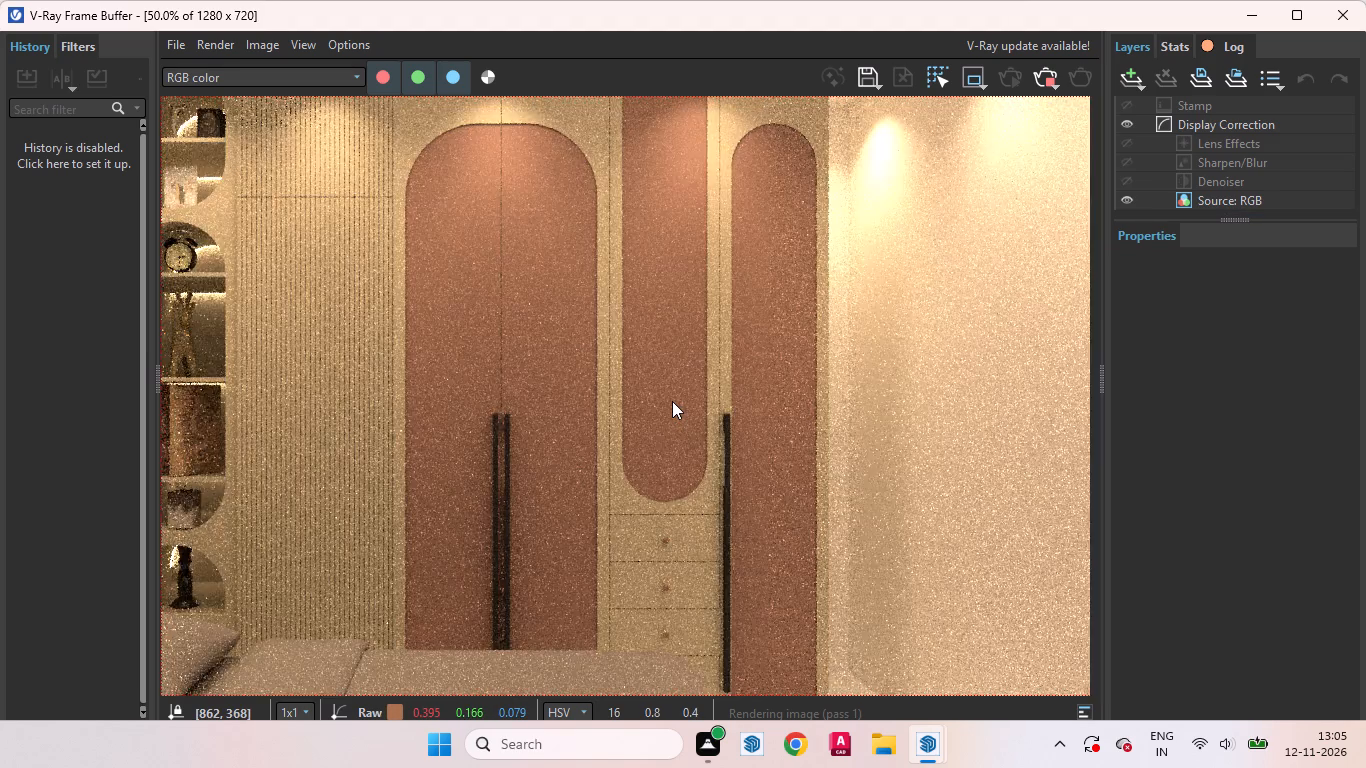
scroll(588, 437, up, 1)
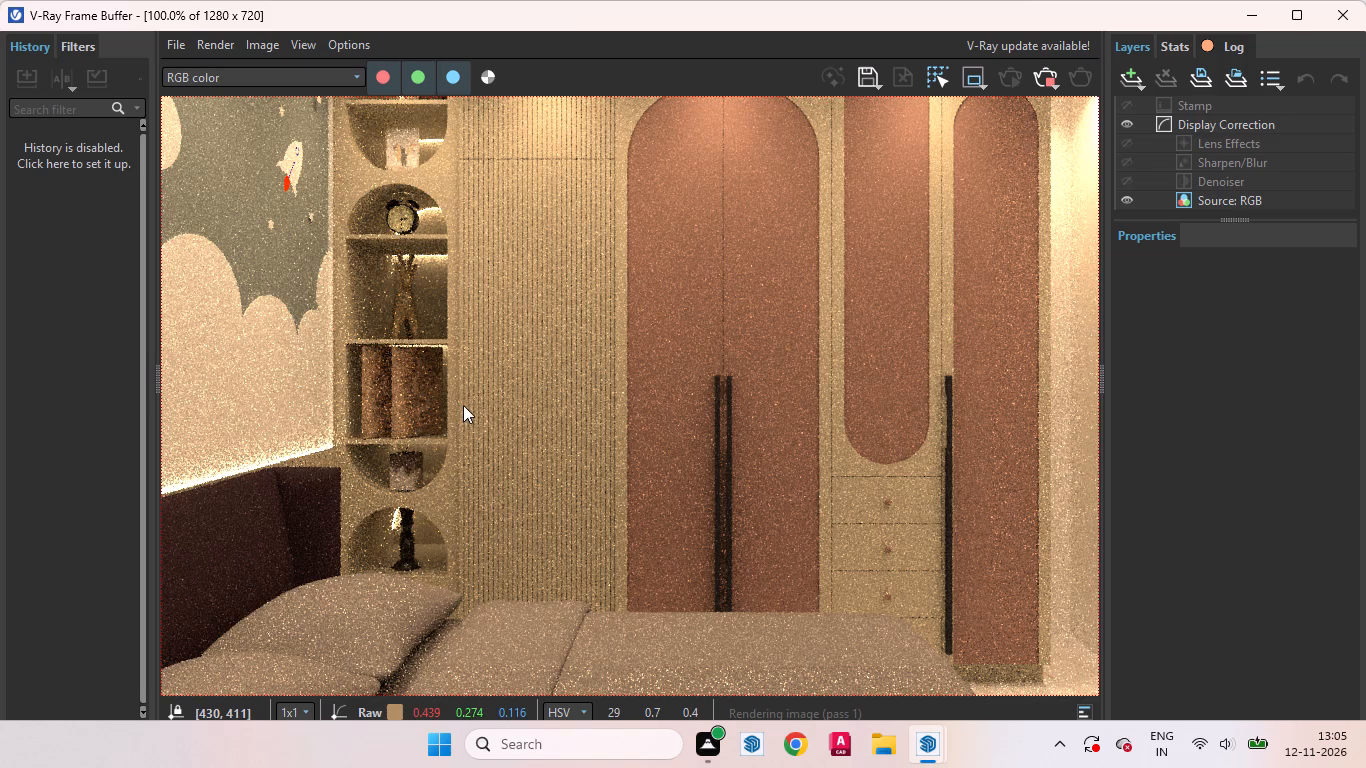
scroll(463, 406, down, 1)
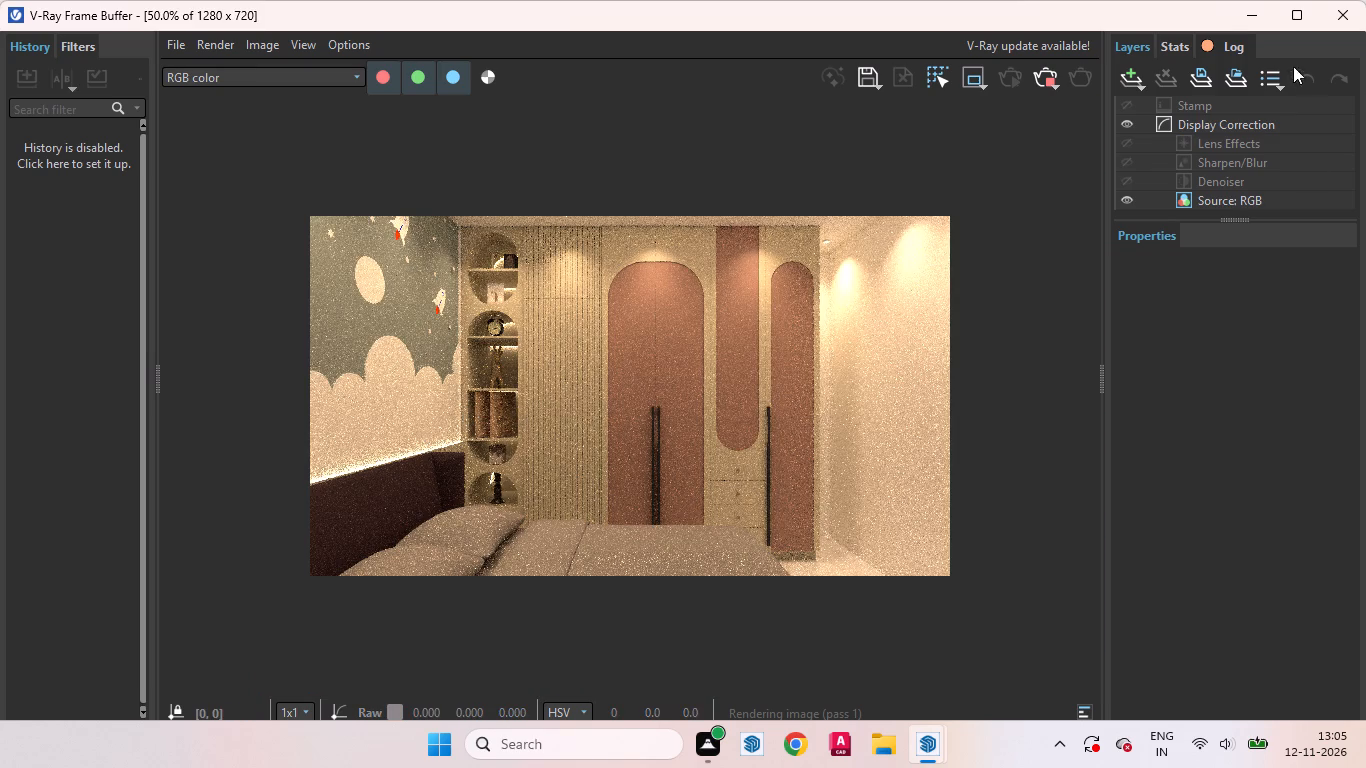
click(1247, 15)
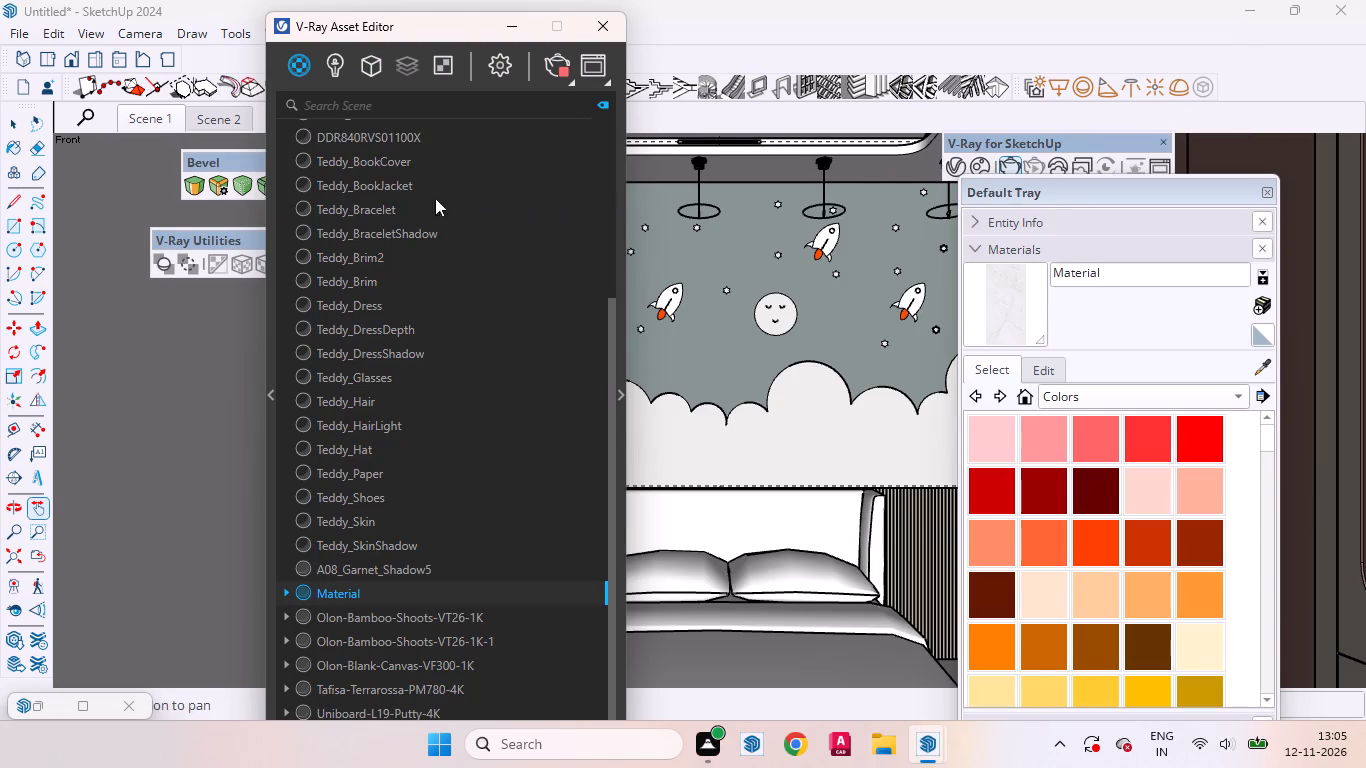
Inspect the slatted panel beside the headboard up close and return to the Scene 1 view.
click(10, 123)
click(205, 114)
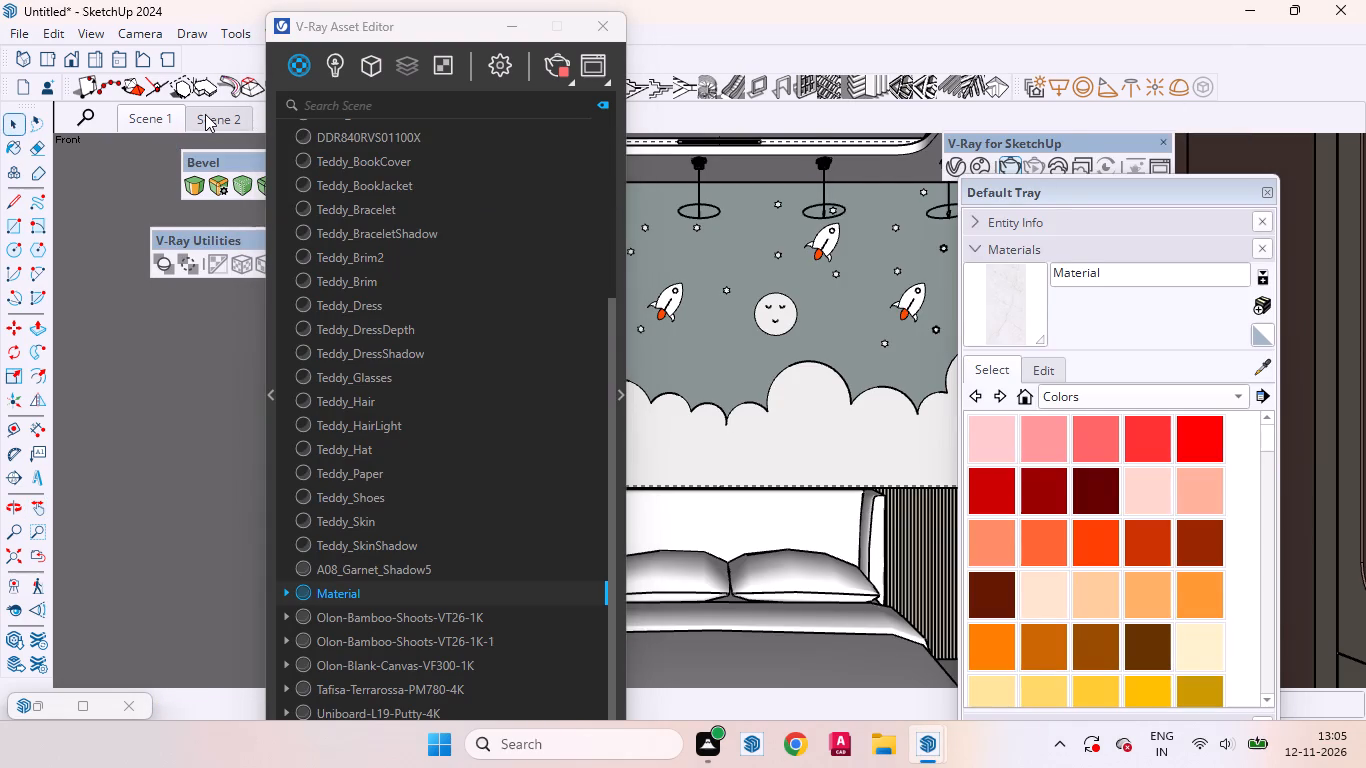
click(143, 117)
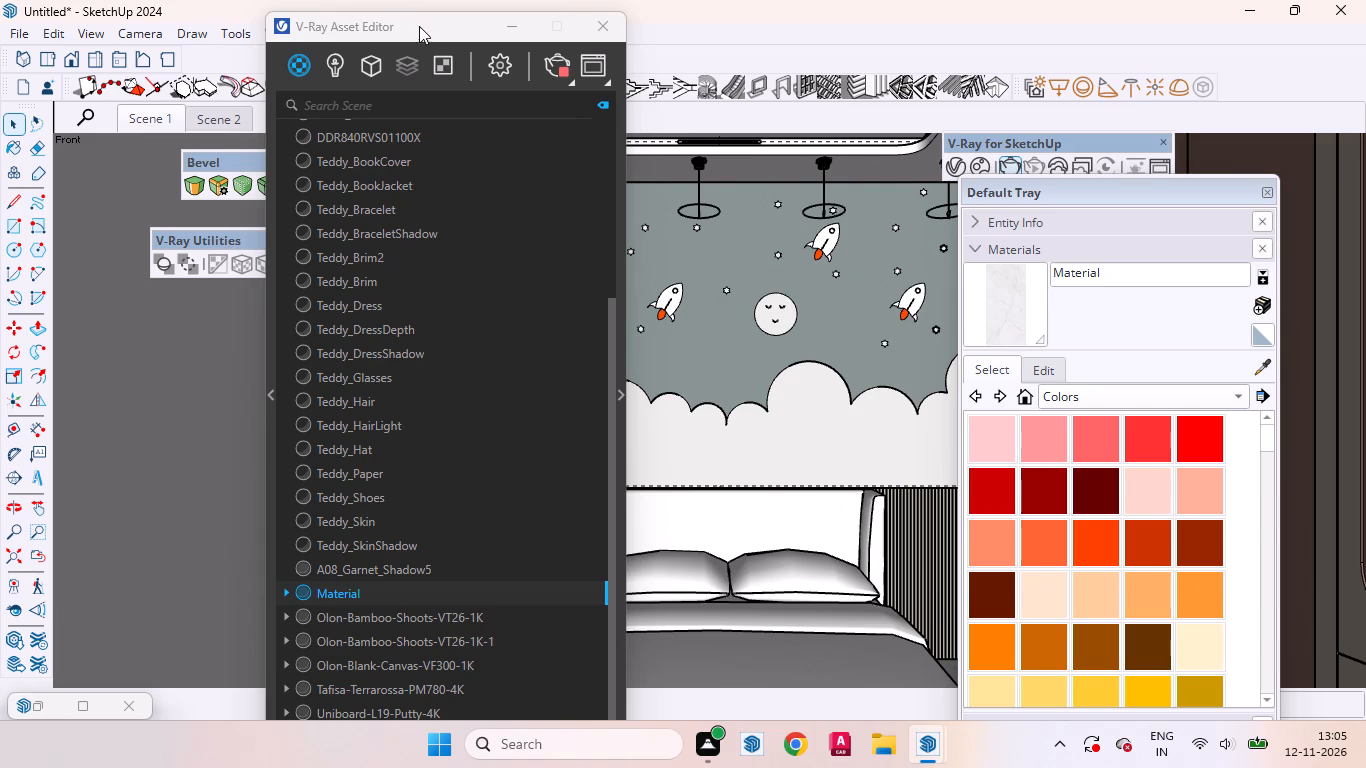
drag(418, 27, 102, 173)
scroll(516, 545, up, 14)
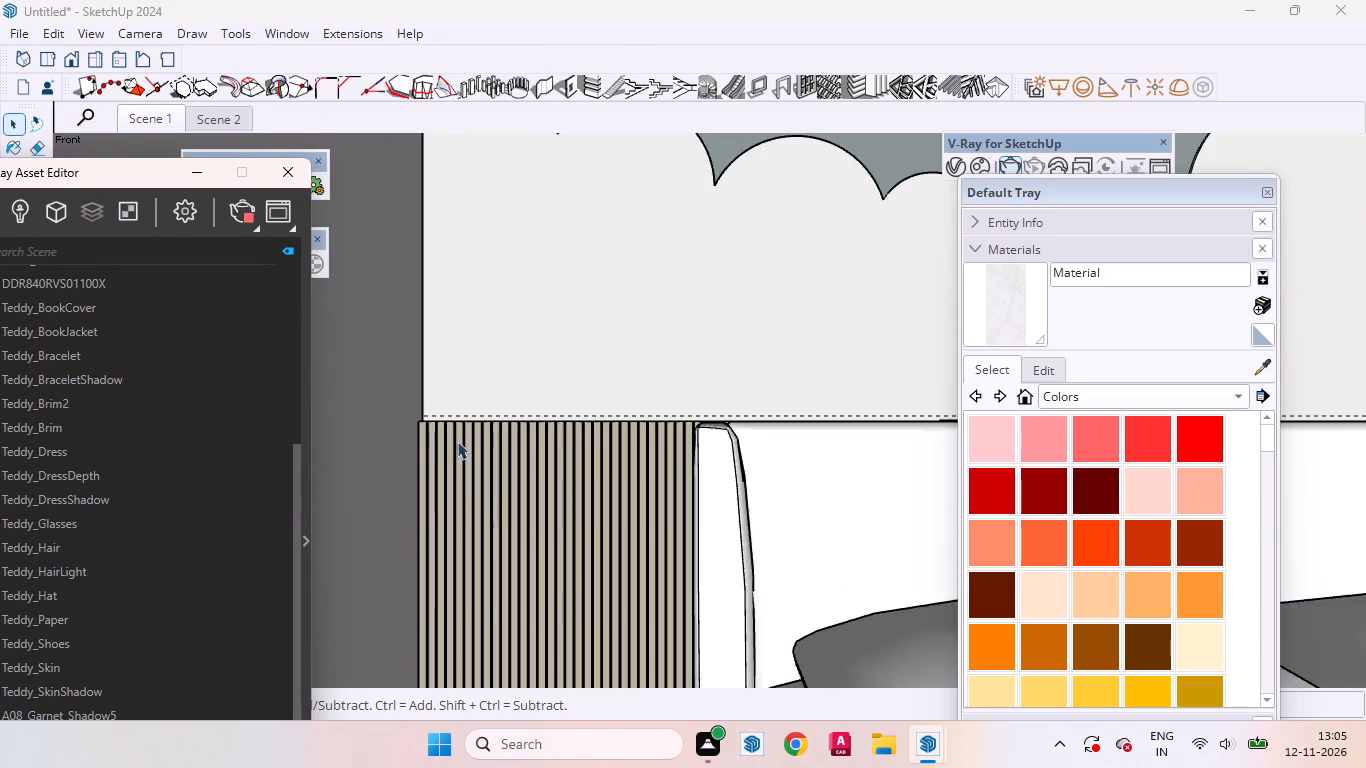
scroll(457, 441, up, 13)
middle_drag(495, 414, 552, 472)
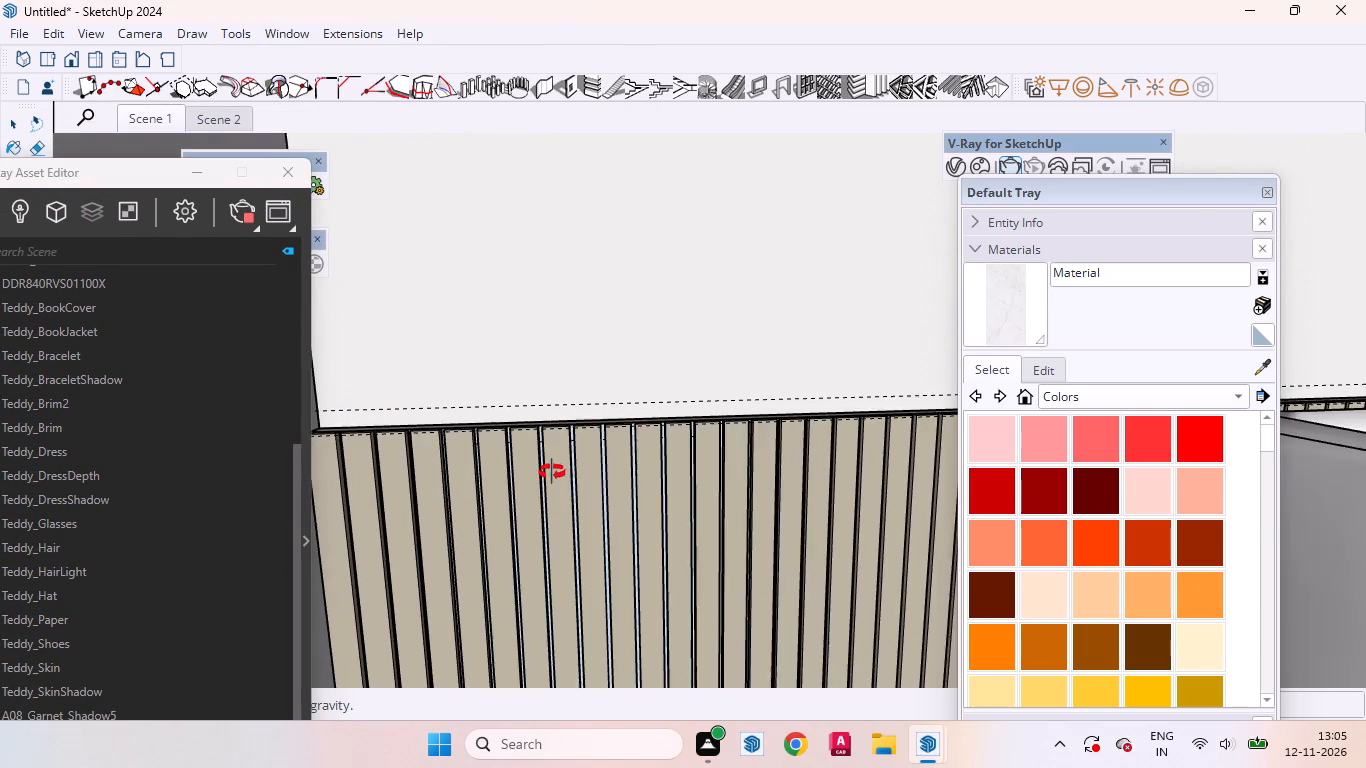
middle_drag(552, 472, 547, 468)
click(155, 119)
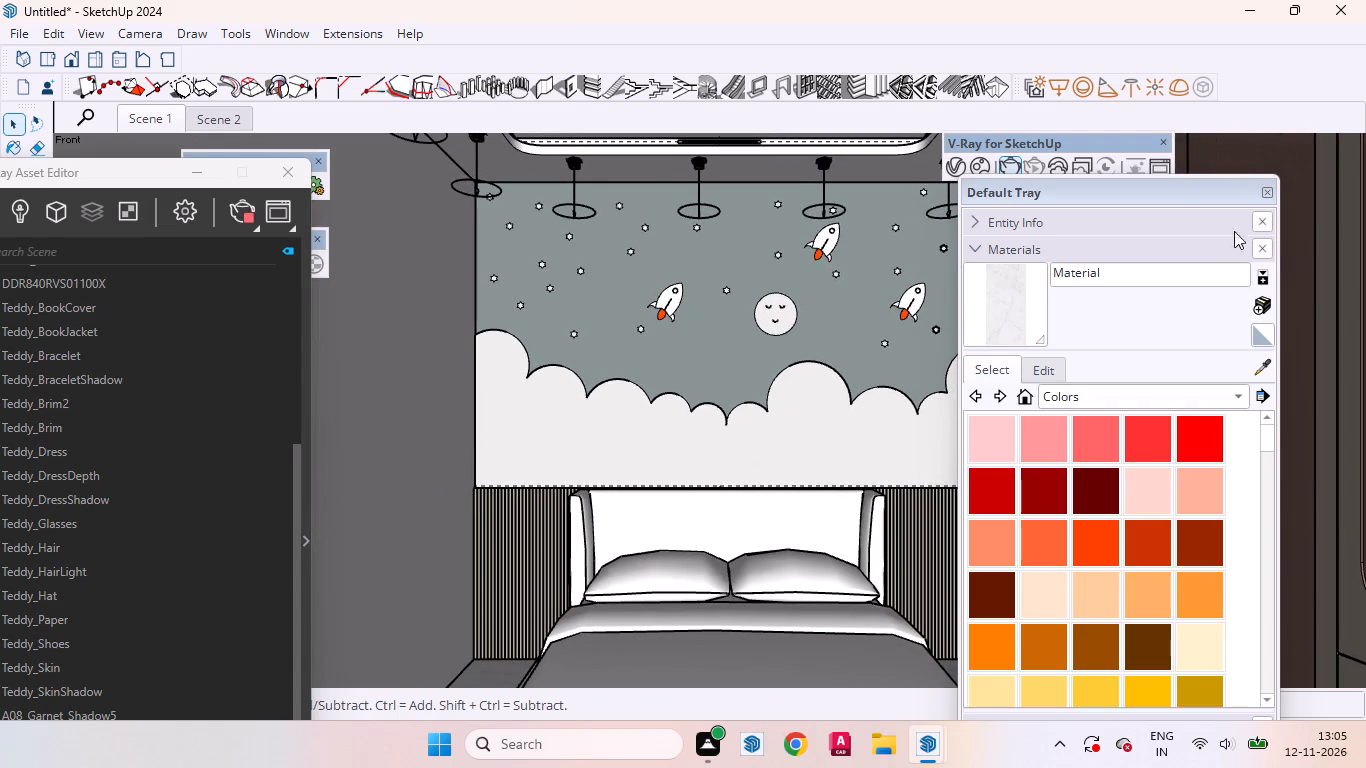
Clear the view of the bed wall by moving the Default Tray aside and minimising the V-Ray Asset Editor, keeping the Scene 1 view.
drag(1173, 197, 537, 495)
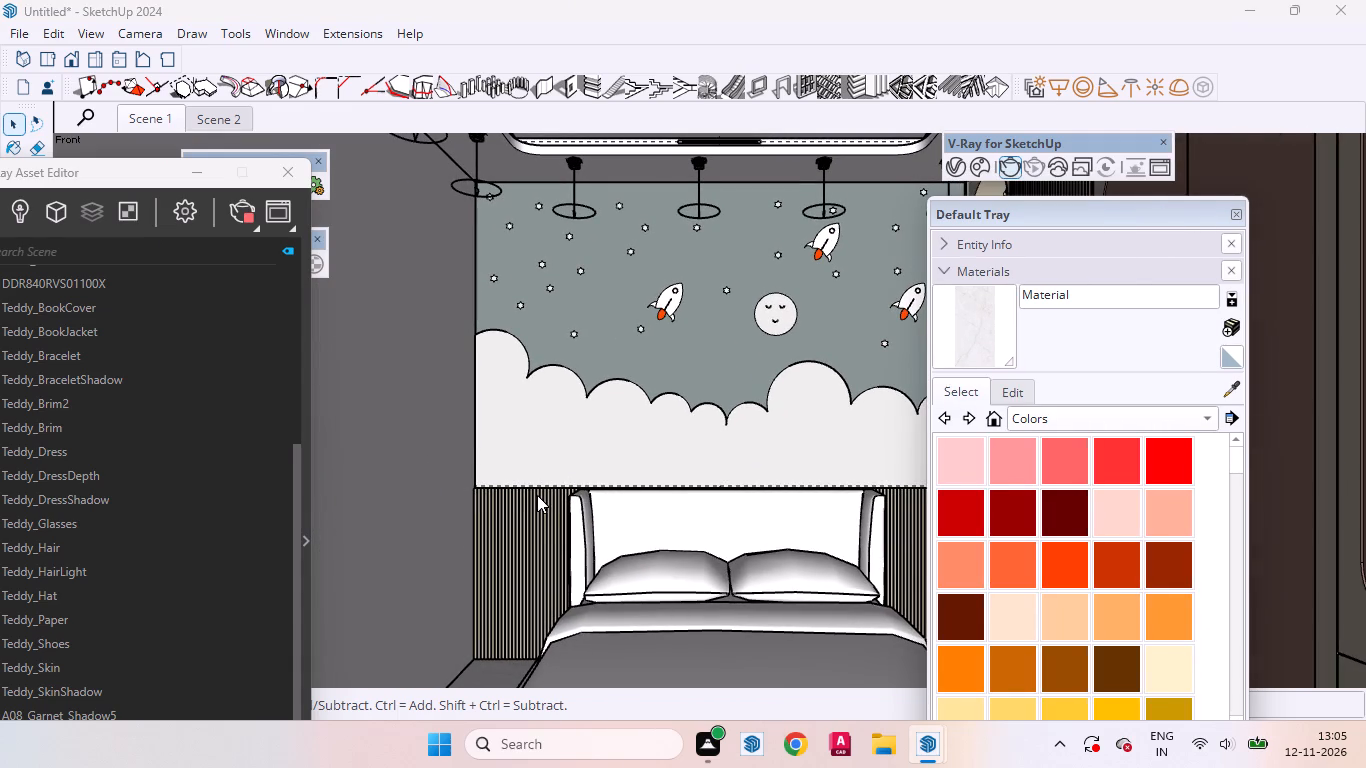
drag(537, 495, 529, 498)
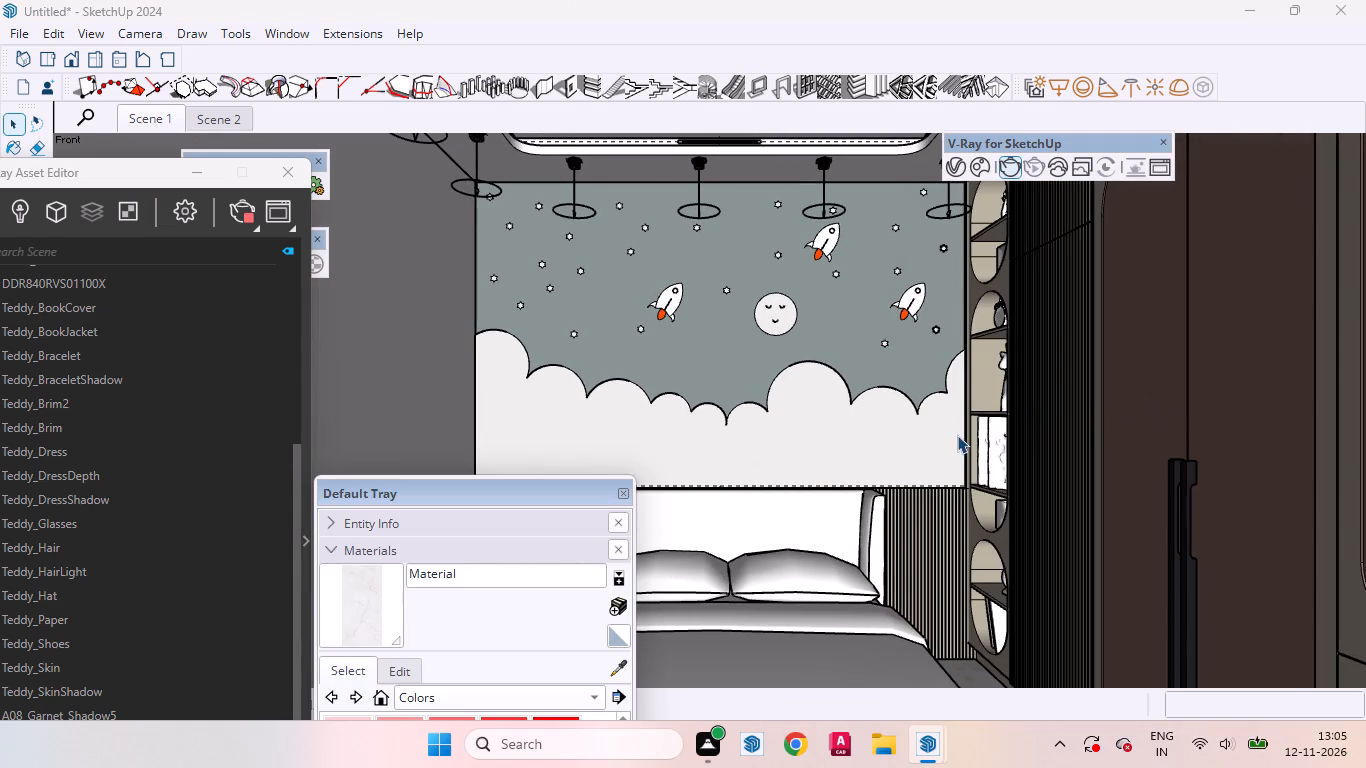
drag(540, 488, 1173, 194)
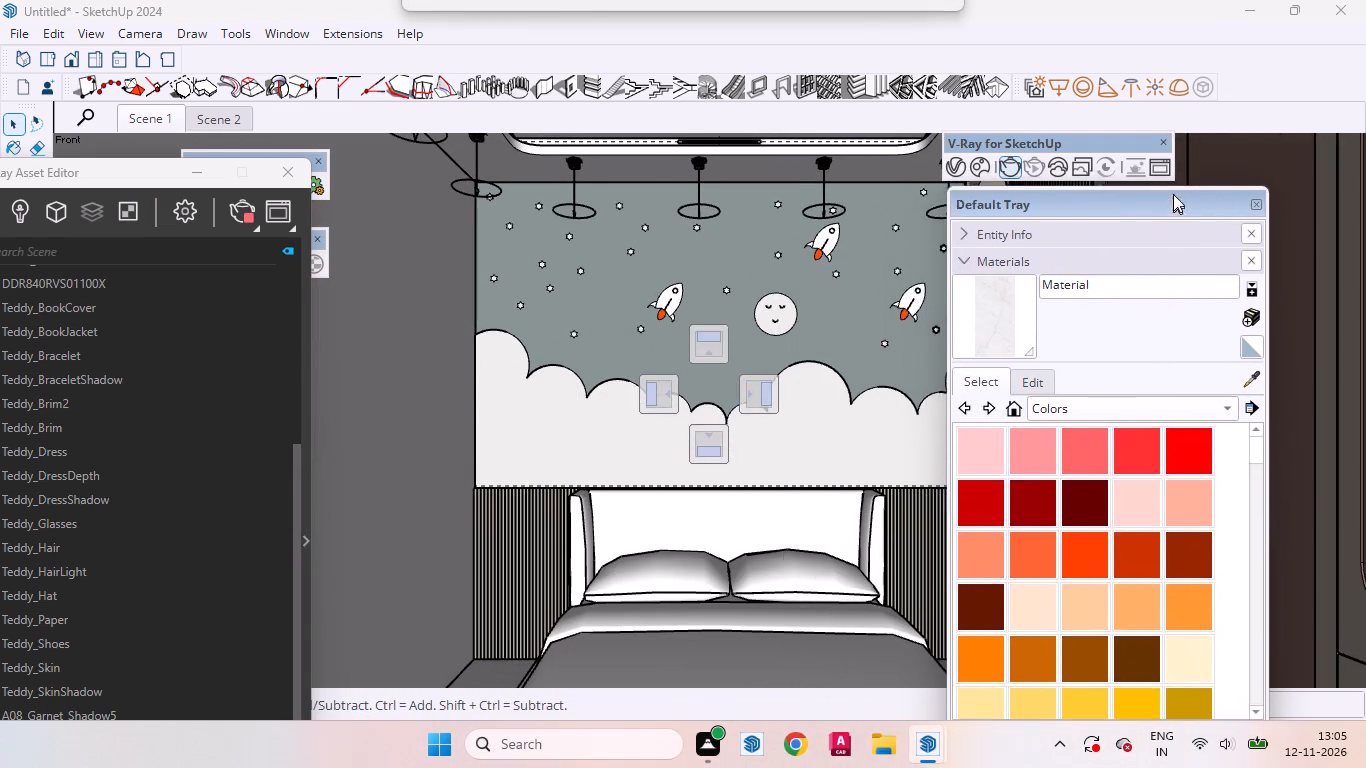
drag(1173, 194, 1230, 180)
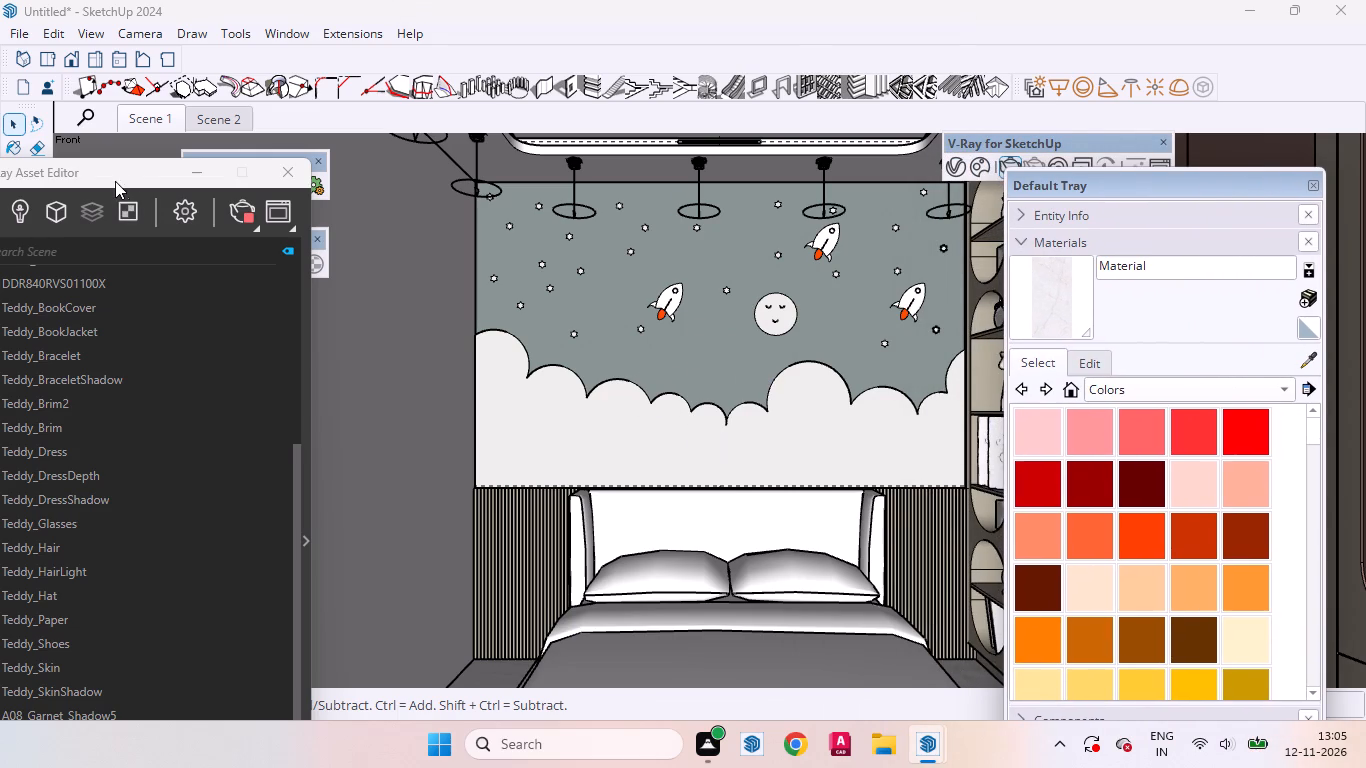
drag(113, 177, 837, 69)
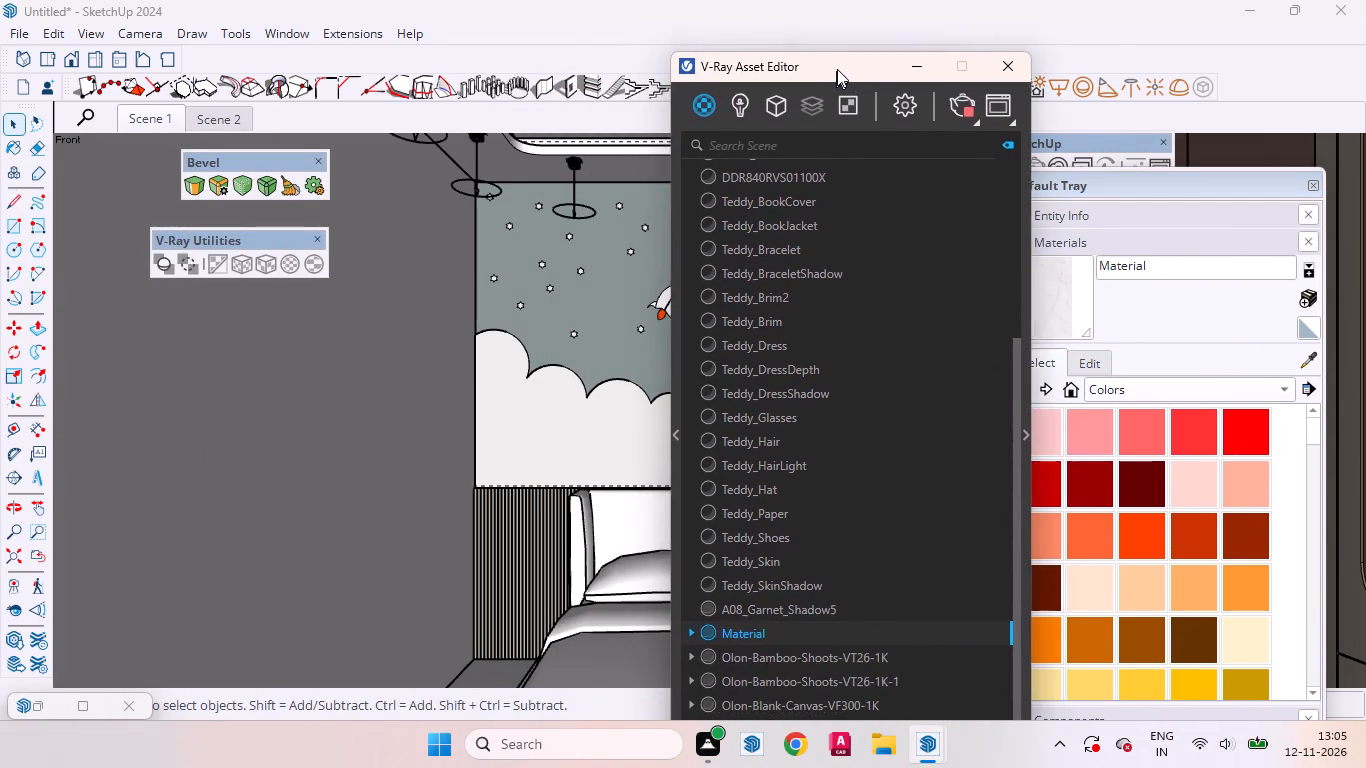
drag(837, 69, 857, 42)
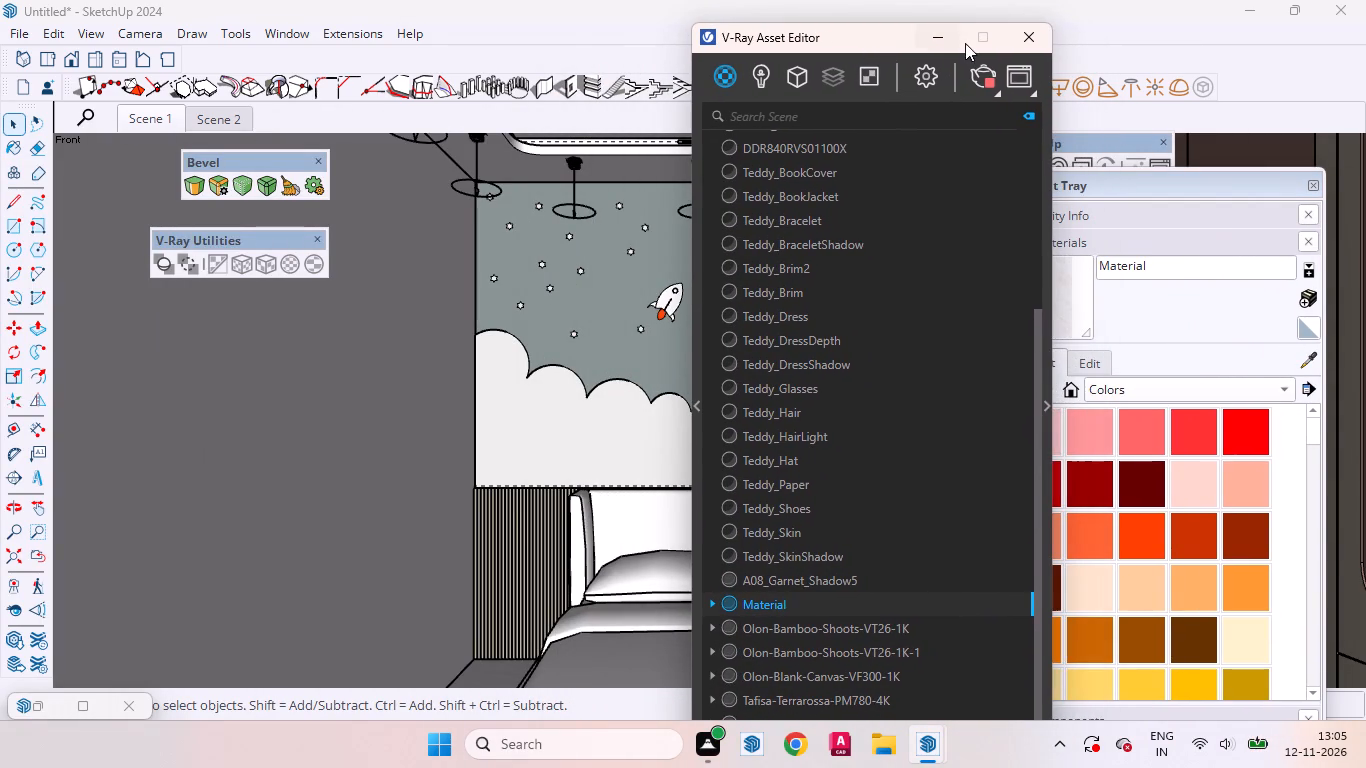
click(937, 42)
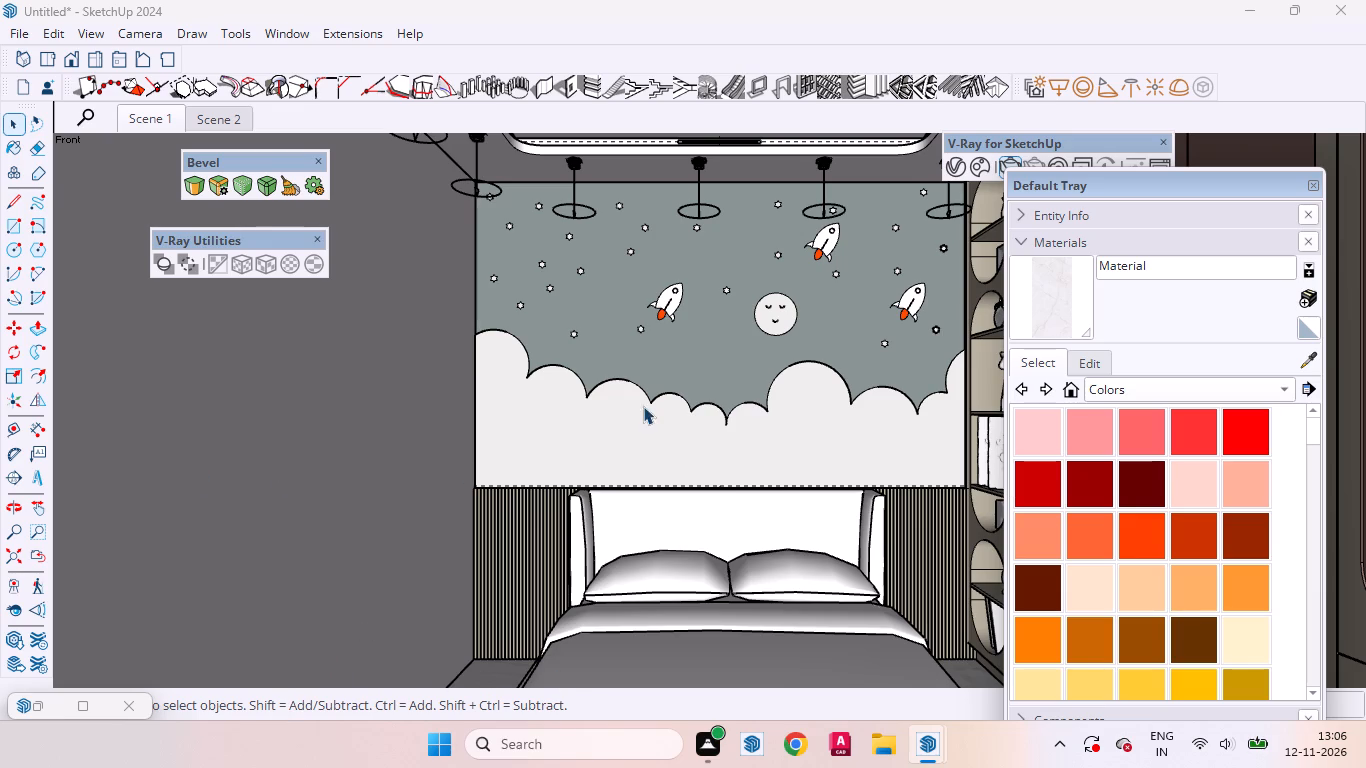
scroll(635, 421, down, 3)
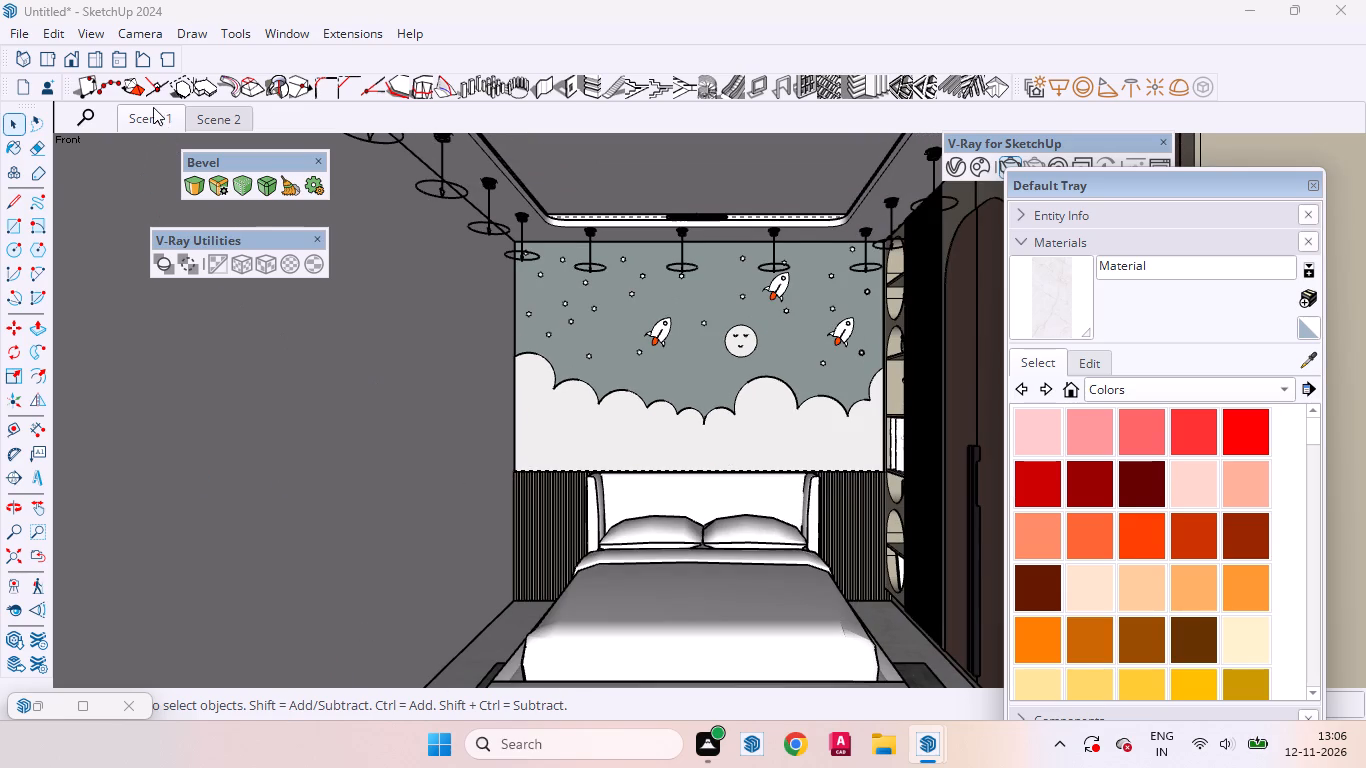
click(152, 106)
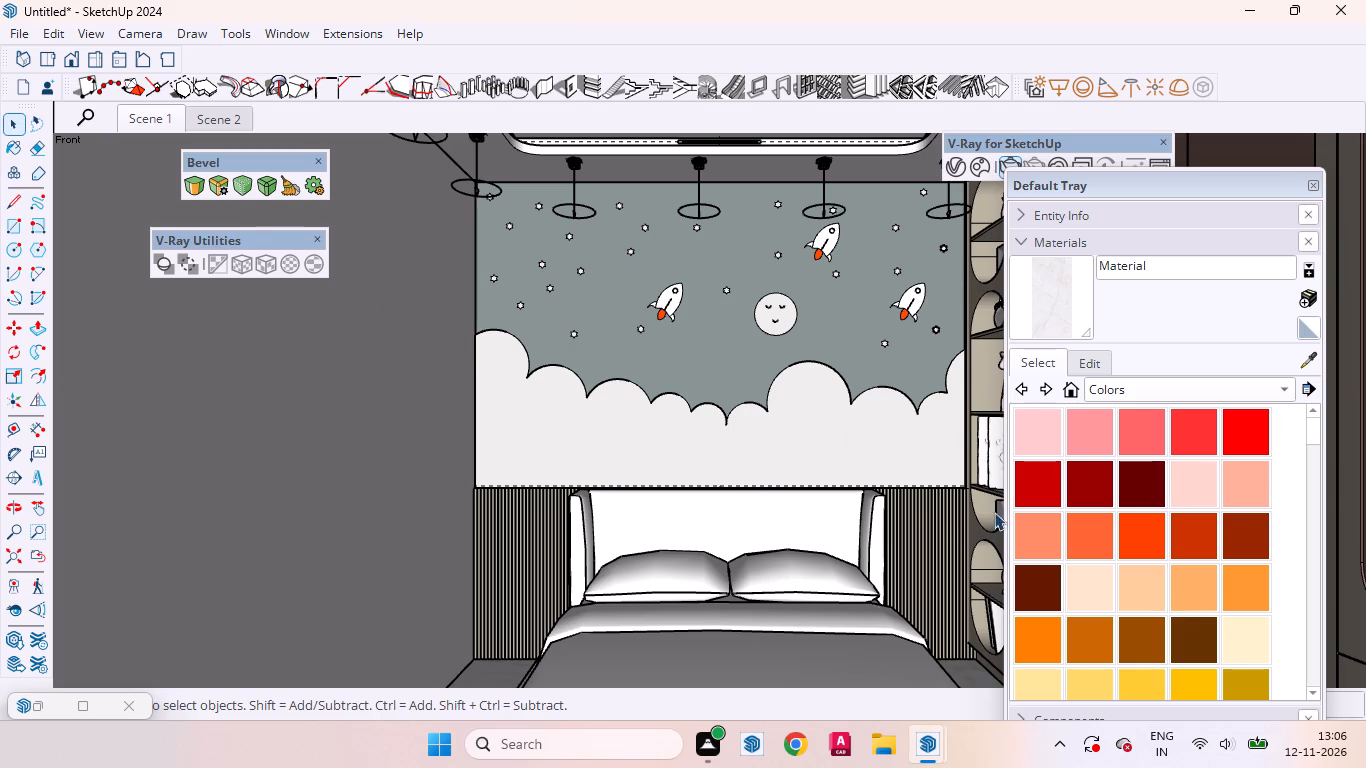
Set the color temperature of Mesh Light#1 to 3000 K in the V-Ray lights list.
click(955, 166)
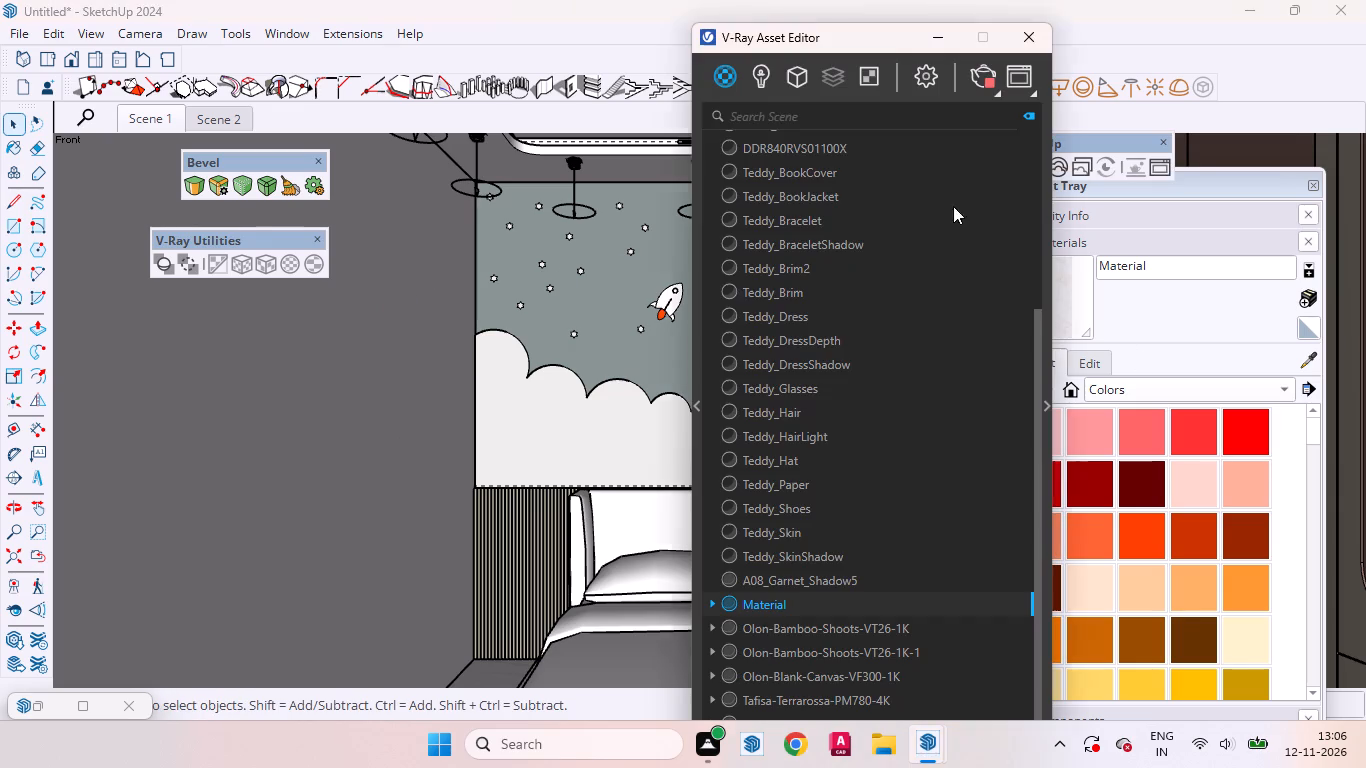
click(762, 77)
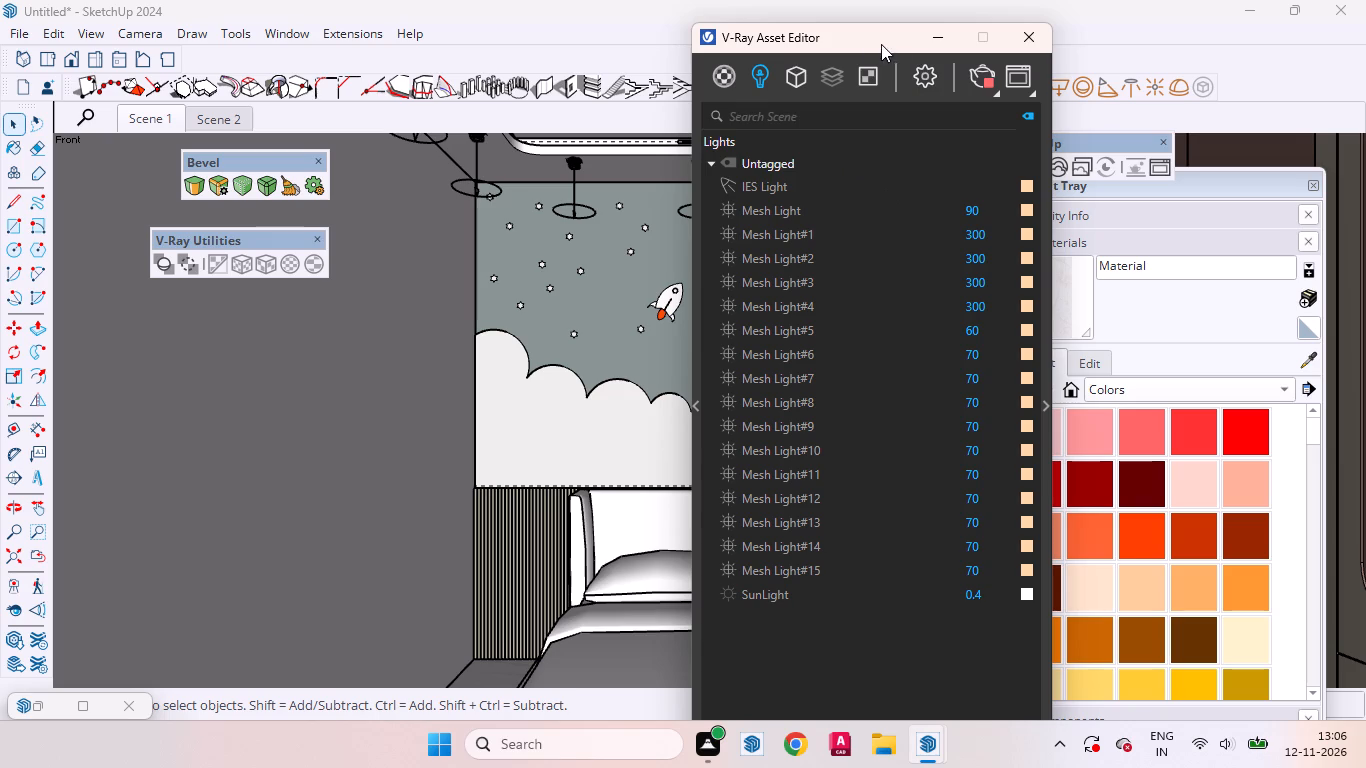
drag(869, 40, 509, 110)
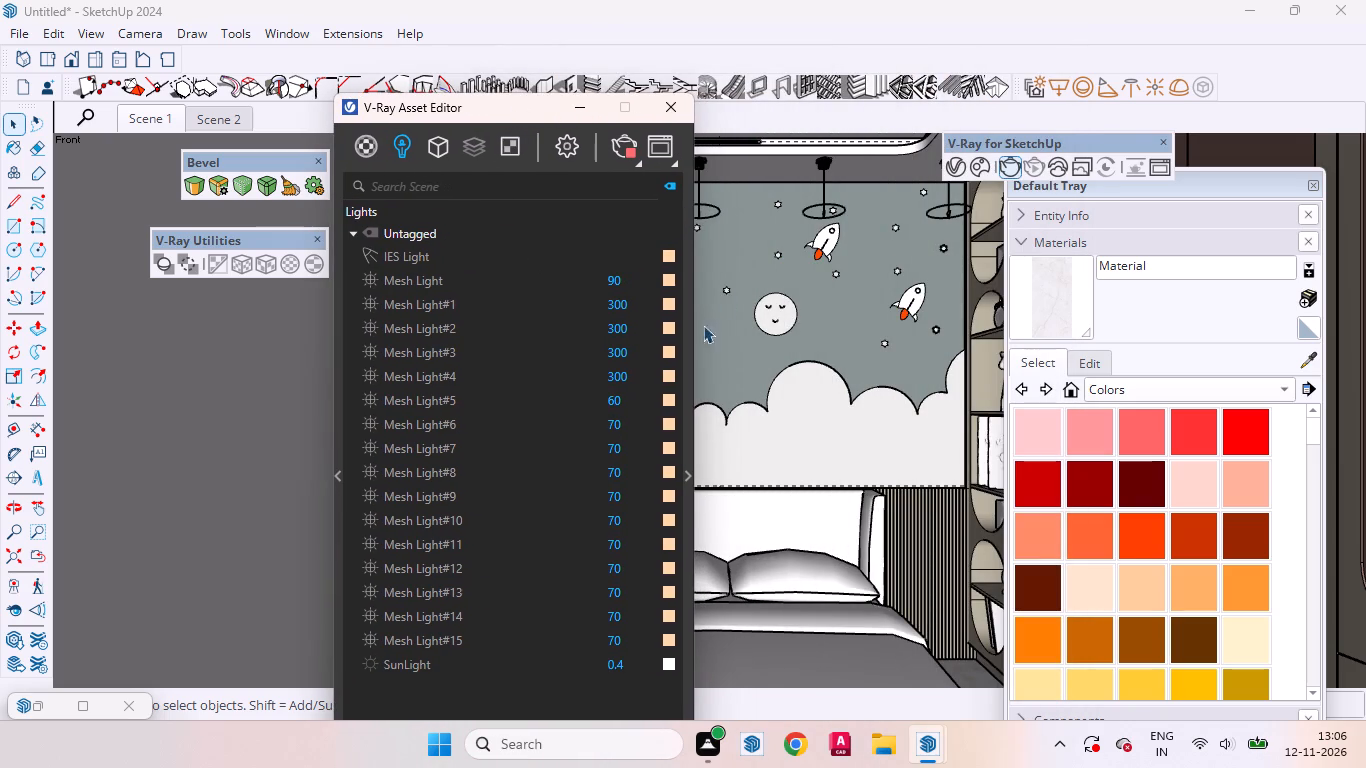
click(668, 308)
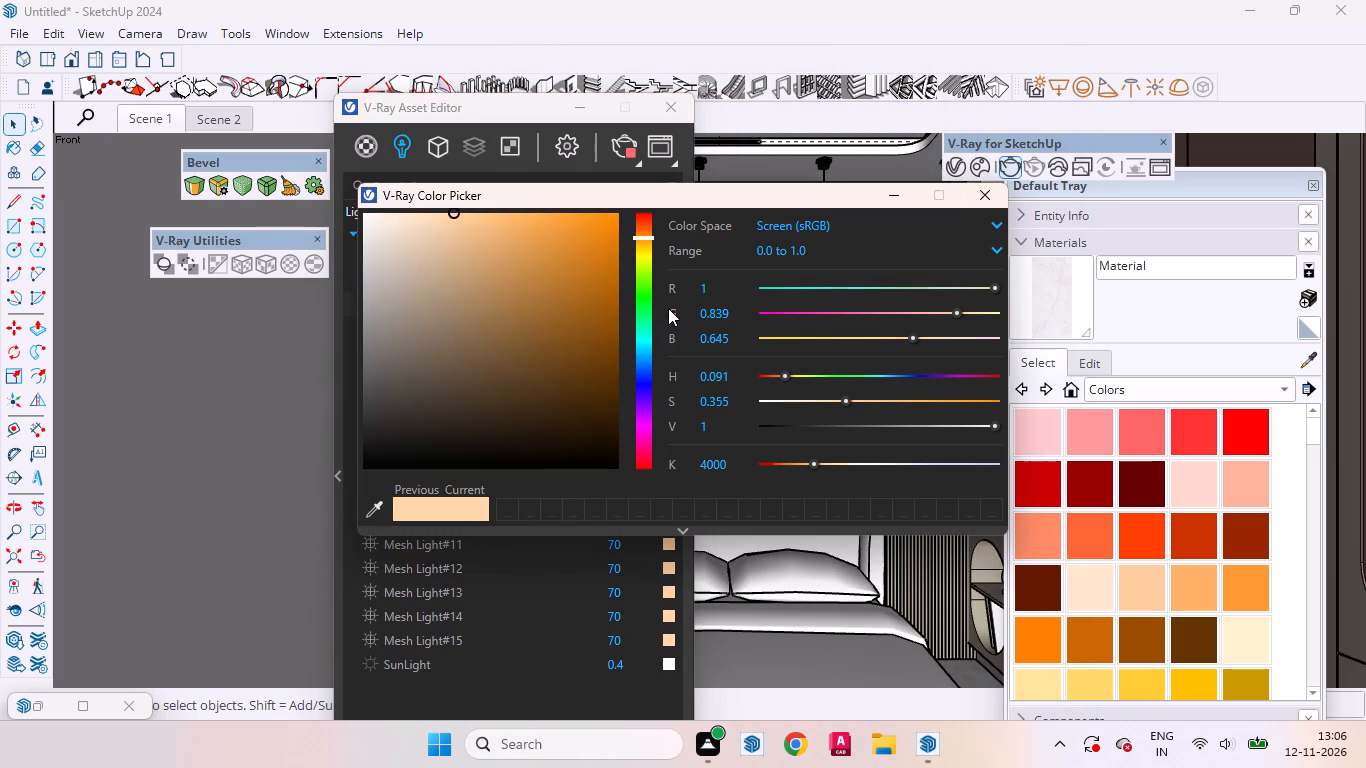
click(707, 466)
key(BackSpace)
key(3)
key(Return)
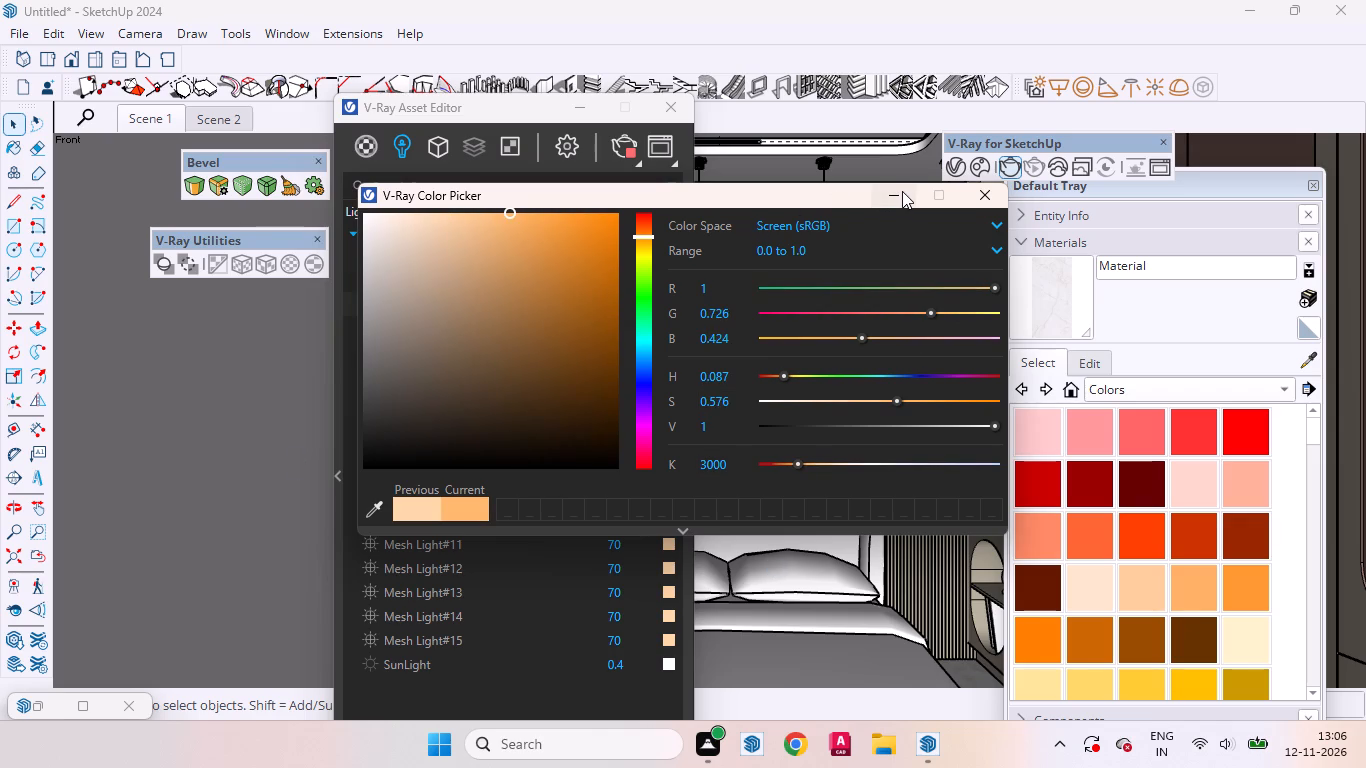
click(982, 196)
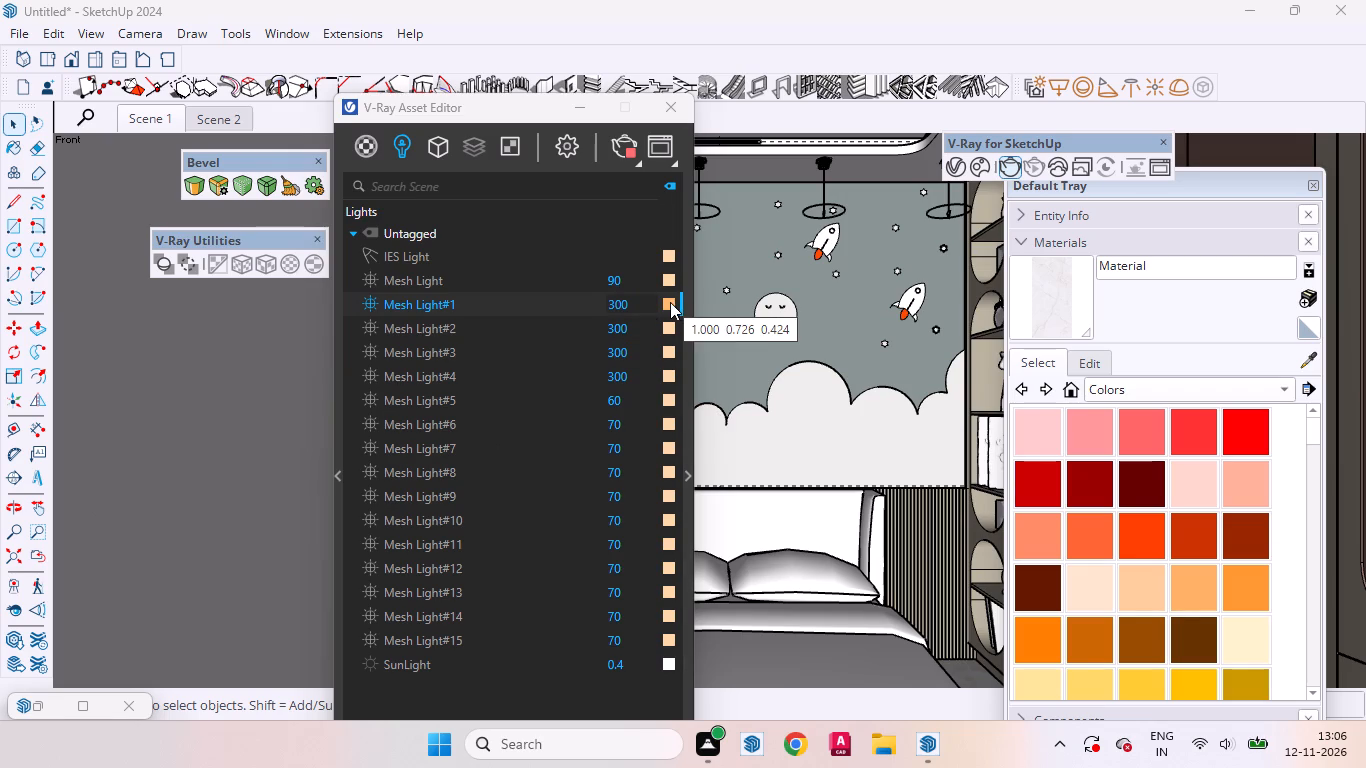
Copy the color of Mesh Light#1 to Mesh Light#2, Mesh Light#3 and Mesh Light#4.
drag(670, 302, 669, 327)
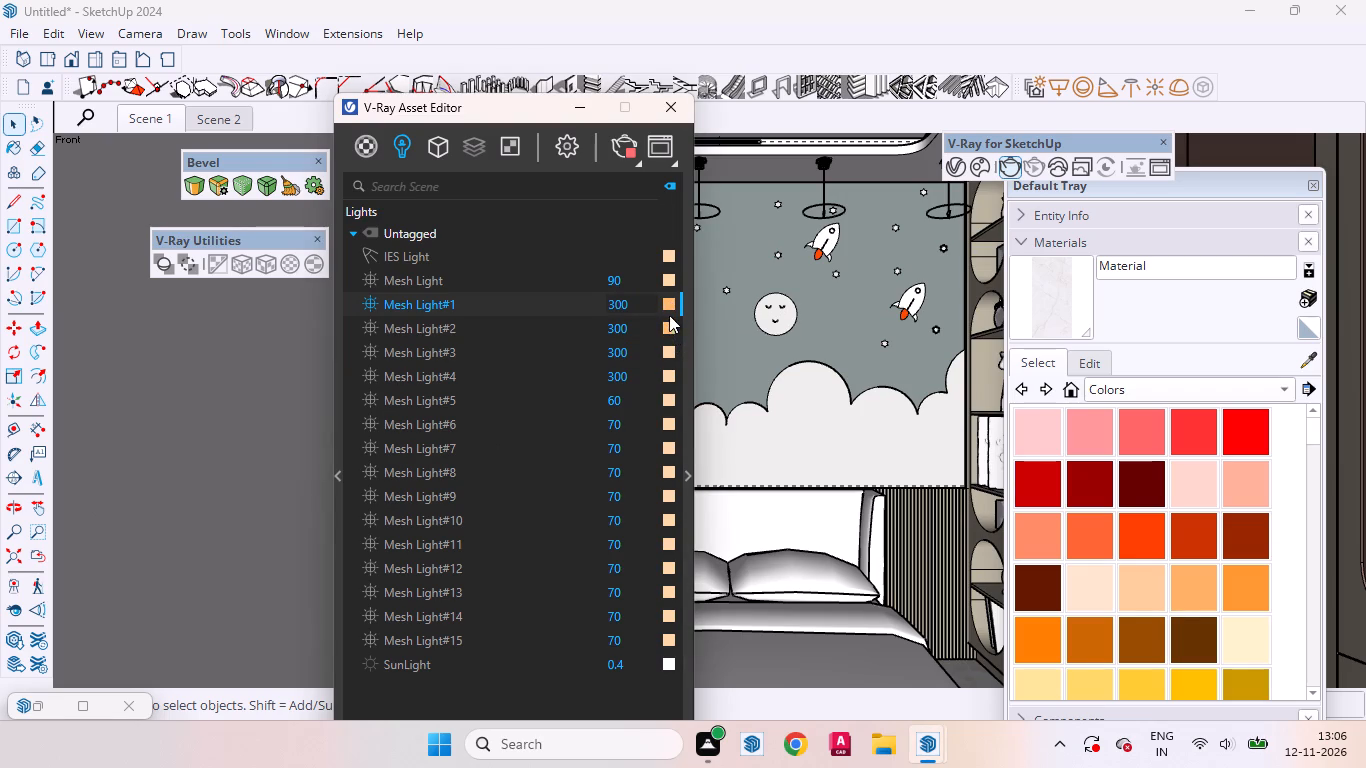
drag(669, 303, 671, 353)
drag(671, 353, 673, 376)
Move the V-Ray Asset Editor down to uncover the ceiling and the upper part of the bed wall.
drag(673, 376, 672, 377)
drag(528, 117, 702, 396)
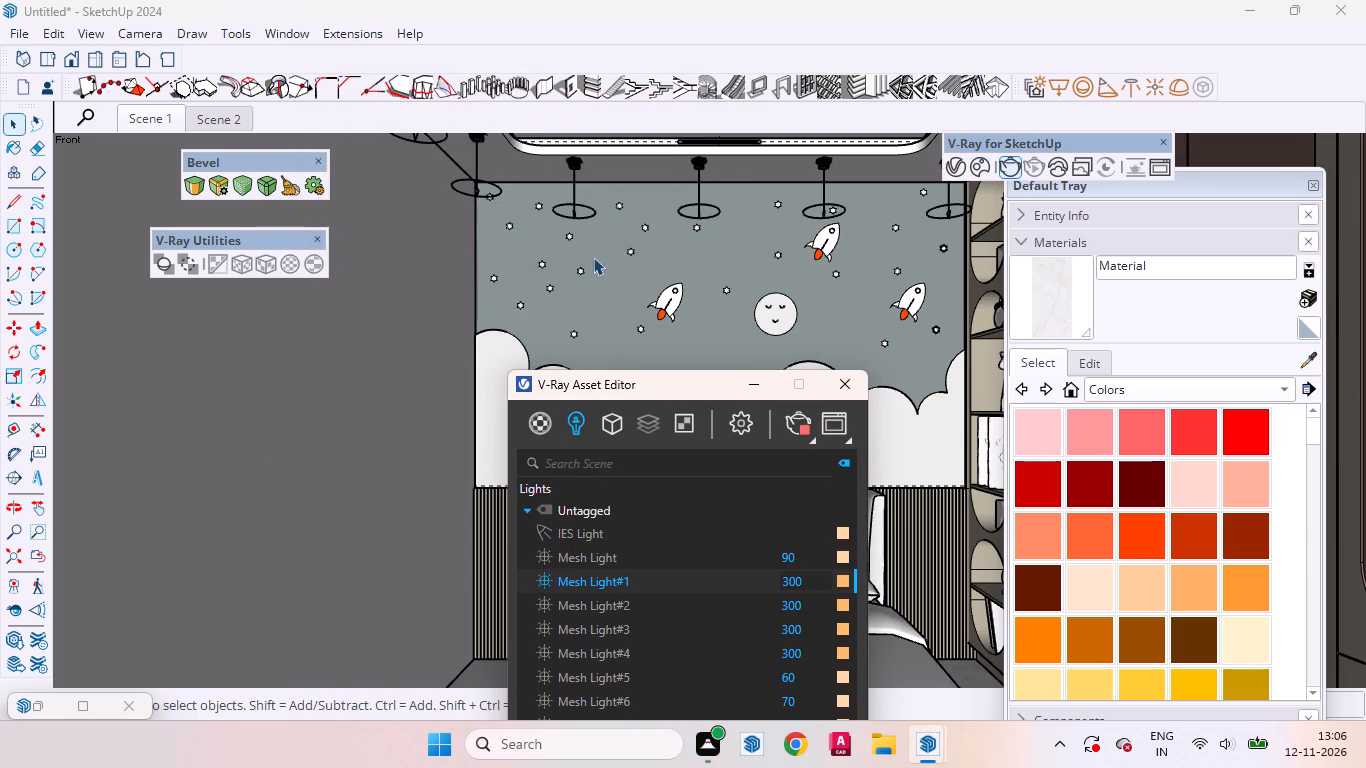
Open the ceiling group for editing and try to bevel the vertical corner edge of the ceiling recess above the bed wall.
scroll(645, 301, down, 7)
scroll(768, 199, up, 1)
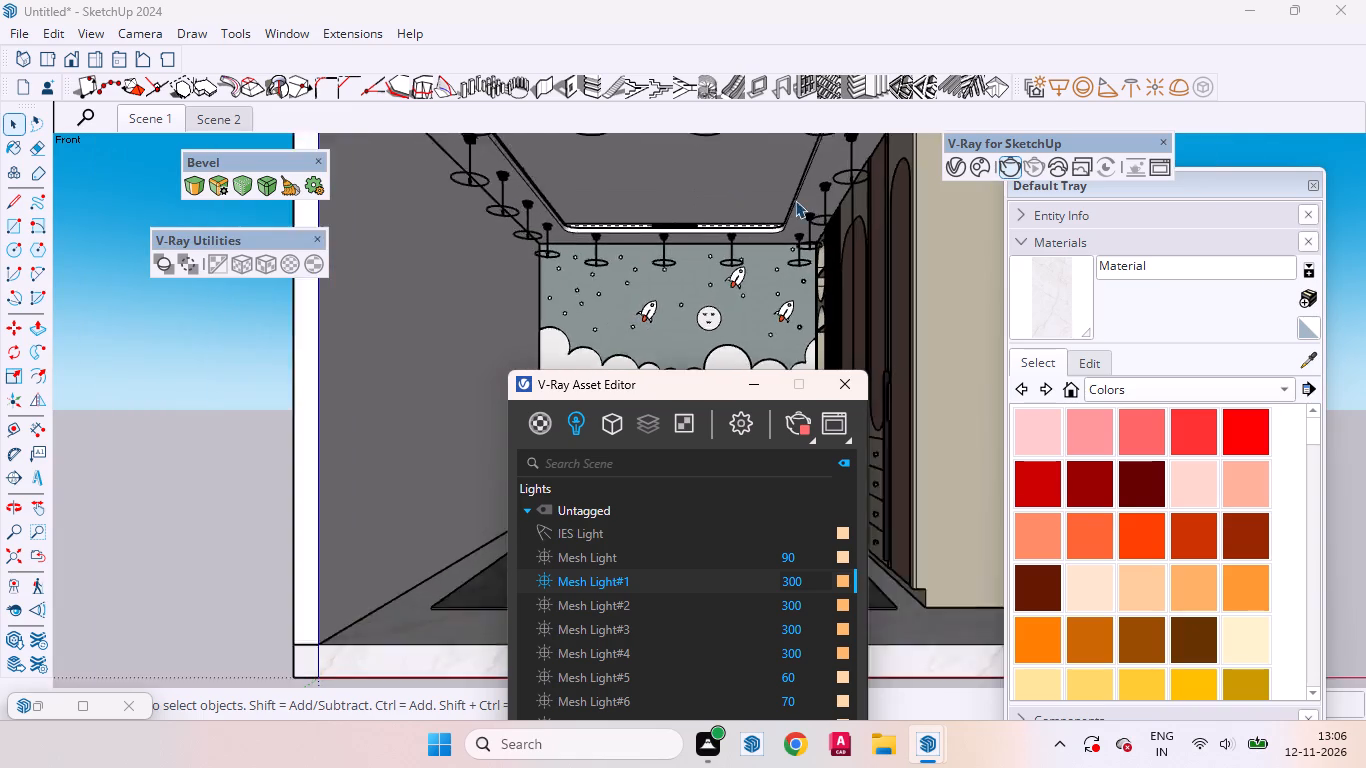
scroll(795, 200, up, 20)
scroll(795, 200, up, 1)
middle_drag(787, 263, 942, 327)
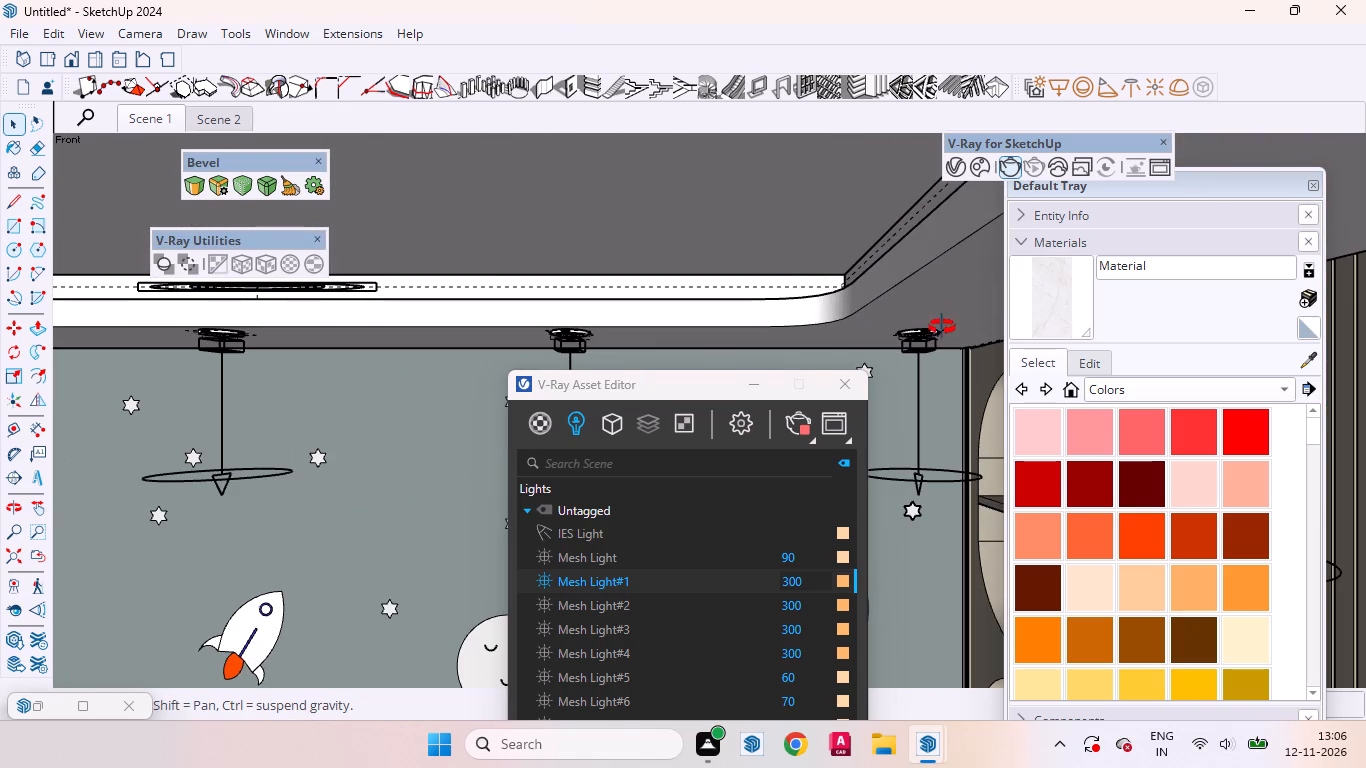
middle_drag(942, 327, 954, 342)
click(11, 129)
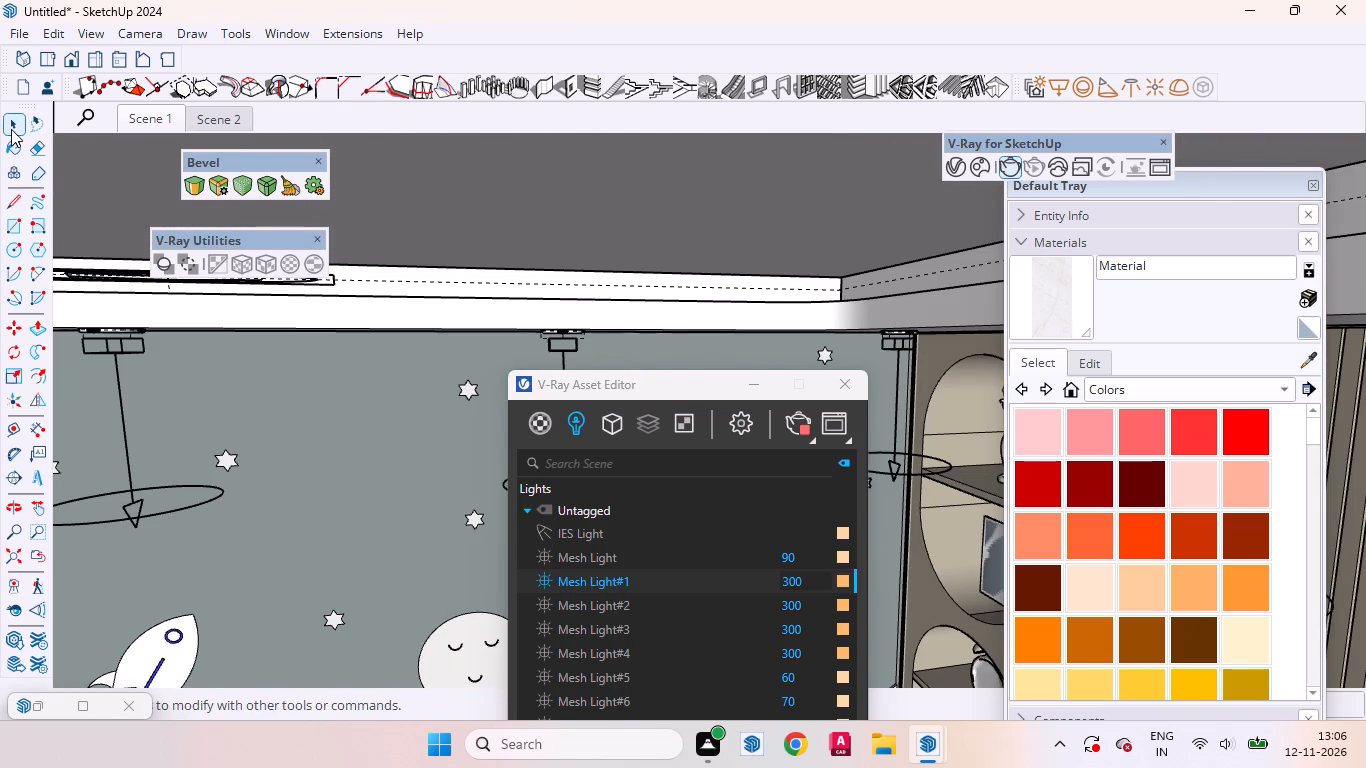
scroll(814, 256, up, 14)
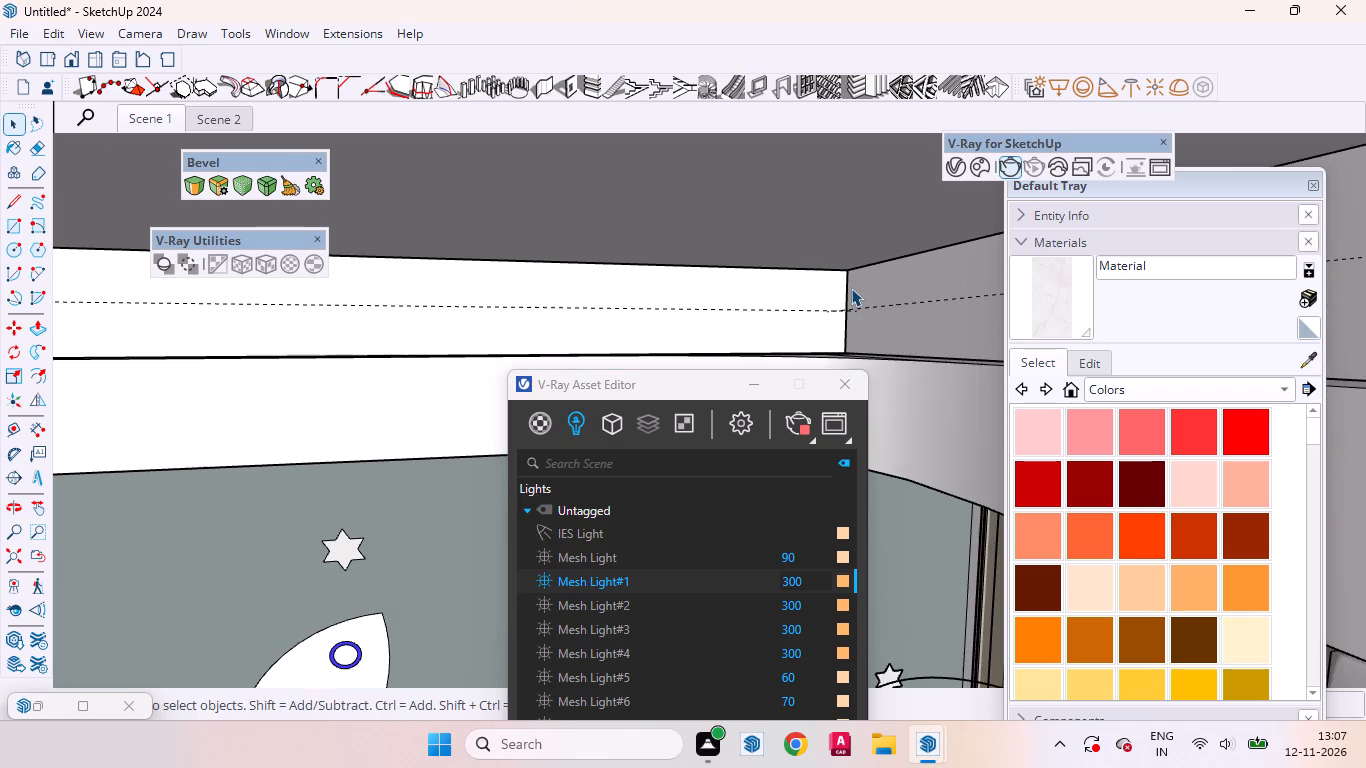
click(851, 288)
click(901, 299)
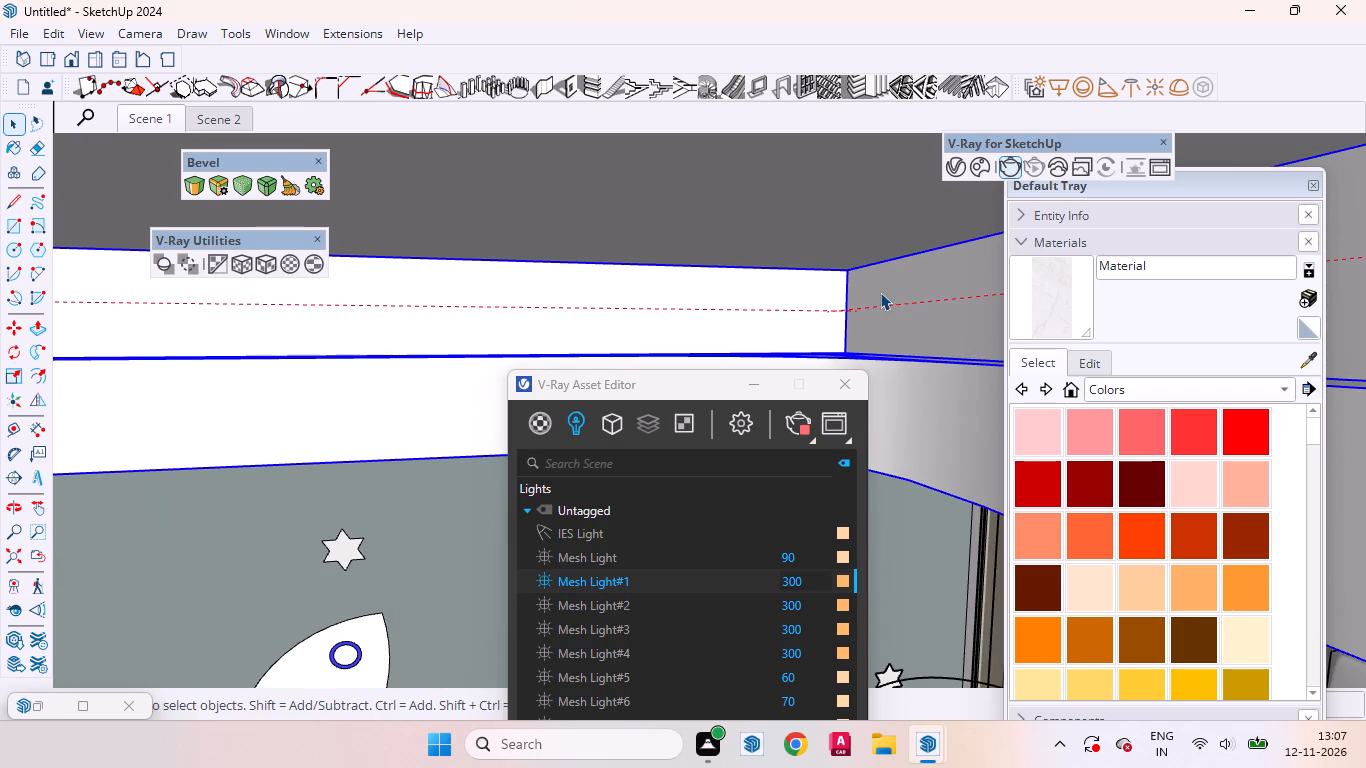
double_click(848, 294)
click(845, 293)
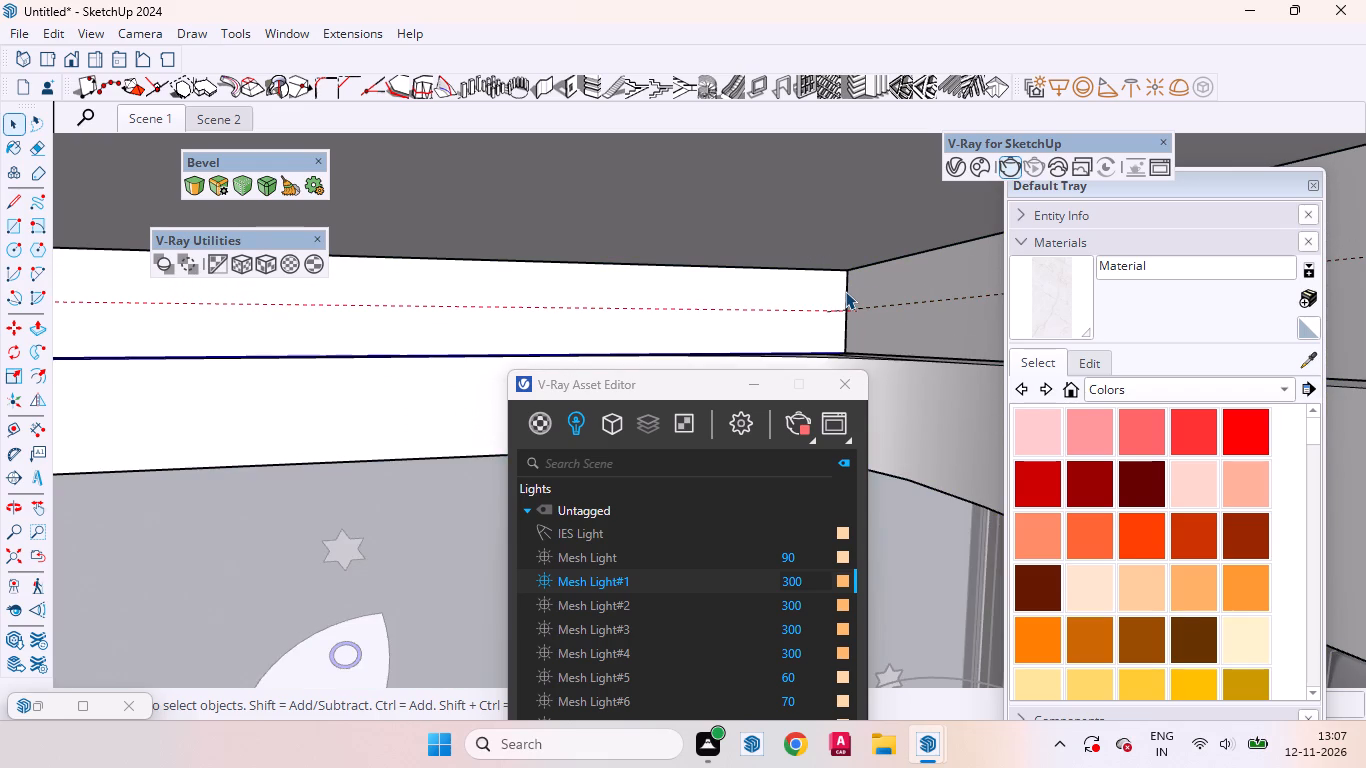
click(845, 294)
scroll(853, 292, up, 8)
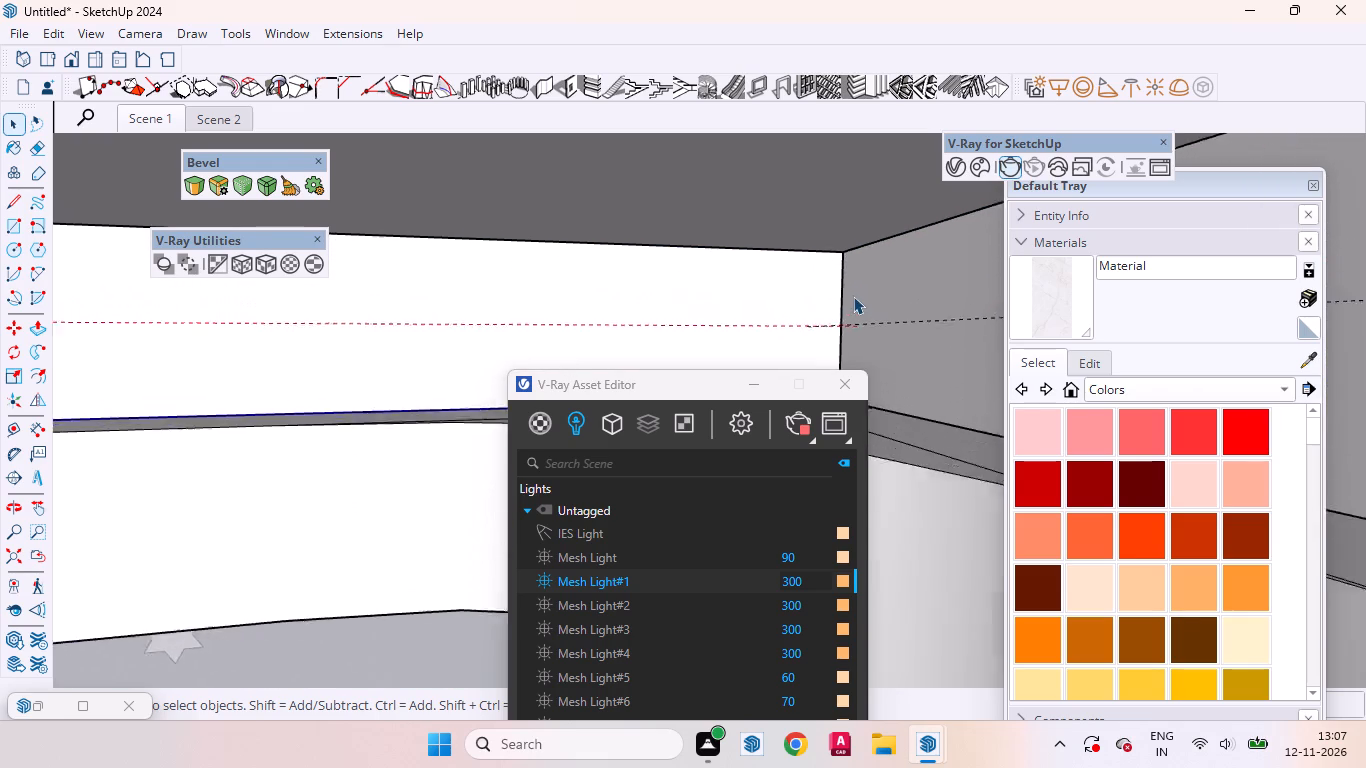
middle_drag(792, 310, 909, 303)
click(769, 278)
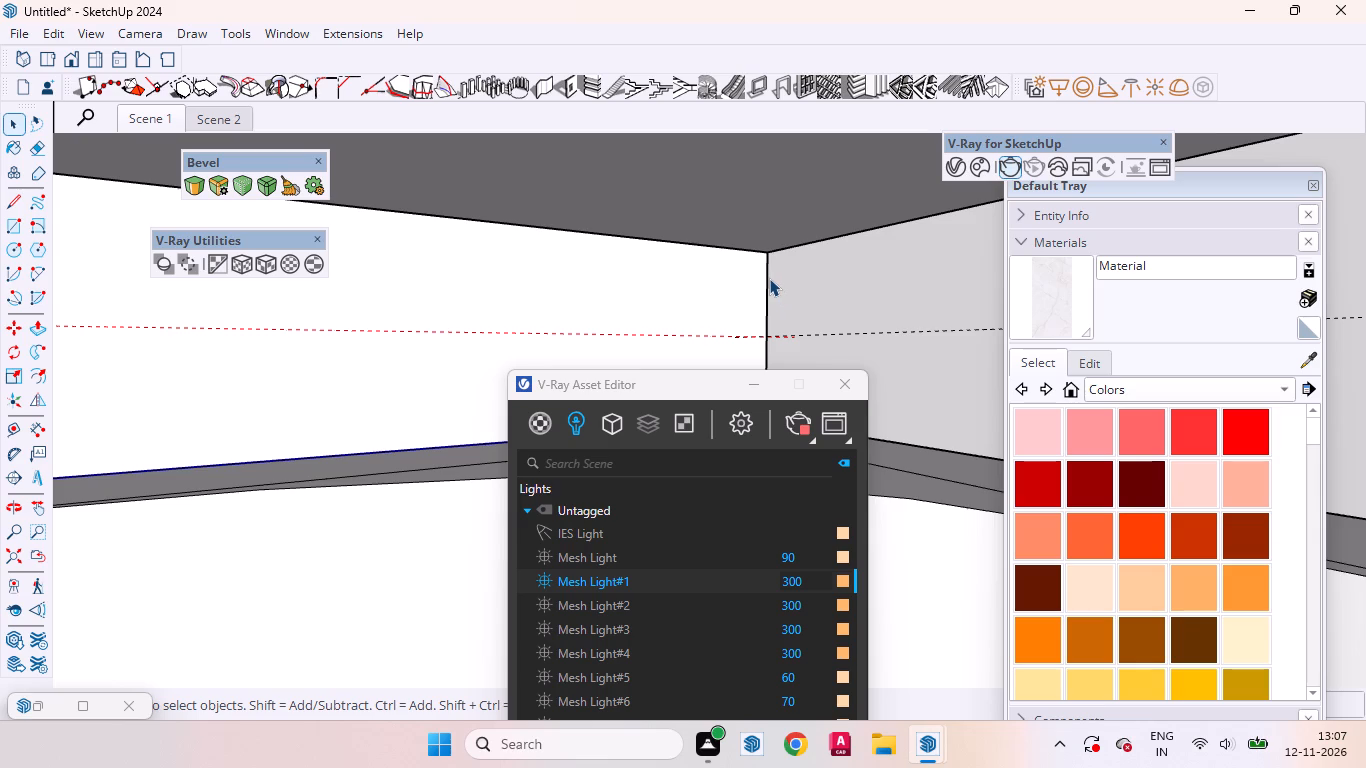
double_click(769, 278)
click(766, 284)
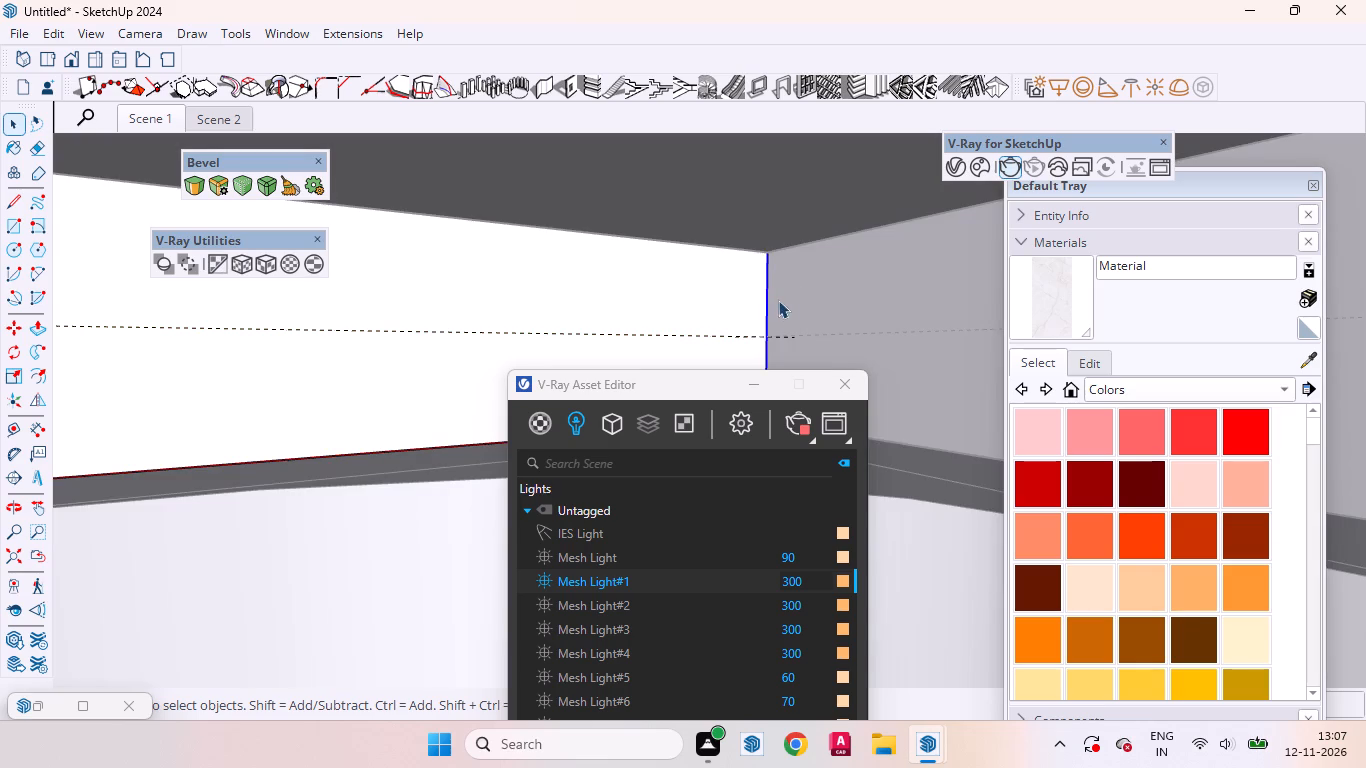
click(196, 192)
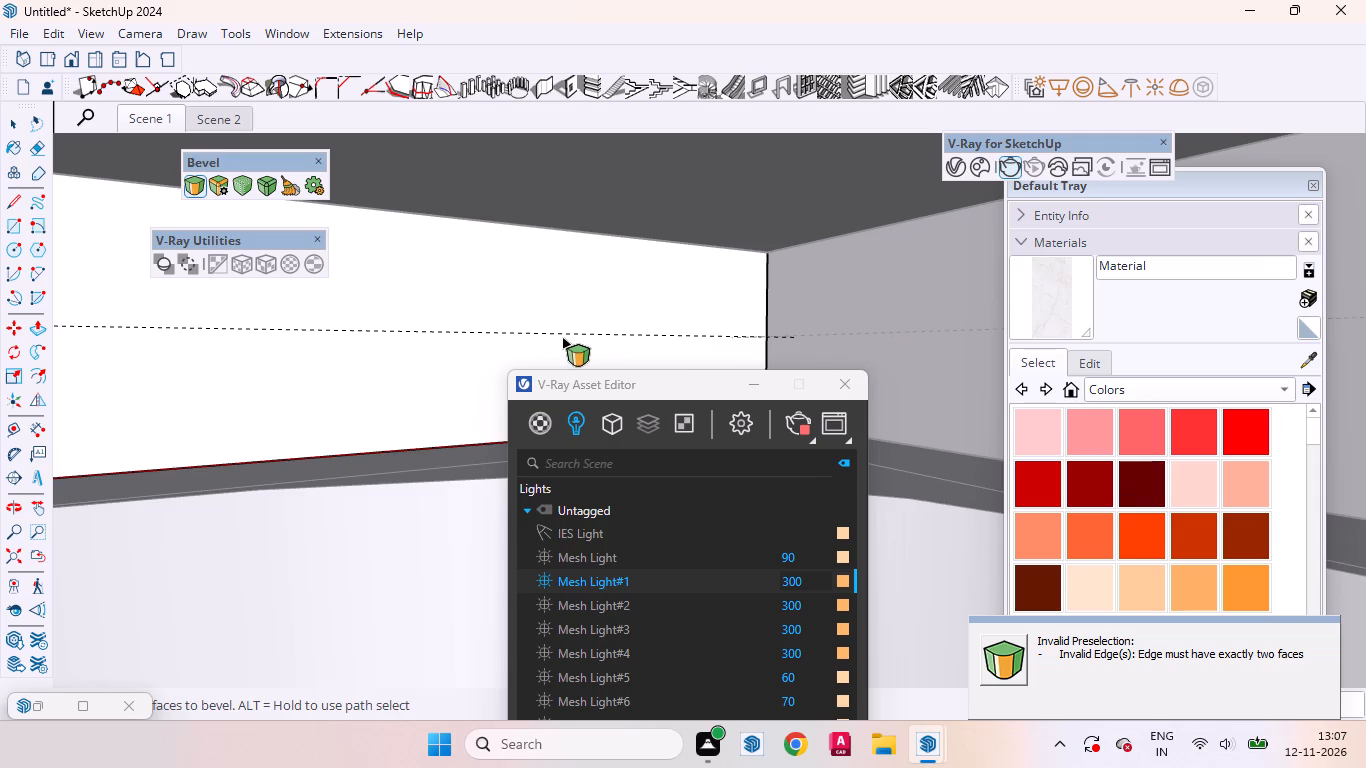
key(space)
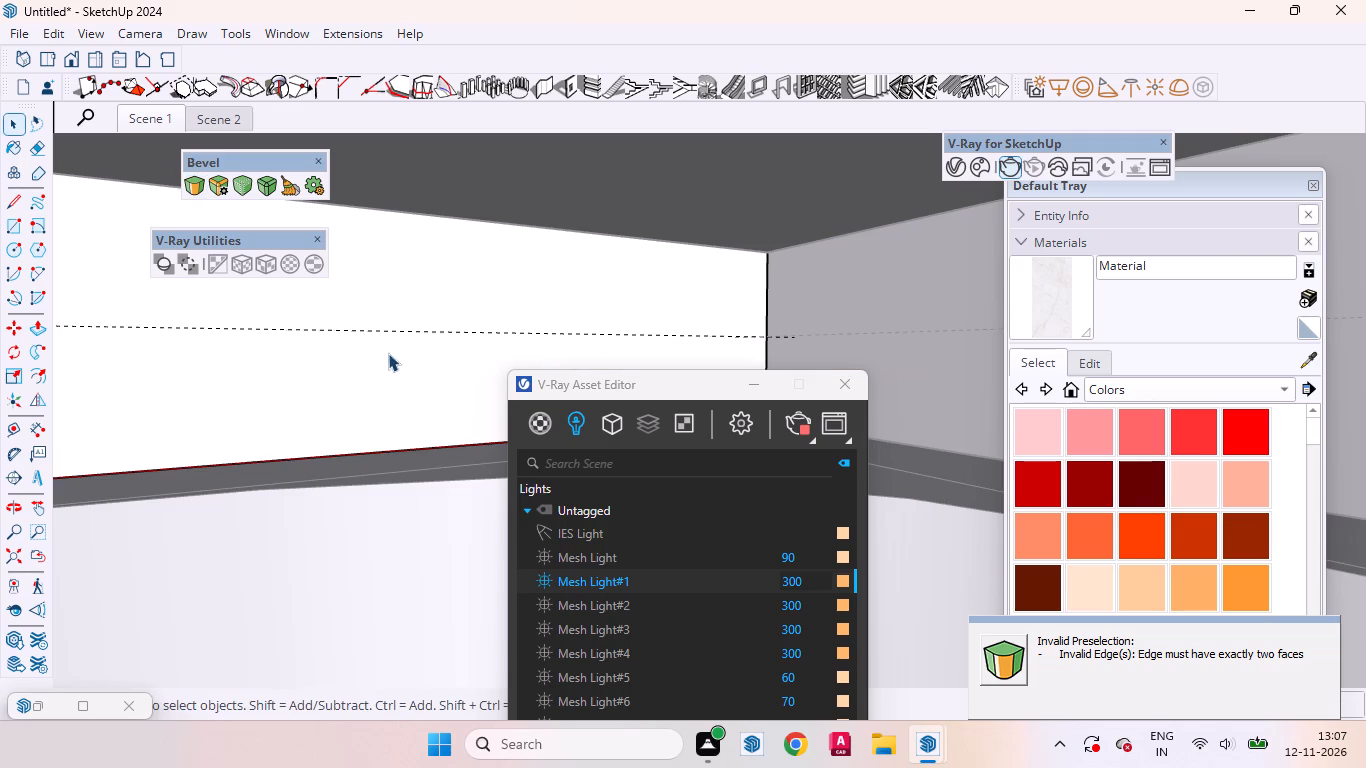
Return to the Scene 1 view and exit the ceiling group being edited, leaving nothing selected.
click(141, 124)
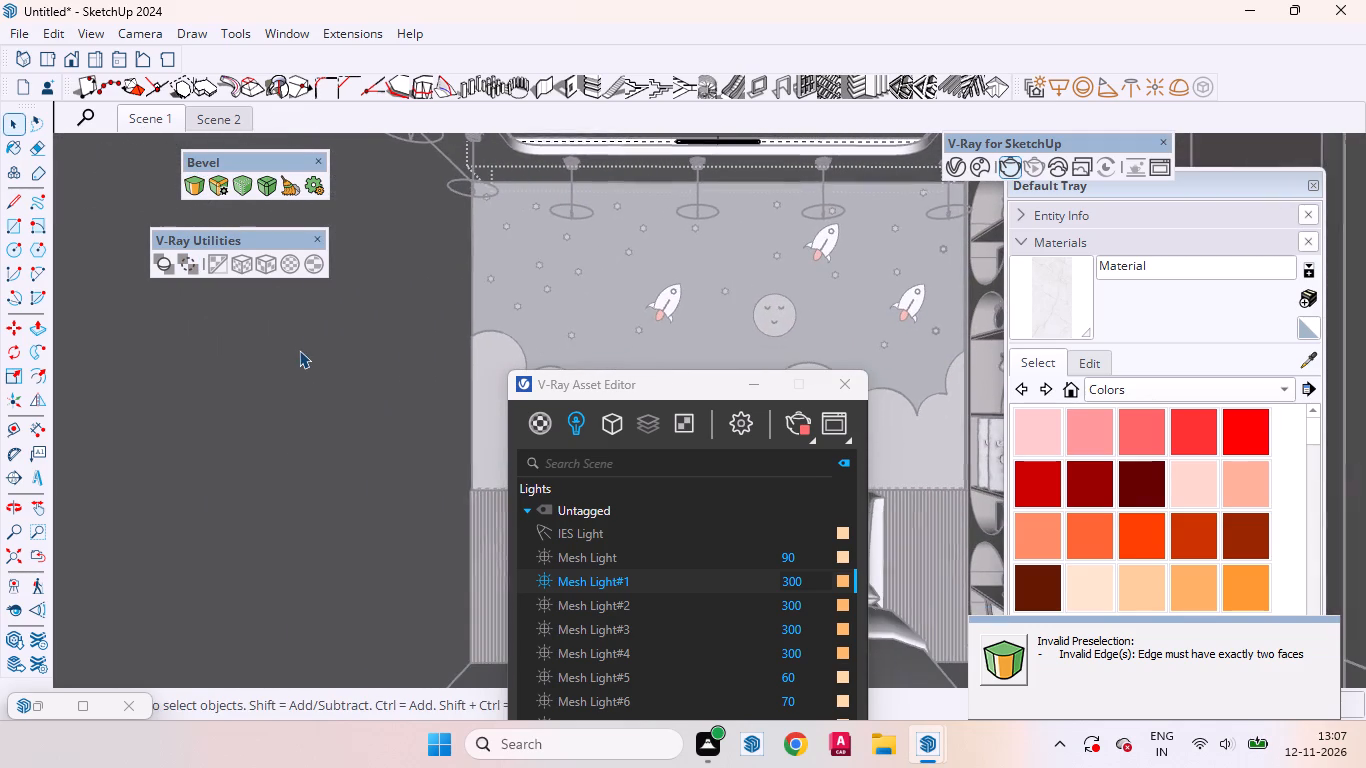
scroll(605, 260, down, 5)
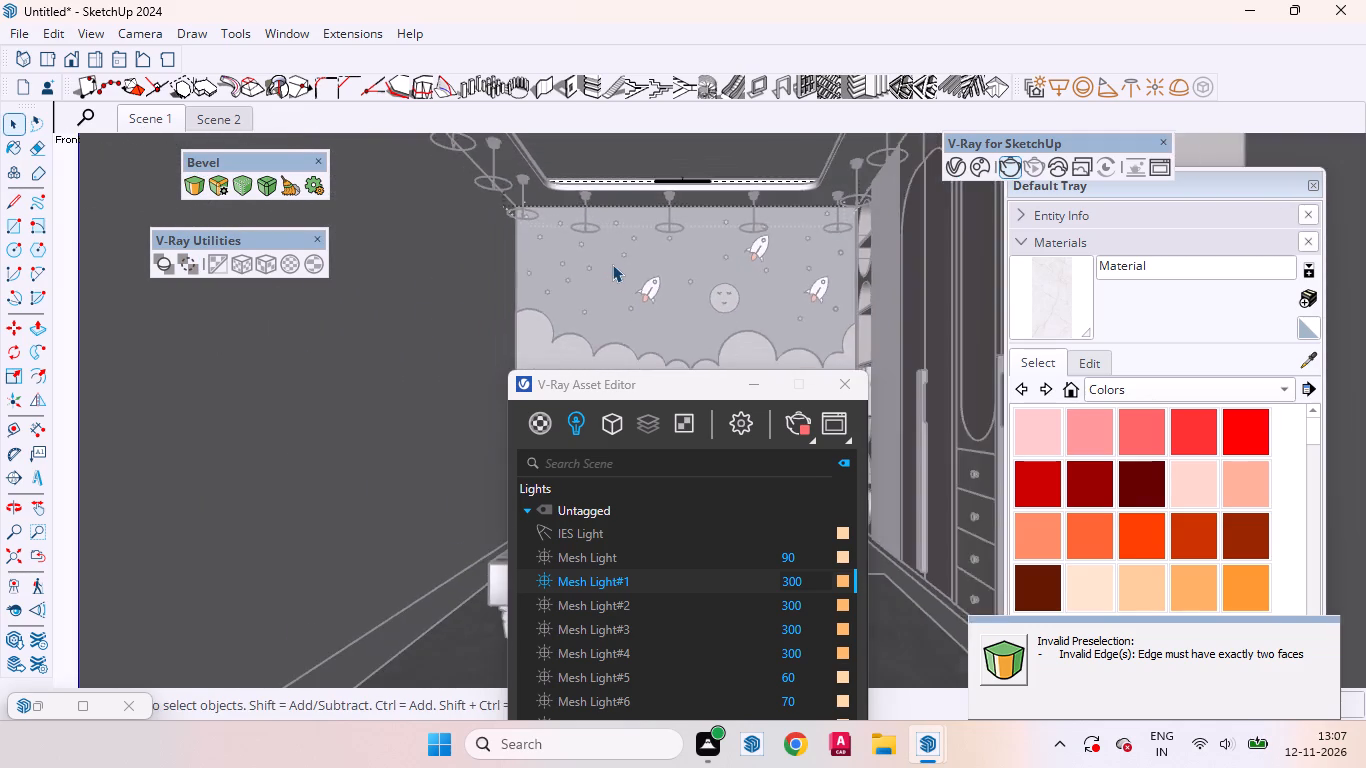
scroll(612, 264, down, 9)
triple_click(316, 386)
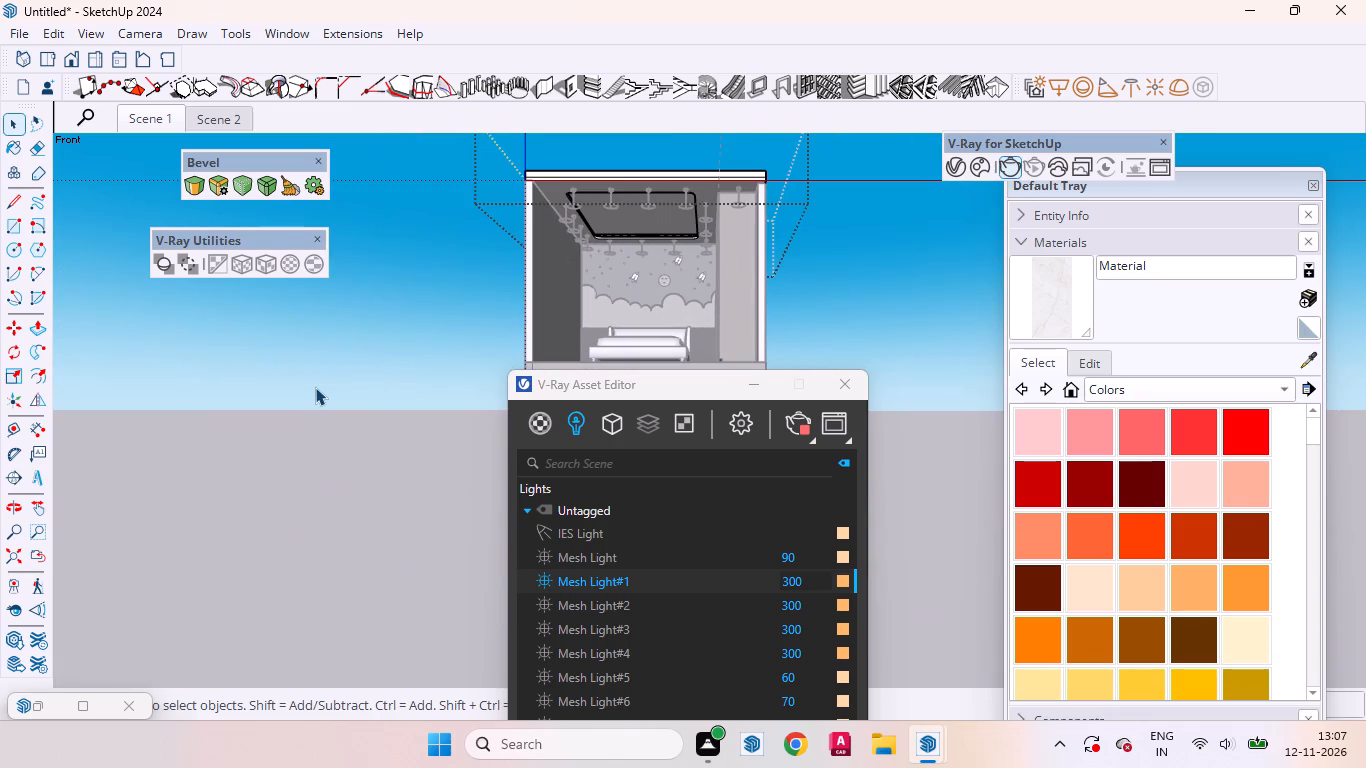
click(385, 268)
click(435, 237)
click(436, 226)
View the room from outside, minimise the V-Ray Asset Editor and restore the Scene 1 view.
scroll(595, 178, up, 1)
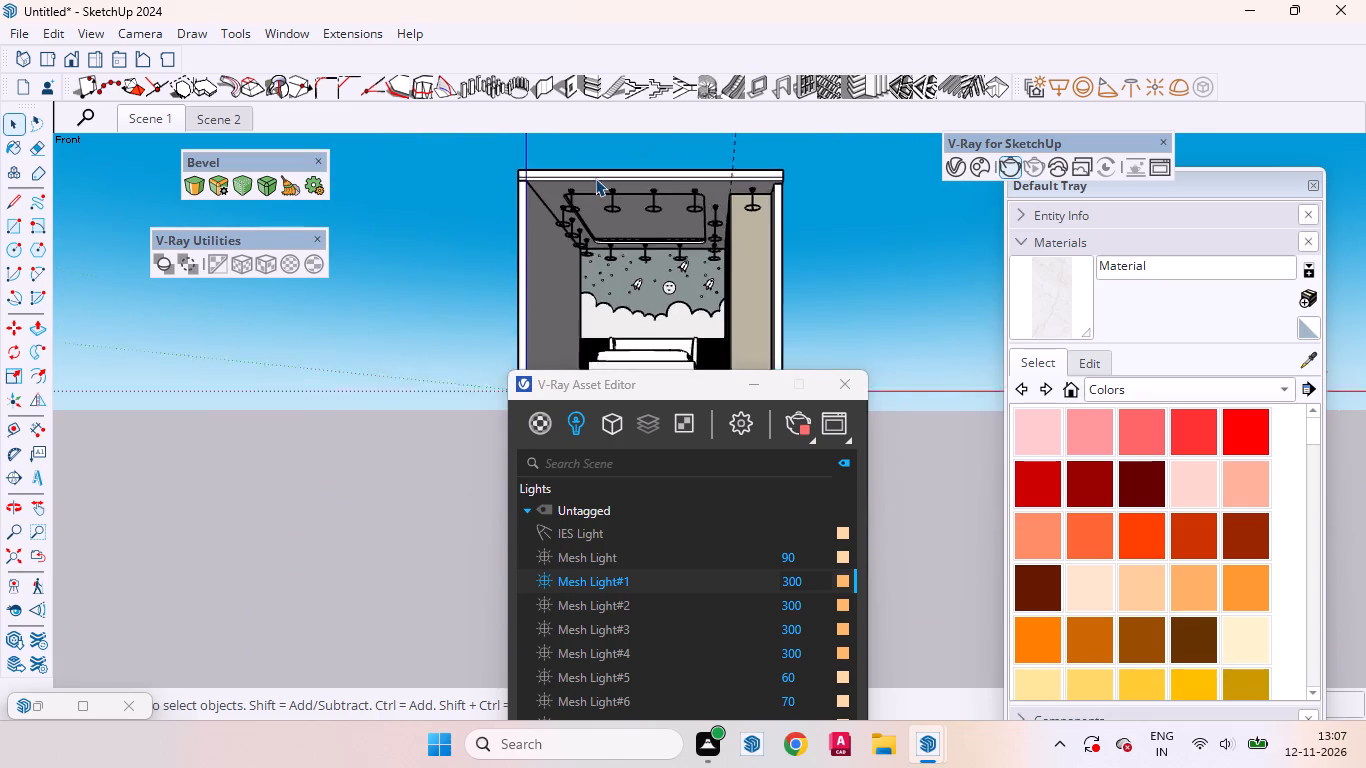
scroll(595, 178, up, 6)
middle_drag(595, 218, 695, 146)
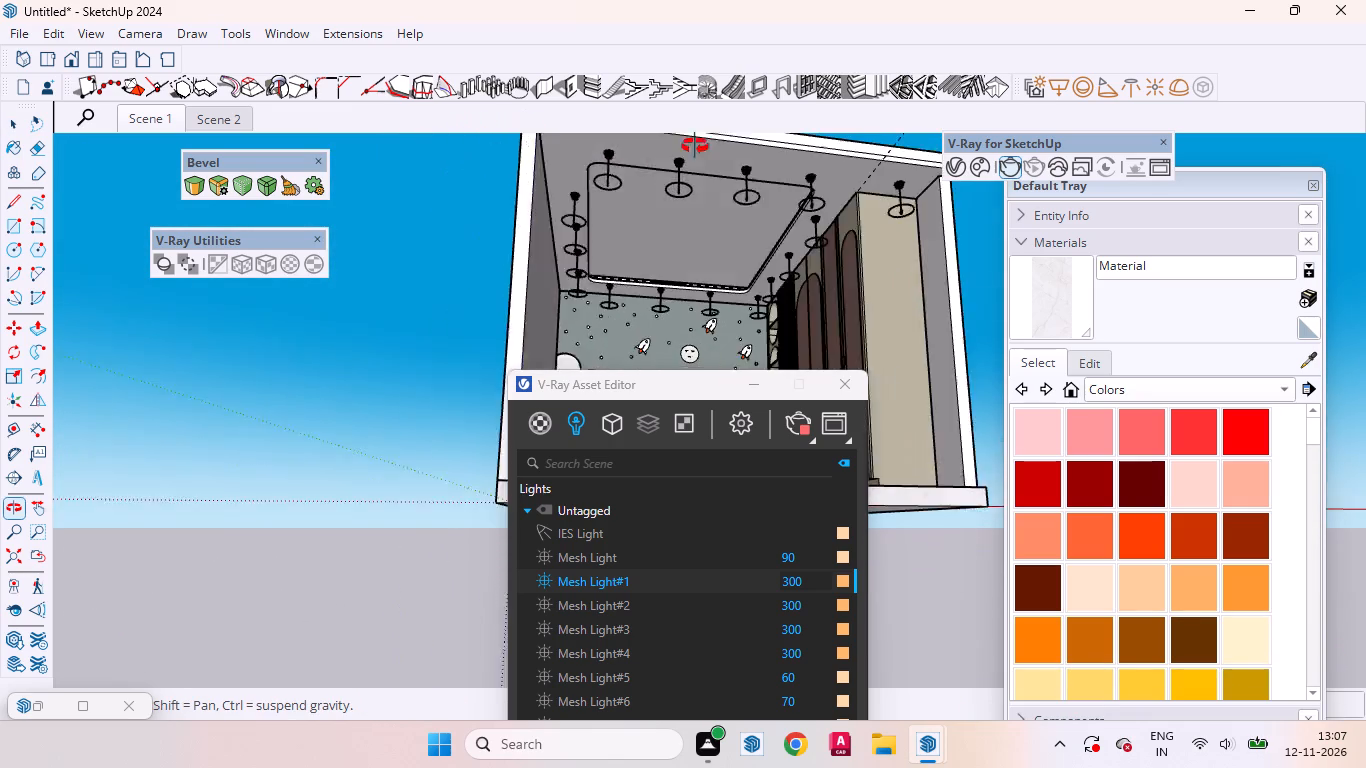
middle_drag(695, 146, 460, 261)
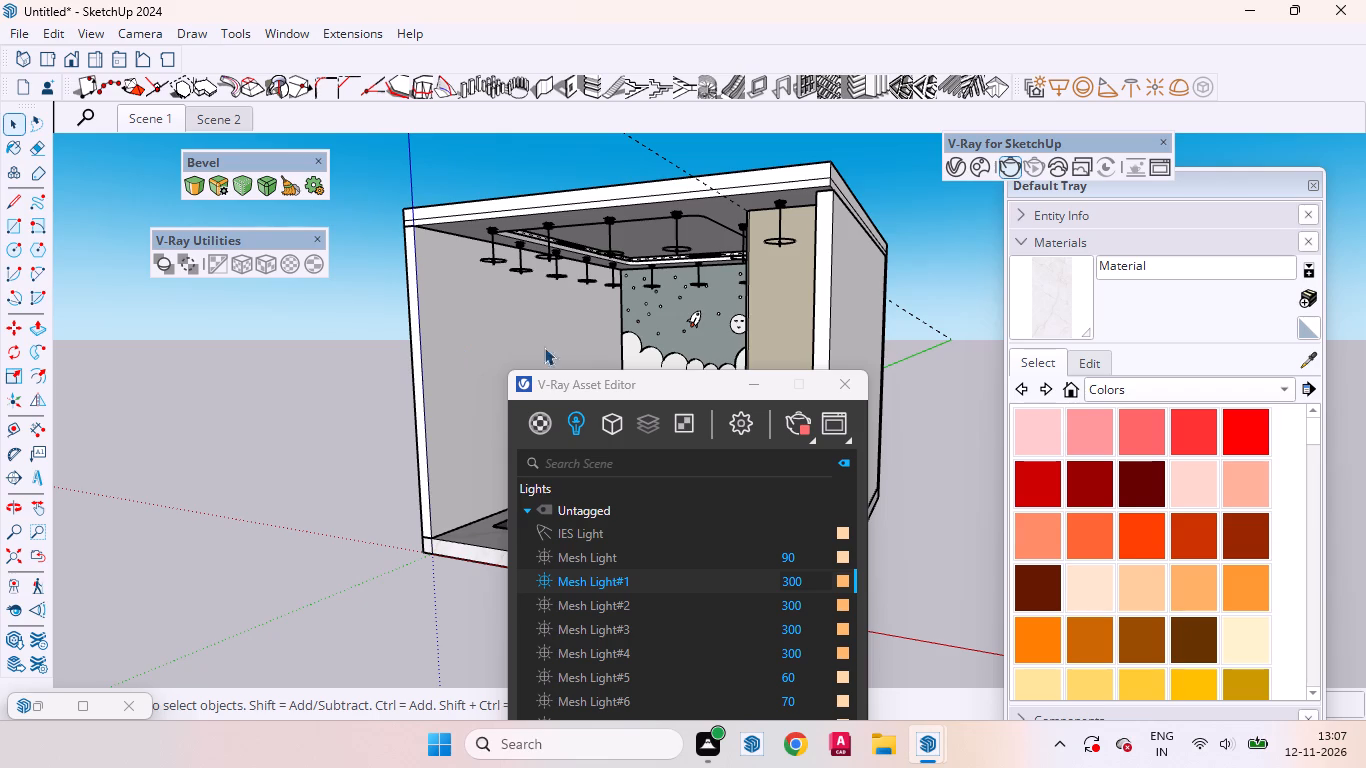
click(751, 388)
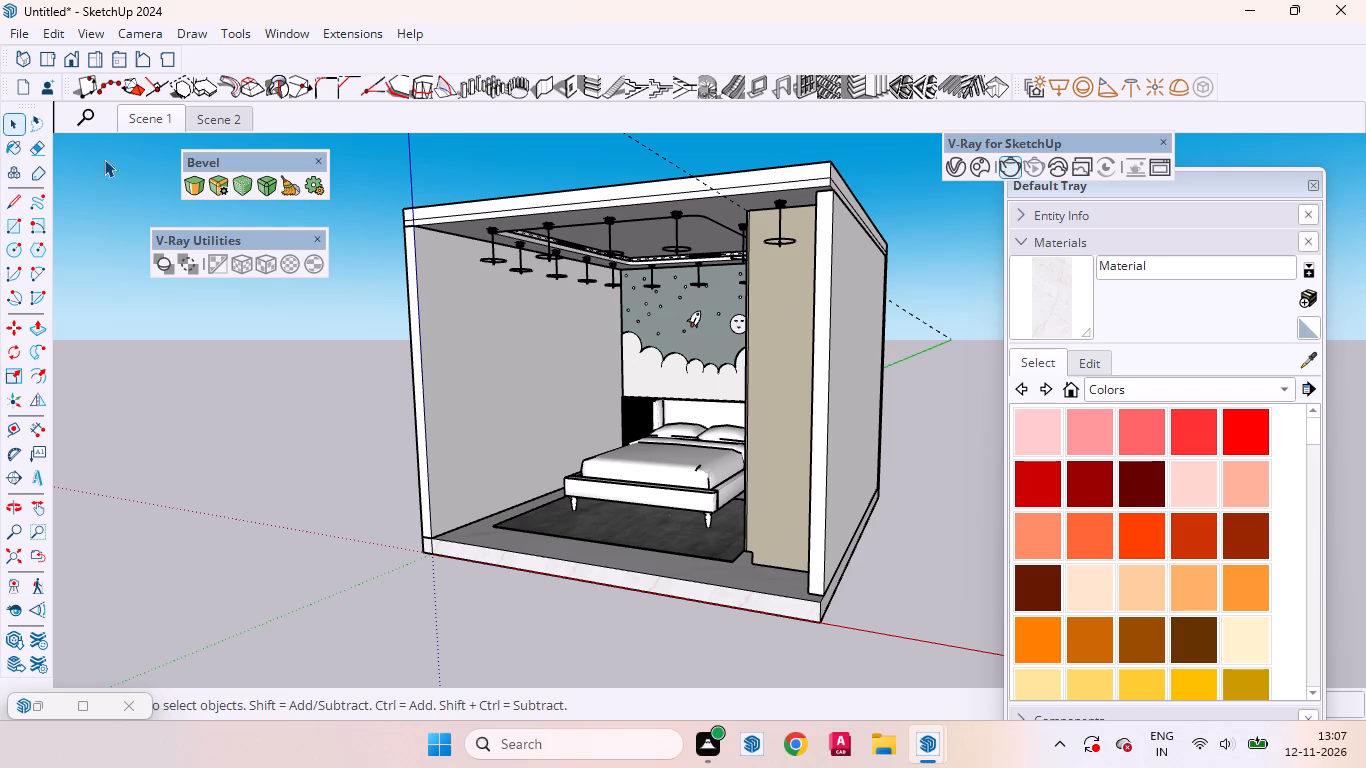
click(144, 119)
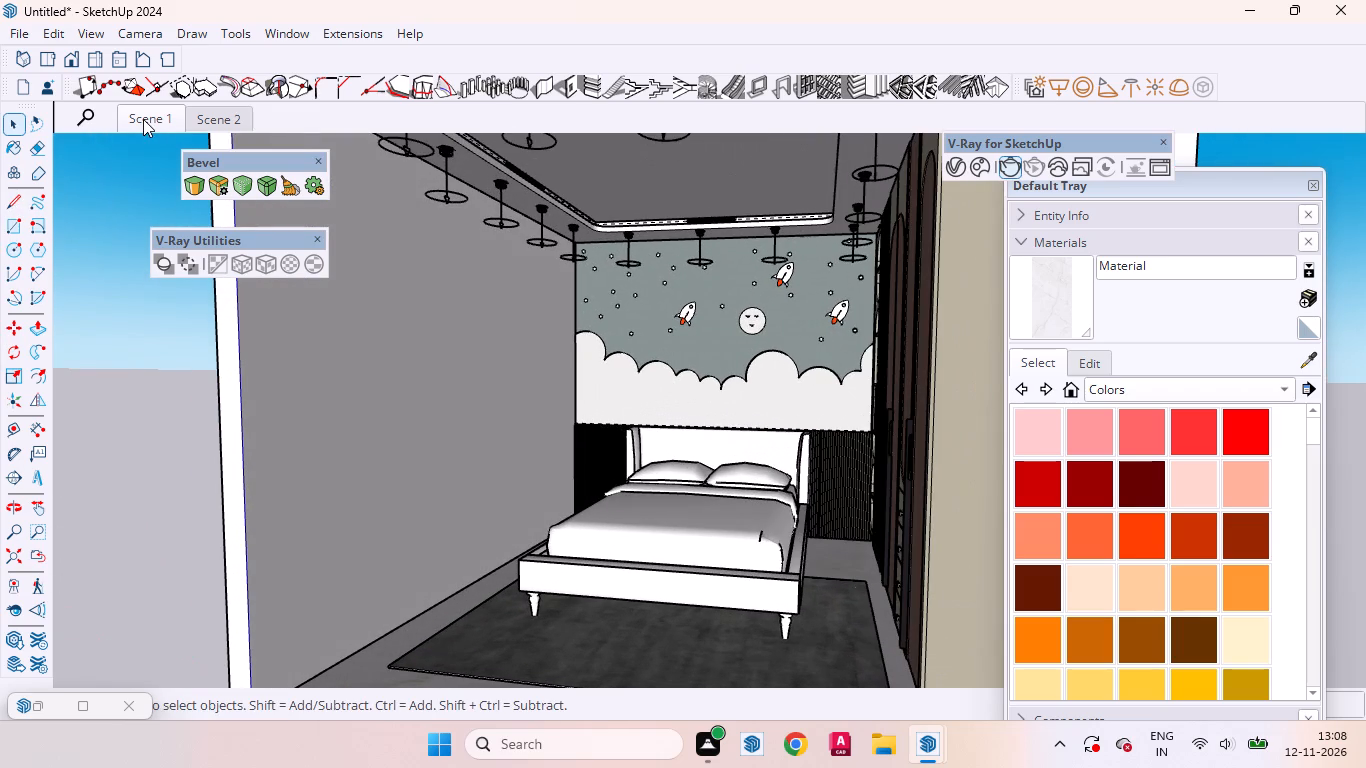
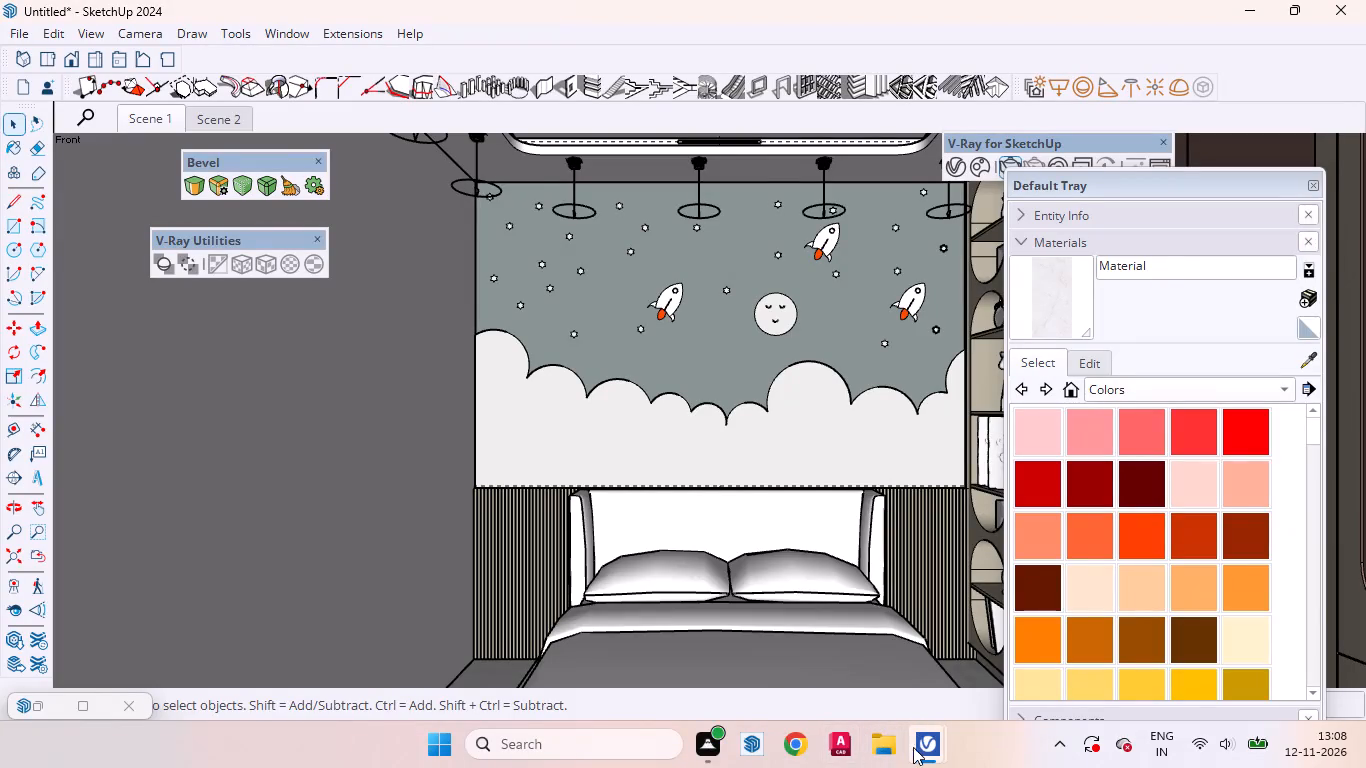
Bring up the V-Ray Frame Buffer and examine the bedroom render up close and as a whole, dismissing the disk notification.
click(920, 746)
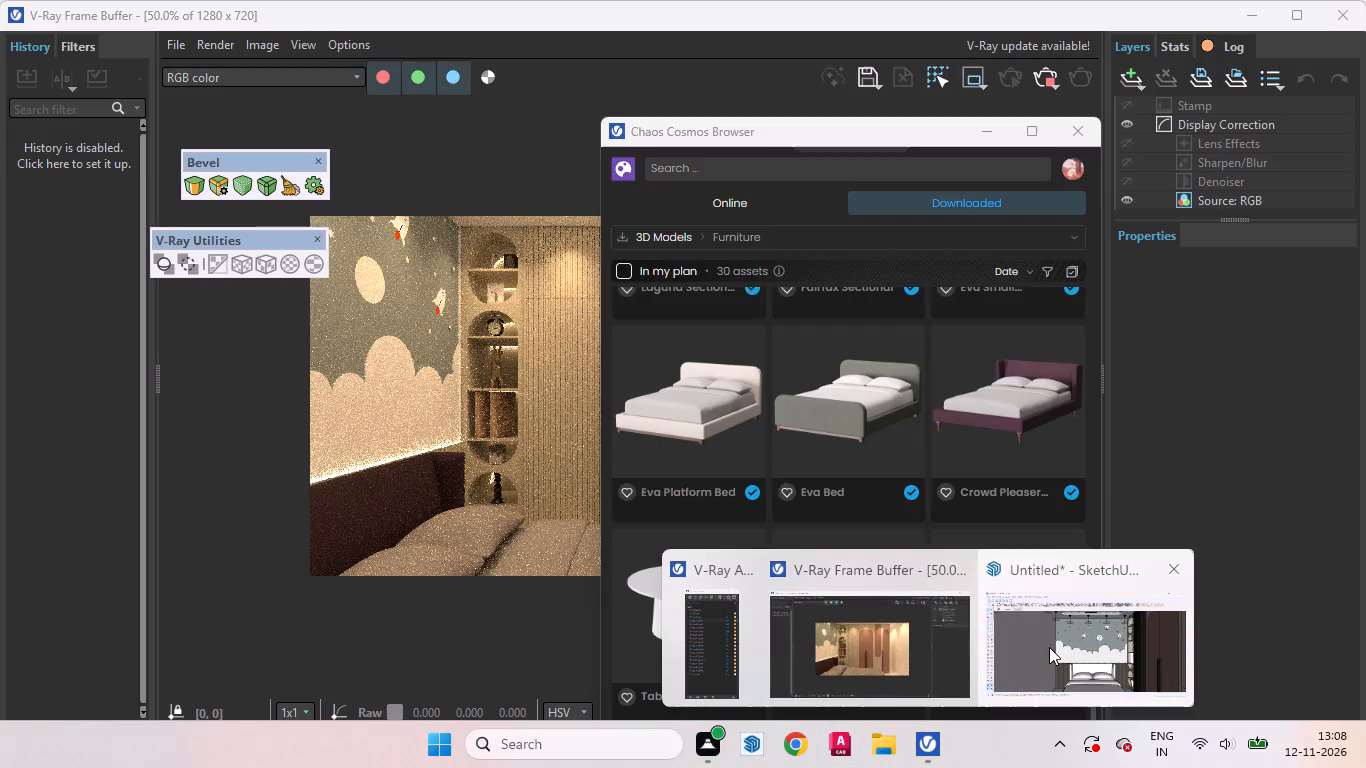
click(908, 656)
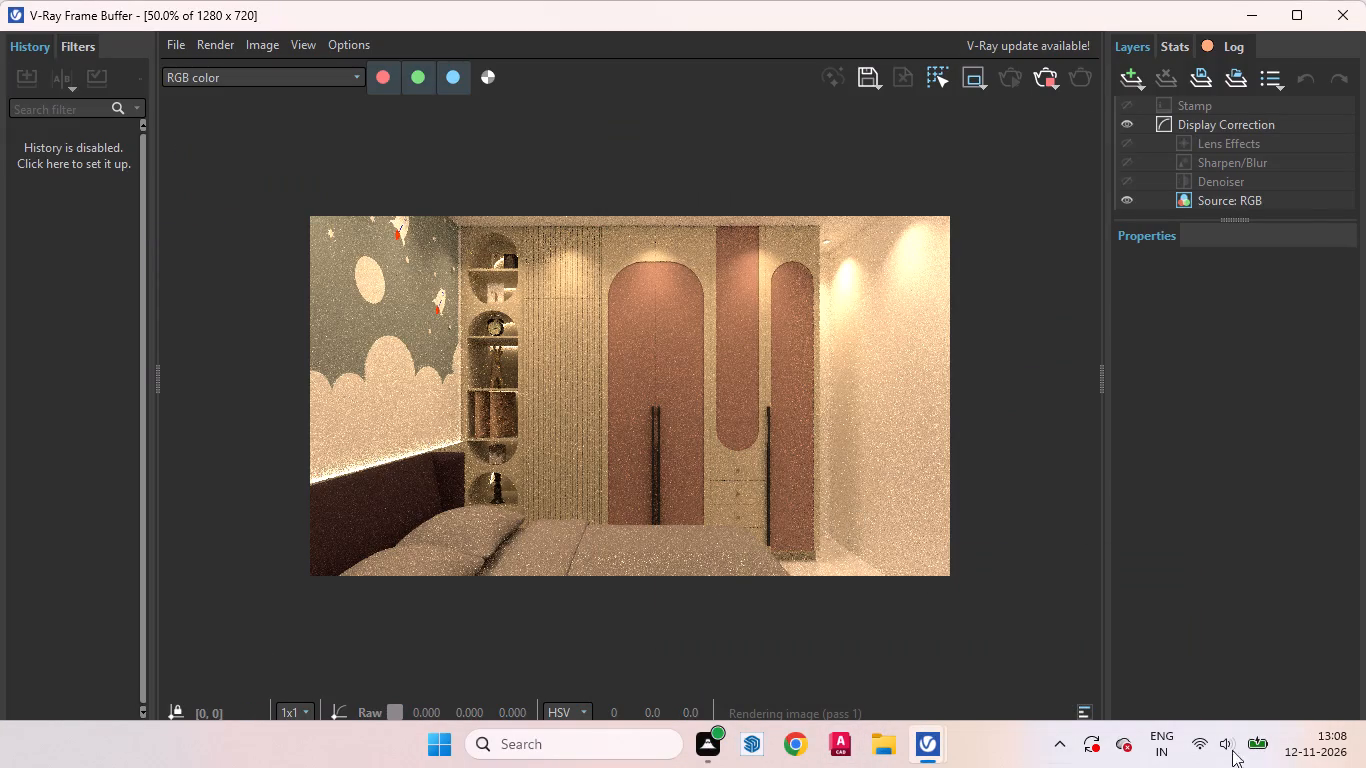
scroll(433, 397, up, 1)
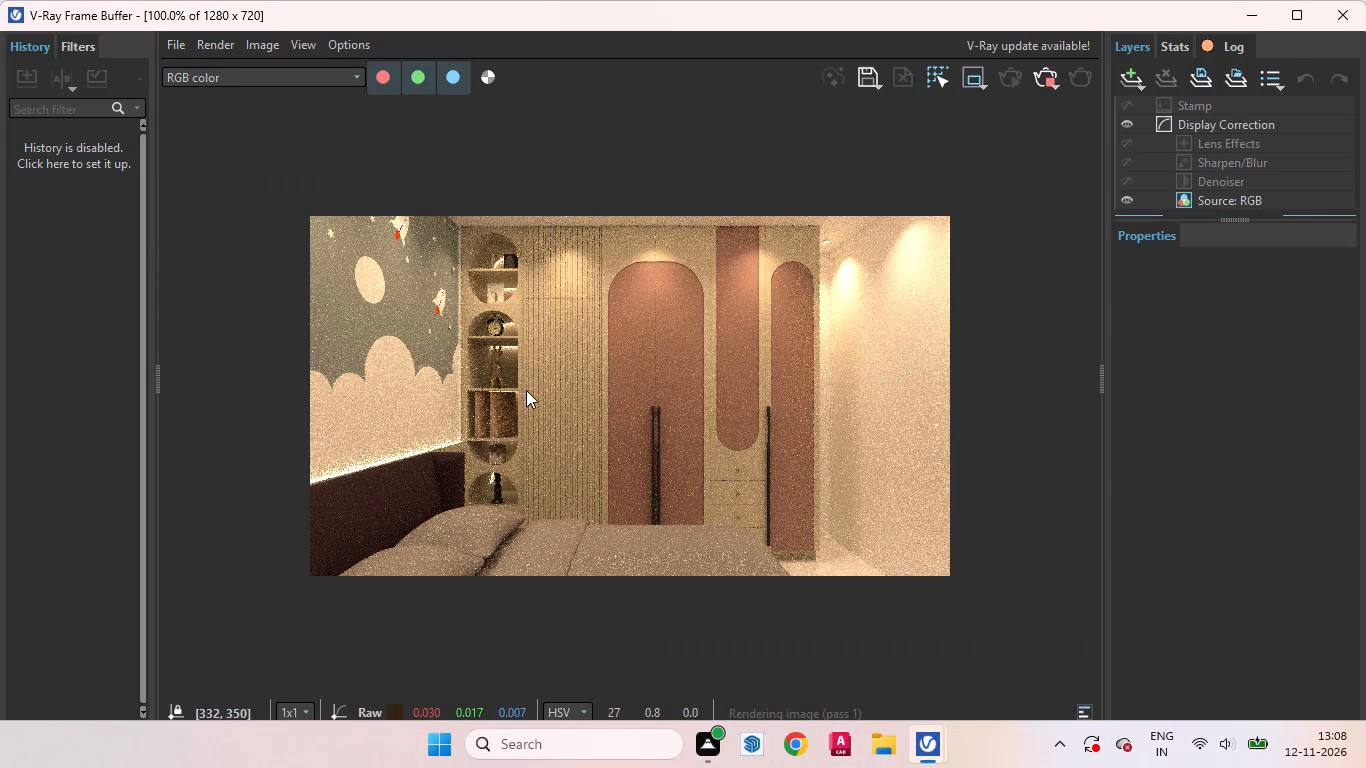
scroll(527, 392, up, 2)
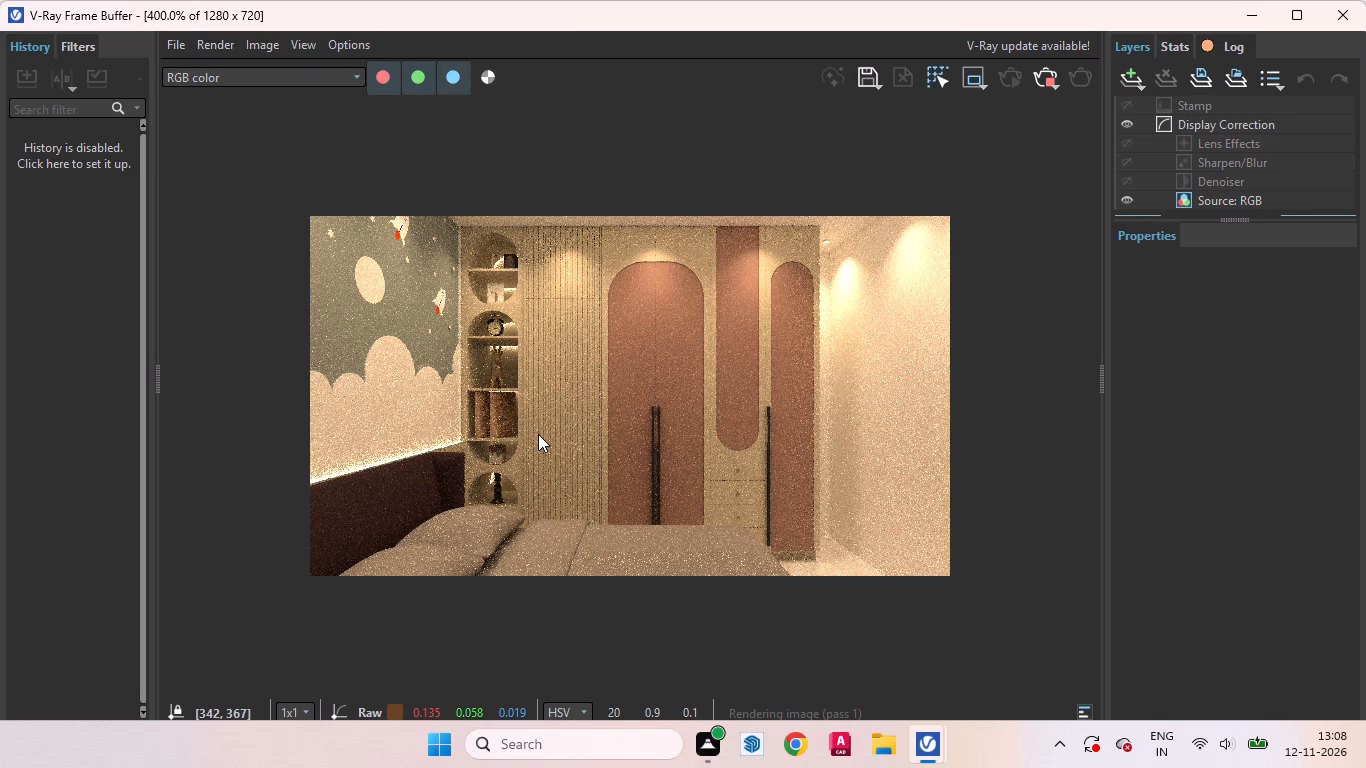
scroll(549, 435, up, 4)
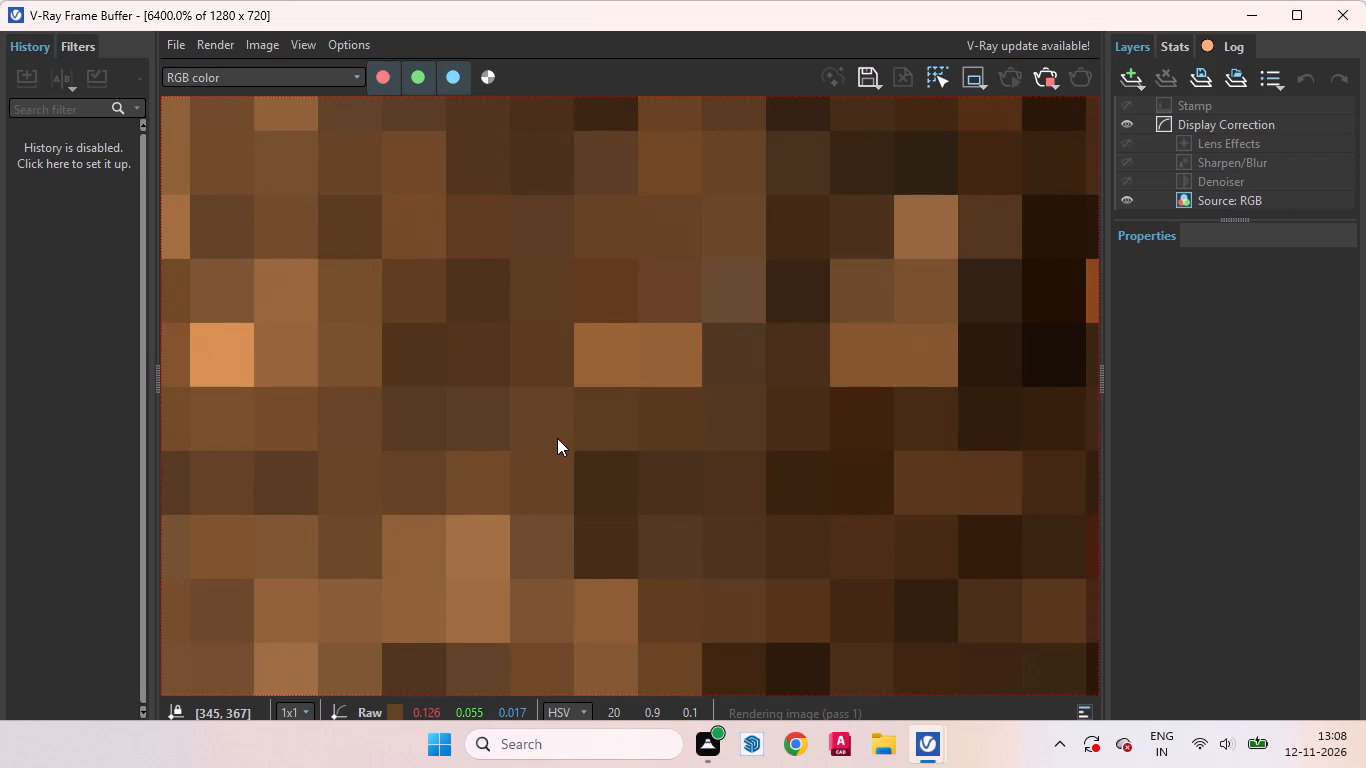
scroll(573, 438, down, 3)
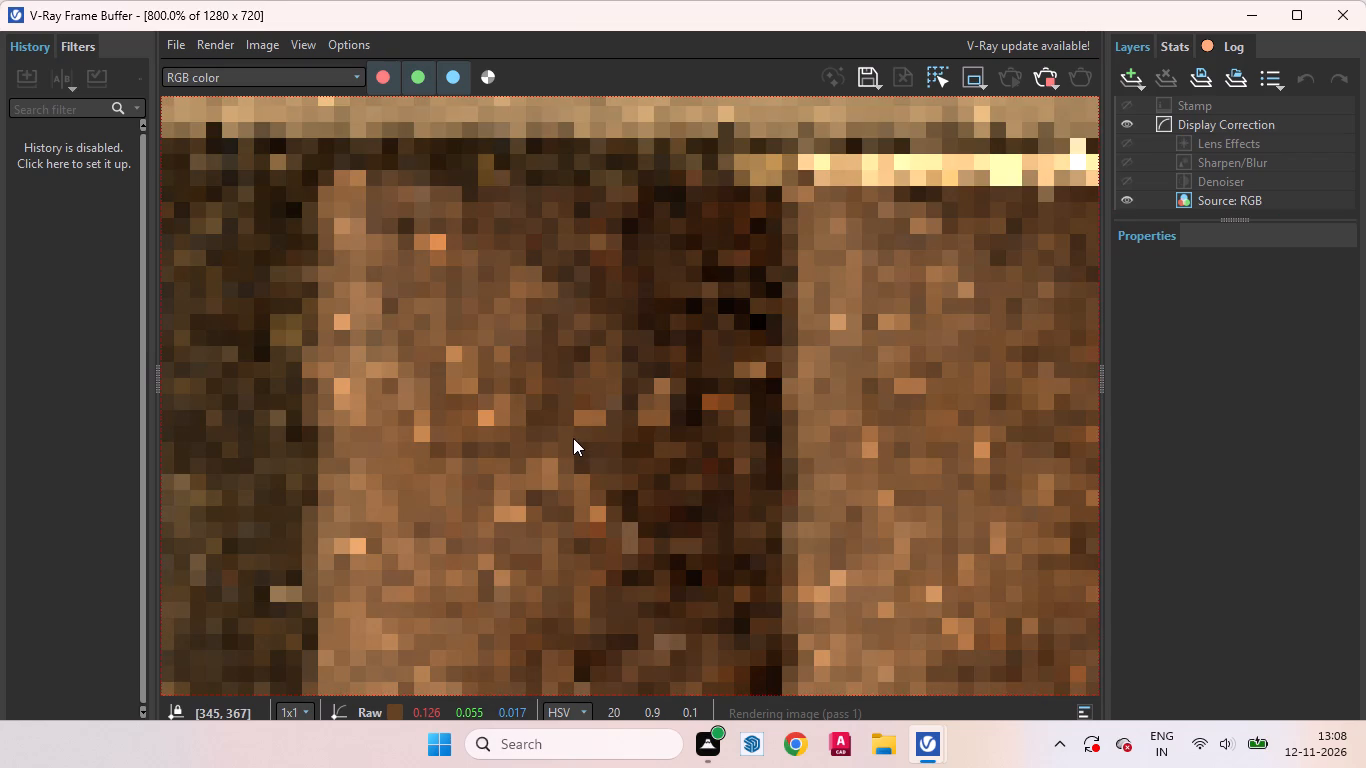
scroll(573, 438, down, 1)
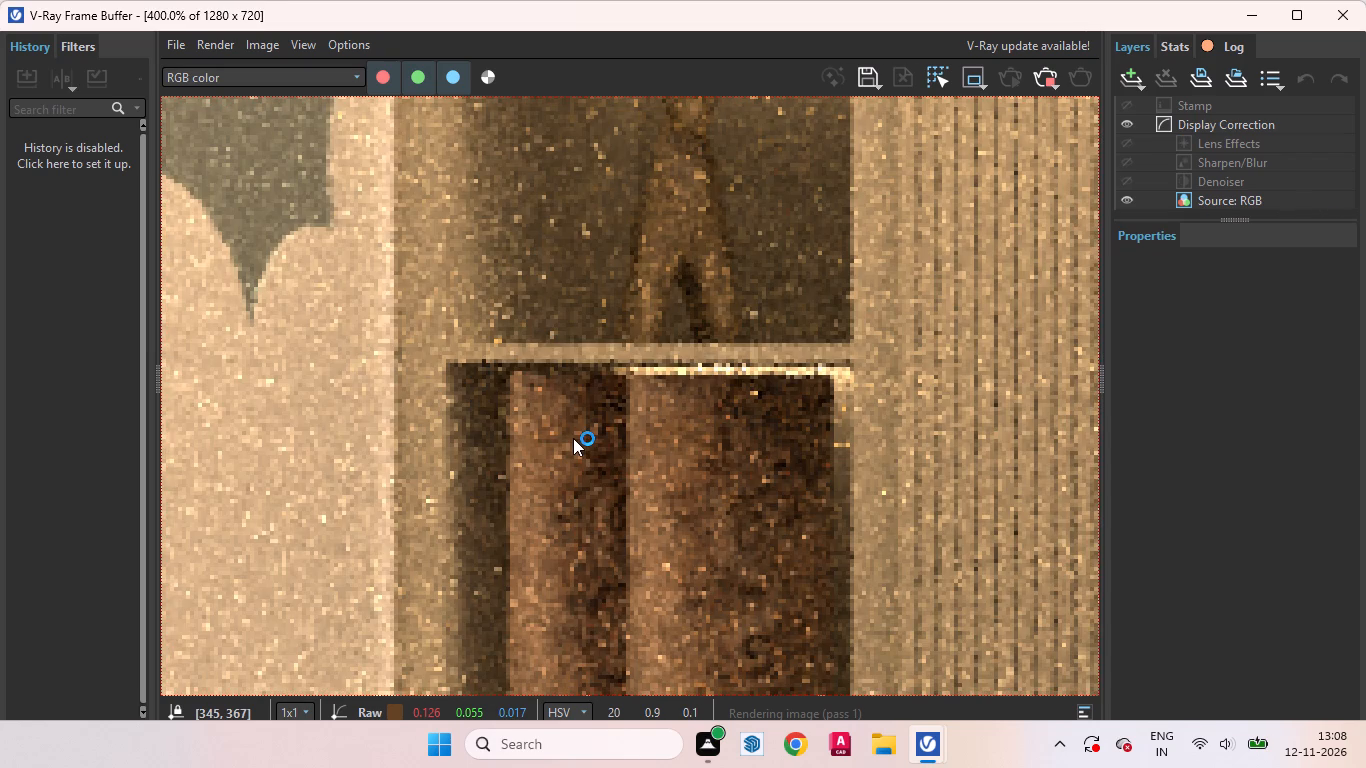
scroll(573, 438, down, 4)
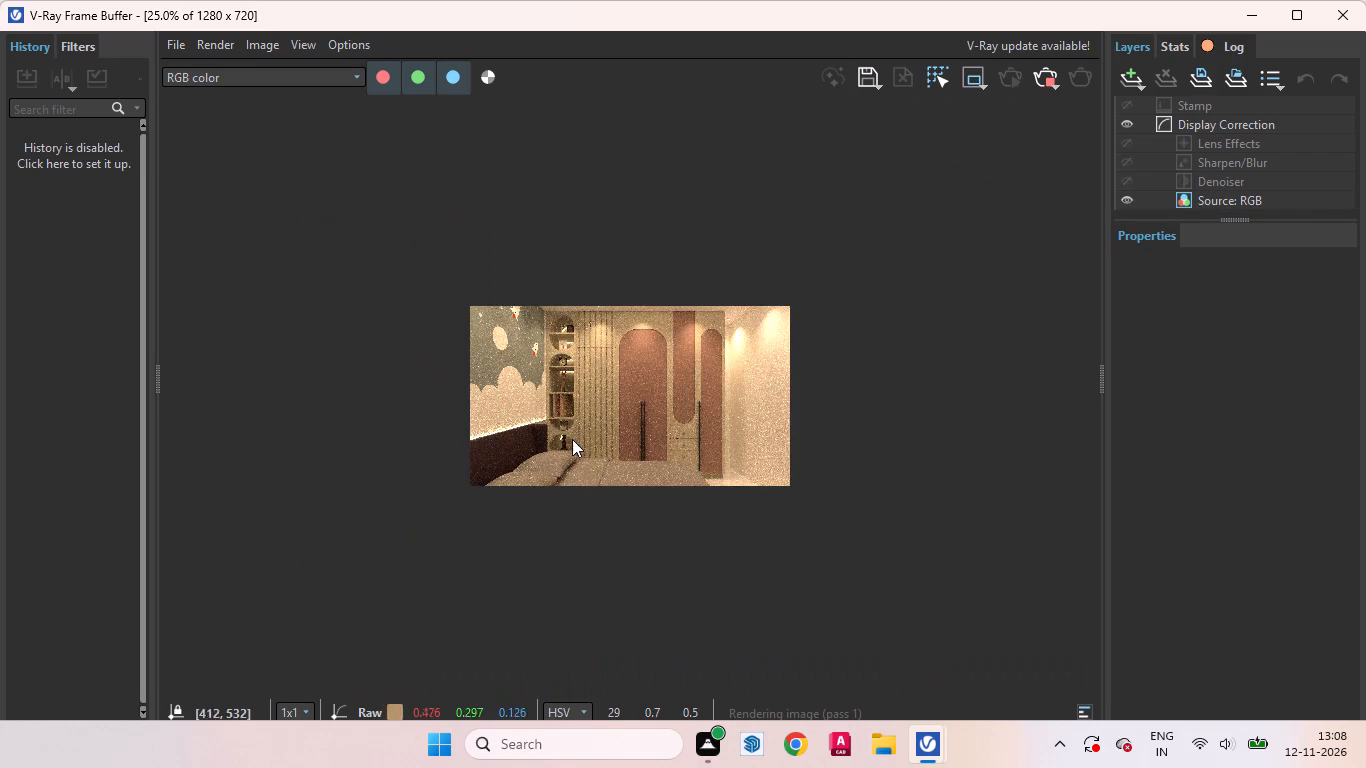
scroll(578, 440, up, 1)
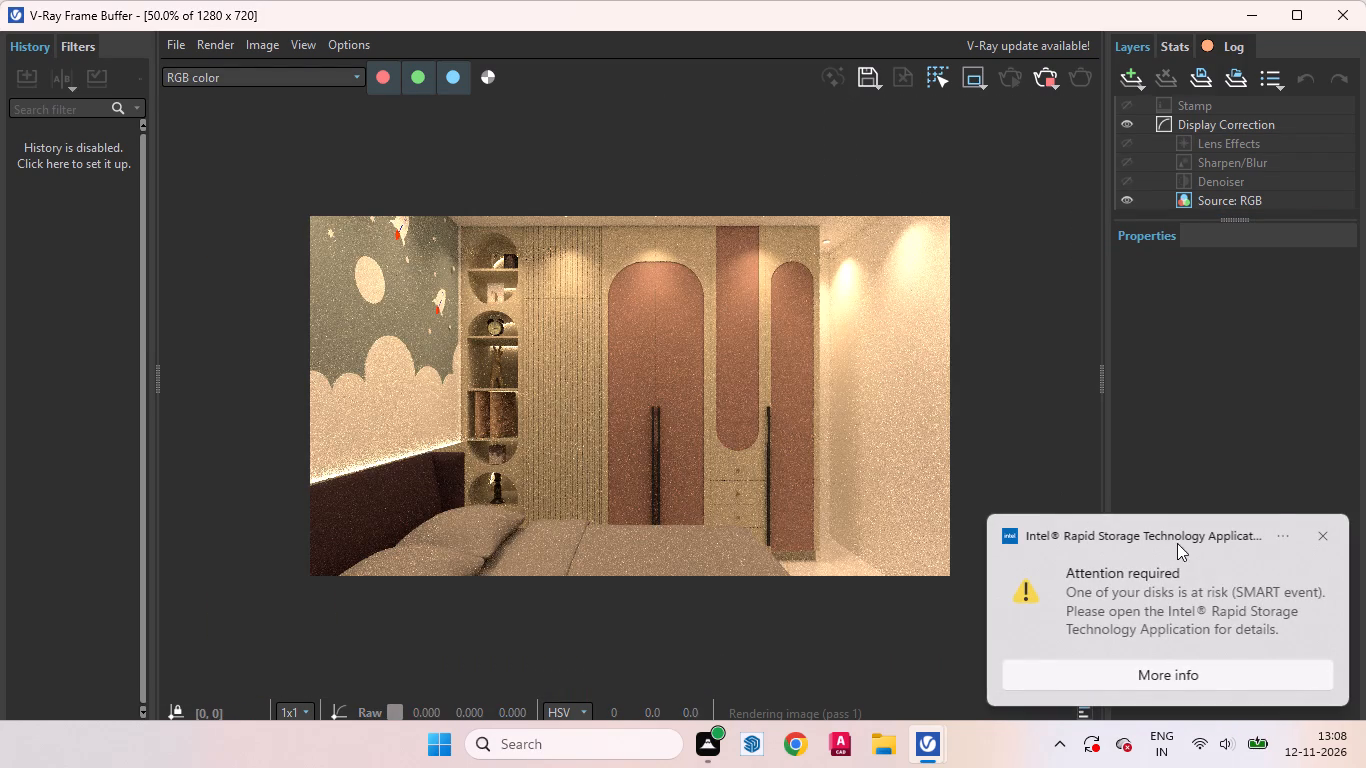
click(1316, 536)
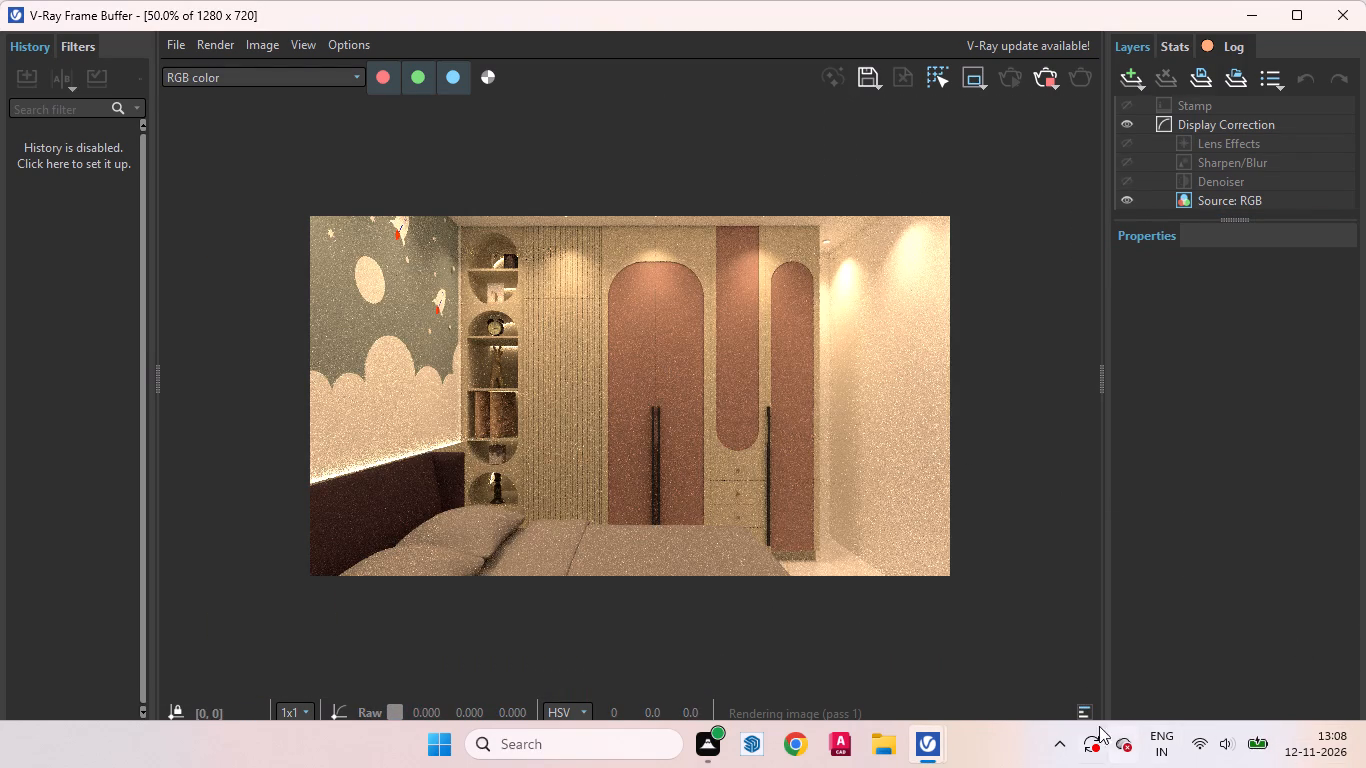
scroll(956, 474, down, 1)
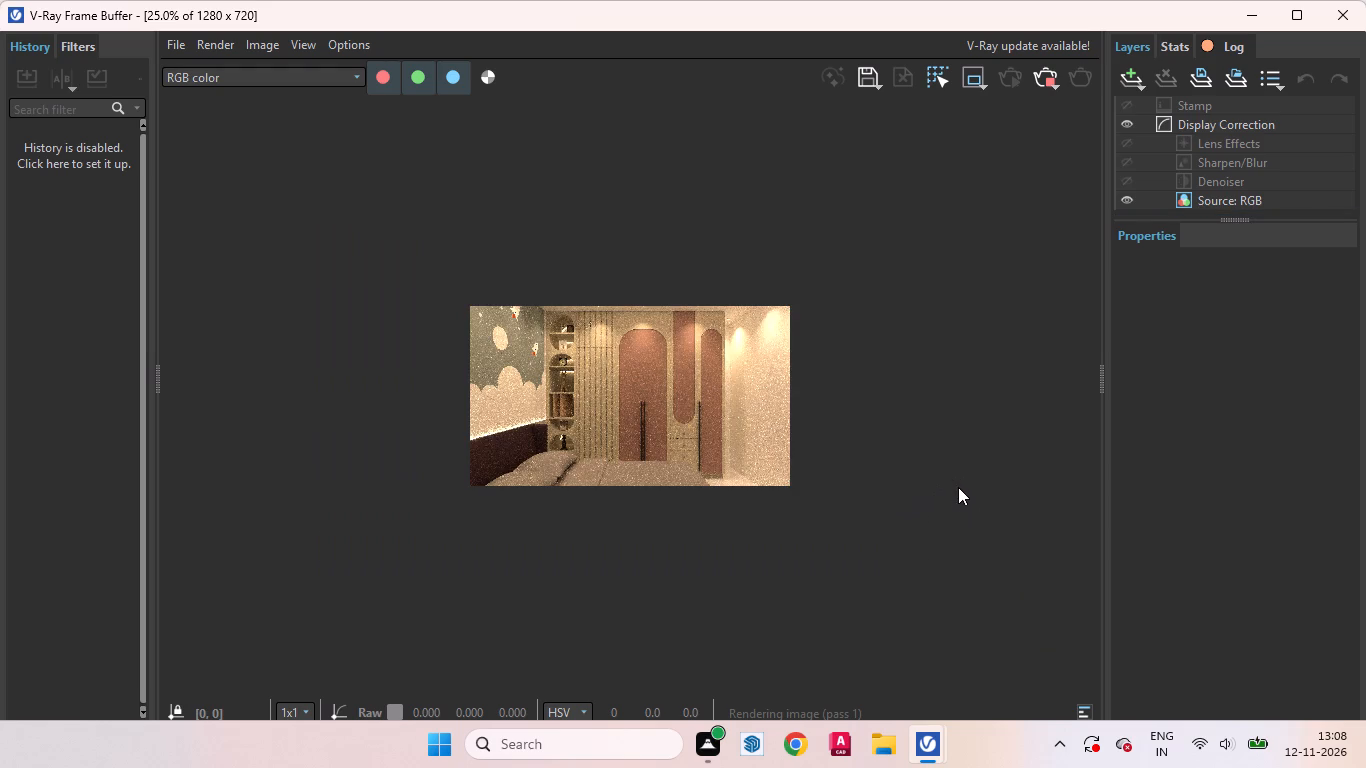
scroll(846, 449, up, 1)
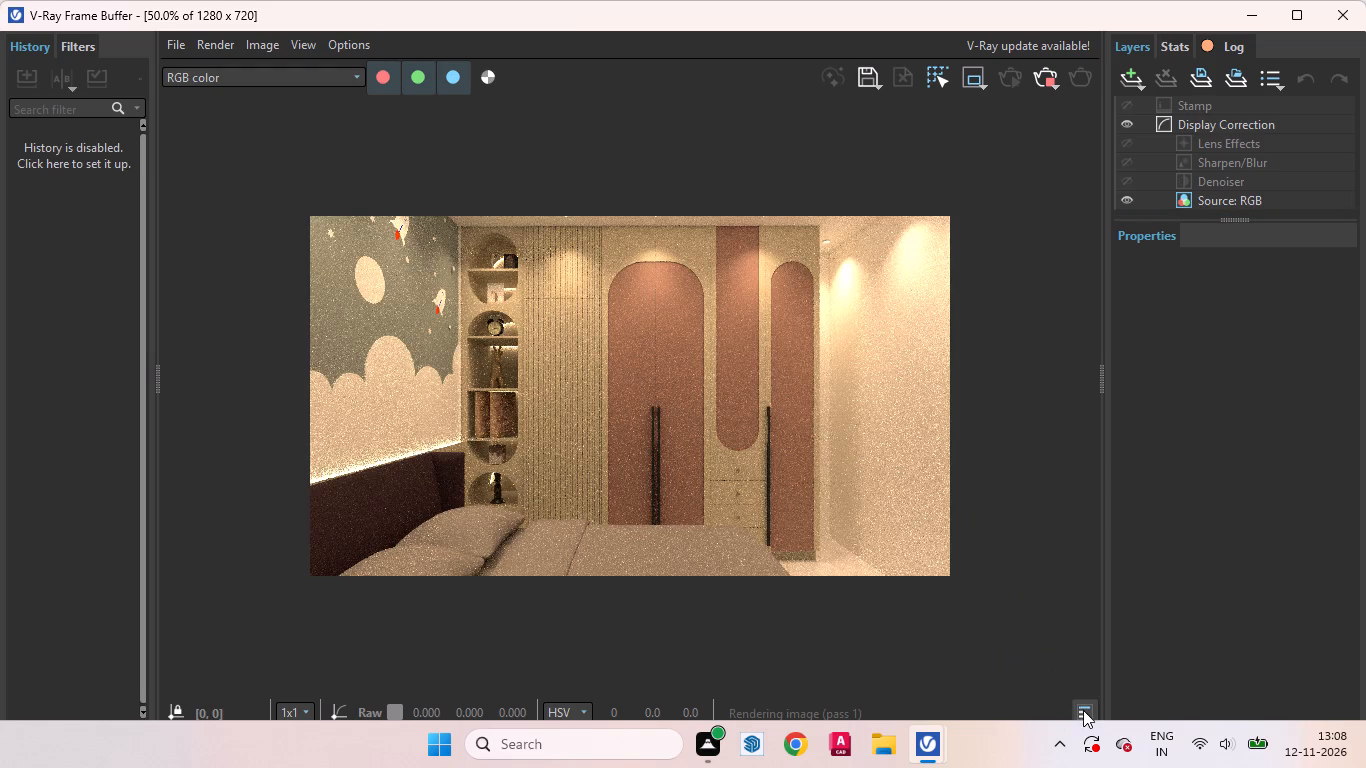
Open the V-Ray log, read its latest rendering entries and close the log window.
click(1083, 710)
scroll(720, 558, down, 3)
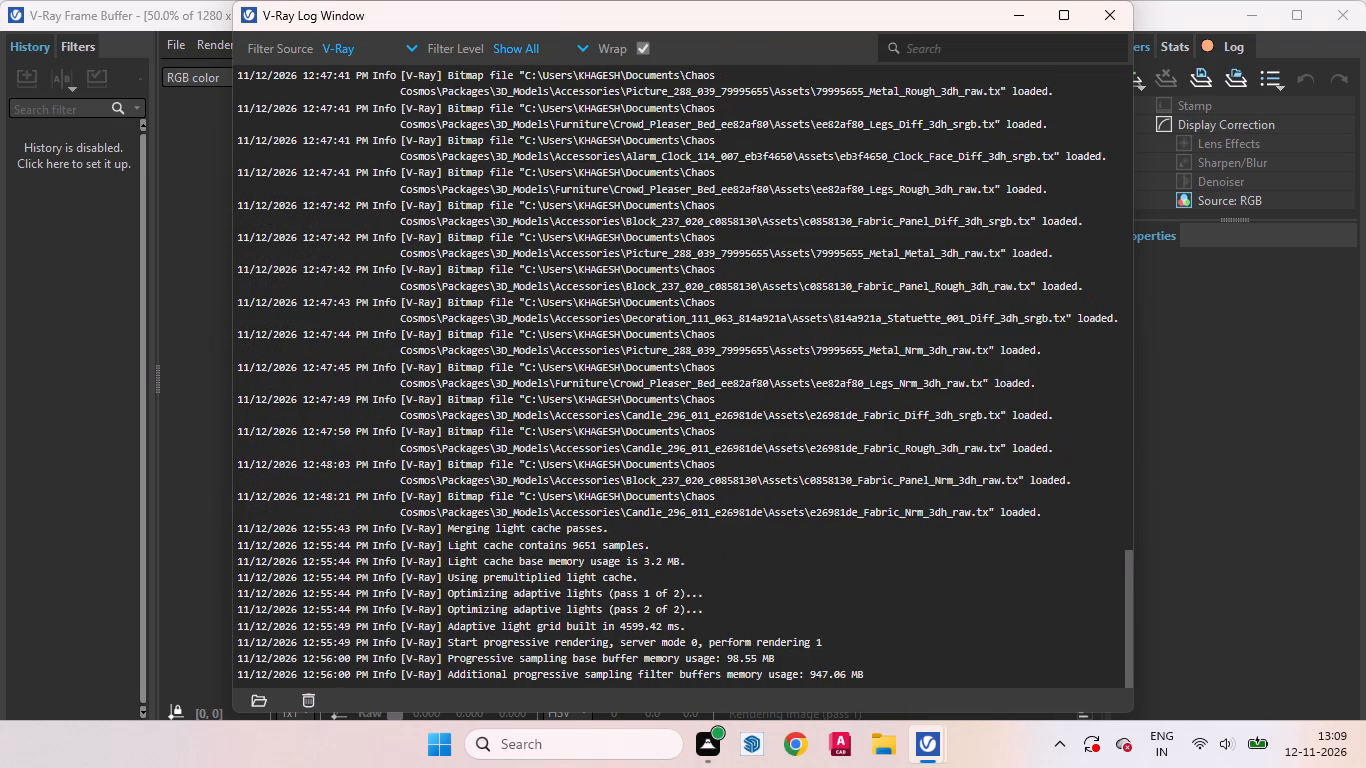
scroll(722, 550, down, 20)
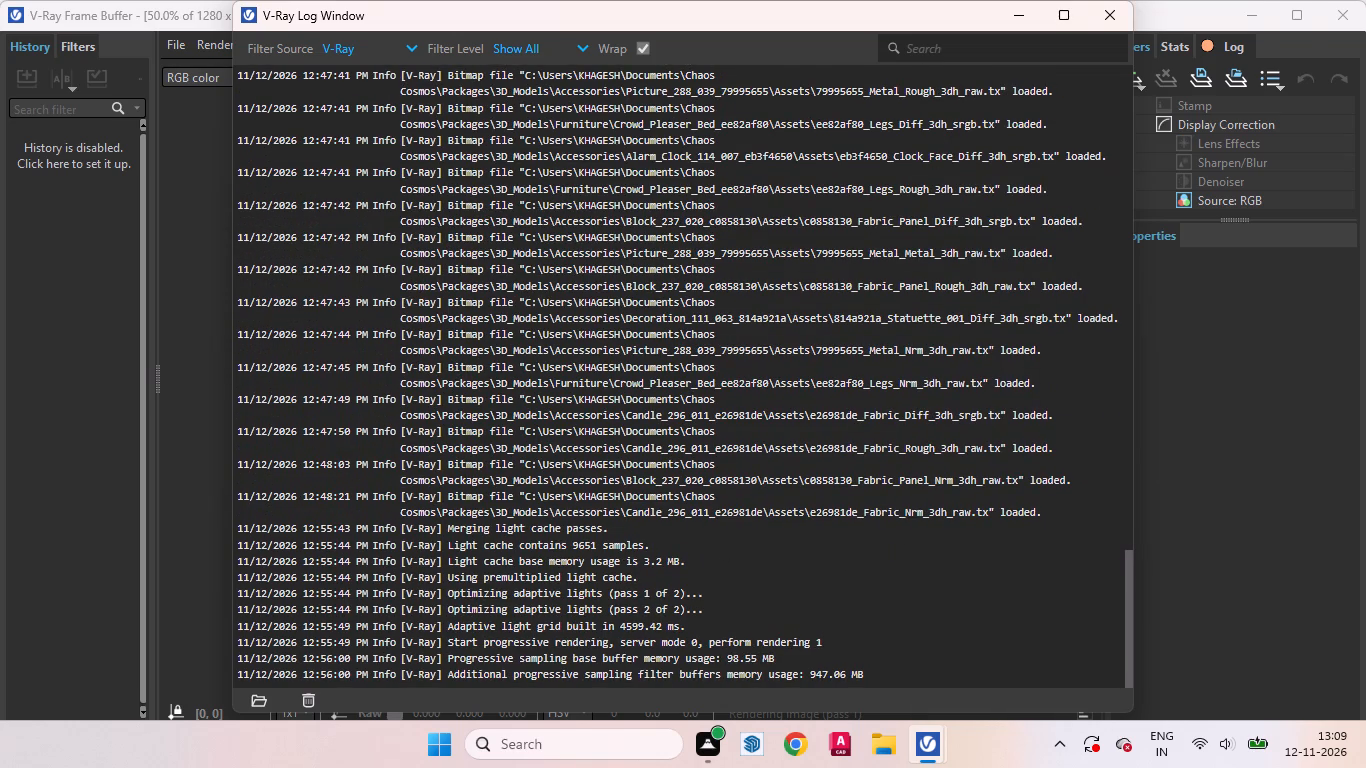
drag(879, 673, 621, 399)
click(945, 630)
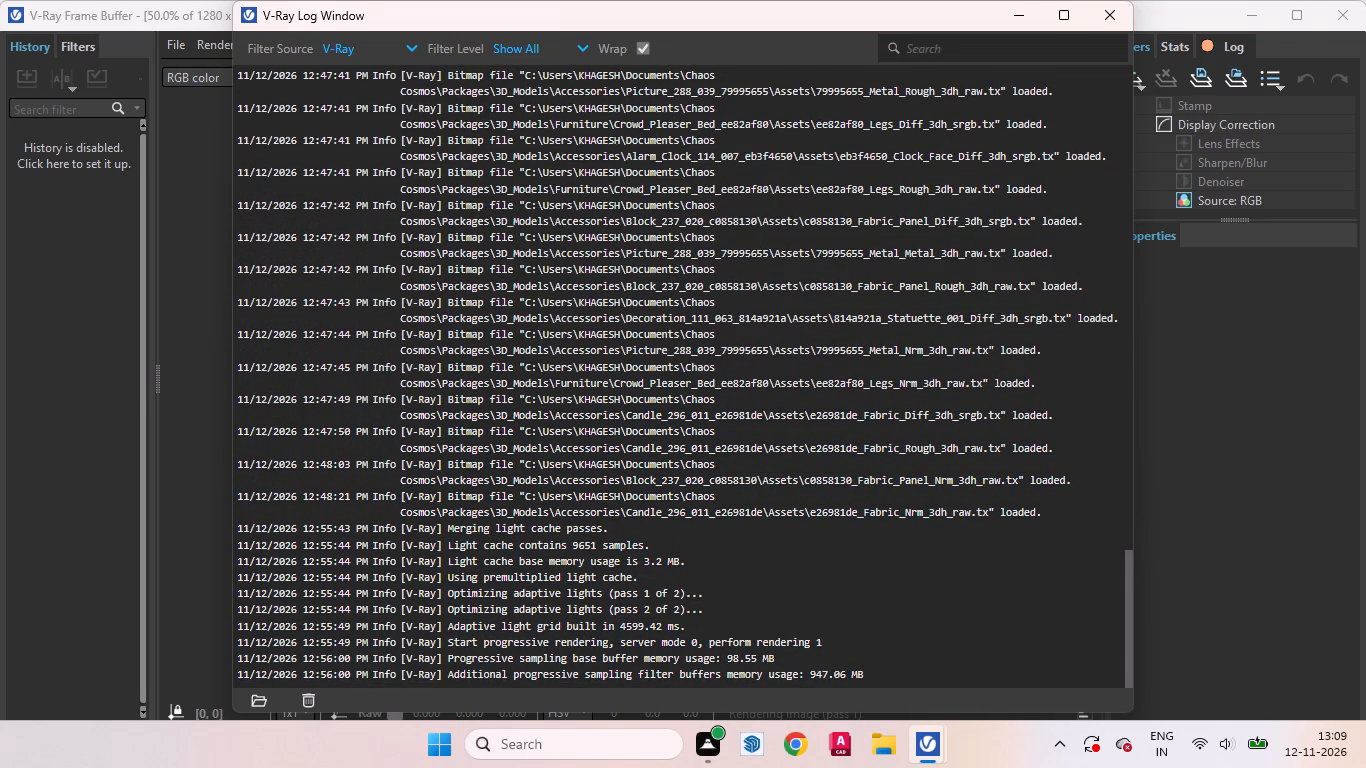
drag(954, 663, 704, 488)
click(885, 613)
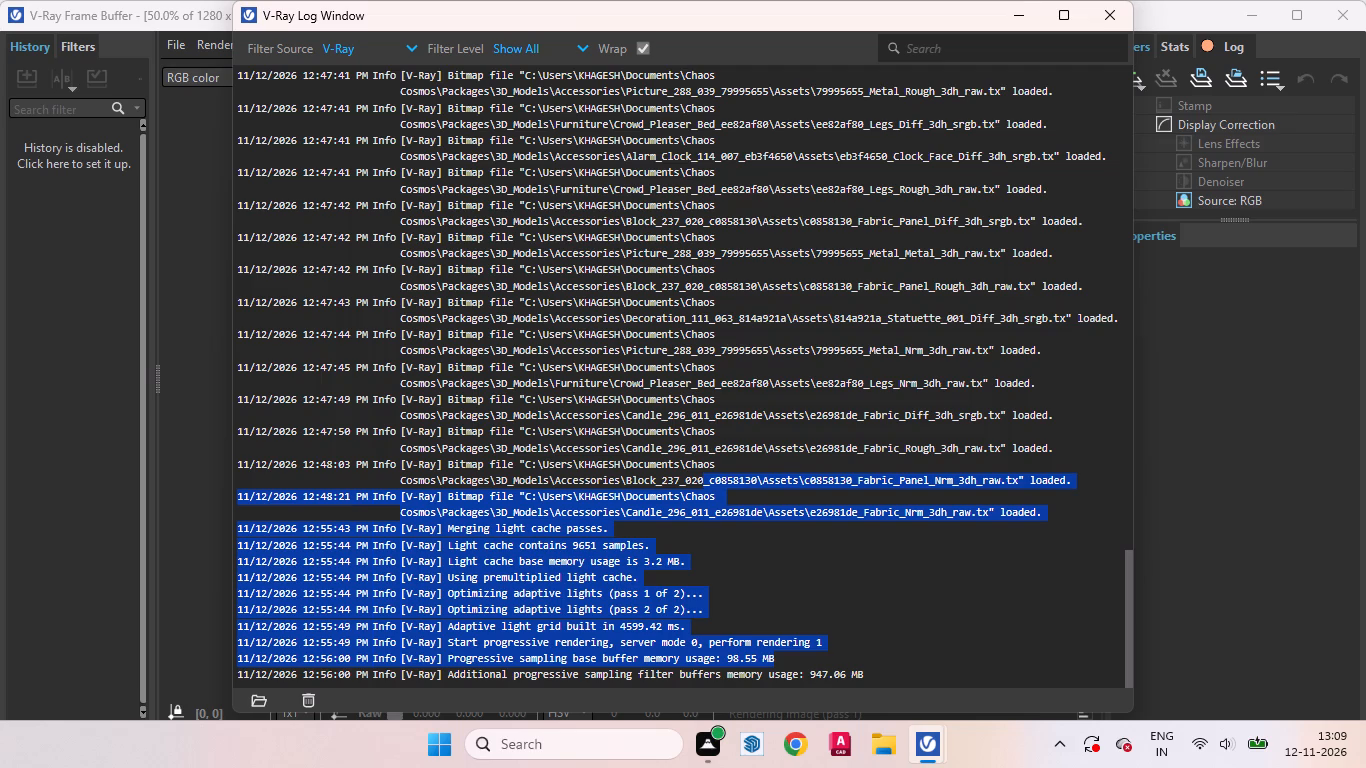
click(837, 594)
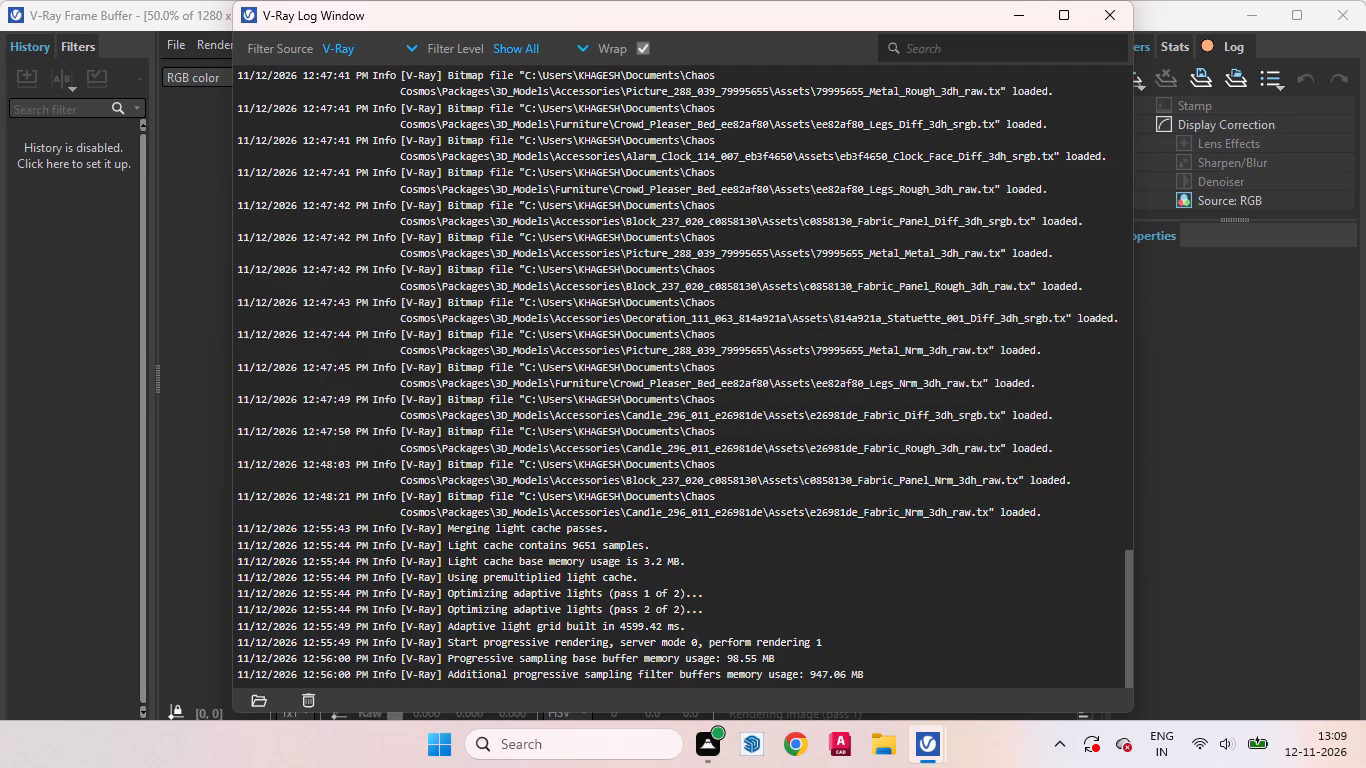
drag(812, 642, 850, 637)
drag(842, 680, 843, 680)
drag(843, 680, 907, 672)
click(898, 648)
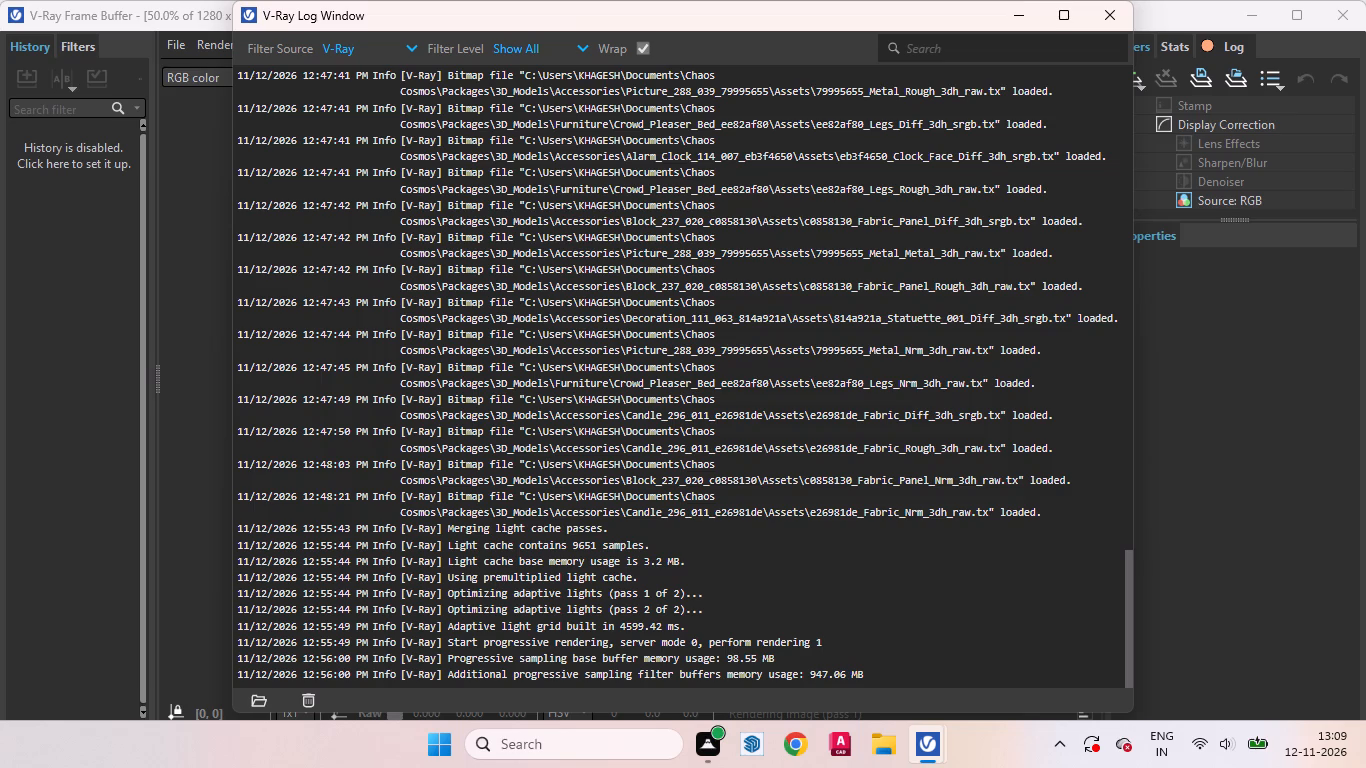
drag(807, 670, 843, 670)
drag(880, 678, 836, 657)
click(917, 629)
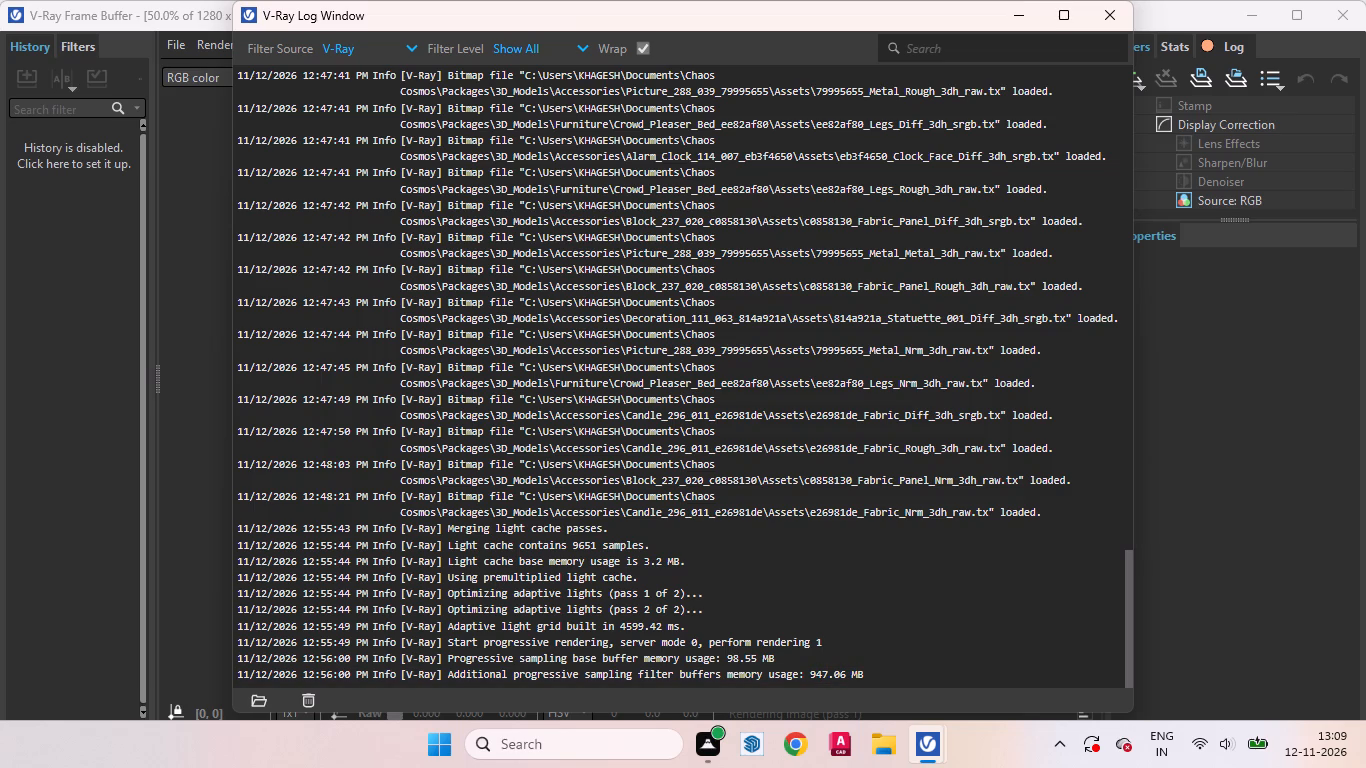
drag(899, 638, 900, 539)
click(966, 598)
drag(889, 582, 1004, 581)
drag(935, 610, 879, 589)
click(951, 581)
scroll(913, 625, down, 7)
drag(908, 644, 822, 608)
drag(822, 608, 805, 451)
drag(875, 580, 876, 565)
click(924, 560)
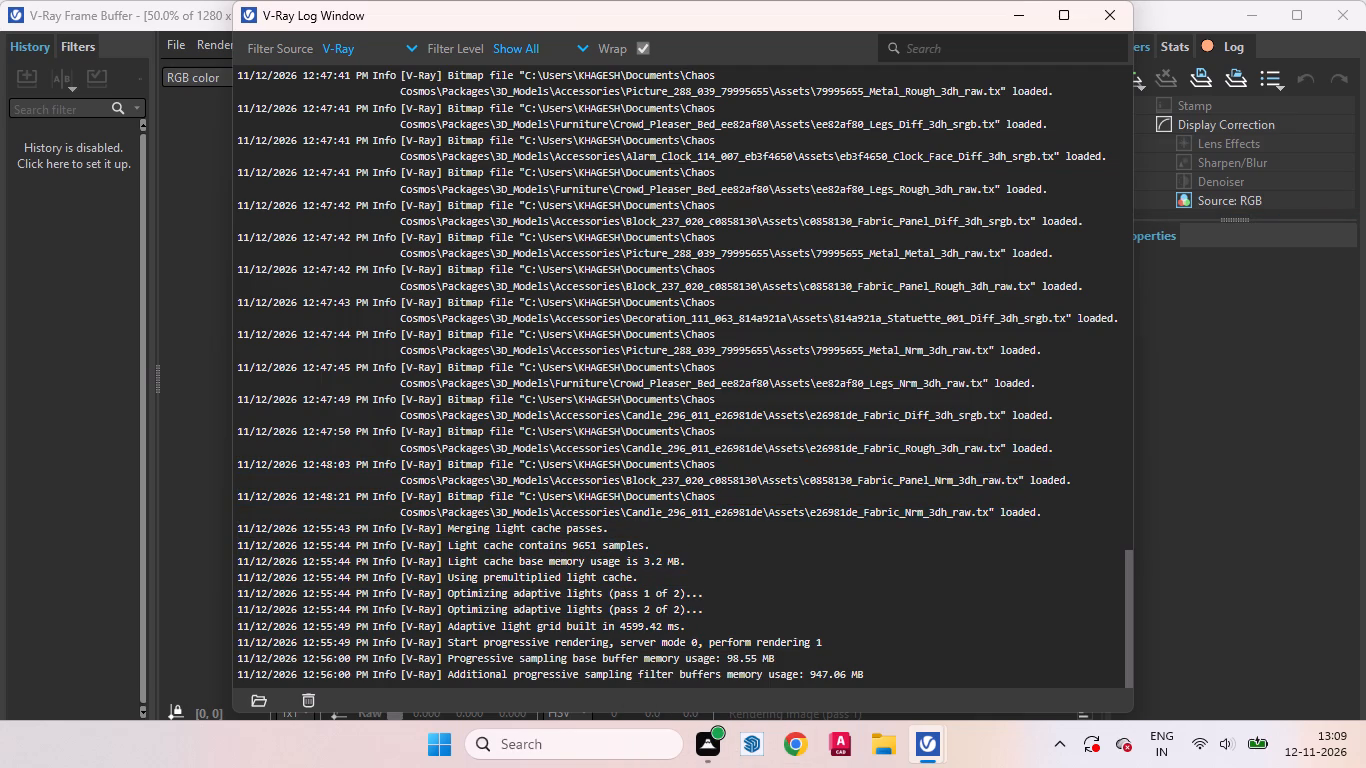
click(1110, 20)
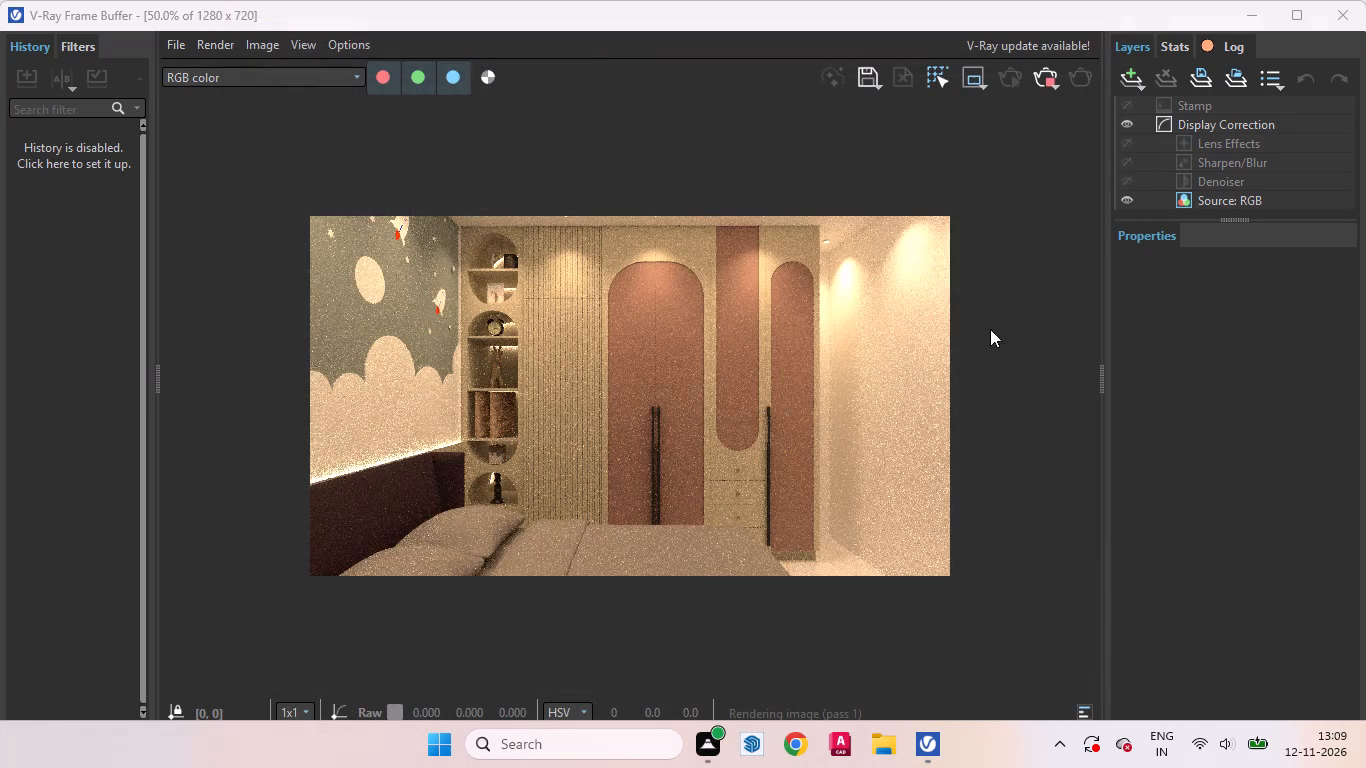
Check the bedroom render once more and minimise the V-Ray Frame Buffer to return to the model.
scroll(516, 464, up, 2)
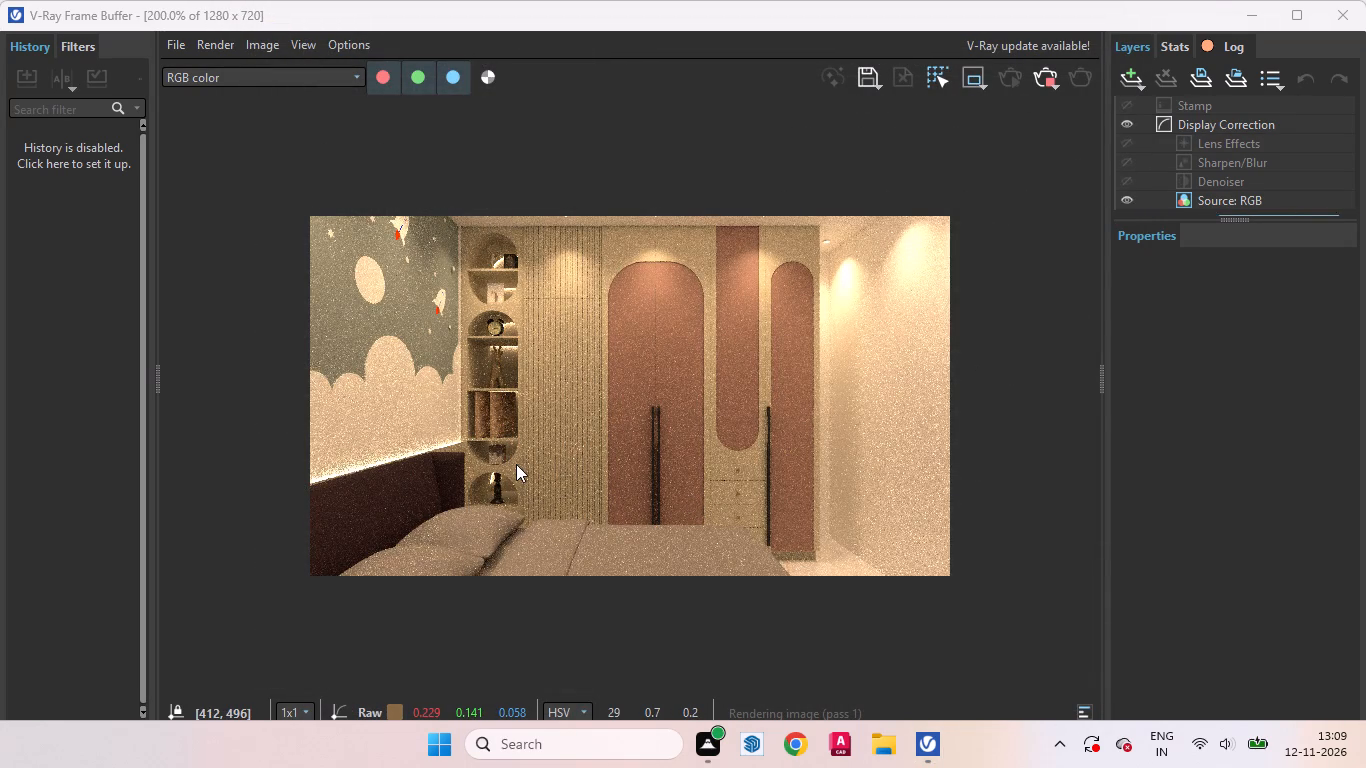
scroll(723, 494, down, 2)
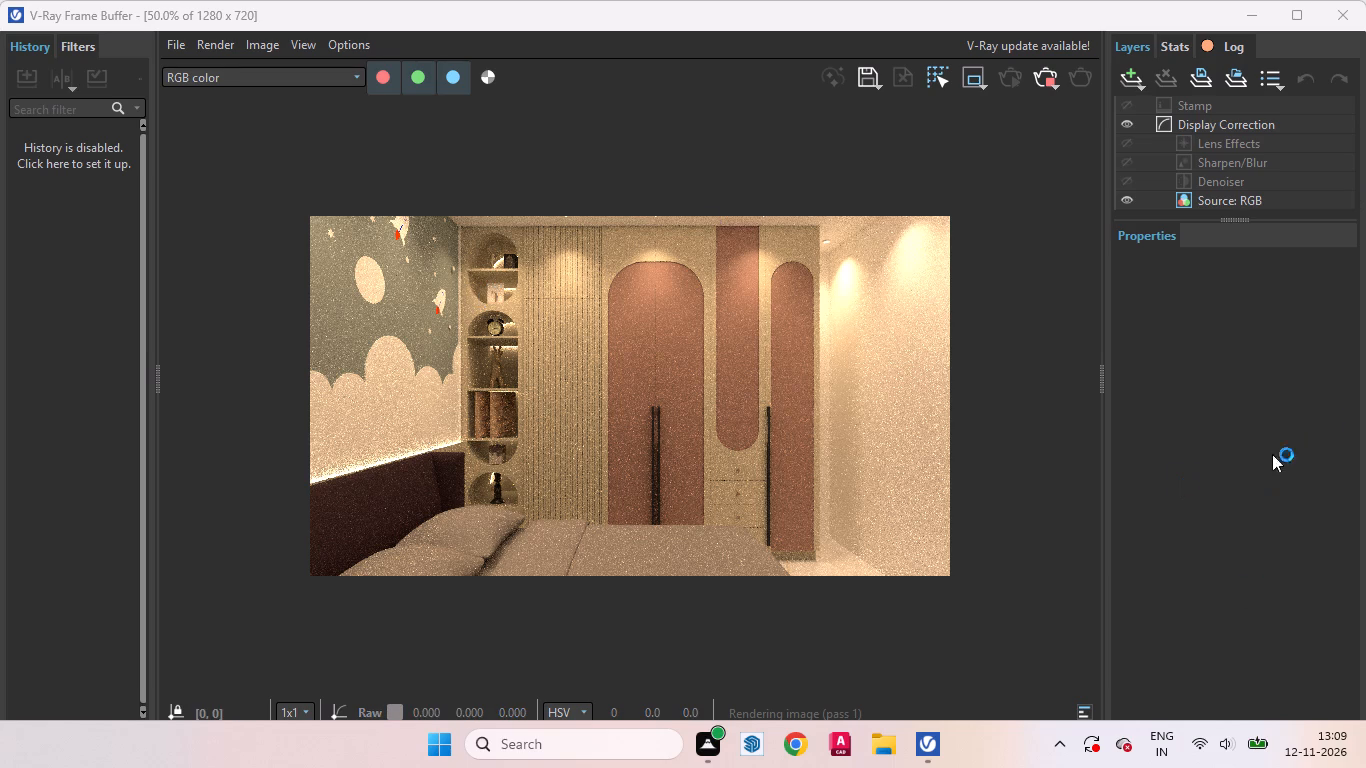
click(1246, 13)
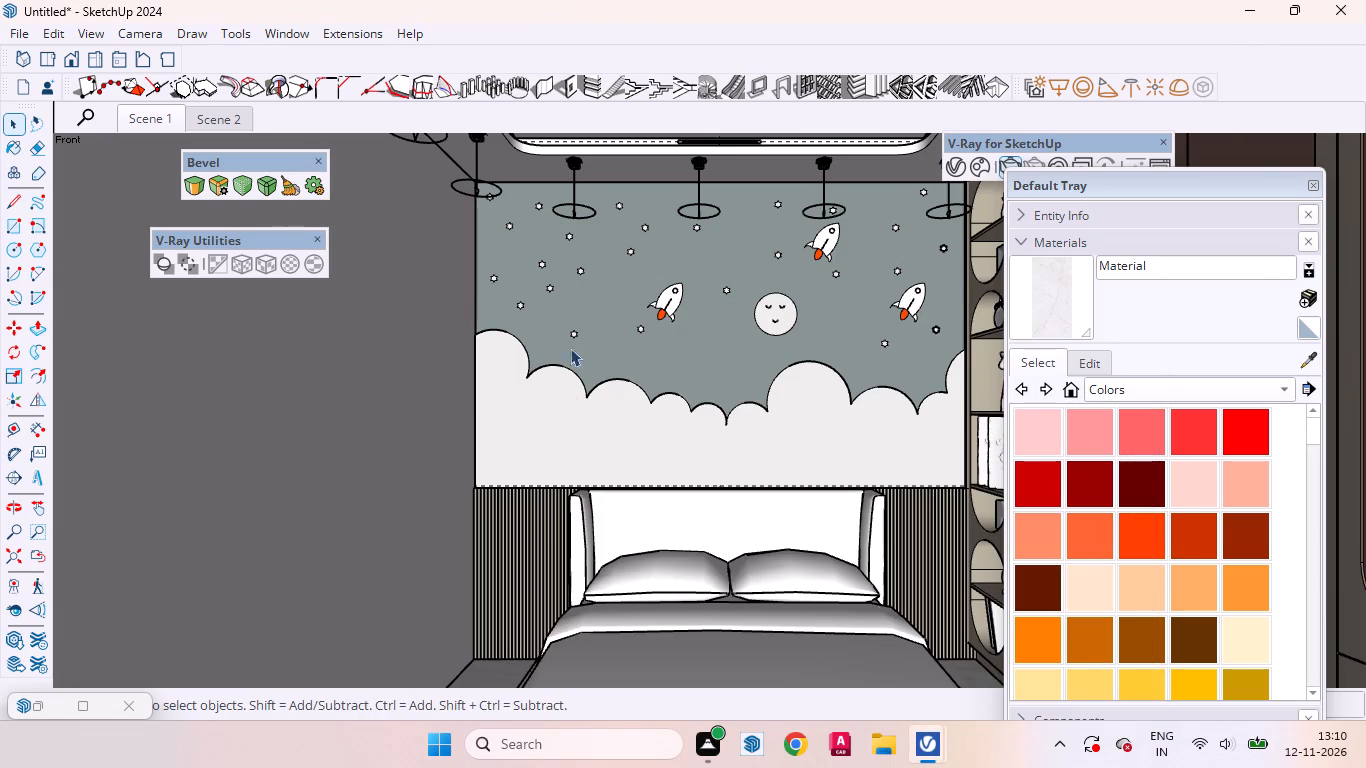
Move the Default Tray down over the mural wall to uncover the arched shelving beside it.
scroll(965, 307, up, 15)
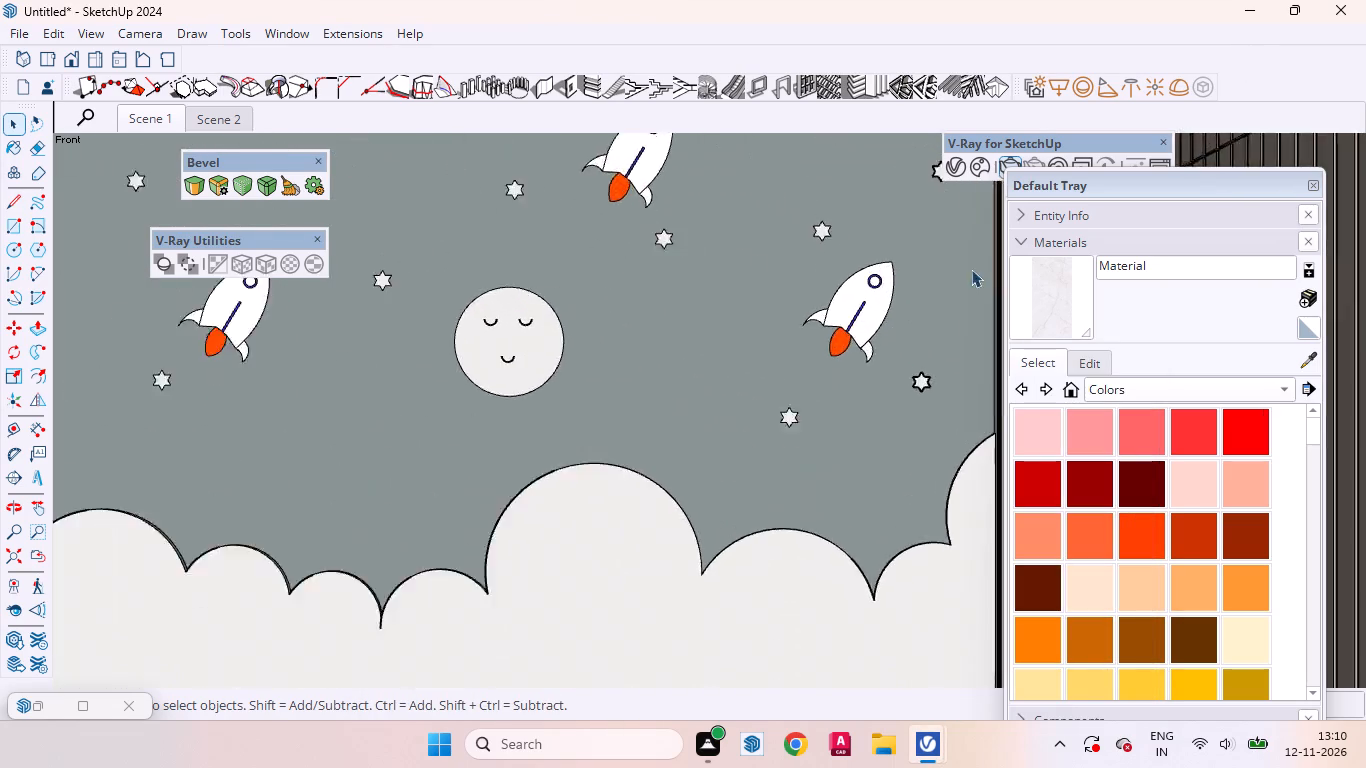
scroll(971, 269, up, 2)
drag(1211, 185, 614, 508)
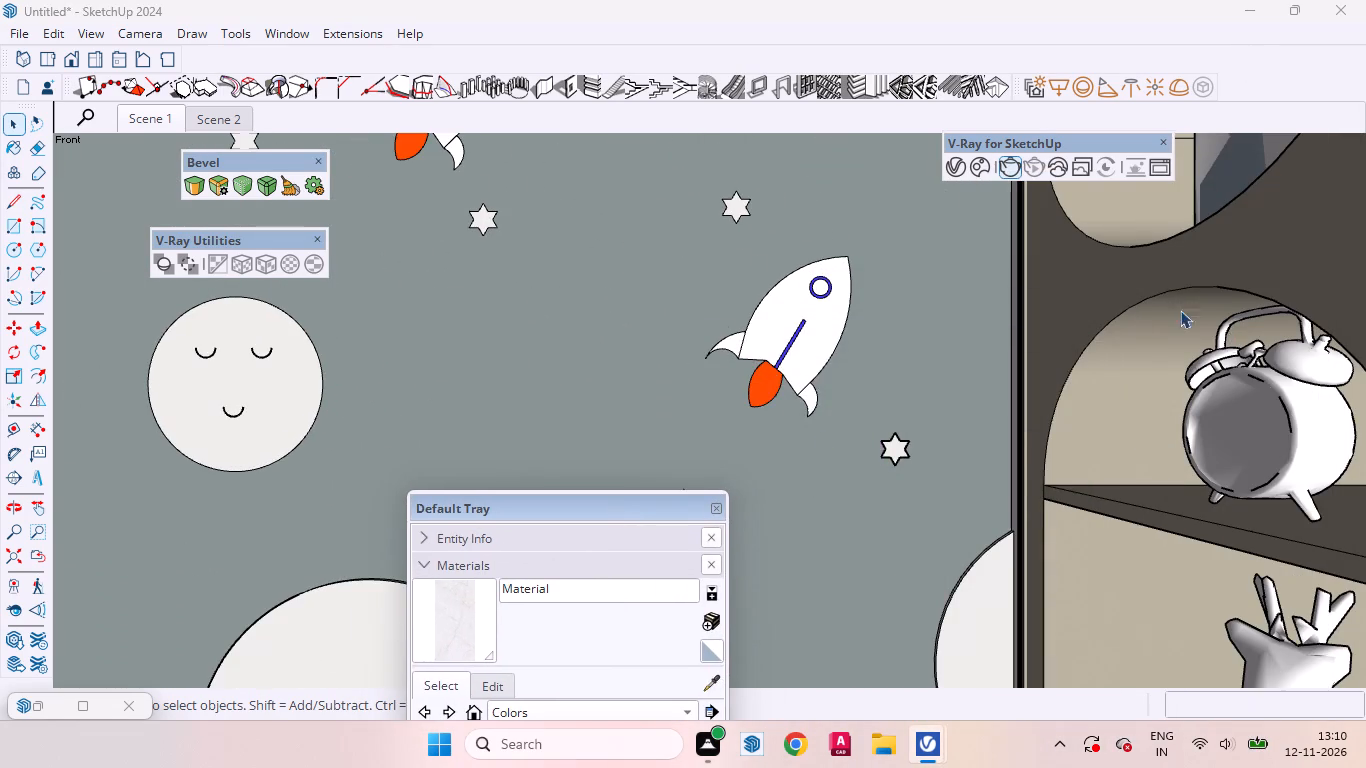
Examine the joint between the mural wall and the arched shelving up close from several angles, around the rocket's height.
scroll(1132, 297, up, 18)
middle_drag(963, 304, 1155, 319)
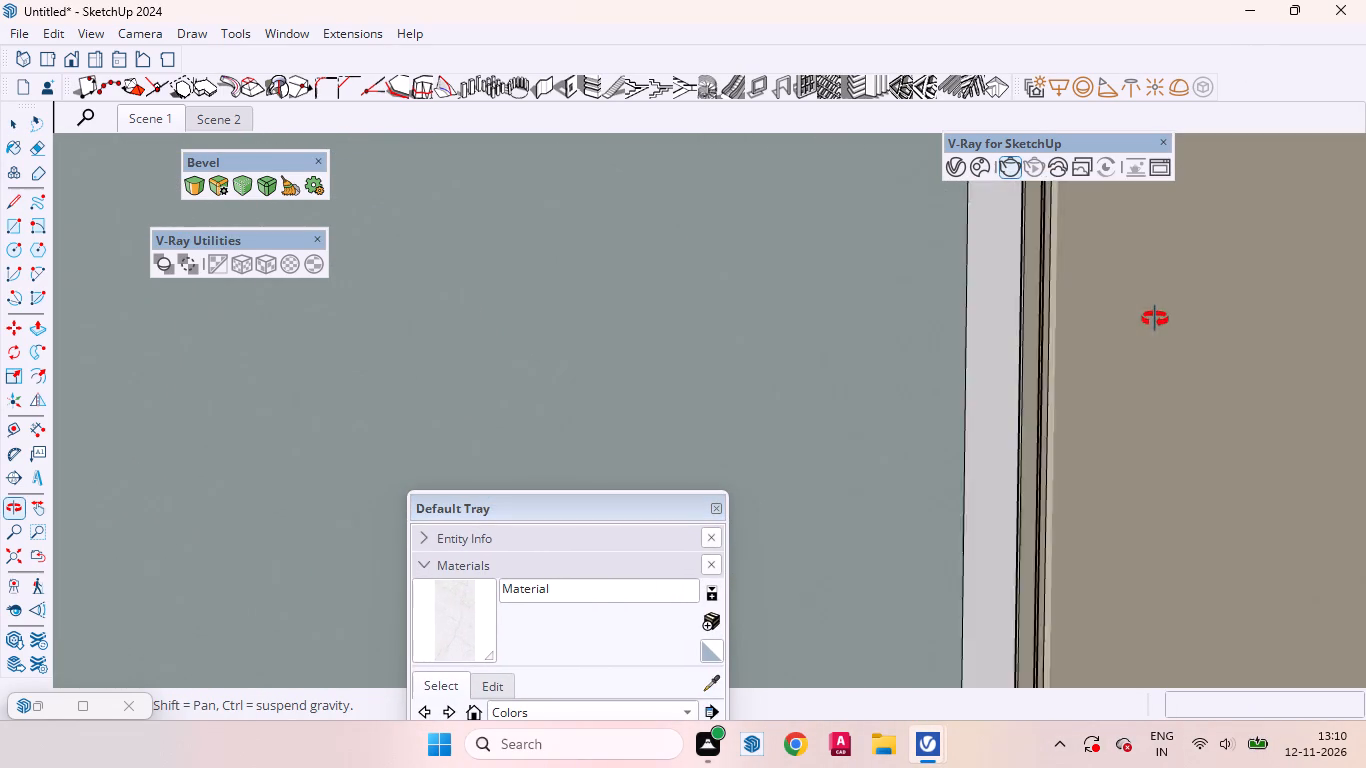
middle_drag(1155, 319, 1177, 543)
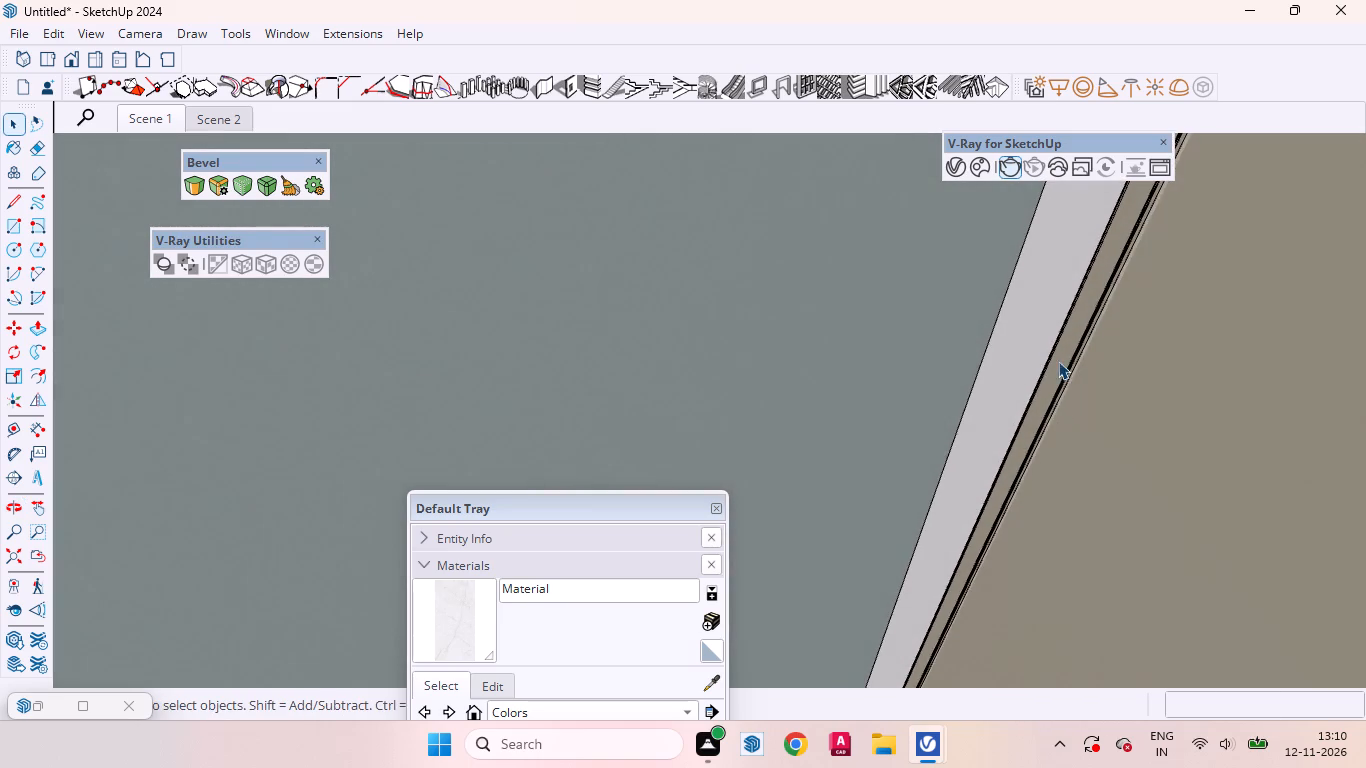
scroll(1059, 355, up, 8)
middle_drag(1058, 366, 780, 217)
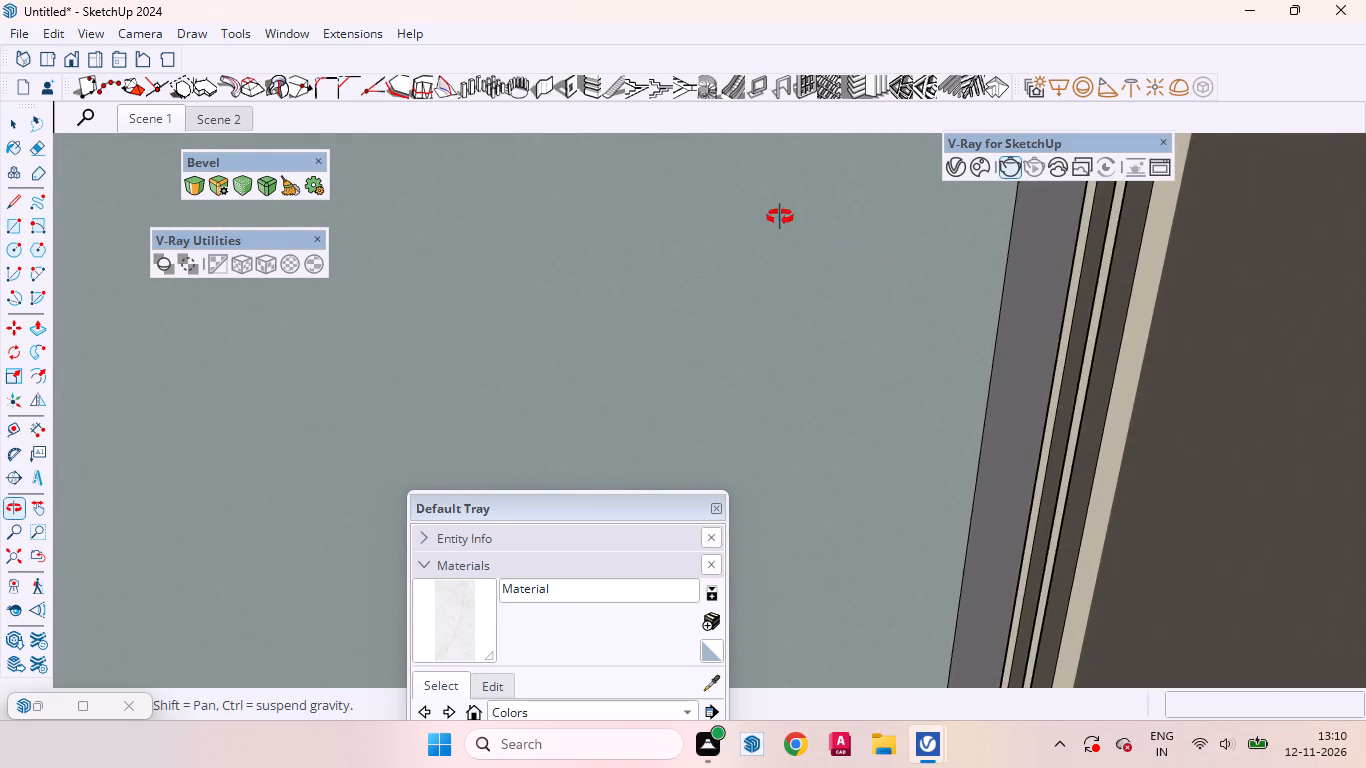
middle_drag(780, 217, 827, 201)
scroll(1081, 332, down, 6)
scroll(1060, 300, up, 1)
scroll(1060, 300, down, 14)
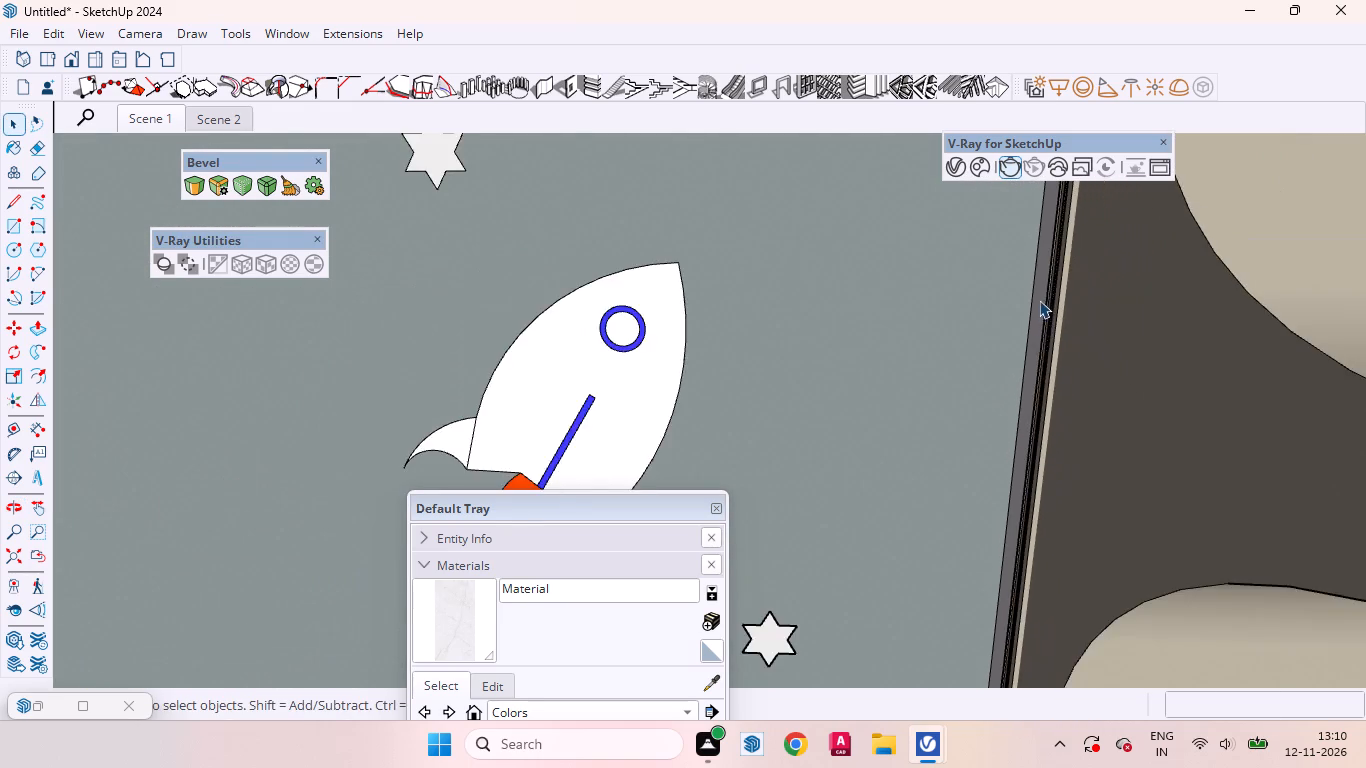
scroll(1039, 300, down, 3)
middle_drag(1034, 453, 1364, 395)
scroll(775, 363, up, 20)
scroll(775, 363, up, 11)
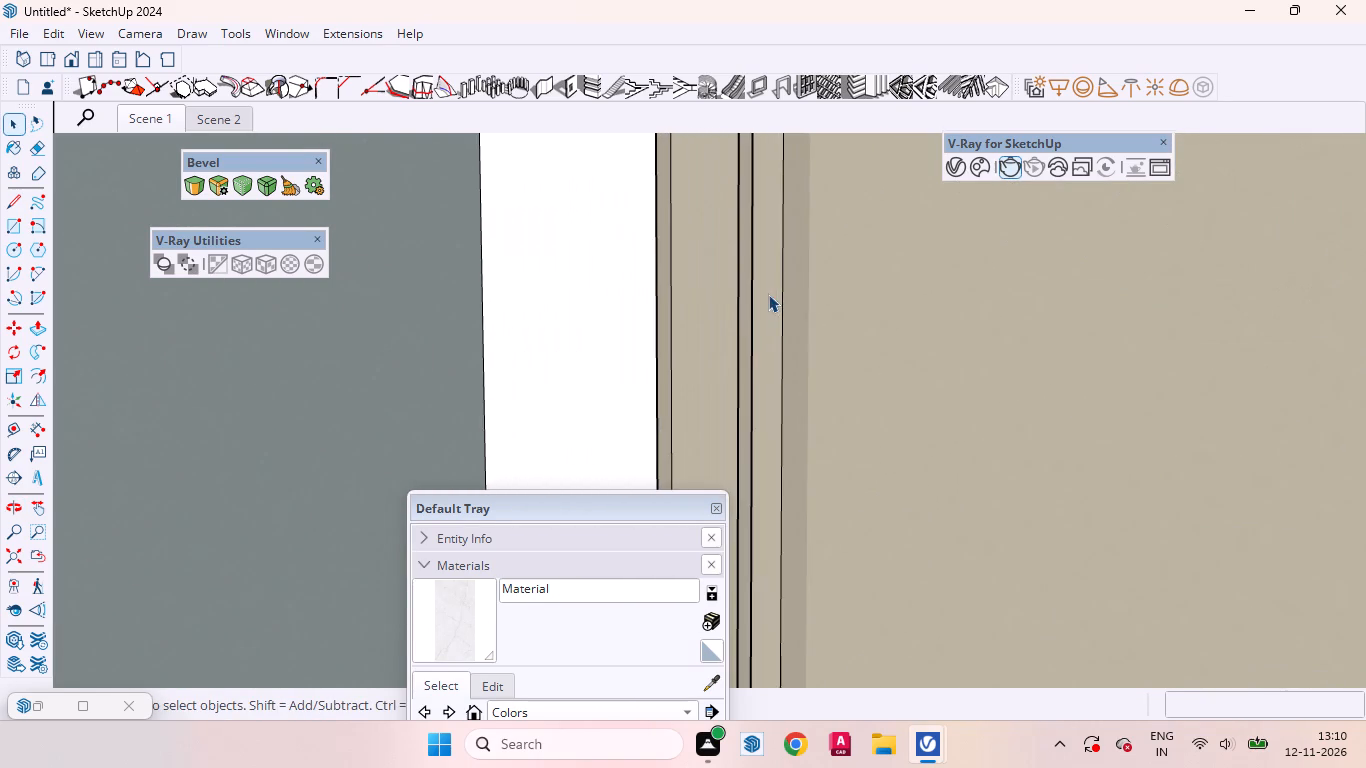
middle_drag(770, 295, 748, 378)
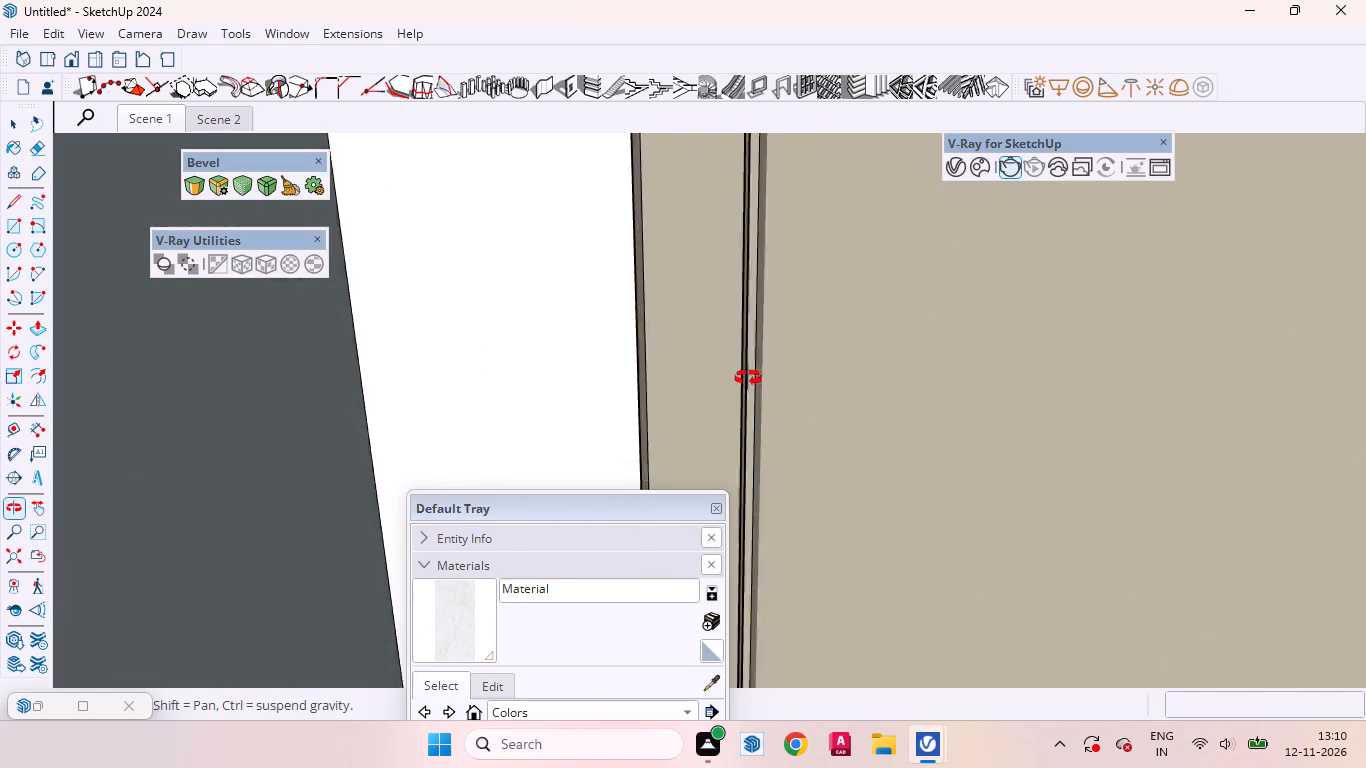
middle_drag(748, 378, 594, 364)
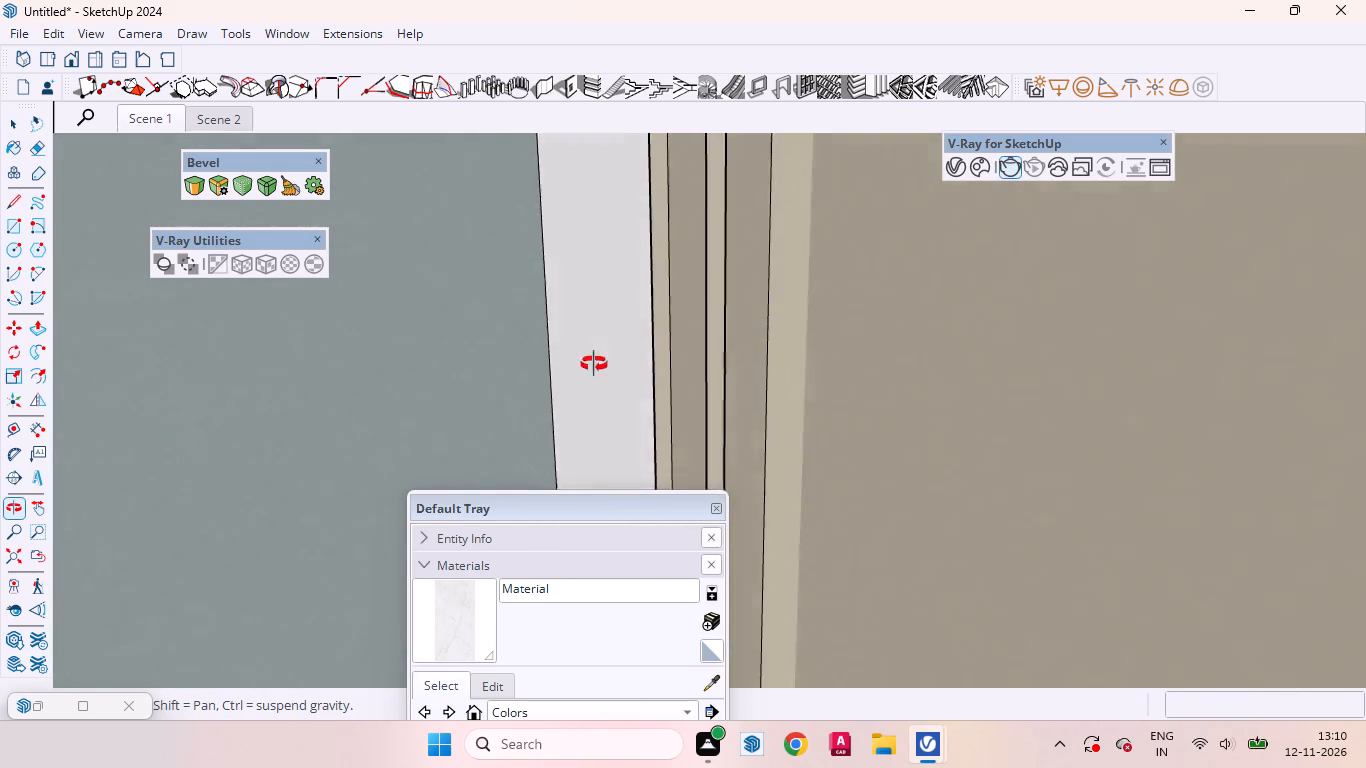
middle_drag(594, 364, 779, 368)
Inspect the same joint lower down, beside the mural's clouds and the shelf holding the deer figurine.
scroll(747, 314, down, 3)
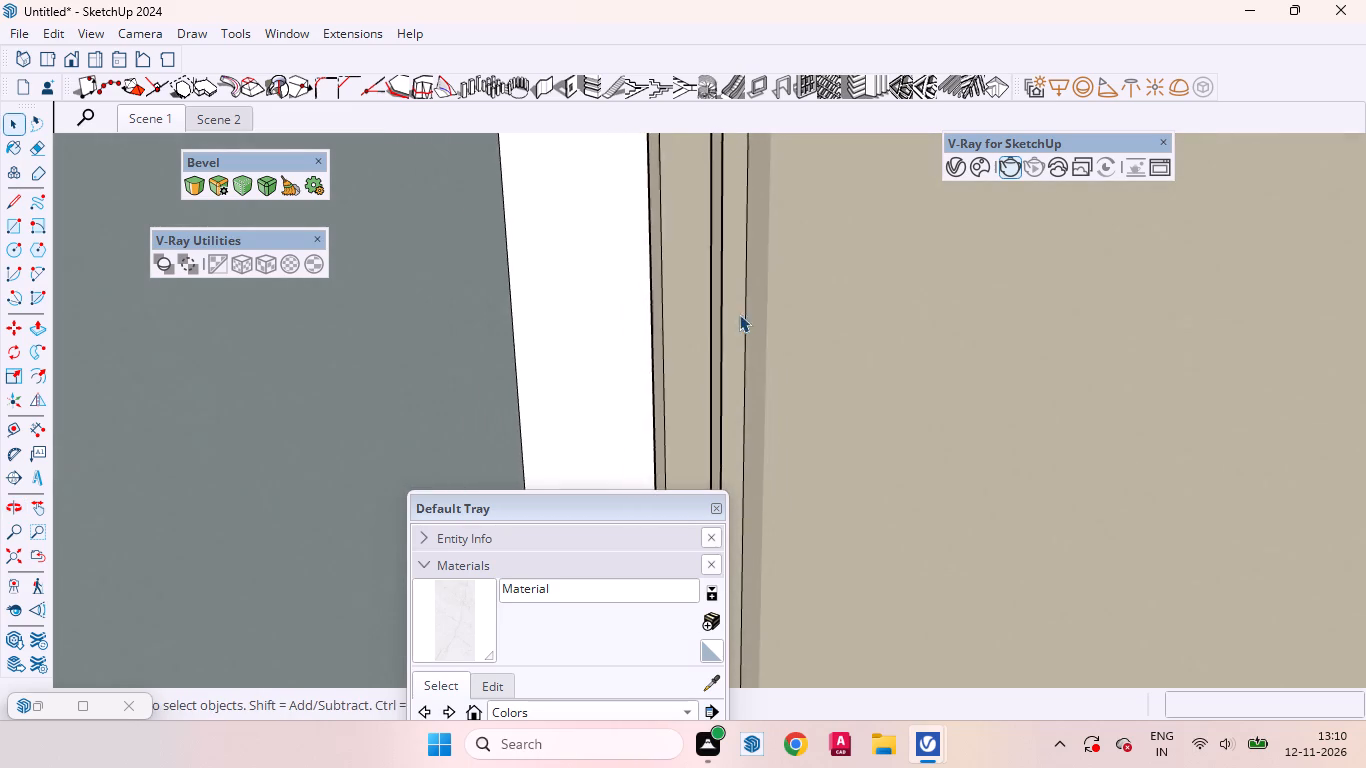
scroll(739, 314, down, 20)
scroll(739, 314, down, 10)
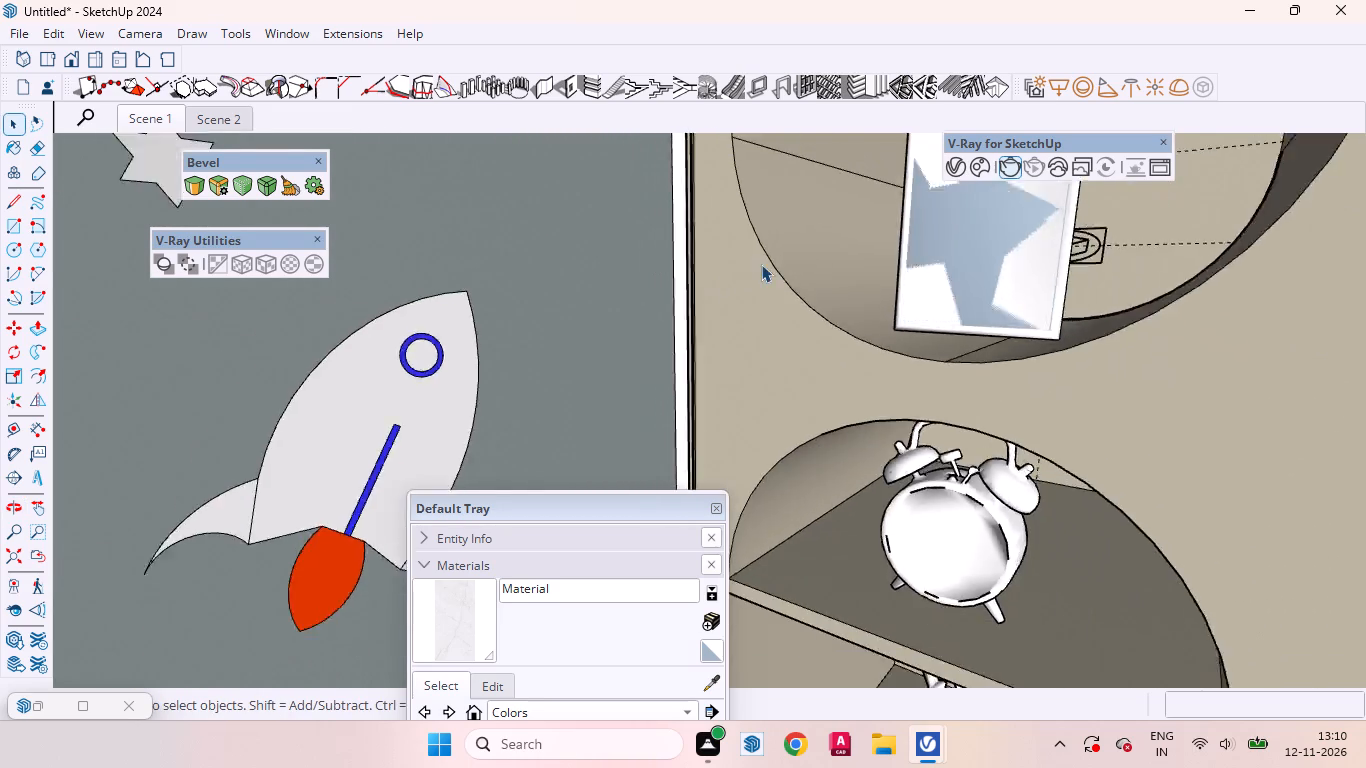
scroll(761, 264, down, 10)
scroll(765, 486, up, 16)
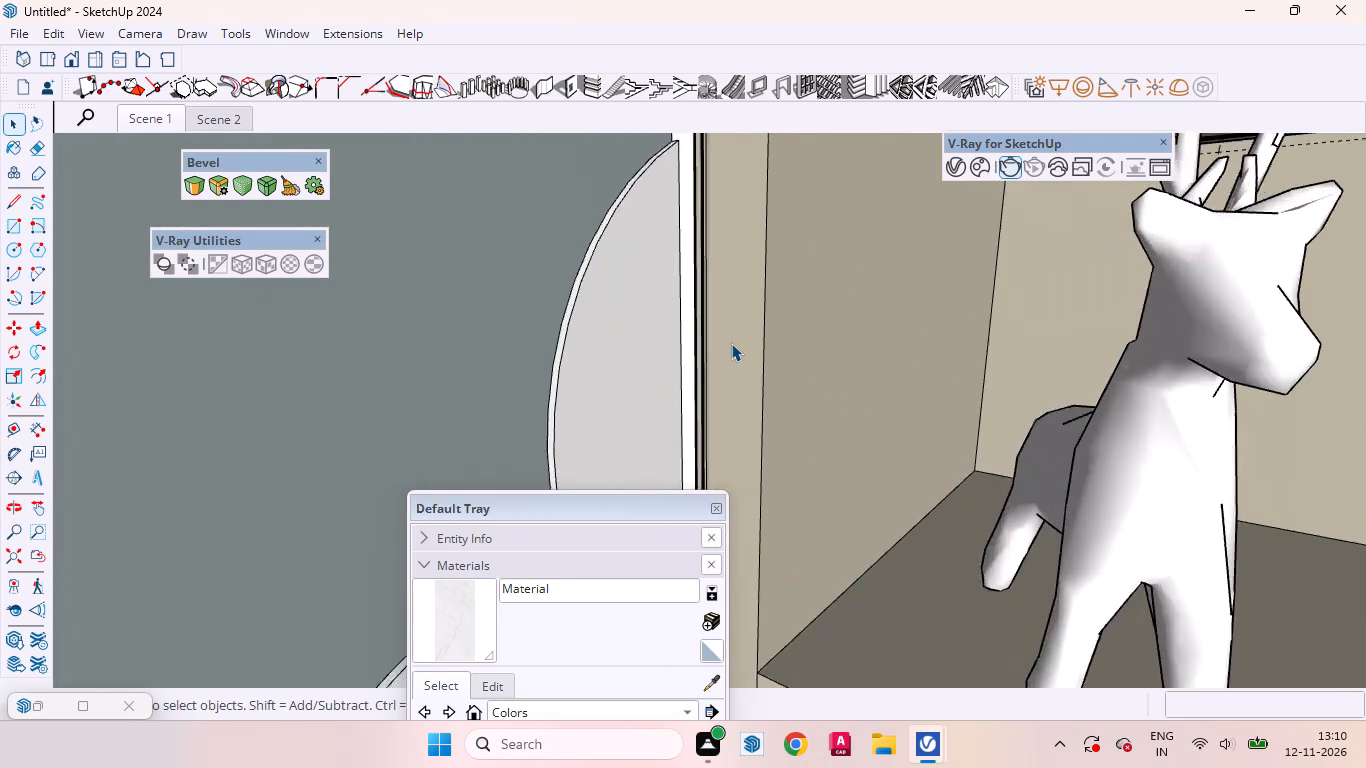
scroll(731, 343, up, 16)
middle_drag(723, 373, 500, 368)
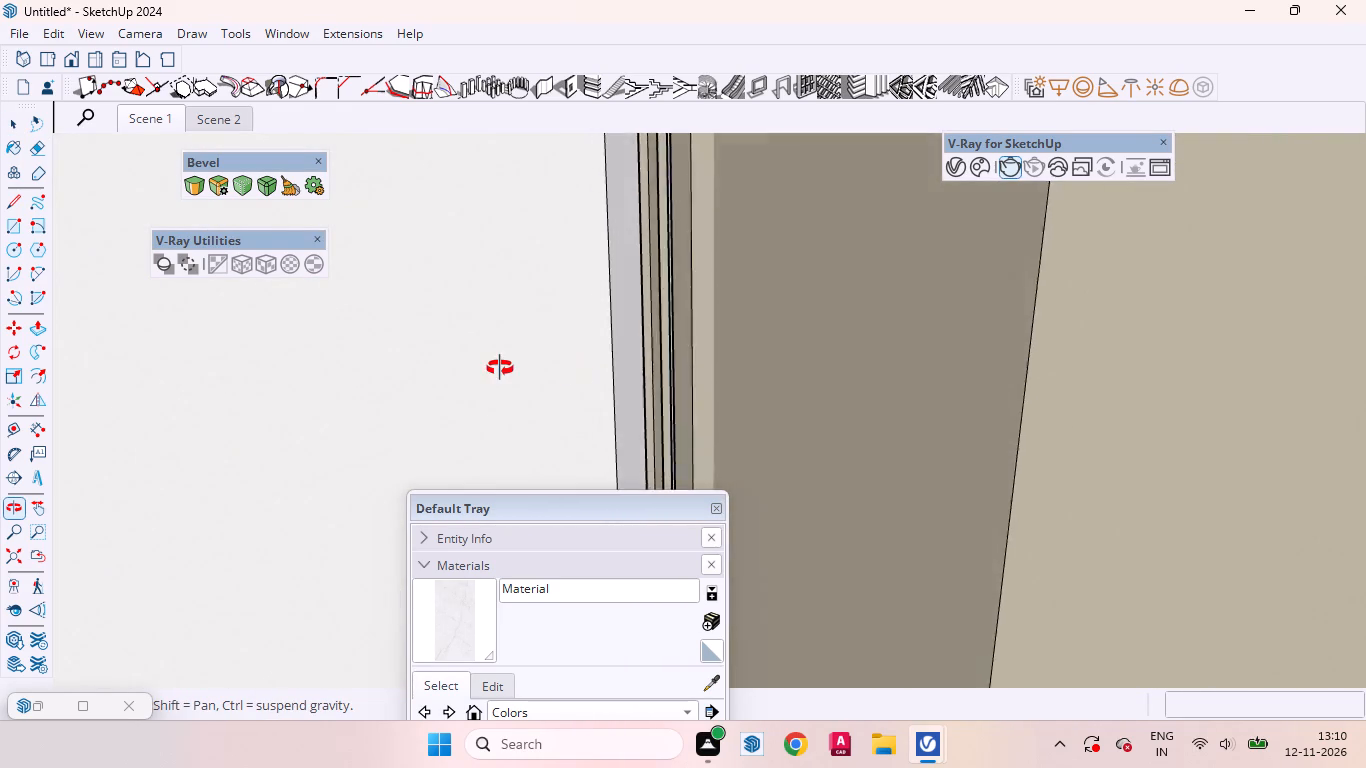
middle_drag(500, 368, 986, 412)
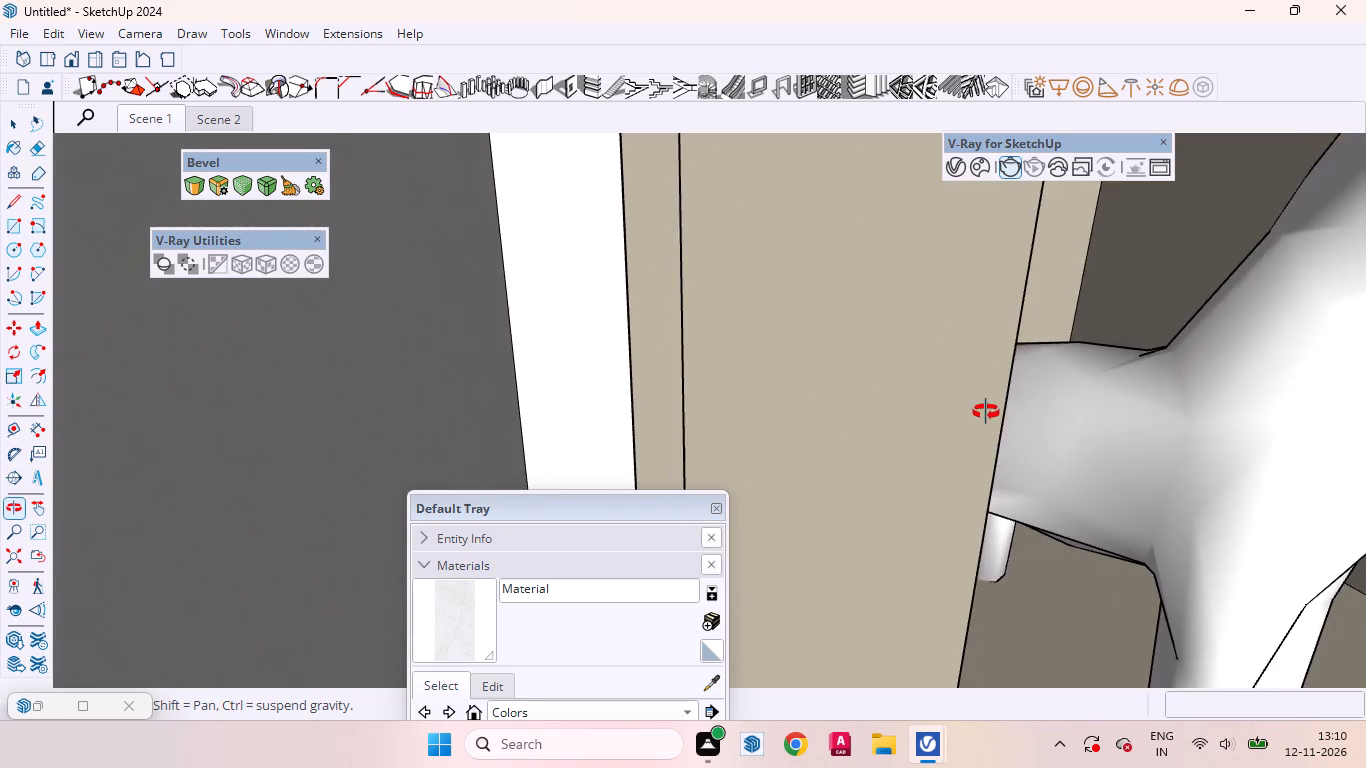
middle_drag(986, 412, 1013, 467)
scroll(498, 389, down, 17)
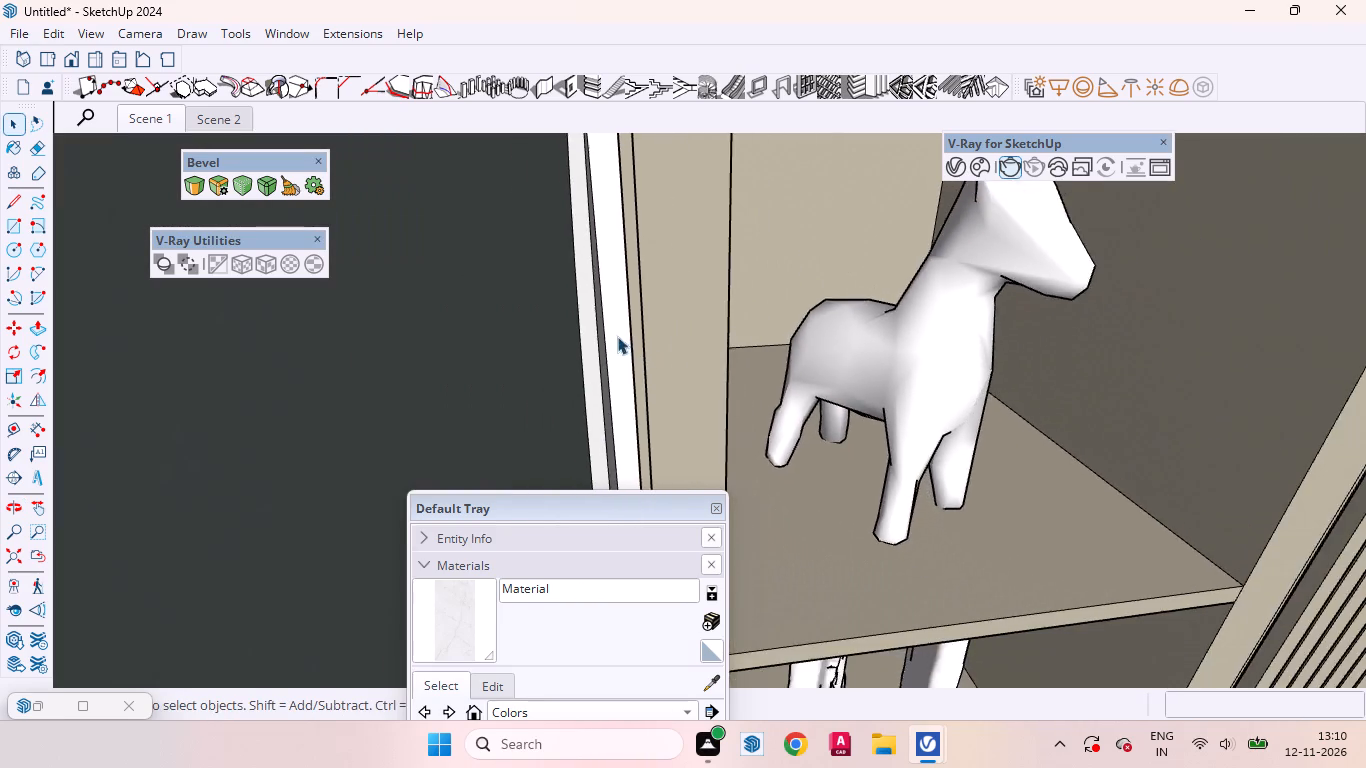
scroll(617, 336, down, 18)
middle_drag(716, 353, 587, 286)
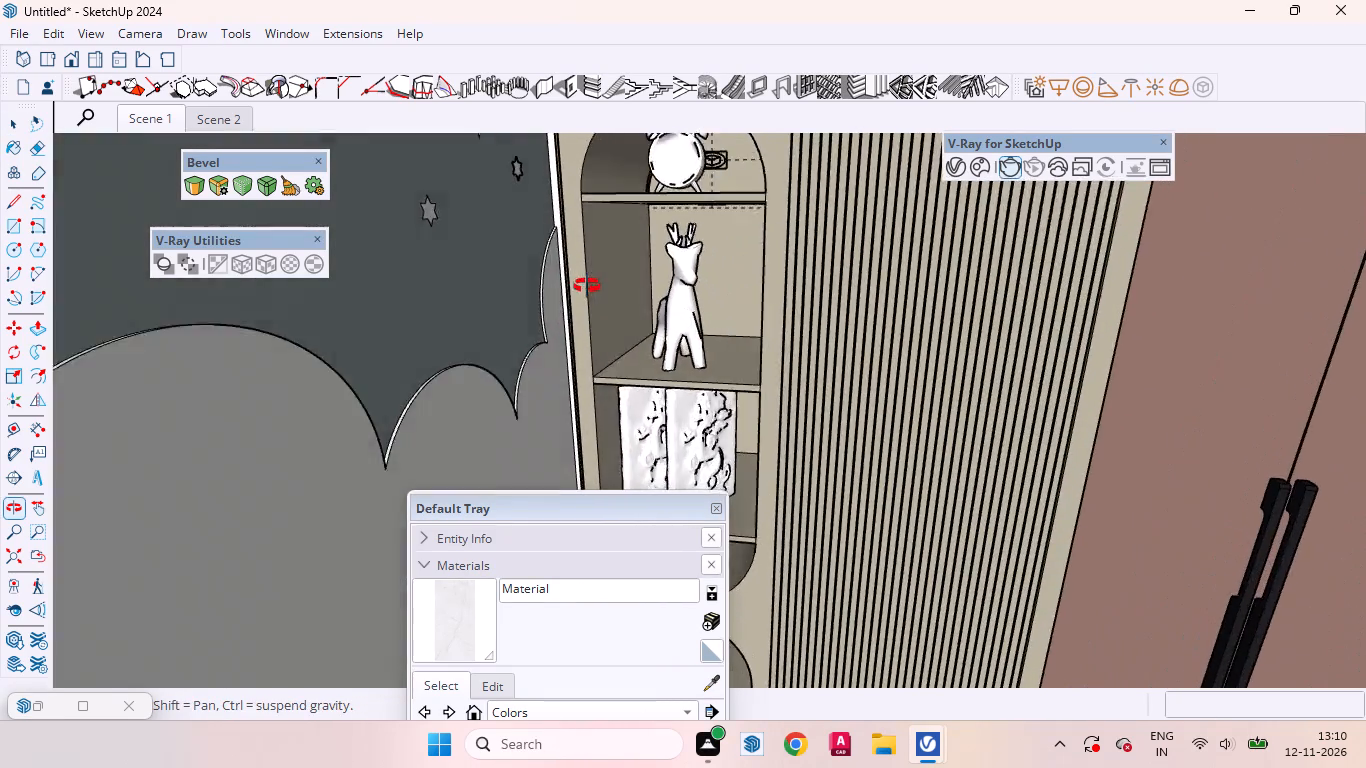
middle_drag(587, 286, 519, 119)
scroll(585, 252, up, 11)
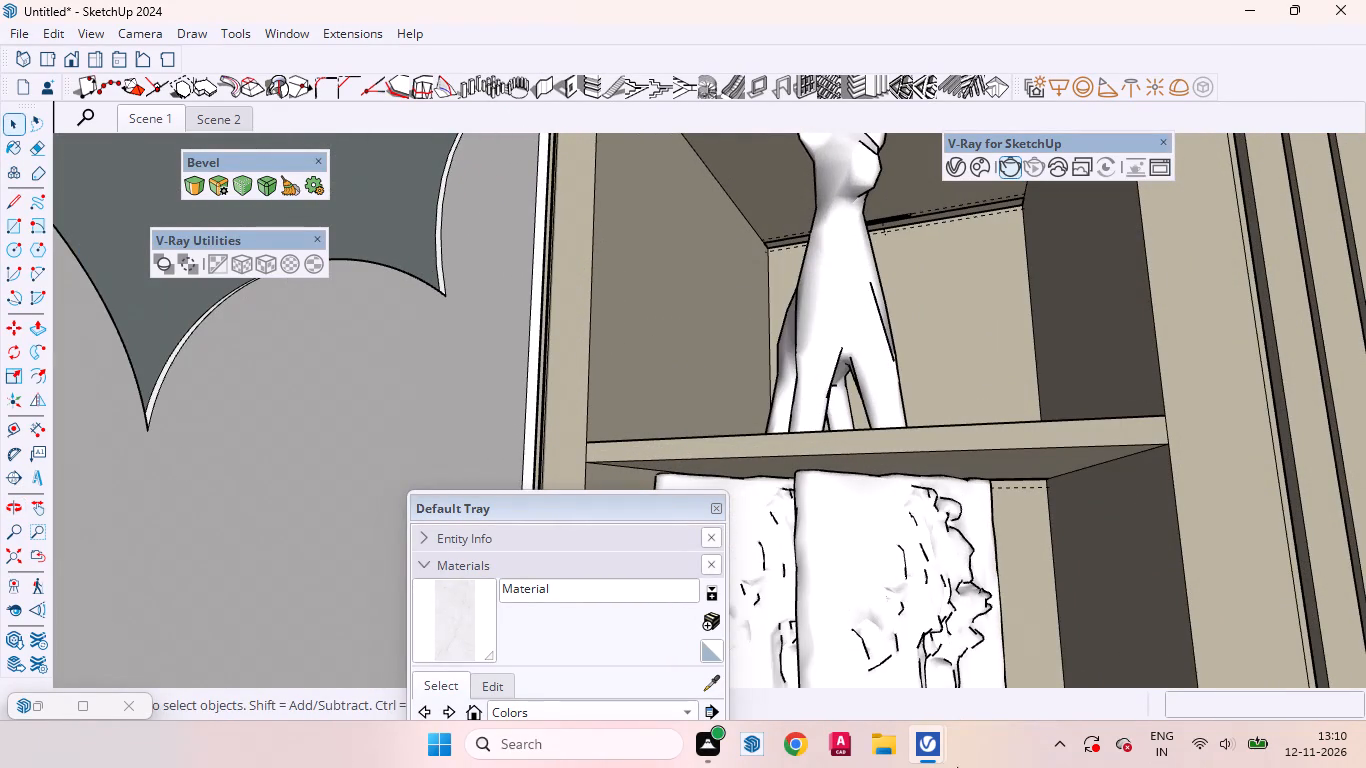
Bring up the V-Ray Frame Buffer and examine the render's arched shelves and mural edge up close, and the whole image.
click(919, 740)
click(879, 672)
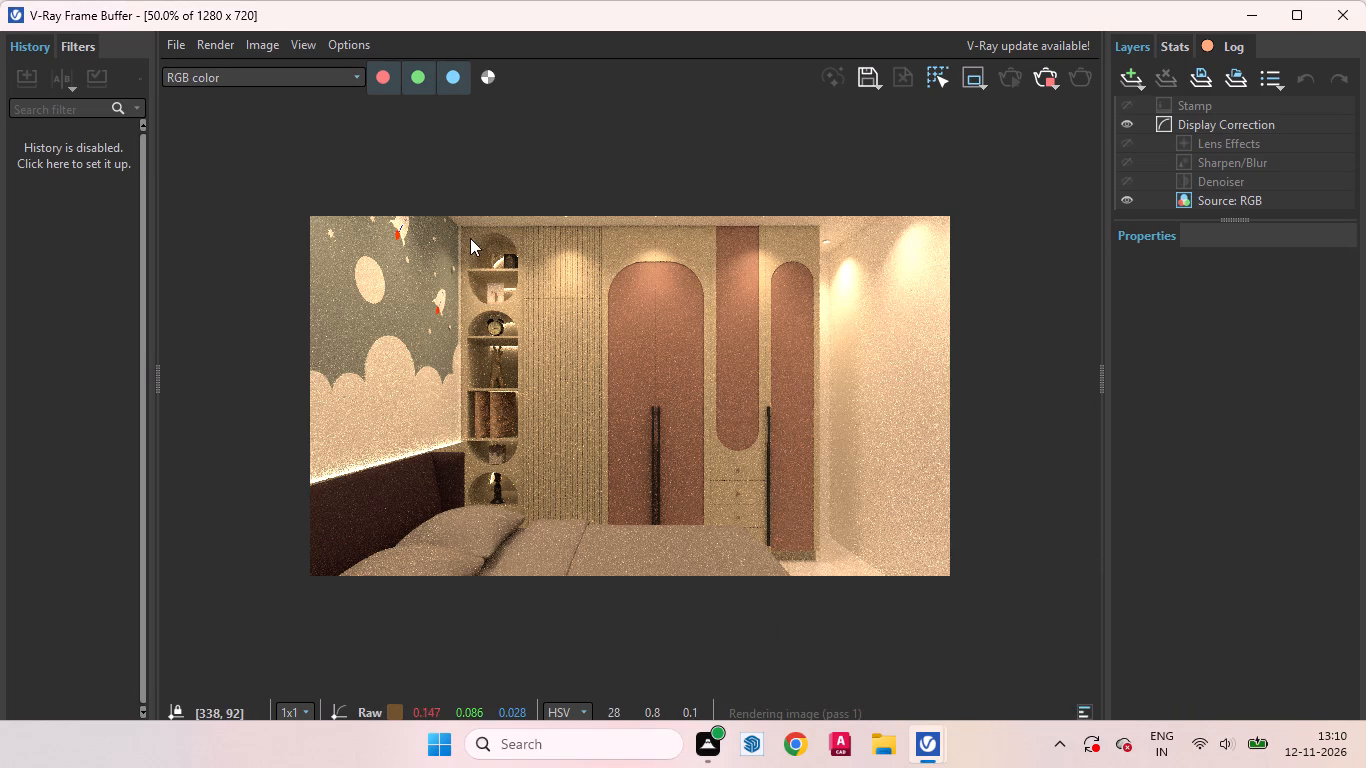
scroll(470, 238, up, 3)
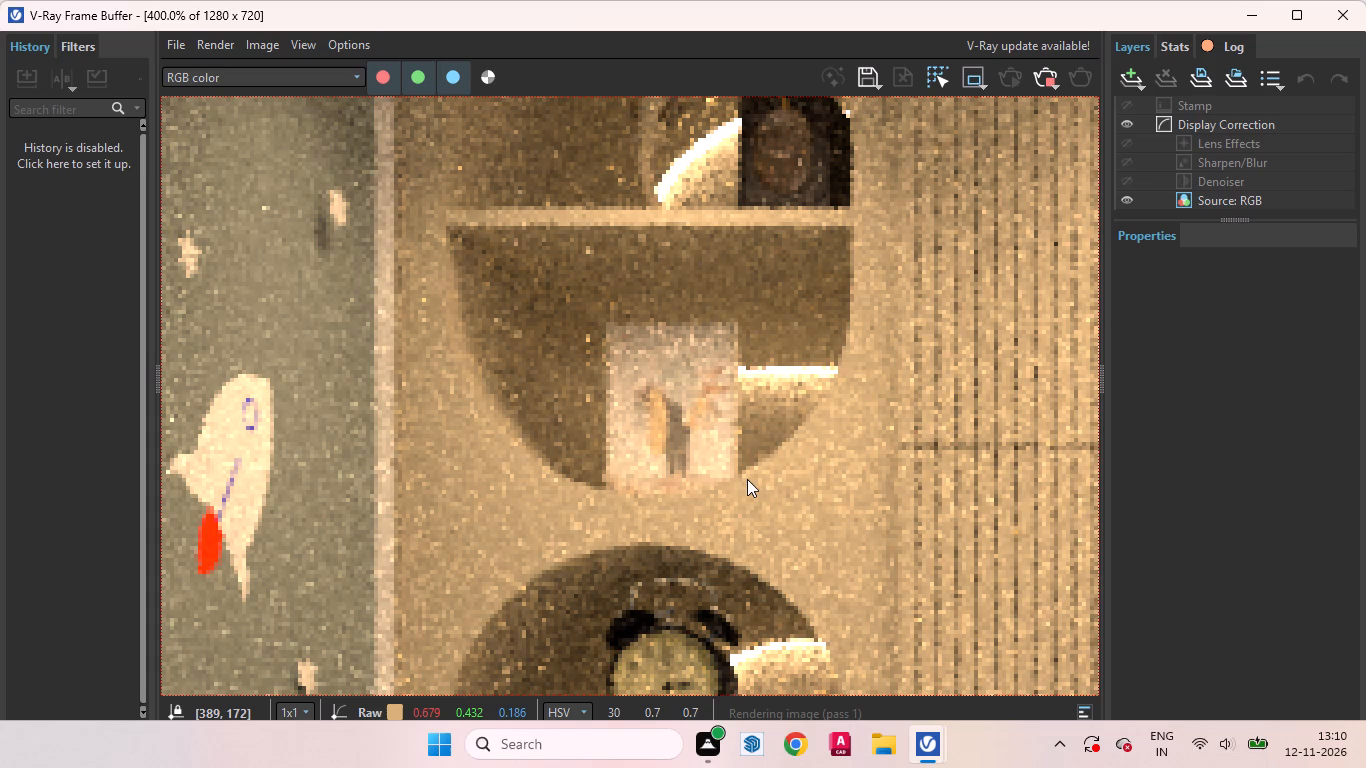
scroll(720, 512, down, 2)
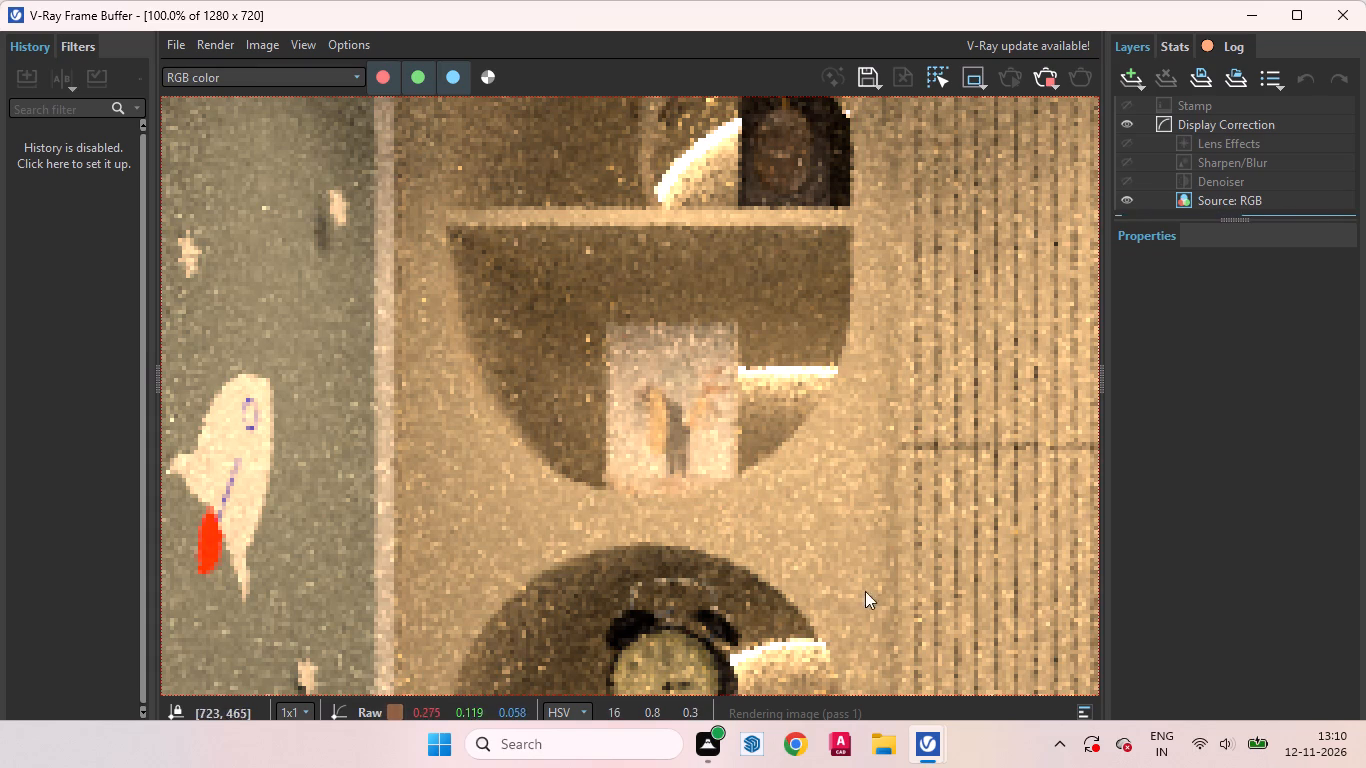
scroll(754, 523, down, 2)
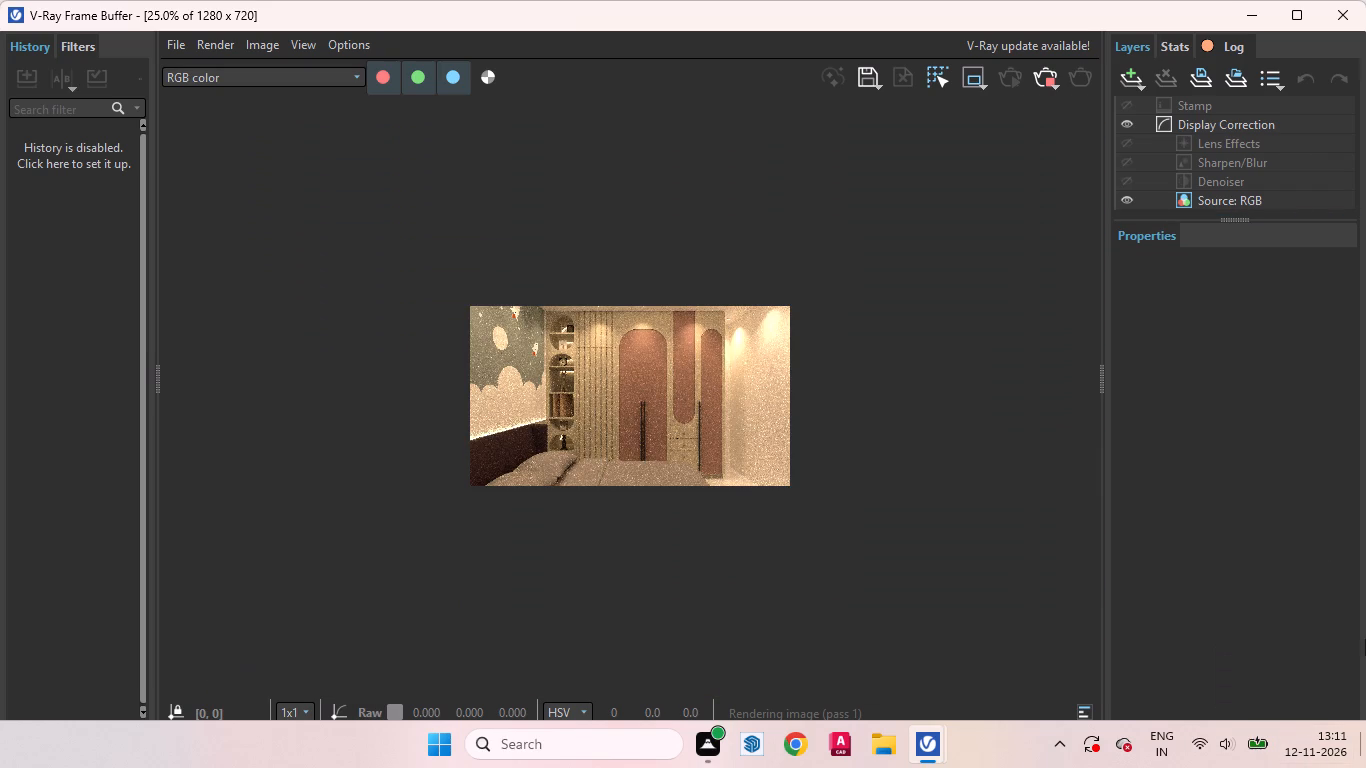
scroll(643, 428, up, 1)
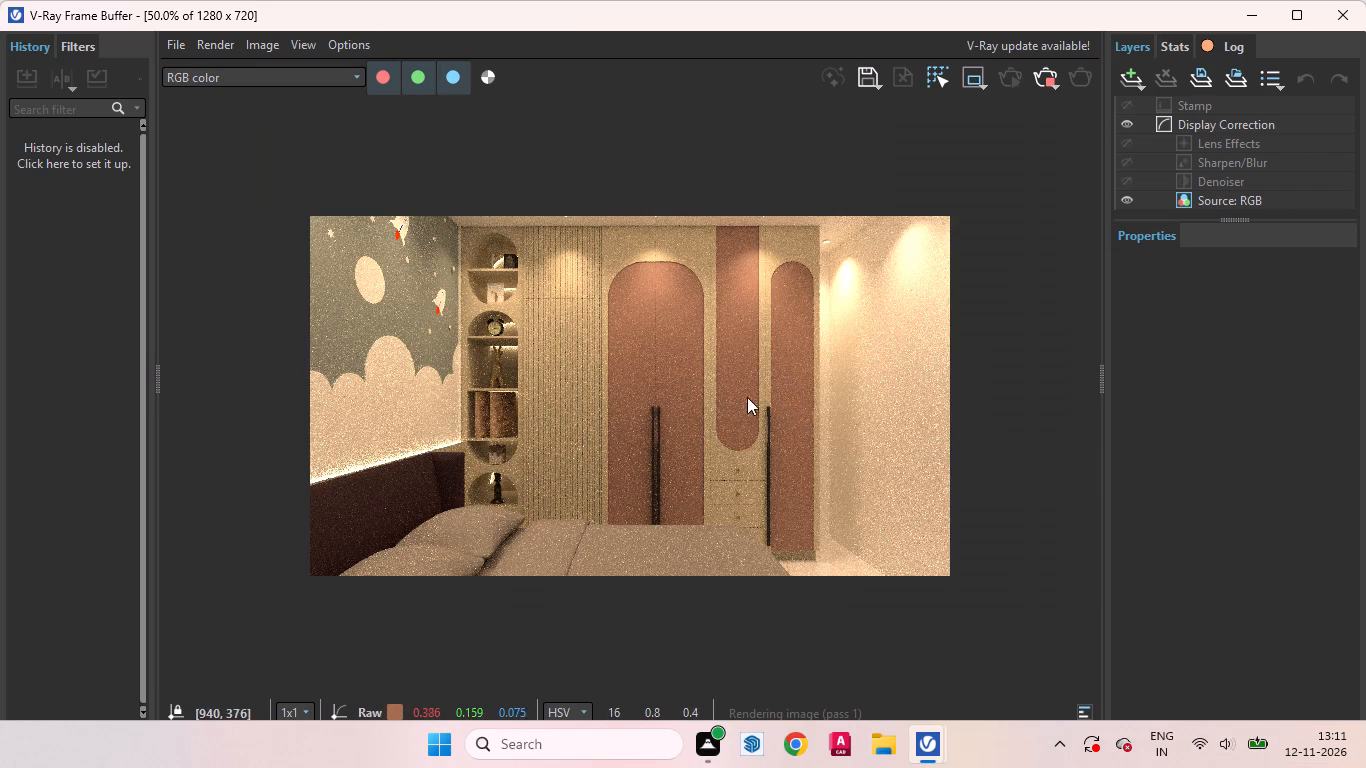
Open the V-Ray log, read its latest rendering entries, and close it, minimising the Frame Buffer to return to the model.
click(1090, 709)
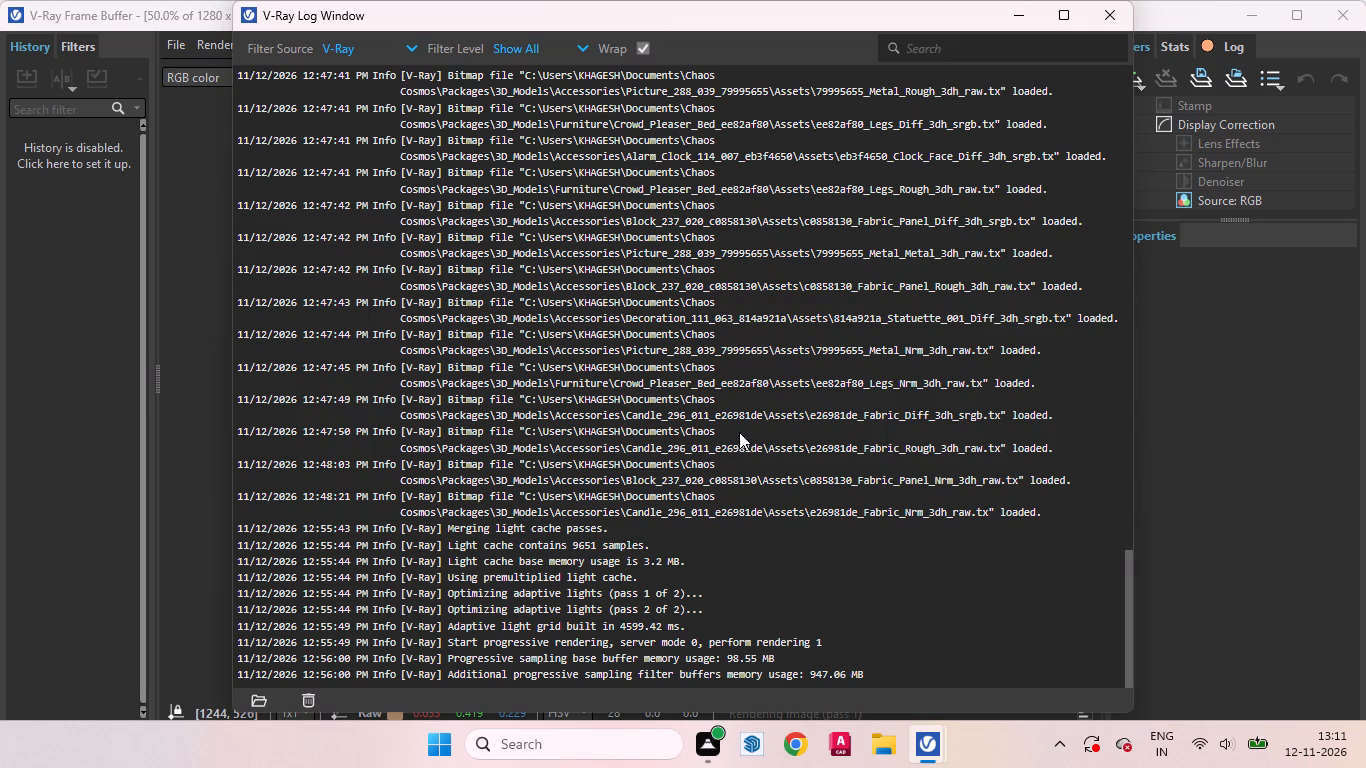
scroll(734, 521, down, 7)
drag(870, 658, 732, 180)
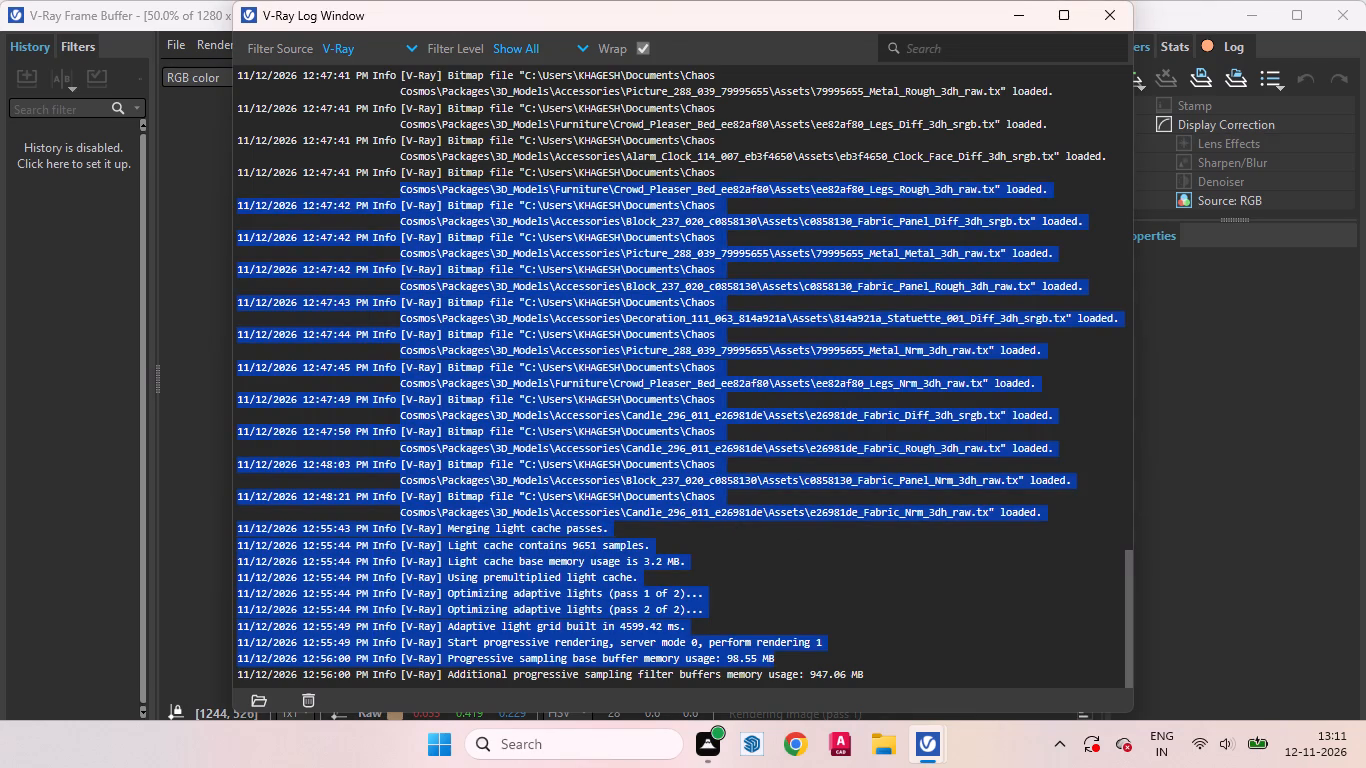
click(851, 591)
drag(905, 665, 638, 256)
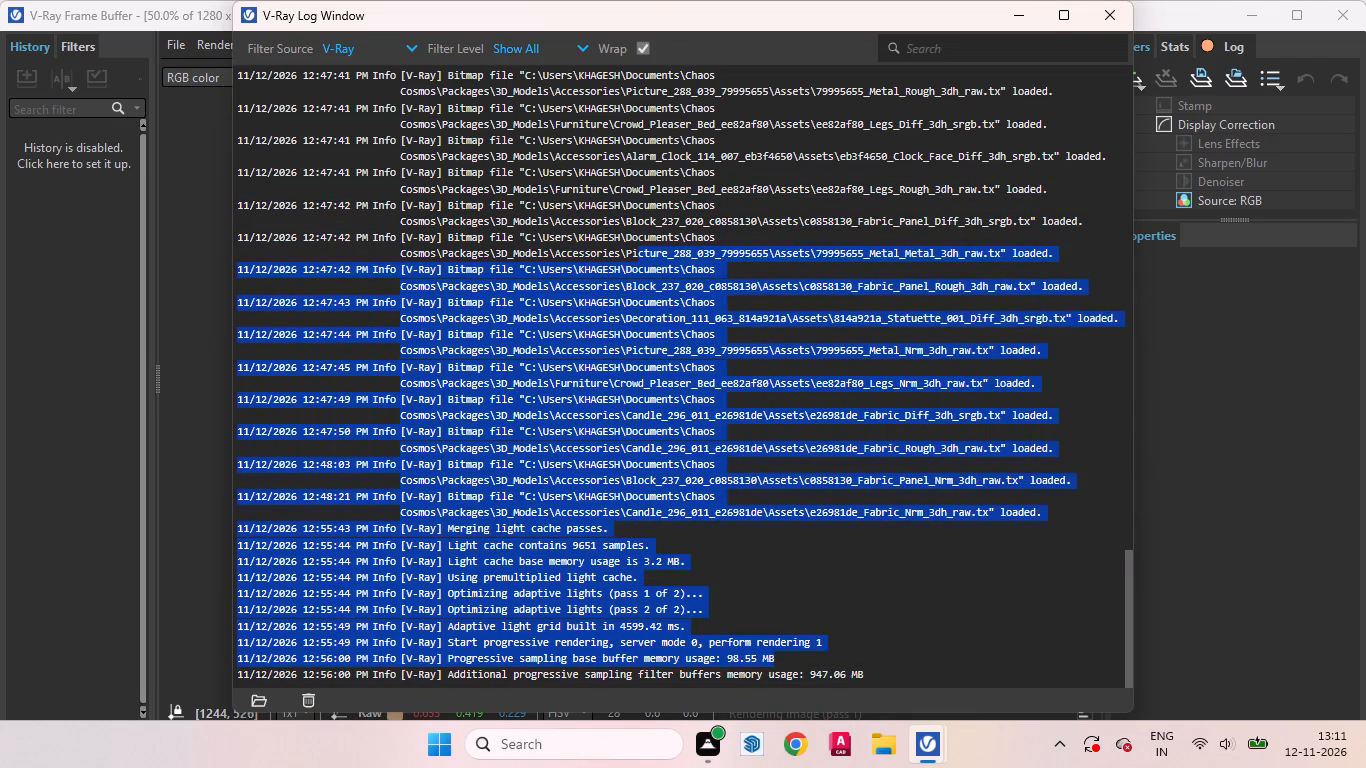
click(896, 657)
drag(896, 675, 621, 324)
click(801, 613)
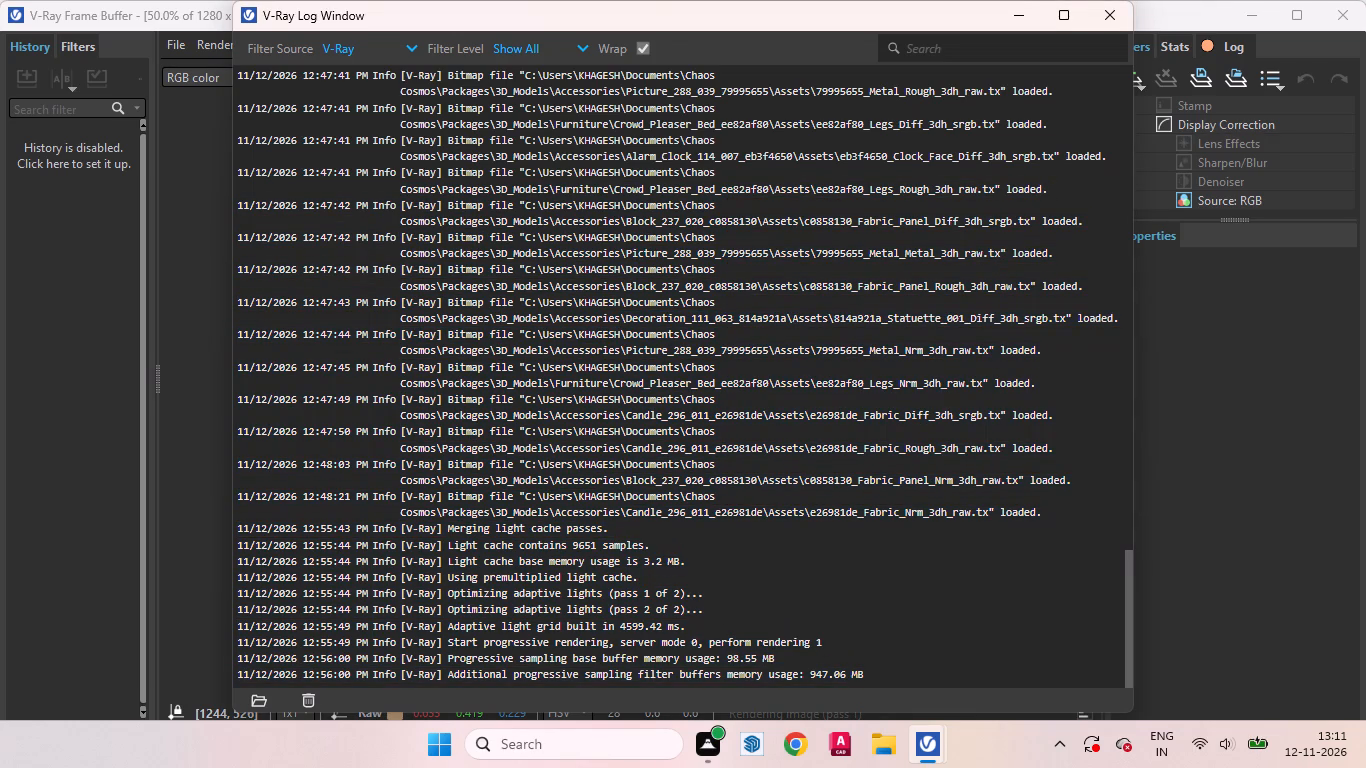
click(1104, 11)
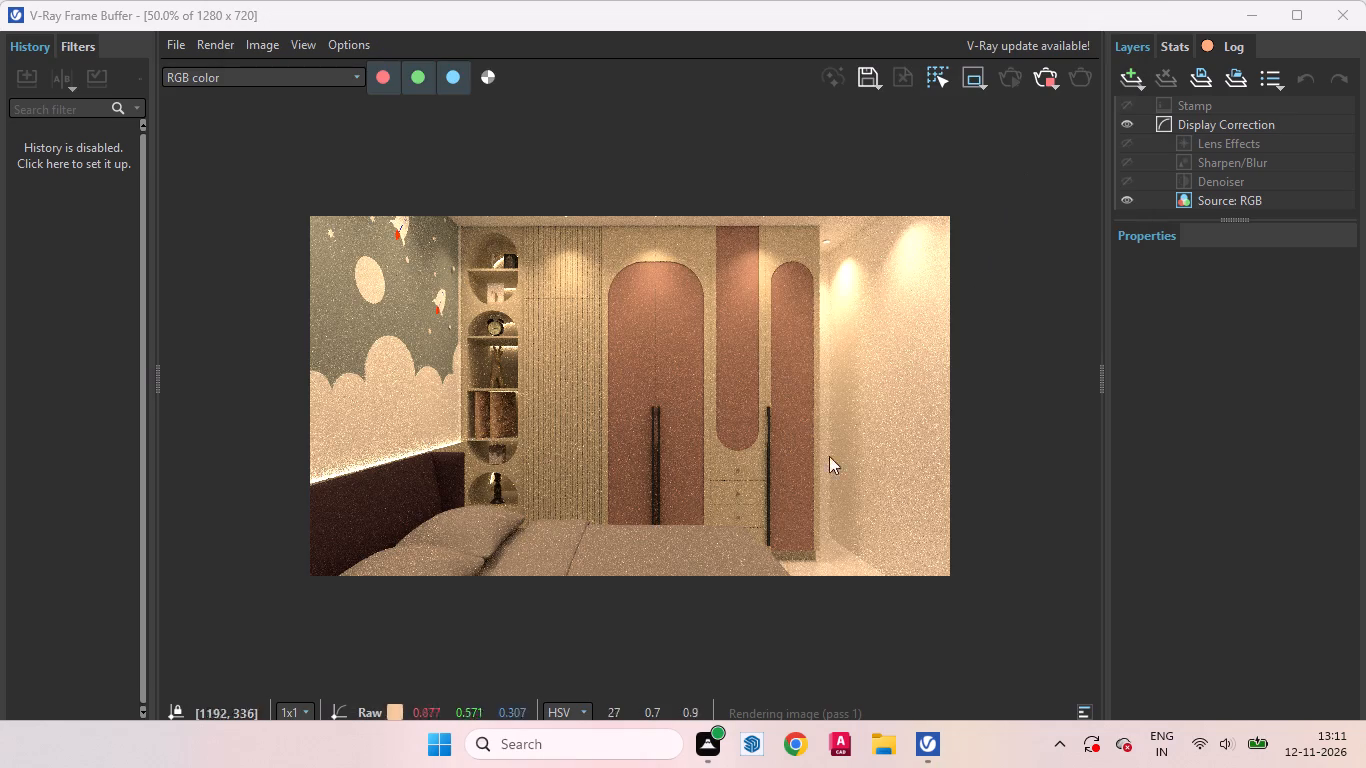
click(1257, 11)
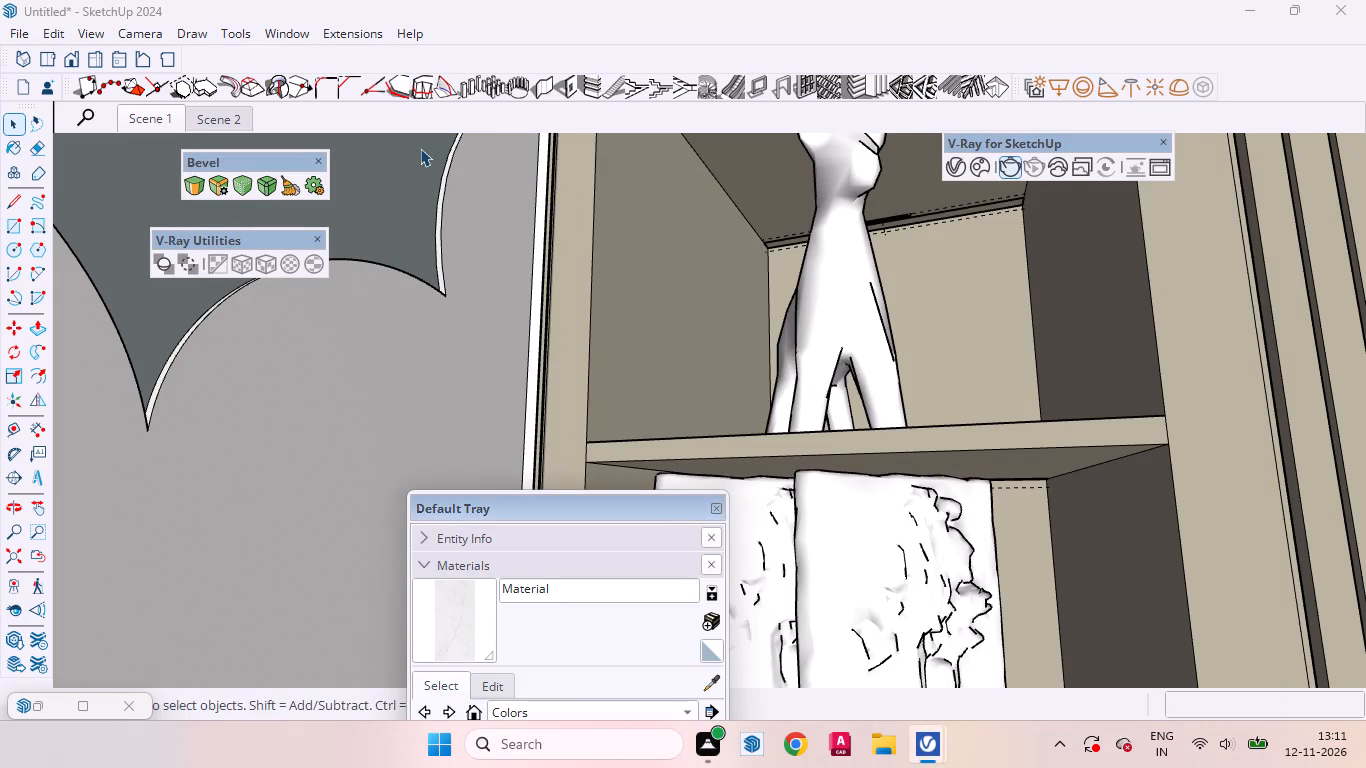
Restore the Scene 1 view and widen it to look over the mural wall, whole bed and wardrobe.
click(160, 116)
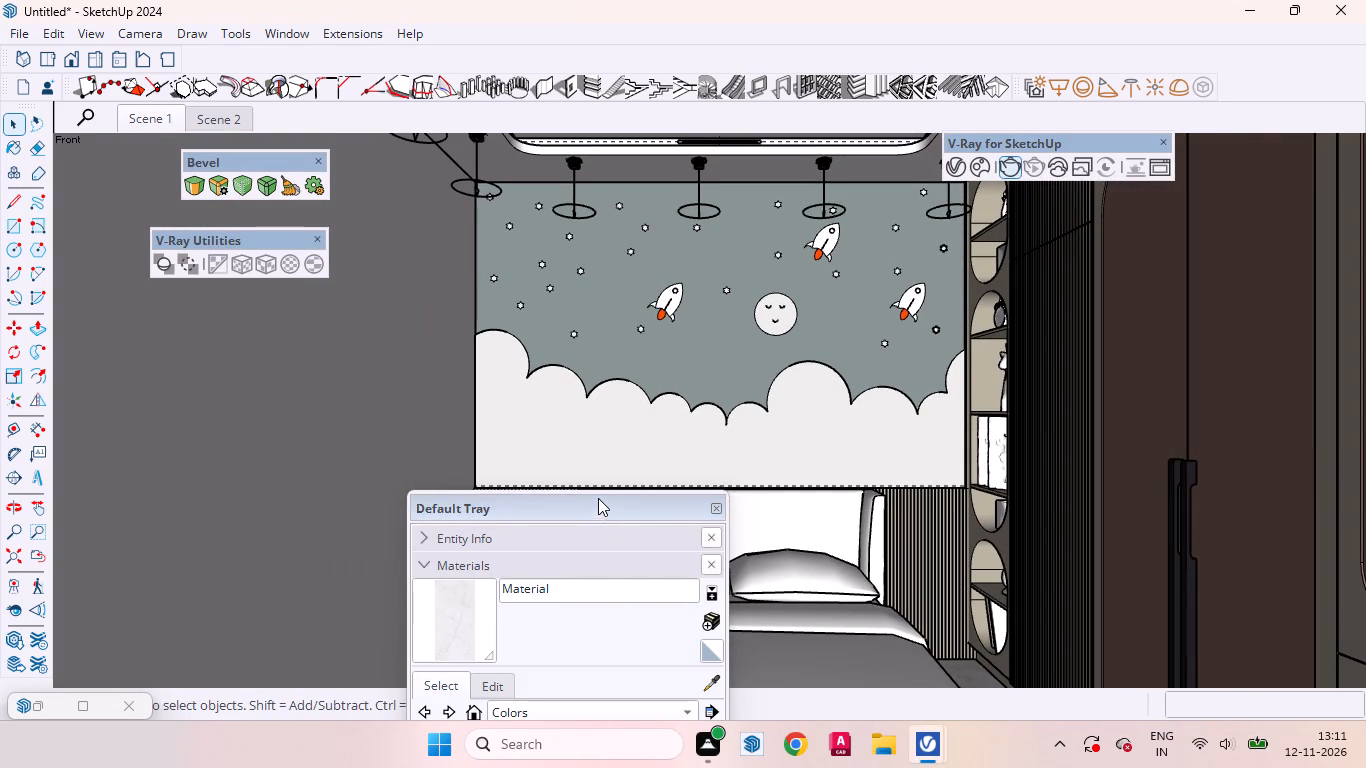
scroll(1074, 251, up, 7)
scroll(1074, 251, down, 5)
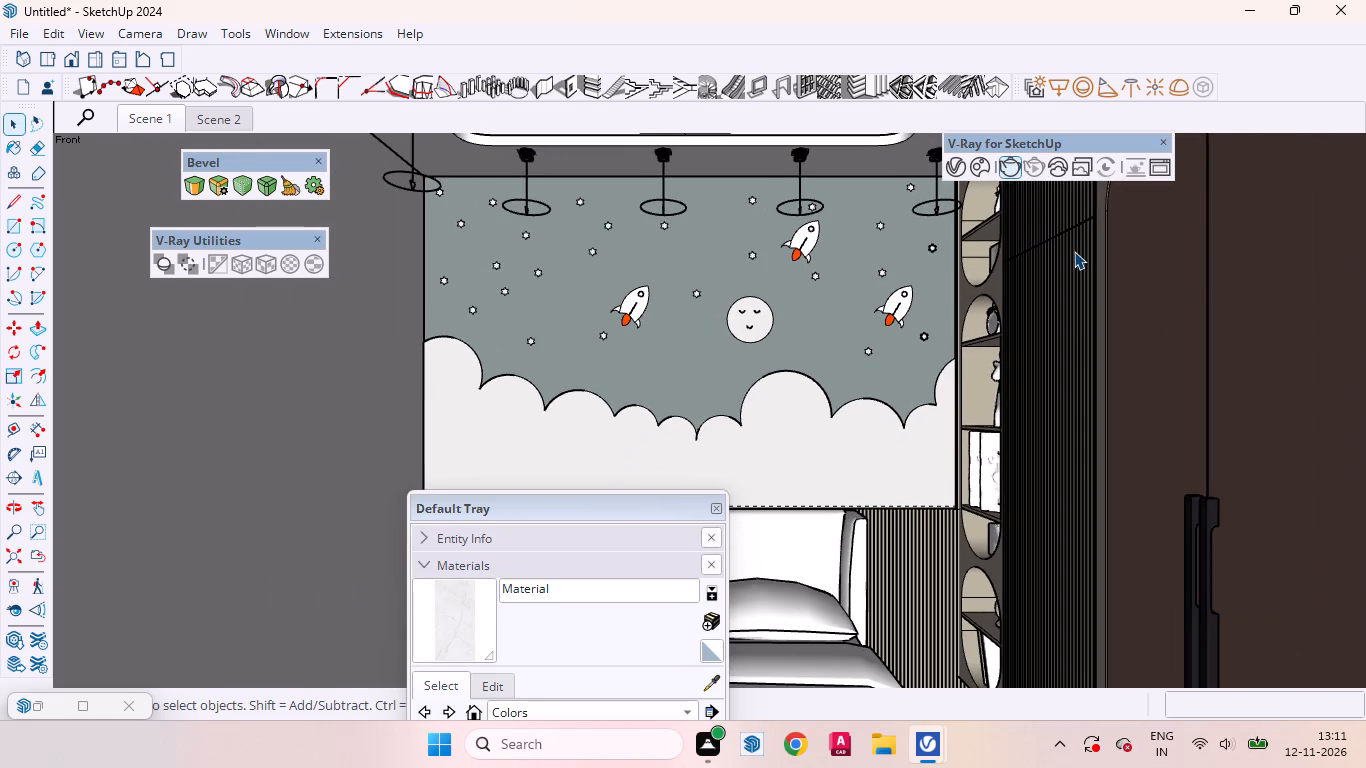
scroll(1074, 251, down, 3)
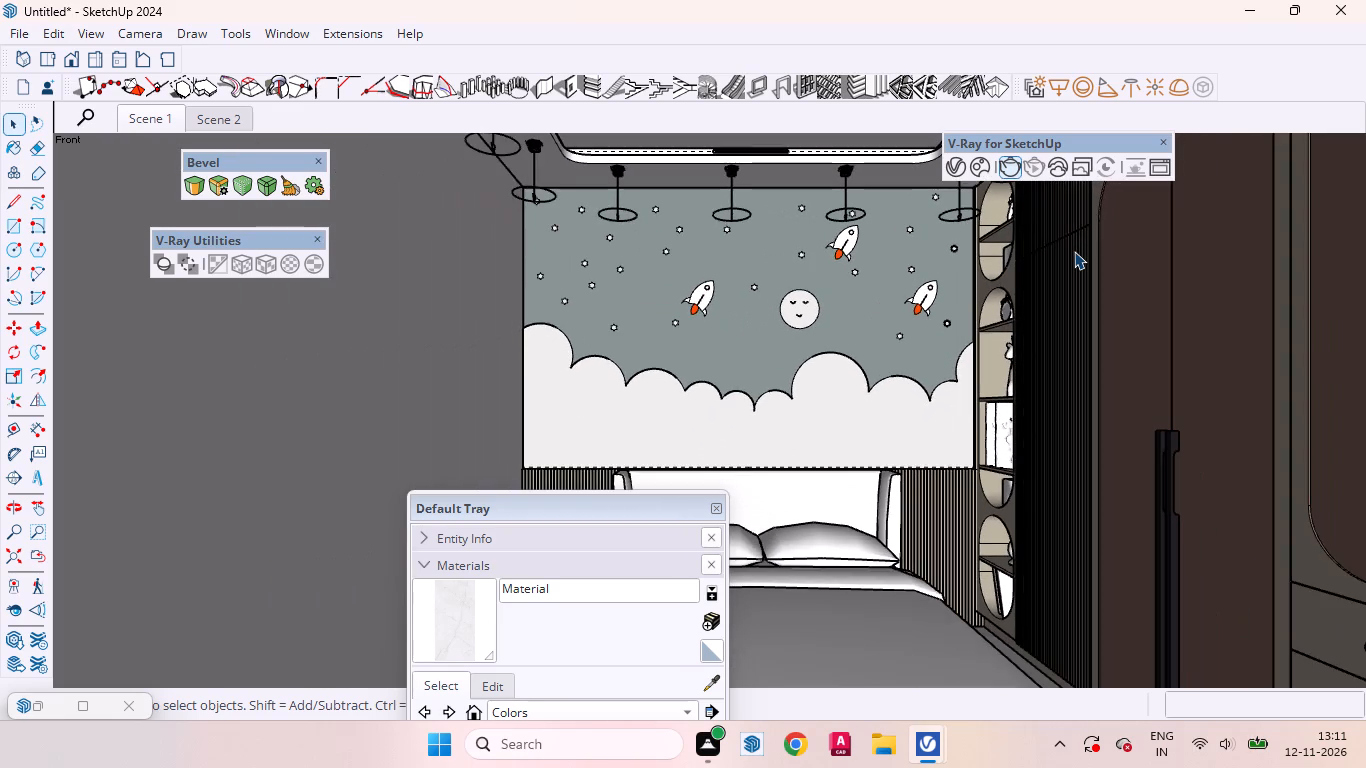
scroll(1074, 251, down, 3)
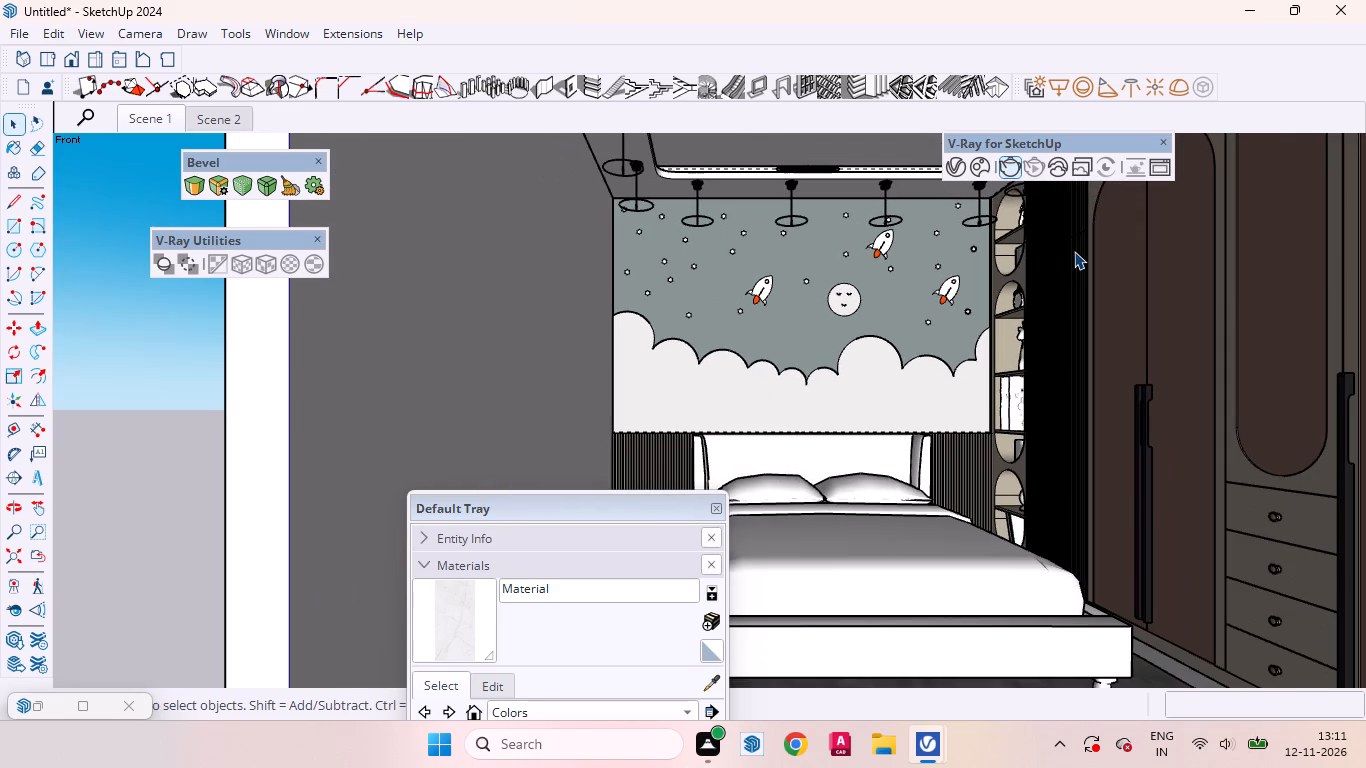
Move the Default Tray off the bed to the plain wall beside it, narrowing the tray to a slim column.
drag(577, 509, 0, 531)
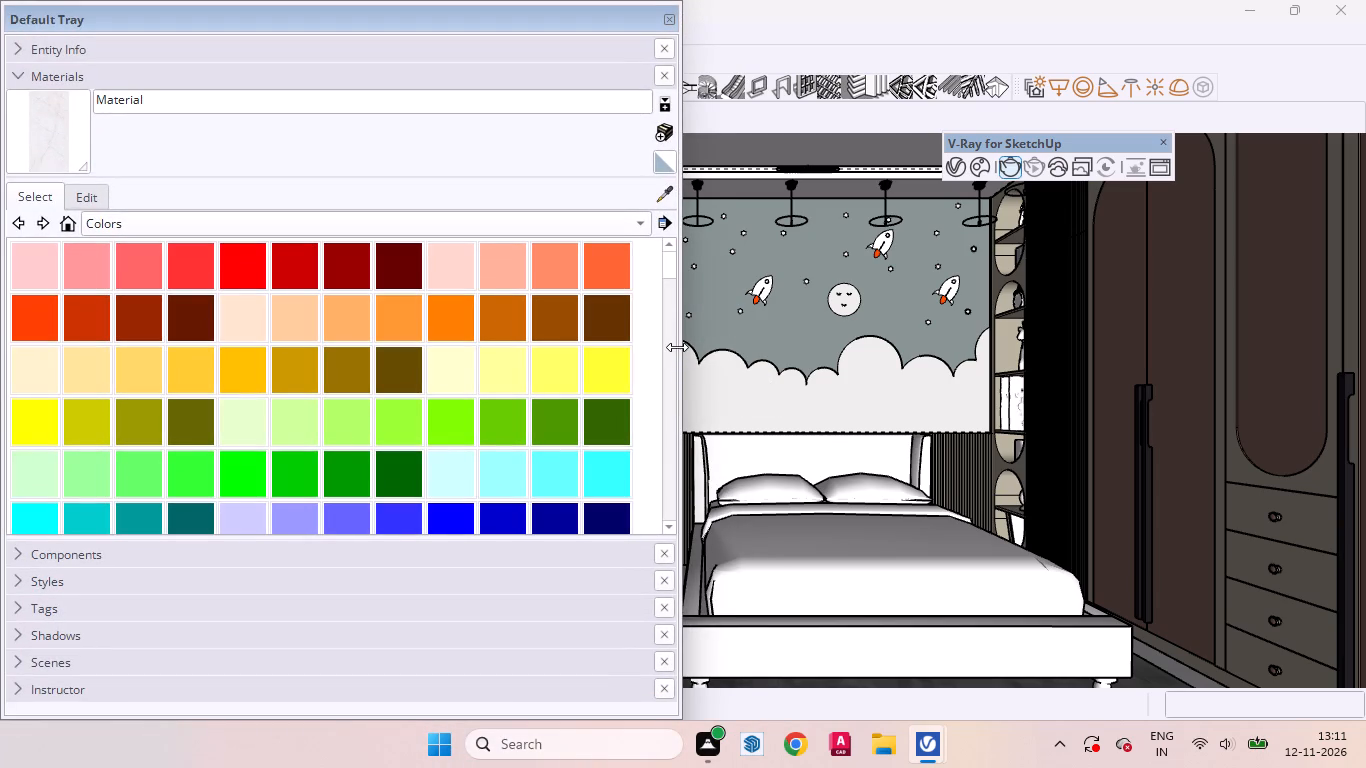
drag(677, 347, 0, 326)
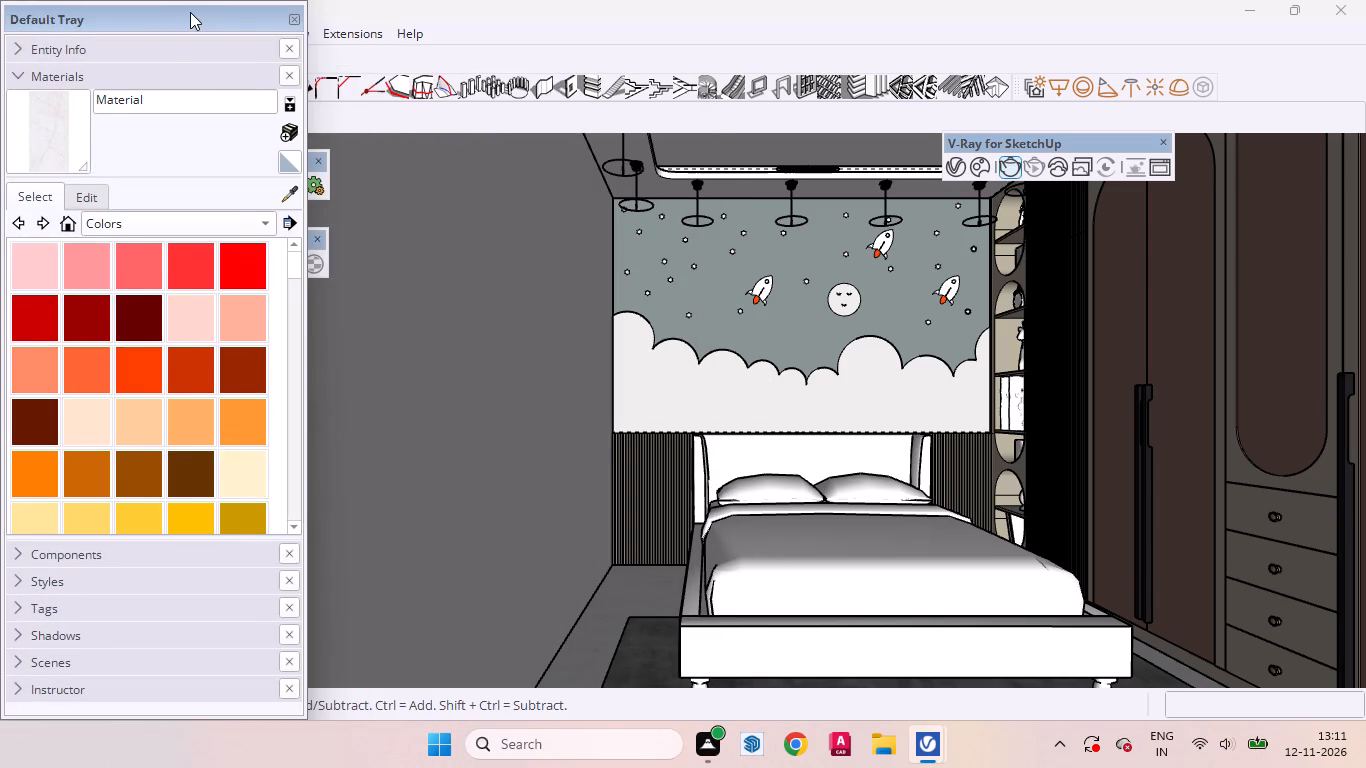
drag(190, 12, 366, 514)
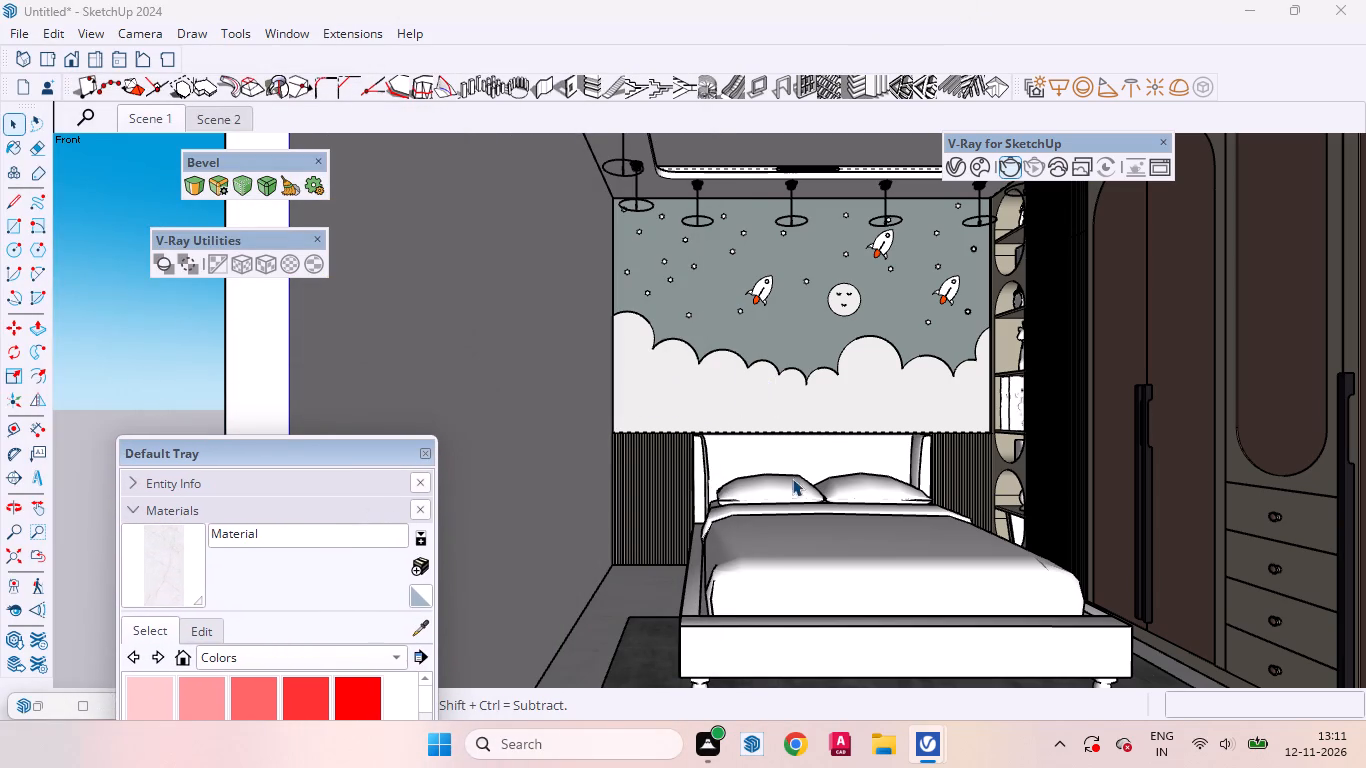
Frame a closer frontal view of the bedroom with the mural wall, pillows, ceiling edge and wardrobe in shot.
scroll(745, 453, down, 4)
scroll(485, 392, down, 4)
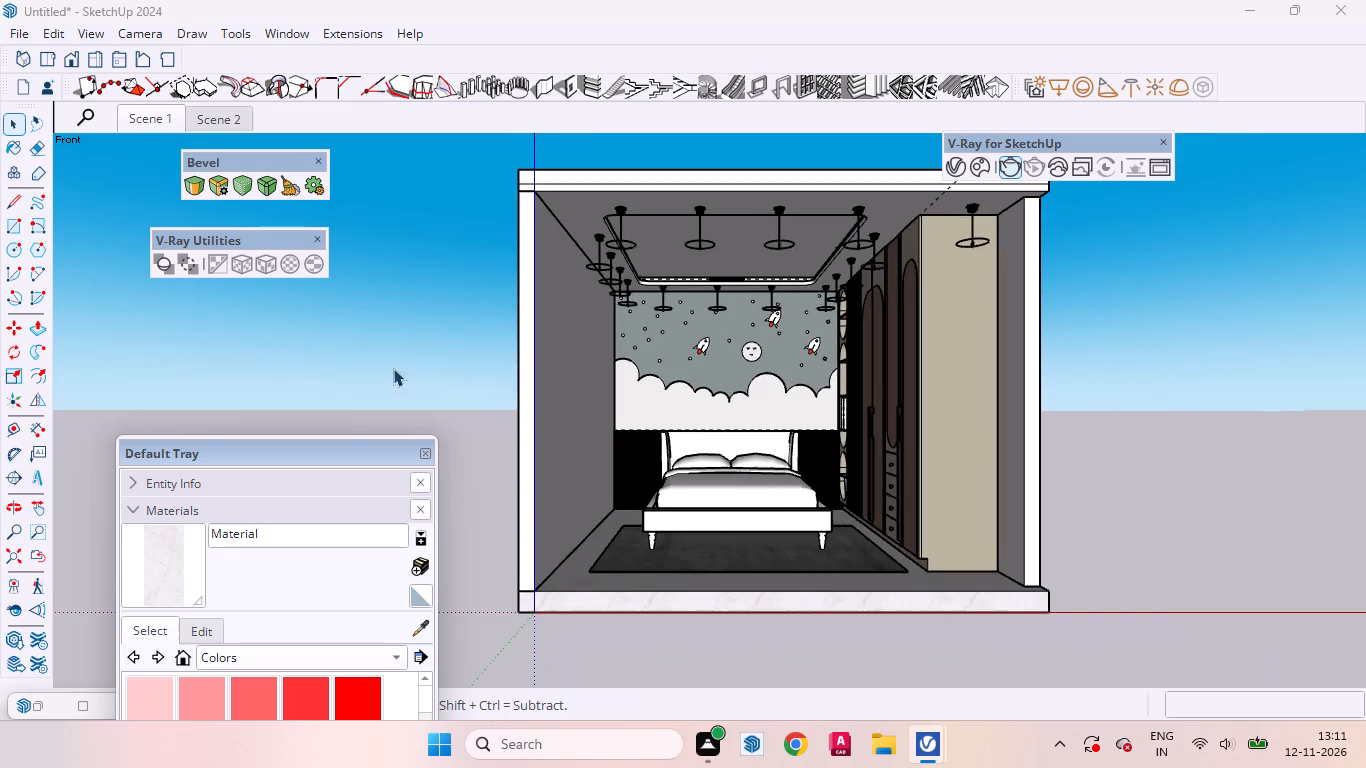
scroll(393, 368, down, 2)
scroll(770, 368, up, 3)
scroll(925, 358, down, 2)
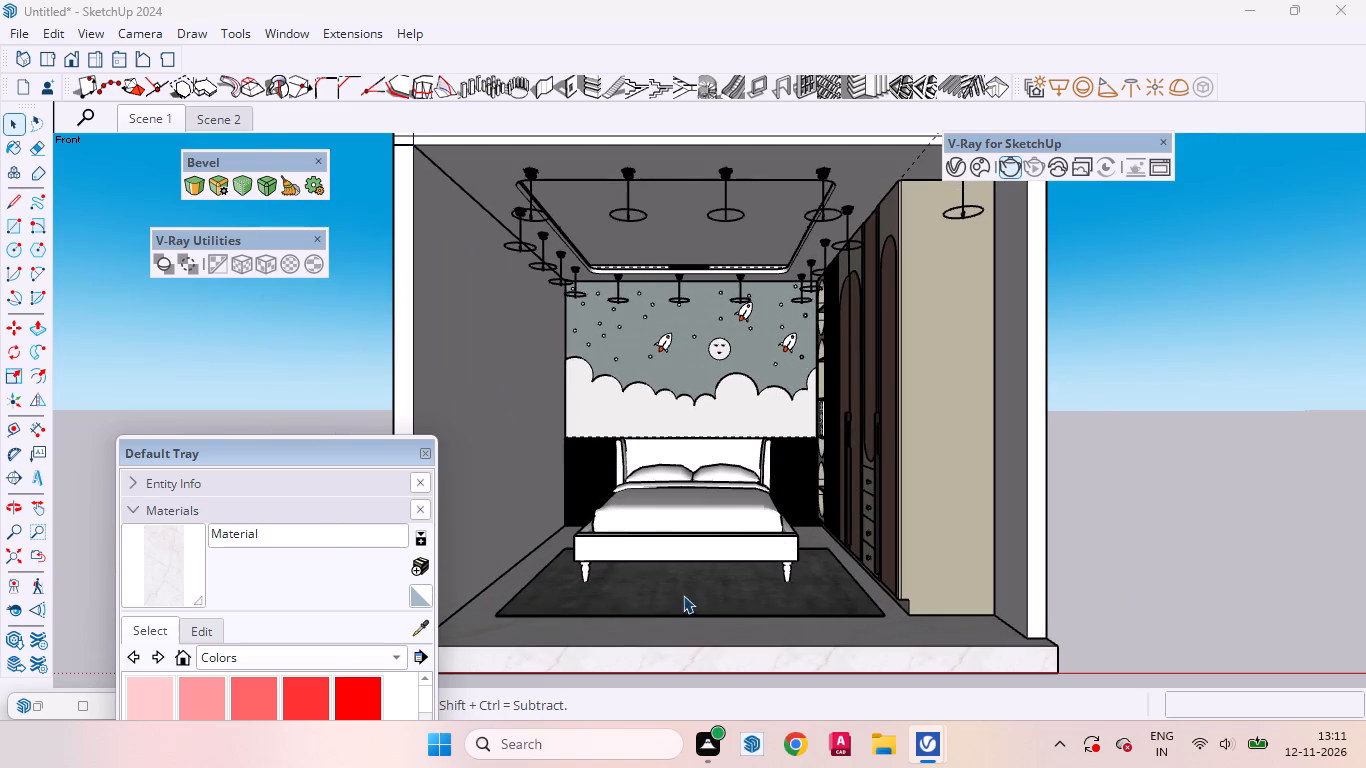
scroll(656, 533, up, 3)
scroll(712, 459, up, 2)
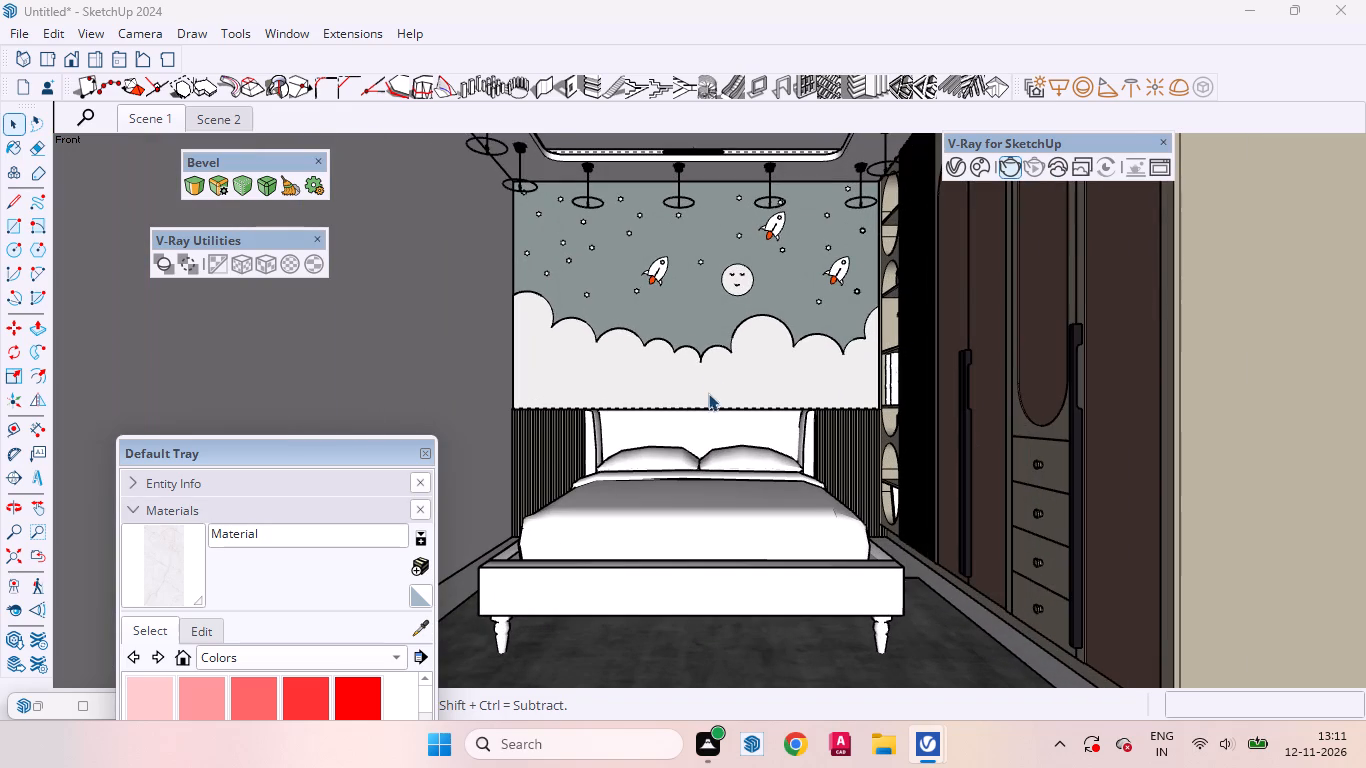
scroll(843, 613, down, 2)
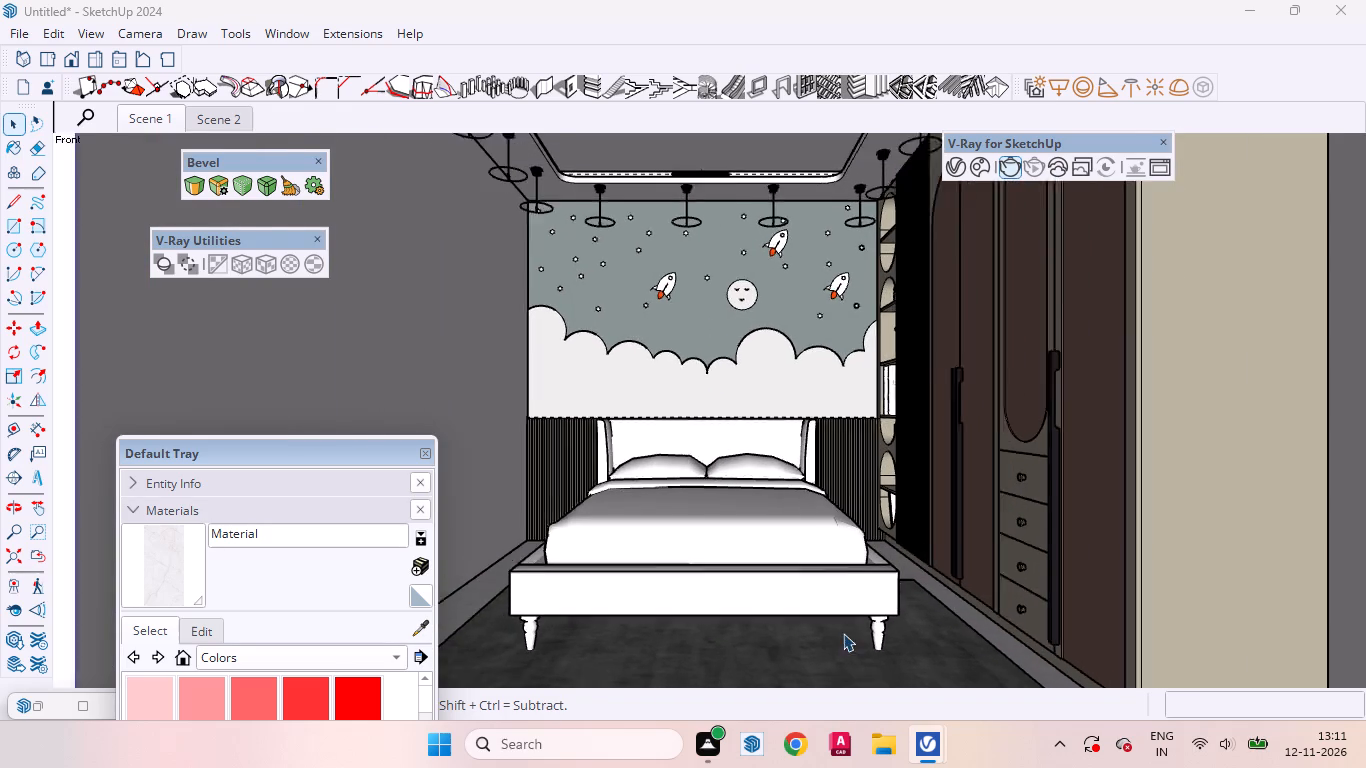
scroll(843, 633, down, 7)
scroll(790, 483, up, 4)
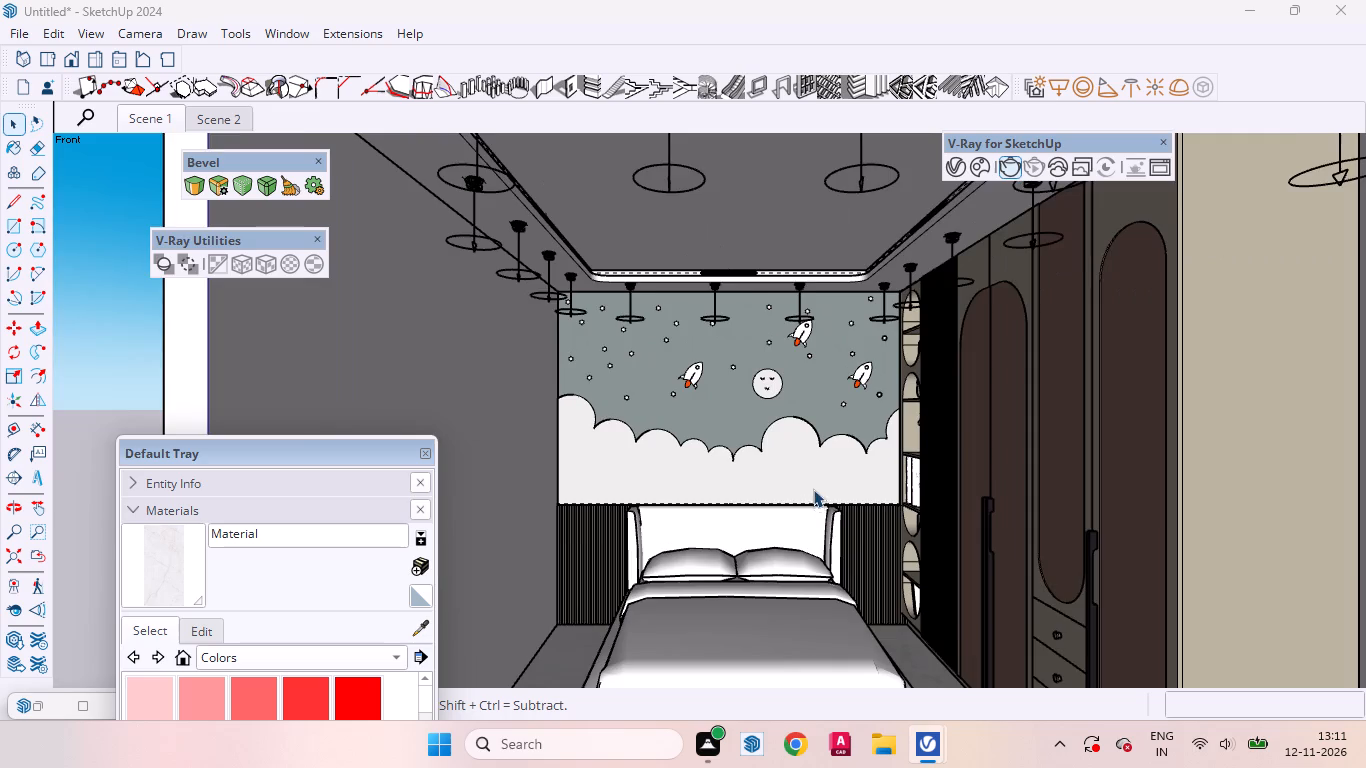
scroll(813, 489, up, 1)
scroll(785, 411, down, 2)
scroll(787, 549, up, 2)
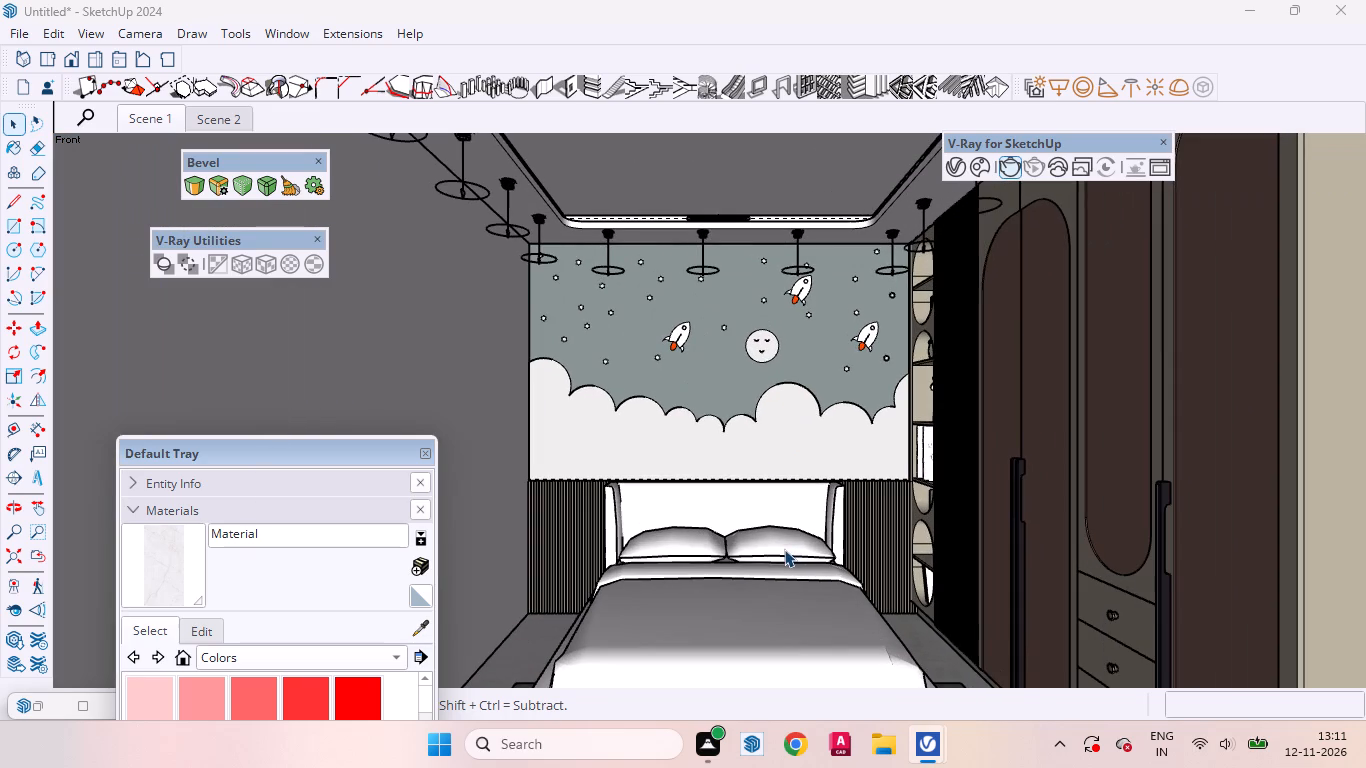
scroll(781, 547, up, 1)
scroll(781, 547, down, 1)
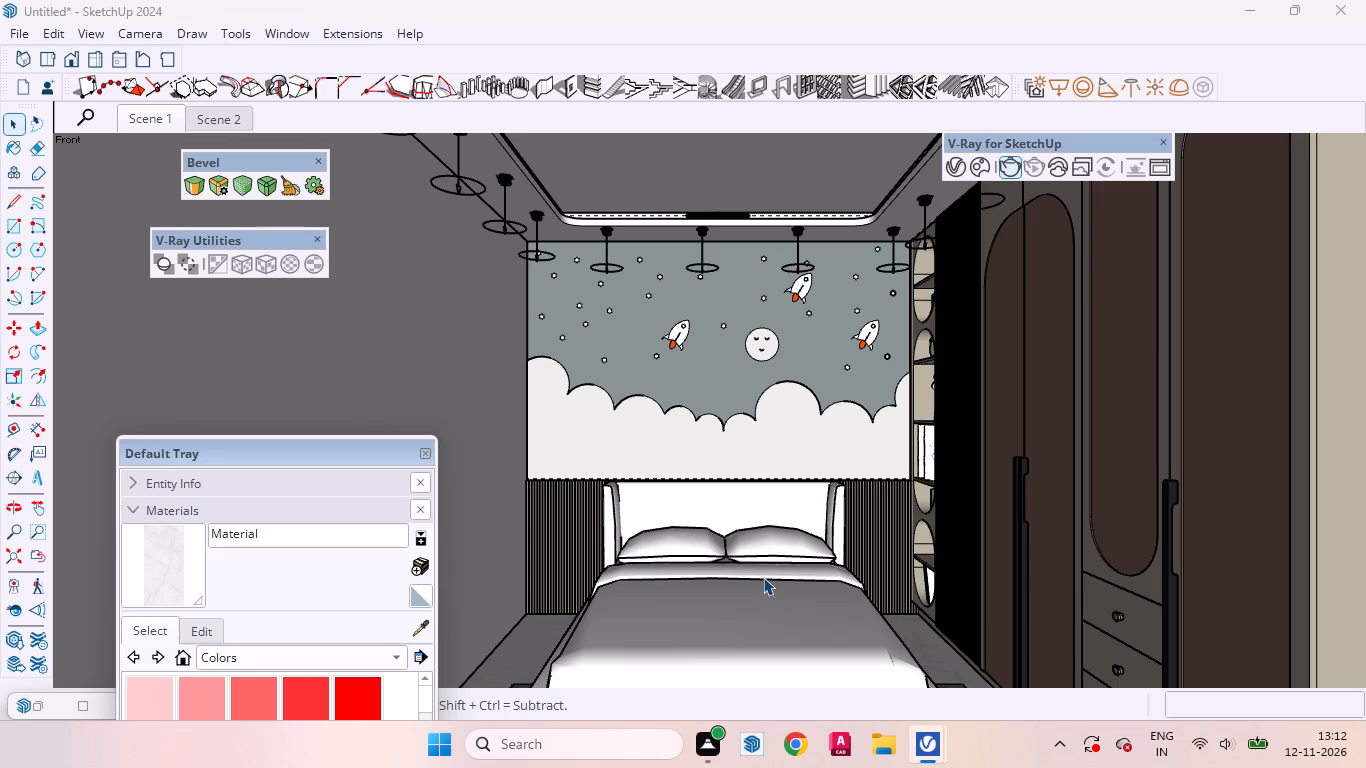
scroll(763, 577, up, 1)
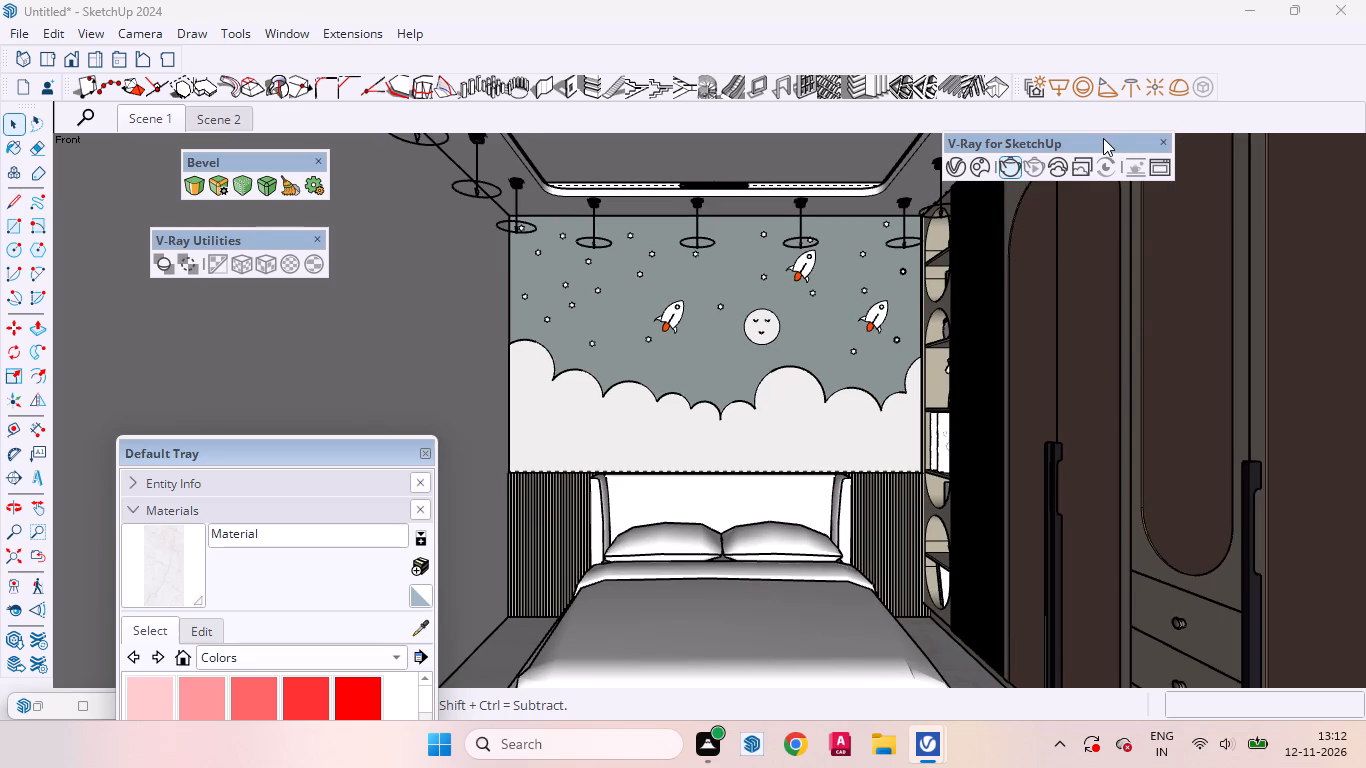
Dock the floating V-Ray for SketchUp toolbar in the upper toolbar row, beside the standard views tools.
drag(1103, 138, 888, 223)
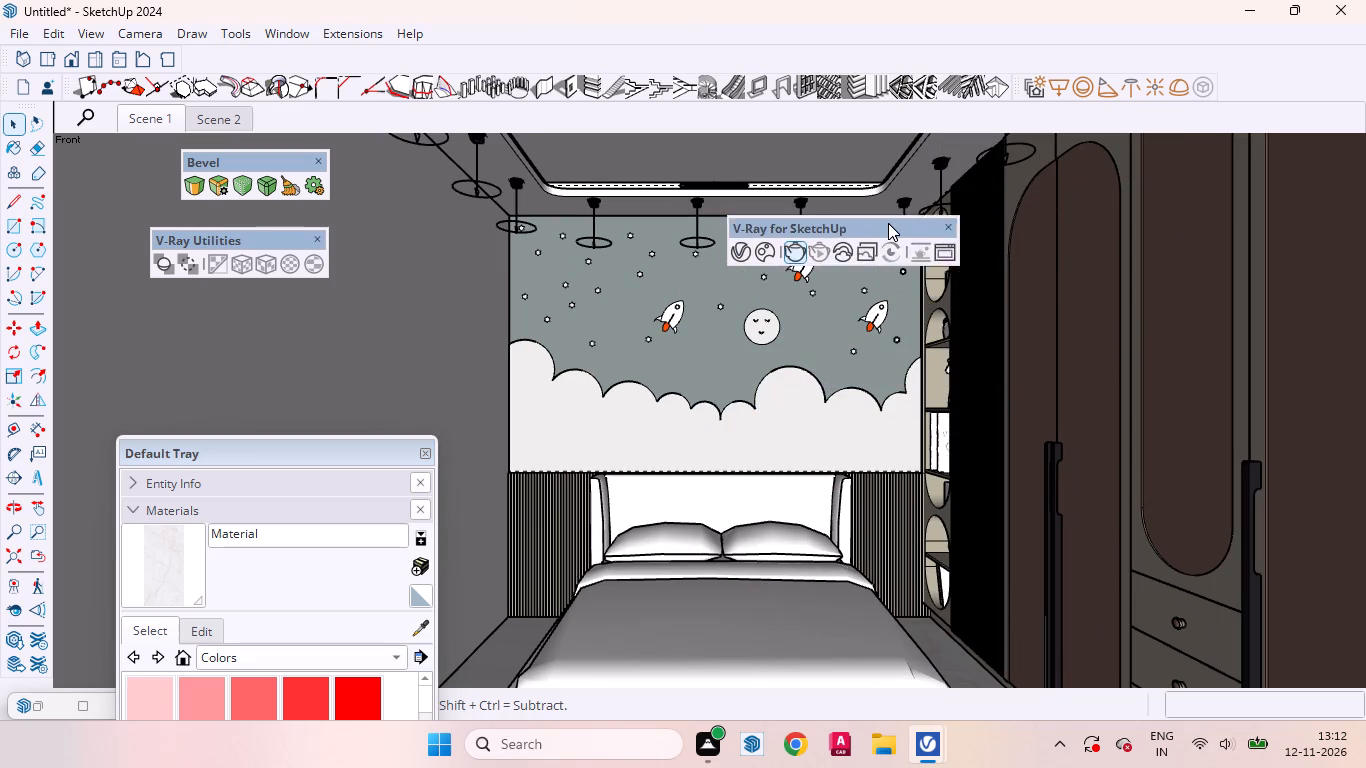
drag(888, 223, 795, 86)
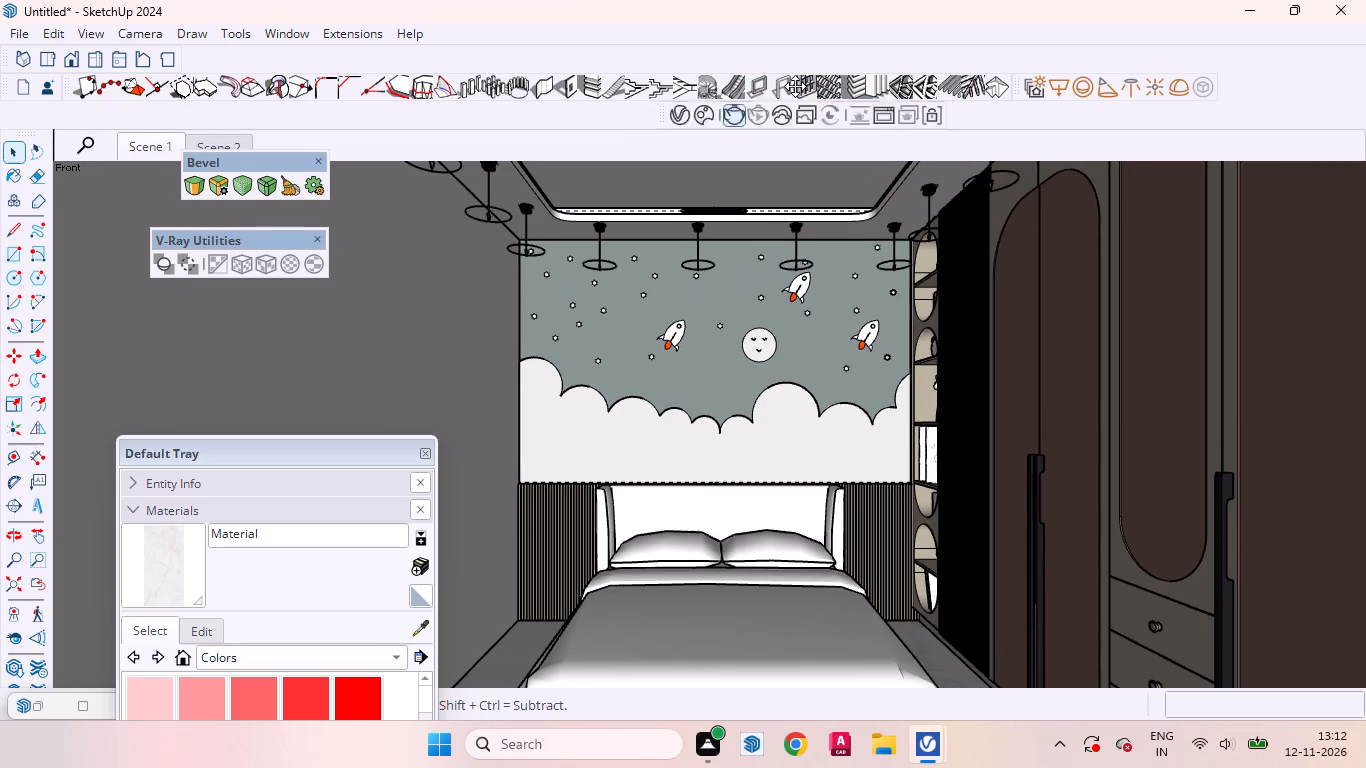
drag(795, 86, 911, 57)
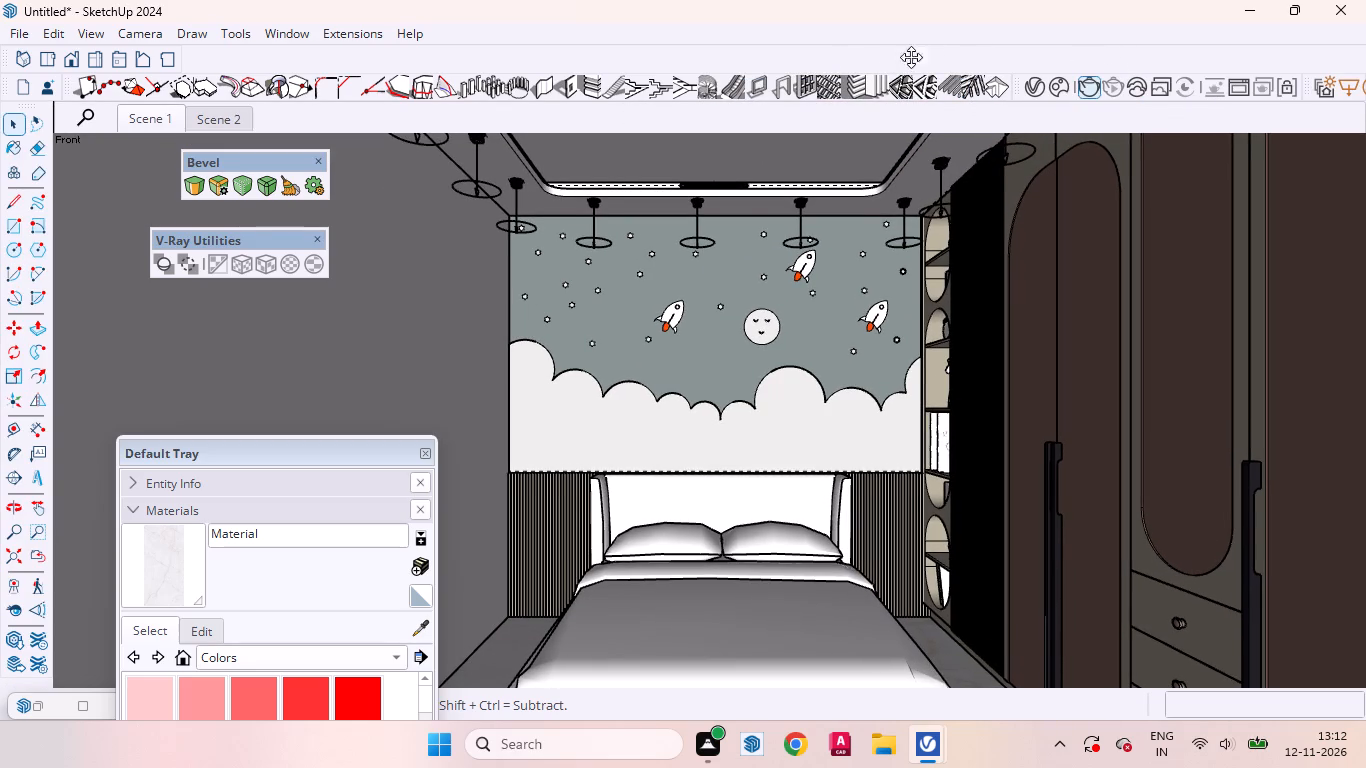
drag(911, 57, 798, 113)
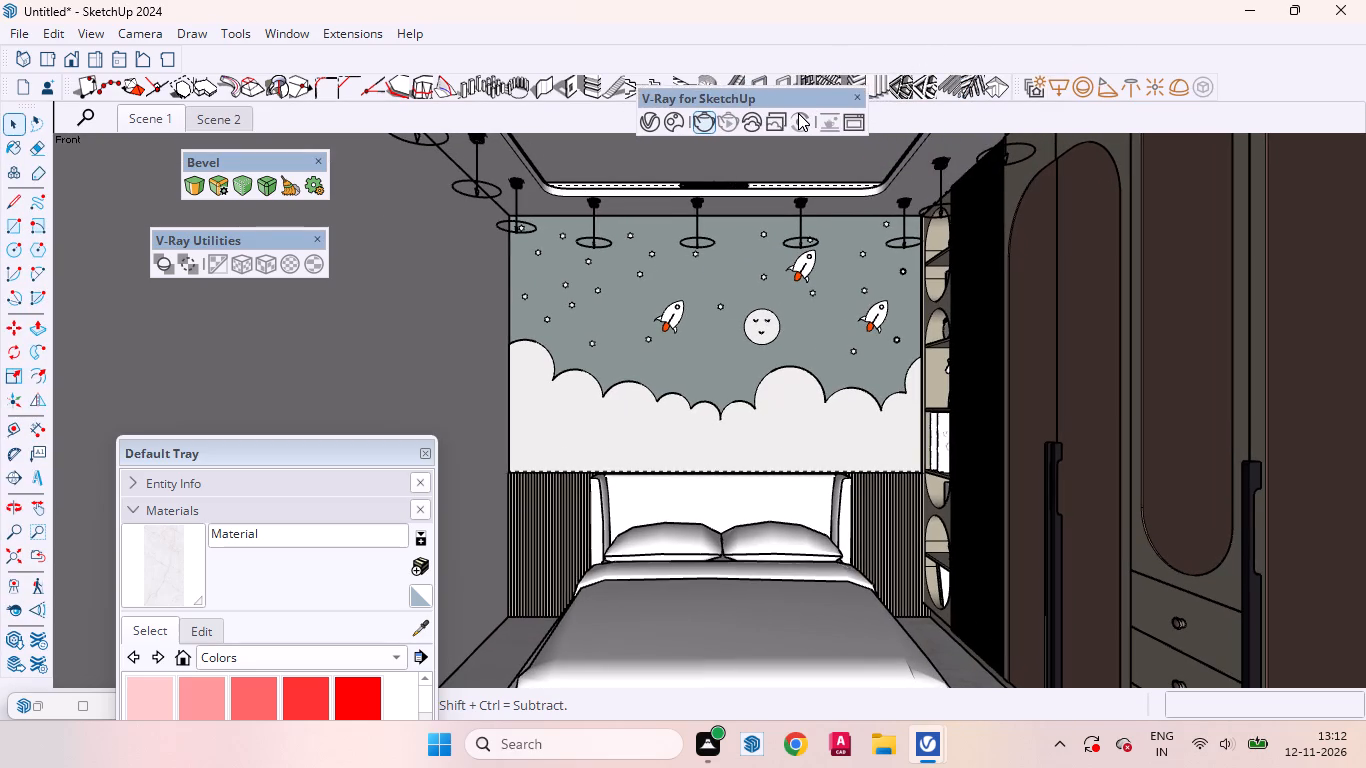
drag(798, 113, 728, 0)
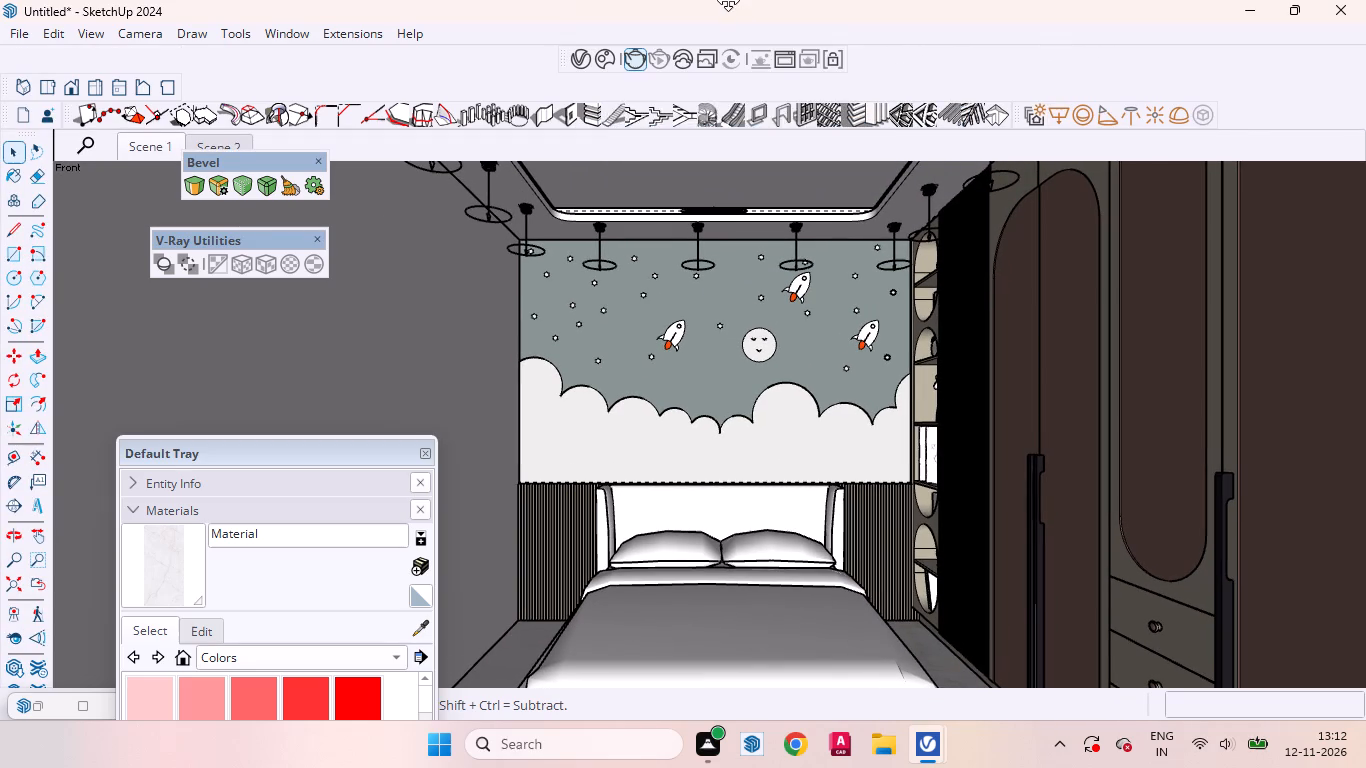
drag(728, 0, 713, 38)
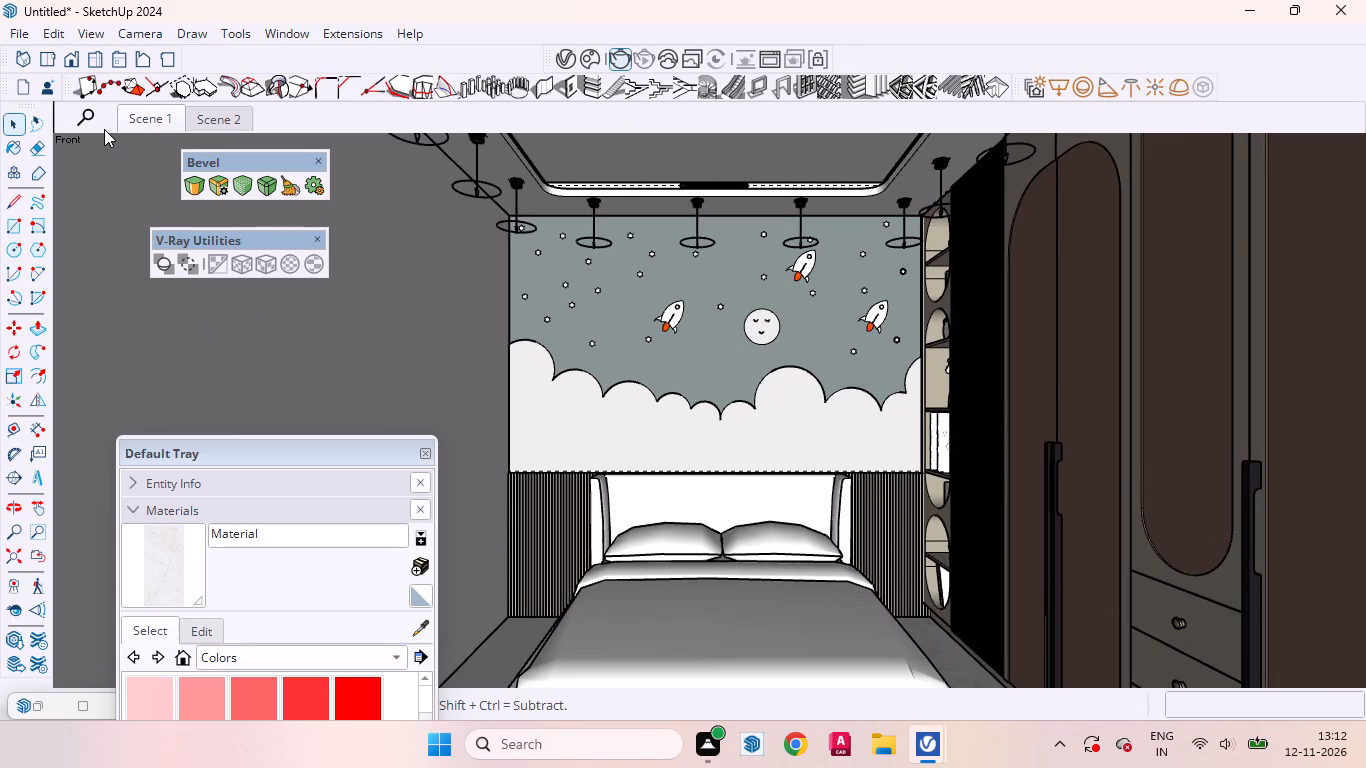
Update Scene 1 with the current frontal view of the mural wall, bed and wardrobe.
right_click(135, 118)
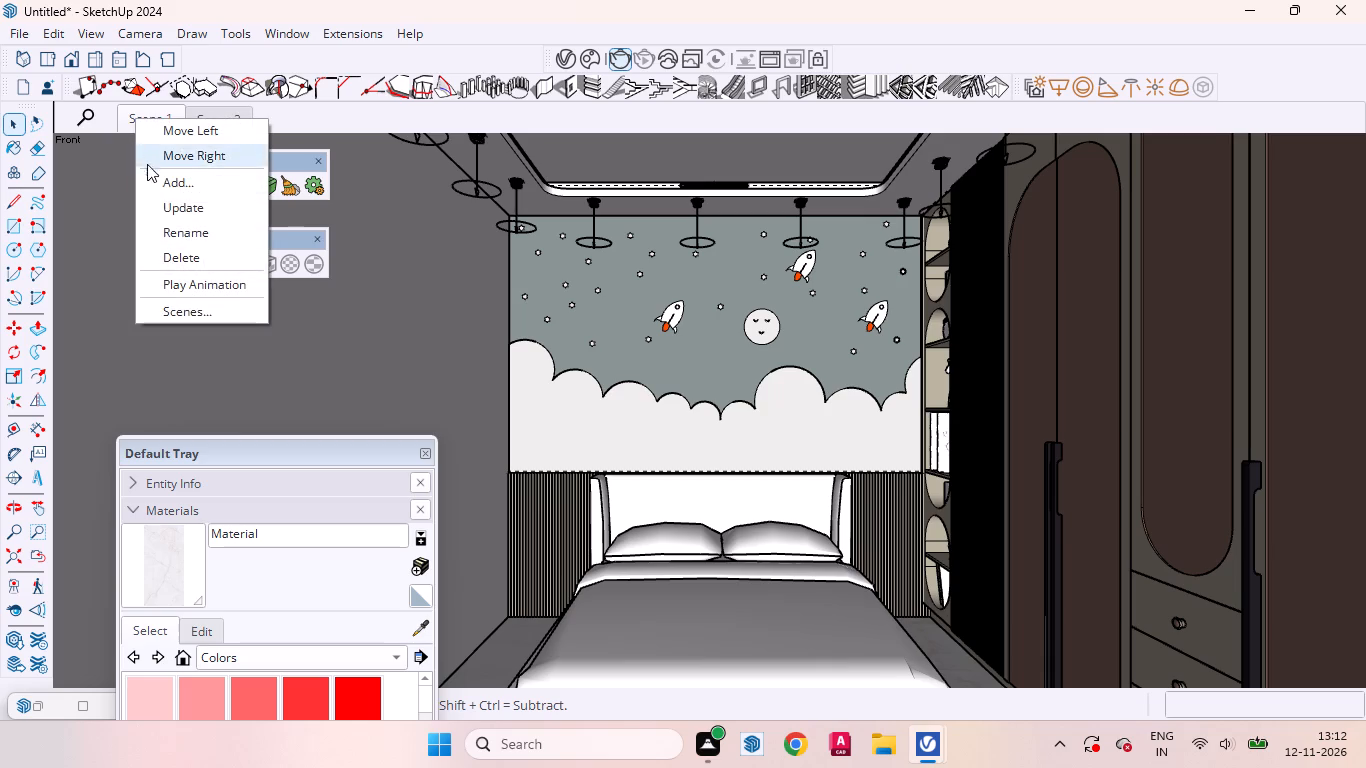
click(195, 215)
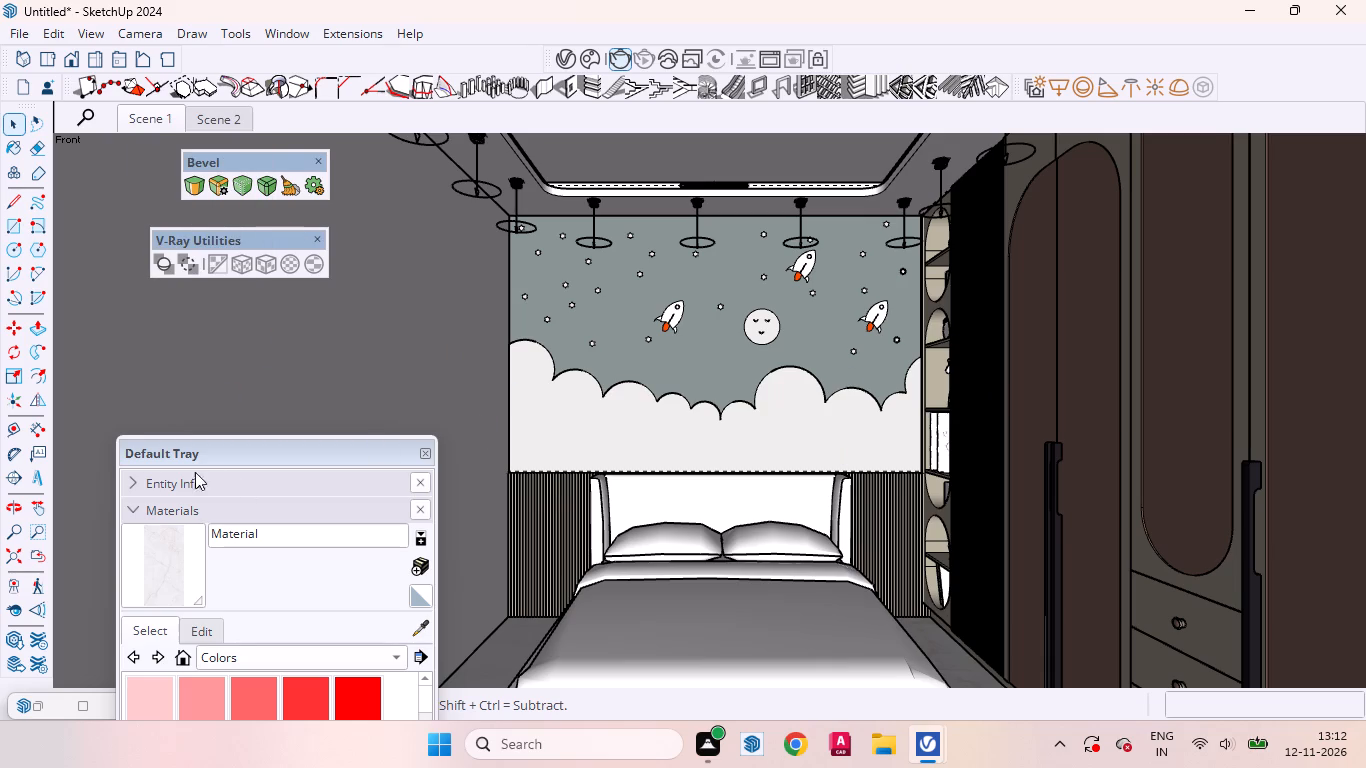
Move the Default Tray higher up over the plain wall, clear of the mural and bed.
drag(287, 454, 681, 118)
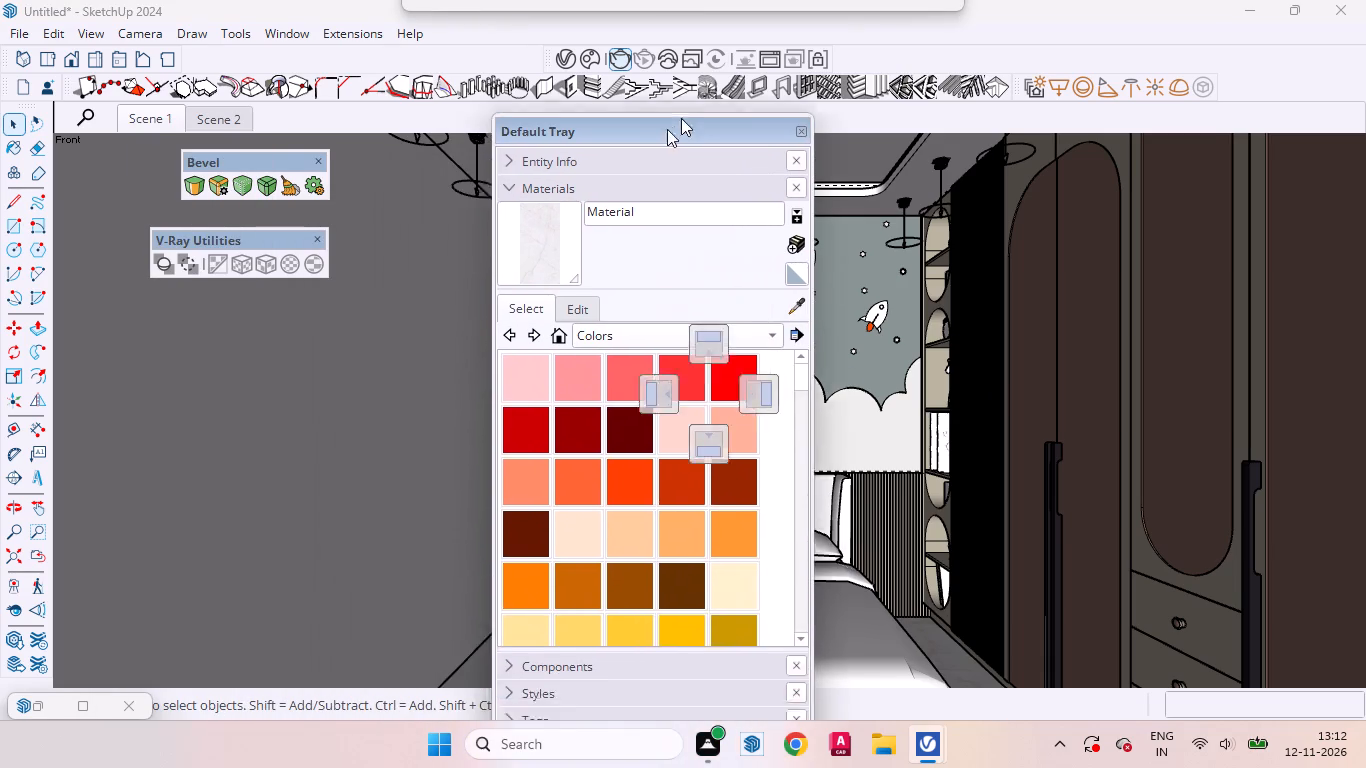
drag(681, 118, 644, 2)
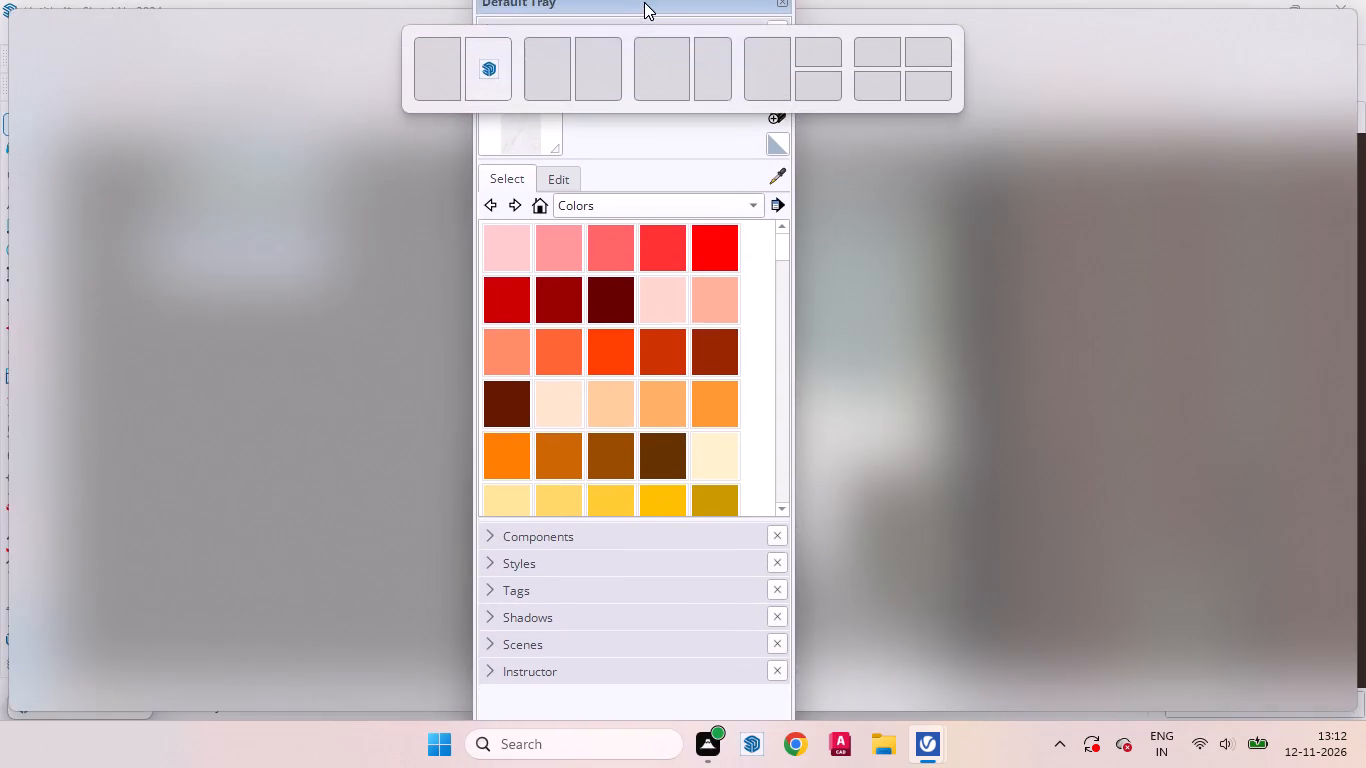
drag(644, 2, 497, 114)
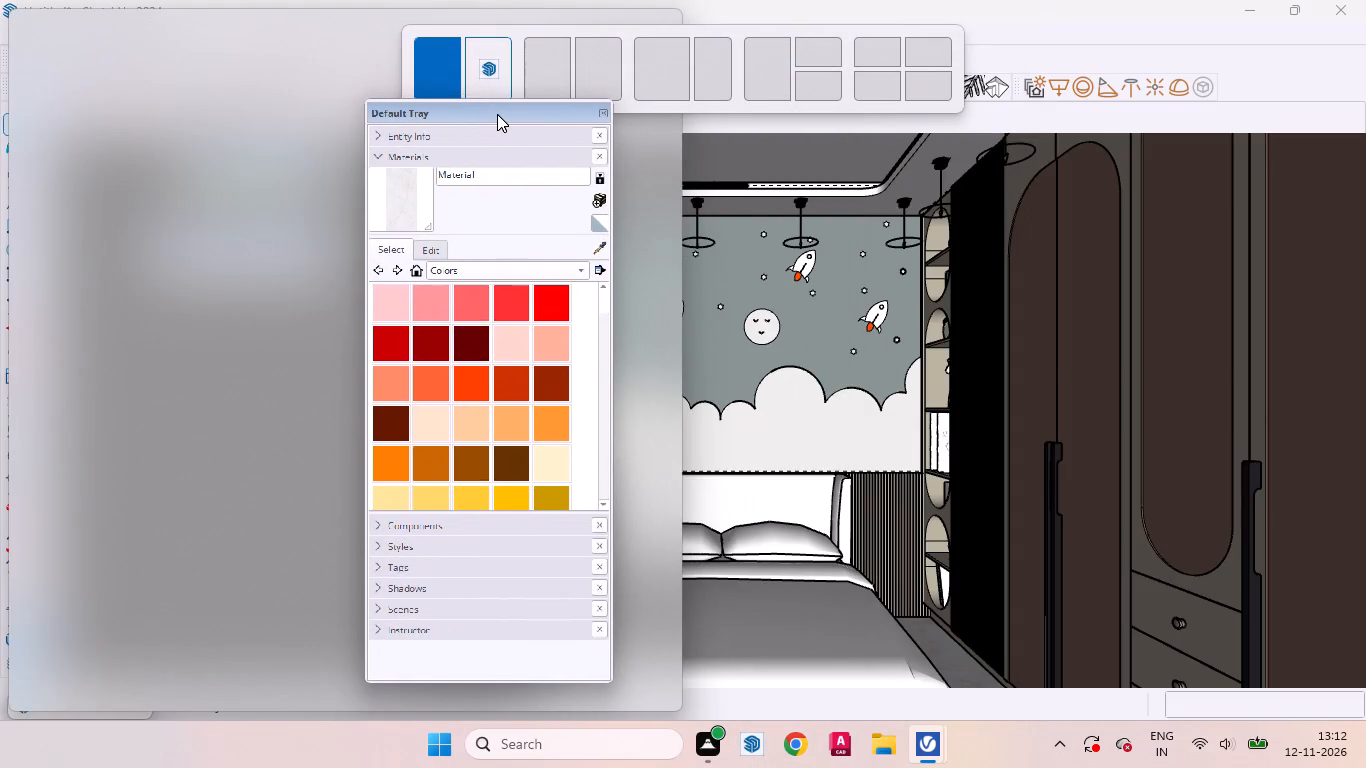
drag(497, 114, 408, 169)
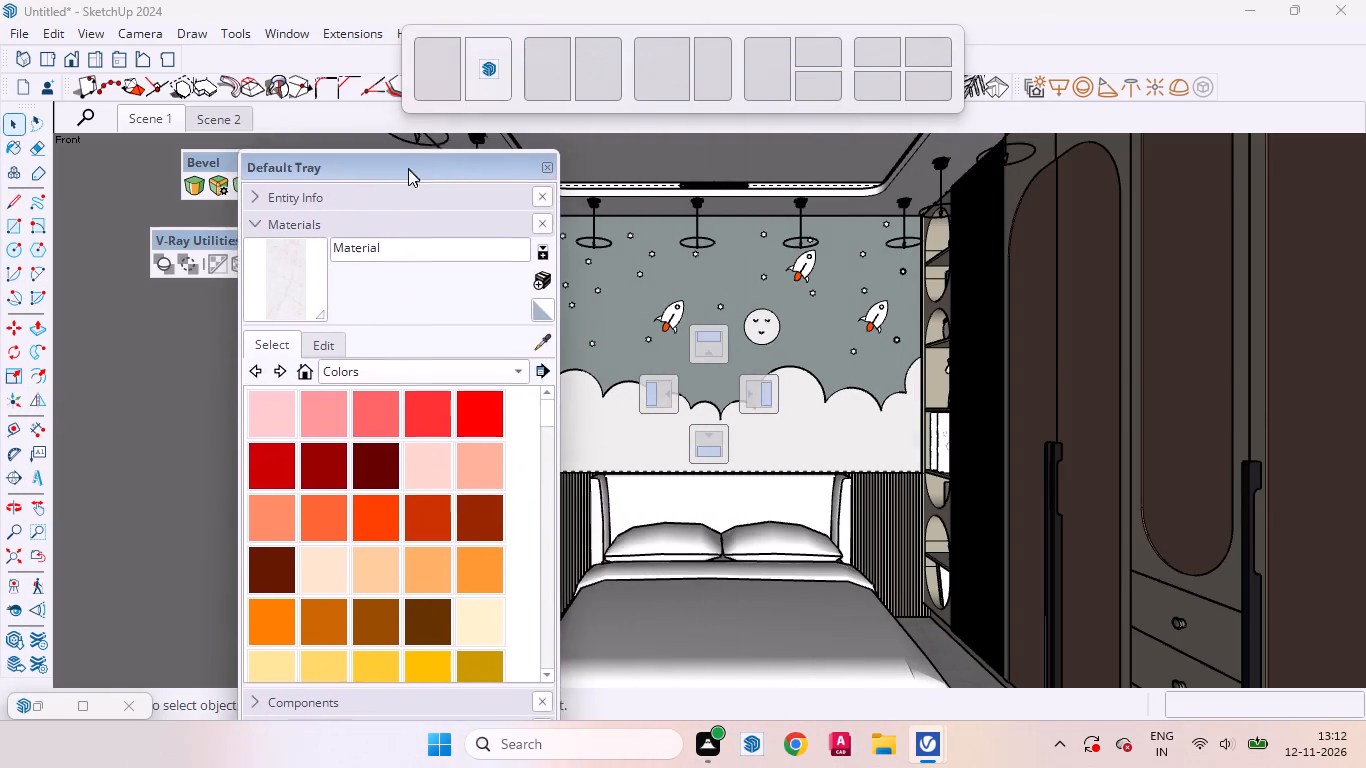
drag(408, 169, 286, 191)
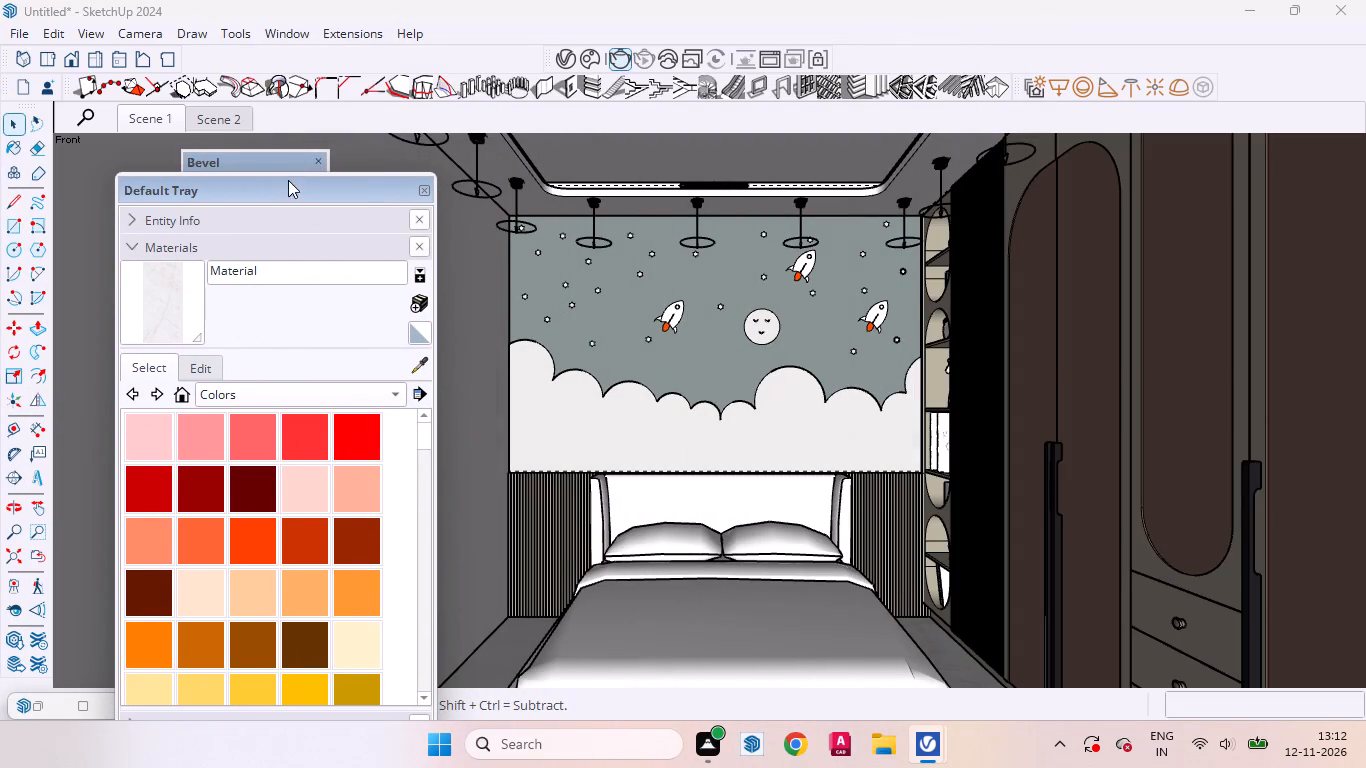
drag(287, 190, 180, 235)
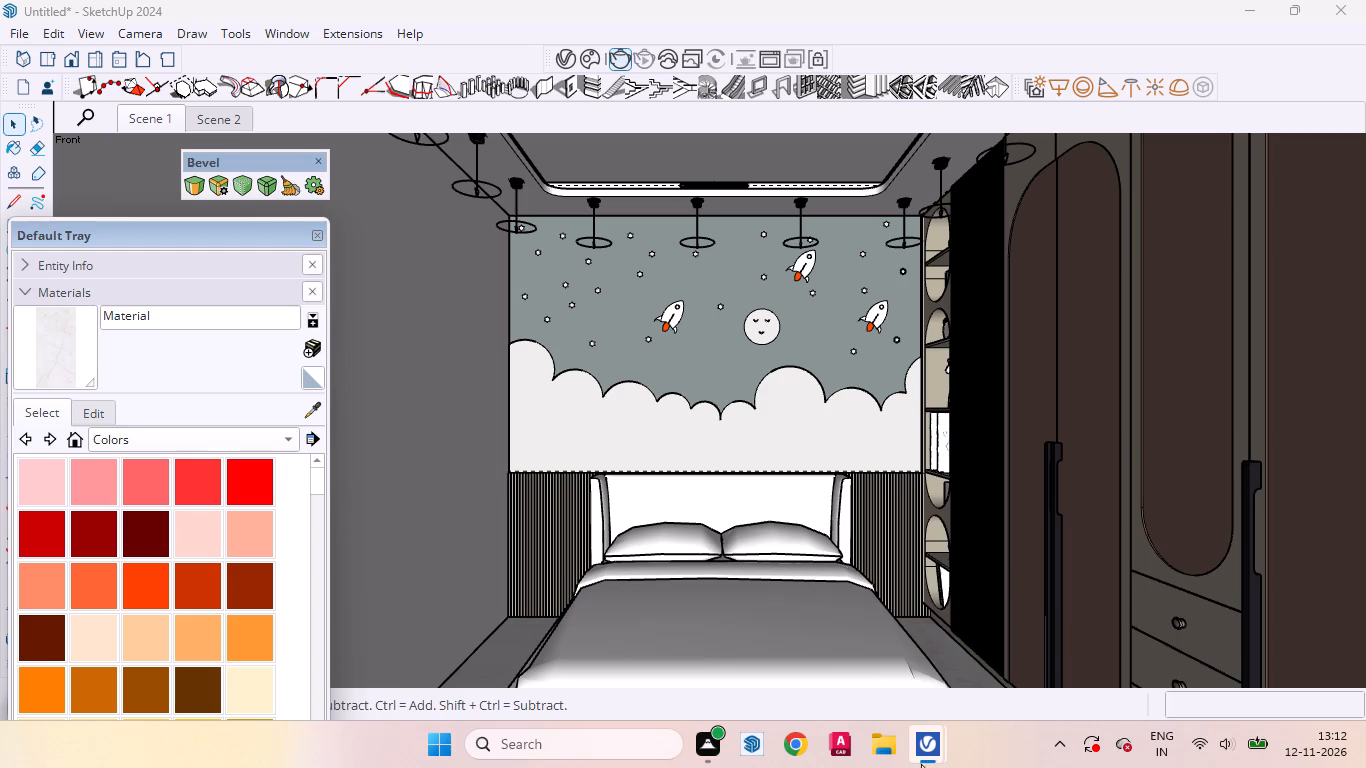
Bring up the V-Ray Frame Buffer, examine the render's shelves and fluted panel up close, and minimise it.
click(921, 752)
click(885, 679)
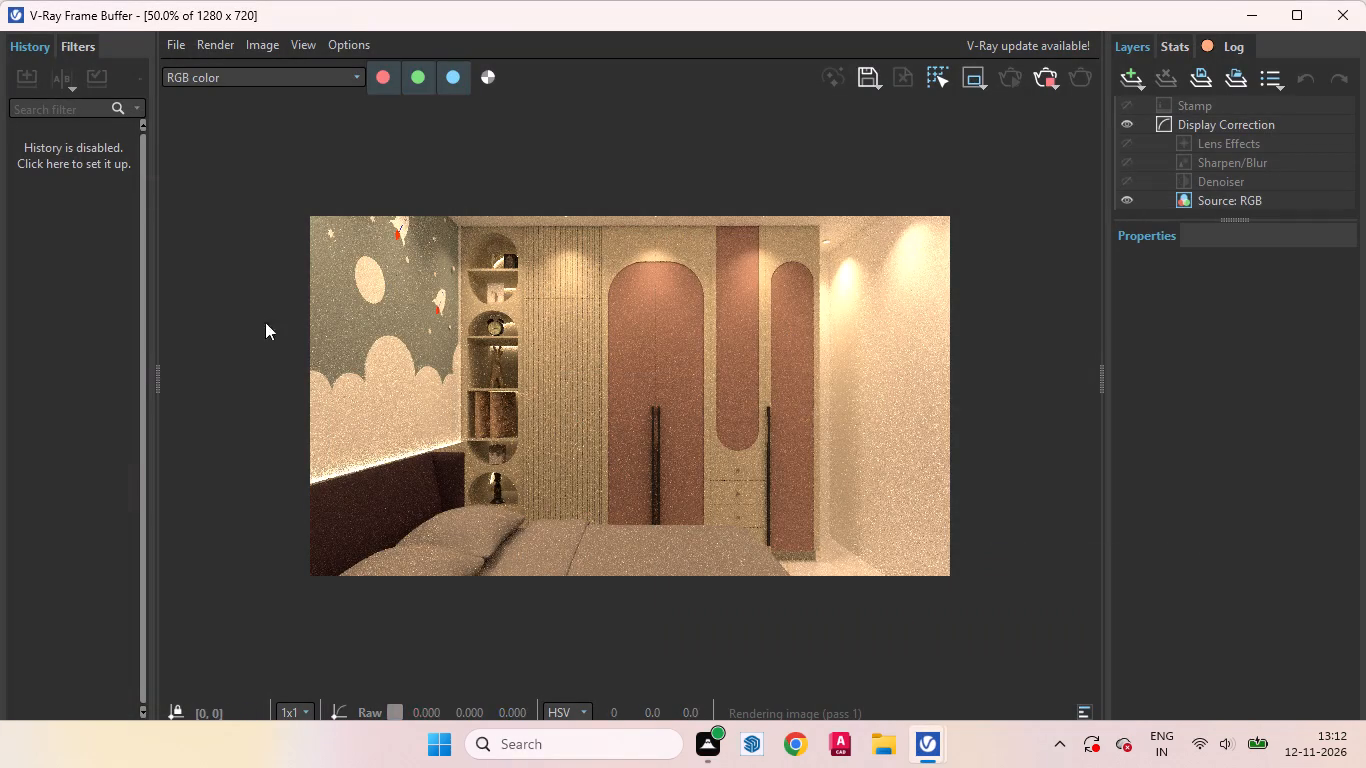
scroll(568, 370, up, 1)
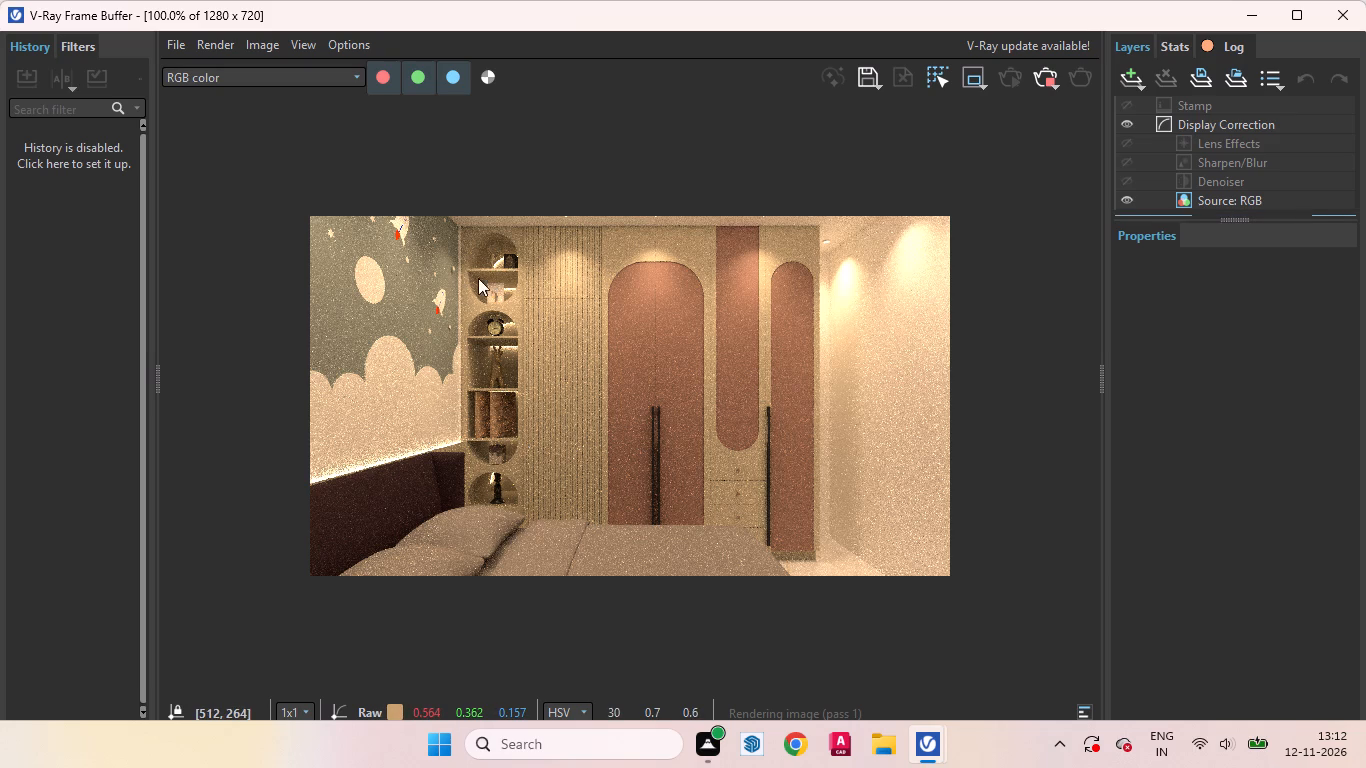
scroll(546, 341, up, 3)
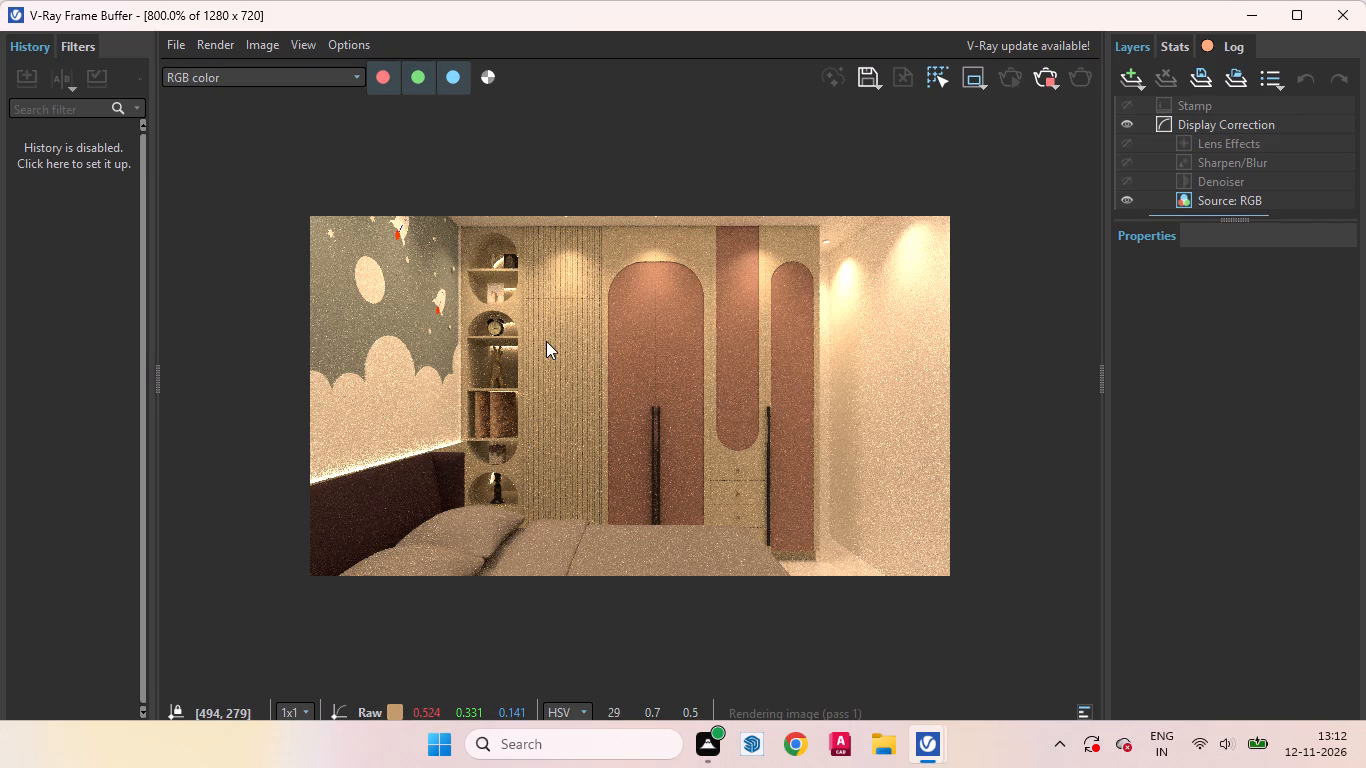
scroll(764, 425, down, 3)
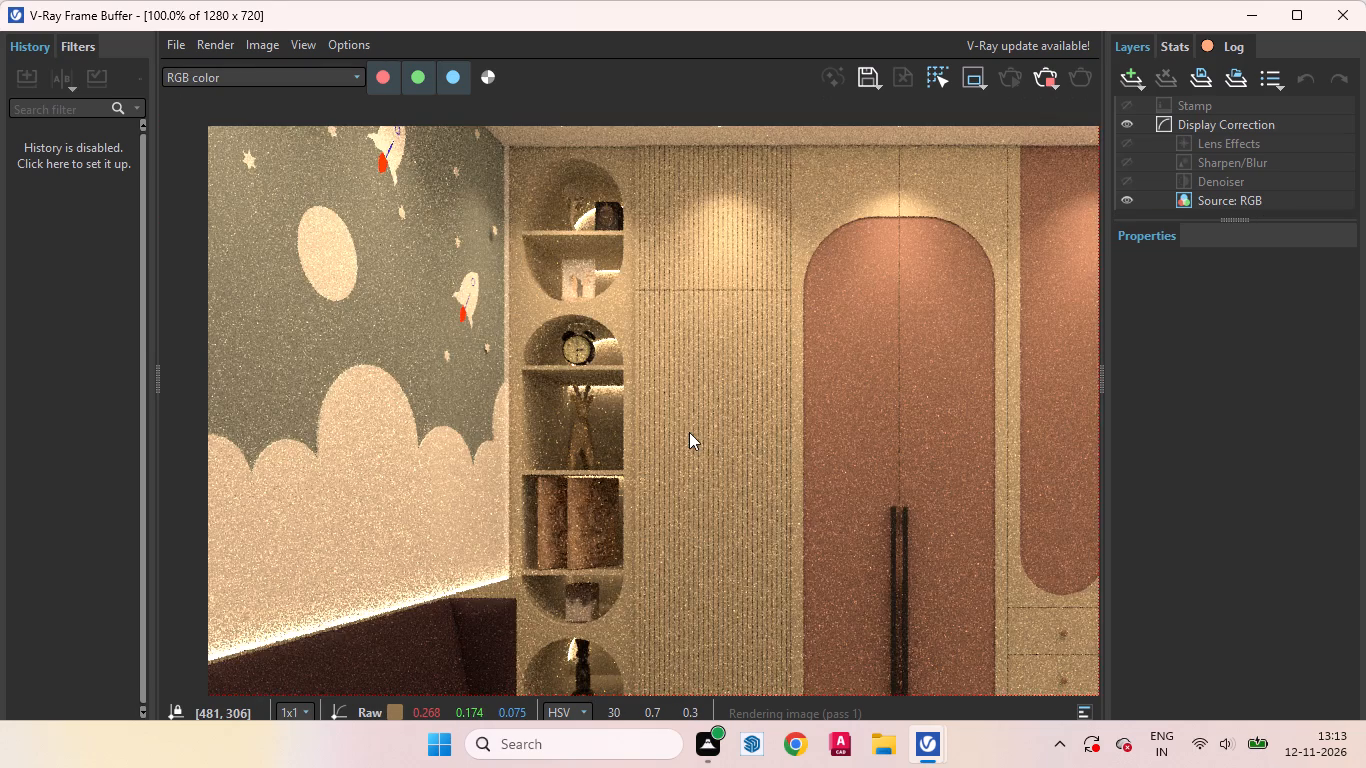
scroll(689, 432, down, 1)
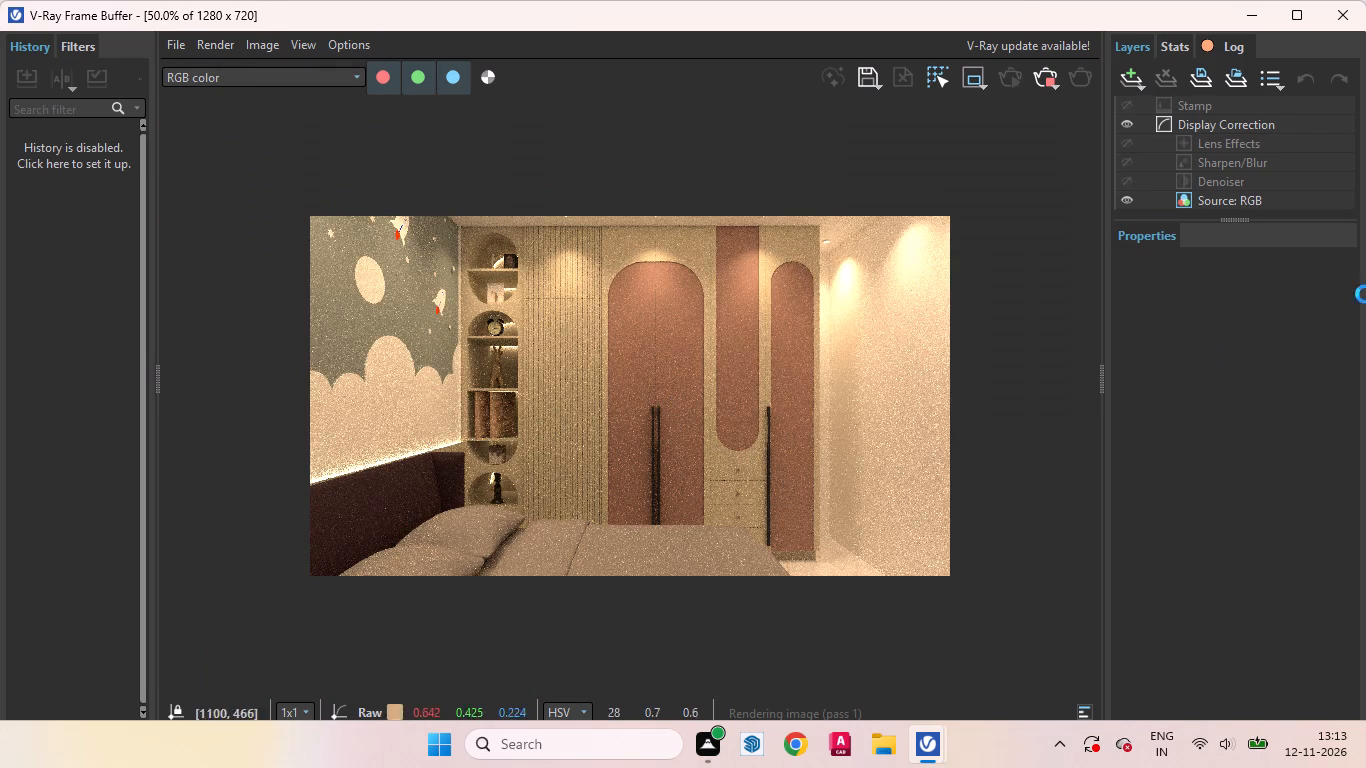
click(1245, 22)
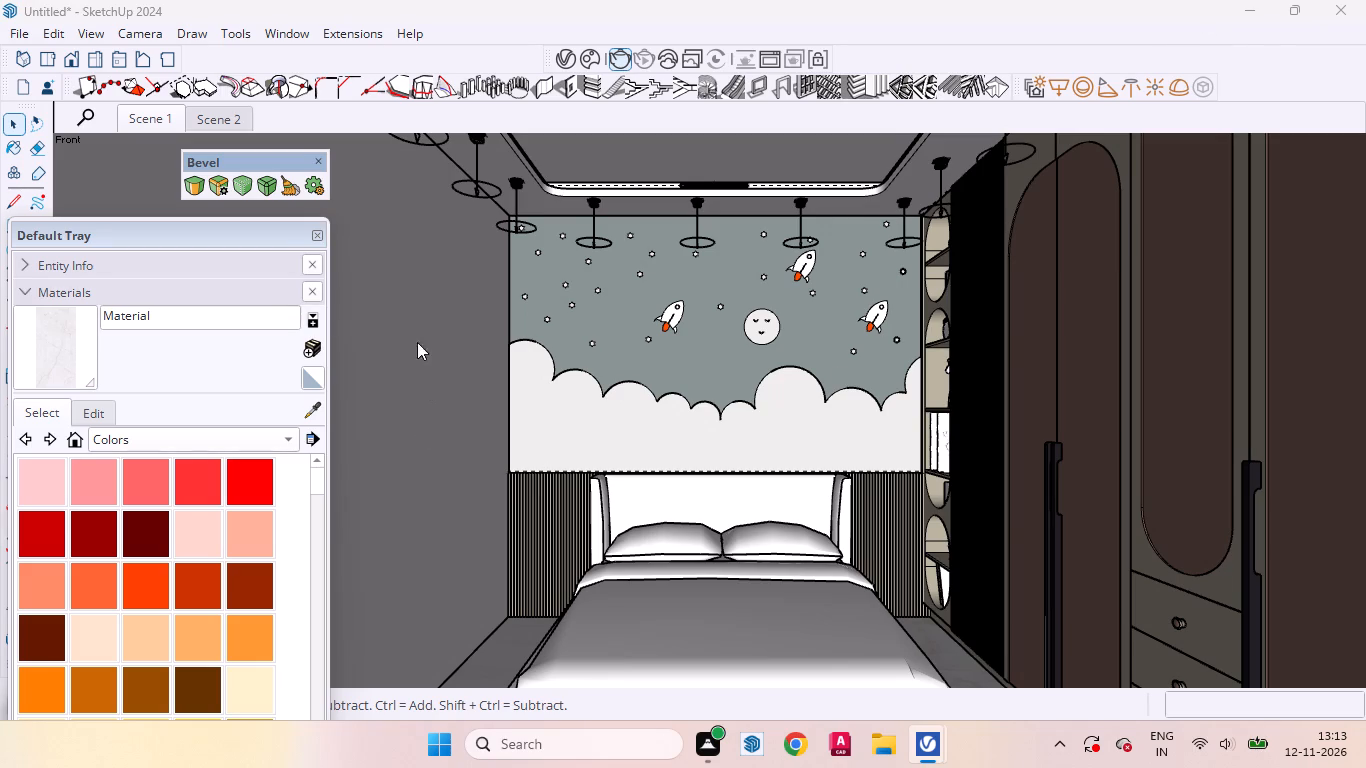
Move the Default Tray across the model view so that it sits over the wardrobe side.
drag(211, 237, 561, 162)
drag(498, 170, 620, 214)
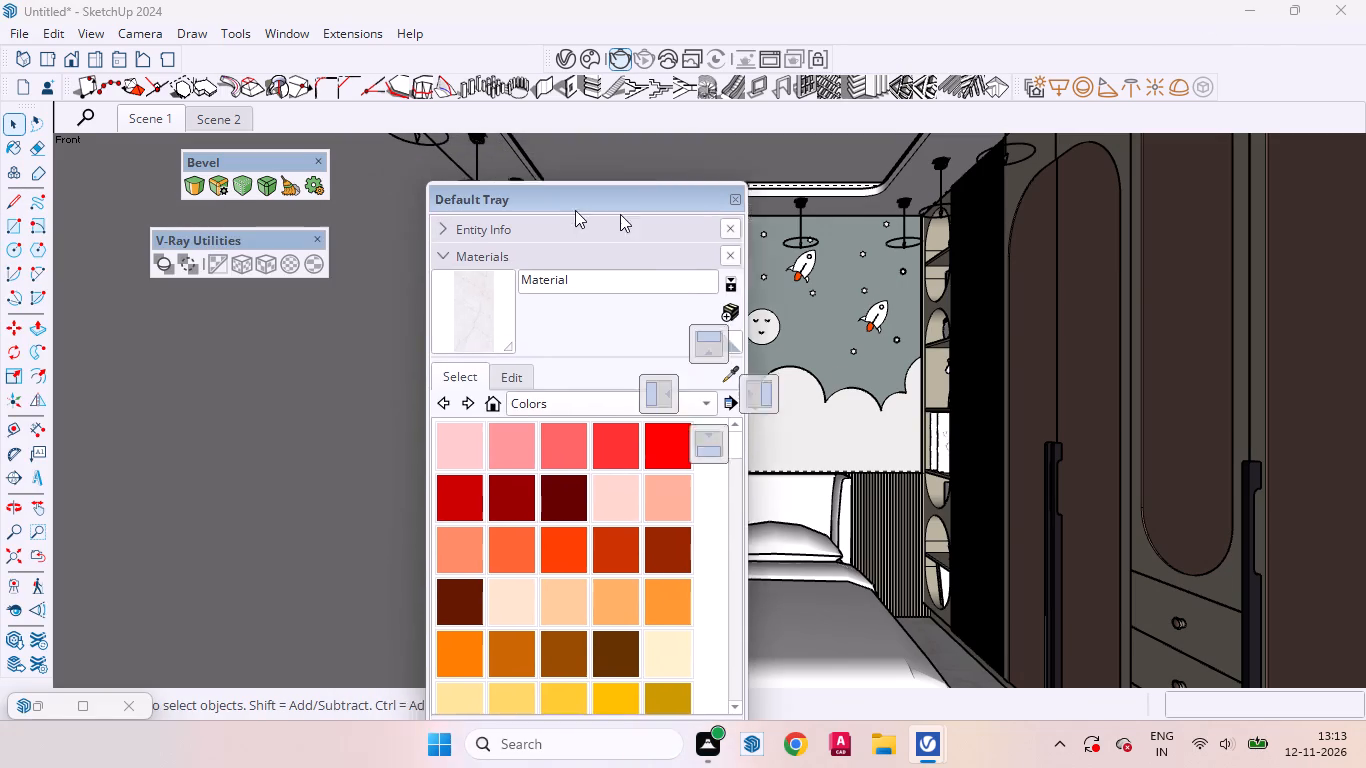
drag(620, 214, 1074, 232)
Hide the plain side wall group opposite the wardrobe, working from outside the room.
scroll(606, 403, down, 4)
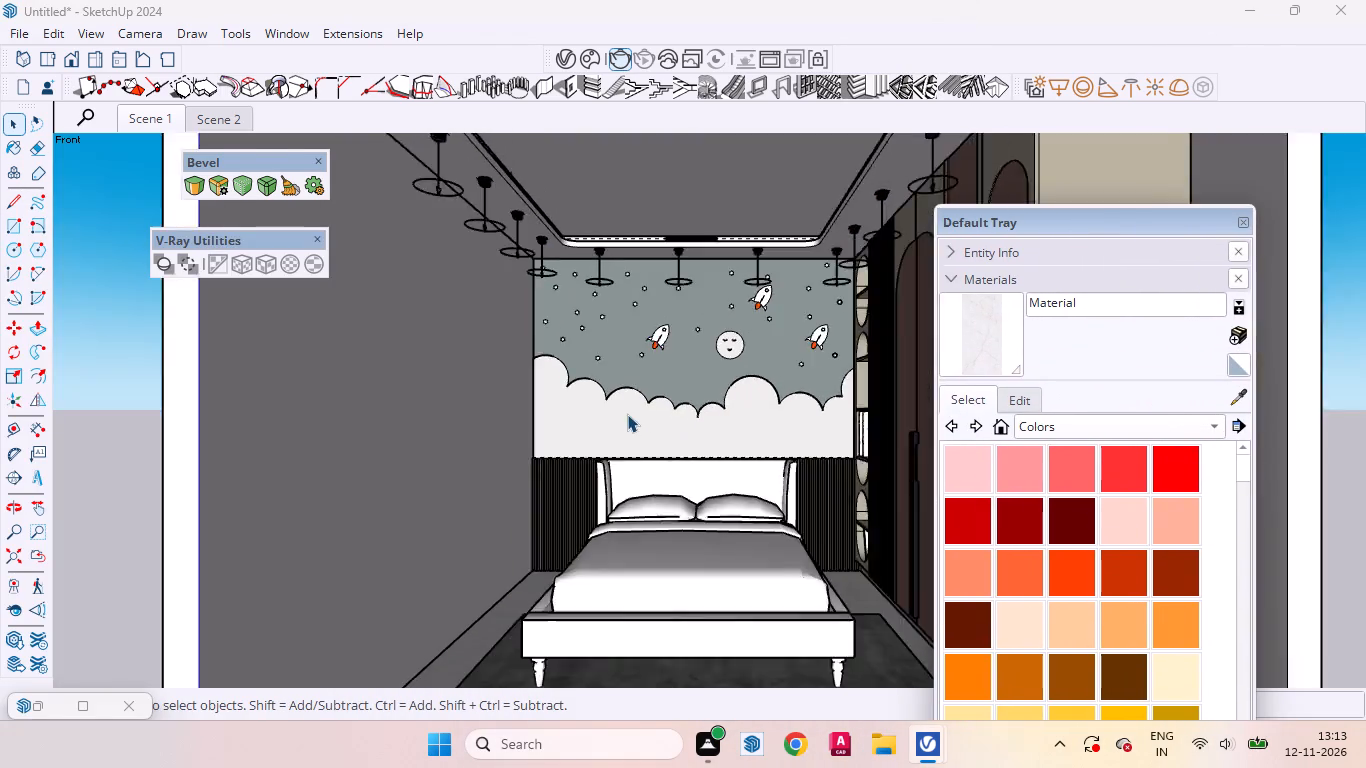
scroll(627, 414, down, 8)
middle_drag(296, 305, 824, 483)
middle_drag(575, 493, 1151, 631)
scroll(777, 513, up, 4)
click(708, 463)
right_click(708, 462)
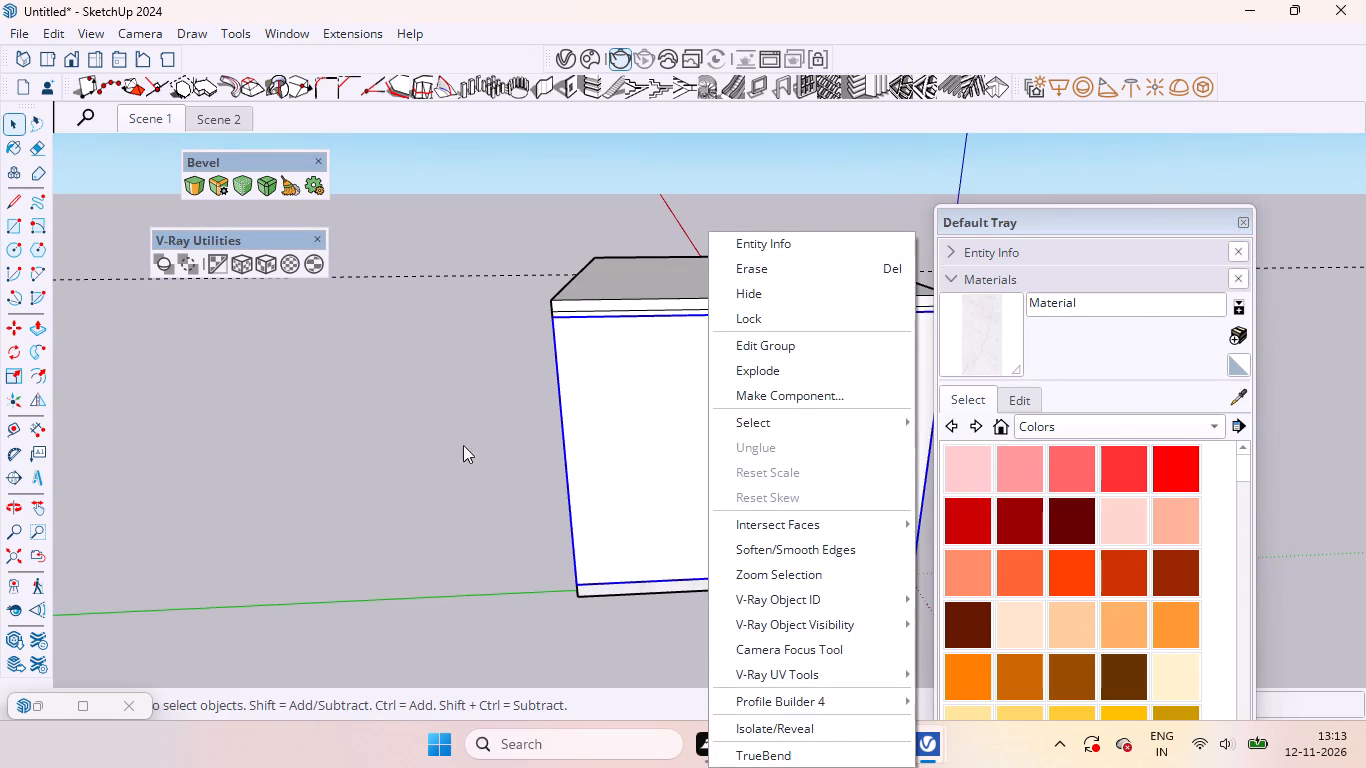
click(784, 285)
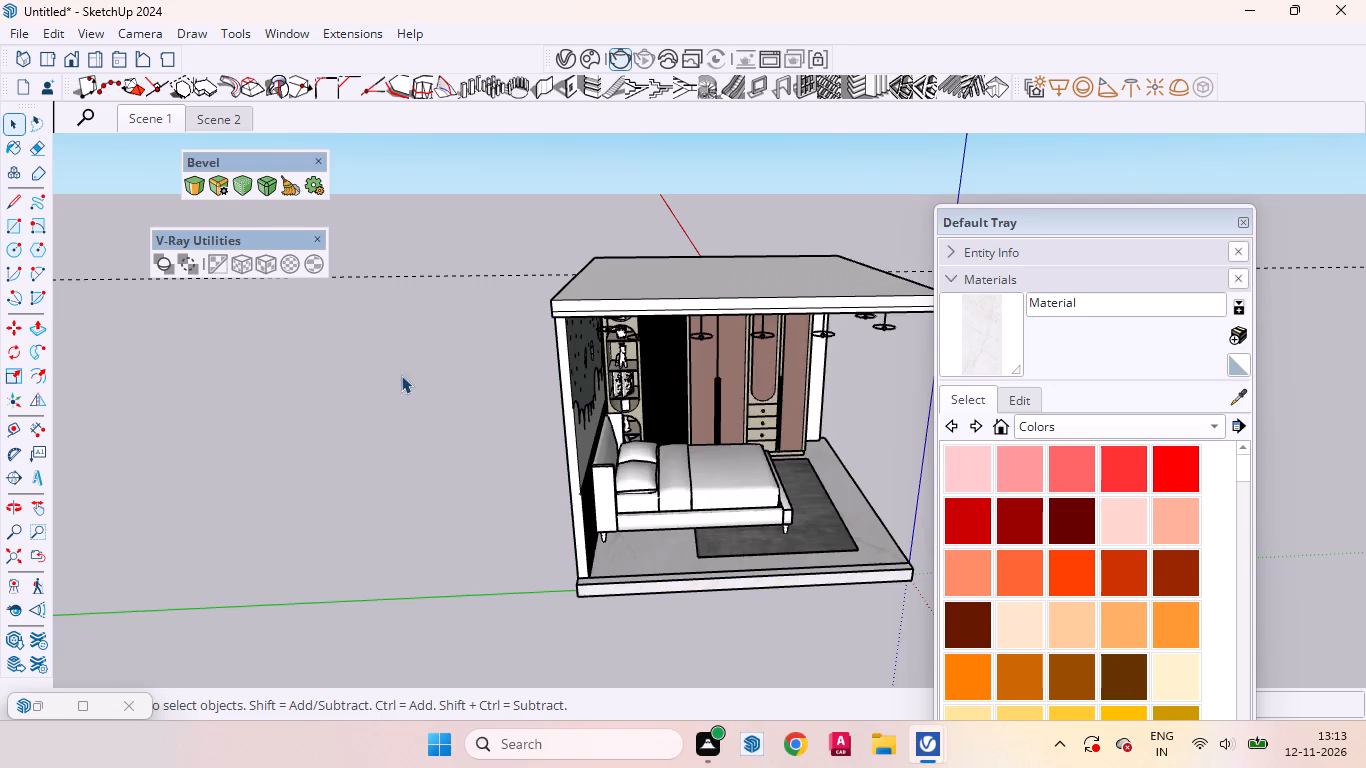
Unhide all hidden geometry so that the room's walls are restored.
scroll(392, 372, down, 4)
scroll(520, 395, down, 4)
middle_drag(721, 466, 730, 375)
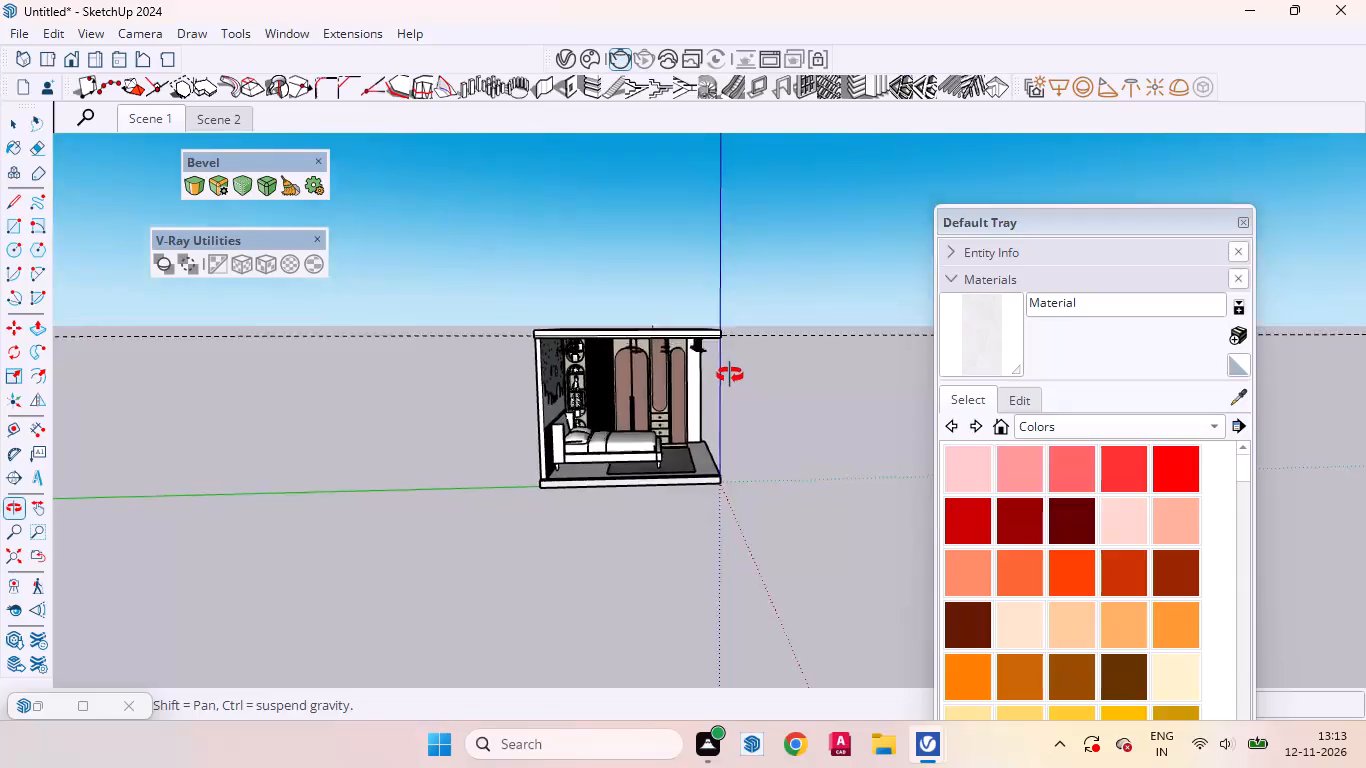
middle_drag(730, 375, 730, 372)
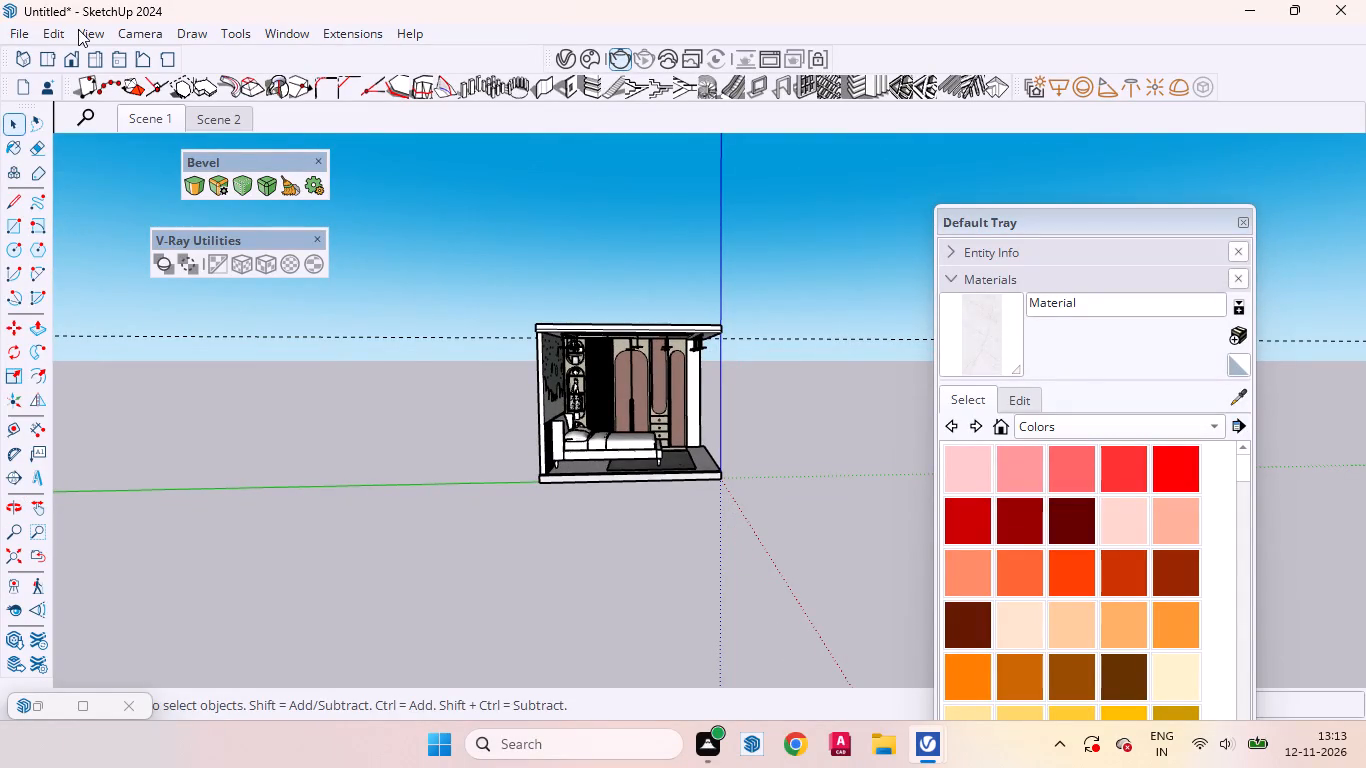
click(57, 29)
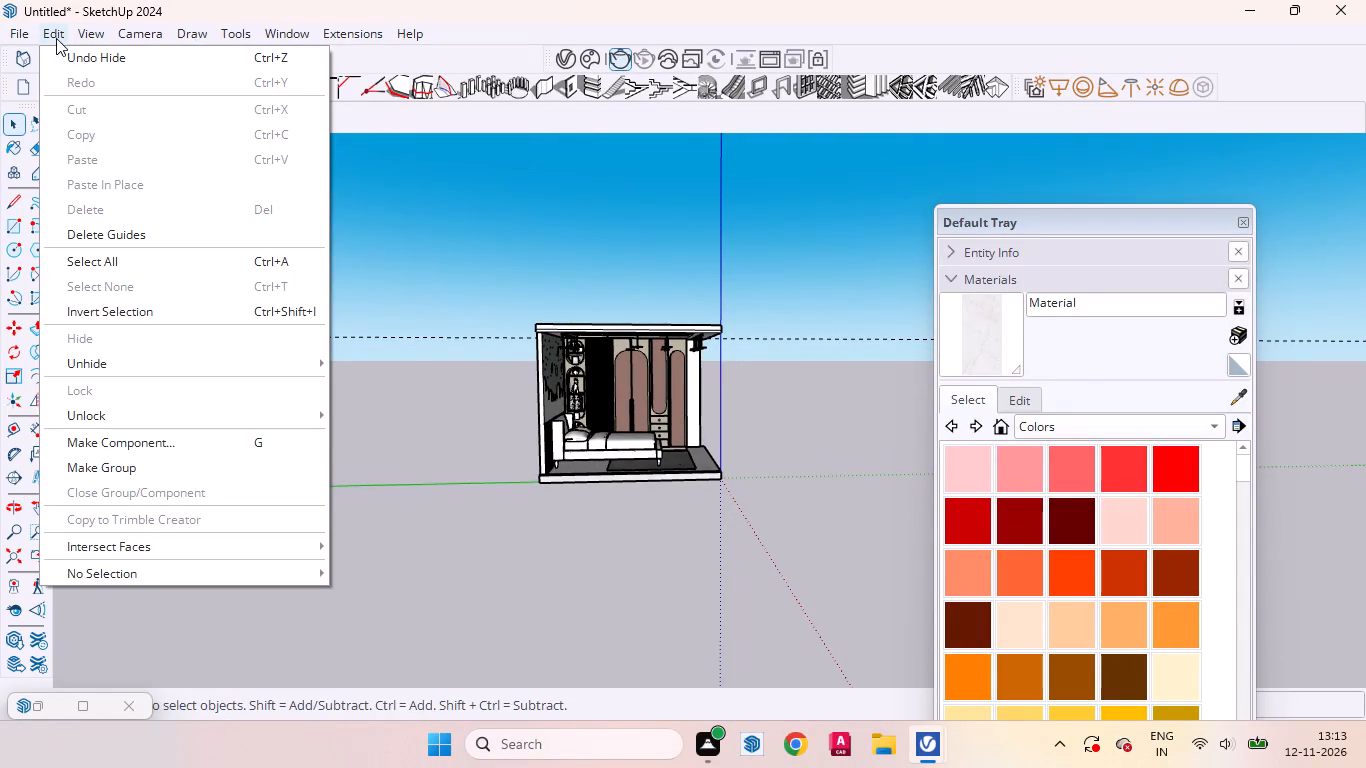
click(384, 410)
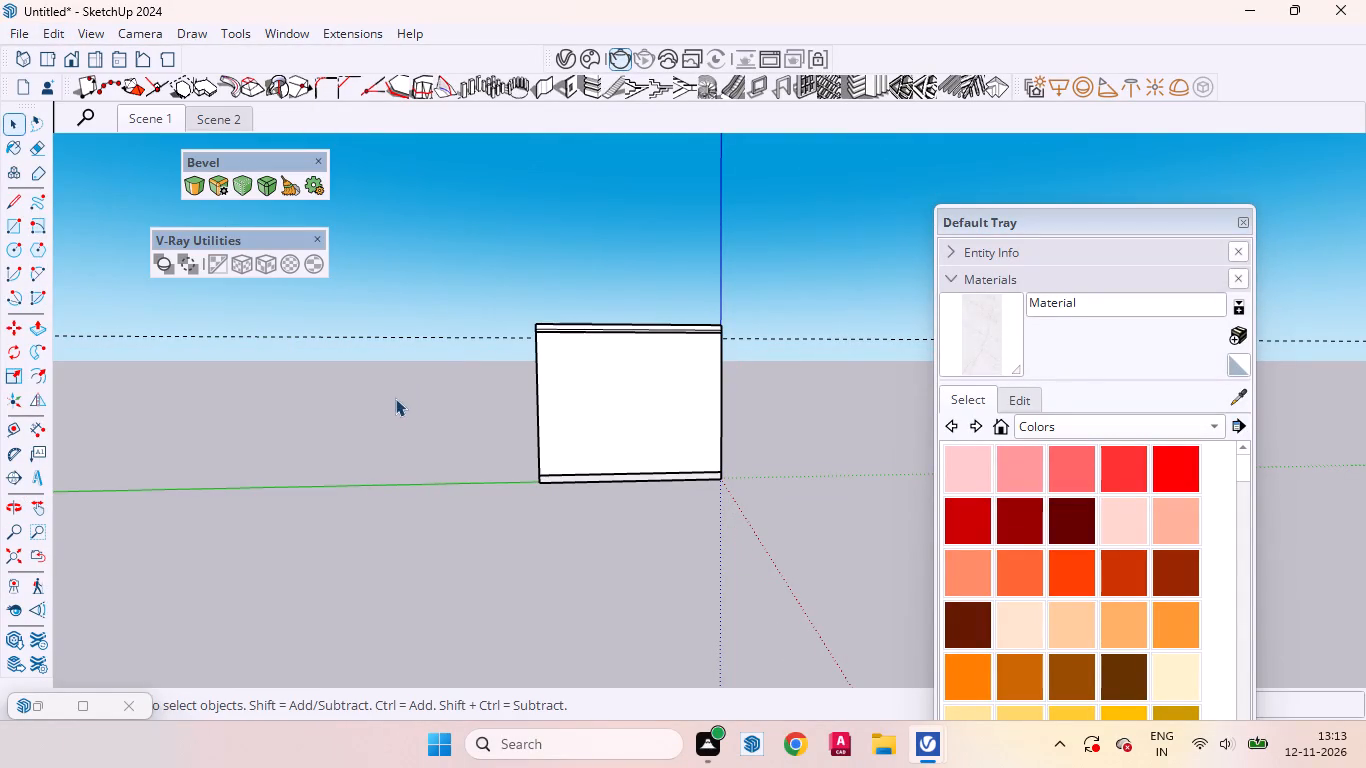
Hide the plain side wall group opposite the wardrobe, leaving the other walls shown.
middle_drag(737, 411, 707, 449)
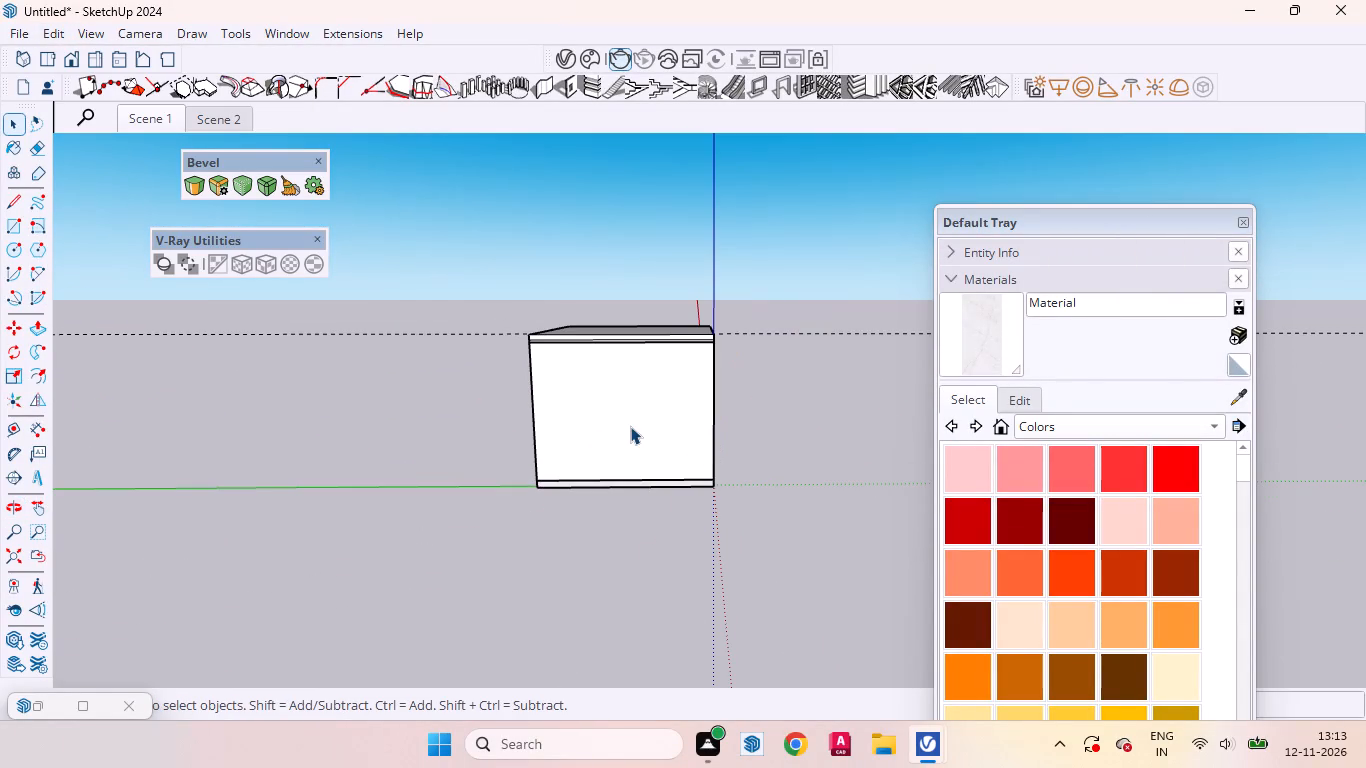
click(630, 426)
right_click(636, 421)
click(686, 64)
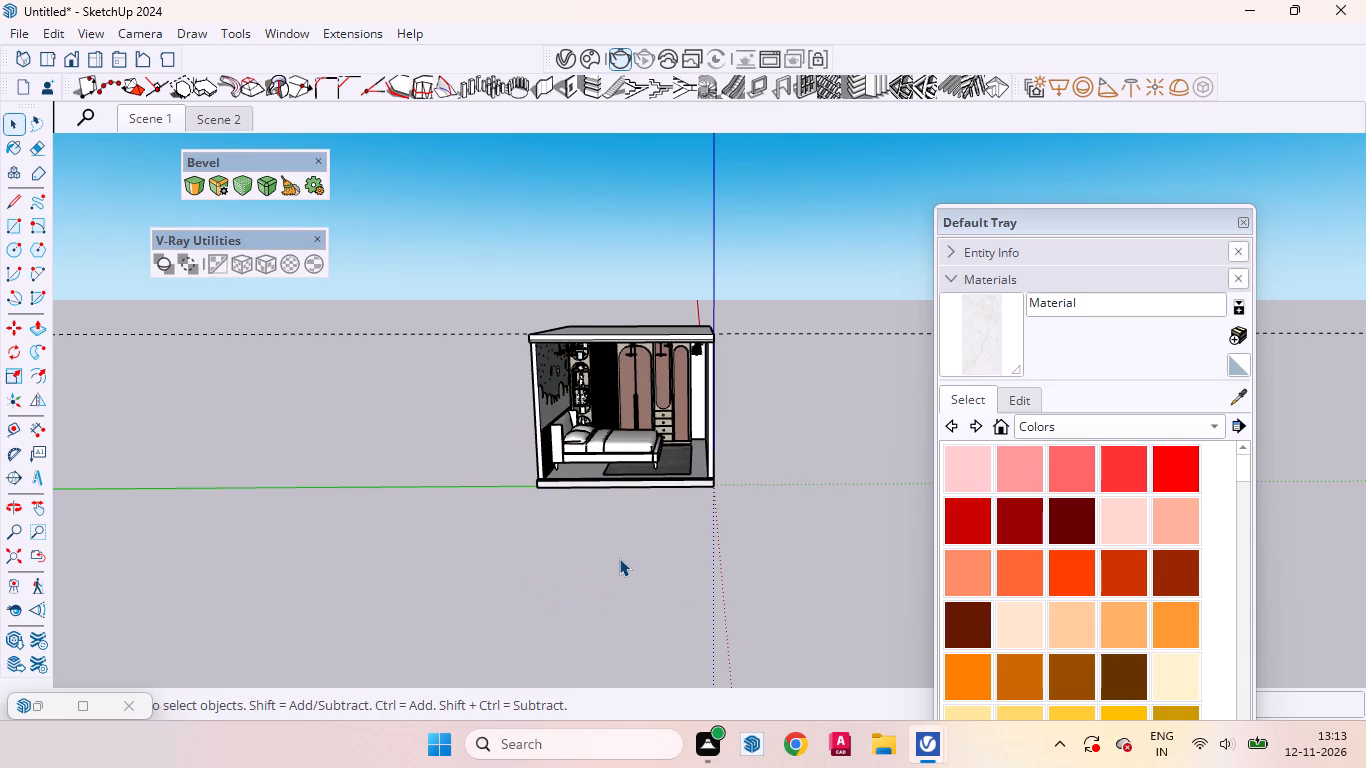
scroll(619, 531, up, 3)
click(650, 612)
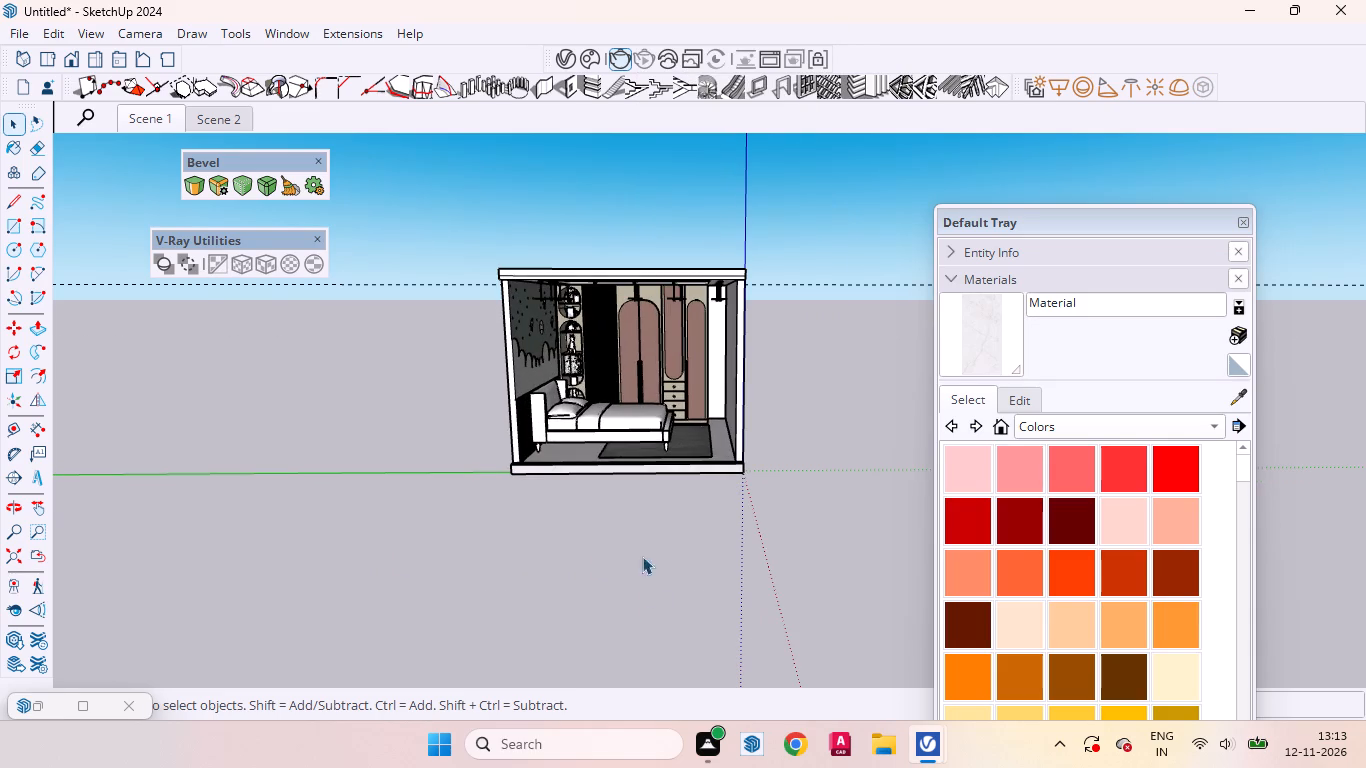
Set the standard Left view so the camera faces the wardrobe straight on through the room's open side.
scroll(631, 431, up, 8)
scroll(646, 504, down, 3)
middle_drag(614, 549, 624, 624)
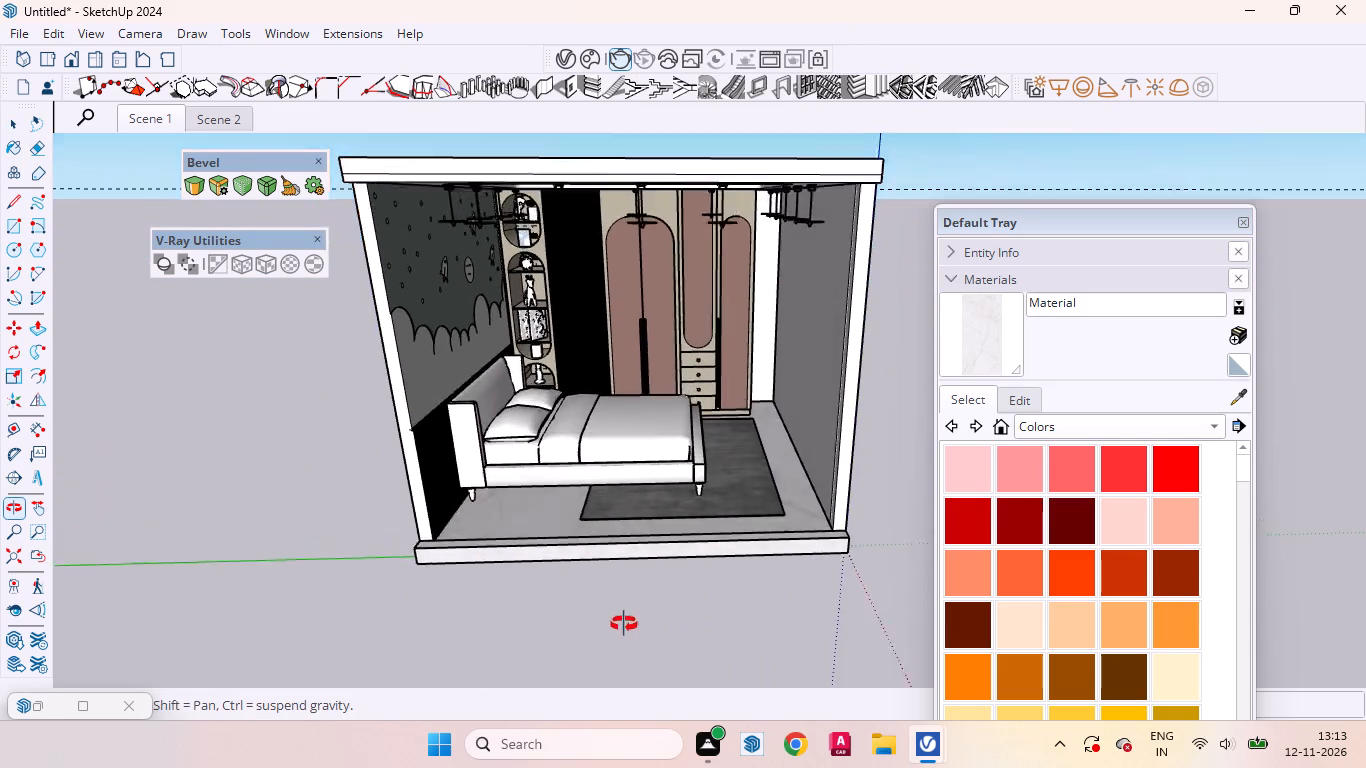
middle_drag(624, 624, 638, 660)
scroll(665, 453, down, 7)
scroll(682, 542, up, 4)
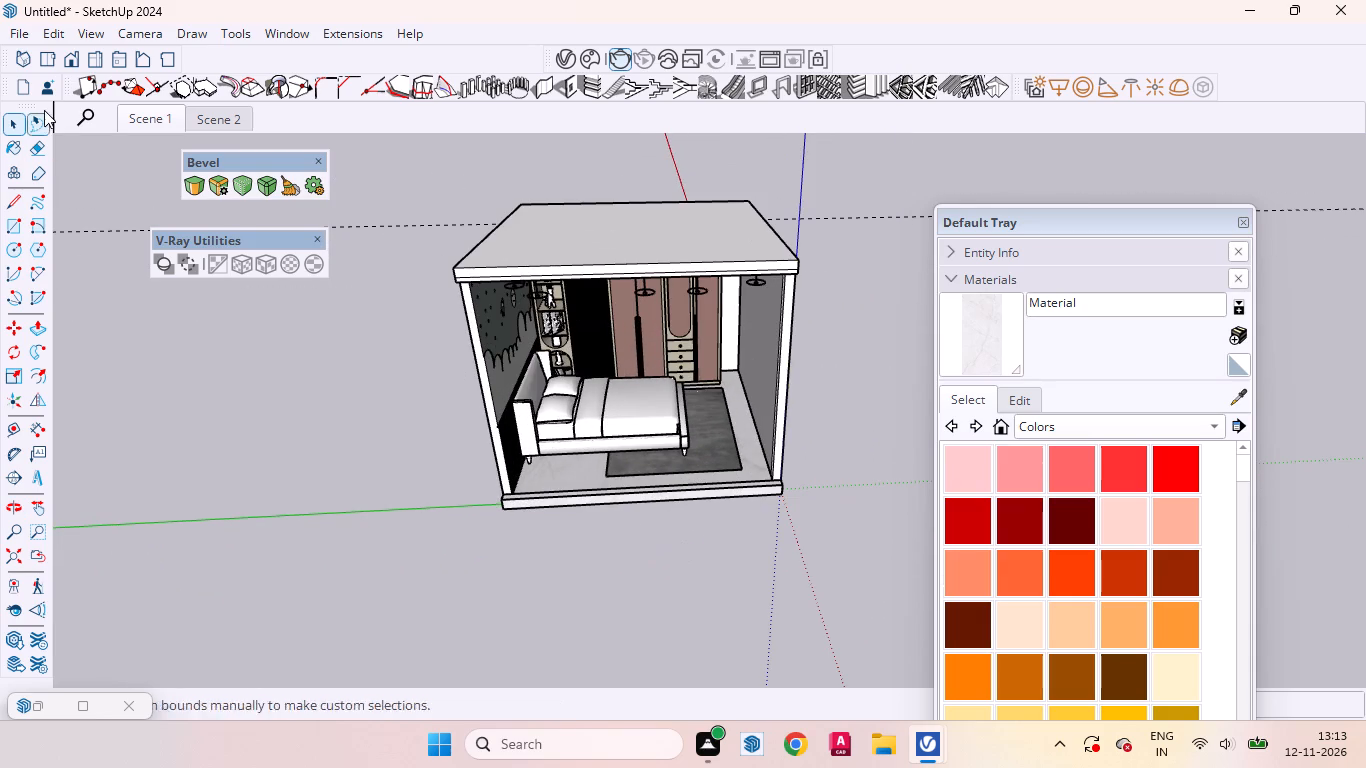
click(84, 60)
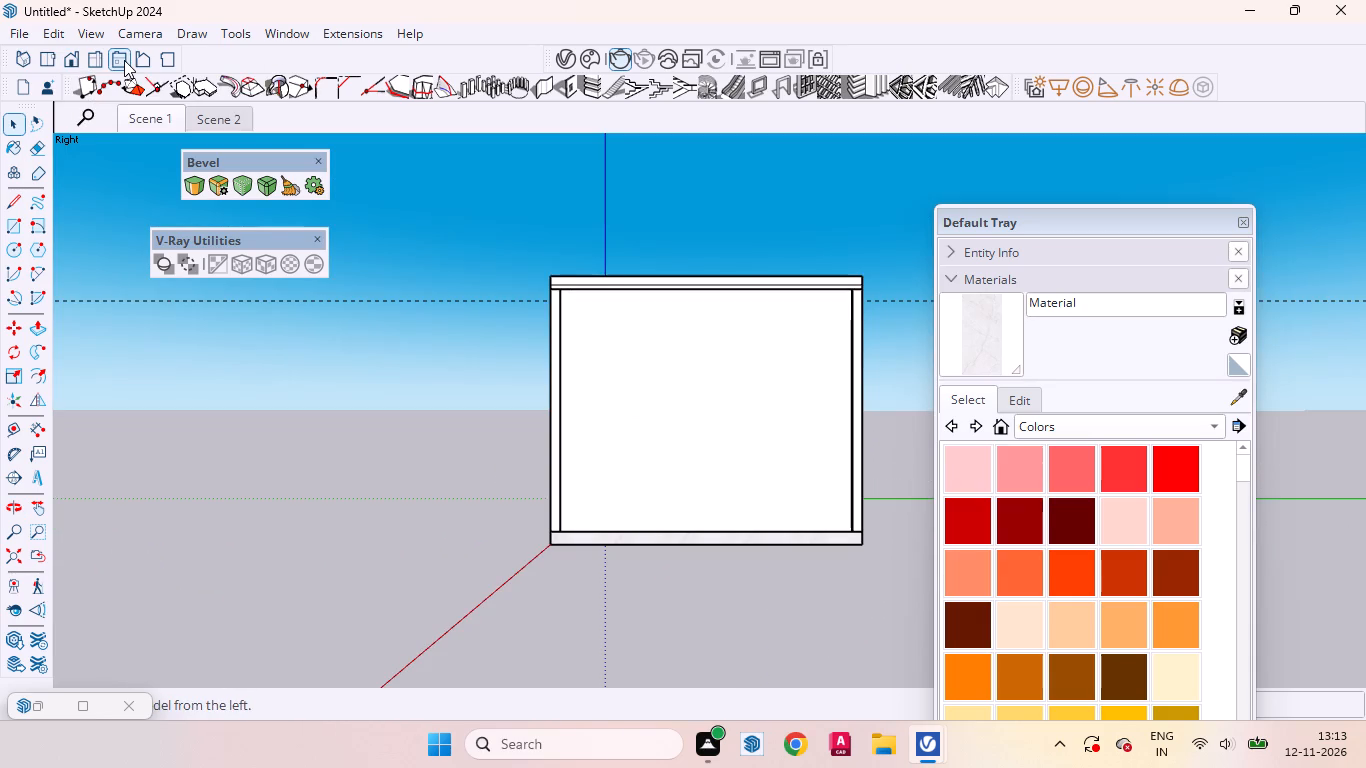
click(124, 60)
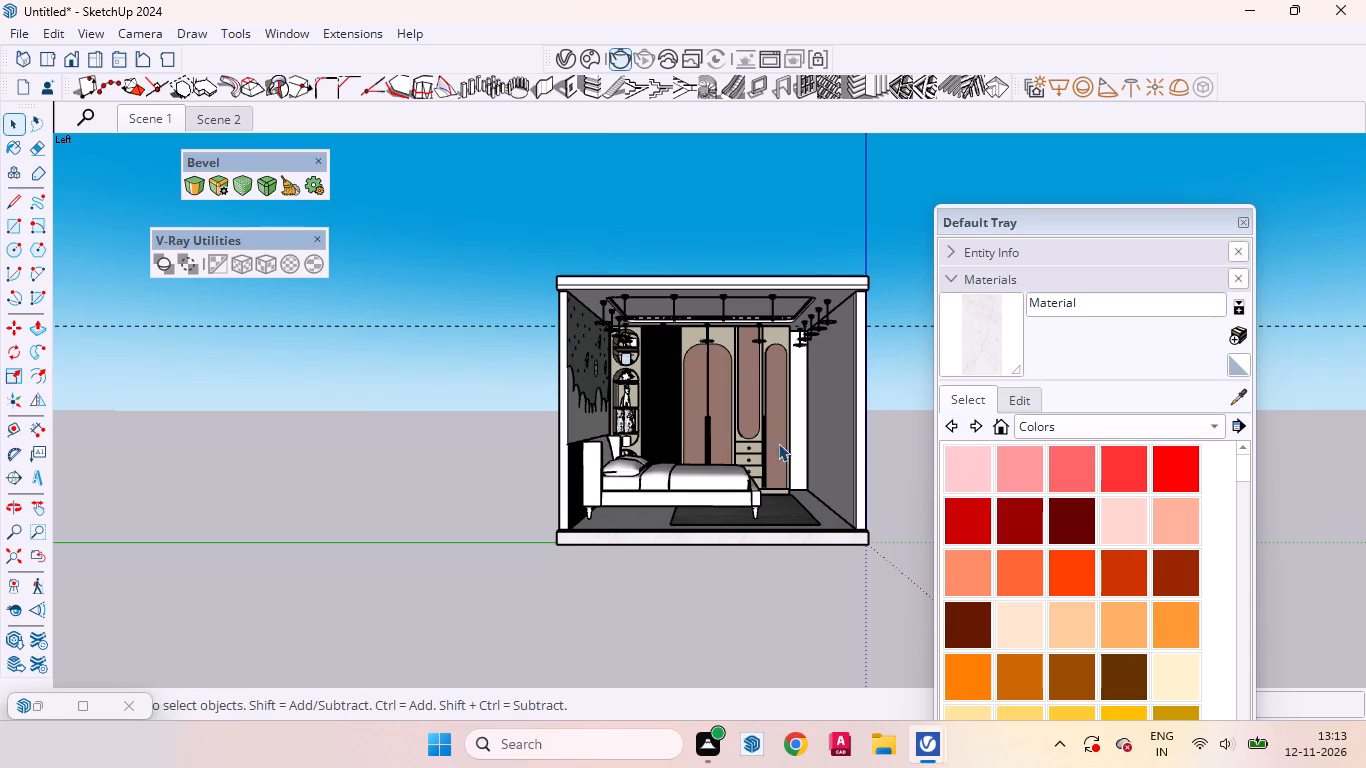
scroll(763, 440, up, 5)
scroll(852, 478, down, 2)
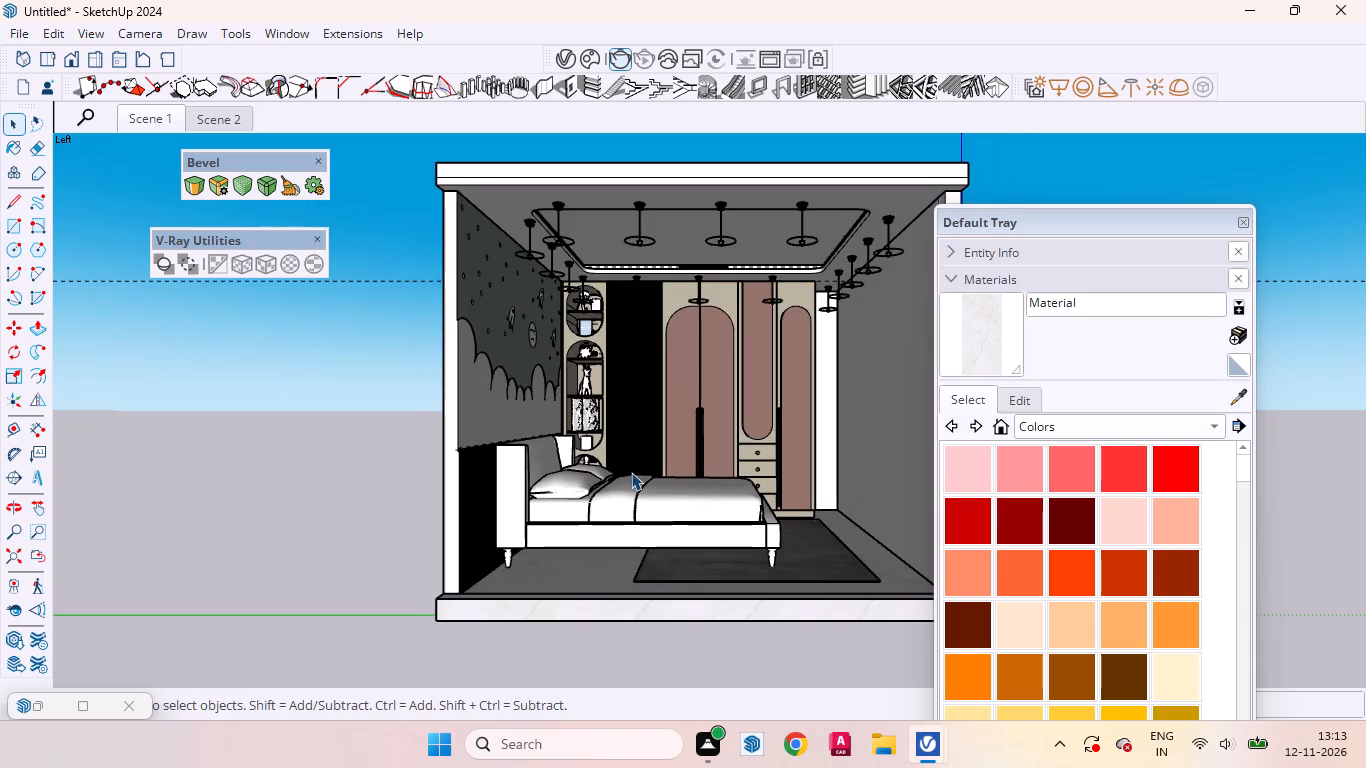
scroll(631, 472, up, 1)
Position the camera at the midpoint of the floor edge on the open side, facing the wardrobe, with an eye height of 4'6".
click(6, 584)
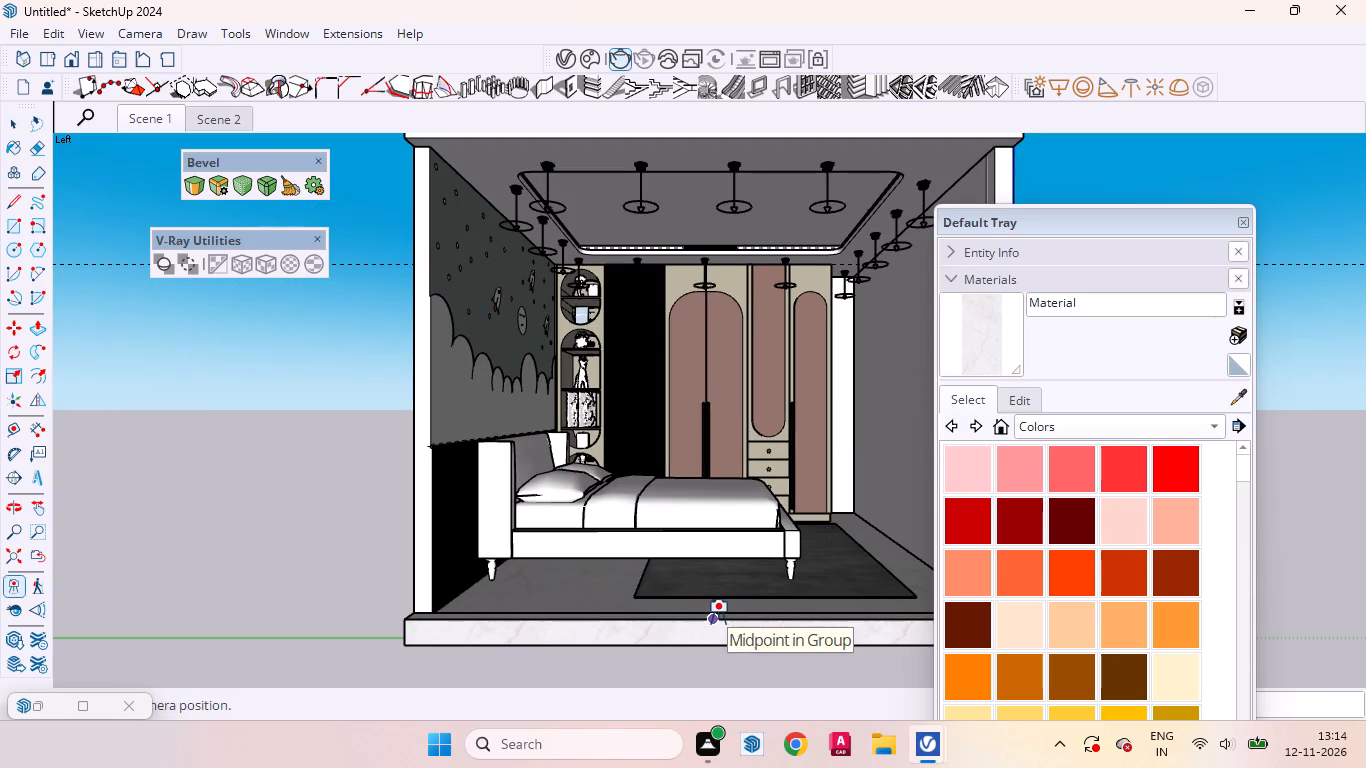
drag(717, 617, 713, 591)
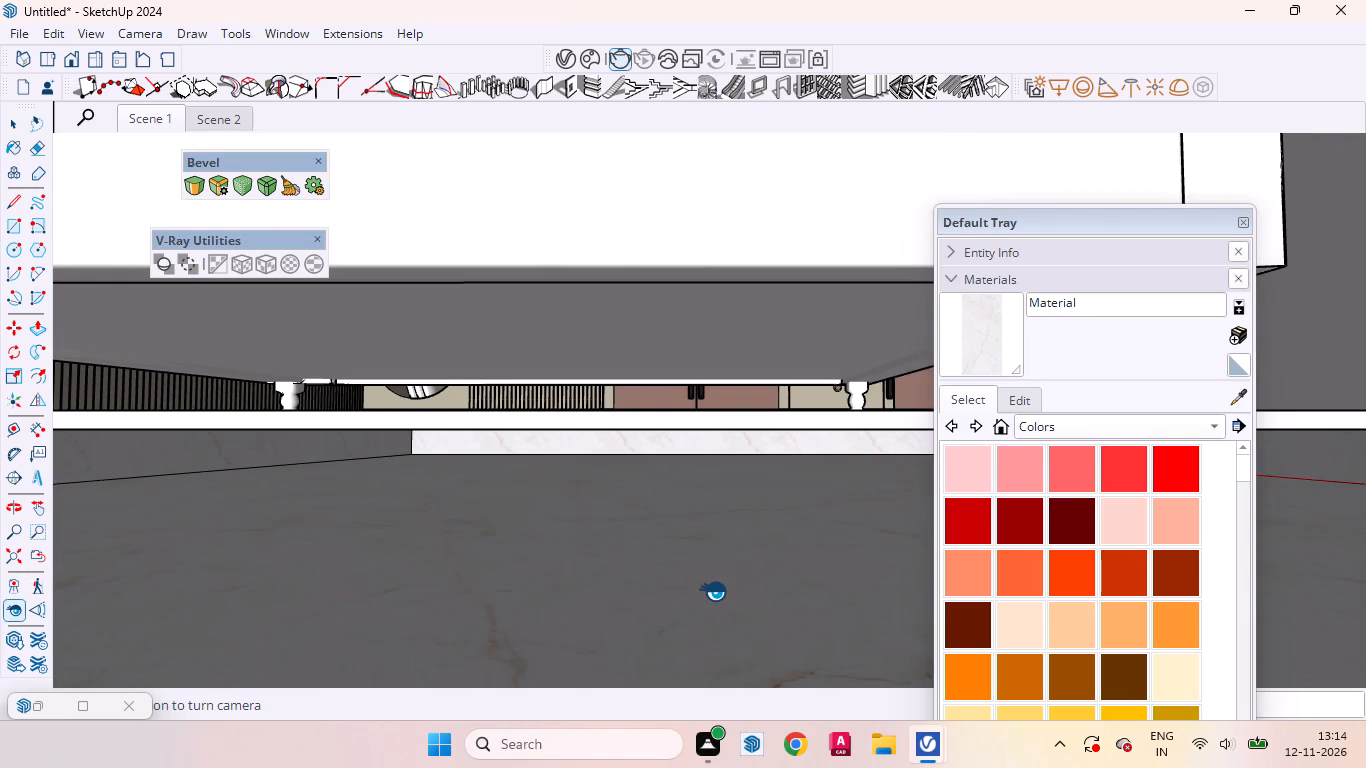
text(4'6)
key(Return)
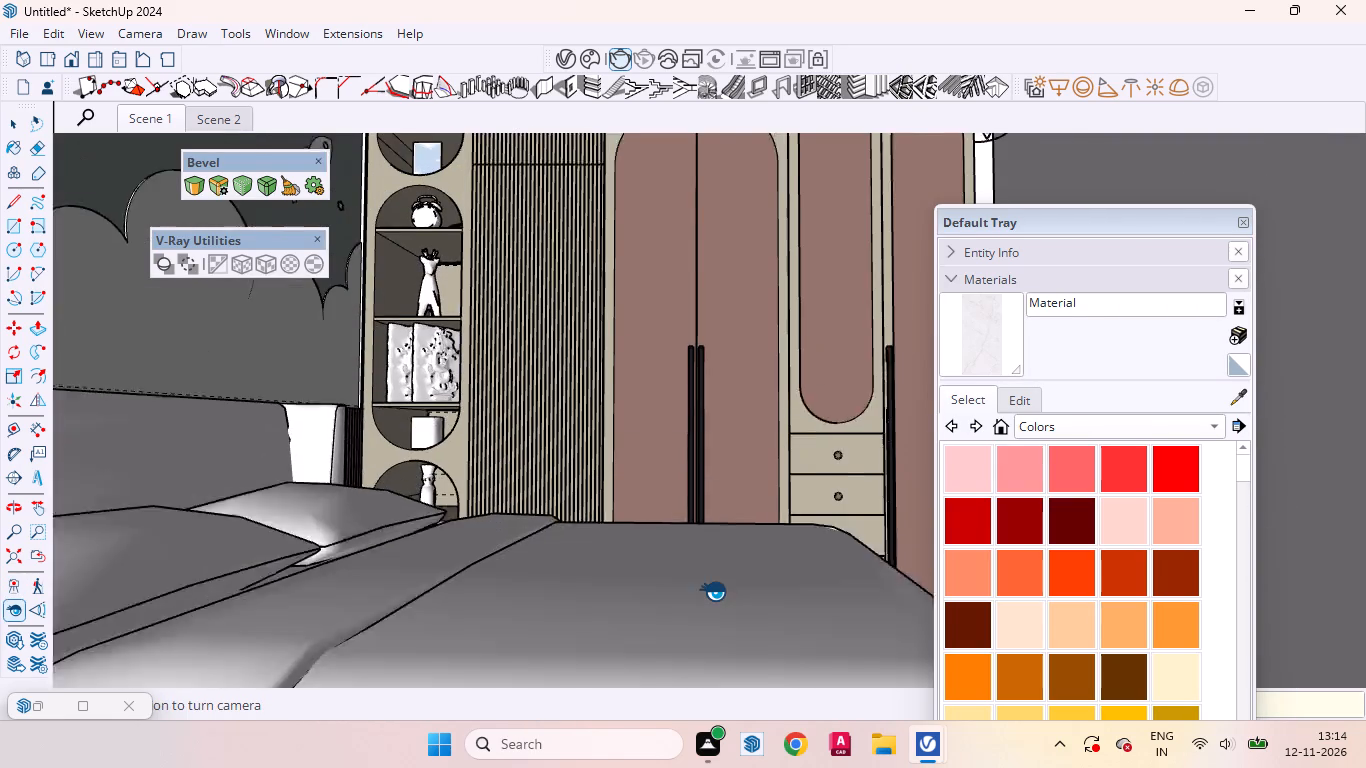
key(space)
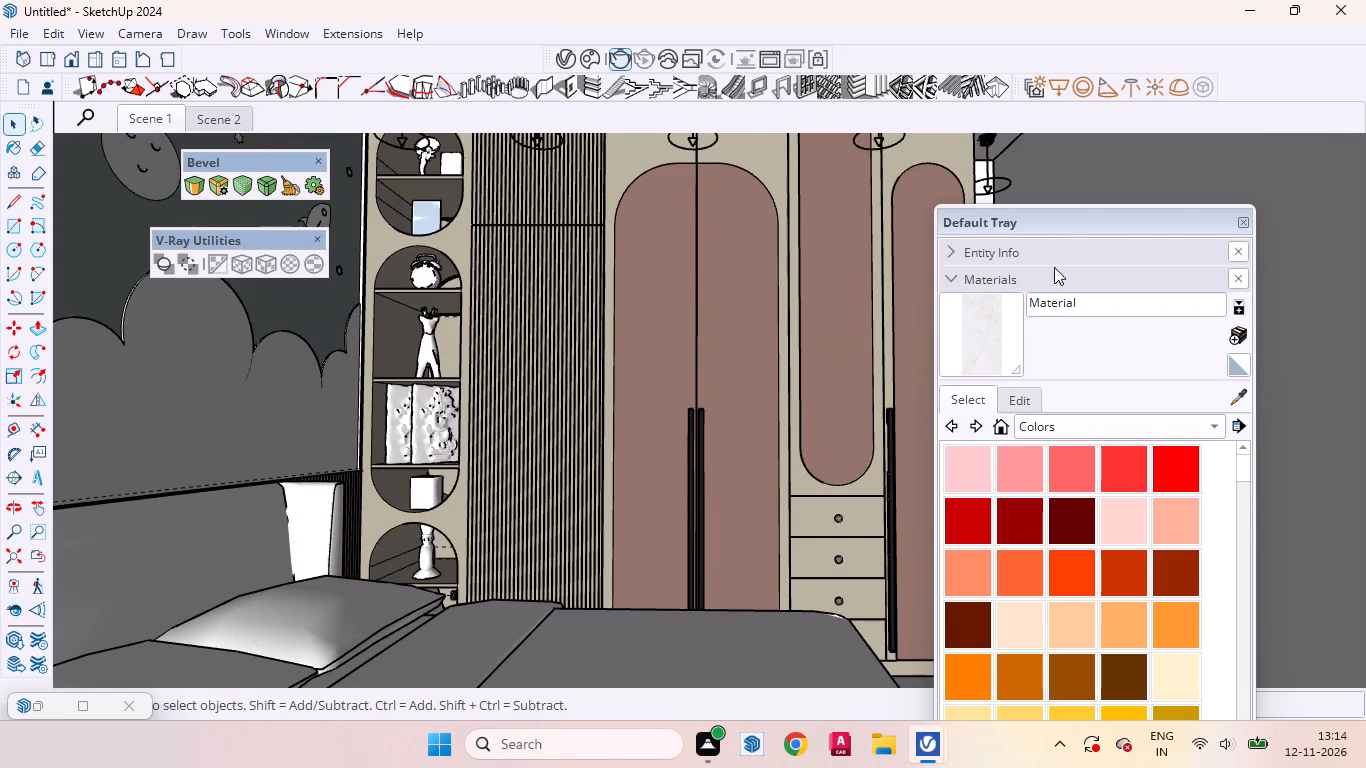
Move the Default Tray down over the bed, clear of the shelves and the measurements box.
drag(1061, 224, 1221, 565)
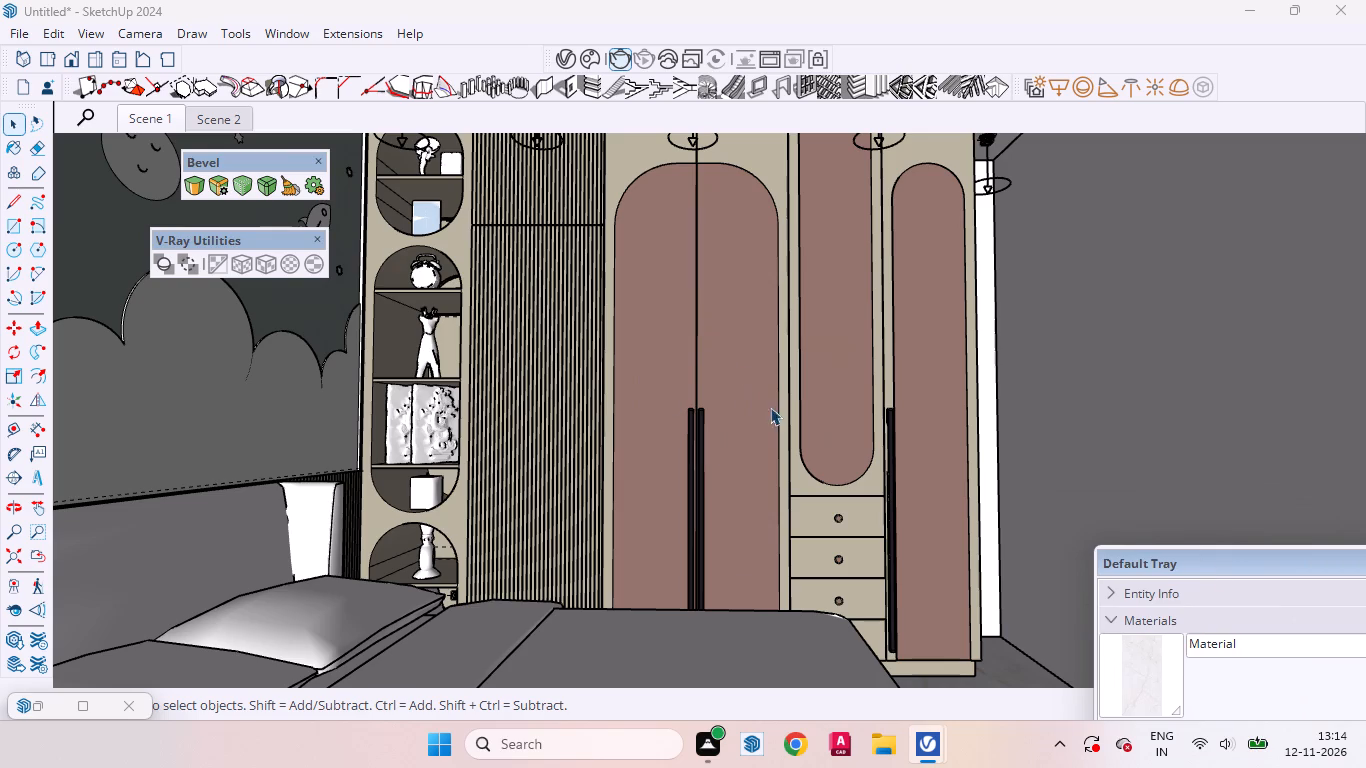
text(5')
key(Return)
drag(1269, 563, 761, 677)
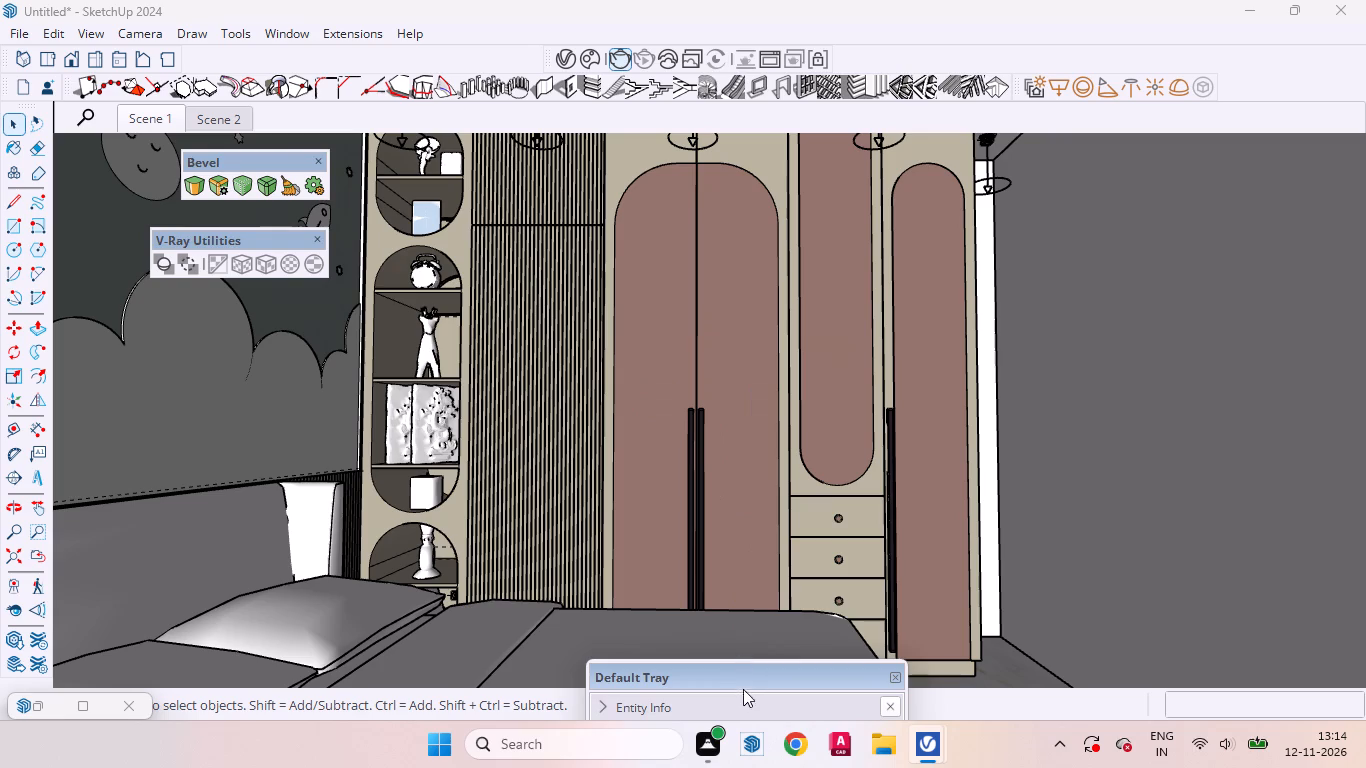
drag(733, 676, 727, 609)
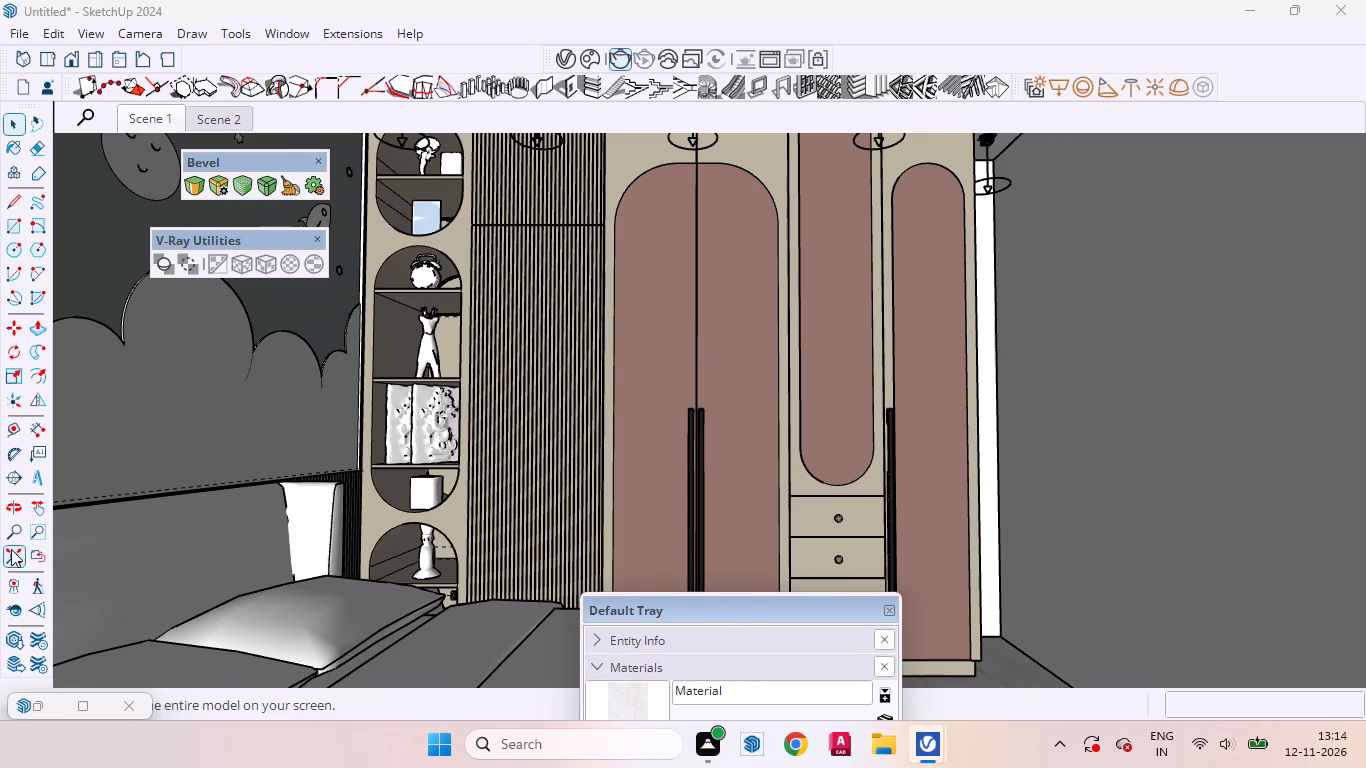
Set the camera's eye height to 5' with the Look Around tool.
click(7, 609)
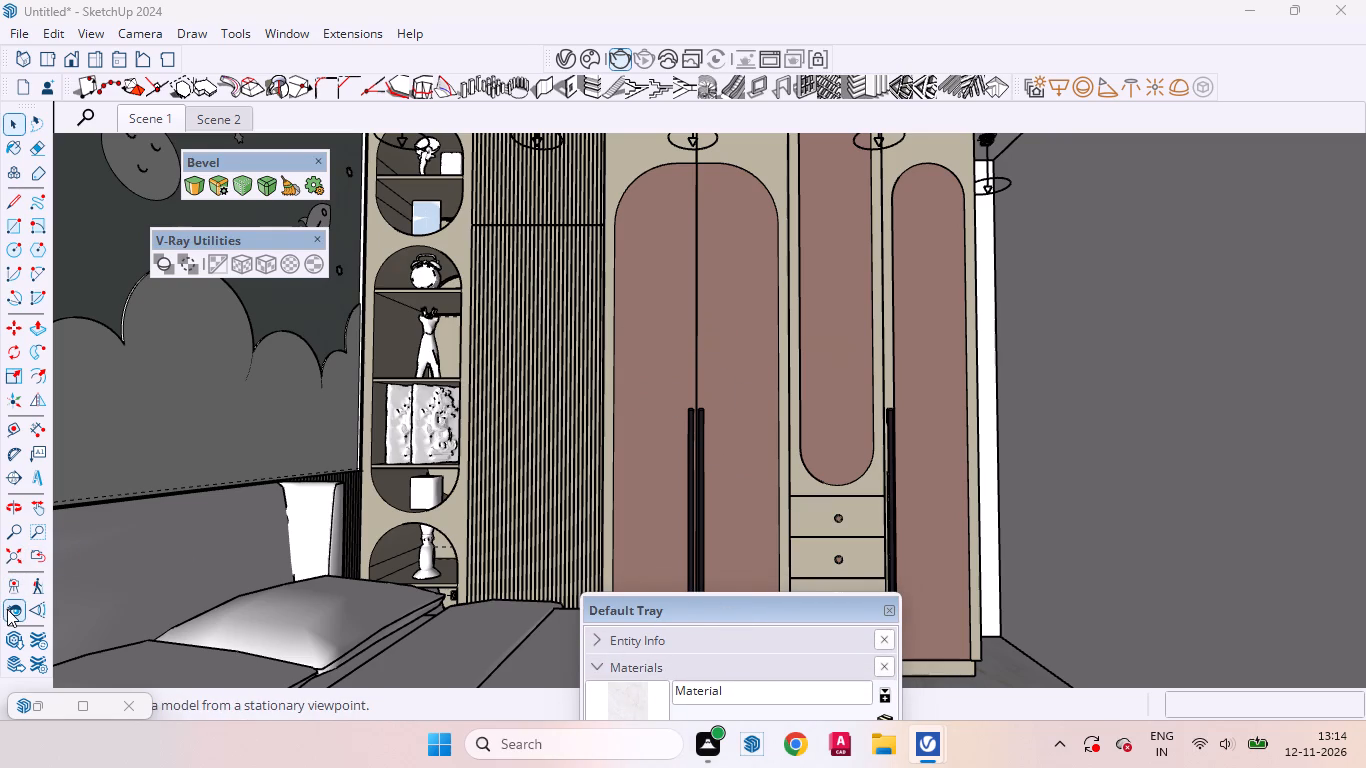
text(5')
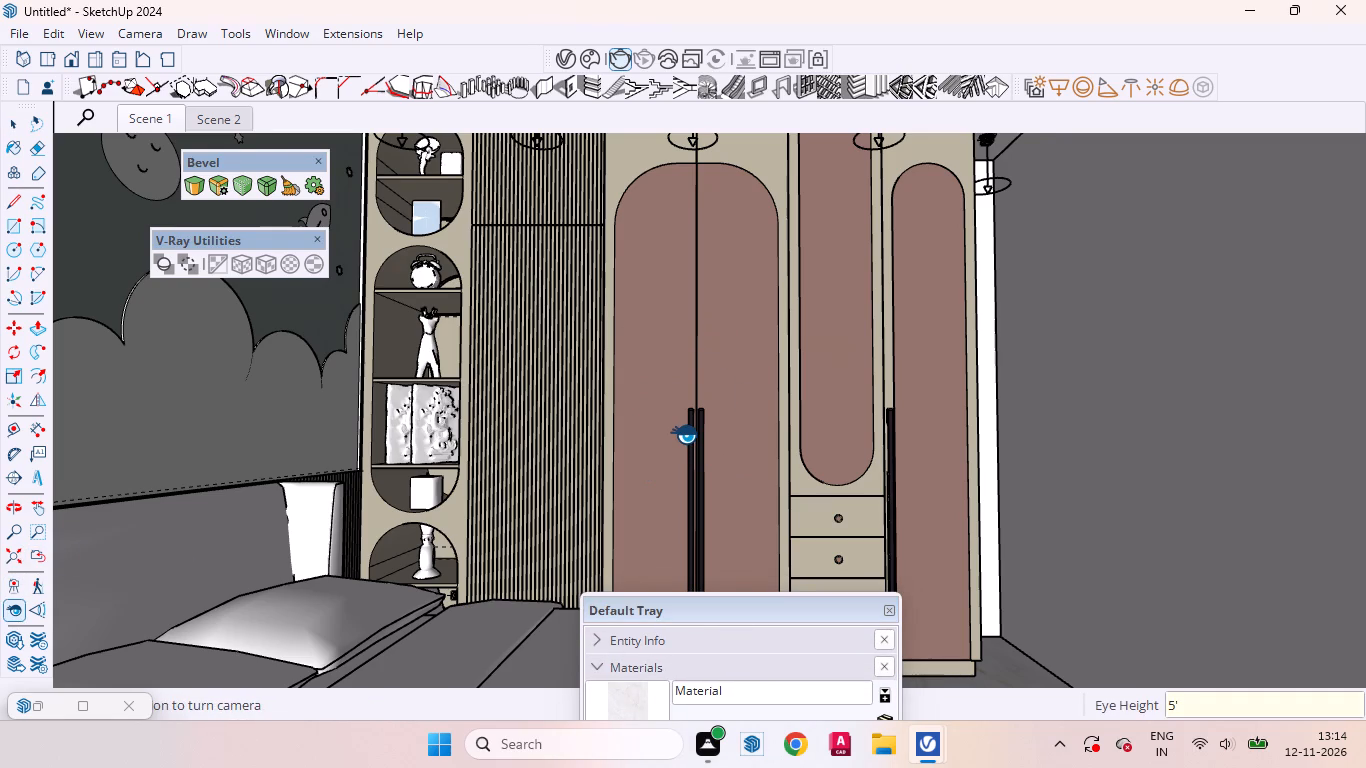
key(Return)
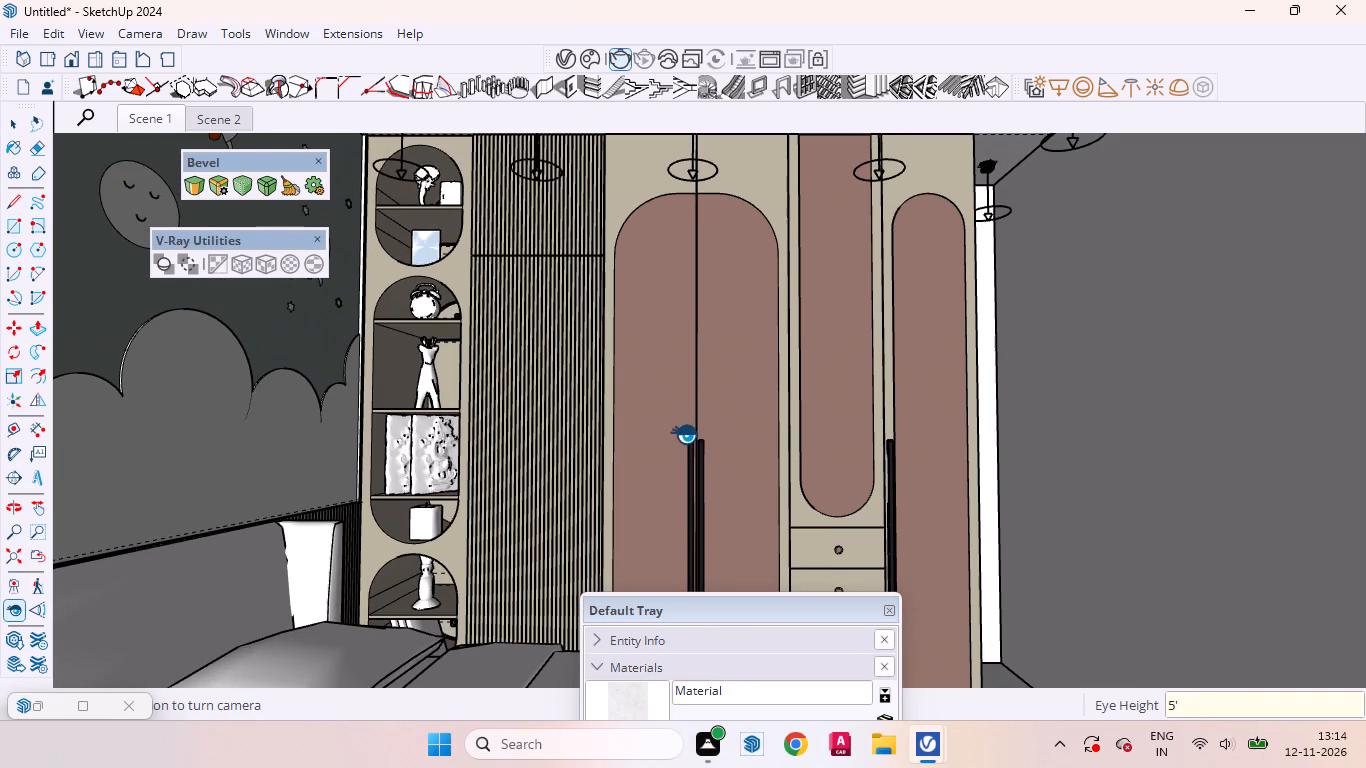
key(5)
key(space)
click(5, 123)
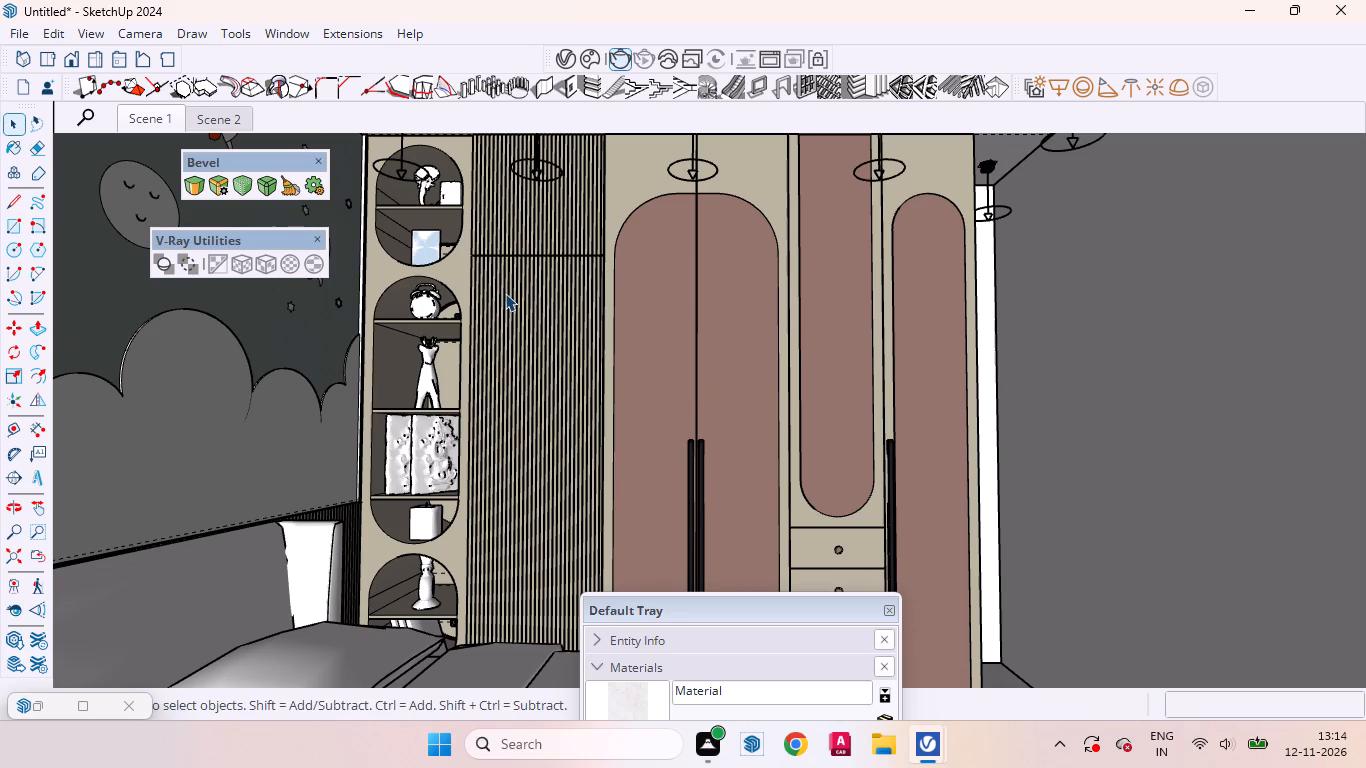
Set the camera's field of view to 52 degrees.
click(10, 534)
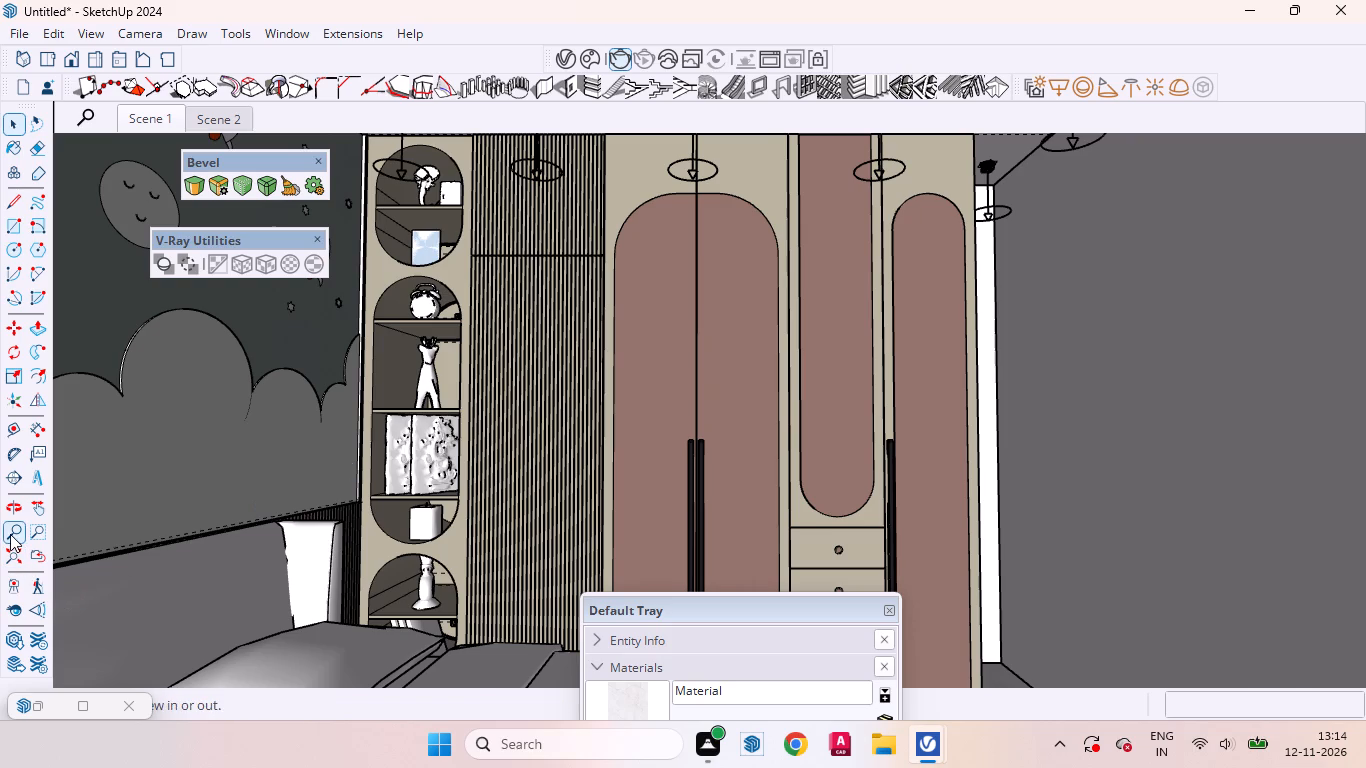
key(5)
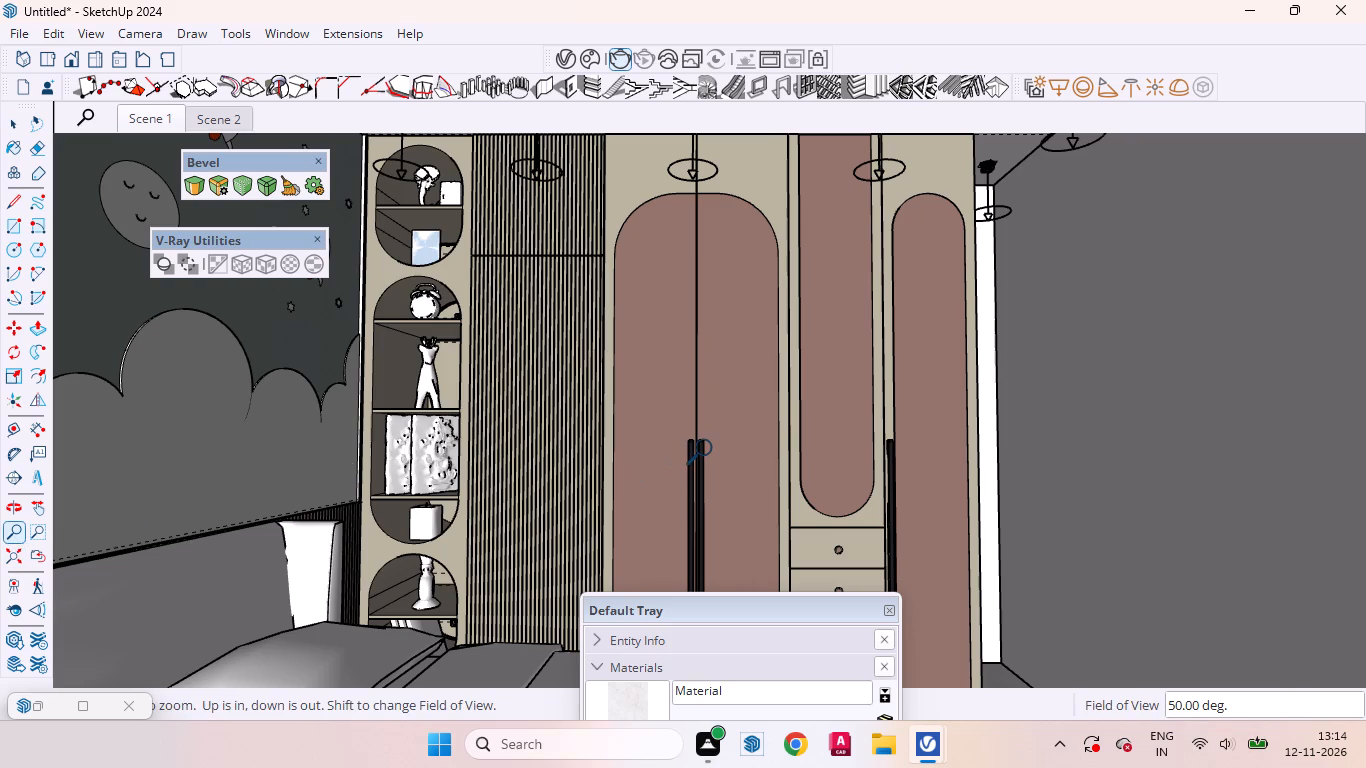
key(2)
key(Return)
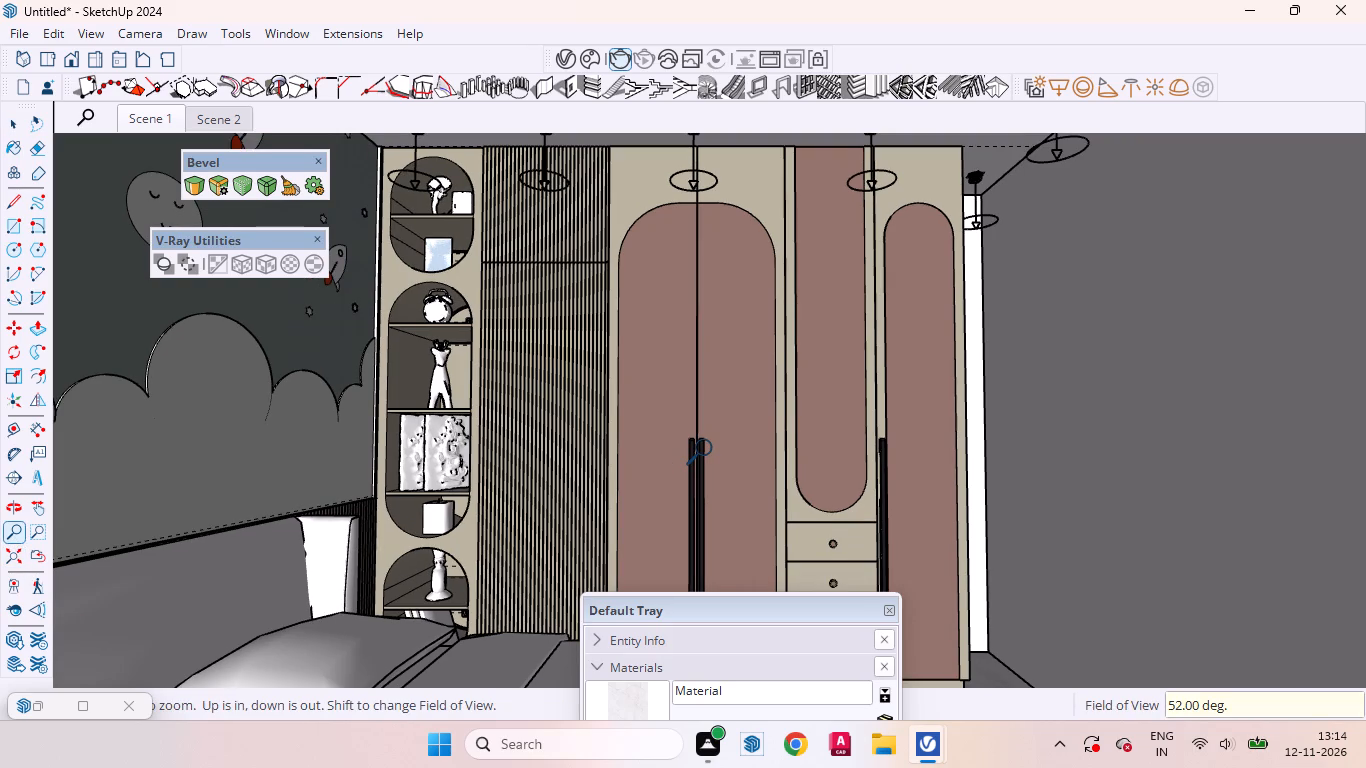
key(space)
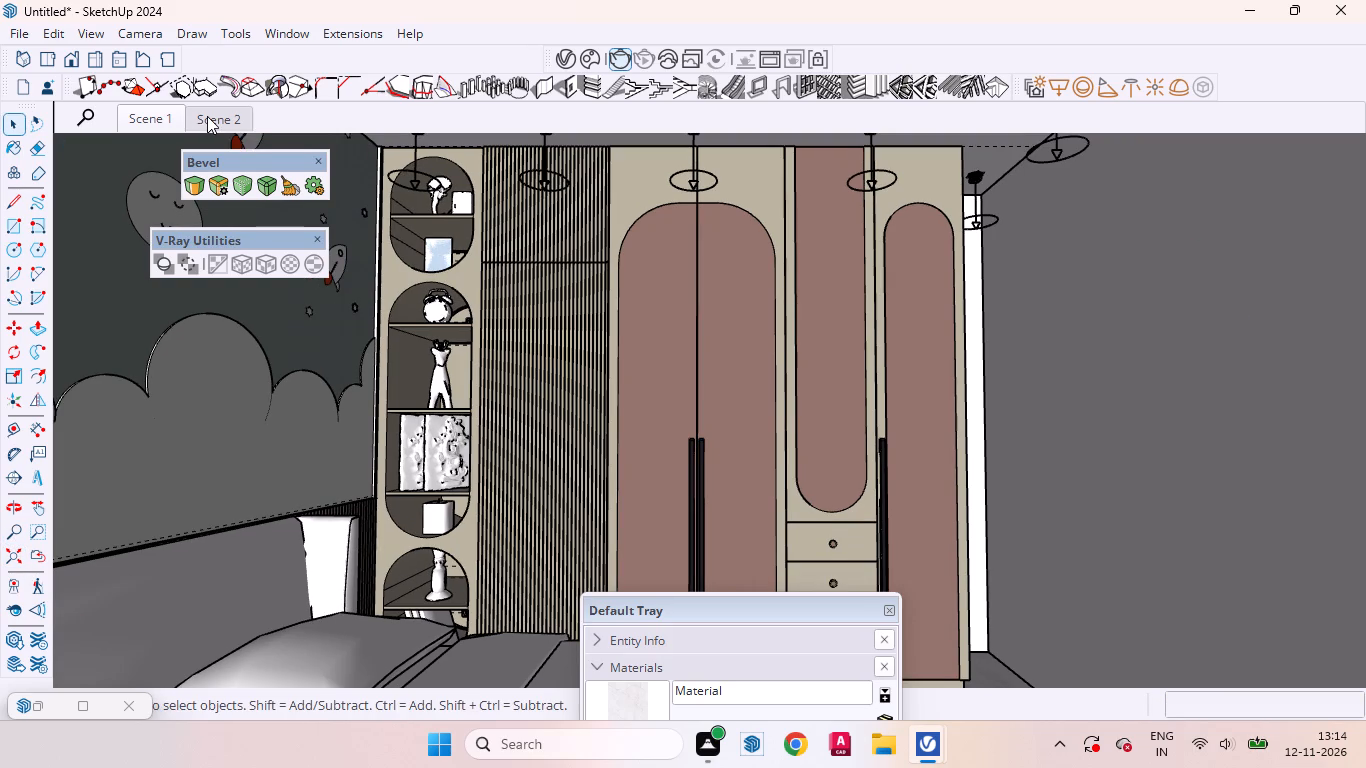
Update Scene 2 with the current wardrobe view and check it by switching between Scene 1 and Scene 2.
right_click(209, 117)
click(276, 207)
click(162, 121)
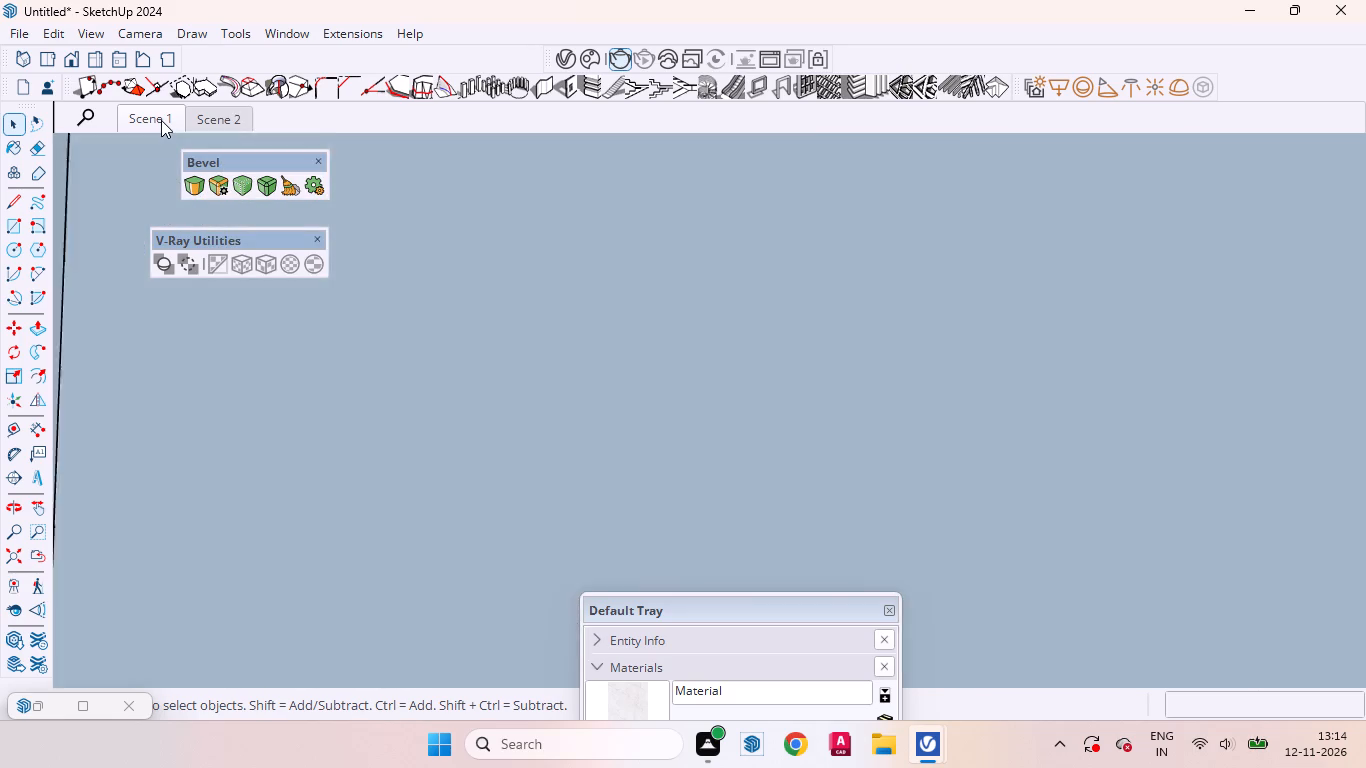
click(211, 116)
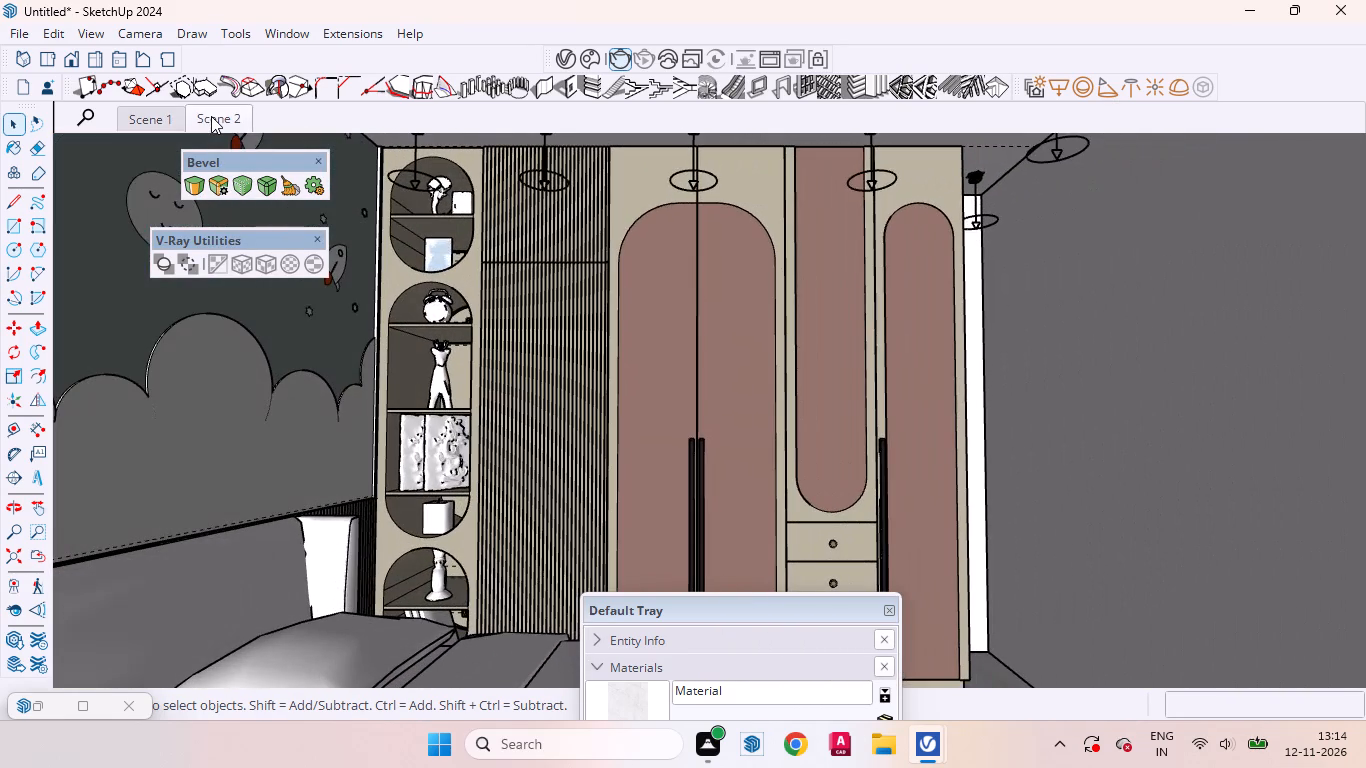
Recall Scene 1 and move the Default Tray off the bed toward the plain side wall.
click(167, 121)
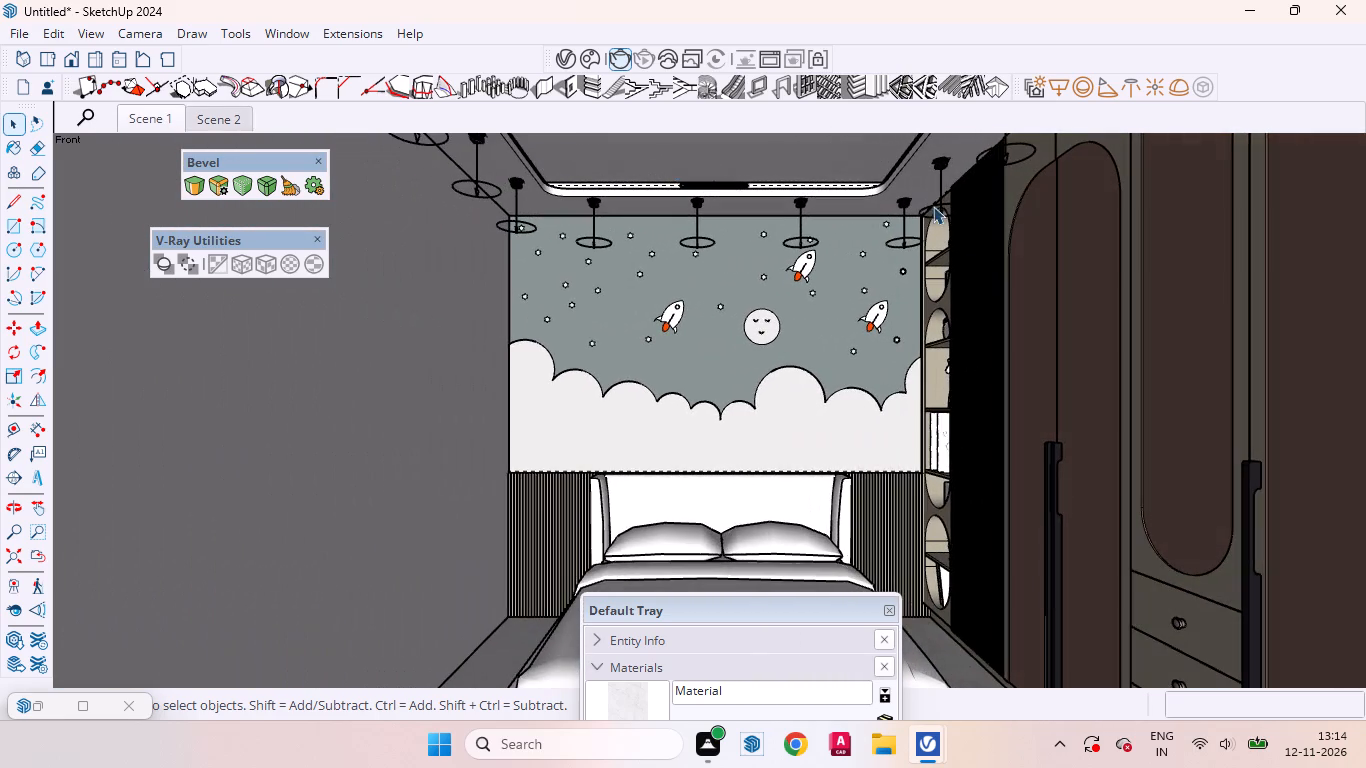
drag(740, 606, 431, 152)
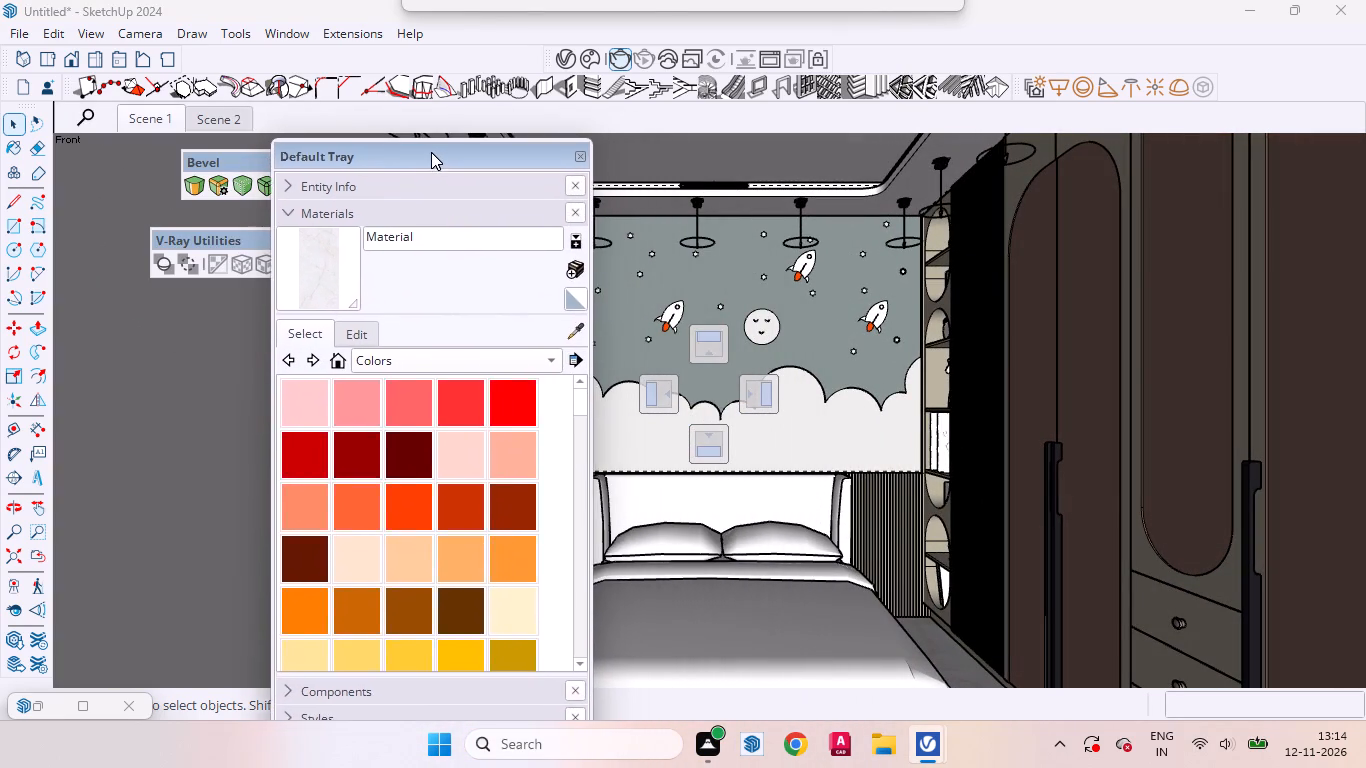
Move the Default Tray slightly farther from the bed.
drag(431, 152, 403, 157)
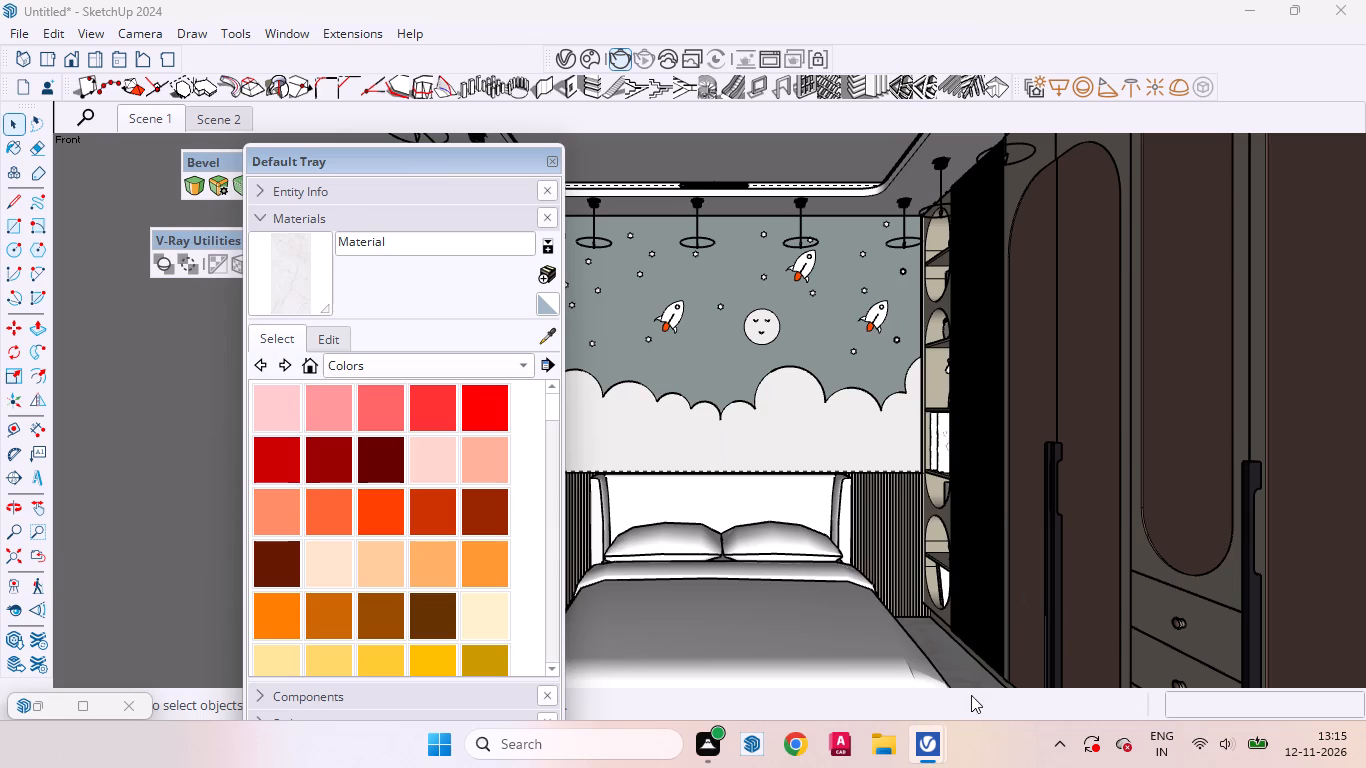
Switch to the V-Ray Frame Buffer and examine the wardrobe render closely, including the shelf niches, fluted panel and arched doors.
click(931, 746)
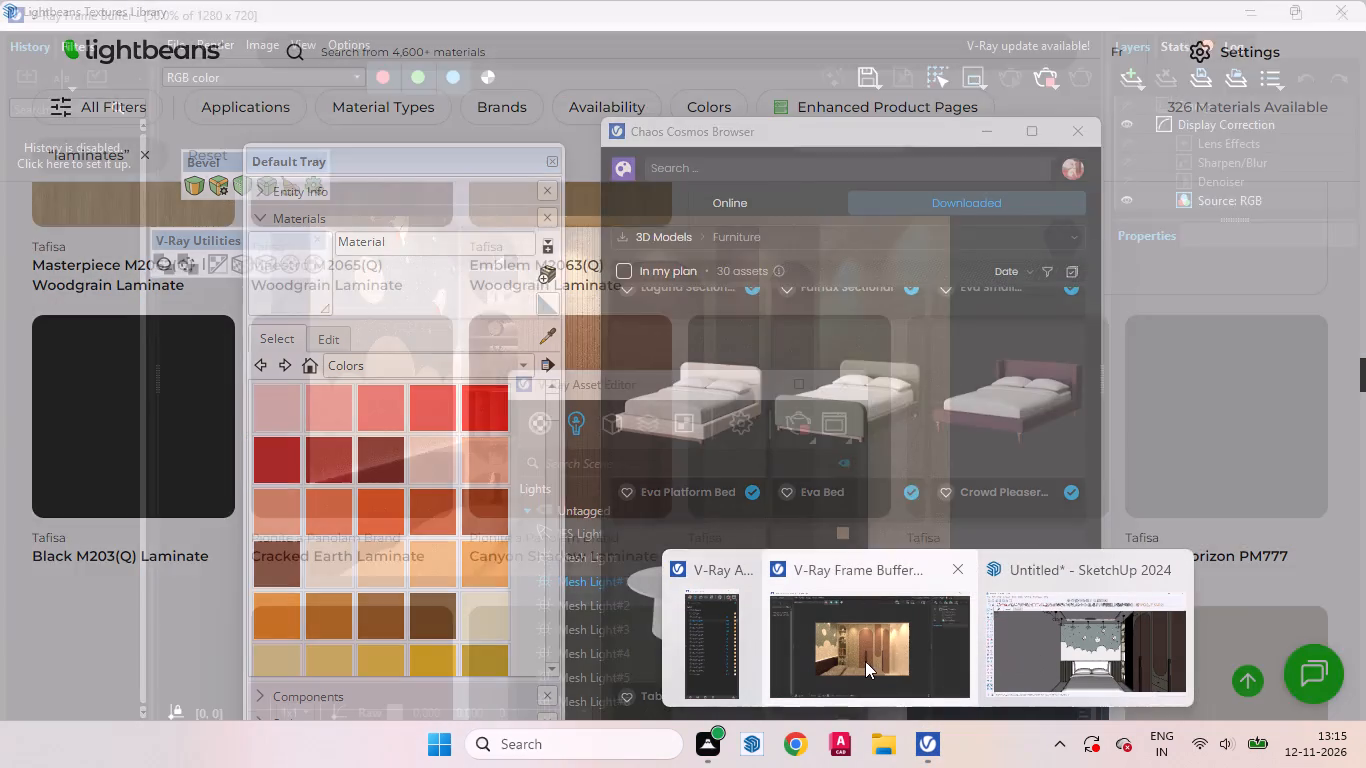
click(860, 661)
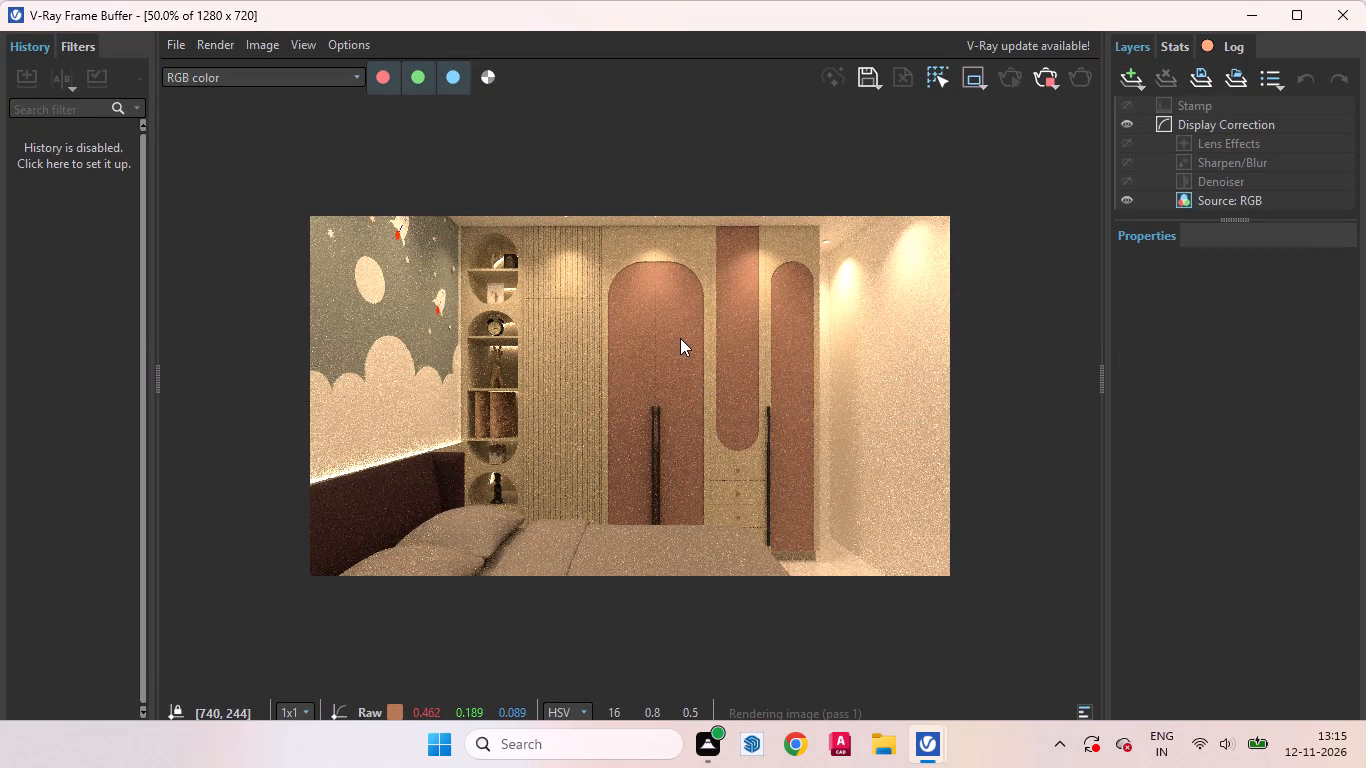
scroll(548, 404, up, 2)
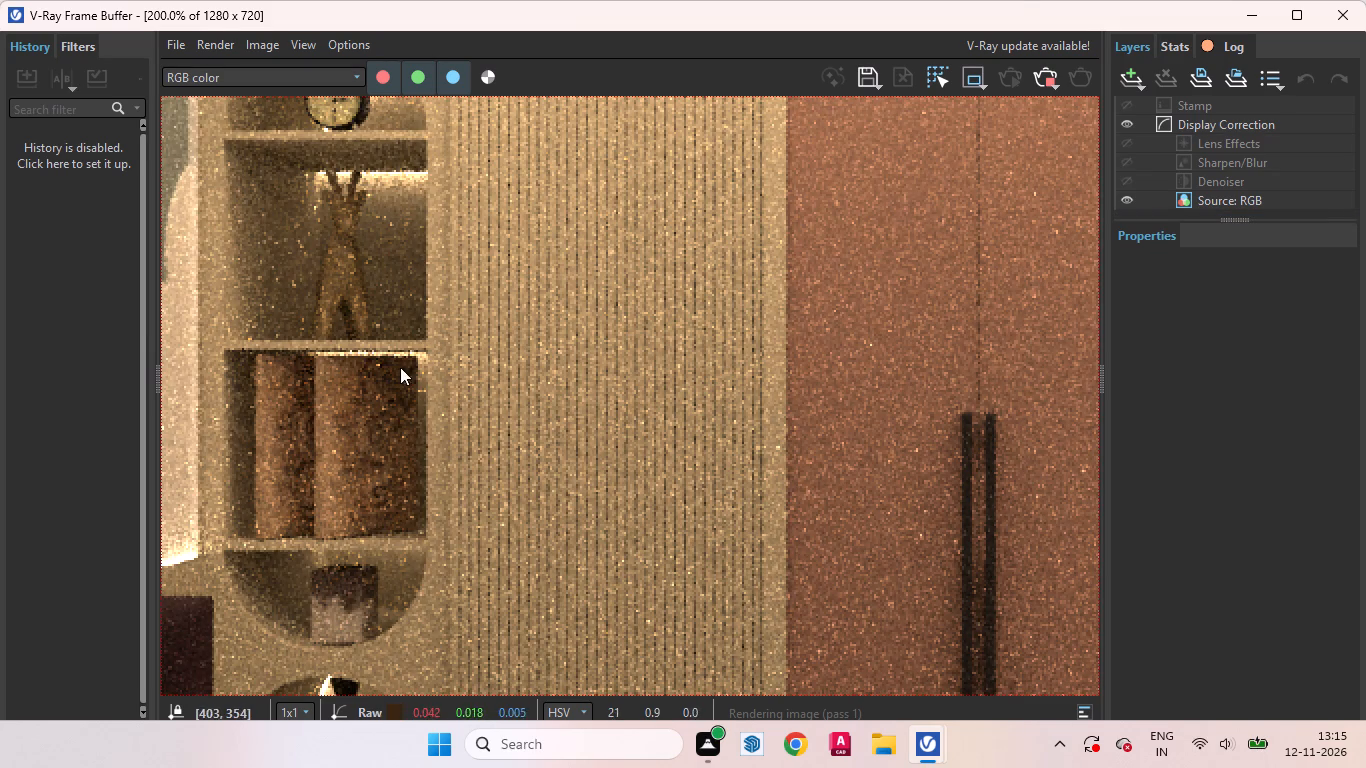
scroll(577, 379, down, 1)
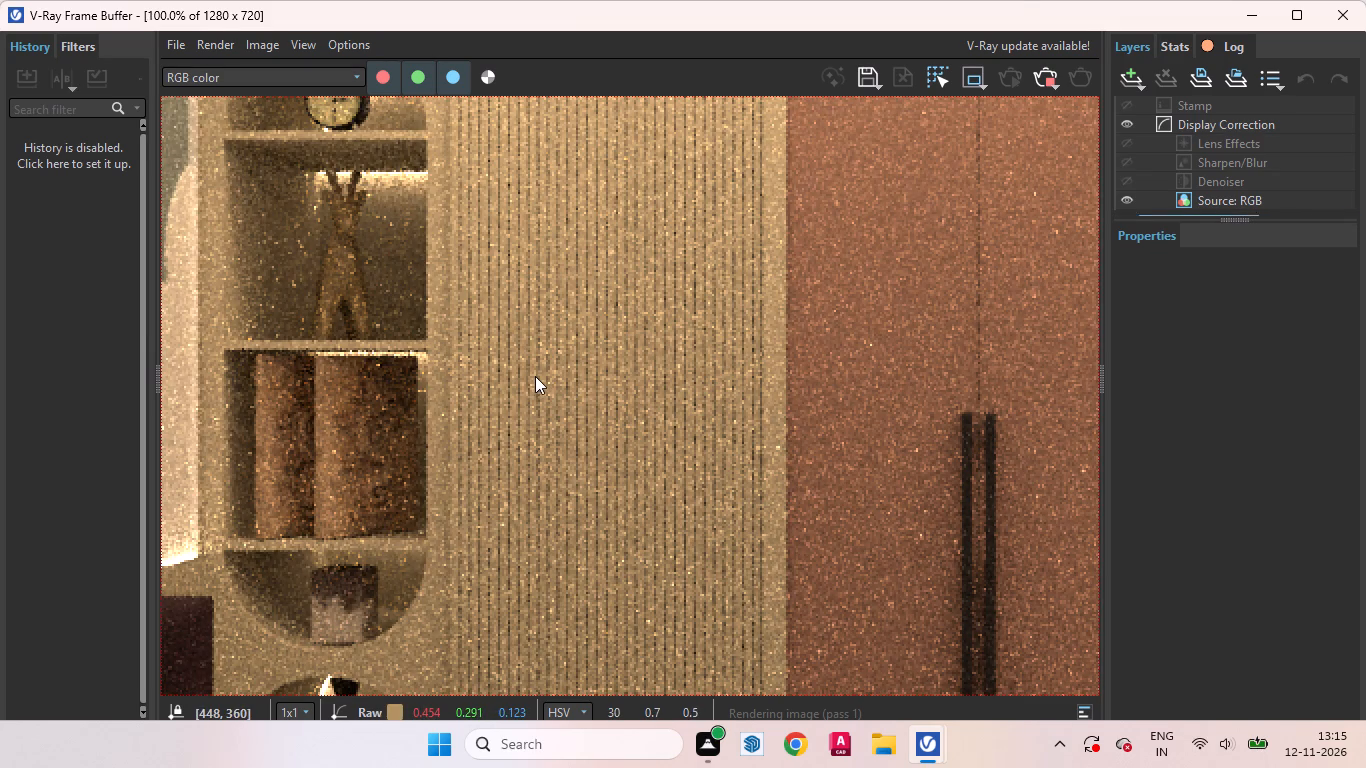
scroll(449, 406, down, 2)
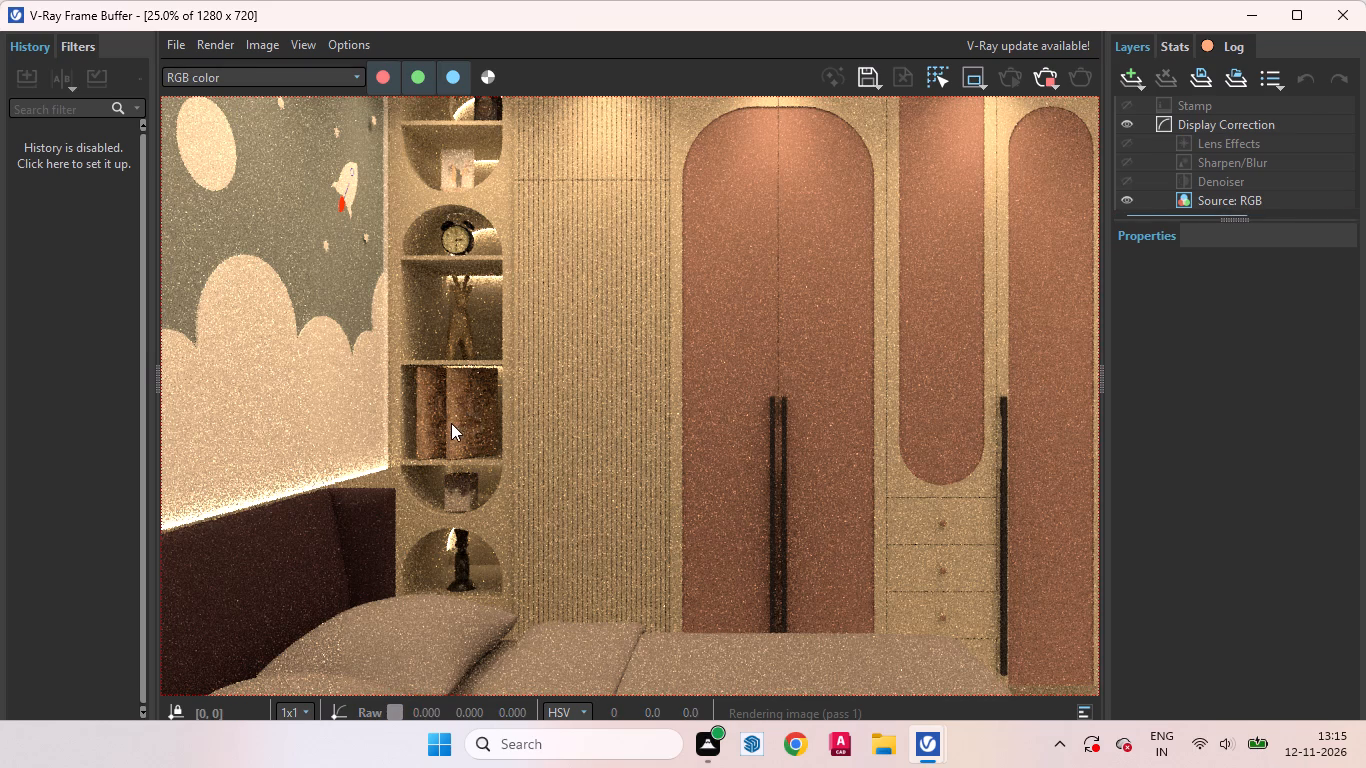
scroll(451, 423, down, 1)
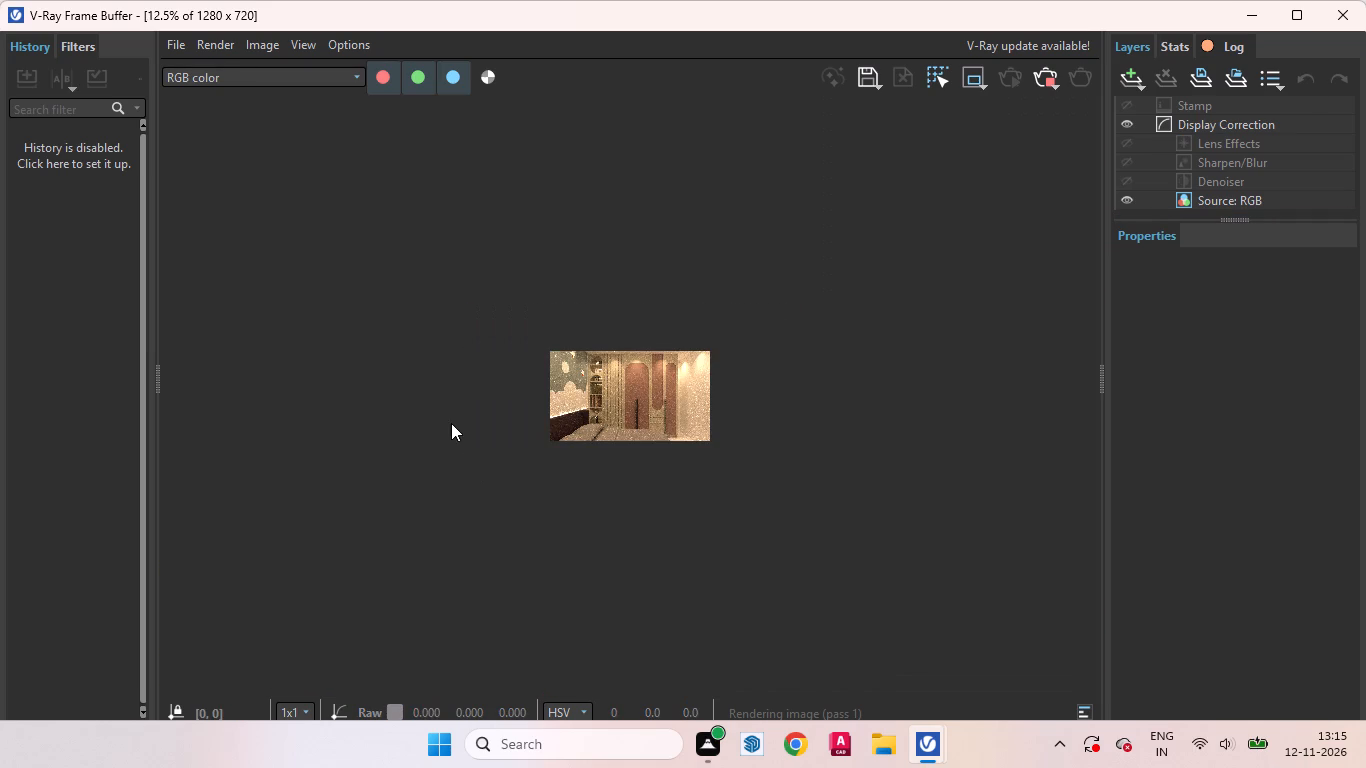
scroll(600, 392, up, 1)
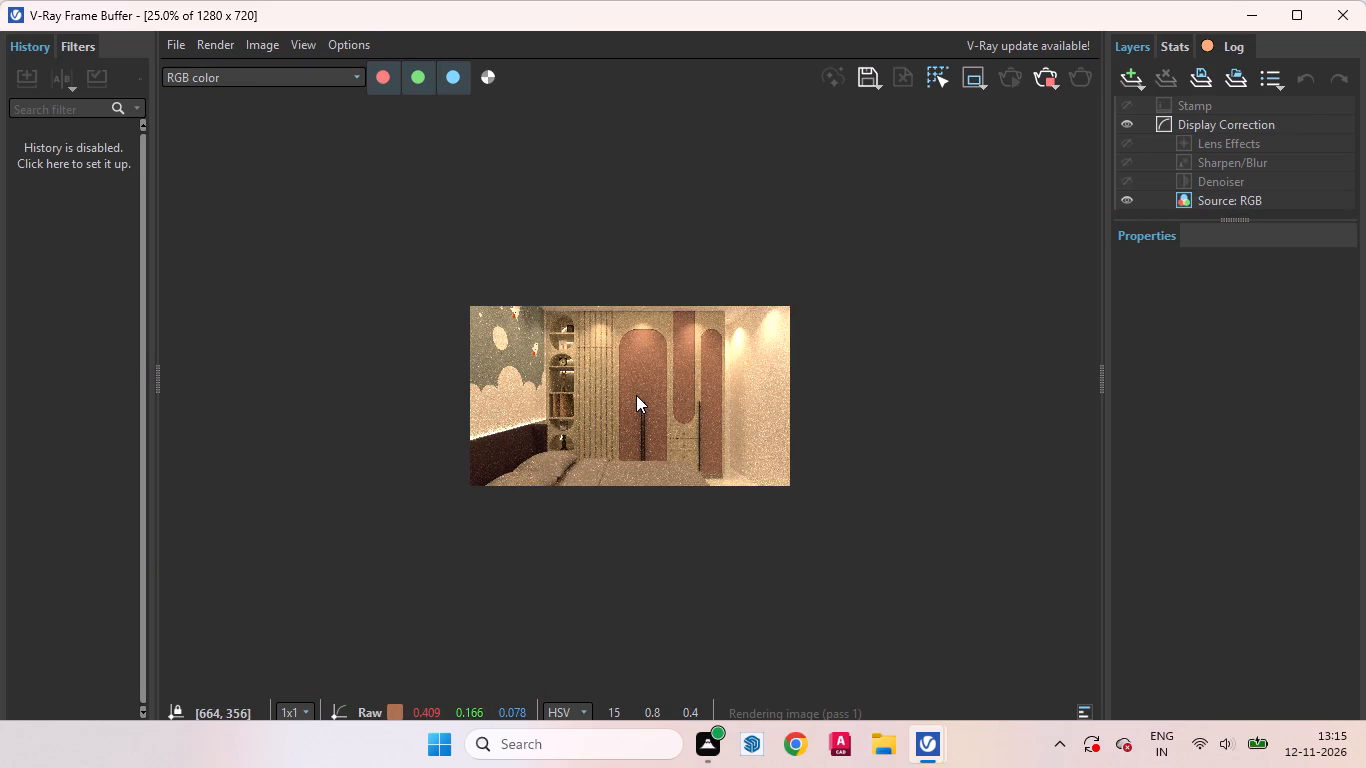
scroll(636, 395, up, 2)
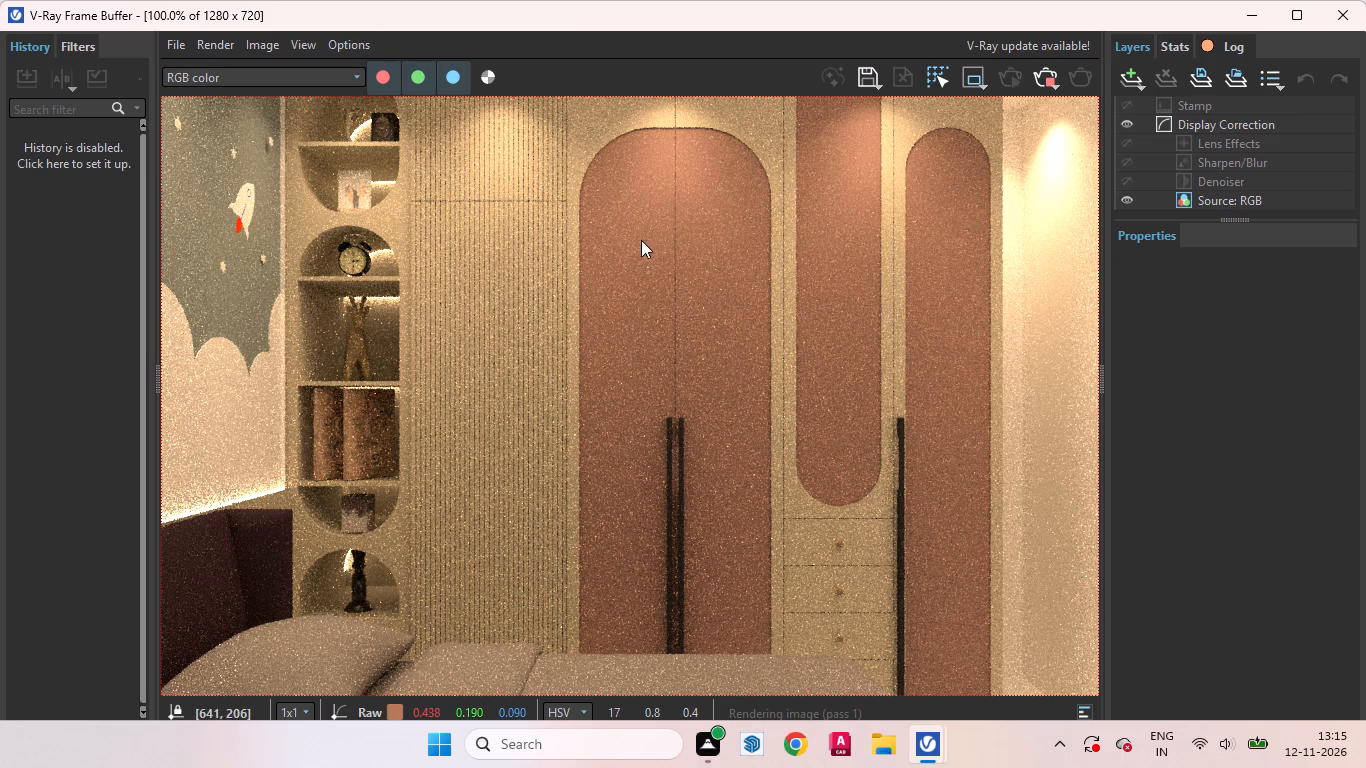
scroll(645, 341, down, 1)
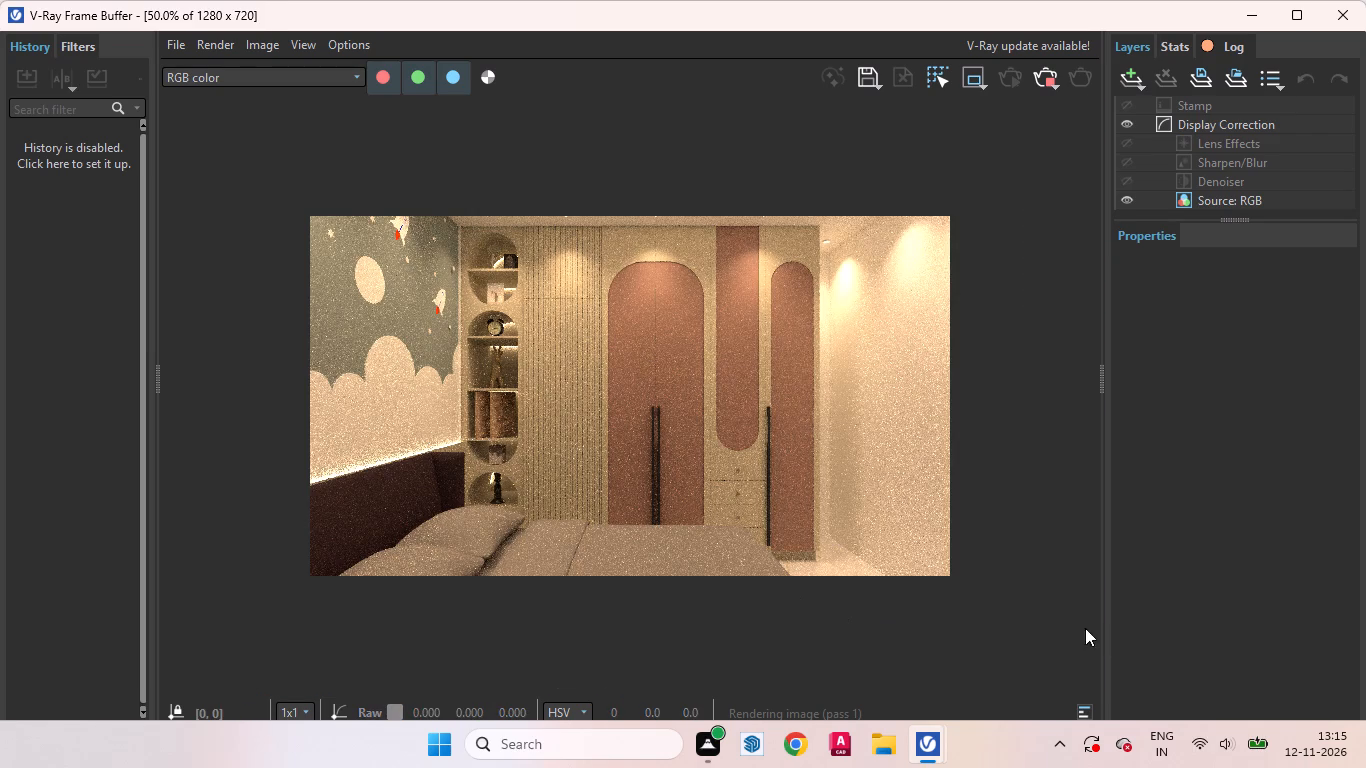
Check the latest rendering entries in the V-Ray log and close it.
click(1087, 711)
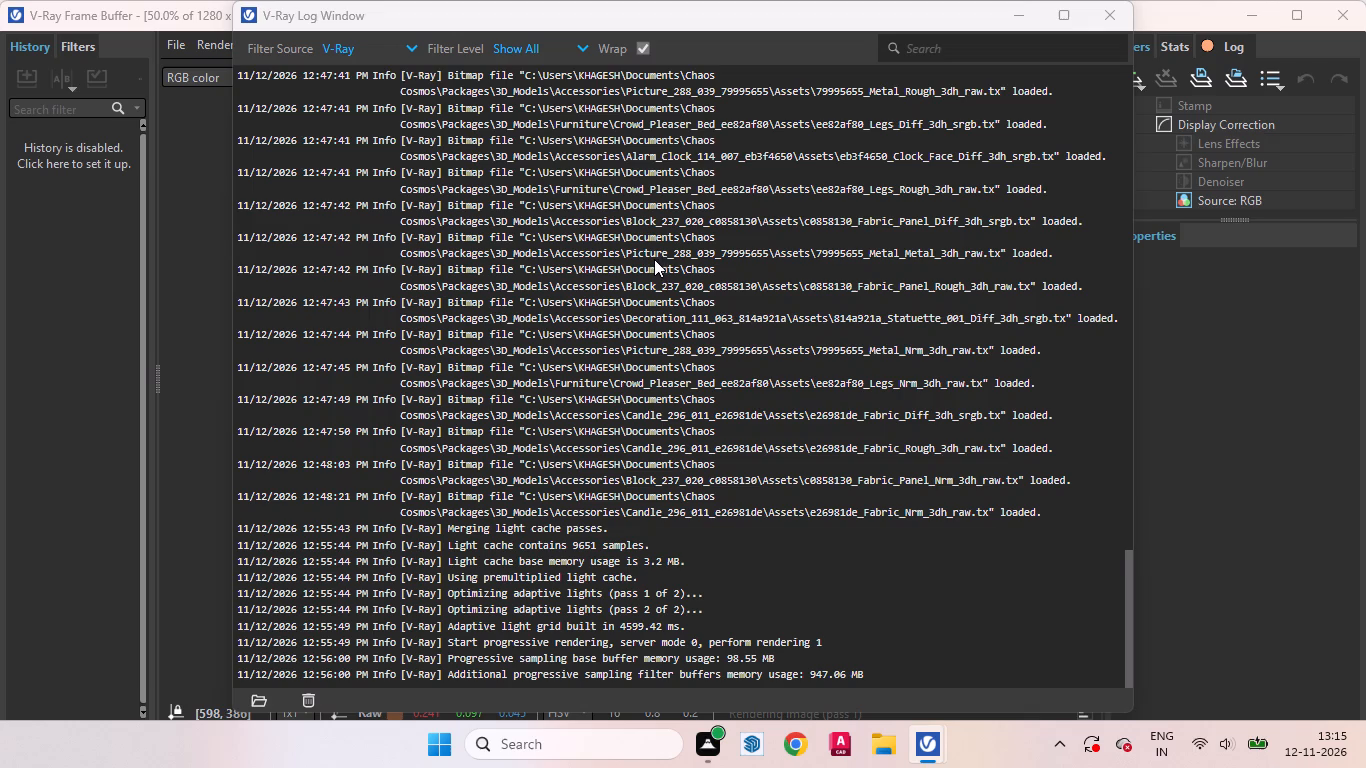
scroll(716, 446, down, 3)
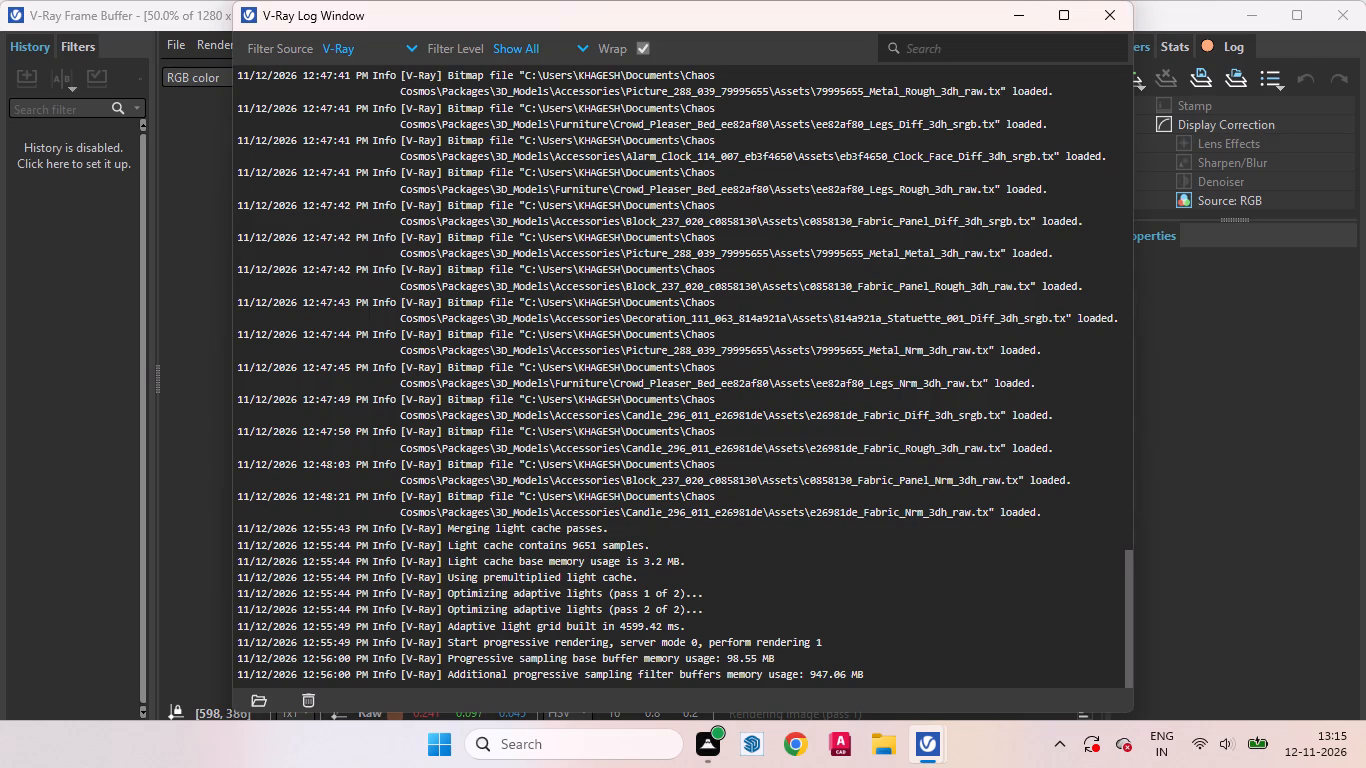
drag(728, 569, 654, 521)
click(743, 569)
click(1116, 13)
Examine the wardrobe render again up close and in full, and minimise the V-Ray Frame Buffer.
scroll(630, 348, up, 2)
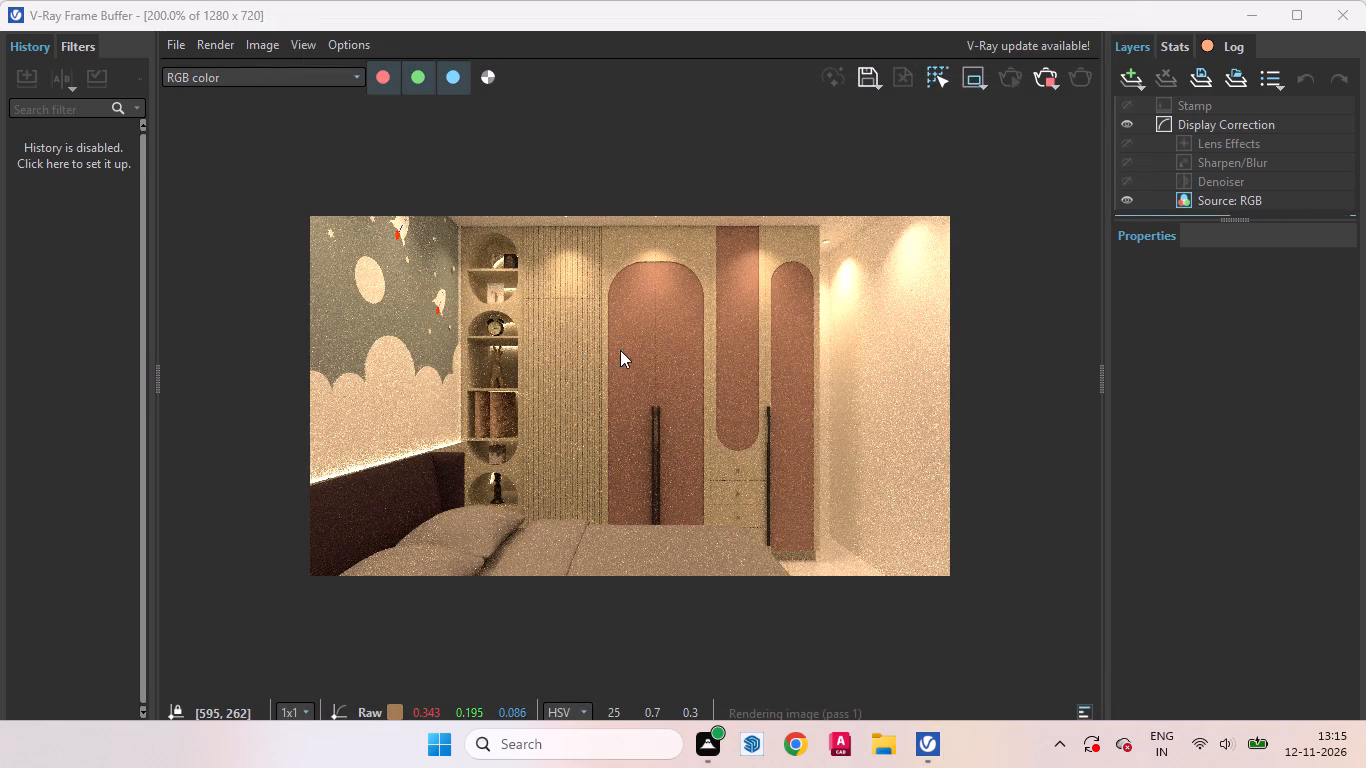
scroll(555, 348, down, 1)
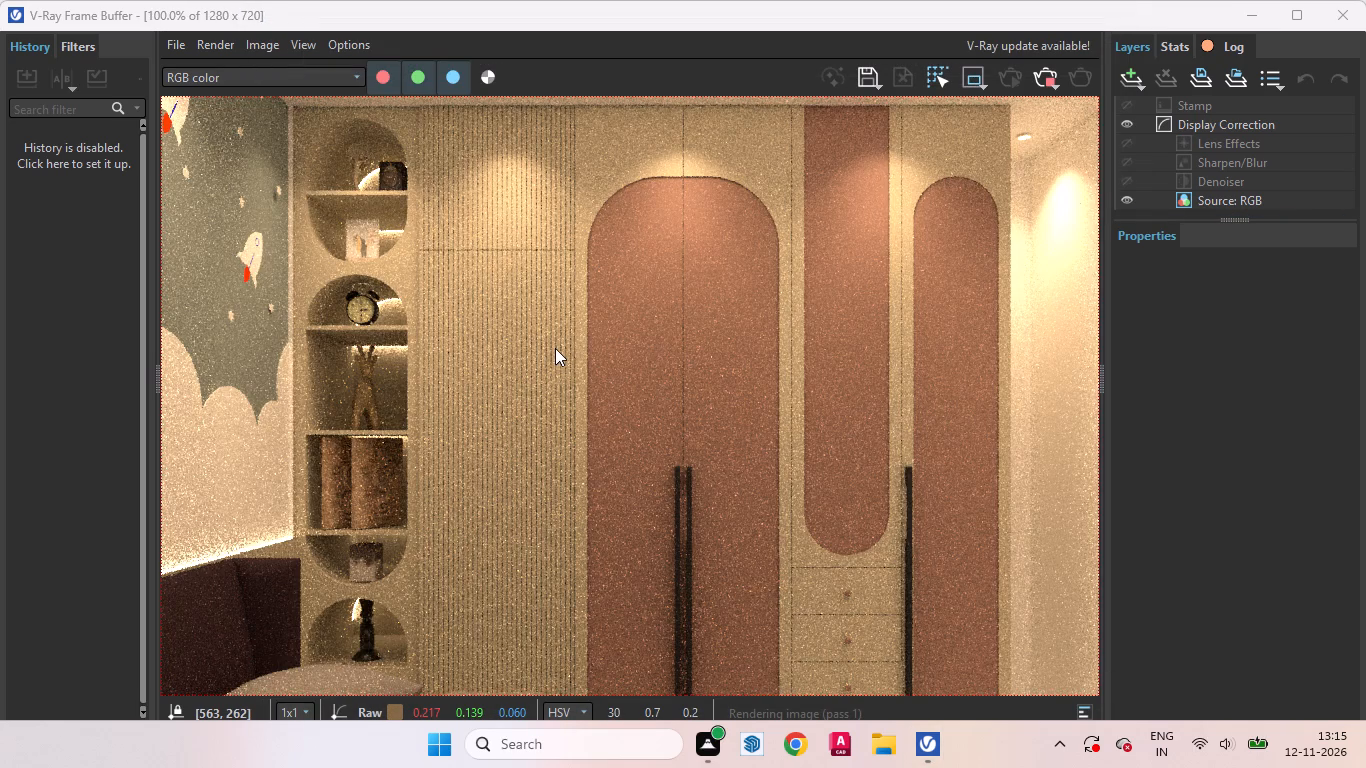
scroll(555, 348, down, 1)
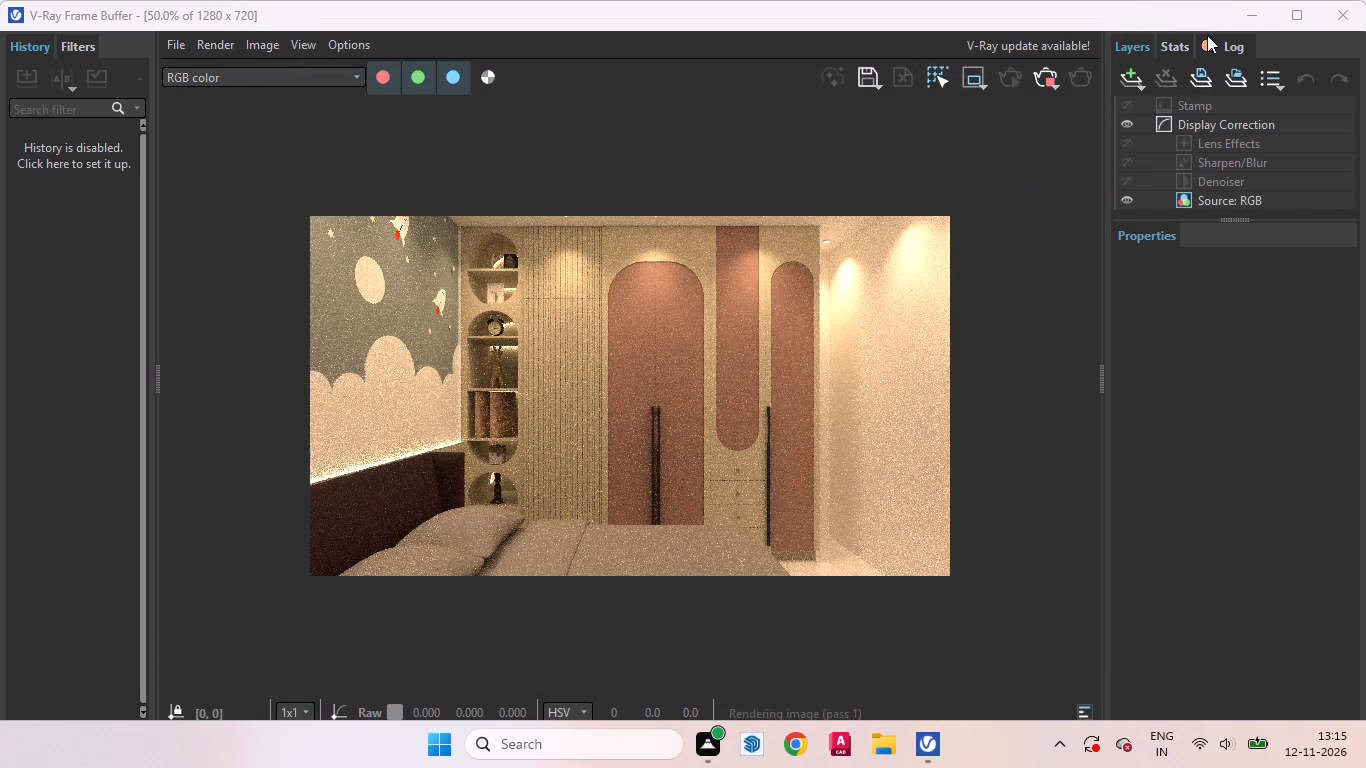
click(1249, 15)
Move the Default Tray below the V-Ray Utilities toolbar, clear of the rocket mural.
drag(455, 160, 504, 223)
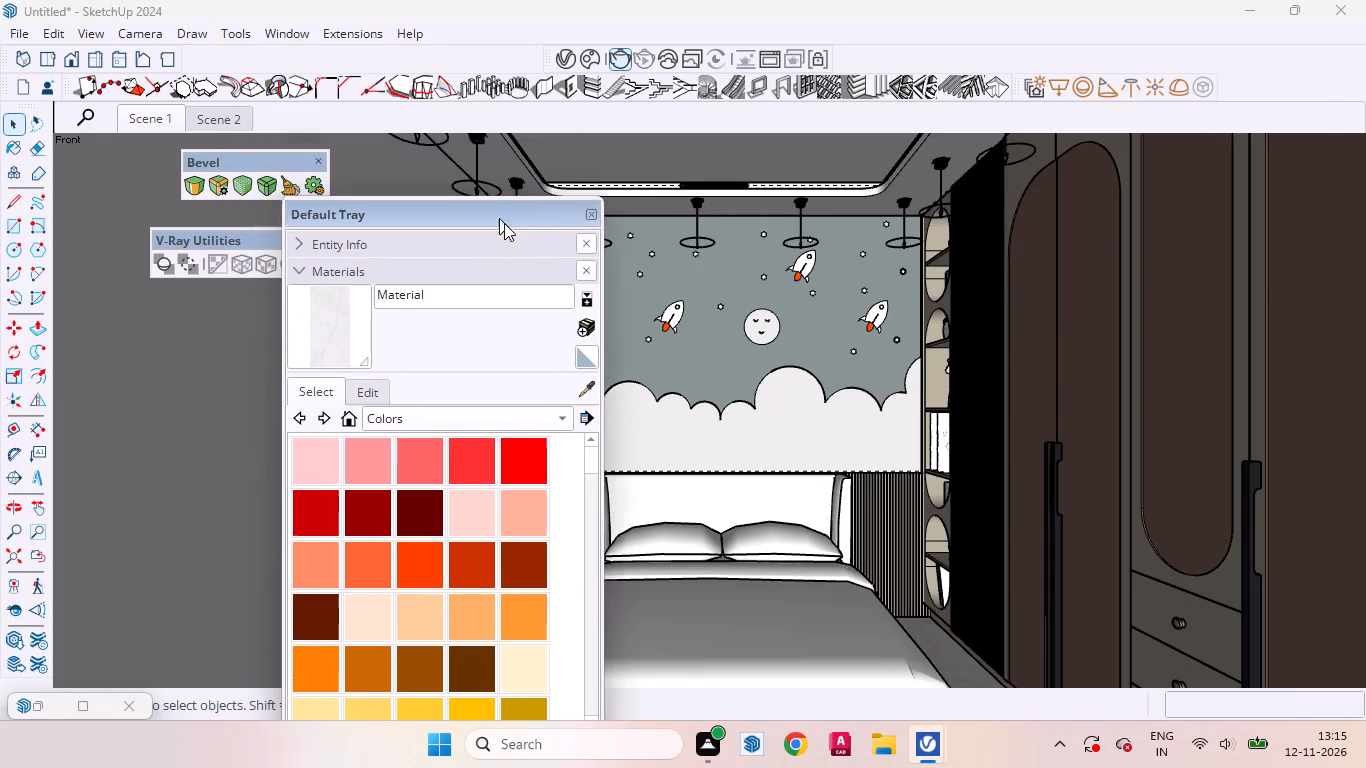
drag(504, 223, 484, 302)
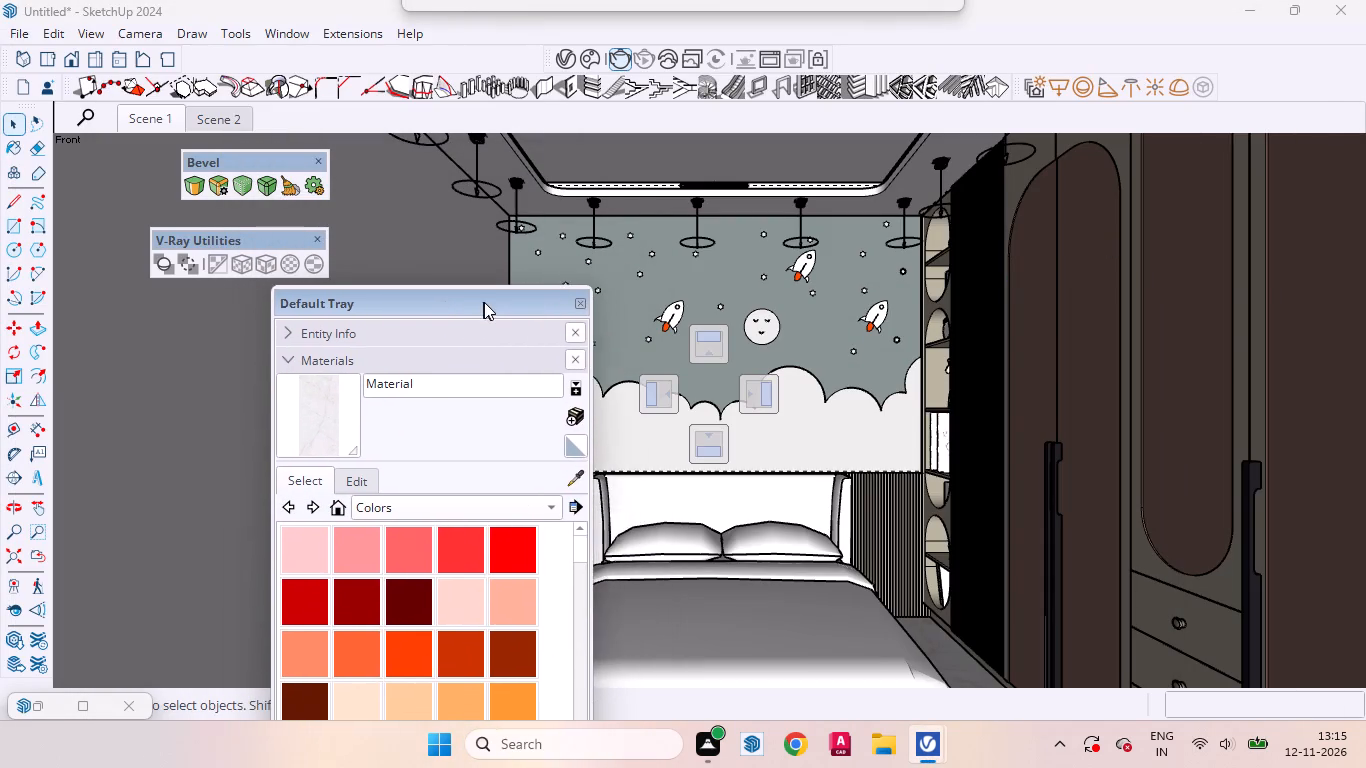
drag(484, 302, 372, 293)
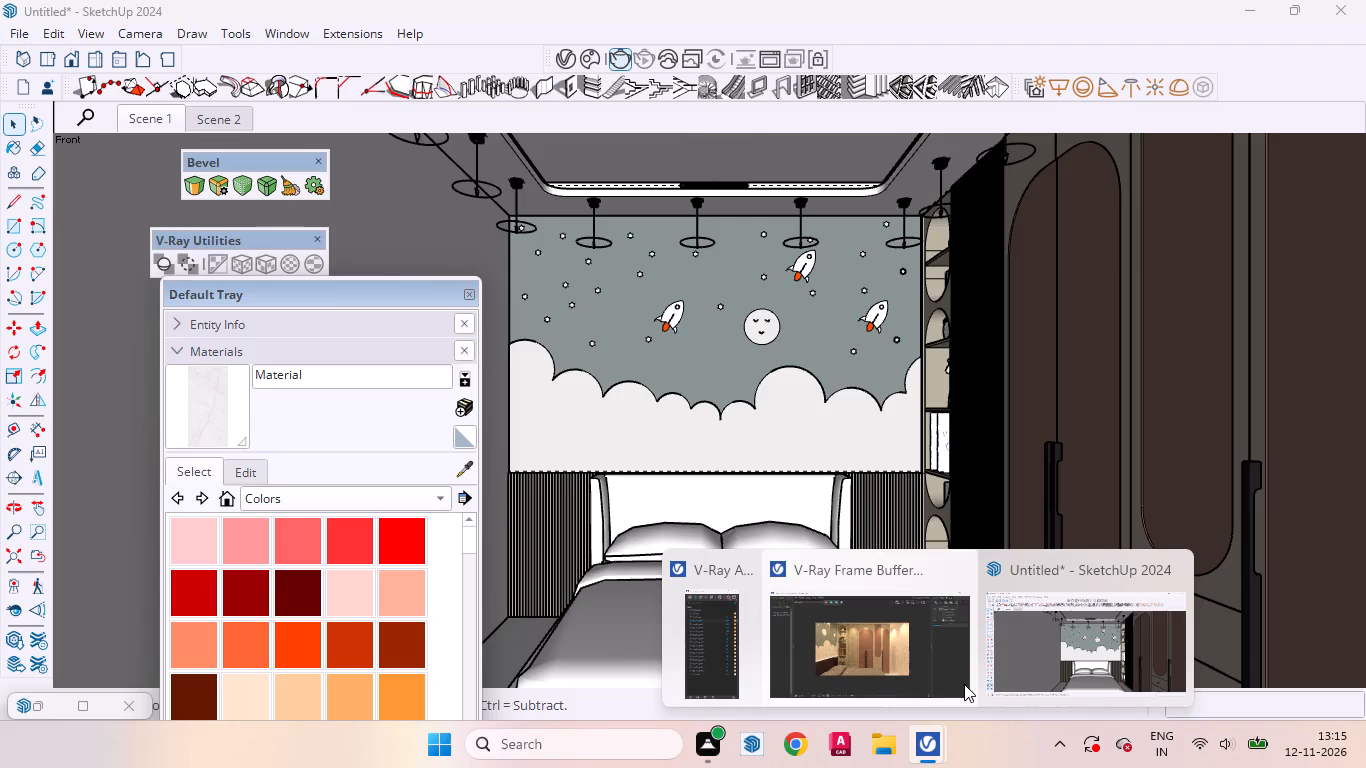
Bring back the V-Ray Frame Buffer, review the log's latest rendering entries, and close the log.
click(858, 636)
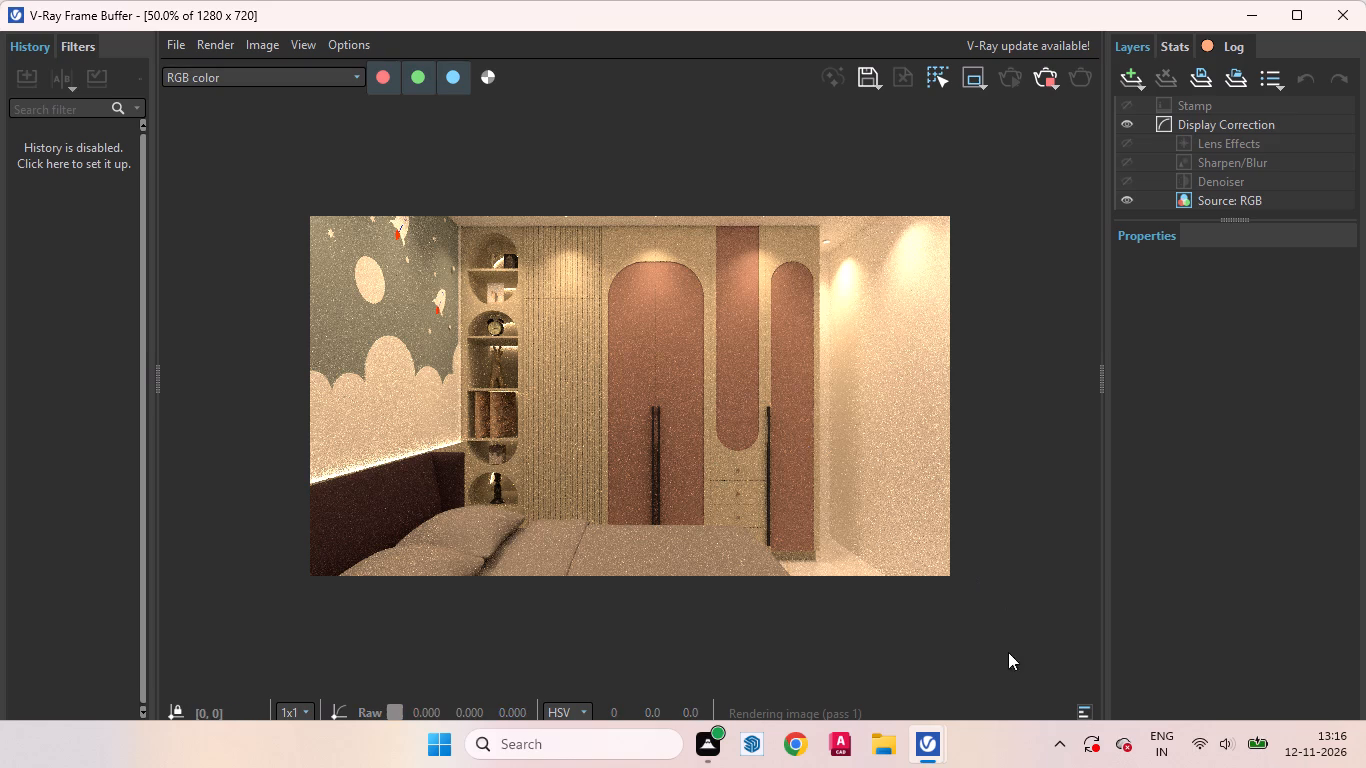
click(1083, 710)
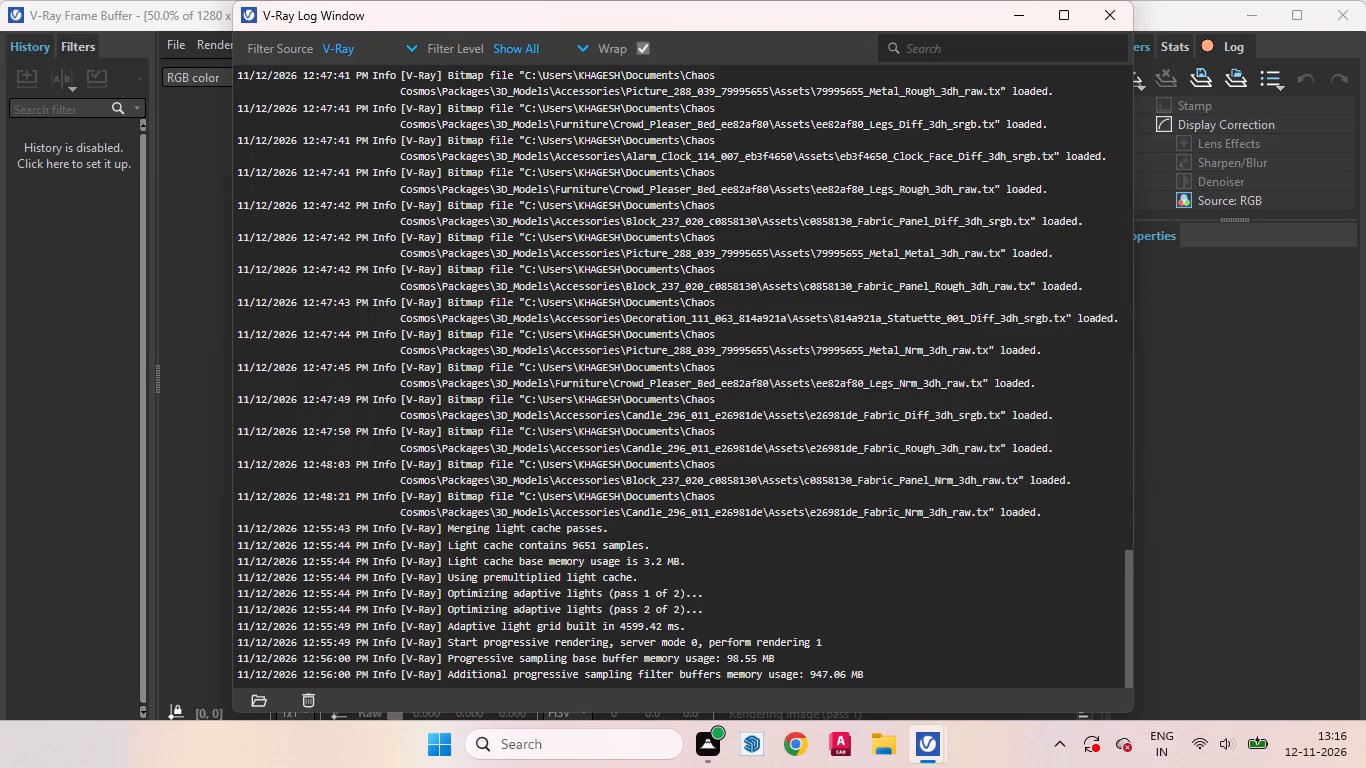
scroll(828, 695, down, 7)
drag(882, 672, 665, 95)
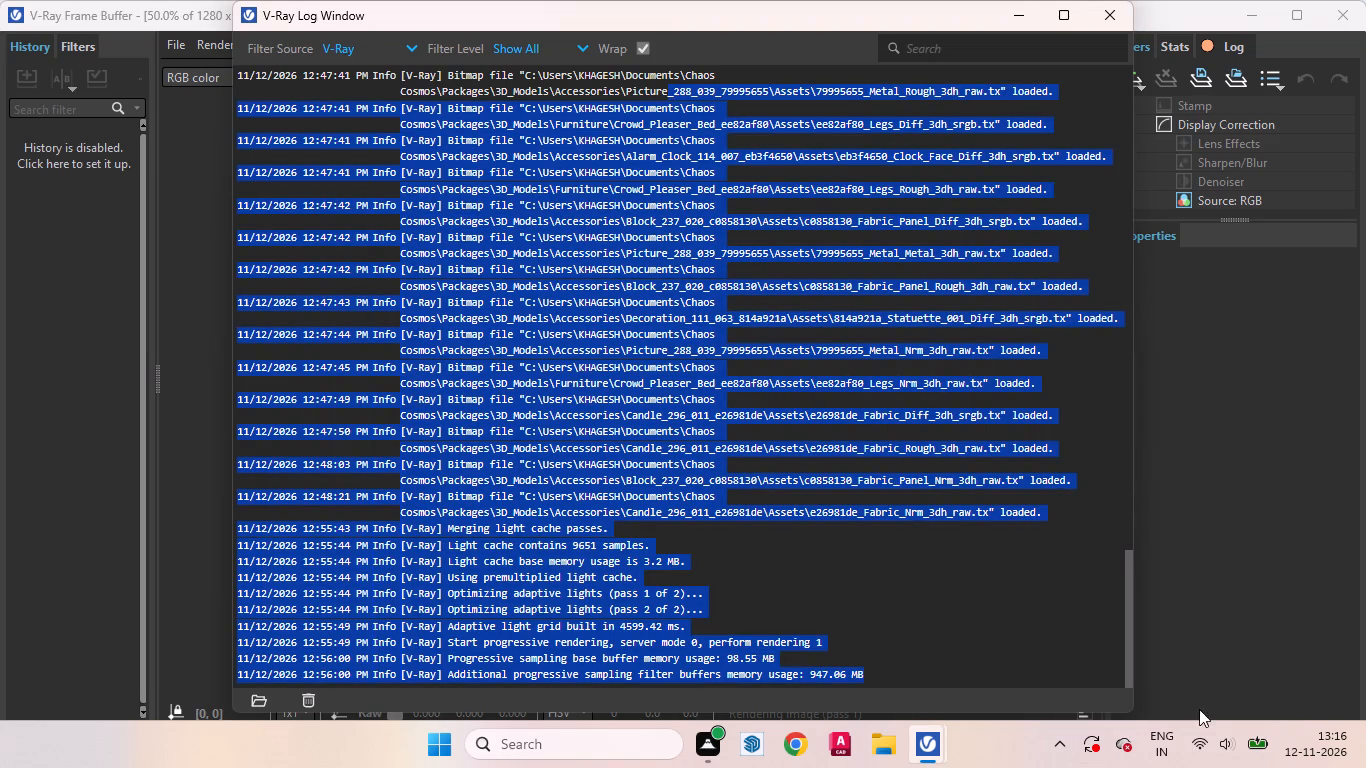
click(848, 599)
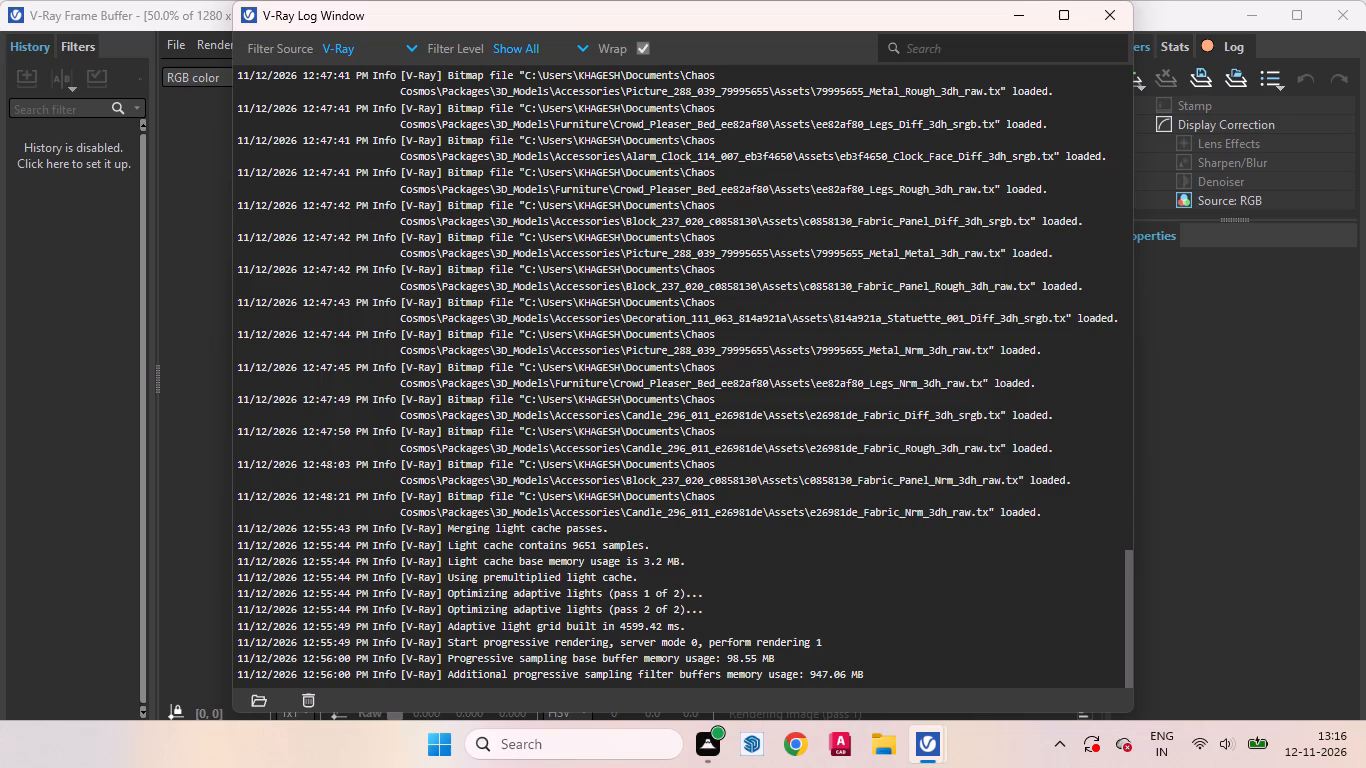
click(775, 576)
click(1125, 13)
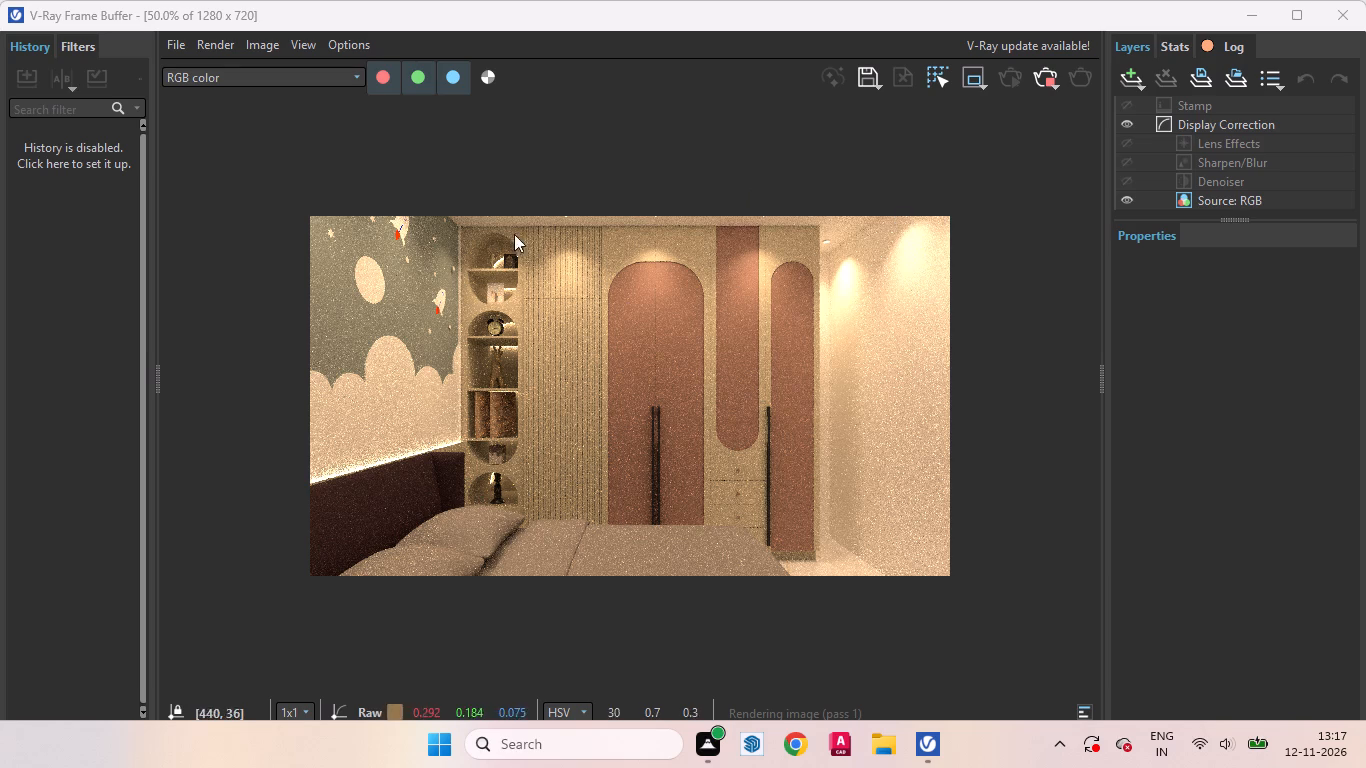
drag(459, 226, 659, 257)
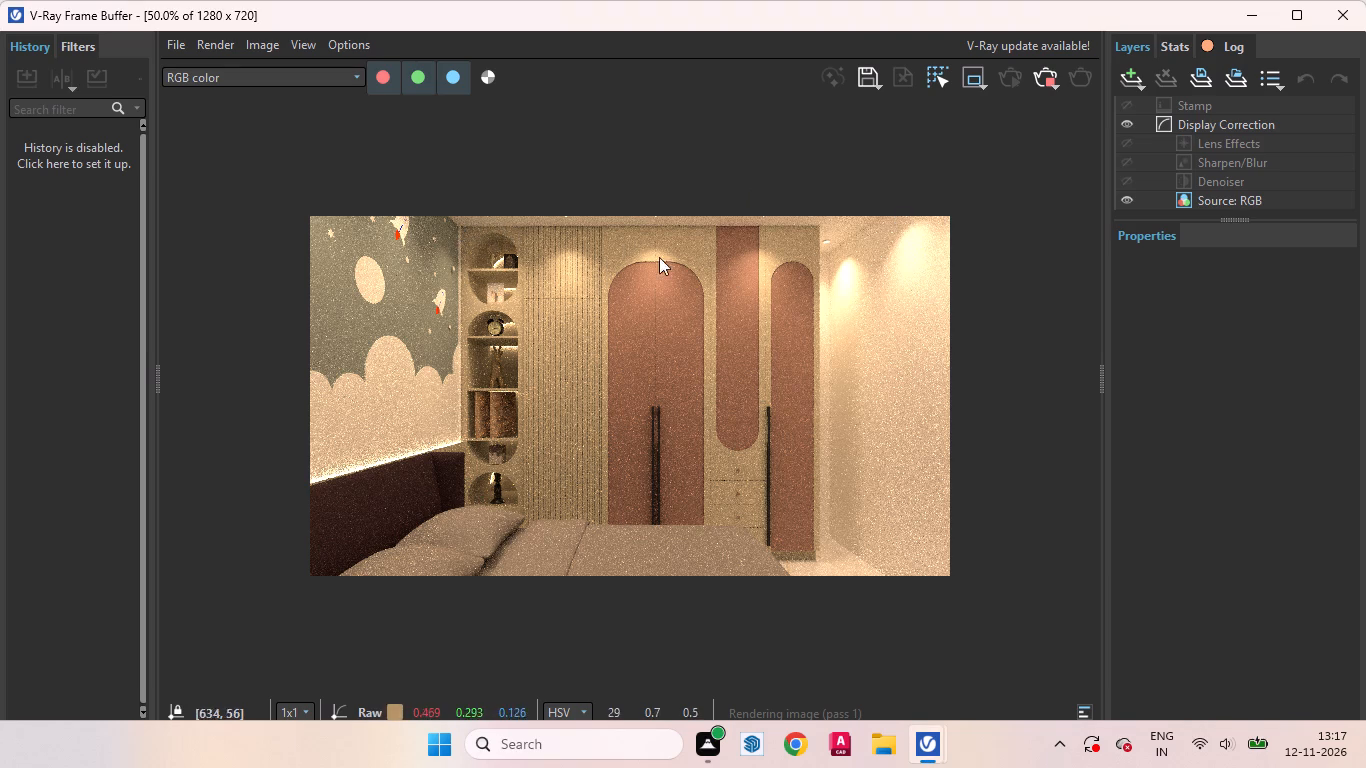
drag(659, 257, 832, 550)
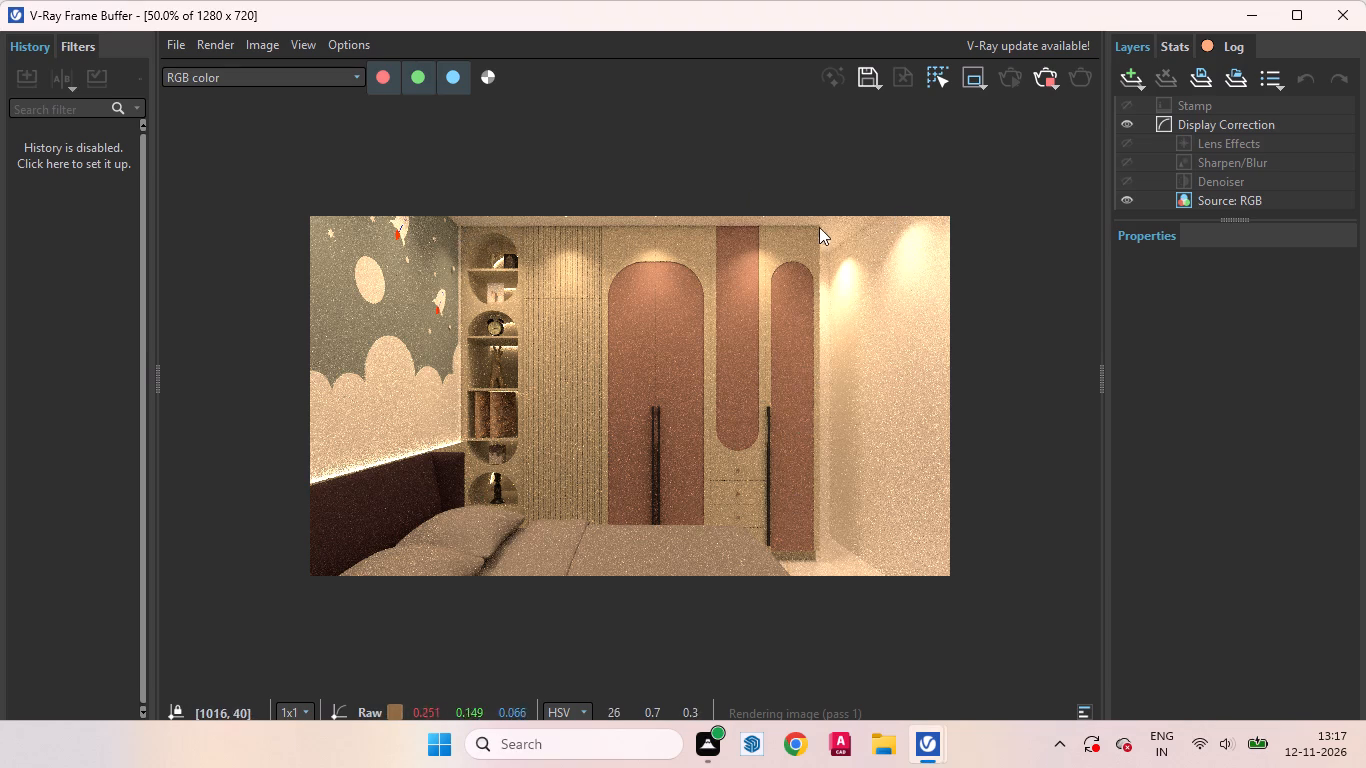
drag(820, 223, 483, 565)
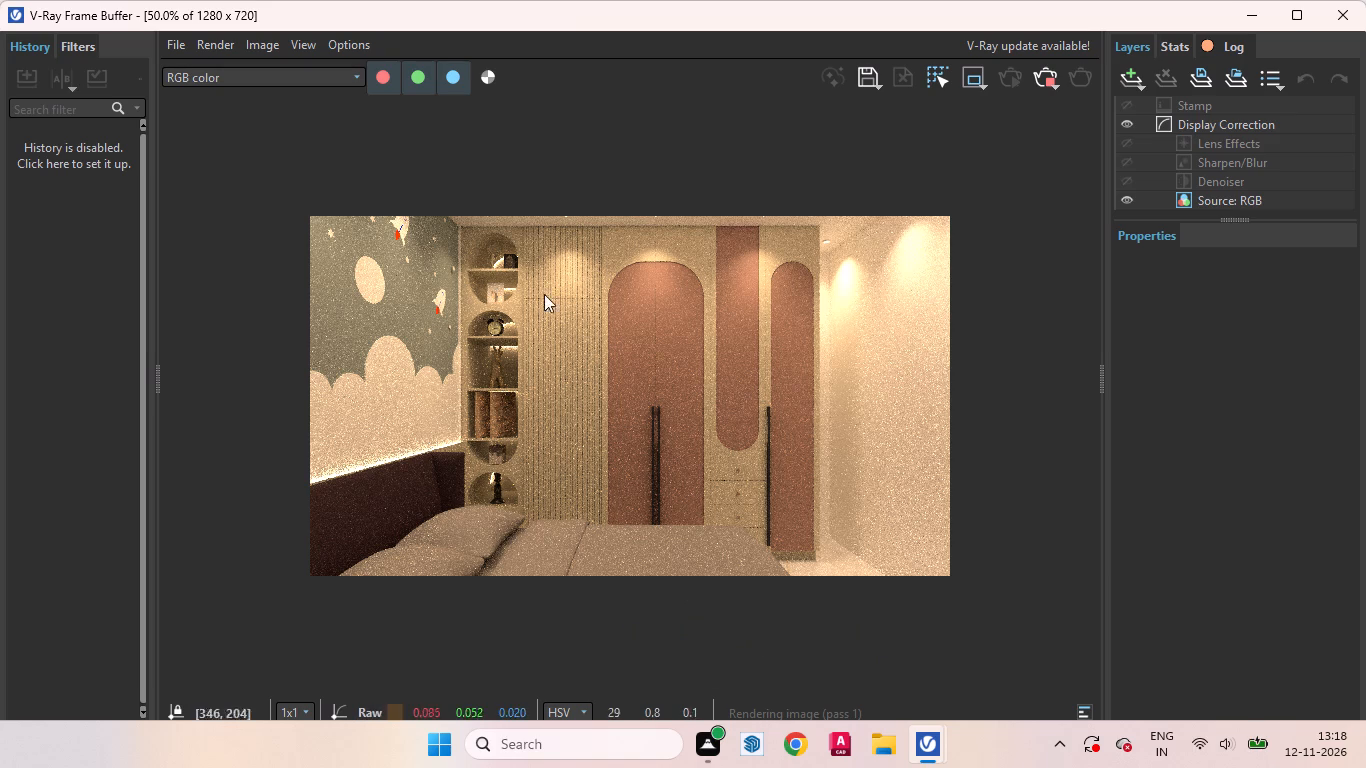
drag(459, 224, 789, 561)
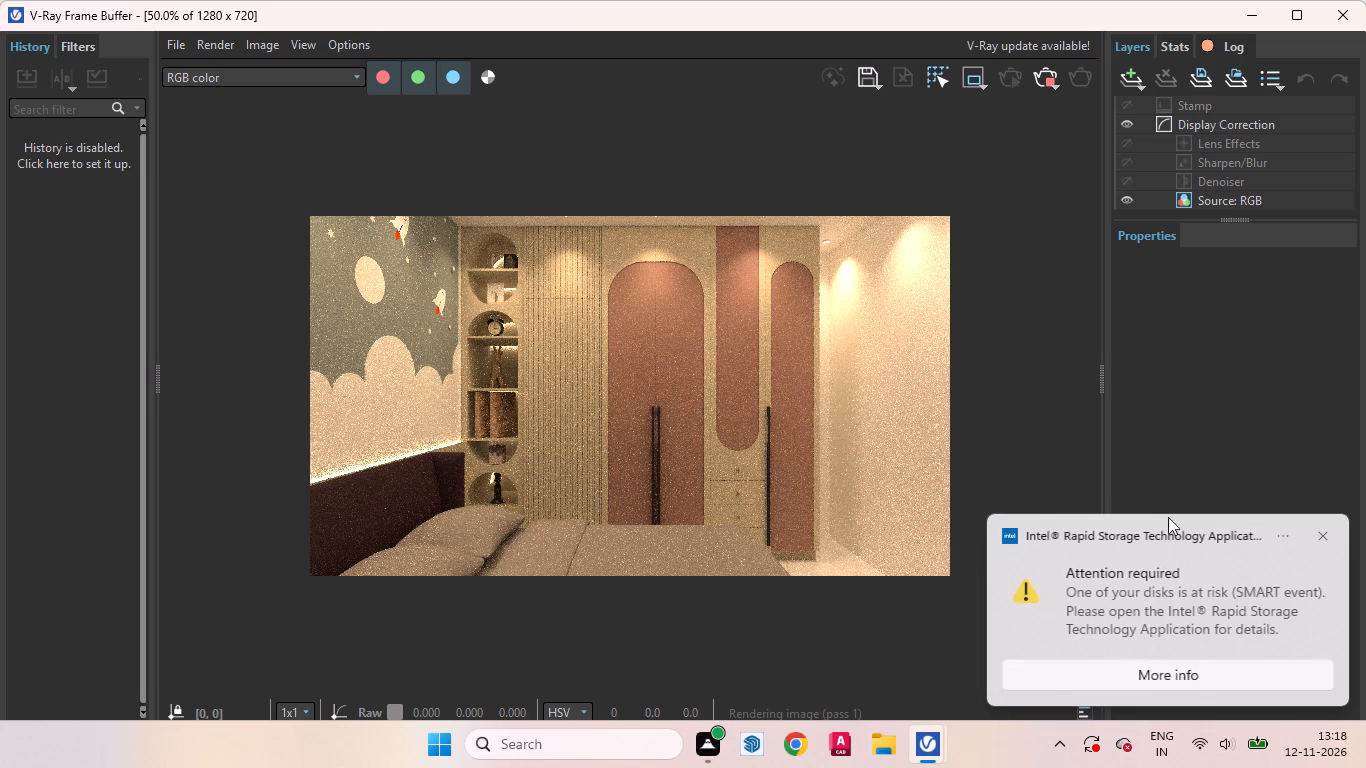
Dismiss the Intel Rapid Storage Technology notification.
click(1319, 535)
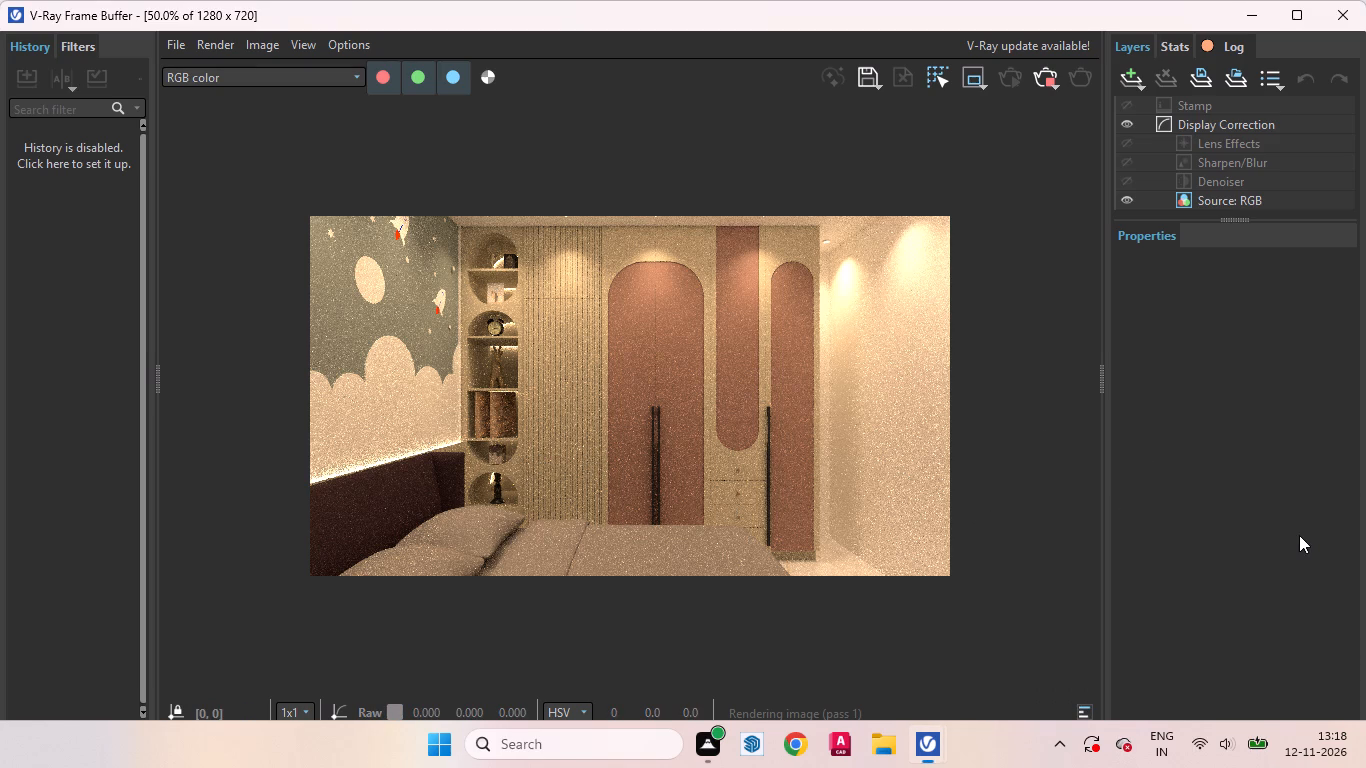
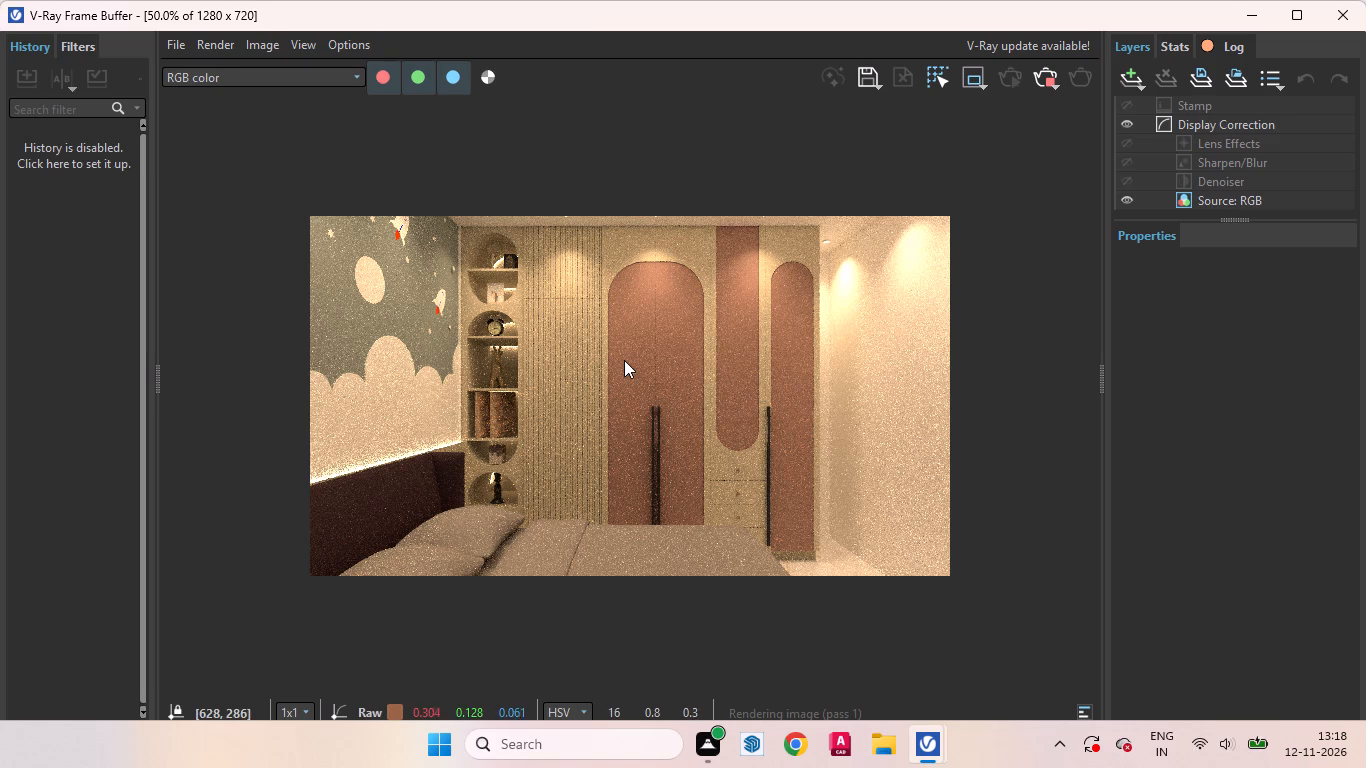
Examine the noisy wardrobe render up close and in full, and minimise the V-Ray Frame Buffer.
scroll(624, 360, up, 2)
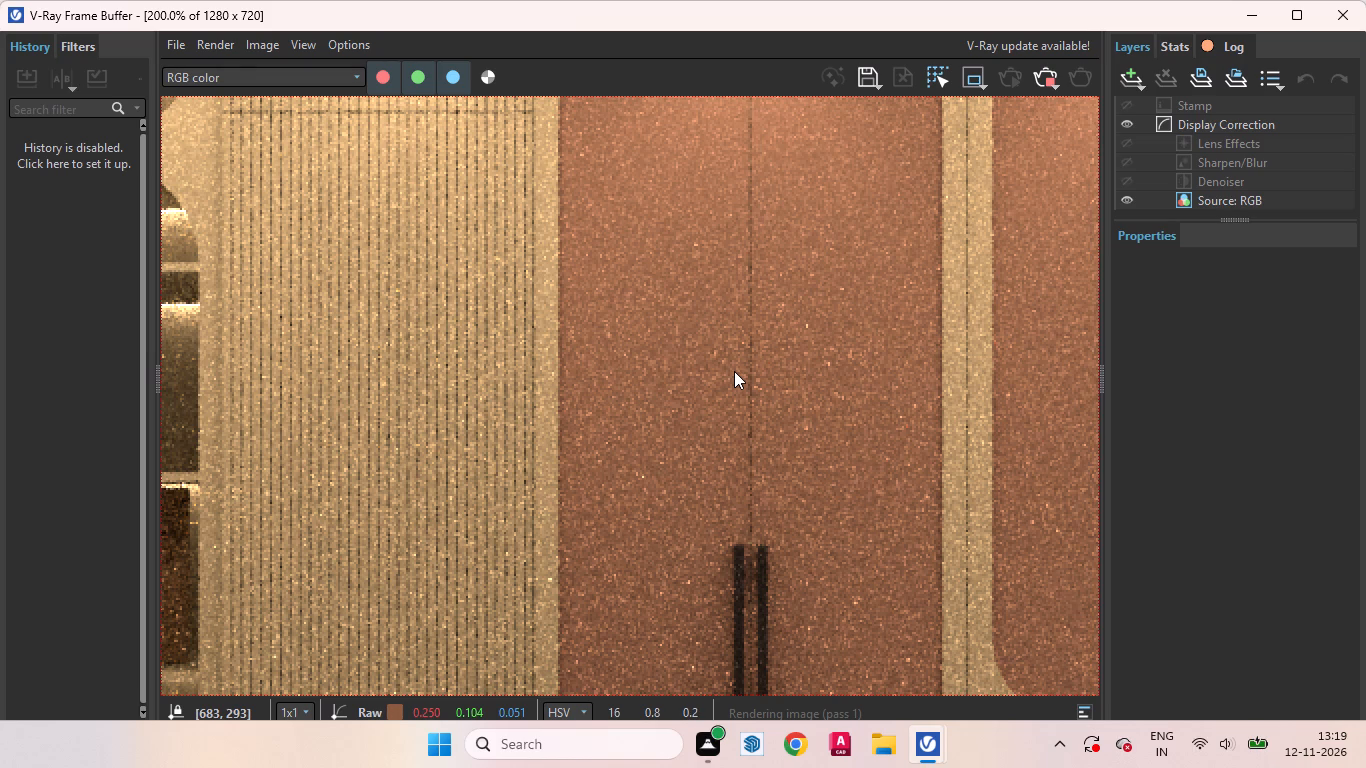
scroll(688, 567, down, 2)
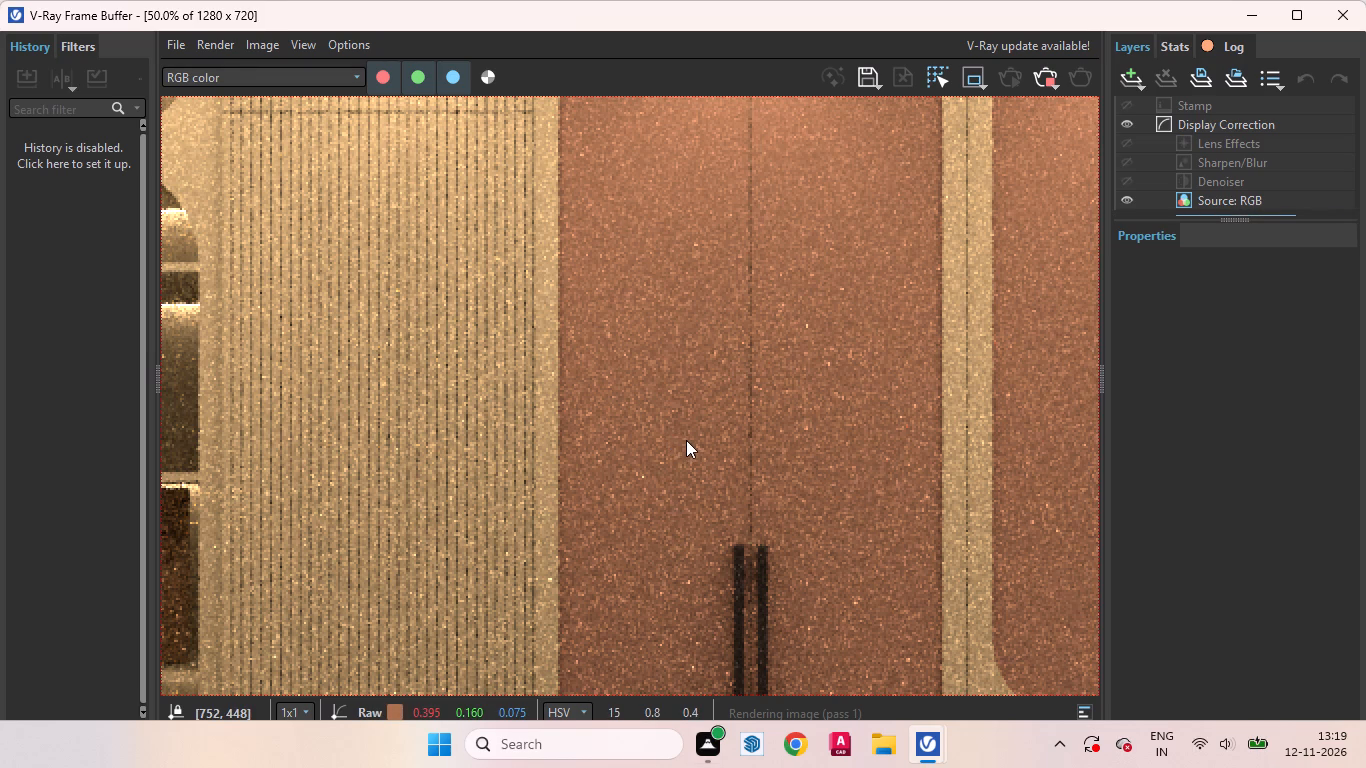
scroll(686, 440, down, 3)
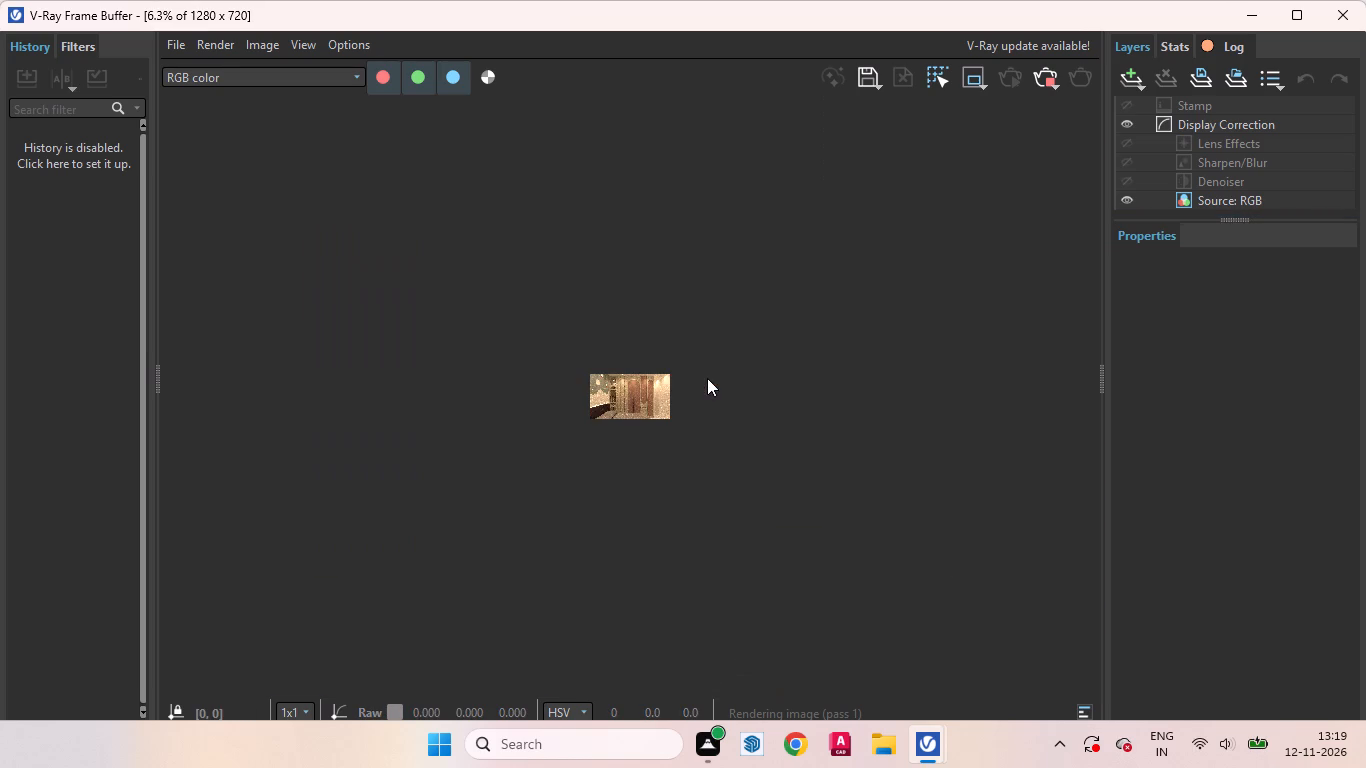
scroll(648, 375, up, 2)
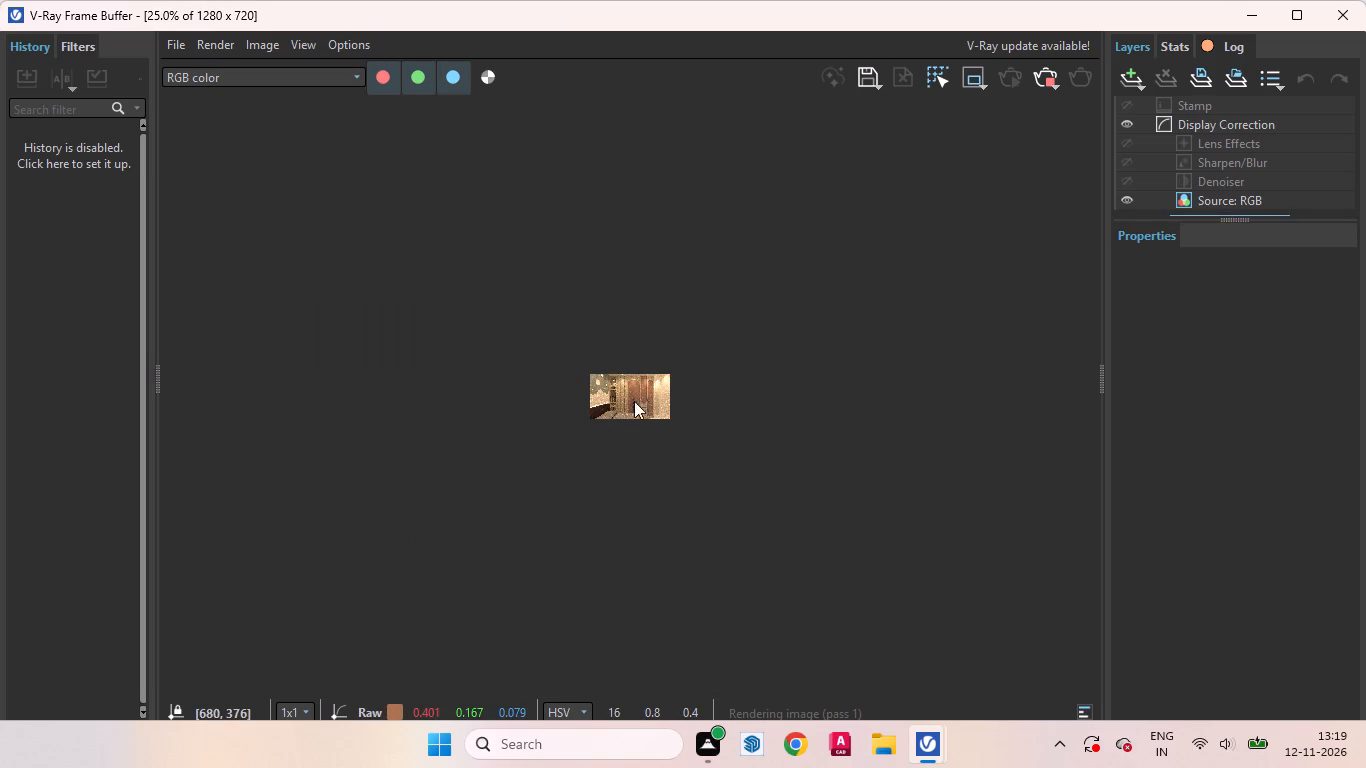
scroll(610, 405, up, 1)
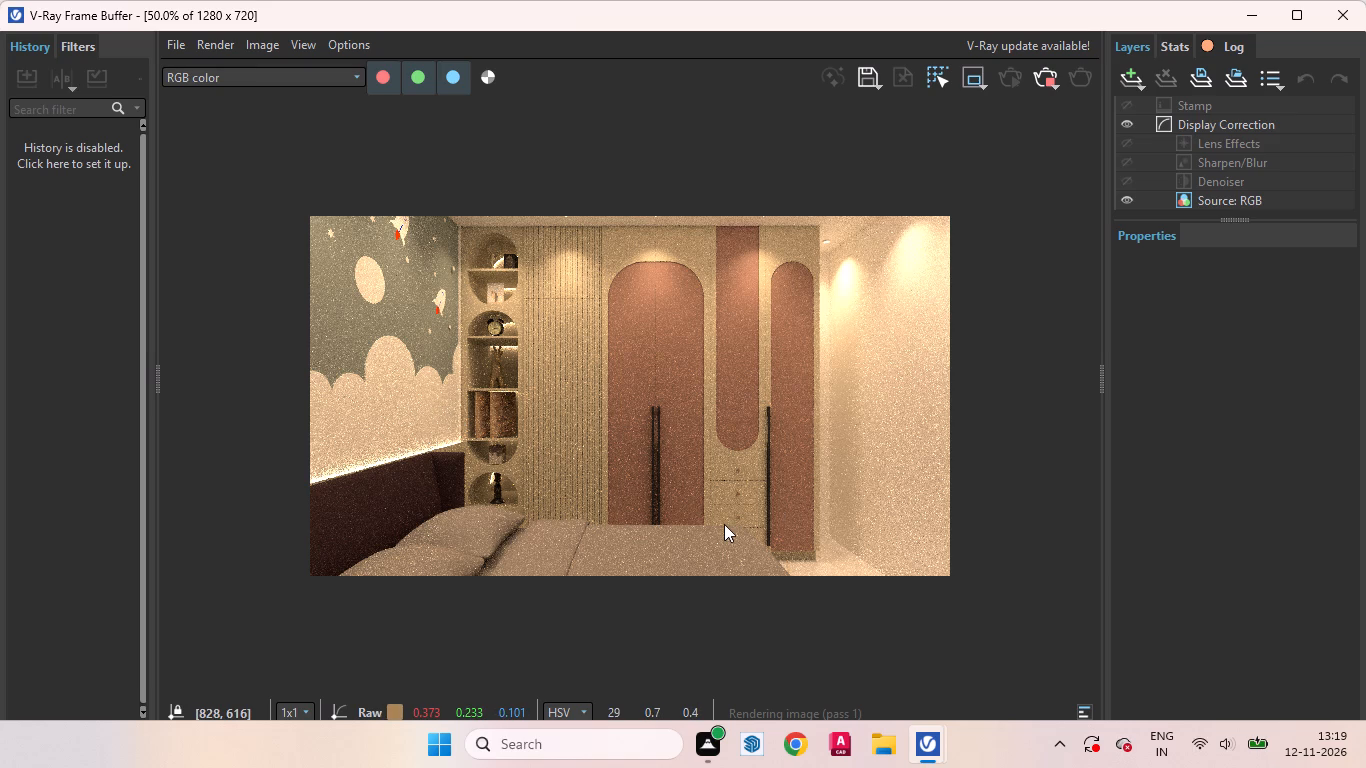
scroll(732, 463, down, 2)
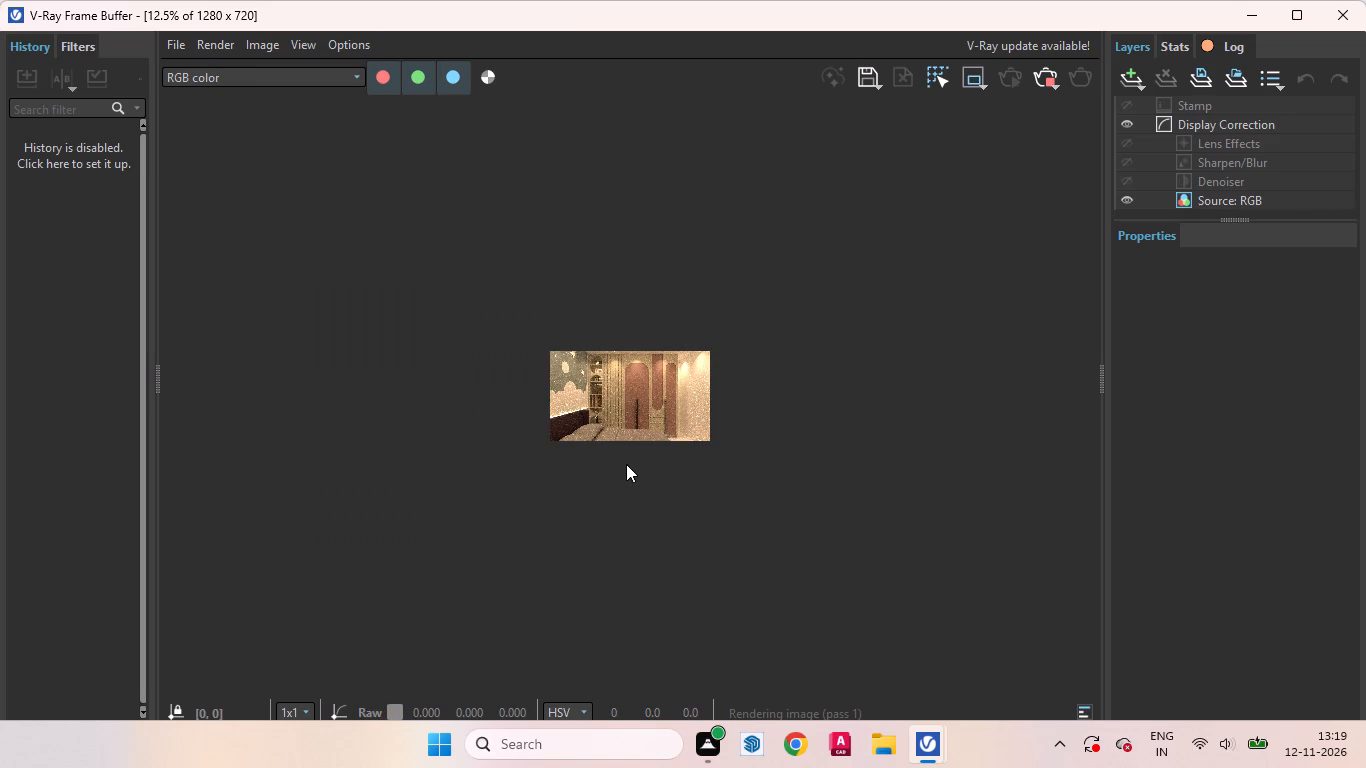
scroll(624, 452, up, 1)
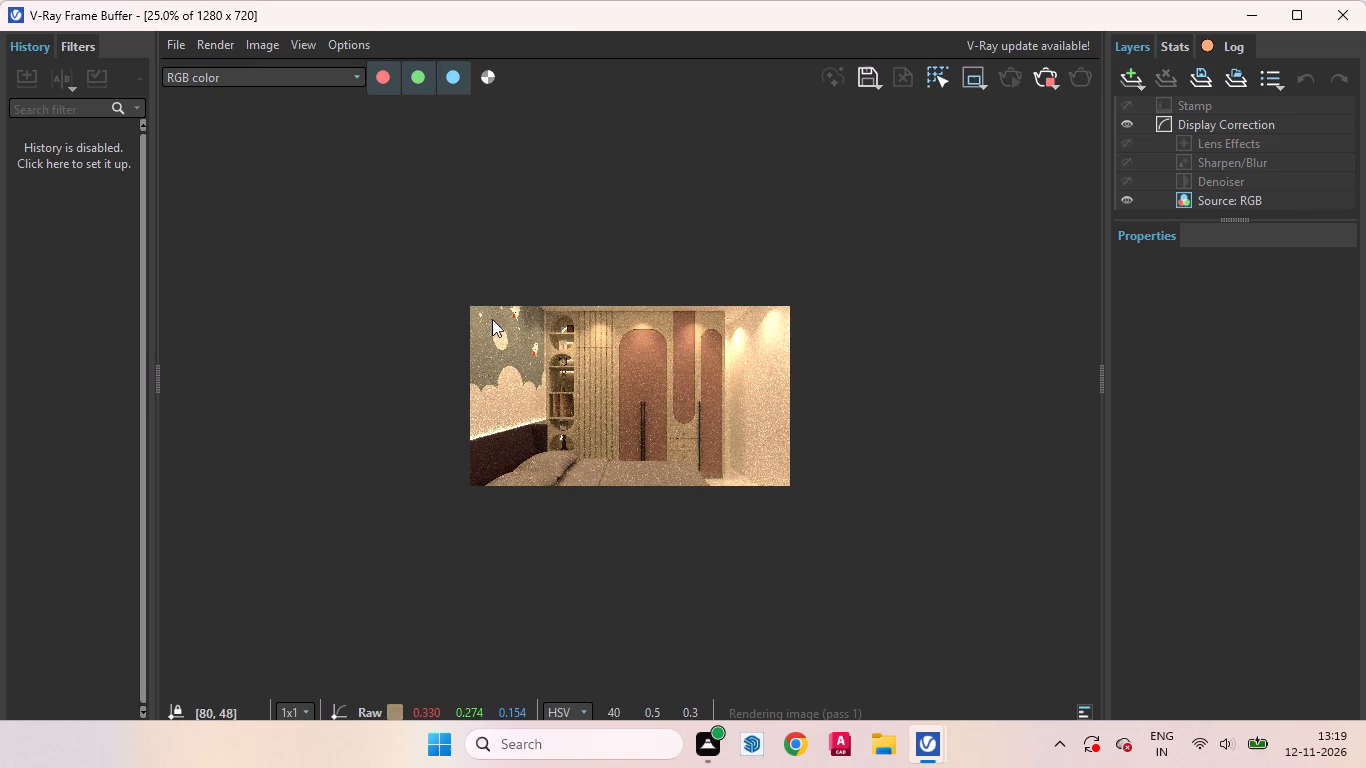
scroll(493, 319, up, 1)
scroll(525, 390, down, 1)
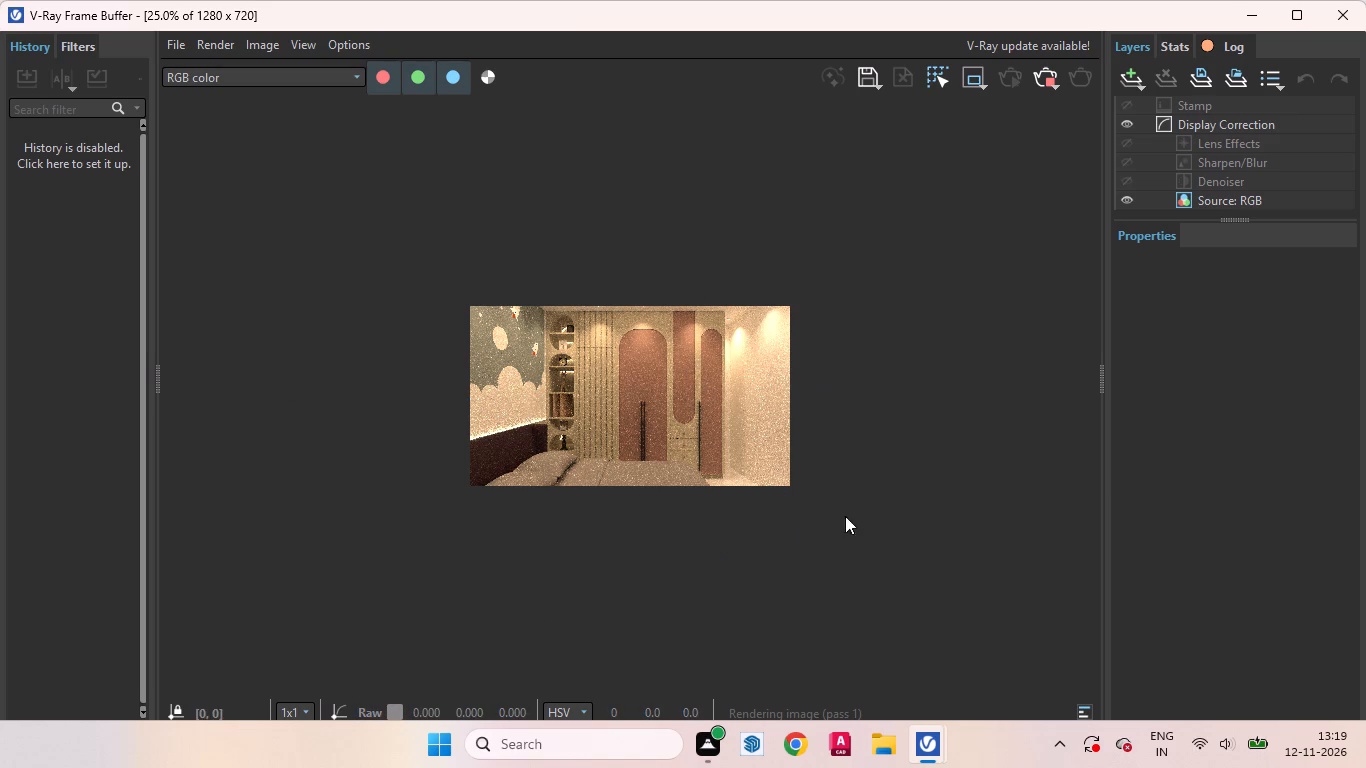
click(1248, 16)
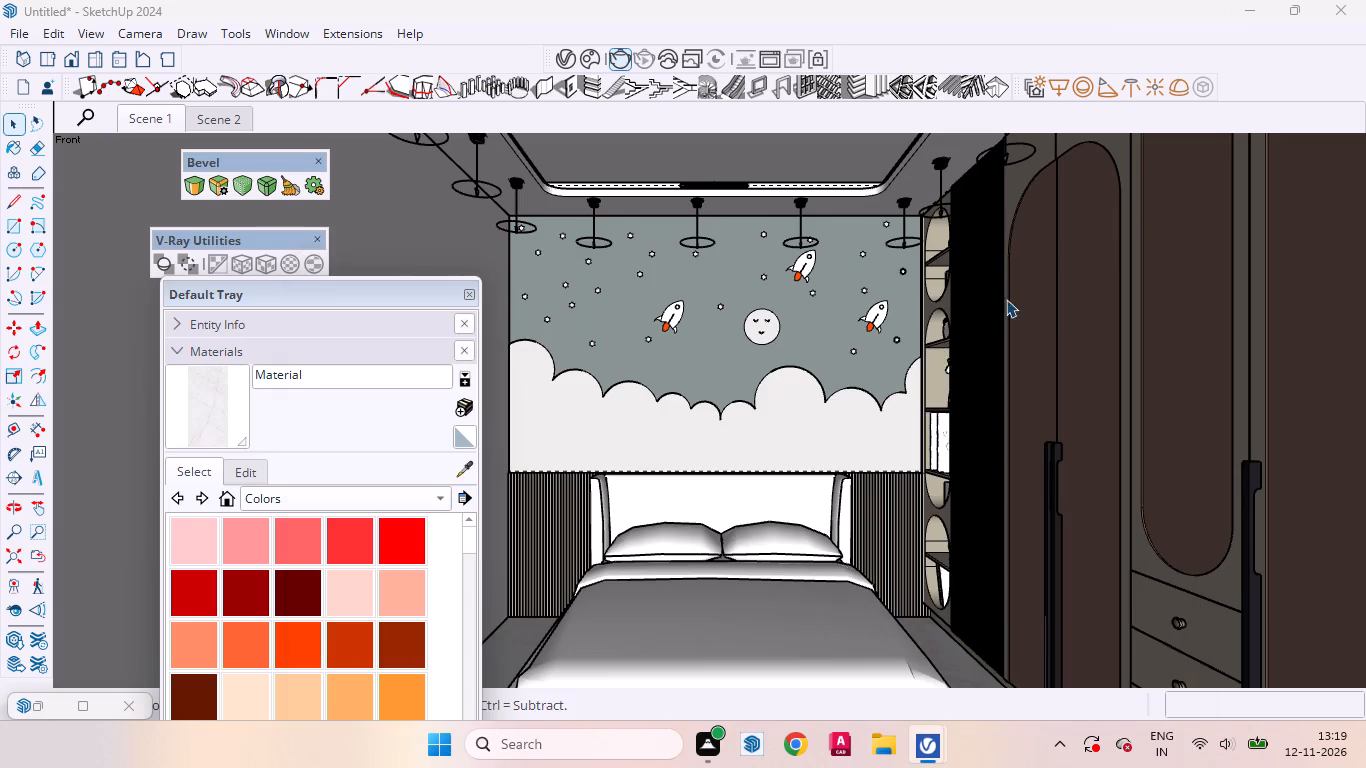
Move the Default Tray further down, leaving a clear gap below the V-Ray Utilities toolbar.
drag(348, 294, 387, 473)
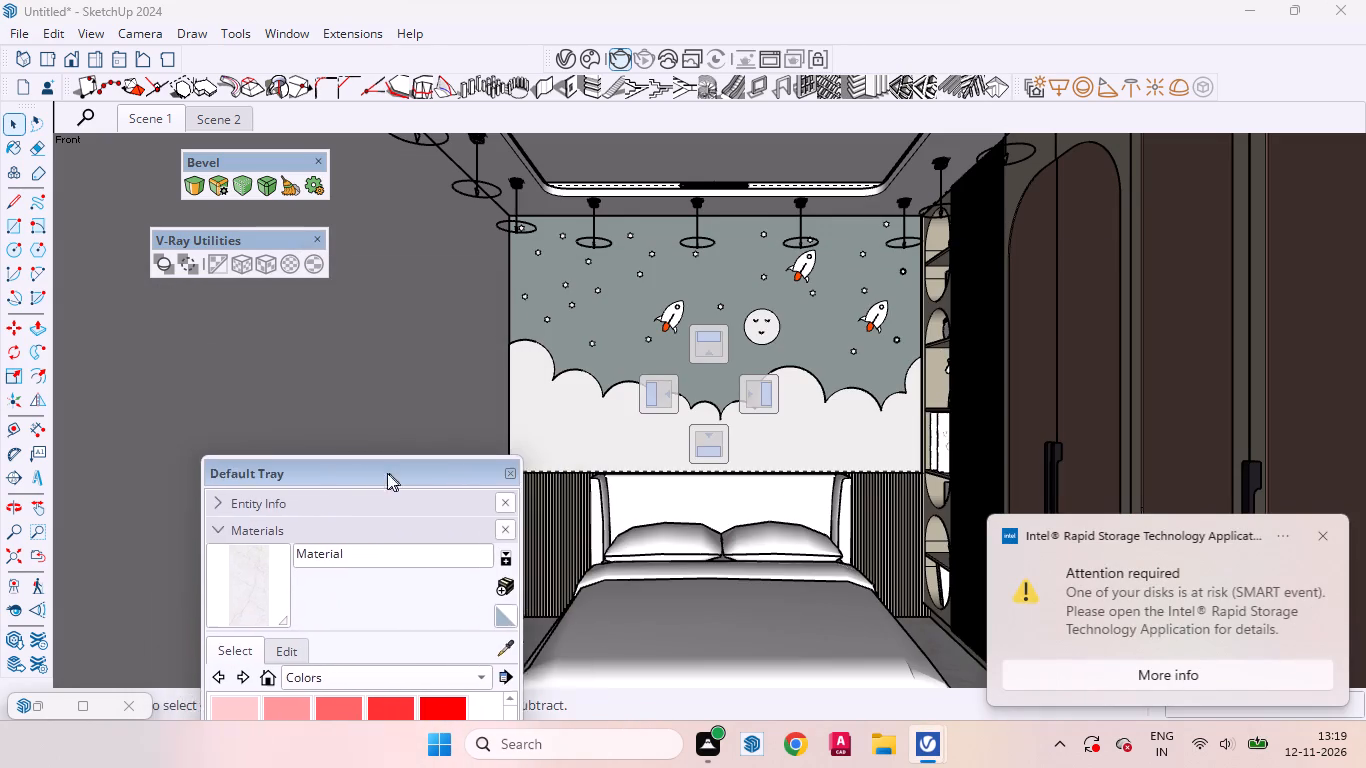
drag(387, 473, 339, 454)
Dismiss the Intel Rapid Storage Technology notification.
click(1328, 530)
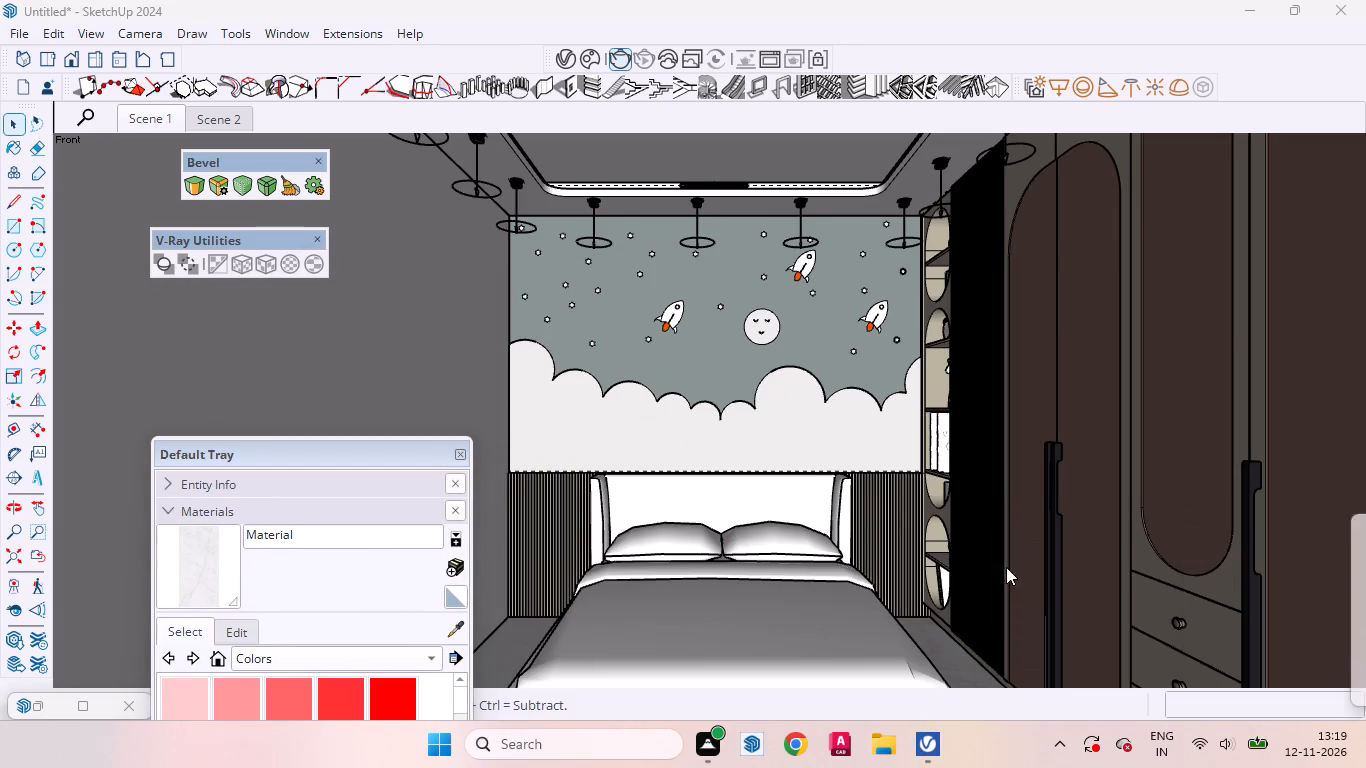
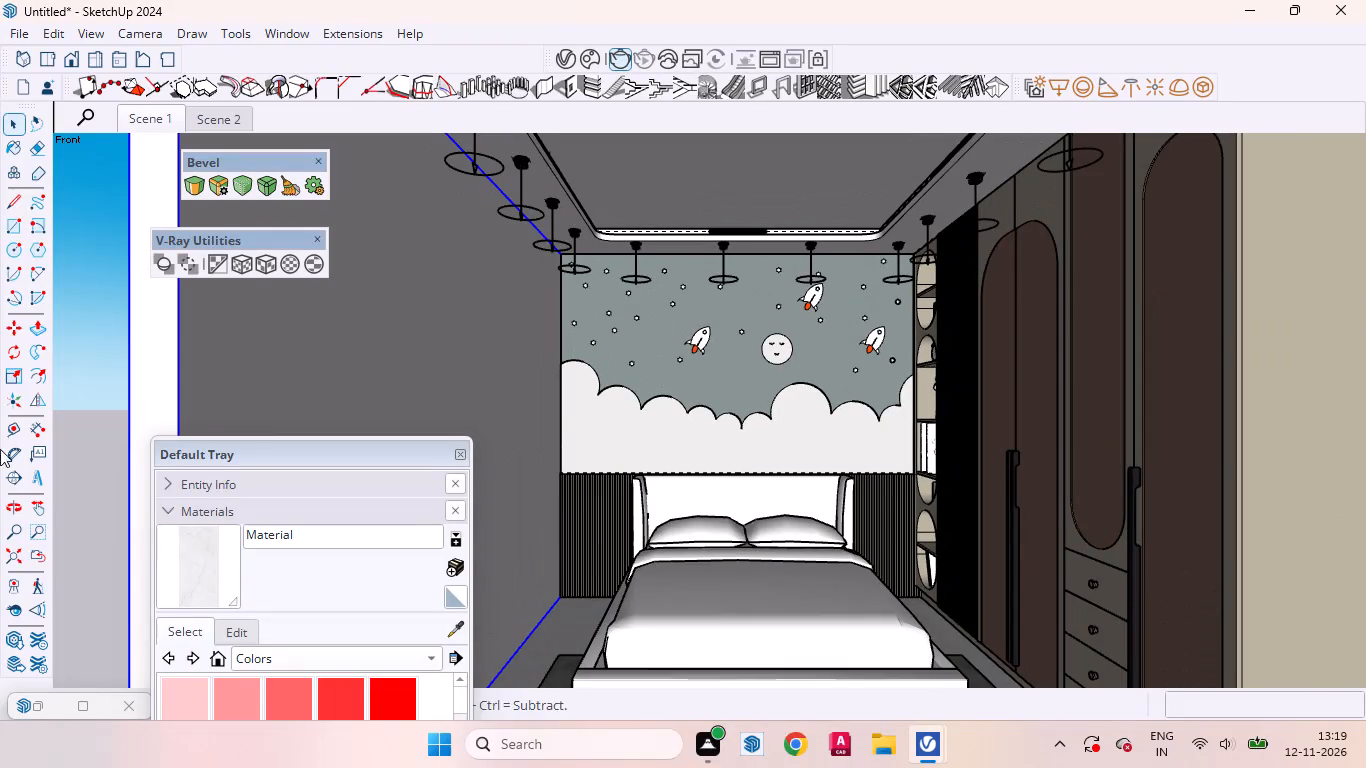
From a top view, open the roof slab's group for editing and select its top face.
click(51, 56)
scroll(601, 439, down, 18)
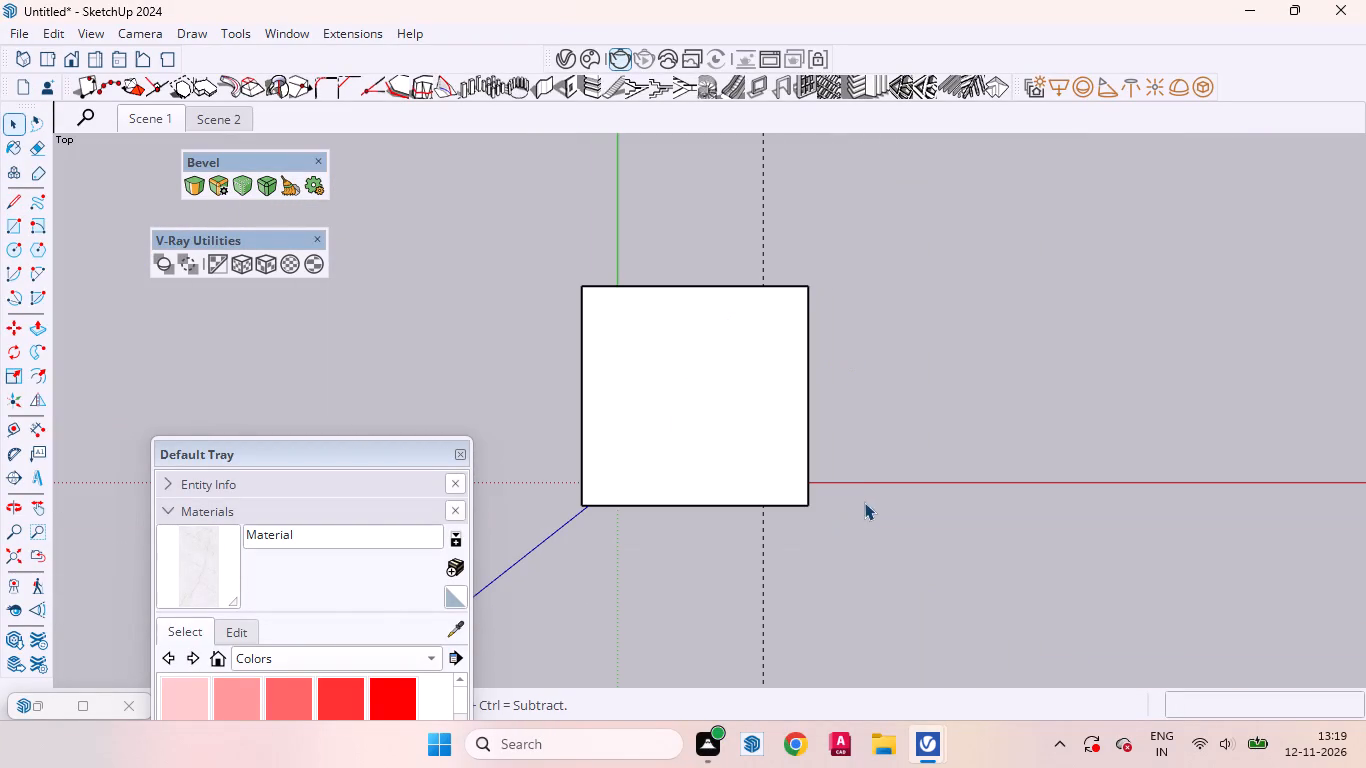
click(864, 502)
middle_drag(828, 592, 812, 481)
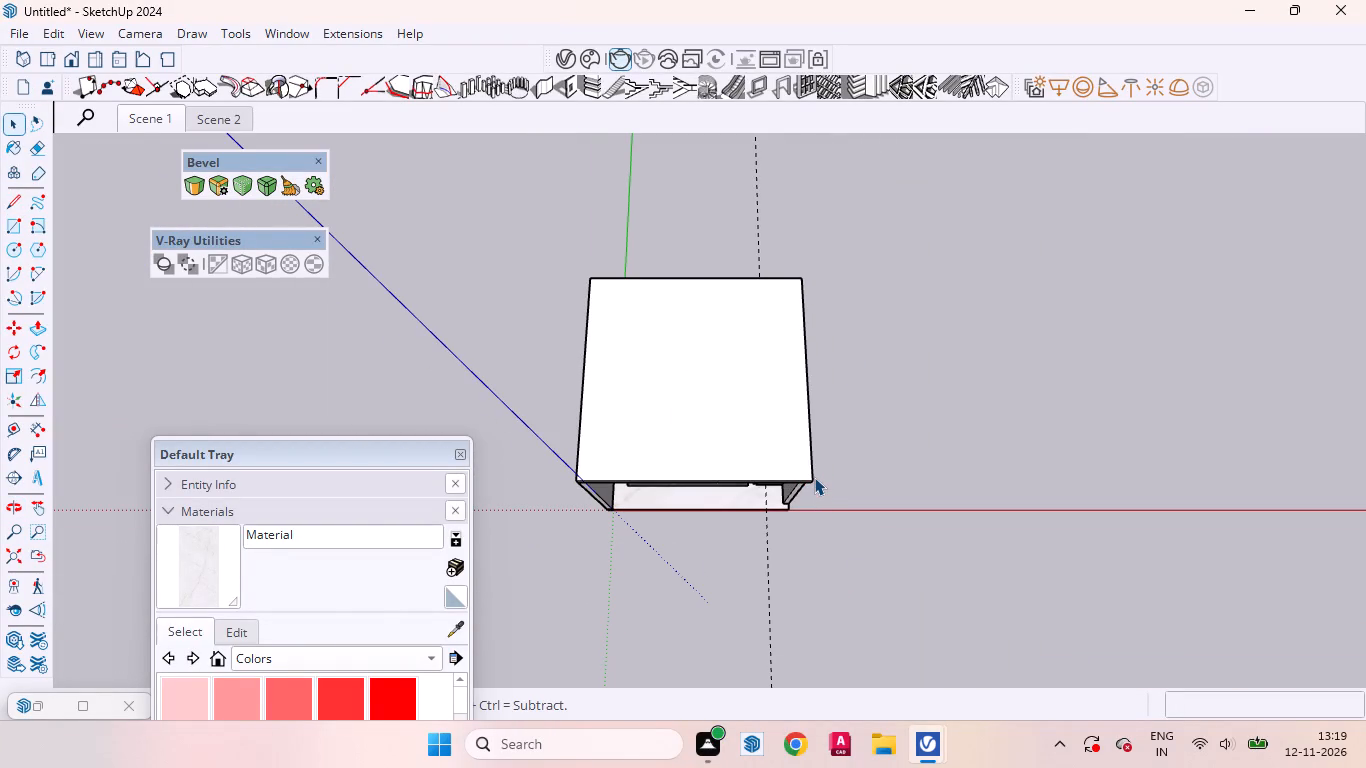
scroll(729, 555, down, 6)
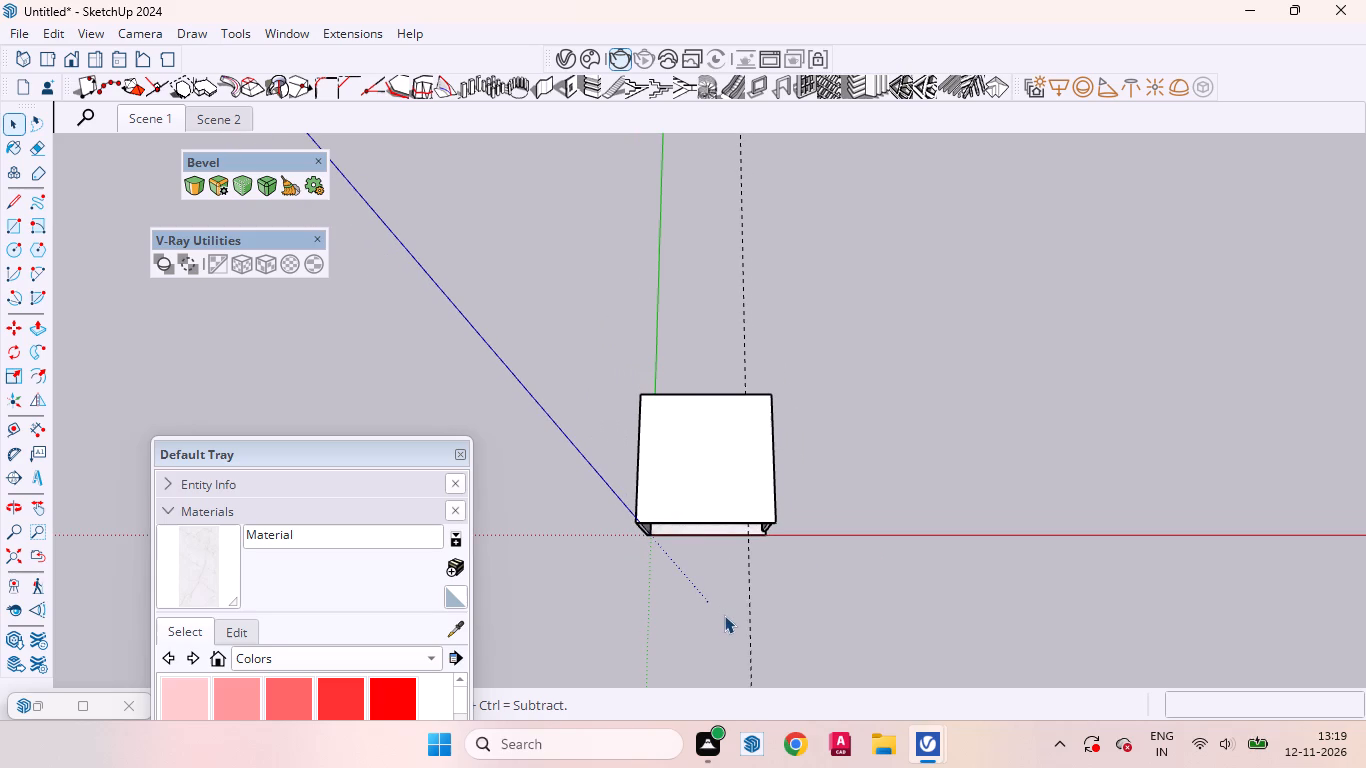
scroll(706, 469, up, 6)
click(706, 487)
double_click(704, 484)
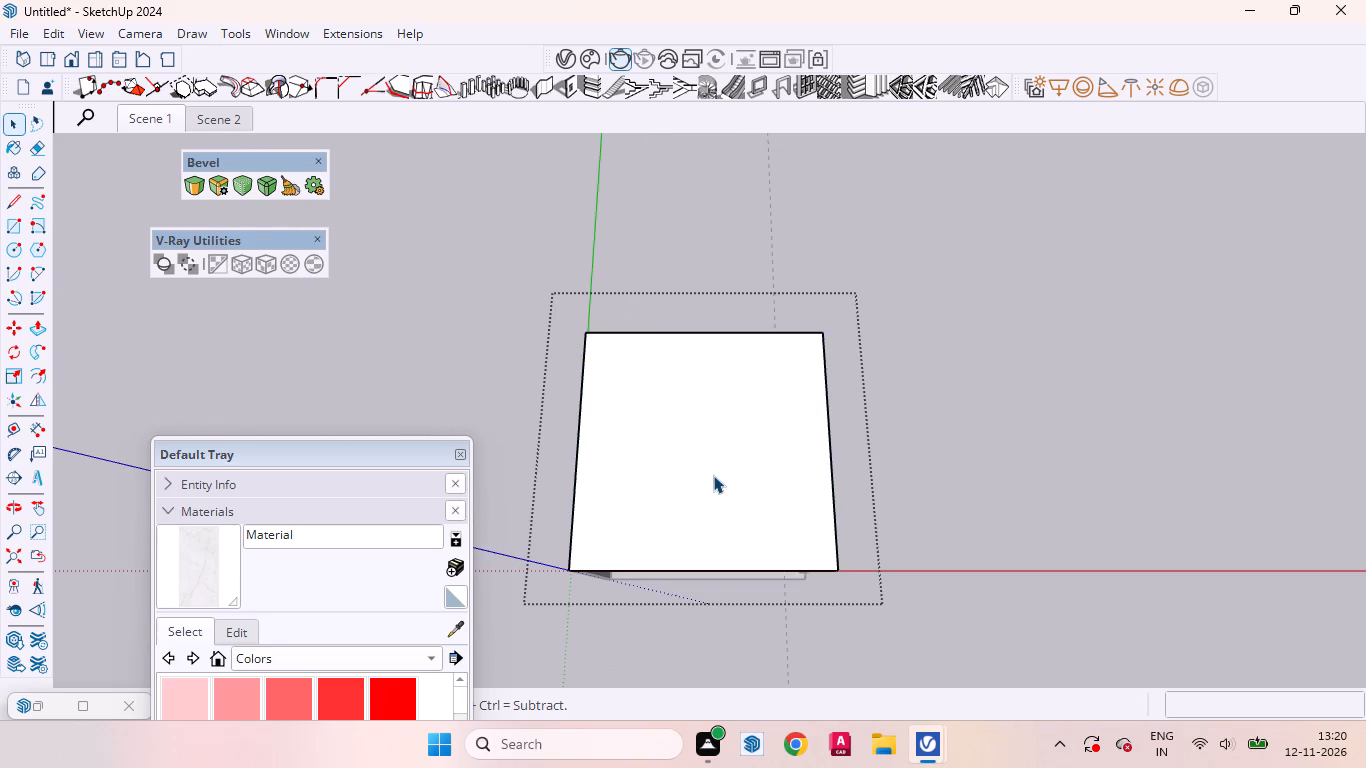
click(711, 473)
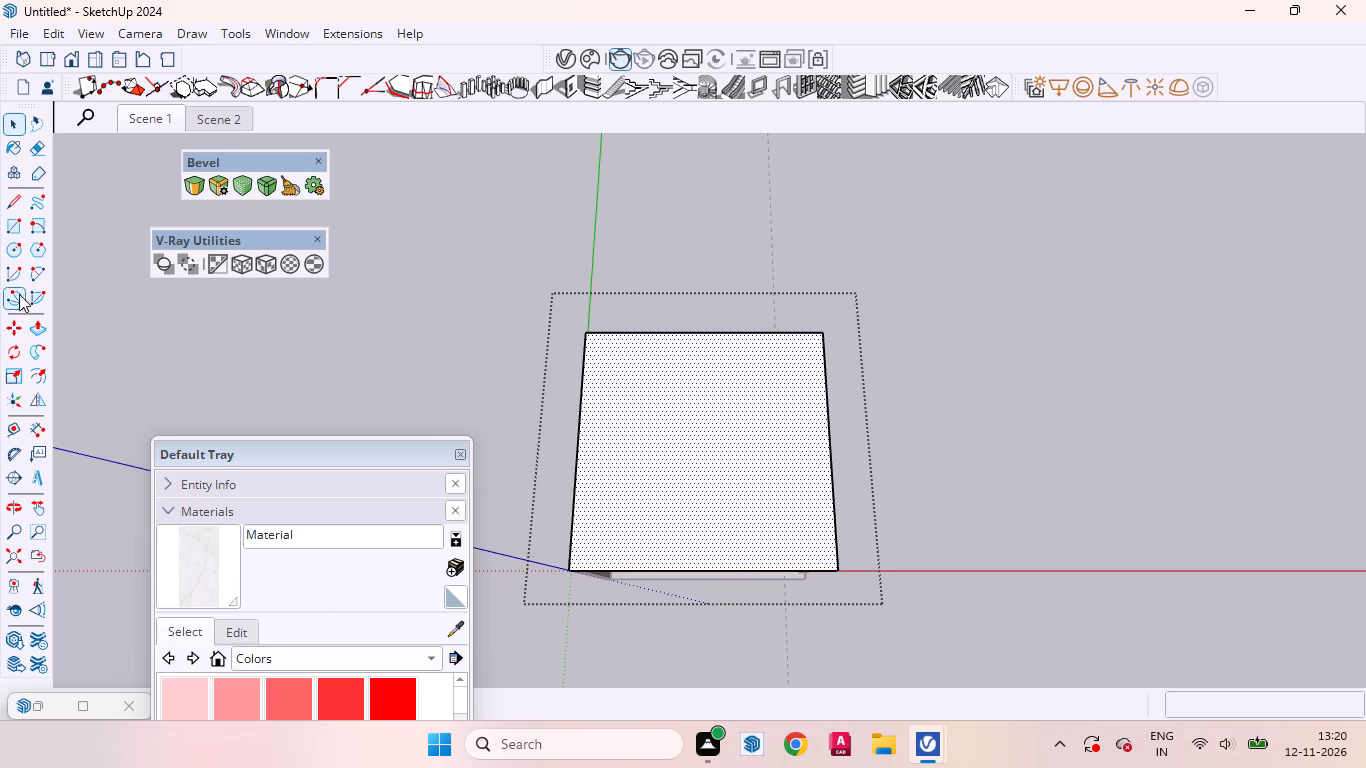
Place two guide lines crossing at the centre of the roof's top face, 6' 2 1/4" and 6' from its edges.
click(20, 246)
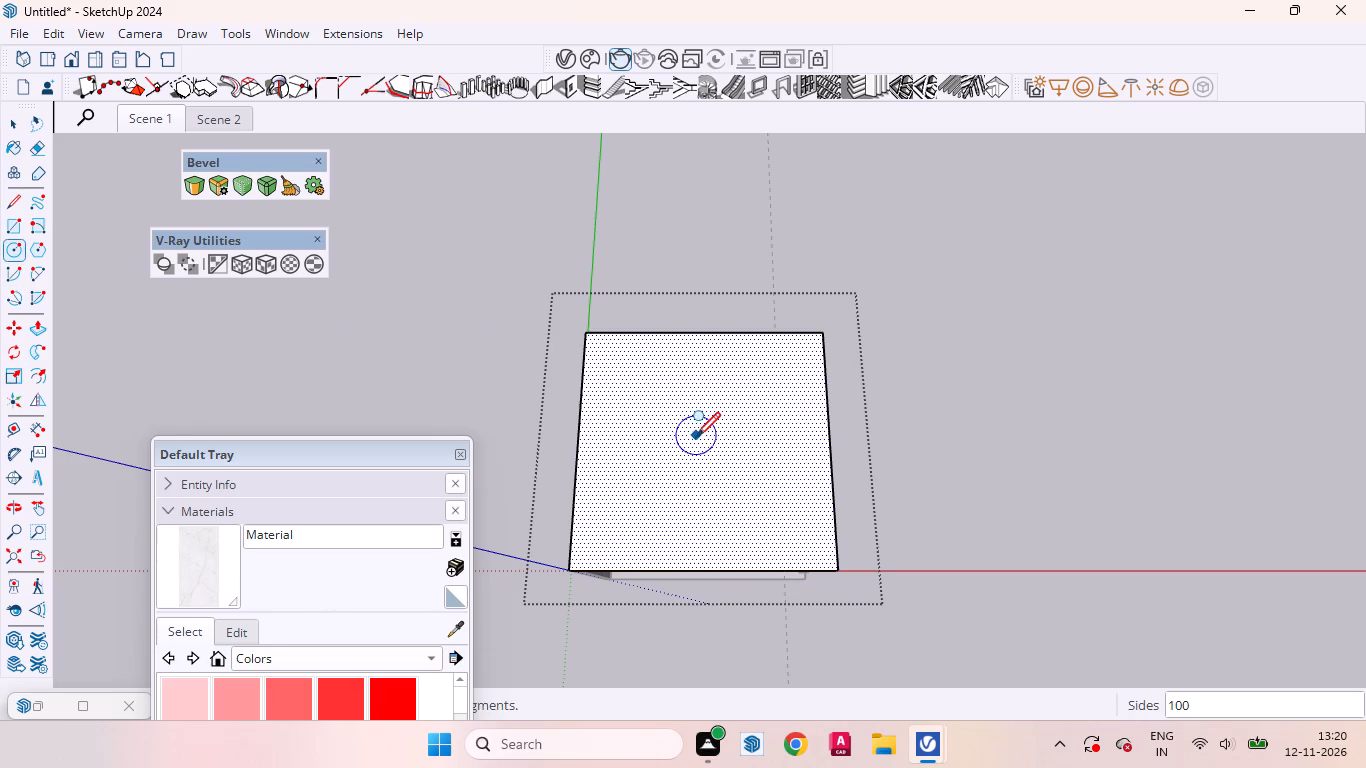
key(space)
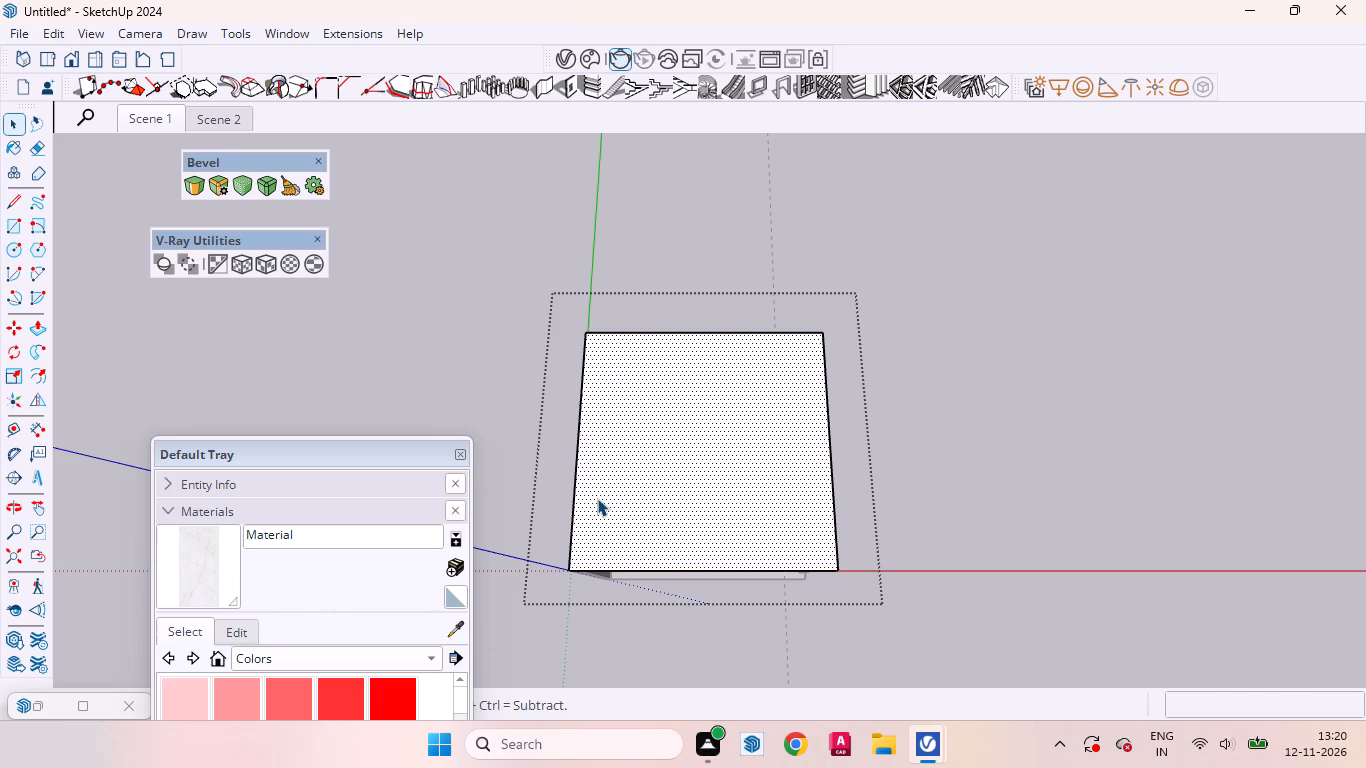
key(t)
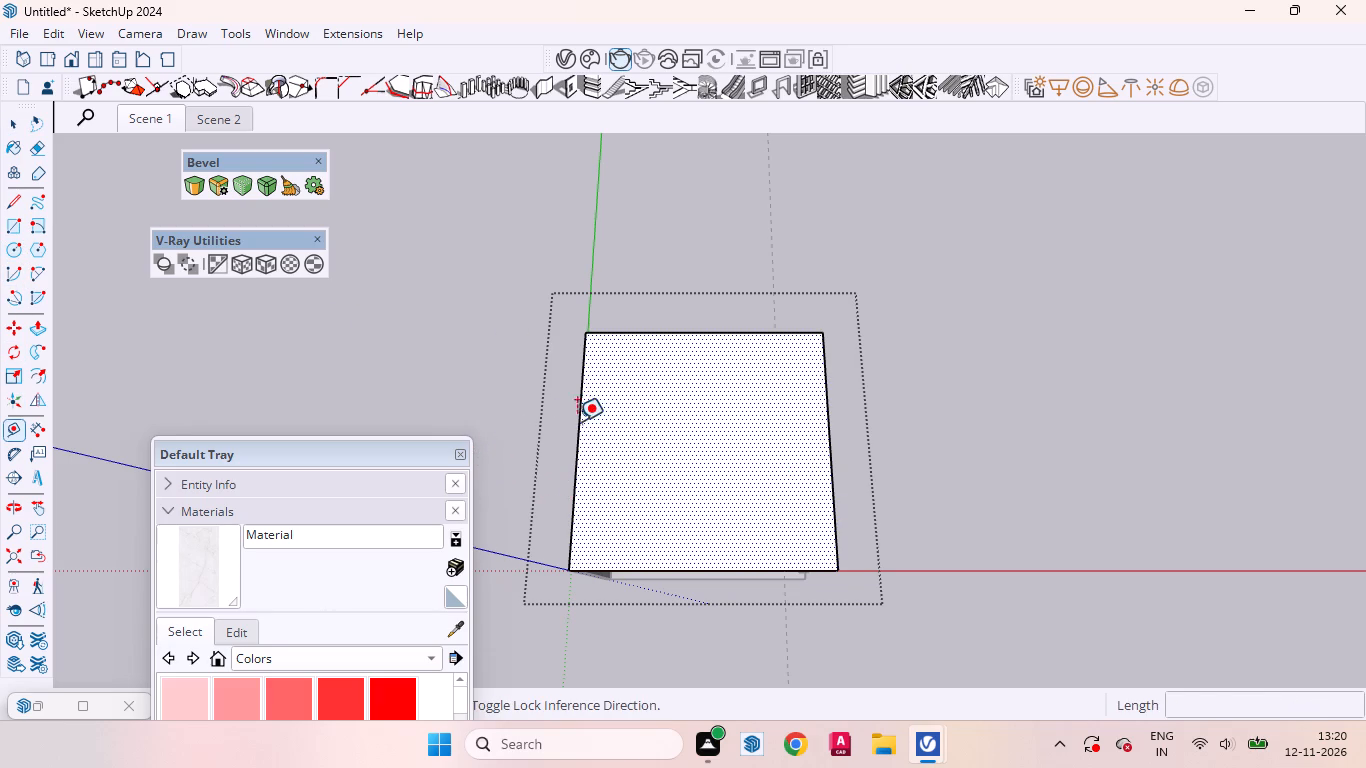
click(581, 412)
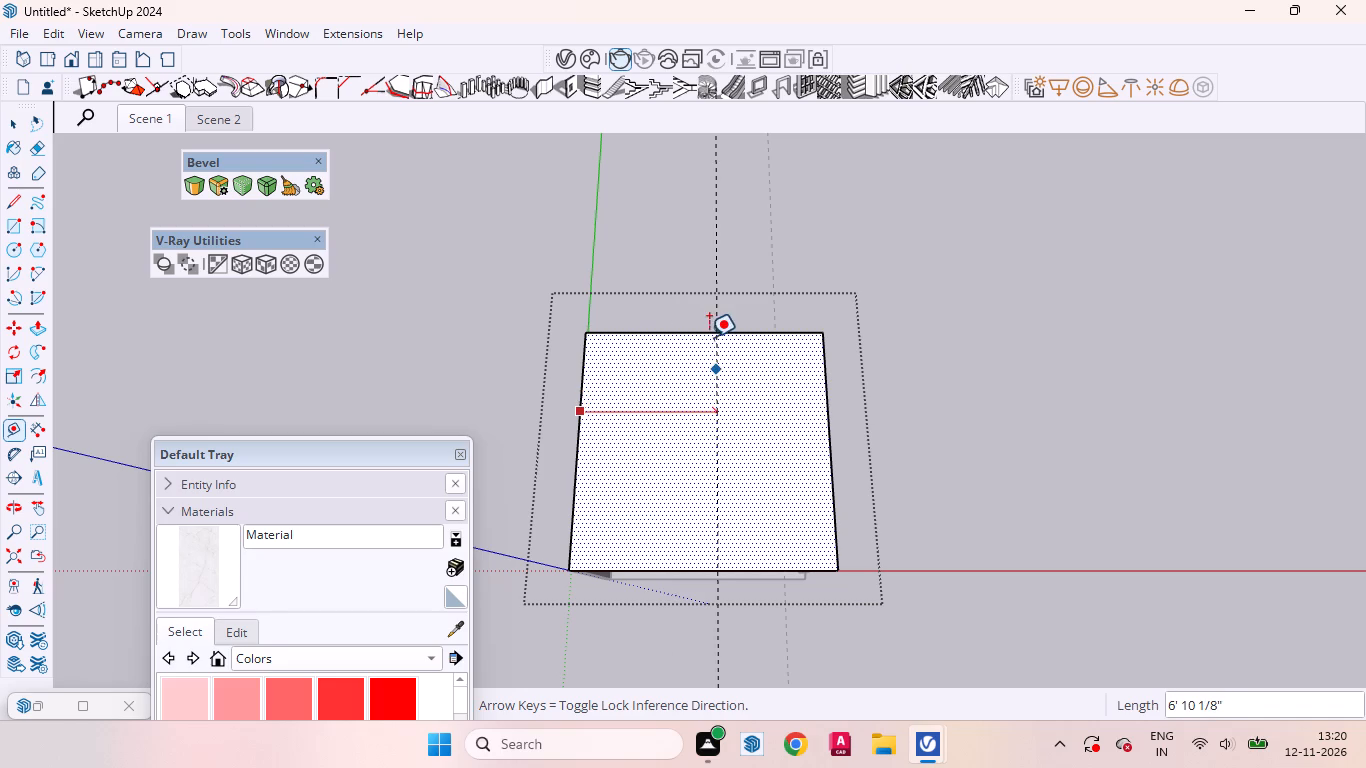
click(700, 332)
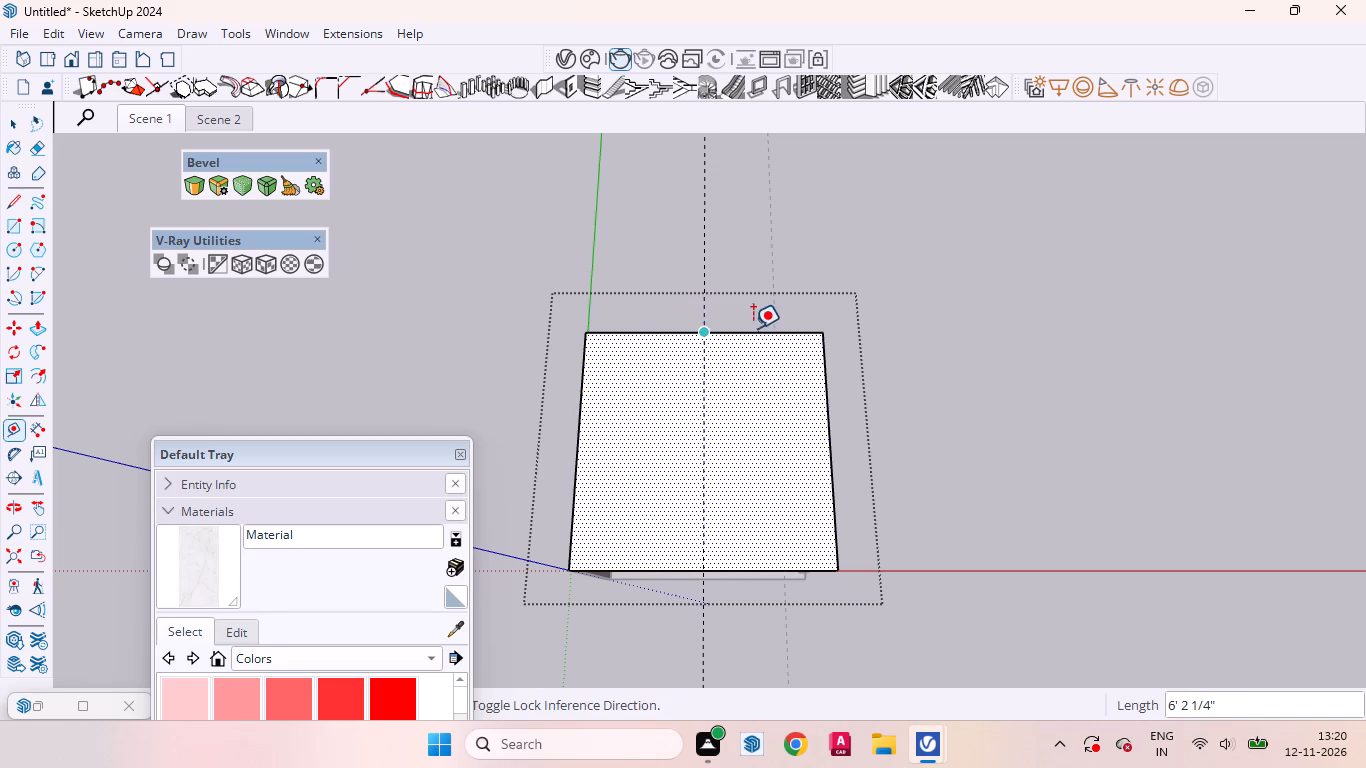
click(754, 331)
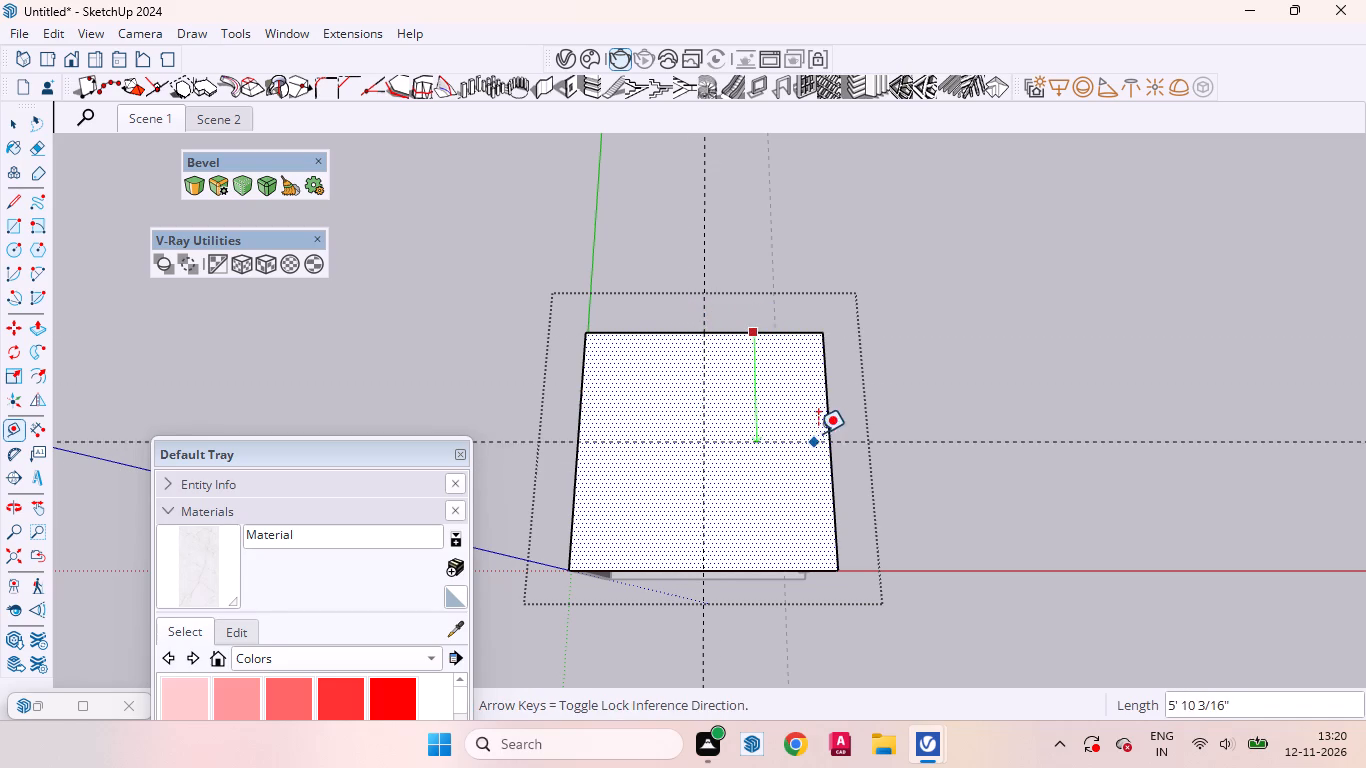
click(829, 446)
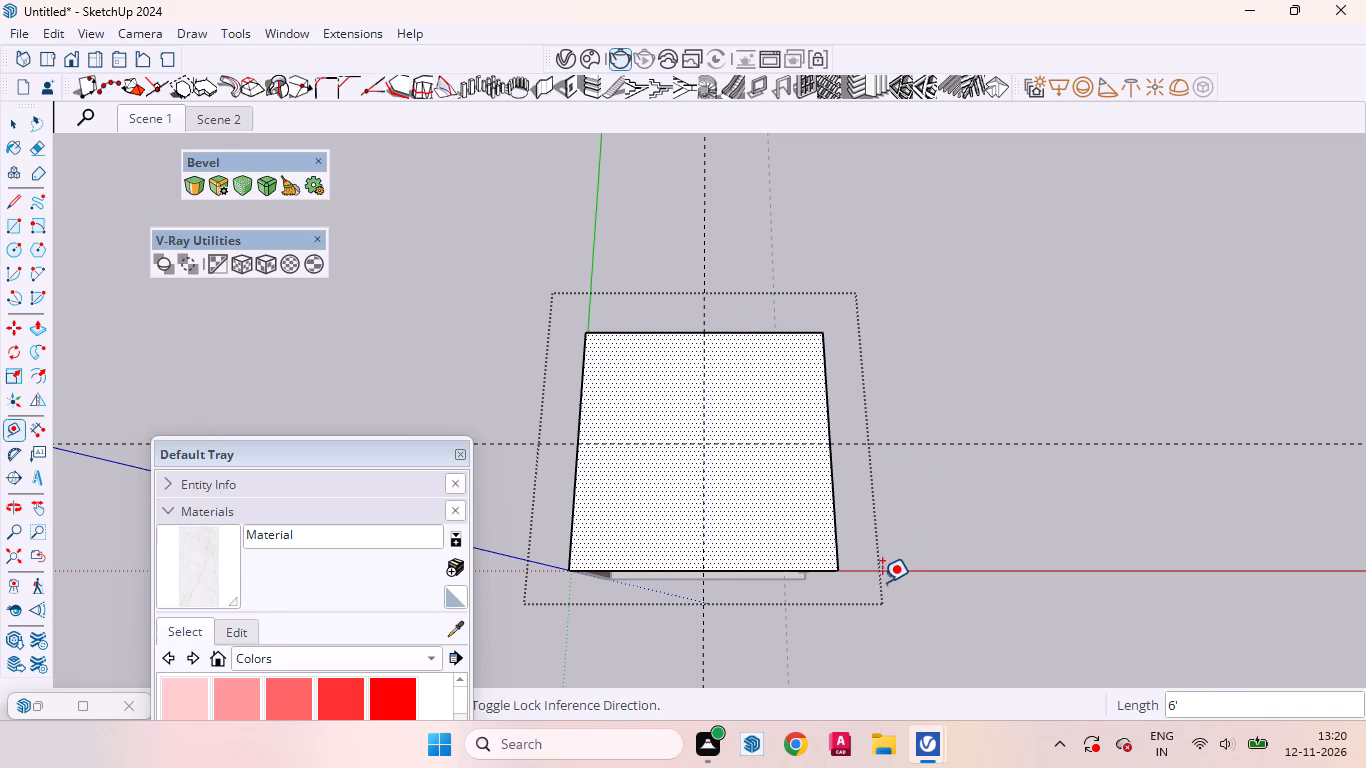
key(space)
Draw a 100-sided circle of 6' radius on the roof's top face, centred on the guide intersection.
key(c)
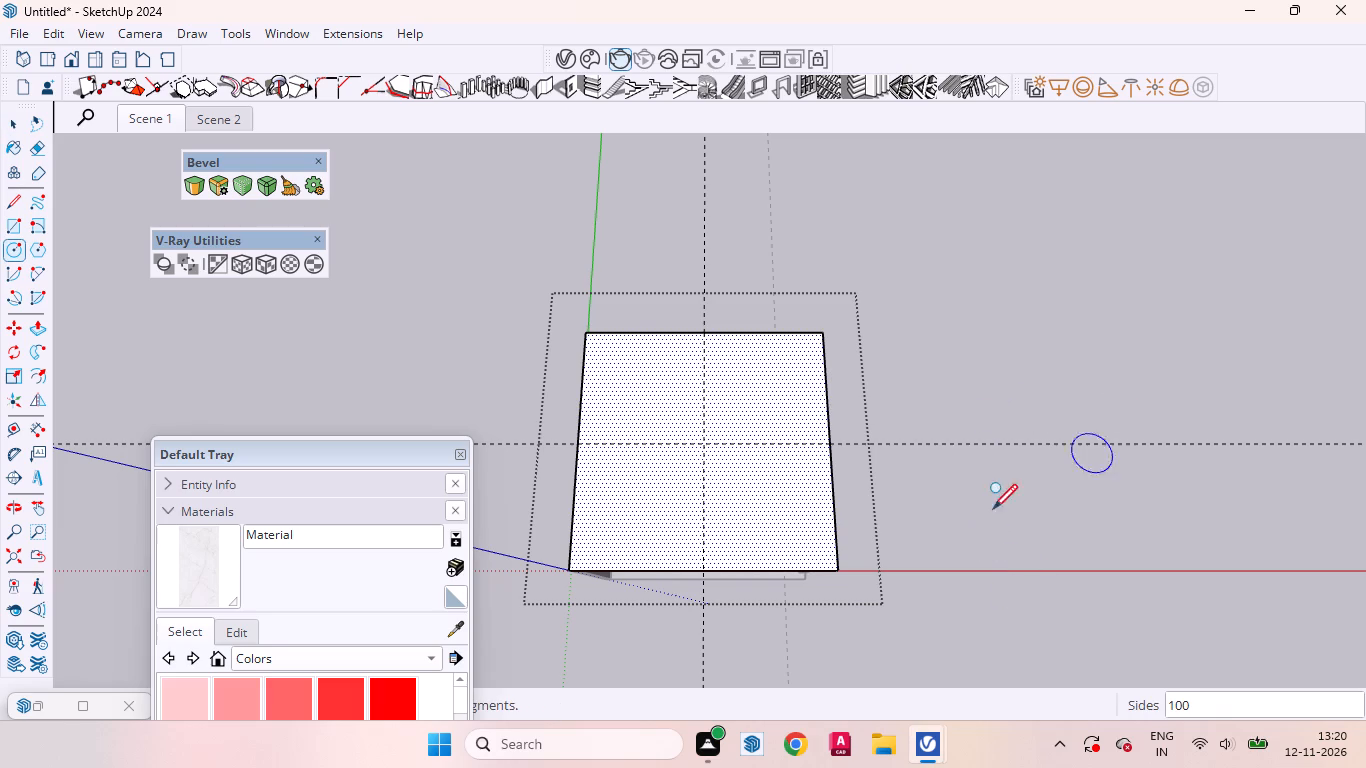
key(1)
text(00)
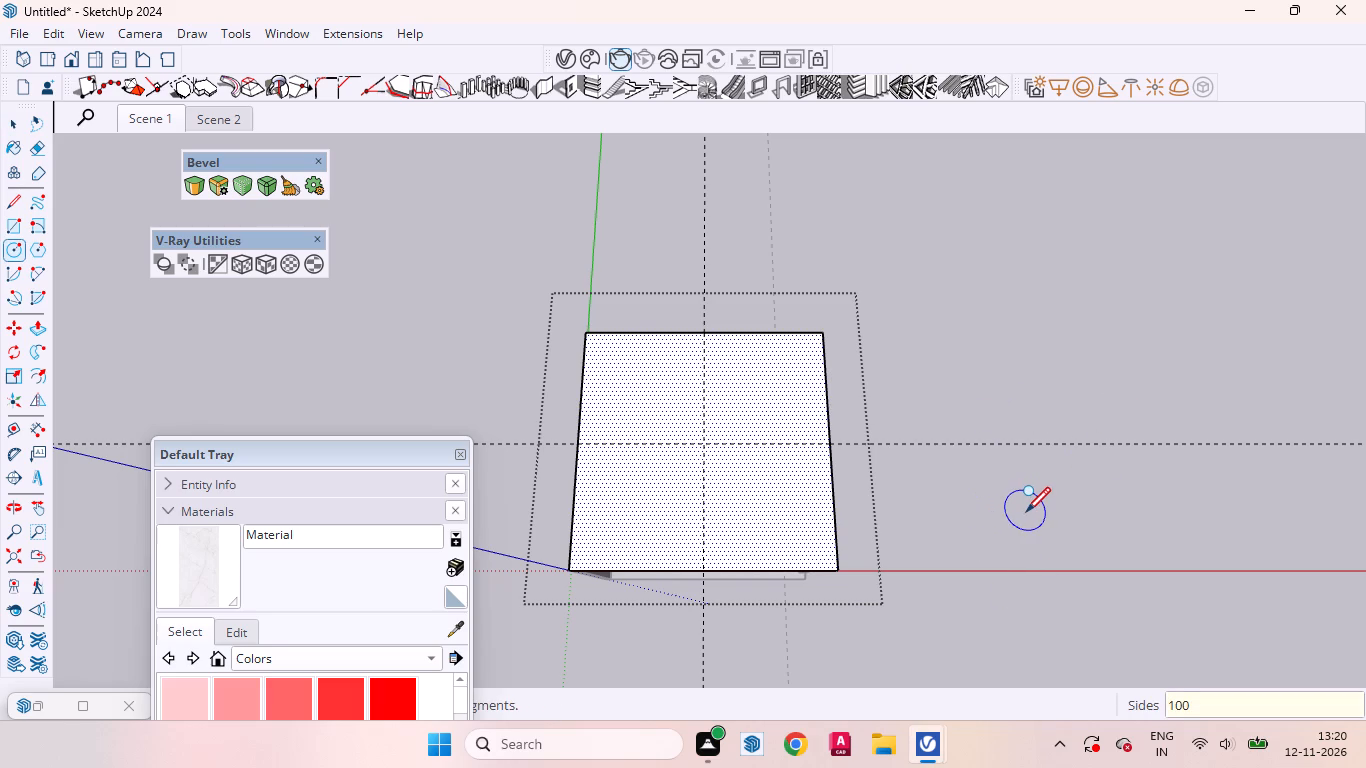
key(Return)
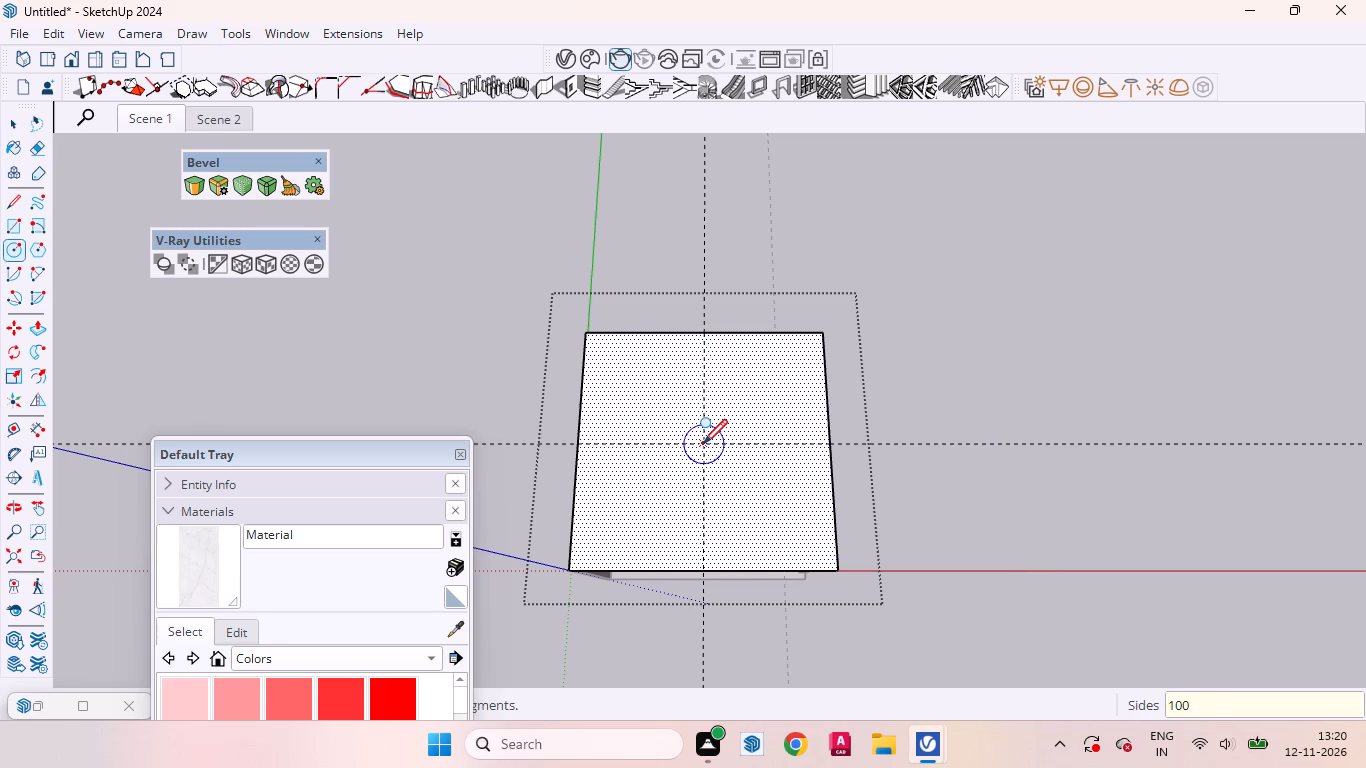
click(703, 442)
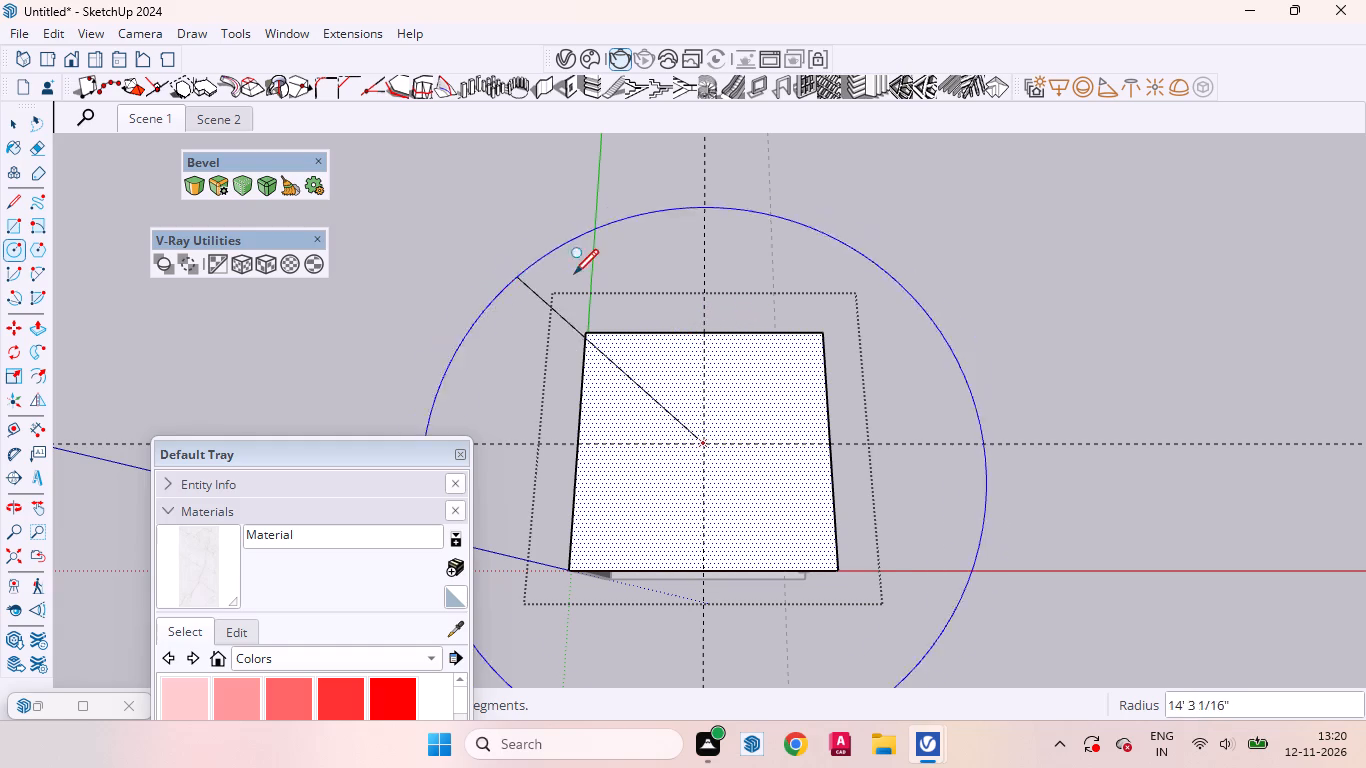
click(699, 330)
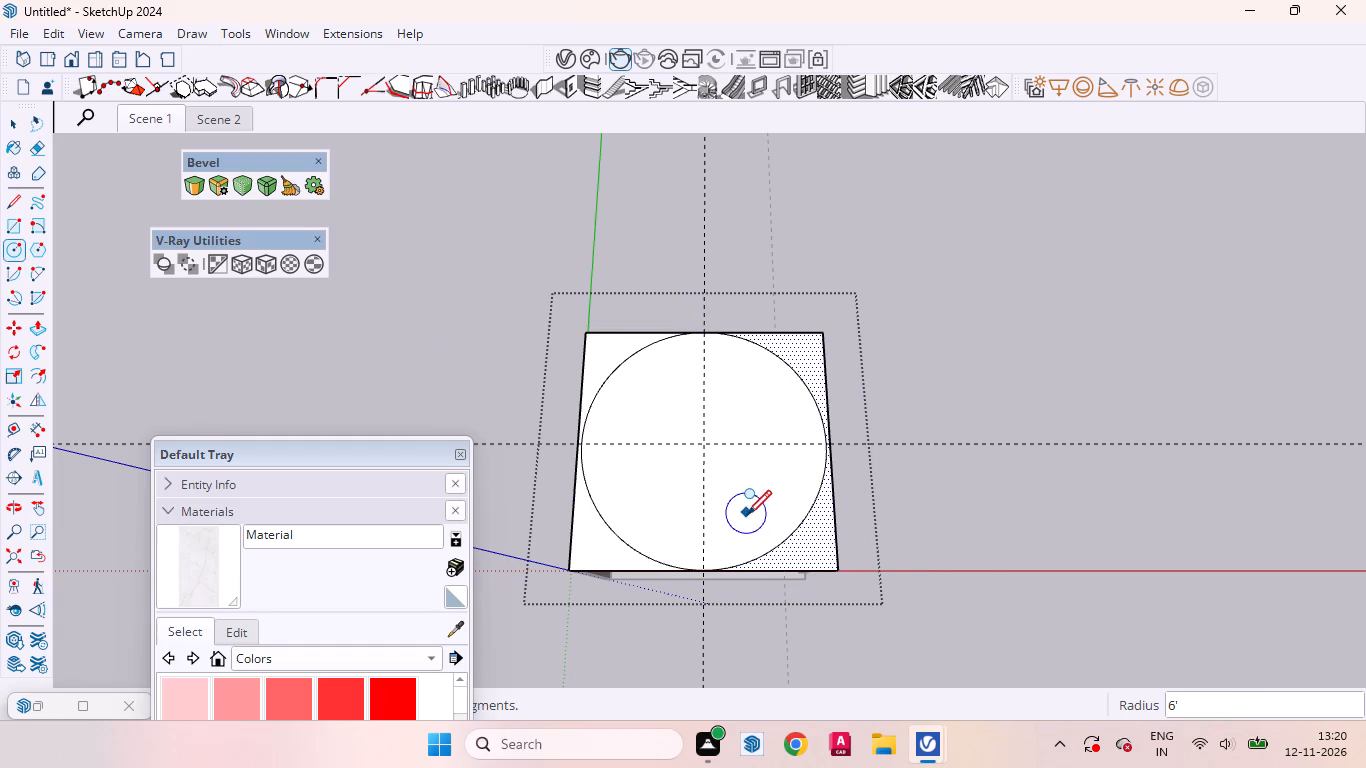
key(space)
Push/Pull both roof faces outside the circle upward by 12".
click(757, 497)
click(594, 534)
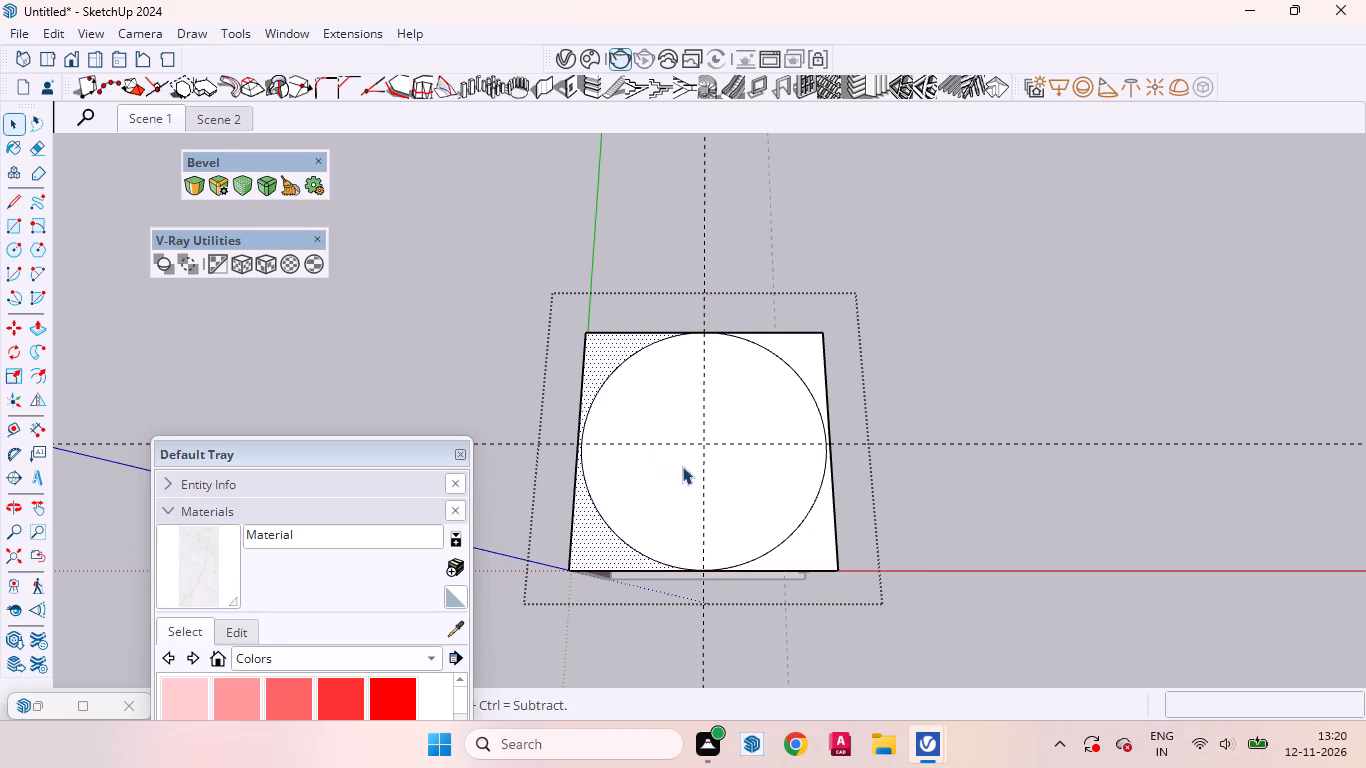
scroll(696, 472, up, 3)
middle_click(720, 454)
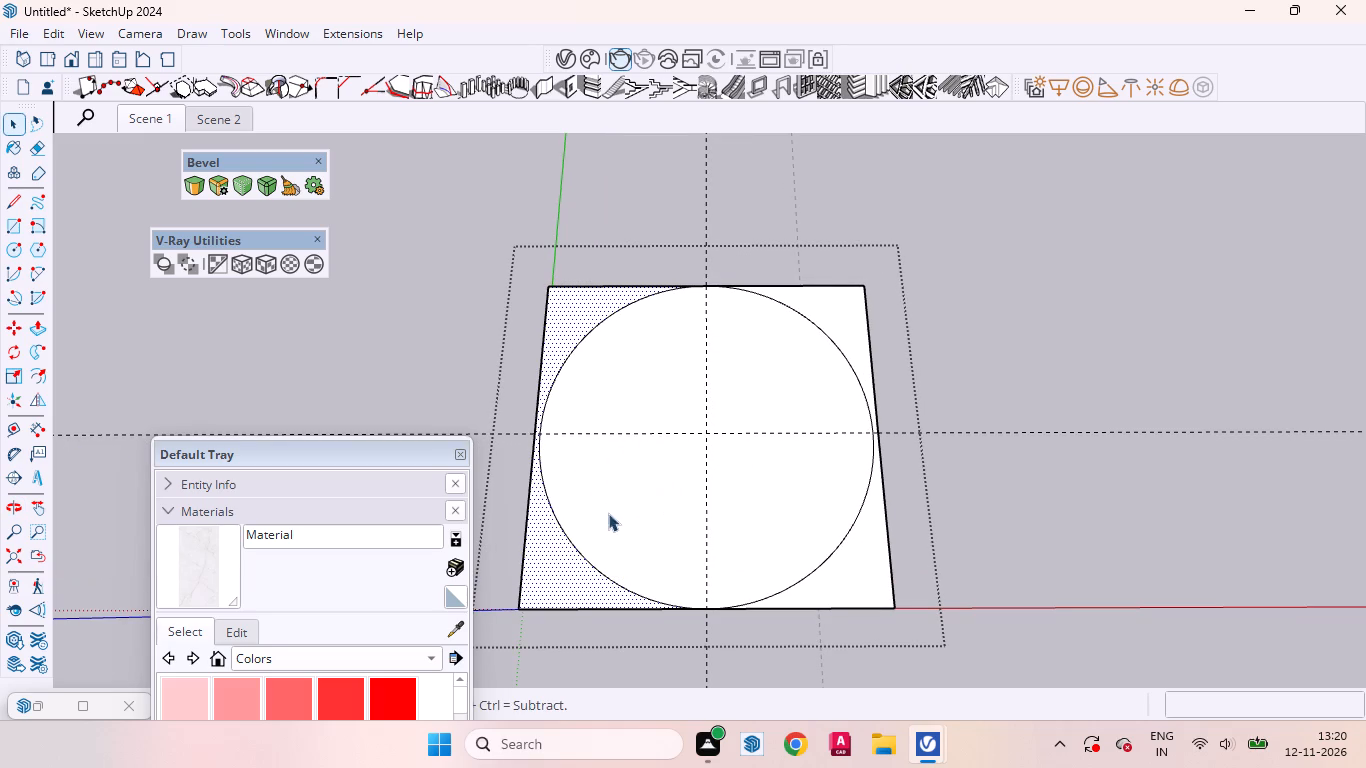
click(731, 514)
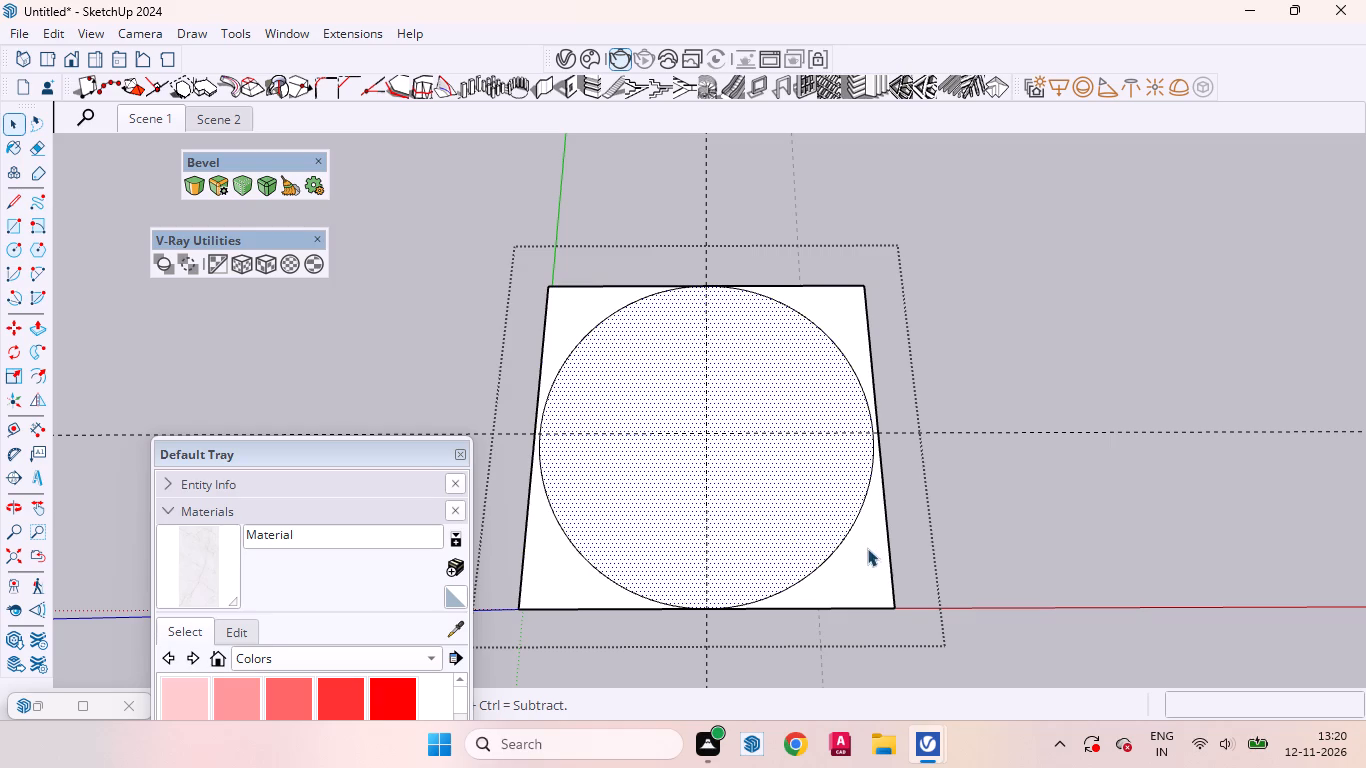
click(869, 557)
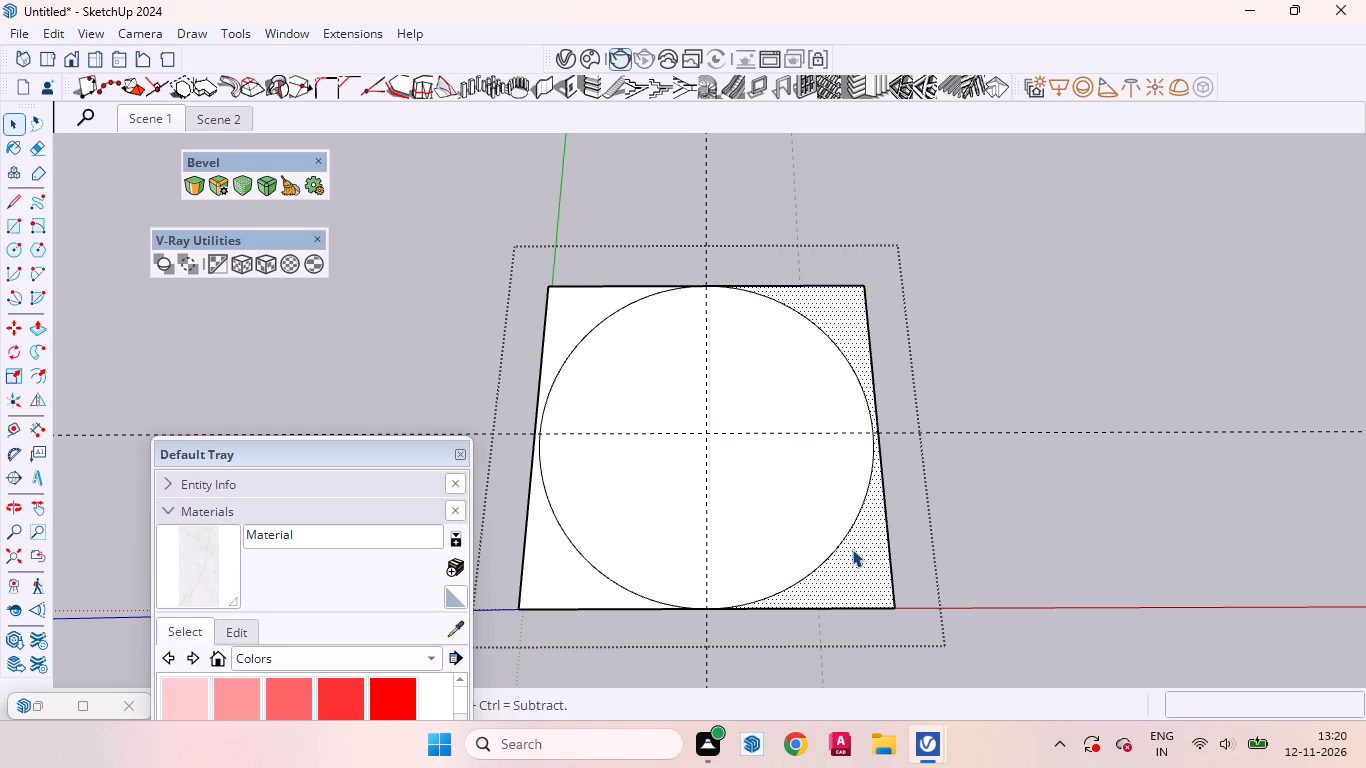
key(p)
click(858, 555)
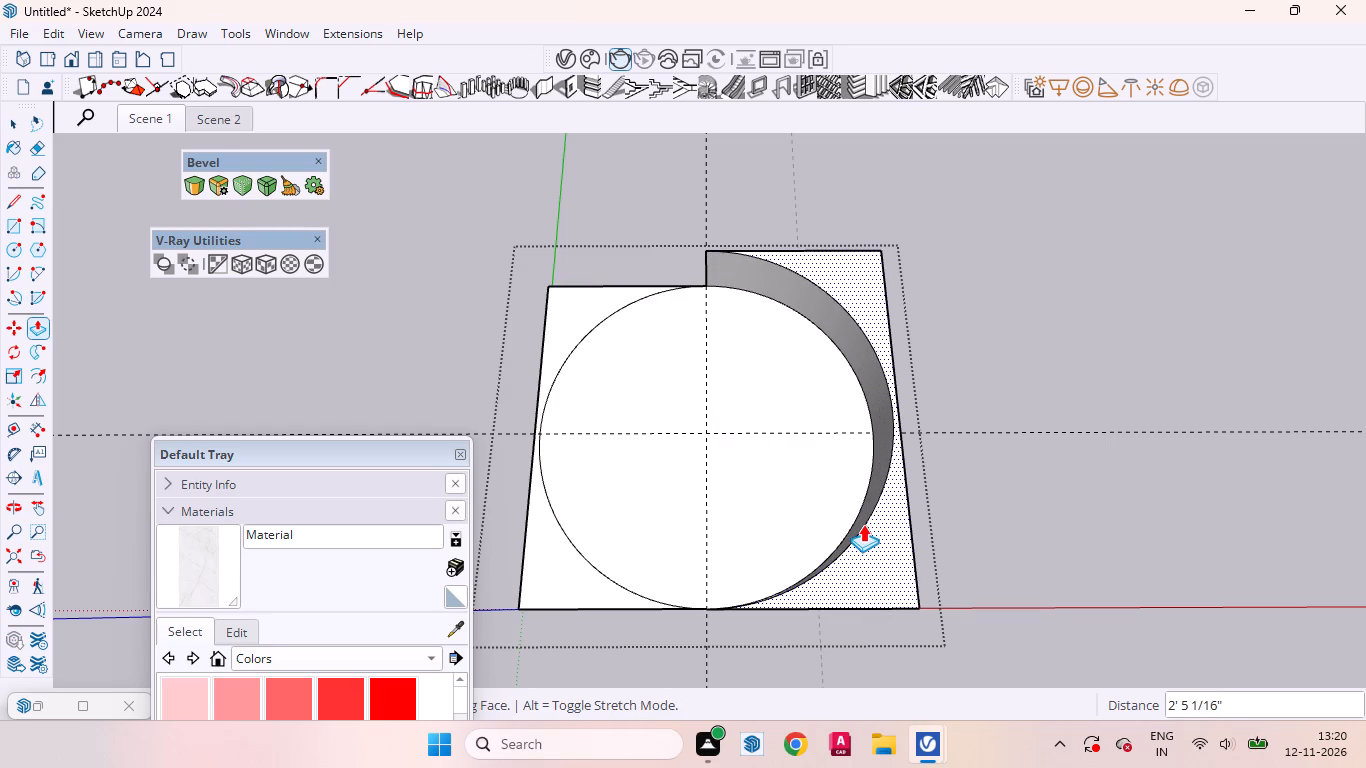
text(12)
key(Return)
double_click(562, 566)
key(space)
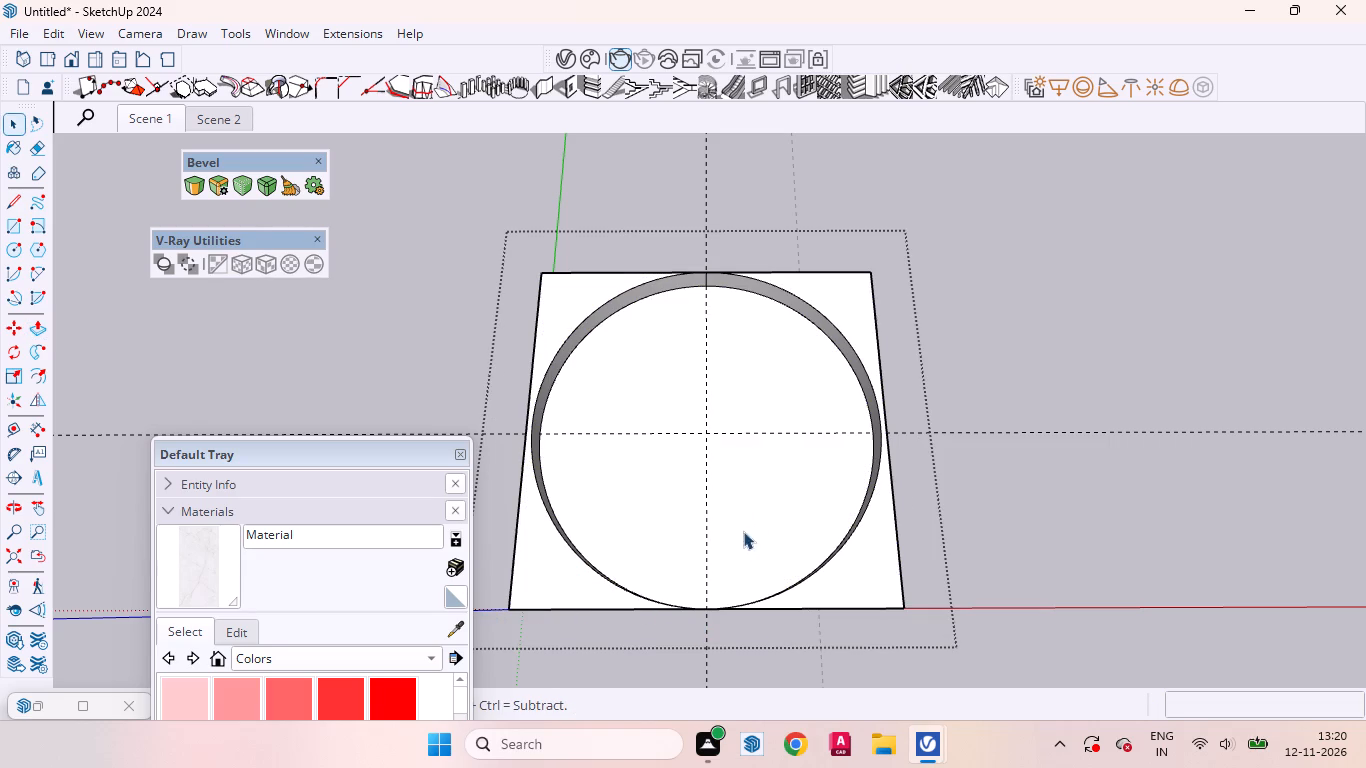
Examine the circular recess in the roof from several angles, including its curved inner wall and front edge.
scroll(739, 515, down, 2)
middle_drag(678, 534, 880, 203)
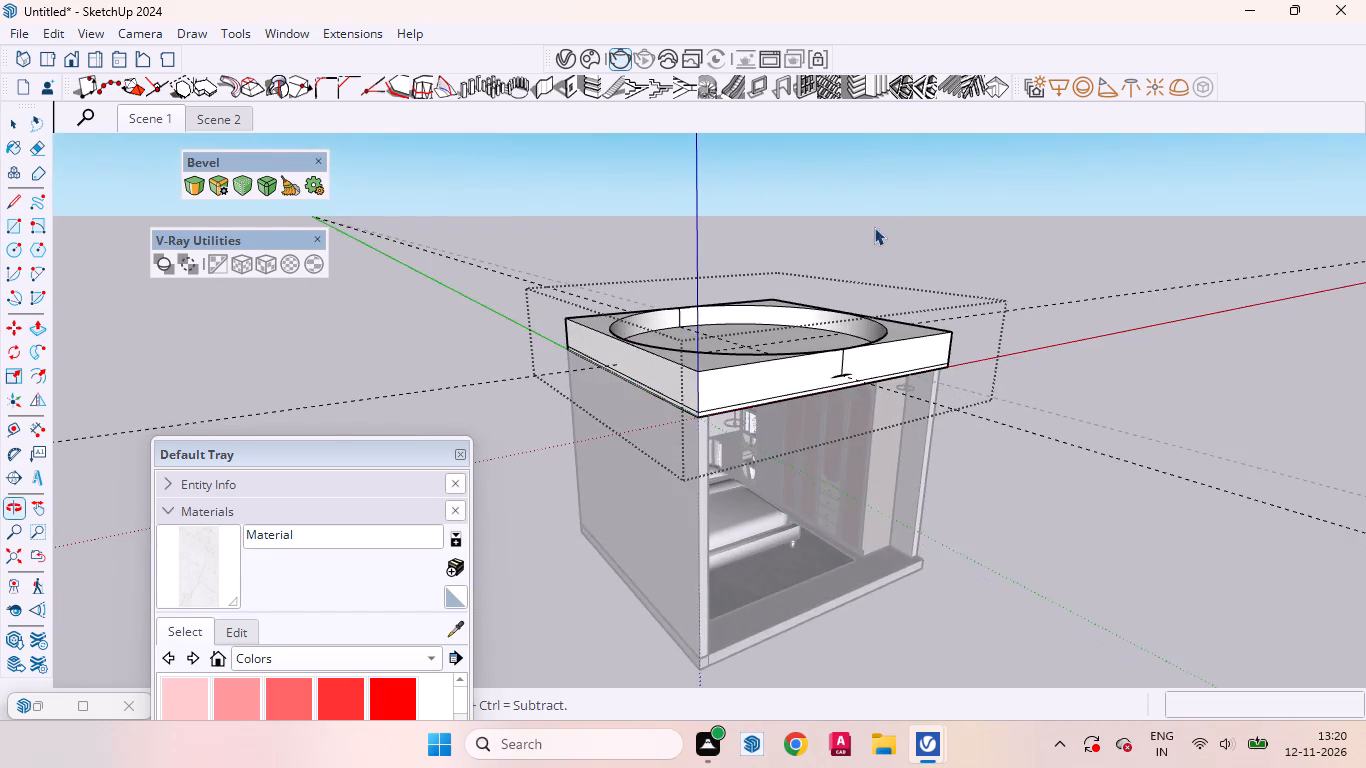
scroll(874, 338, up, 6)
middle_drag(869, 361, 643, 484)
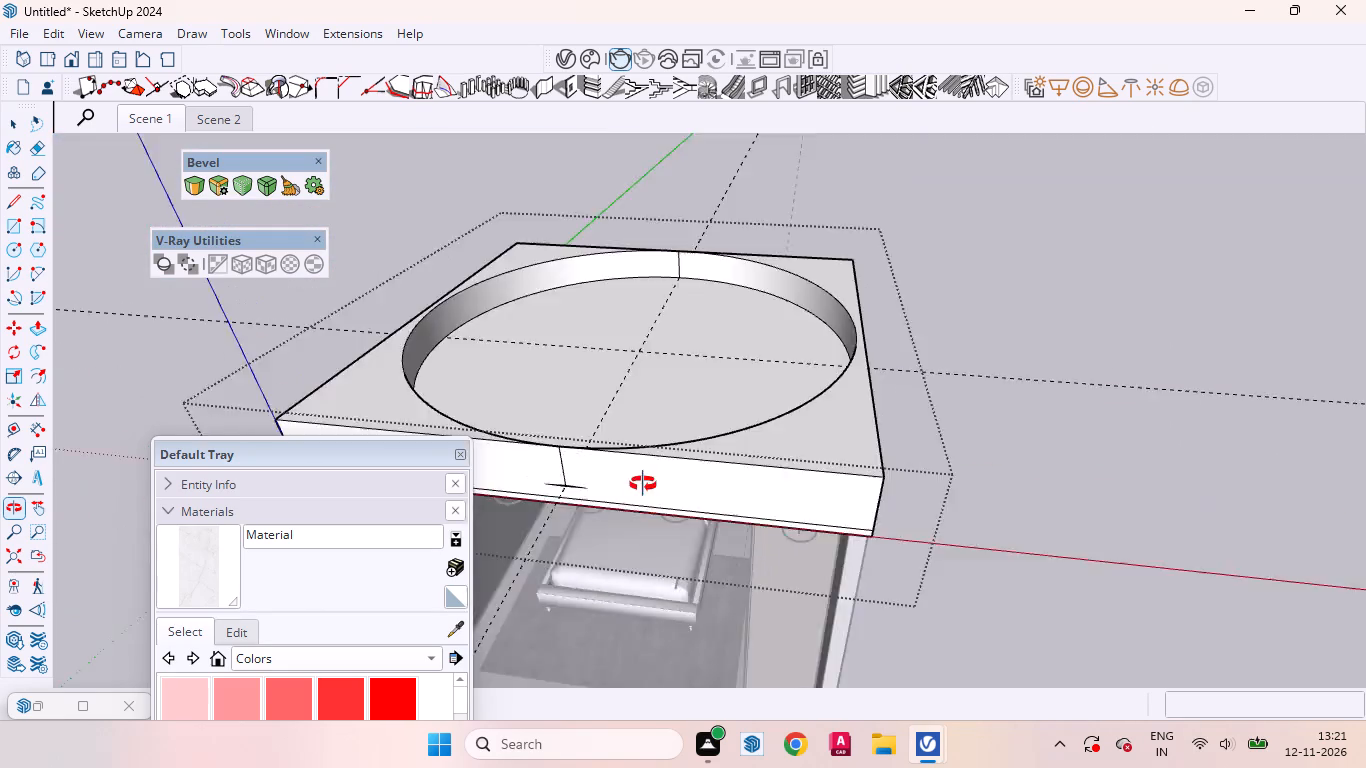
middle_drag(643, 484, 743, 651)
scroll(802, 373, down, 7)
middle_drag(749, 435, 578, 399)
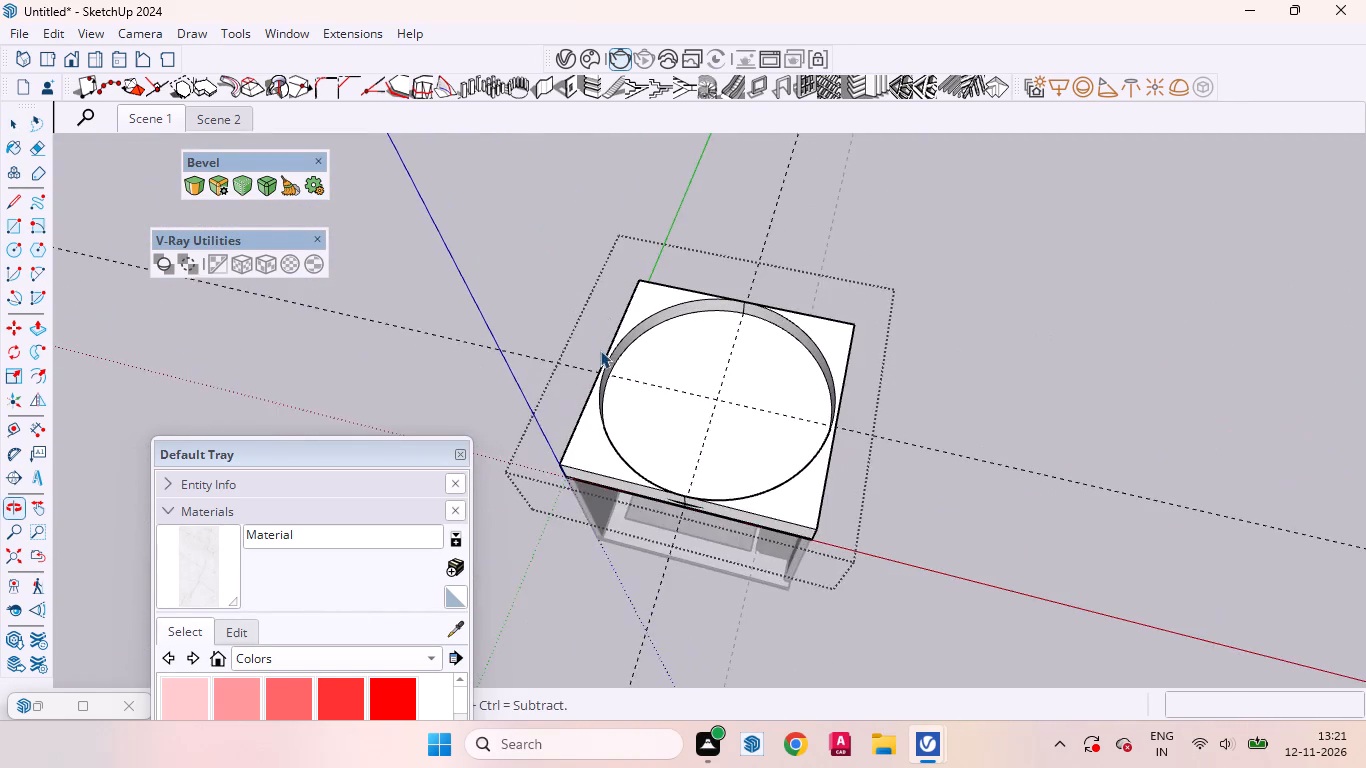
scroll(609, 302, up, 3)
click(670, 290)
scroll(677, 314, up, 3)
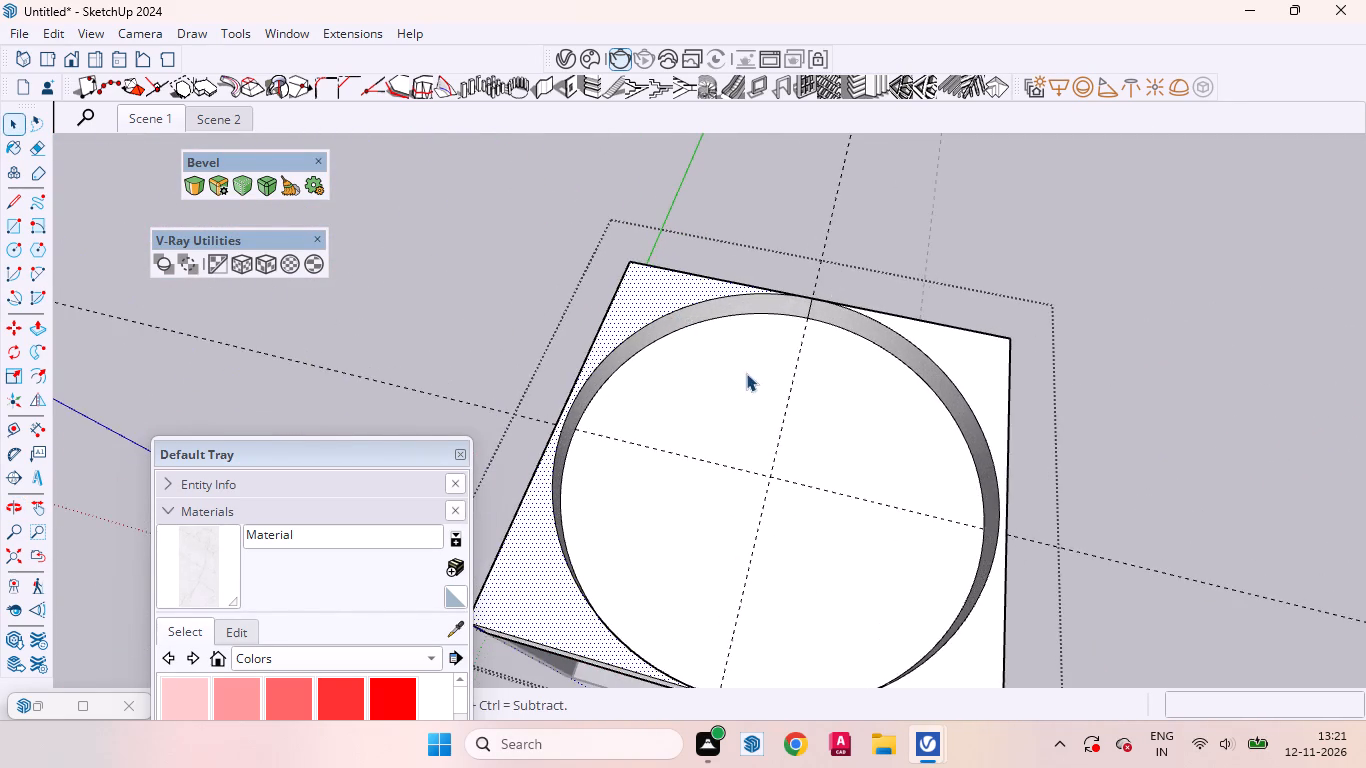
middle_drag(721, 374, 696, 194)
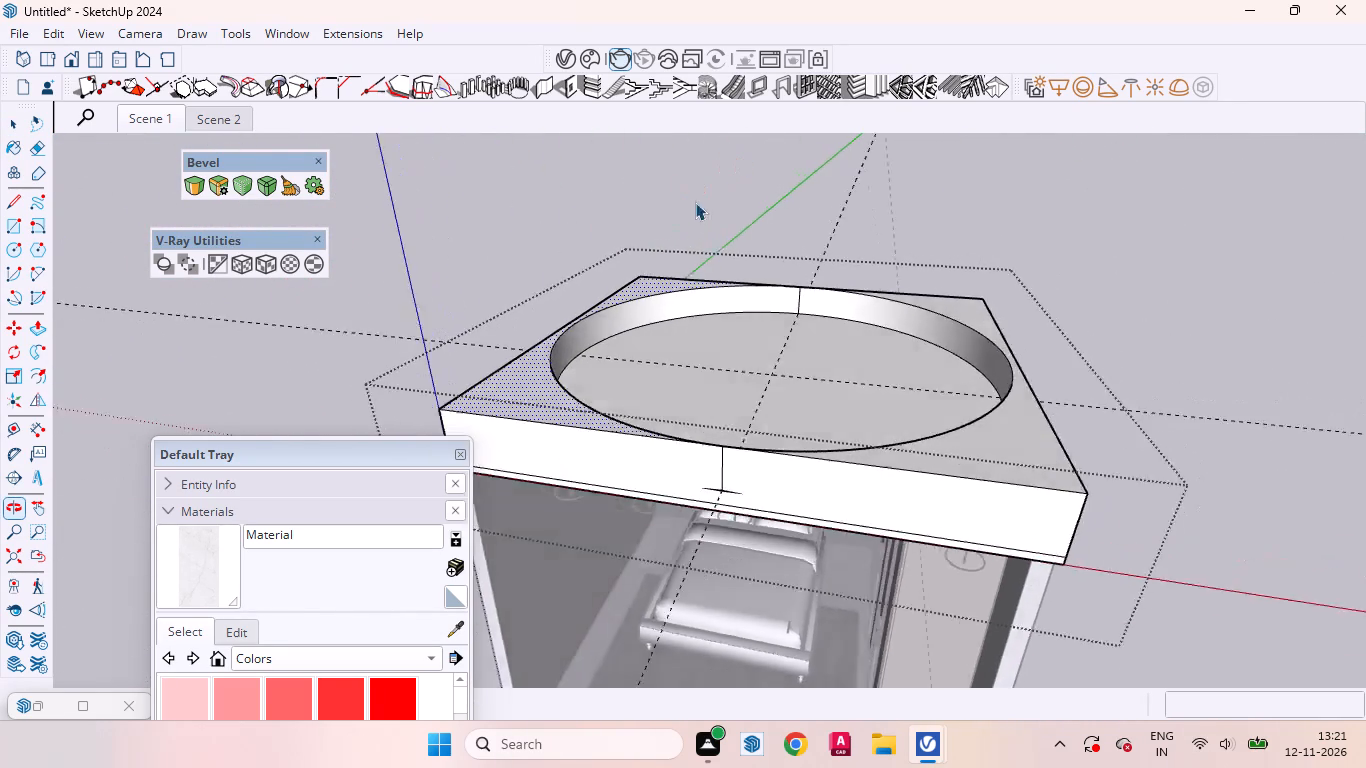
scroll(709, 309, up, 3)
scroll(606, 319, up, 3)
click(606, 319)
scroll(708, 313, down, 5)
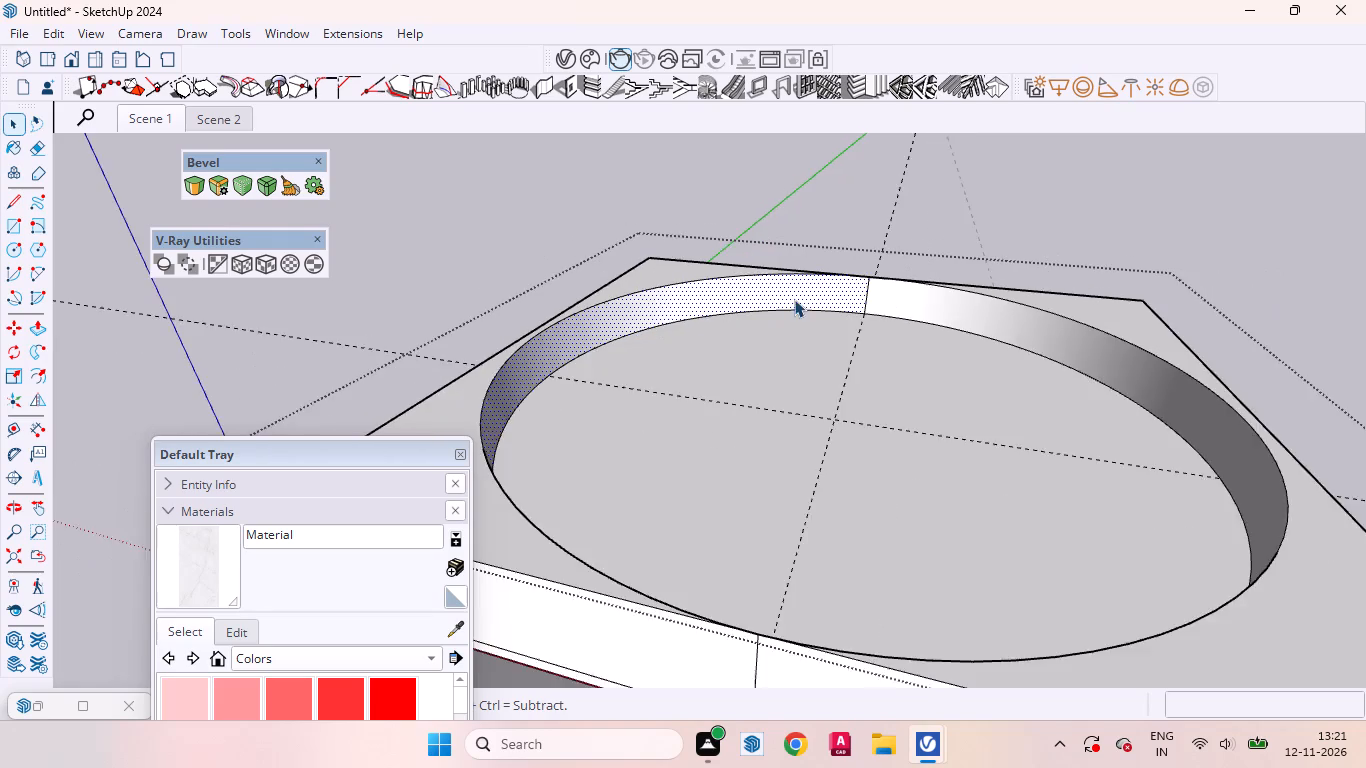
scroll(794, 299, down, 7)
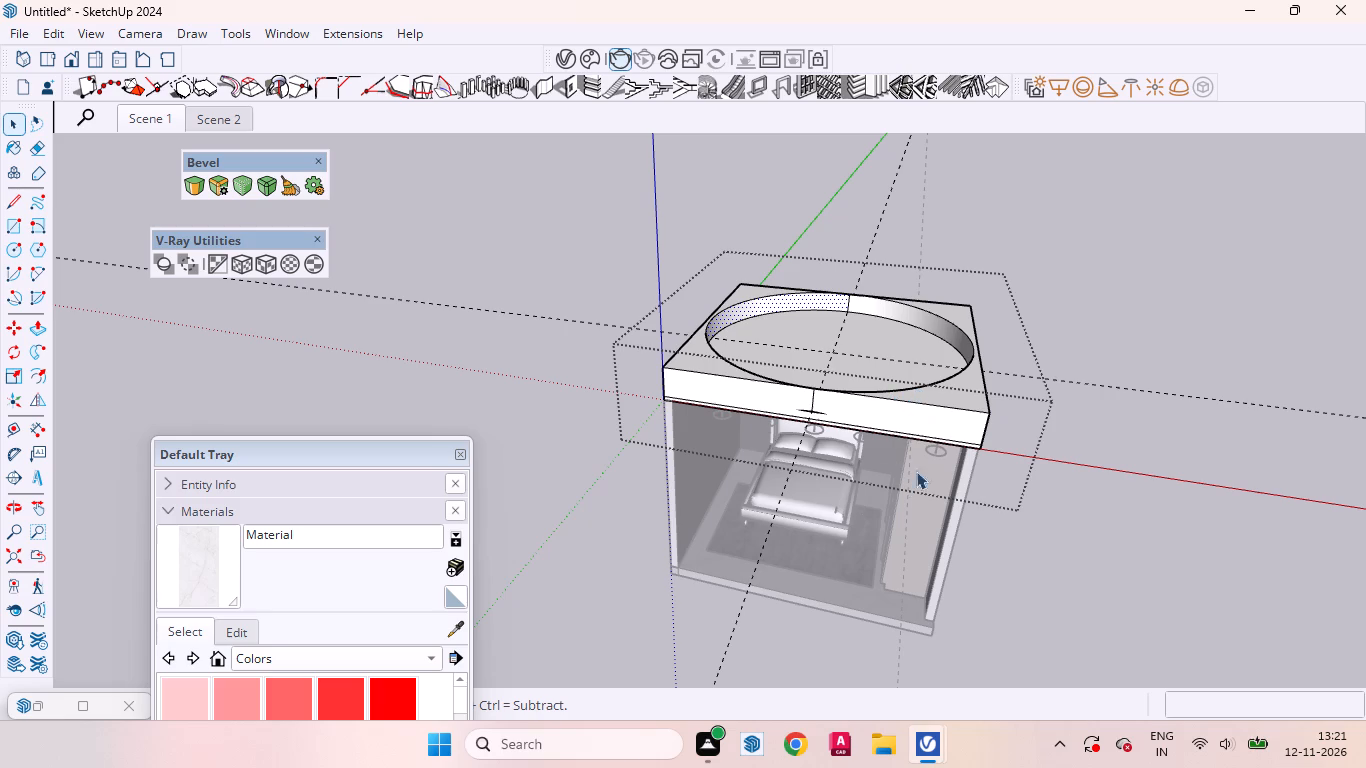
scroll(804, 389, up, 7)
middle_drag(990, 430, 1279, 545)
scroll(639, 325, up, 2)
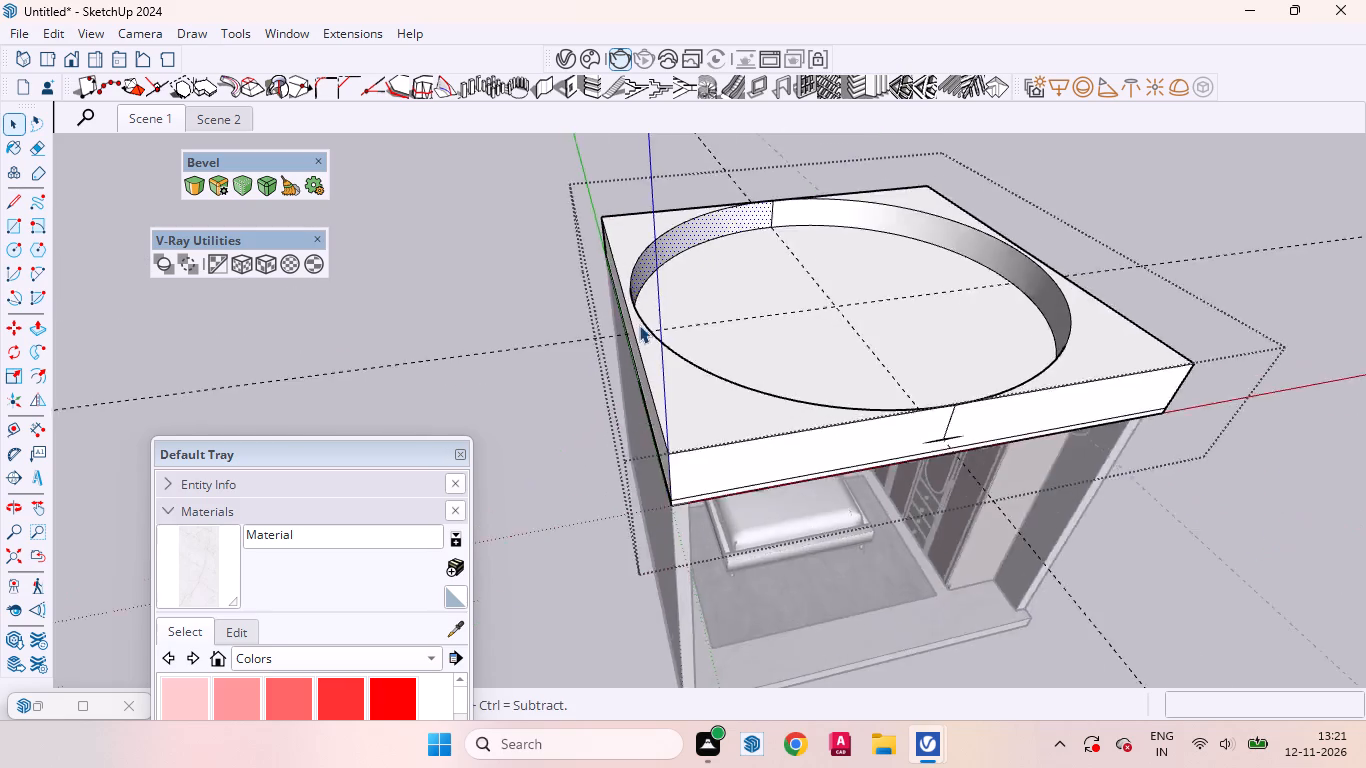
scroll(639, 325, up, 9)
scroll(392, 356, down, 12)
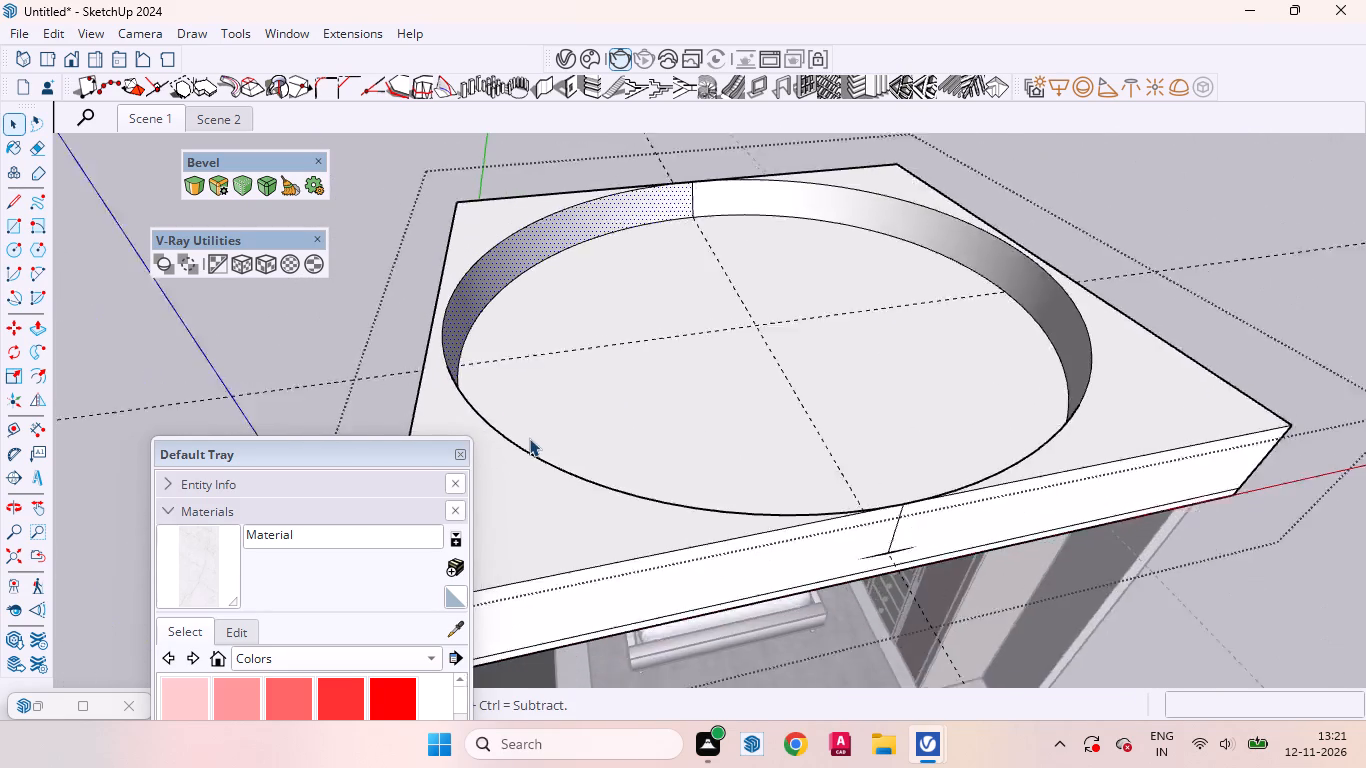
scroll(529, 438, down, 1)
middle_drag(765, 432, 572, 629)
scroll(796, 372, down, 7)
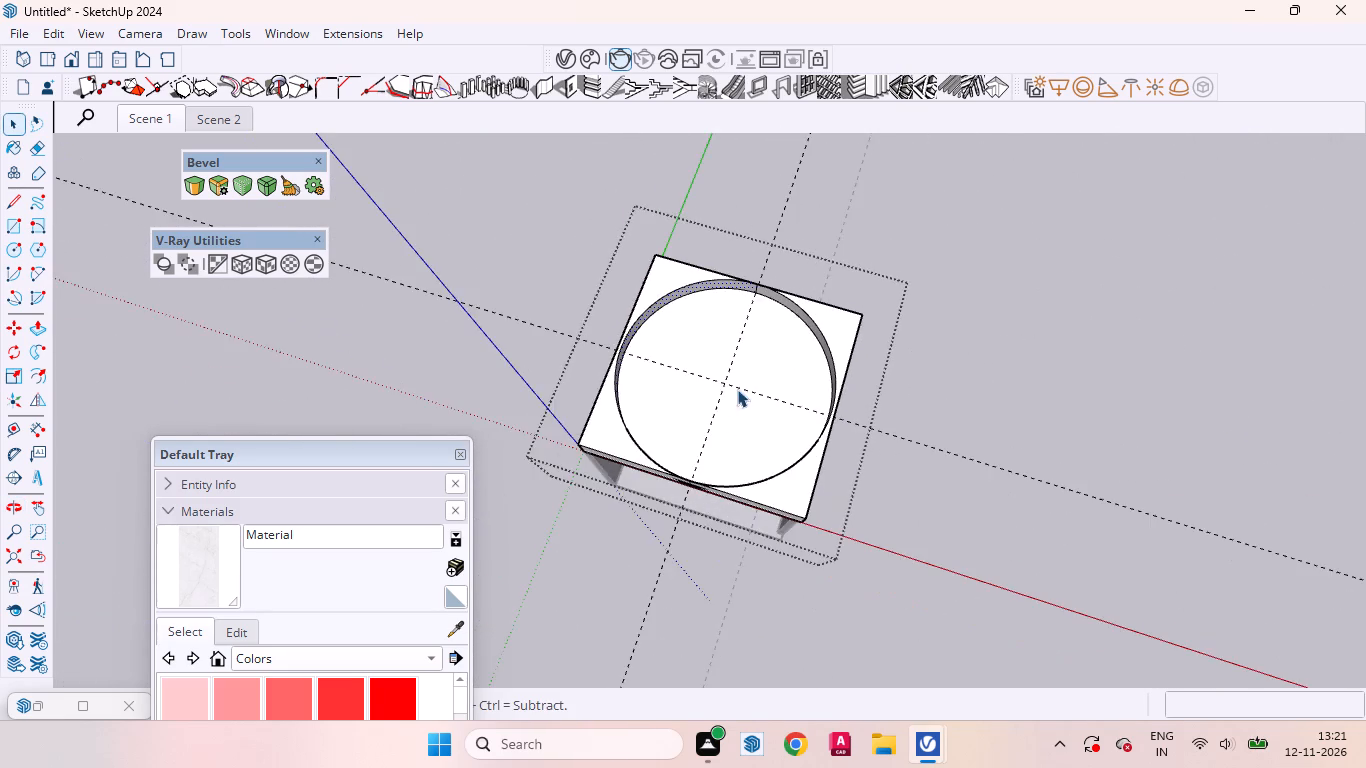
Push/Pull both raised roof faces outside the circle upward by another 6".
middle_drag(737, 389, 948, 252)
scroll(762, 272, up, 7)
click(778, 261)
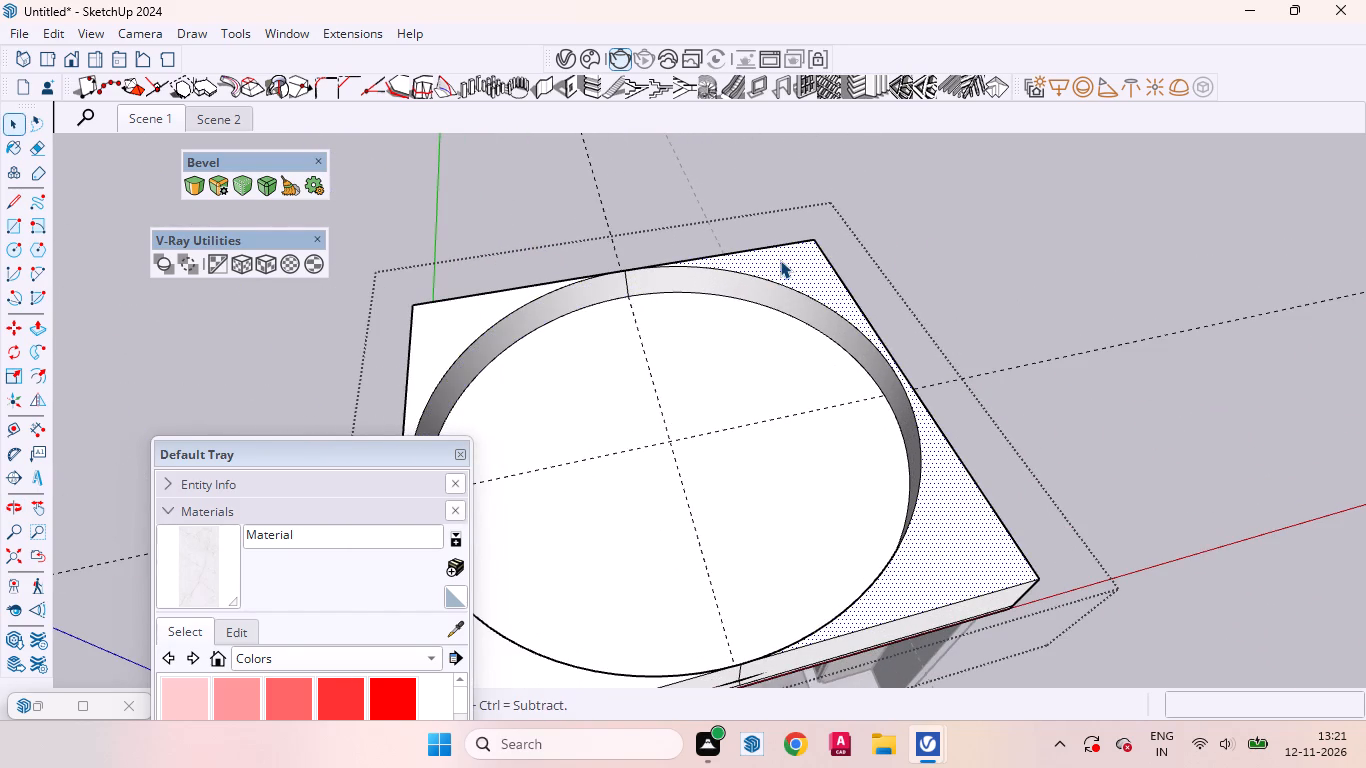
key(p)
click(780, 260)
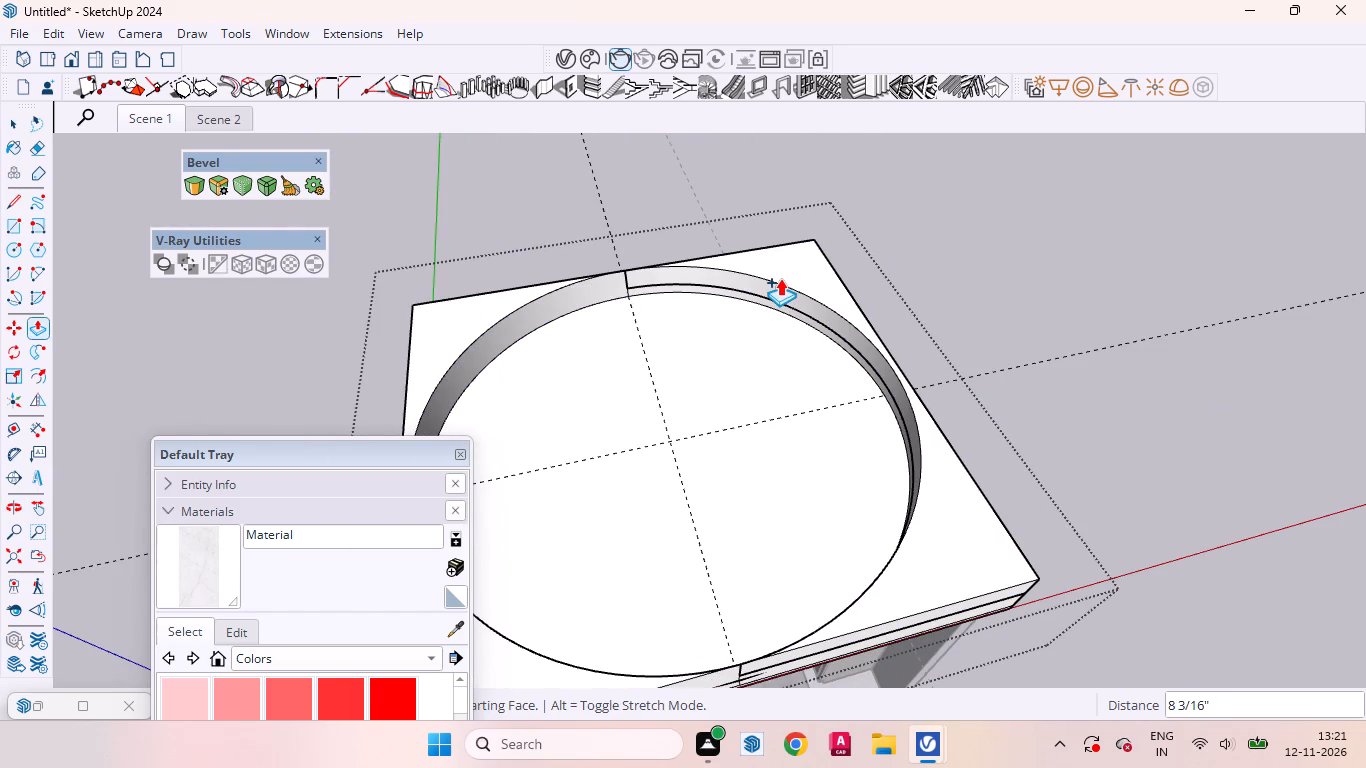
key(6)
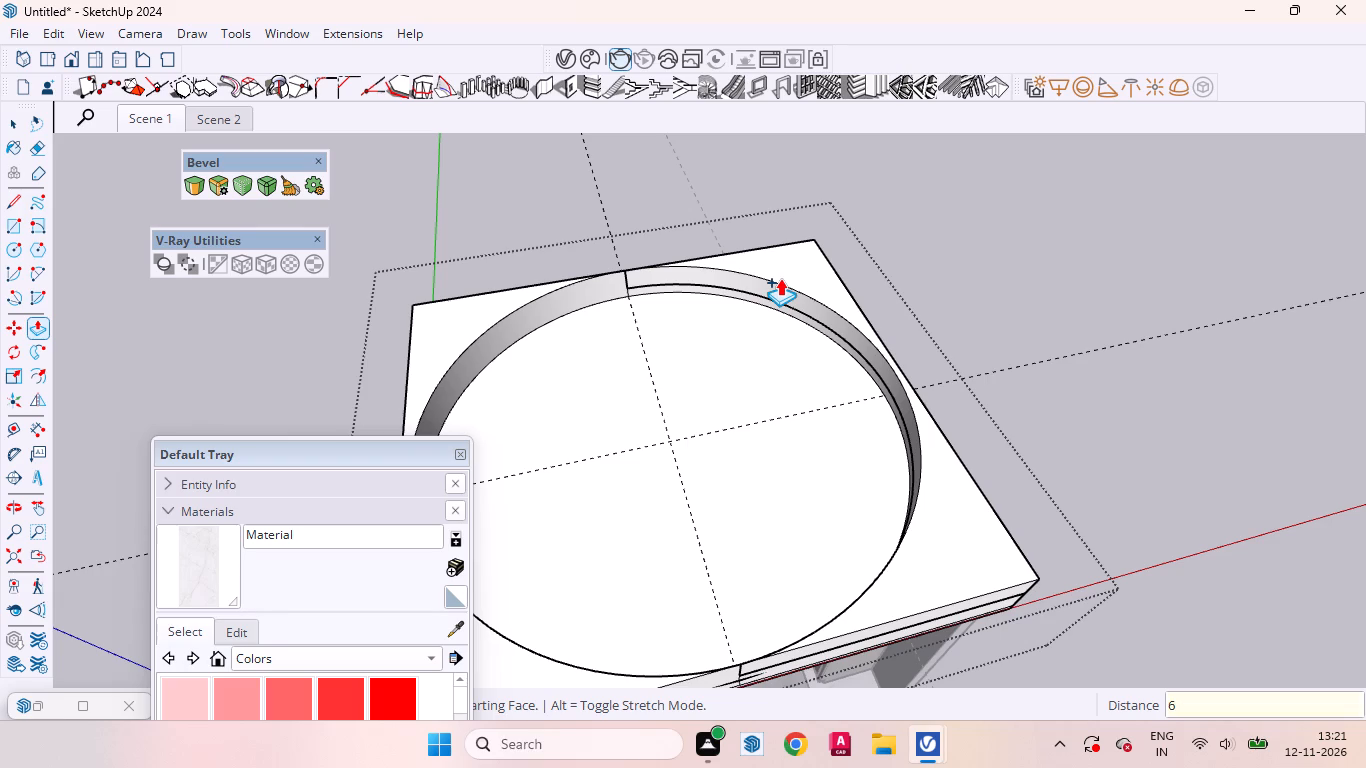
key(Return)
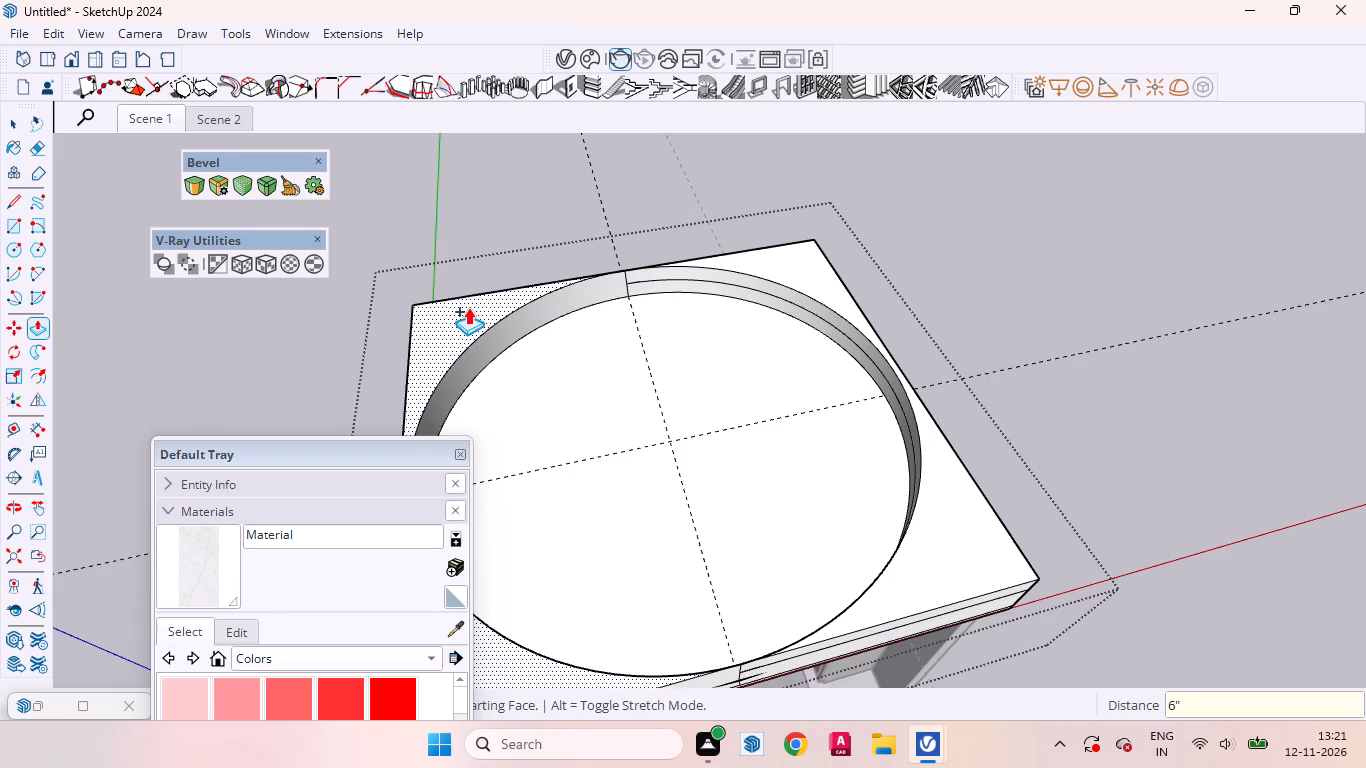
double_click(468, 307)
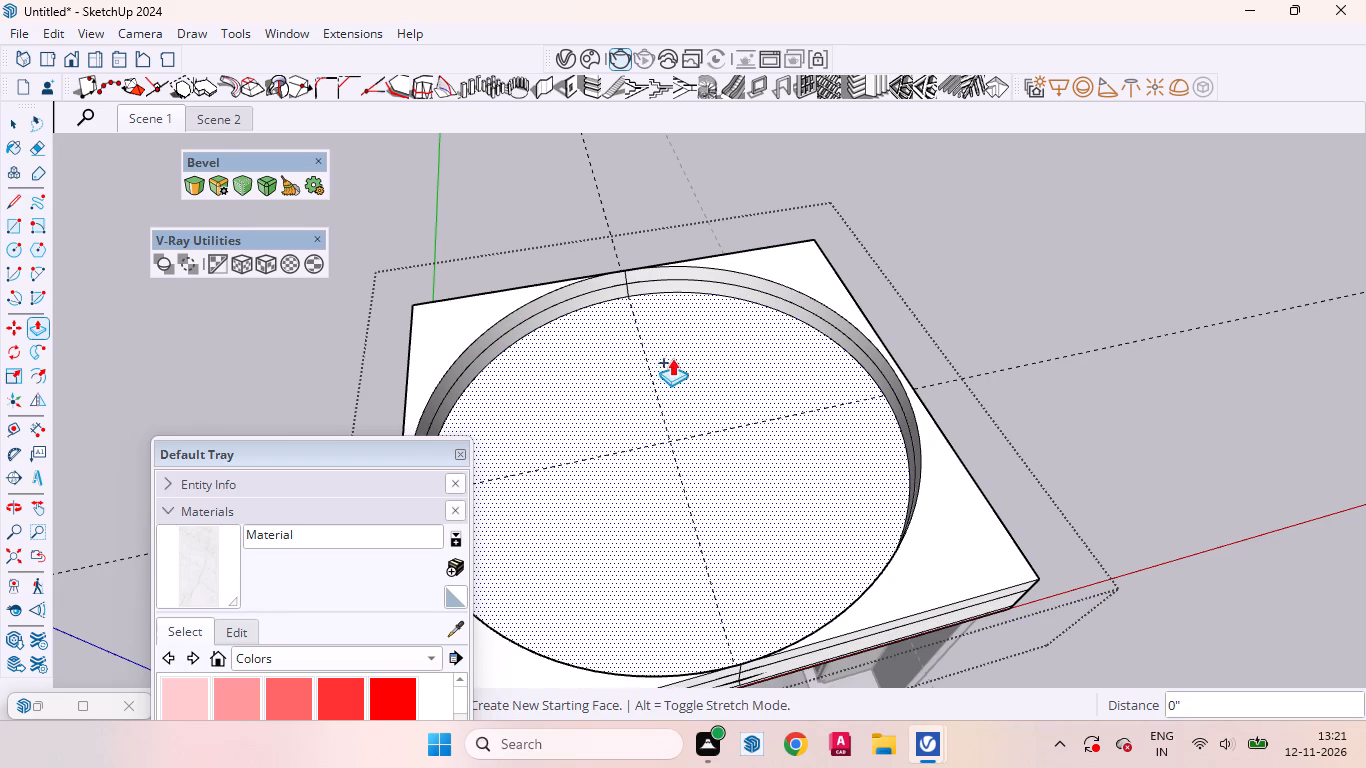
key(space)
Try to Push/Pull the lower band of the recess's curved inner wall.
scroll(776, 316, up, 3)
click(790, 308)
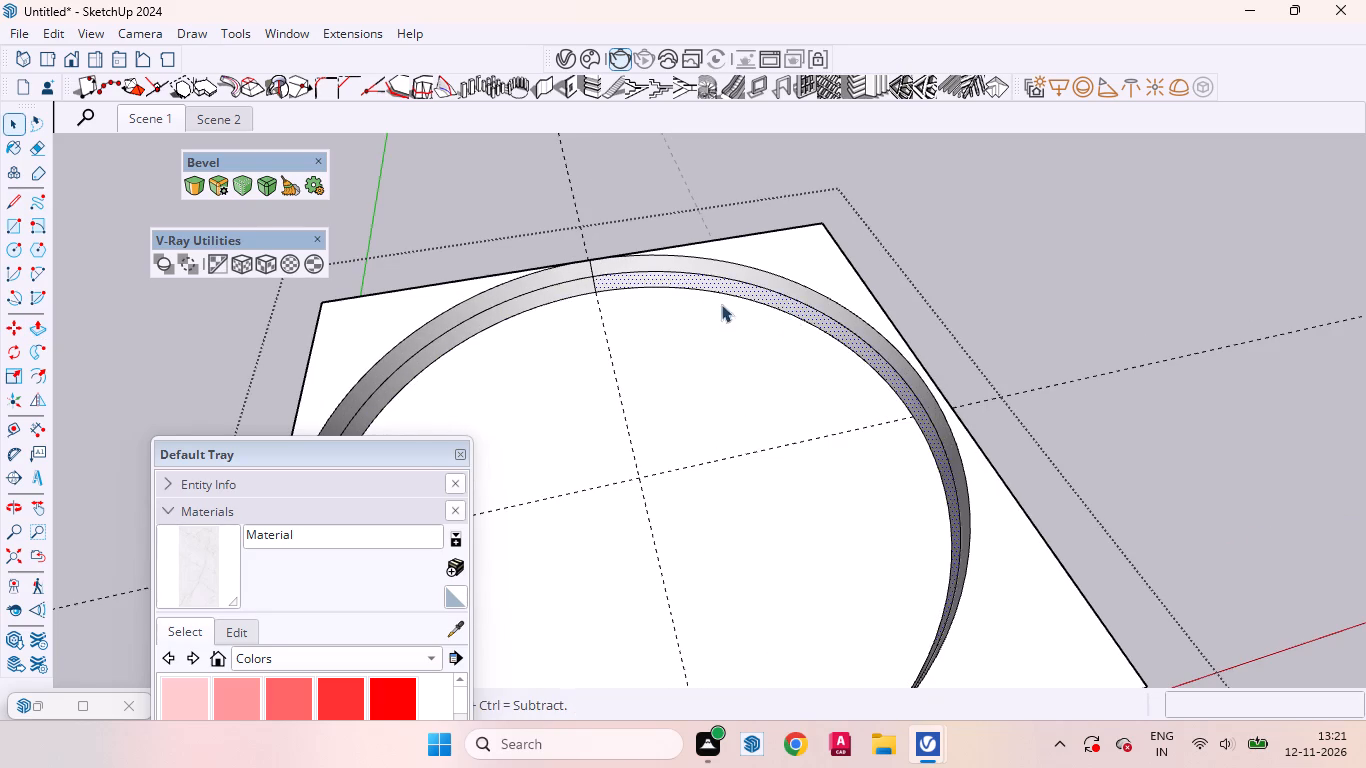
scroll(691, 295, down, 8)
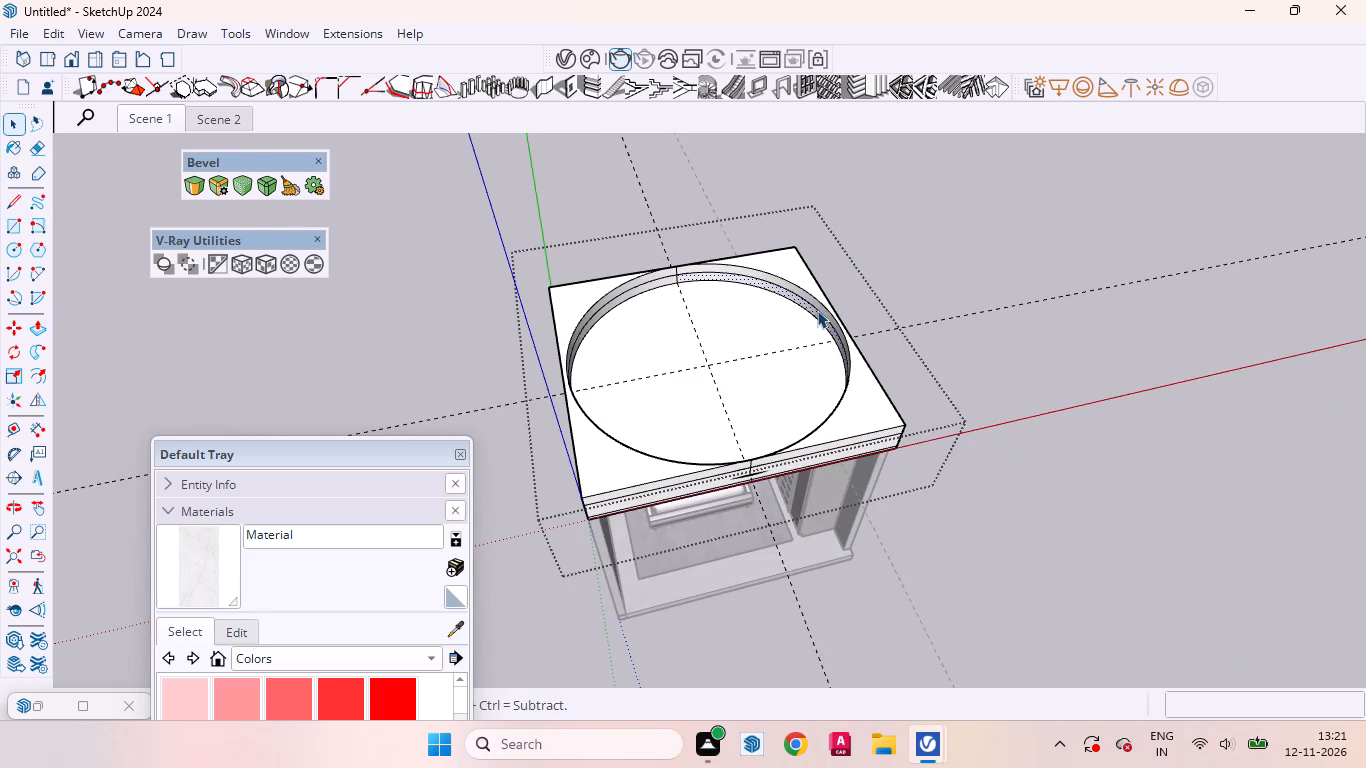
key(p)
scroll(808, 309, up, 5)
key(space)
Undo the Push/Pull extrusions around the recess and the 6' radius circle, keeping the crossing guide lines.
scroll(922, 297, down, 5)
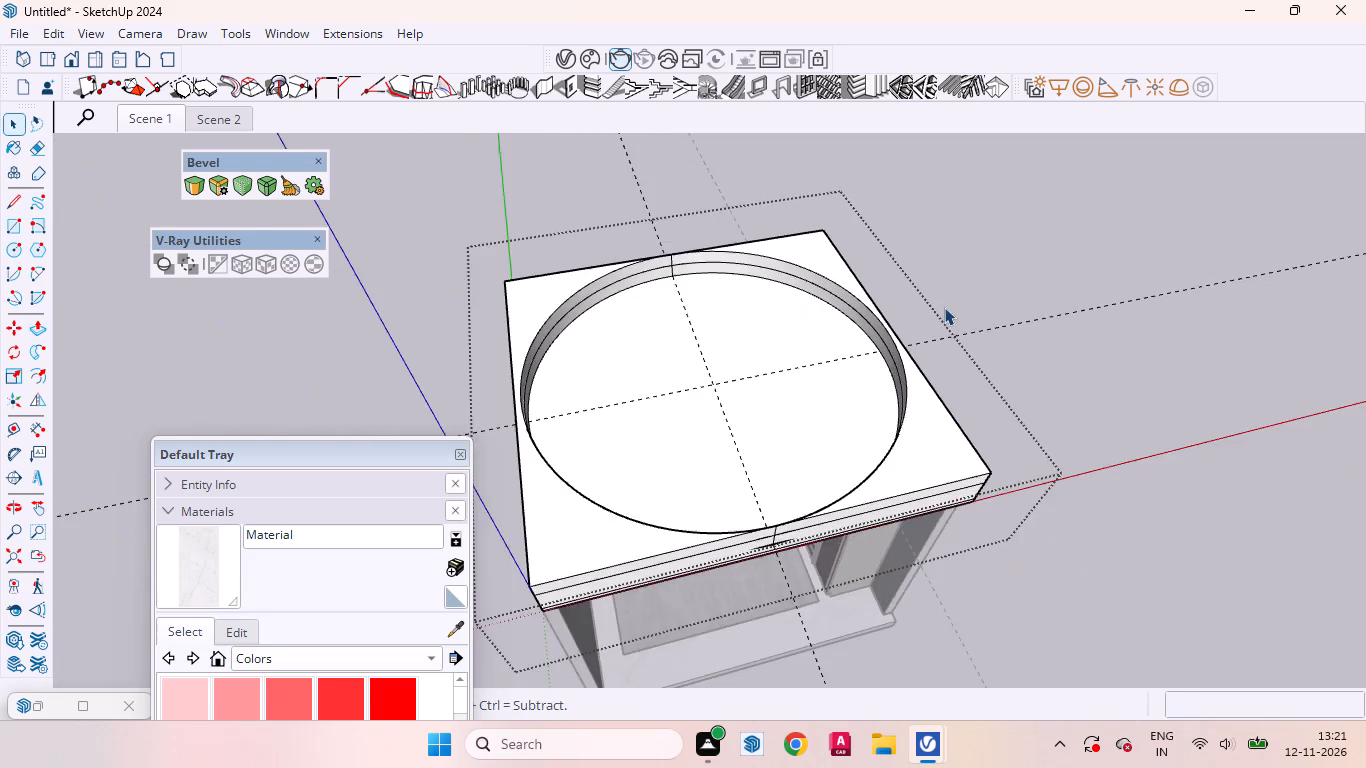
scroll(944, 307, down, 3)
middle_drag(952, 368, 1335, 362)
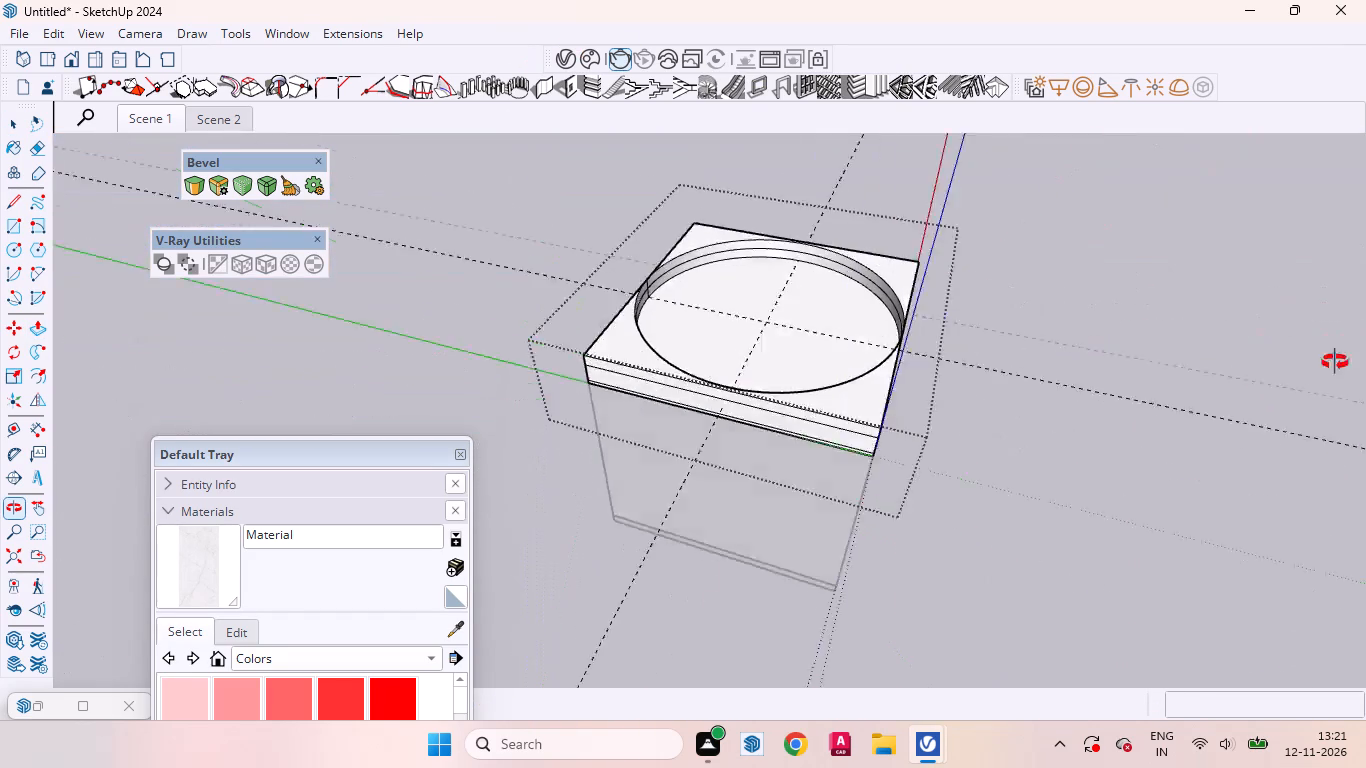
middle_drag(1335, 362, 609, 551)
scroll(775, 286, down, 7)
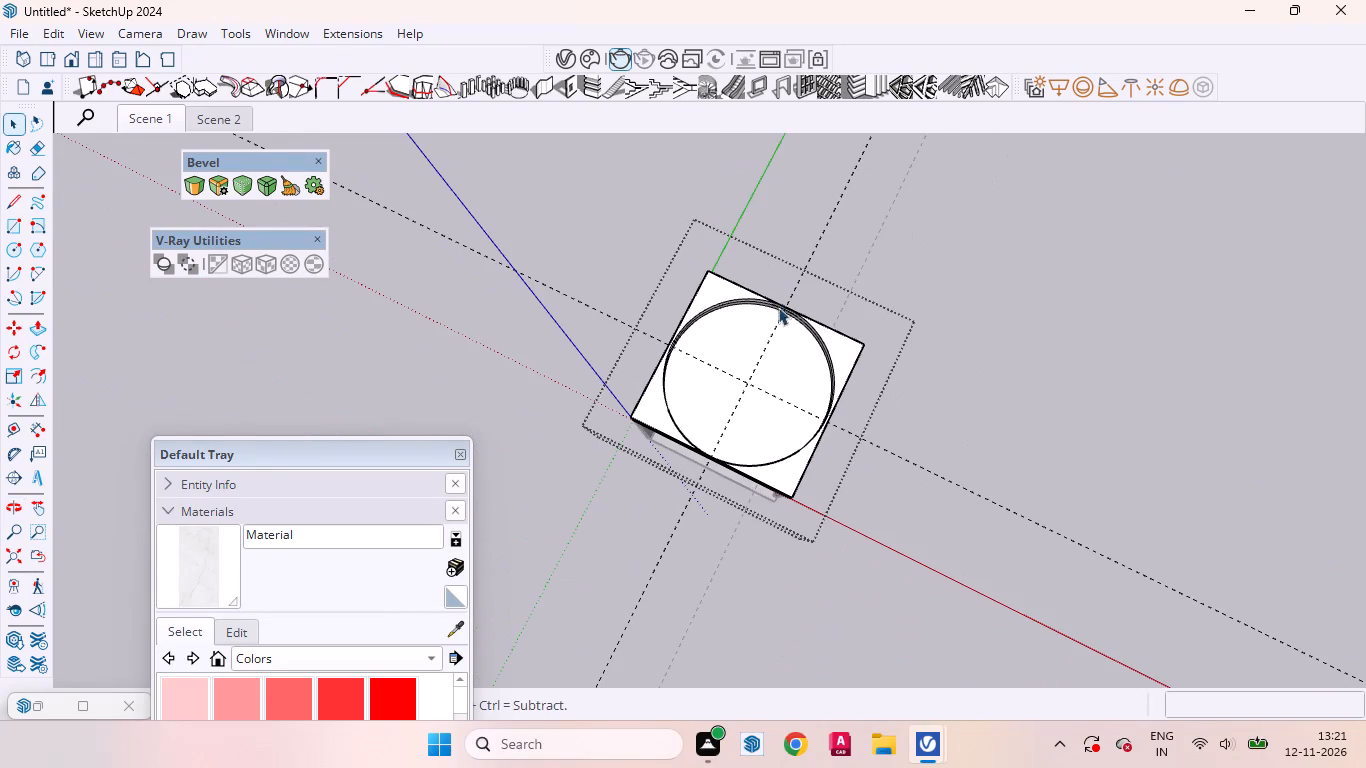
key(ctrl+z)
key(ctrl+z)
key(ctrl+z)
key(ctrl+z)
key(ctrl+z)
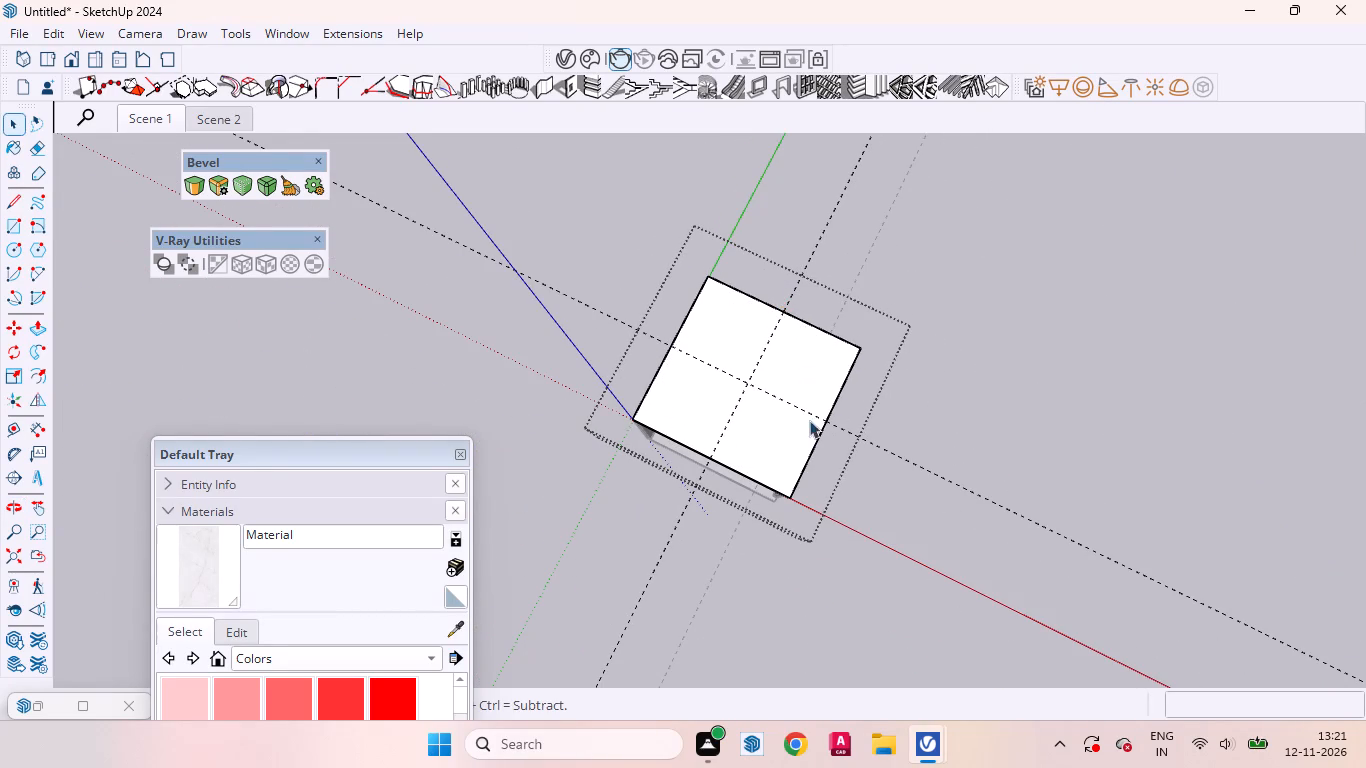
Draw a 100-sided circle of about 5' 4 1/4" radius on the roof's top face, centred on the guide intersection.
middle_drag(808, 421, 982, 368)
key(c)
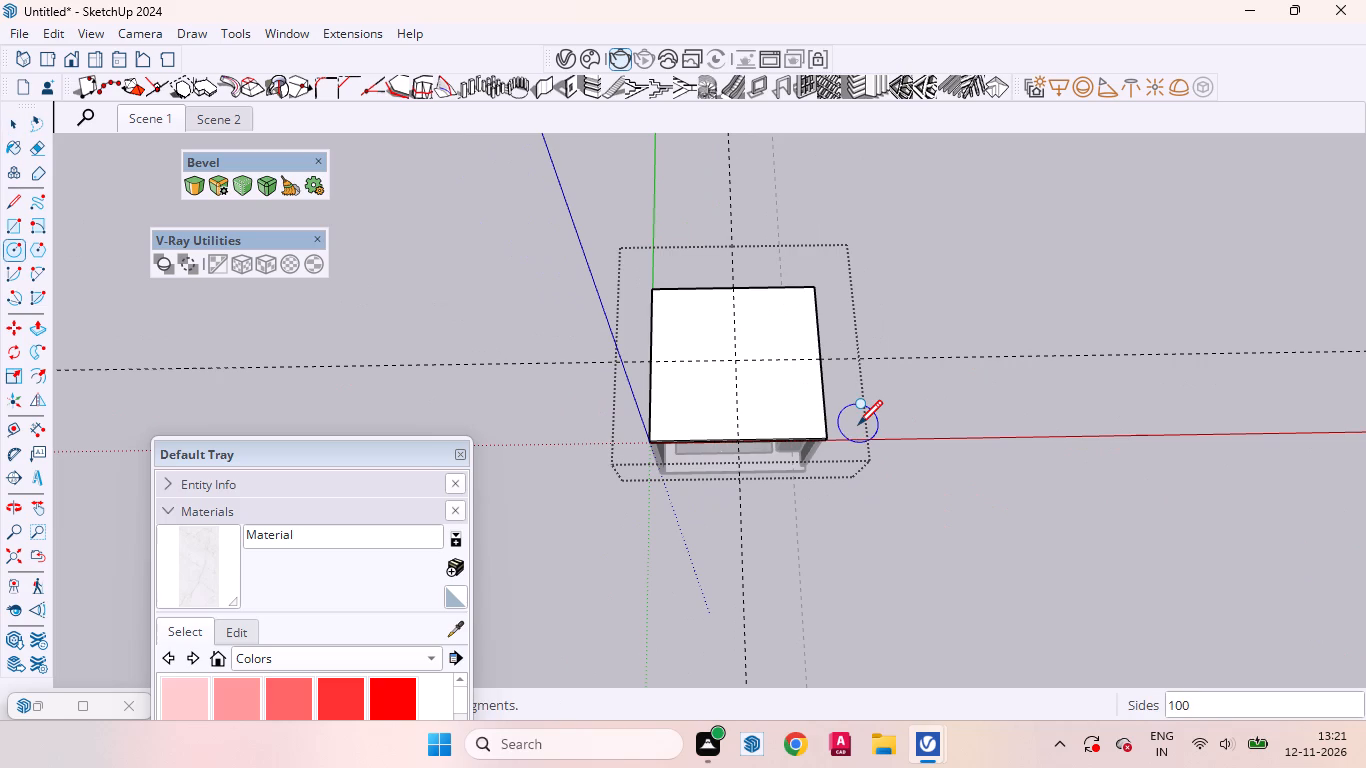
key(Return)
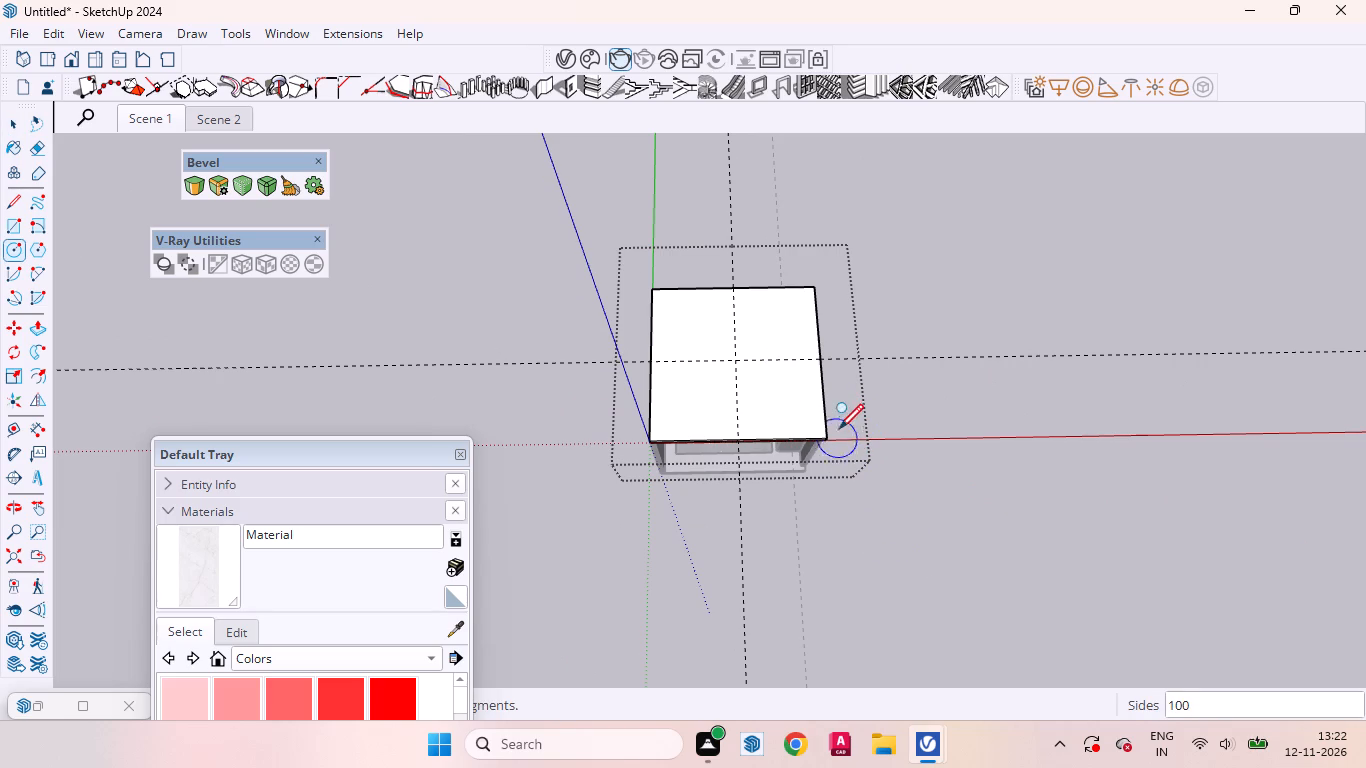
scroll(831, 409, up, 4)
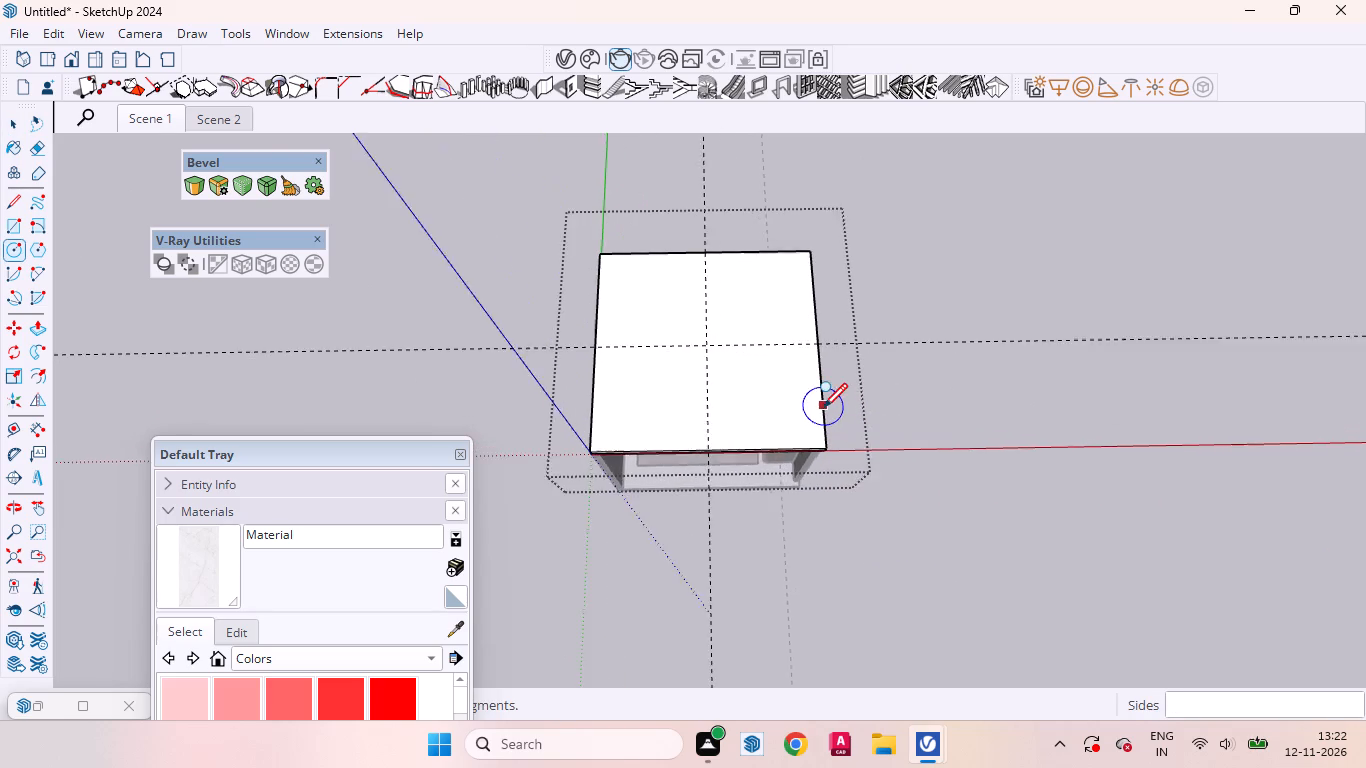
scroll(823, 406, up, 1)
click(683, 329)
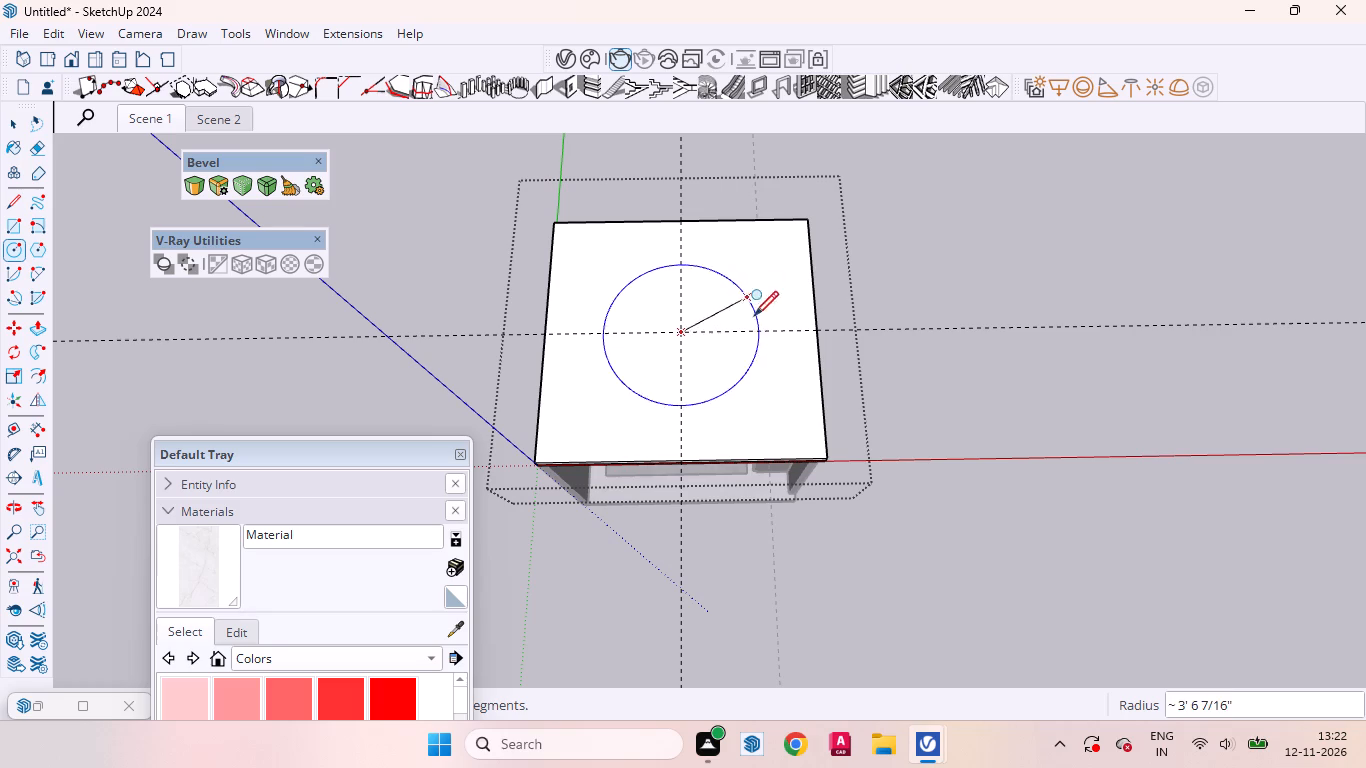
click(779, 397)
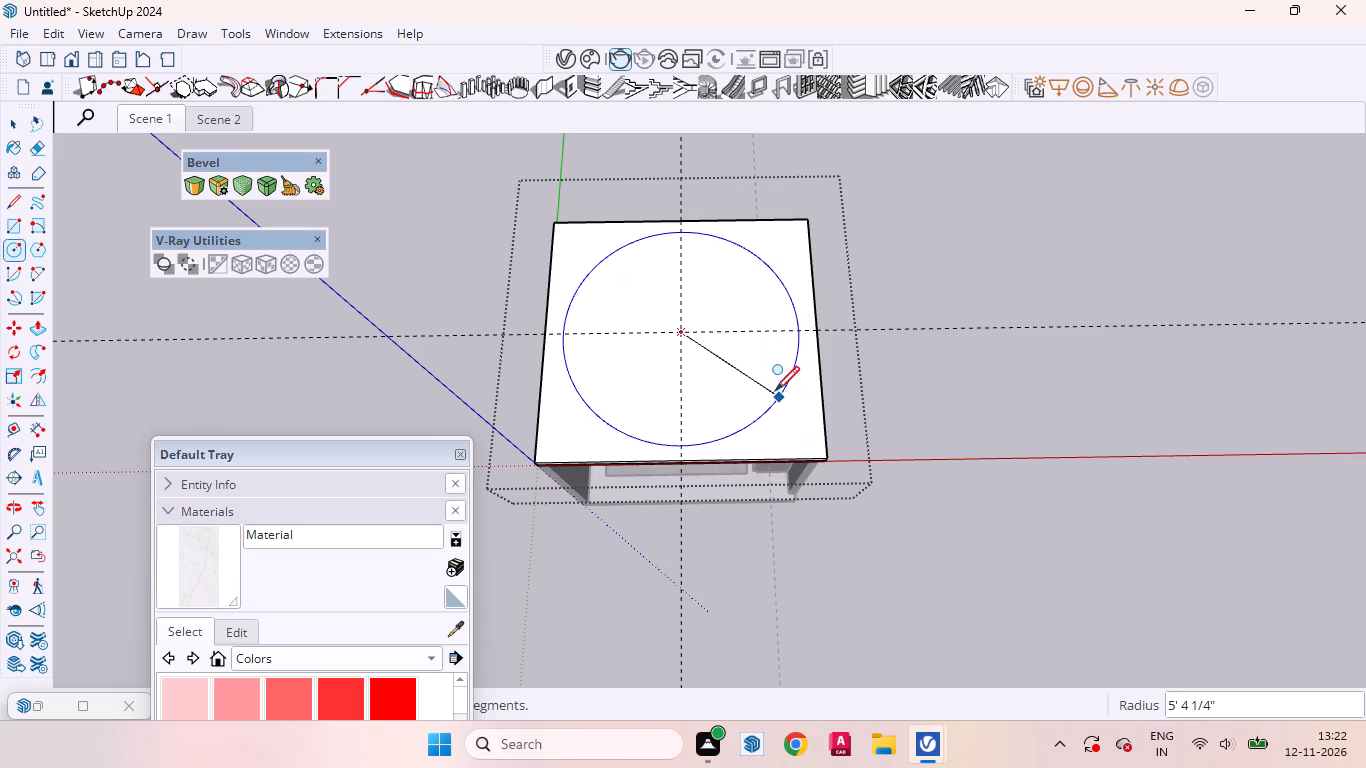
key(space)
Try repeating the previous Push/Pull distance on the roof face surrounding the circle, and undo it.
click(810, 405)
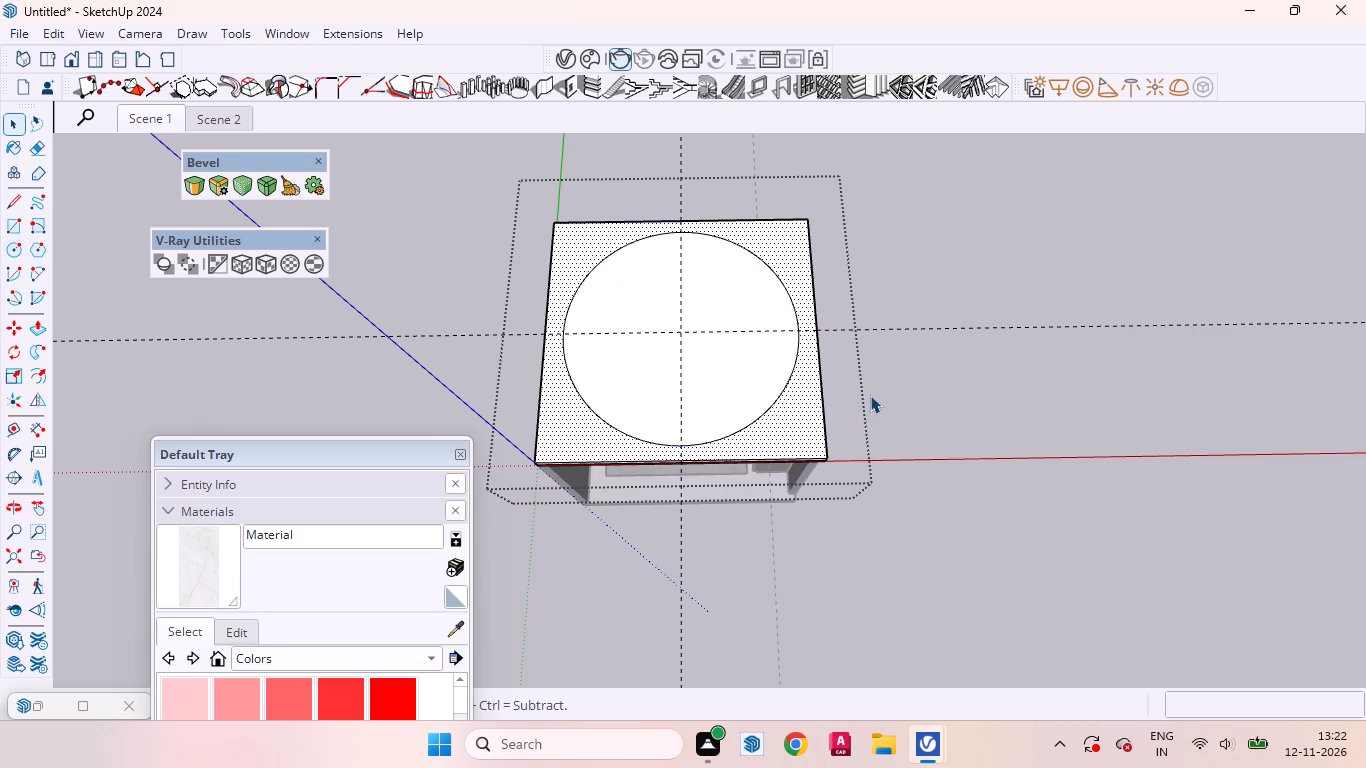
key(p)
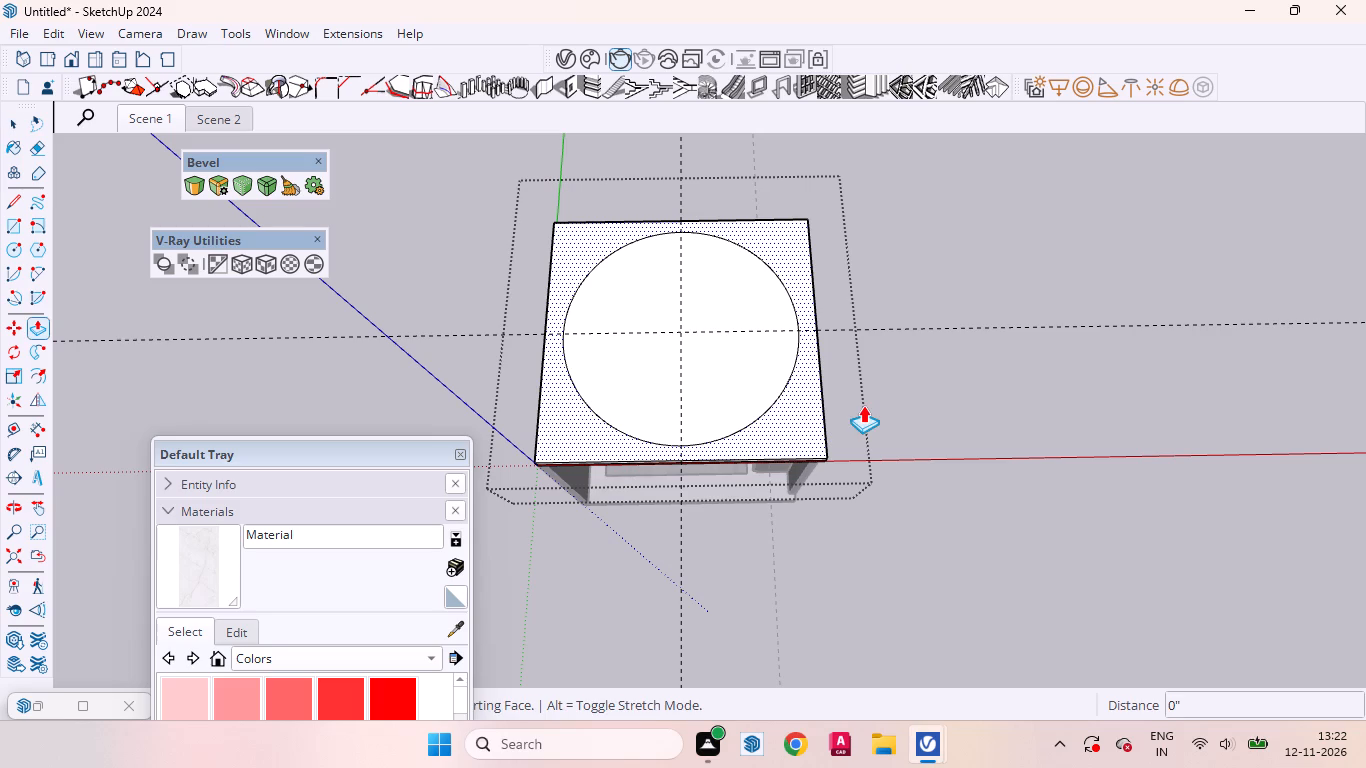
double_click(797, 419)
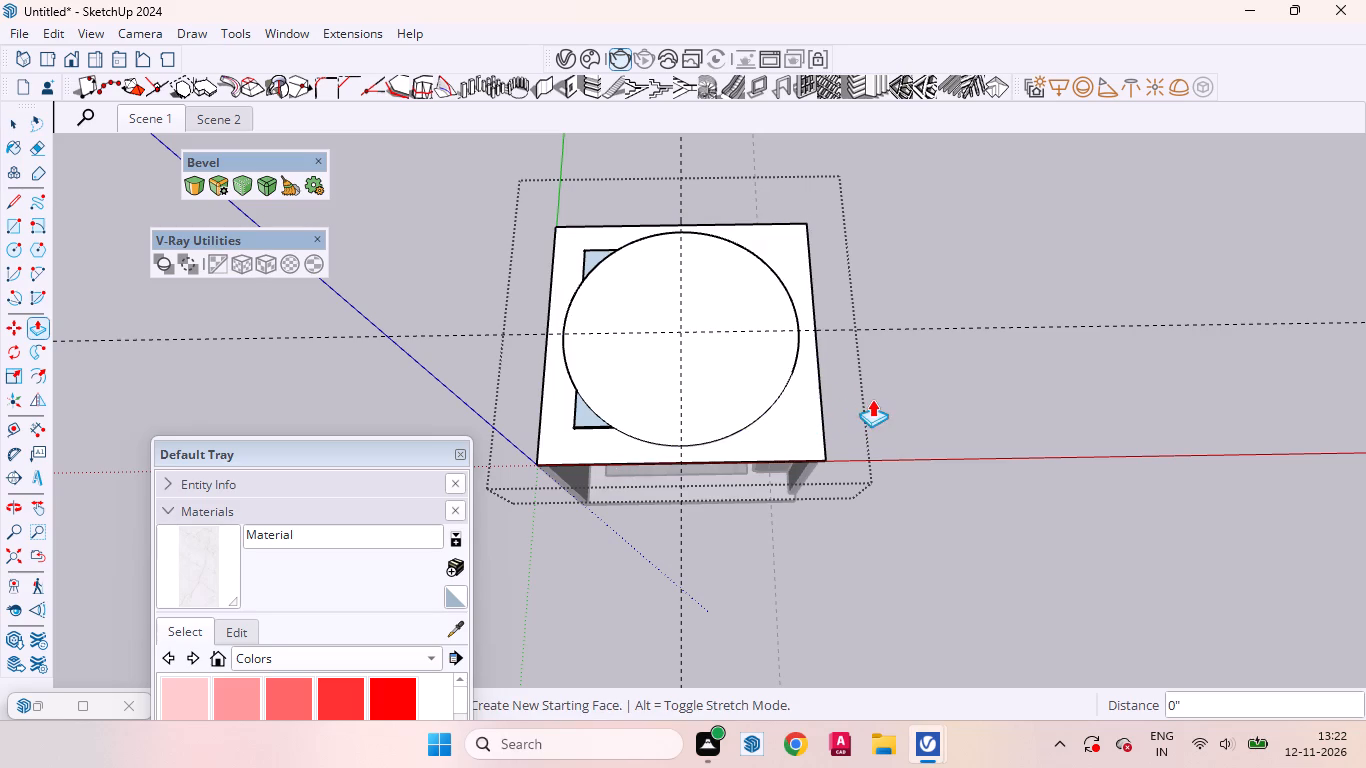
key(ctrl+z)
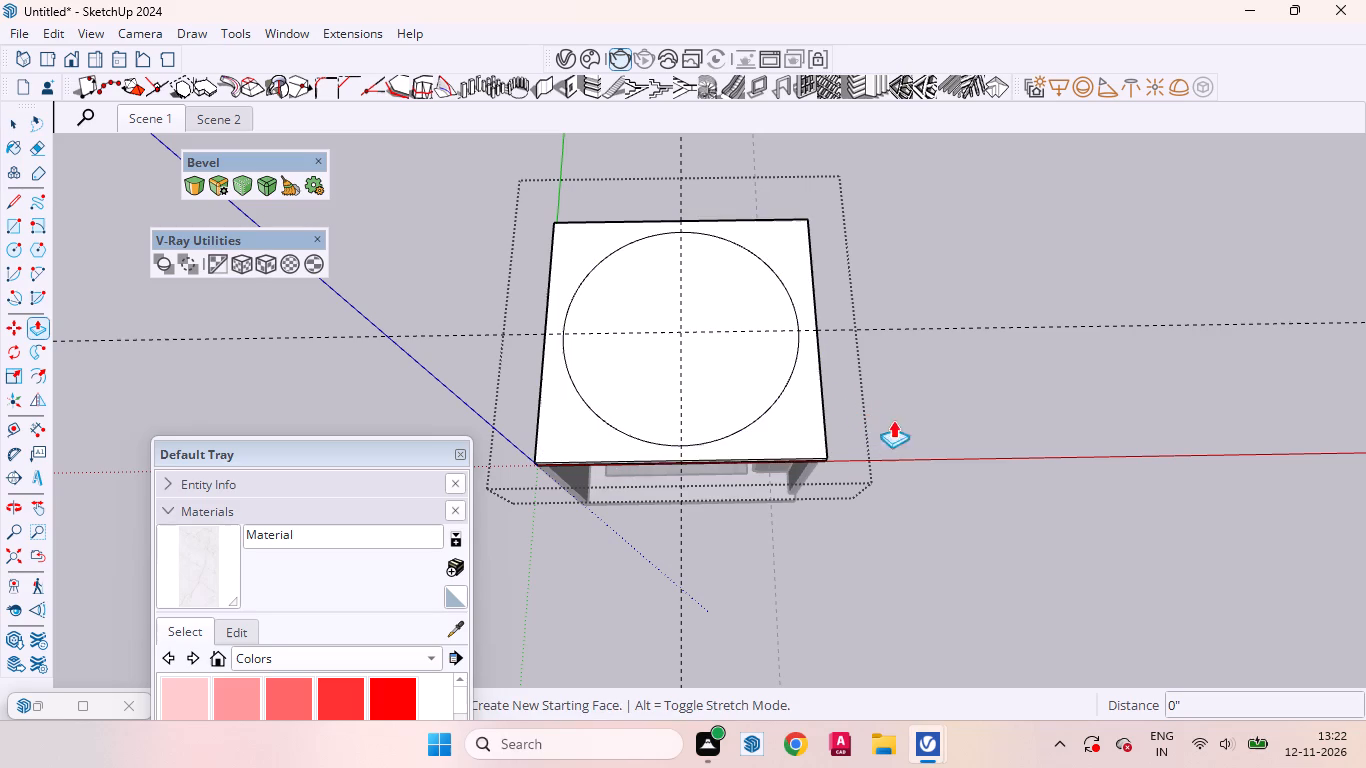
Push/Pull the roof face surrounding the circle upward by 6", and again by 3" from a new starting face to band the recess wall.
click(787, 420)
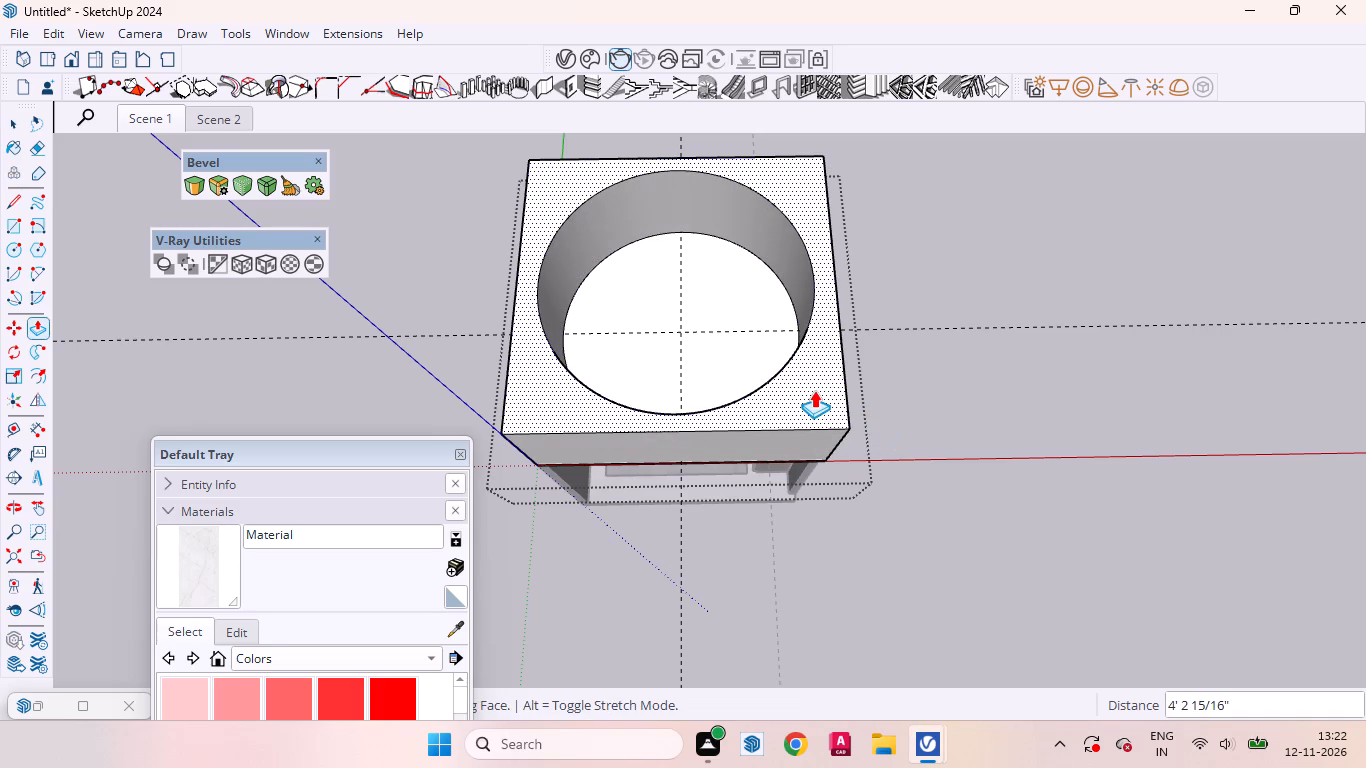
key(6)
key(Return)
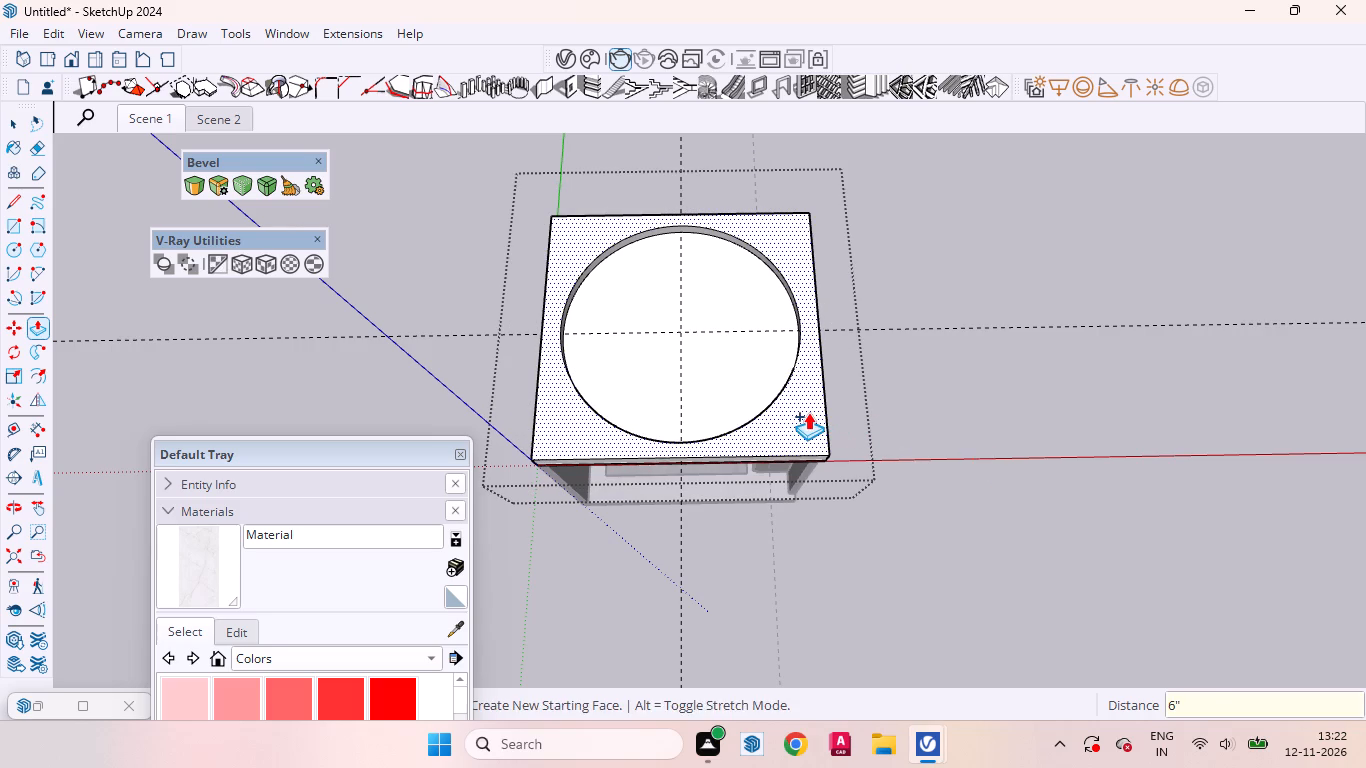
click(808, 412)
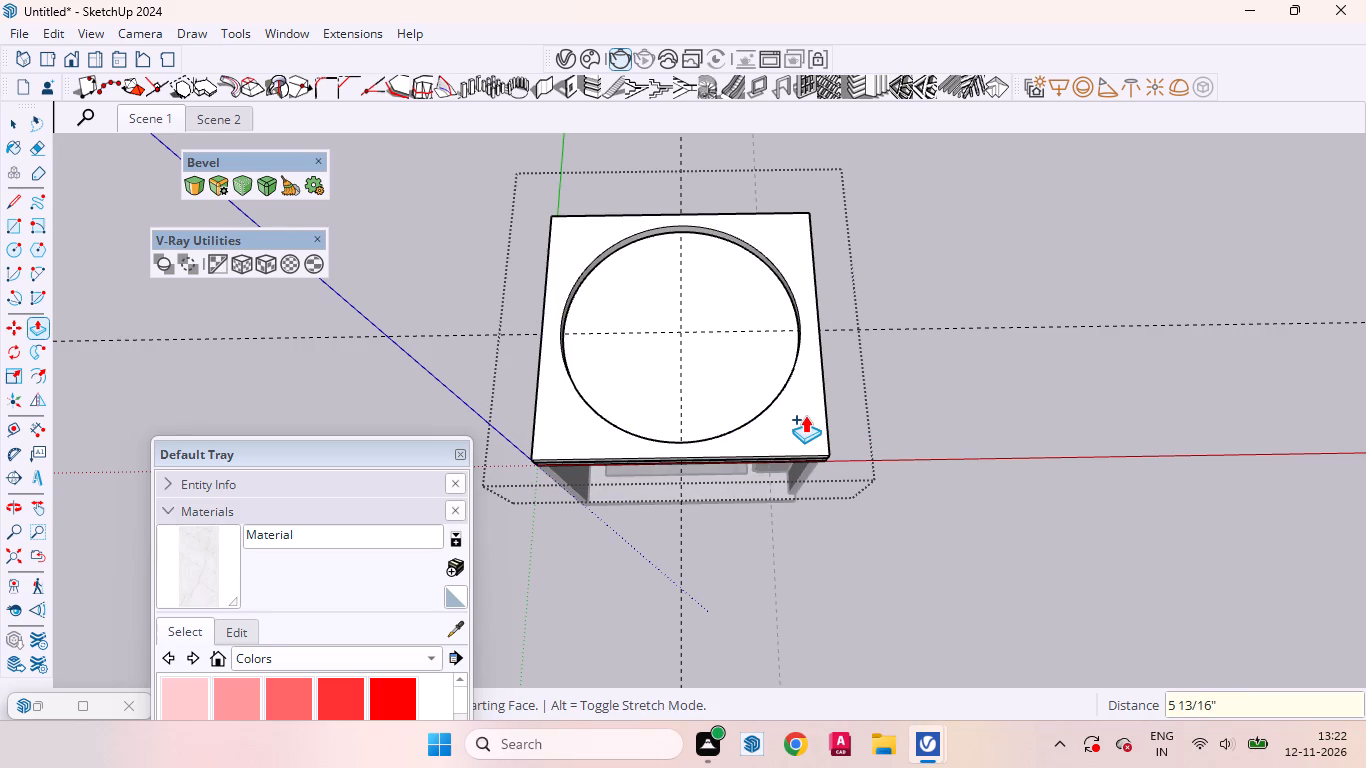
key(3)
key(Return)
key(space)
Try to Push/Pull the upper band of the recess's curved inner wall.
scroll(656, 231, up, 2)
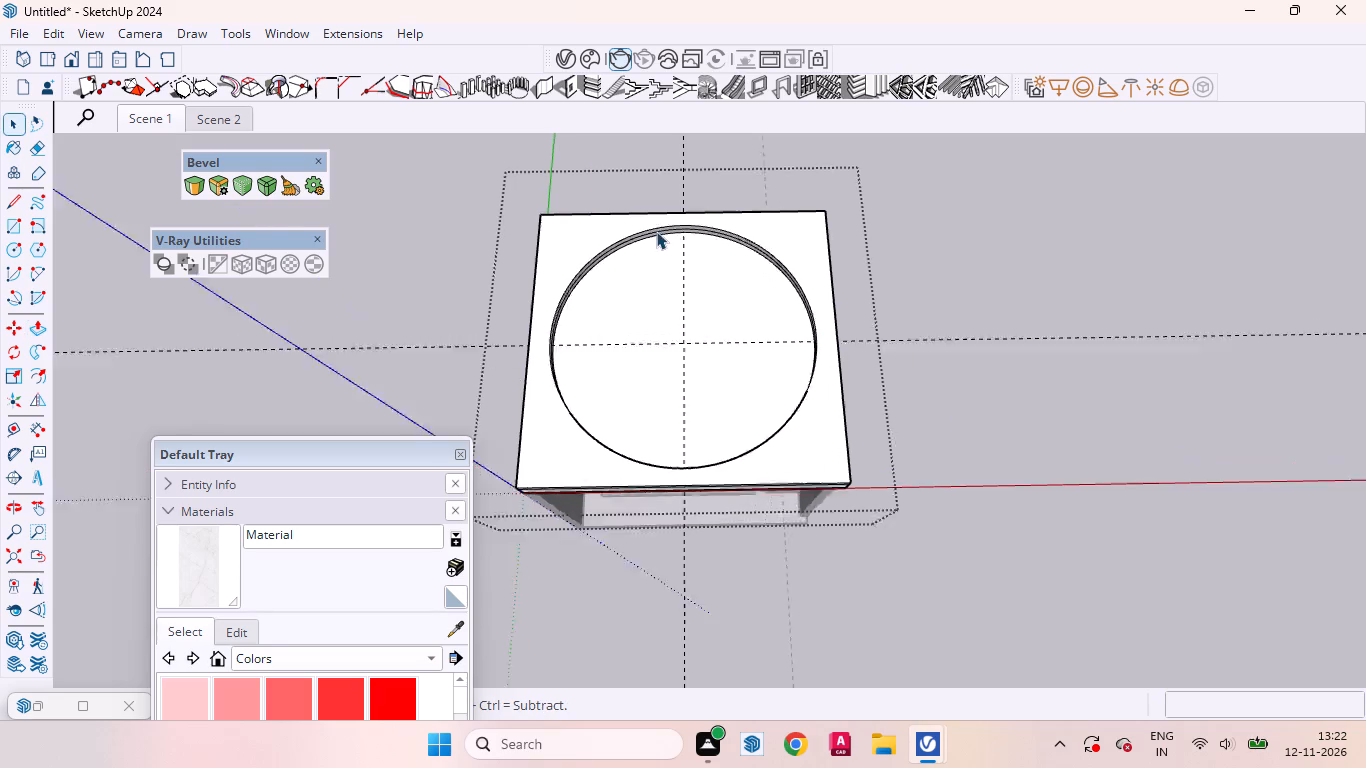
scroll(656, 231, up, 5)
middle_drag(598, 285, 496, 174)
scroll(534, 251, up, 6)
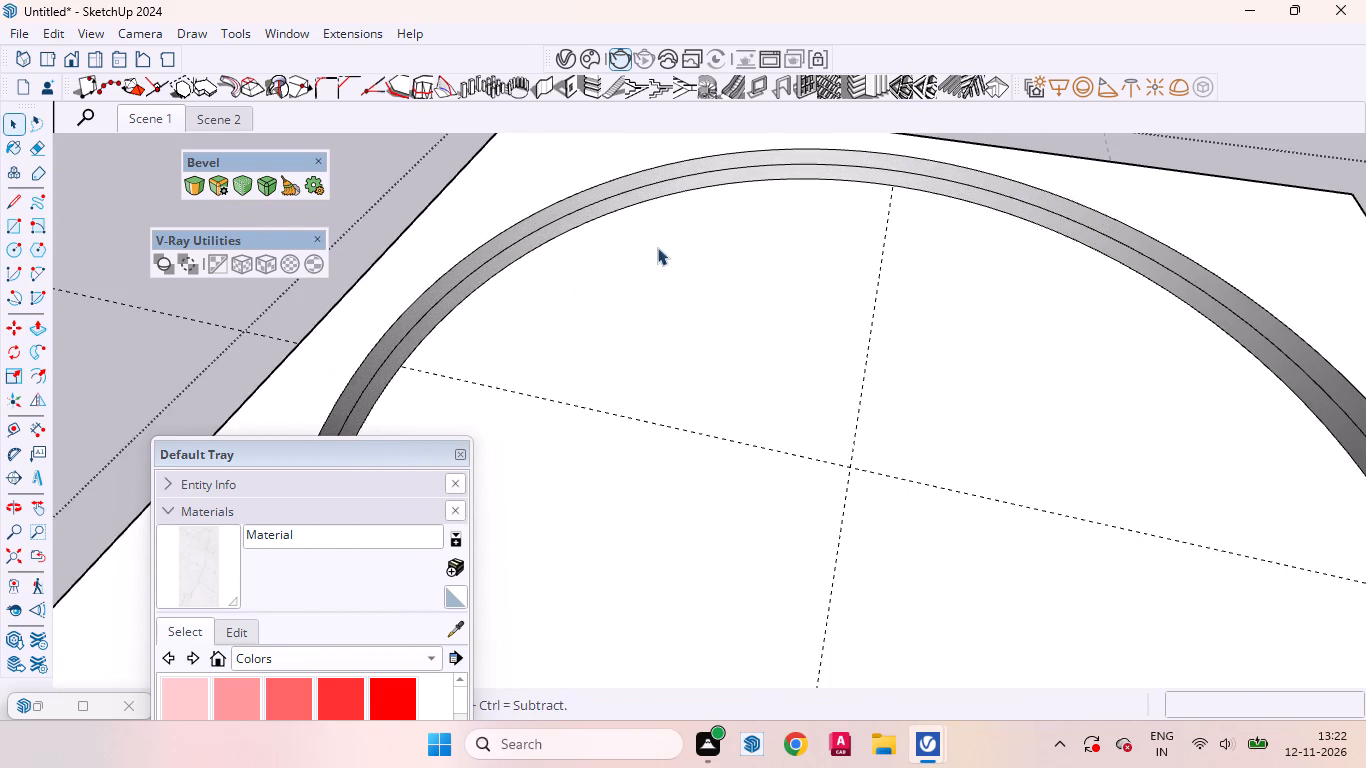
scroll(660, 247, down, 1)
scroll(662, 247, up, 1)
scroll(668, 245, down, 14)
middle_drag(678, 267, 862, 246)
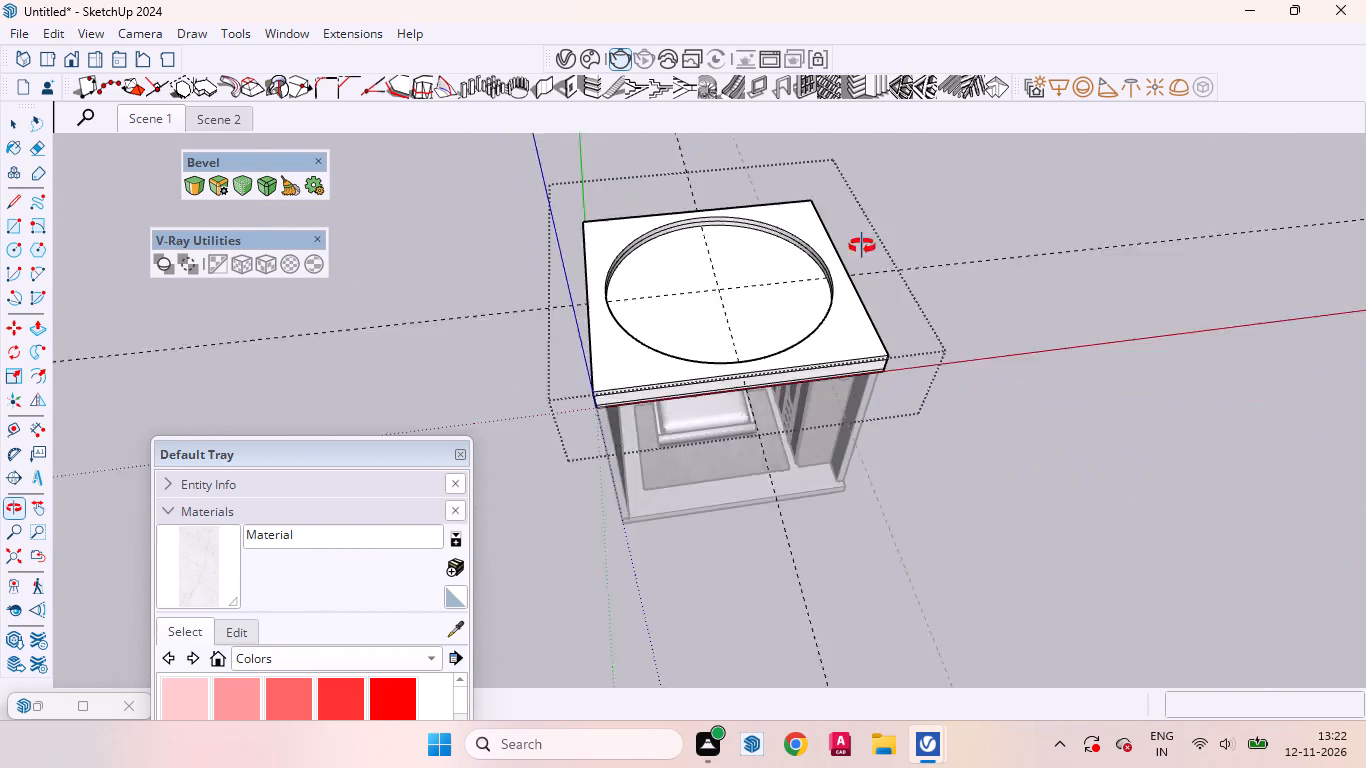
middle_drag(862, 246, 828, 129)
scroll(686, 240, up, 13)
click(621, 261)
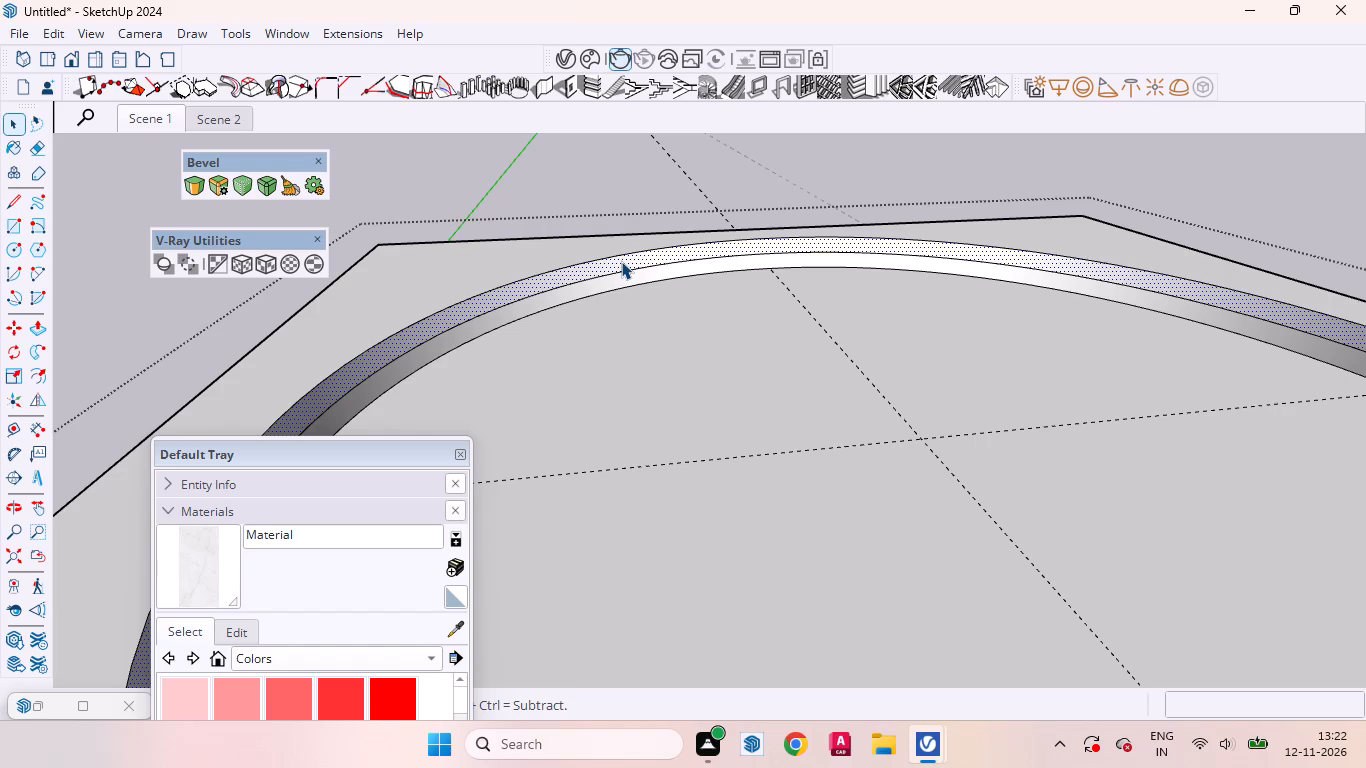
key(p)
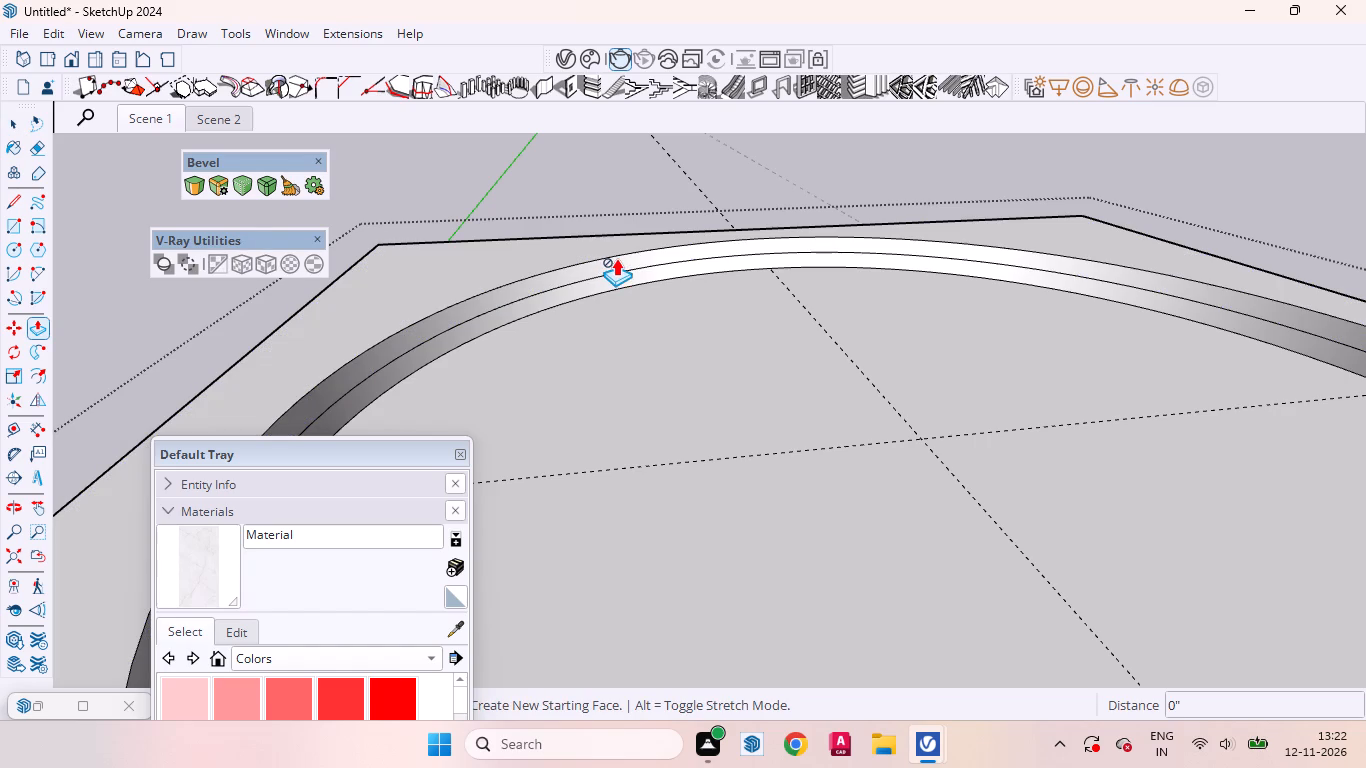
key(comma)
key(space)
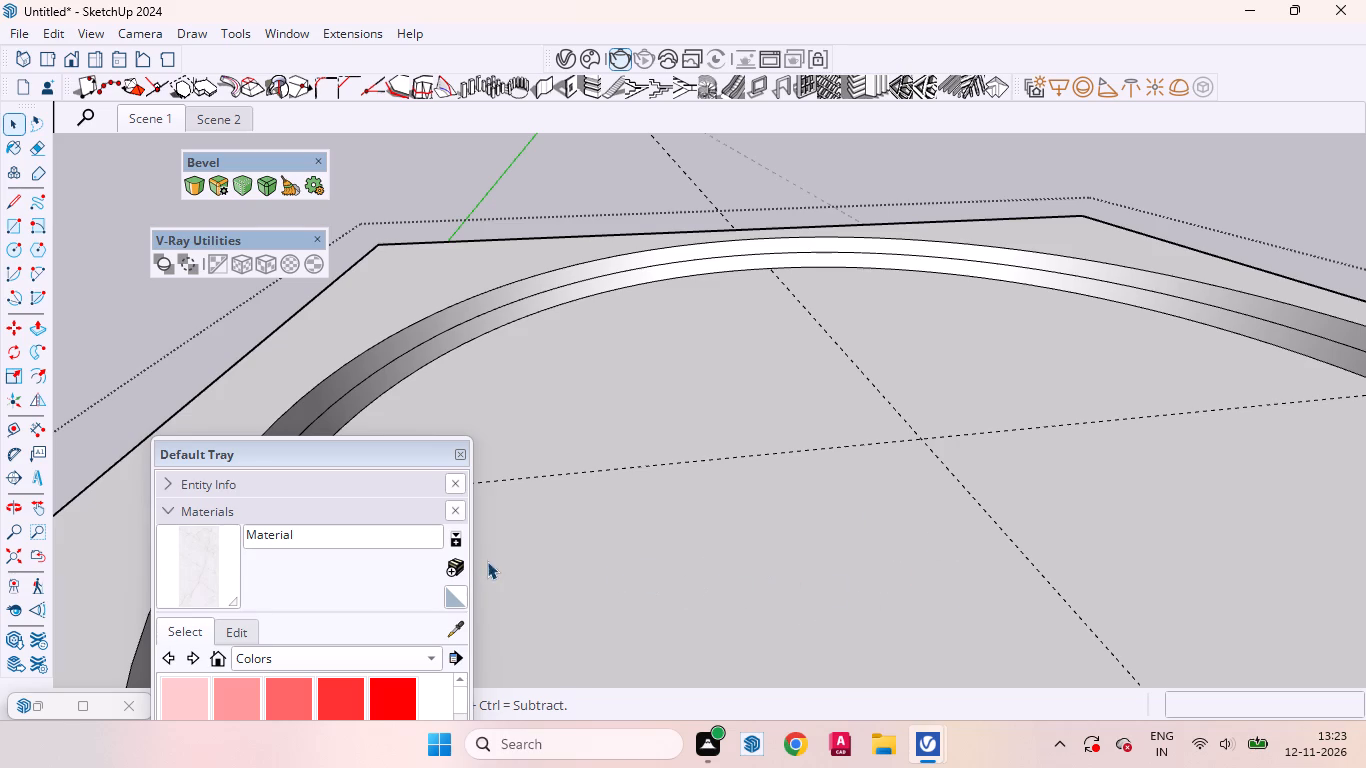
Examine the recess floor from above and the room's interior and ceiling from the front and below.
scroll(611, 487, down, 12)
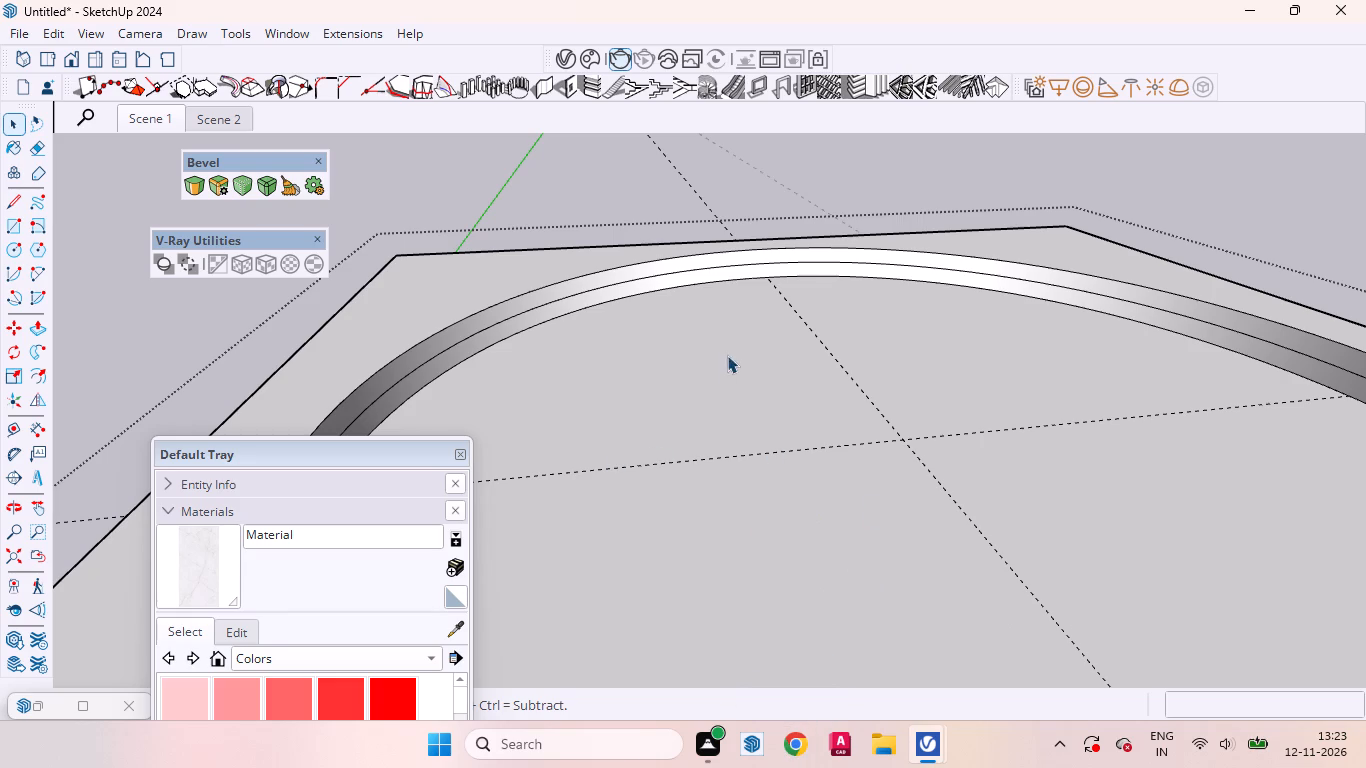
click(681, 385)
scroll(553, 406, down, 8)
scroll(788, 317, down, 3)
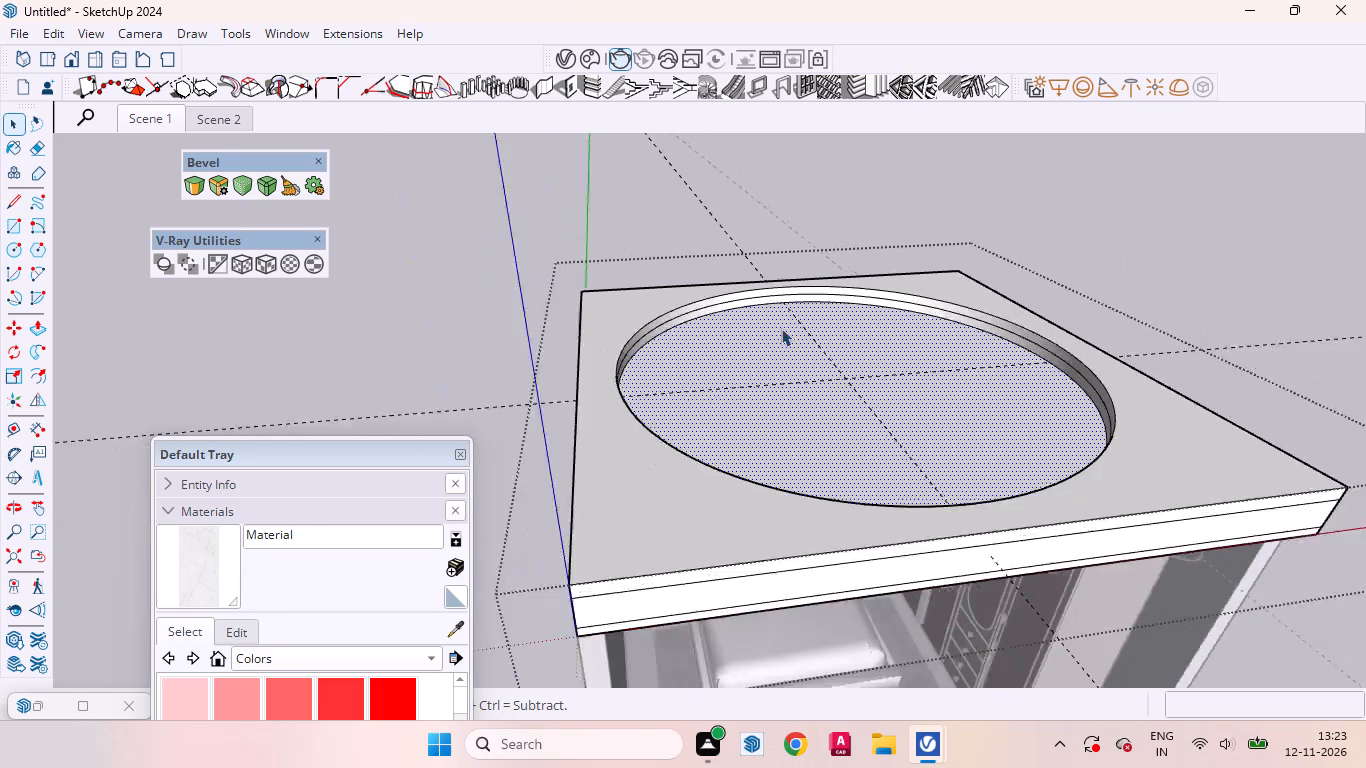
scroll(781, 328, down, 2)
middle_drag(897, 392, 822, 251)
click(1086, 491)
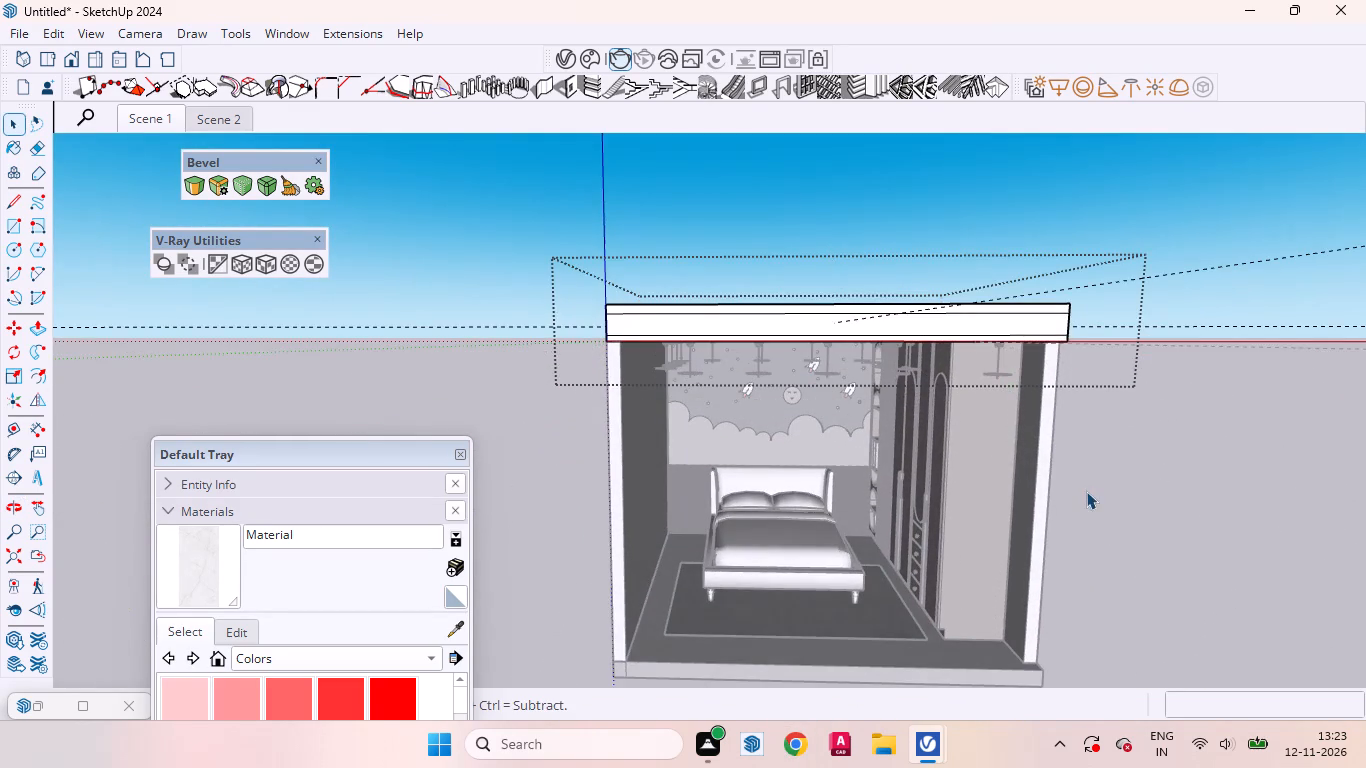
middle_drag(949, 531, 902, 370)
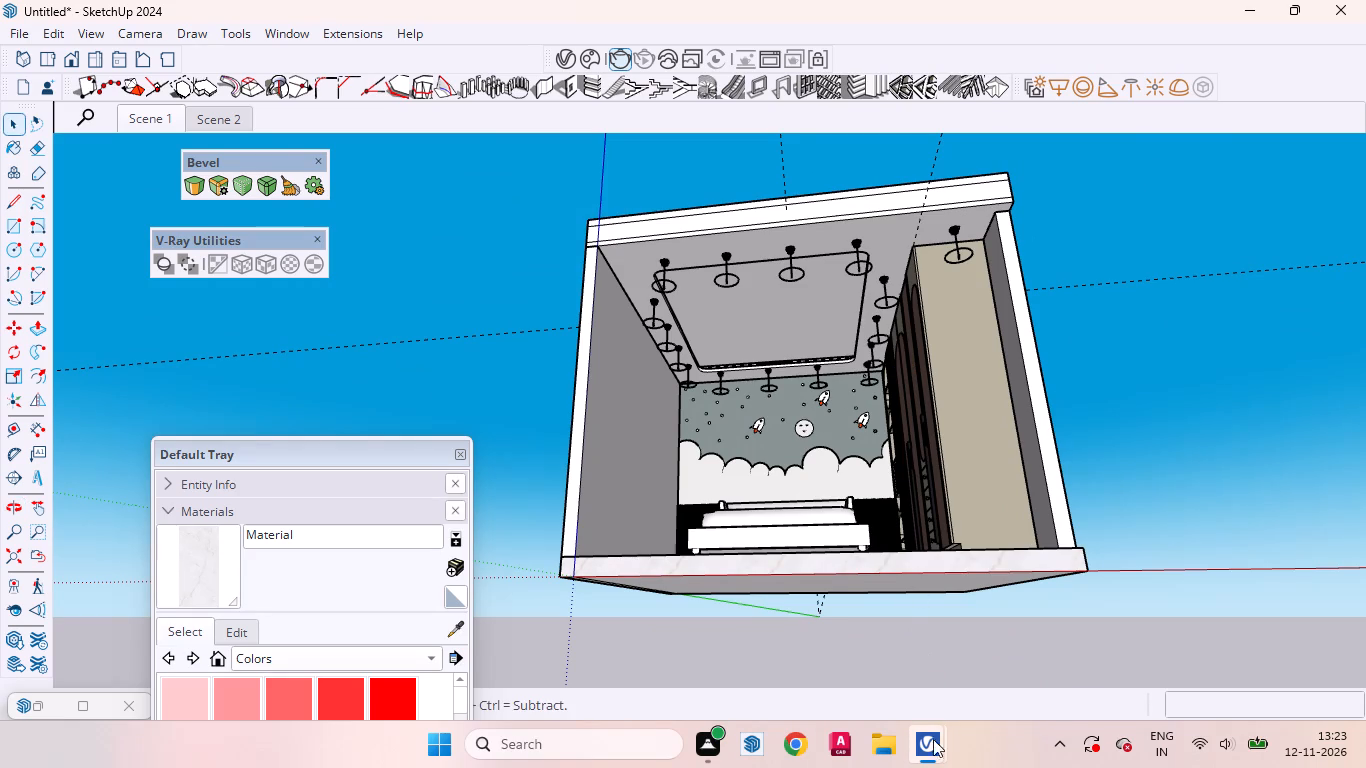
Examine the wardrobe render in the V-Ray Frame Buffer and try to stop the running render.
click(933, 746)
click(864, 676)
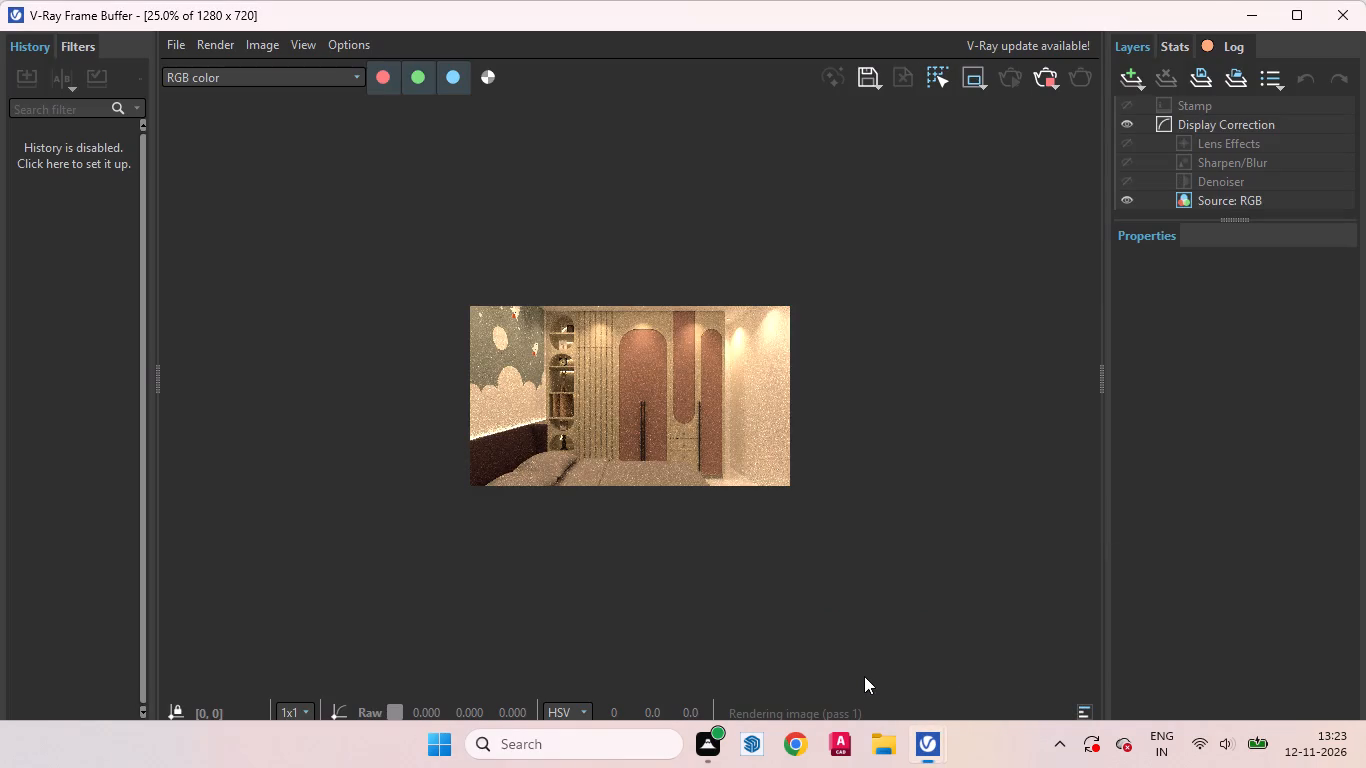
scroll(618, 453, up, 1)
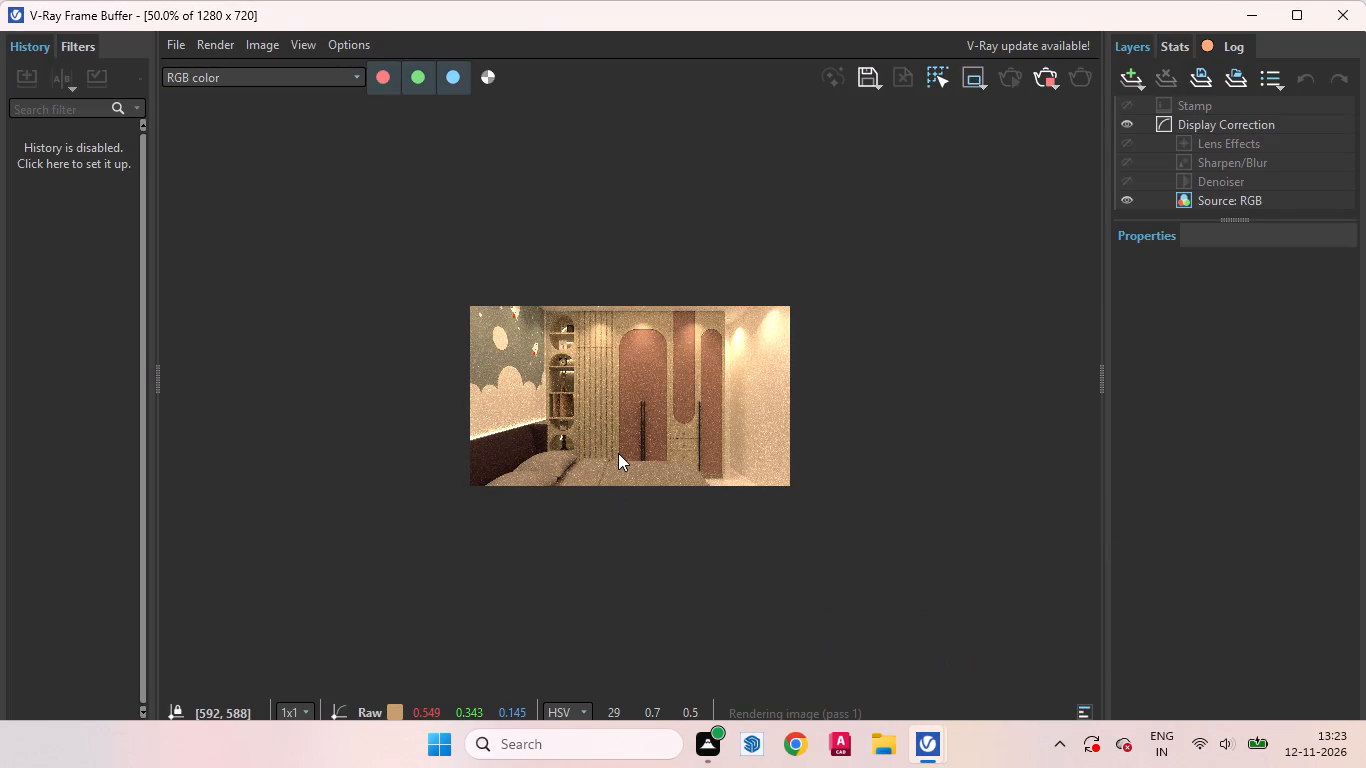
scroll(618, 453, up, 1)
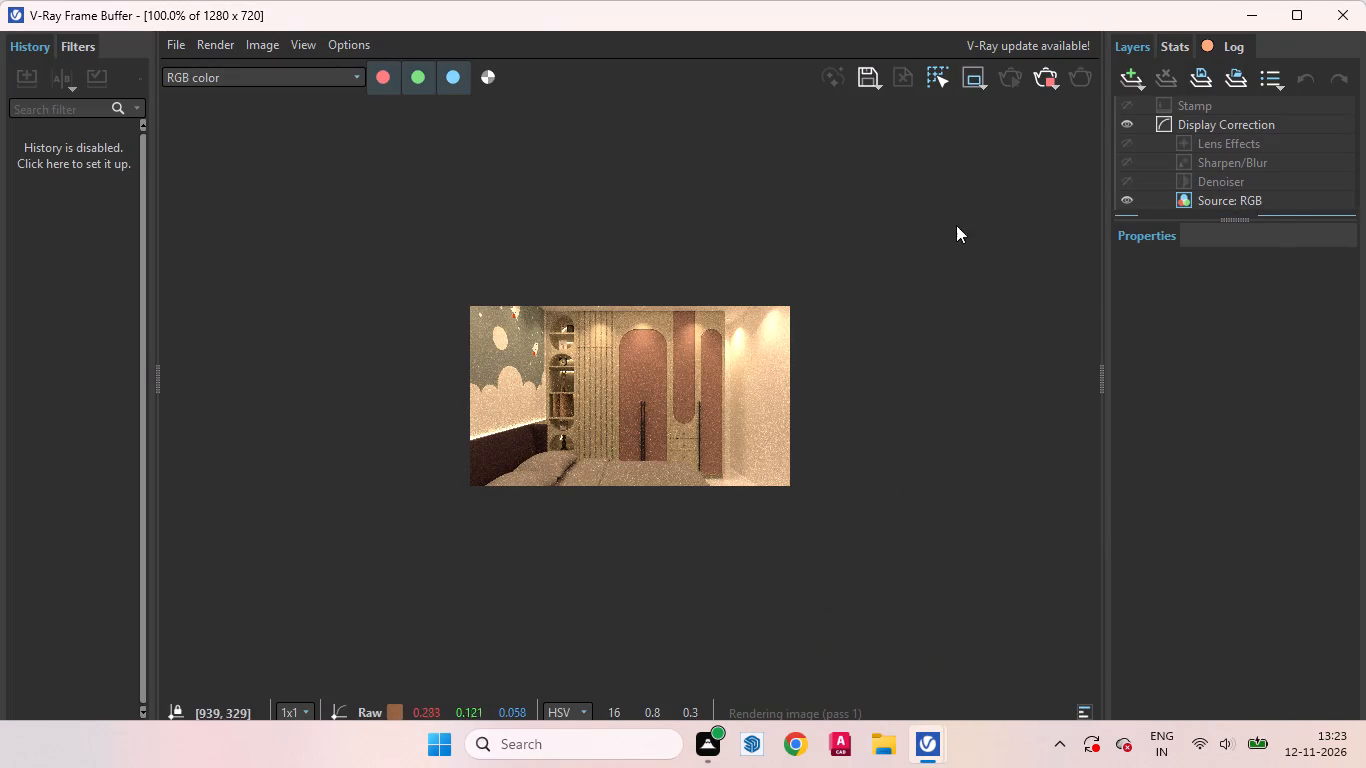
click(1050, 81)
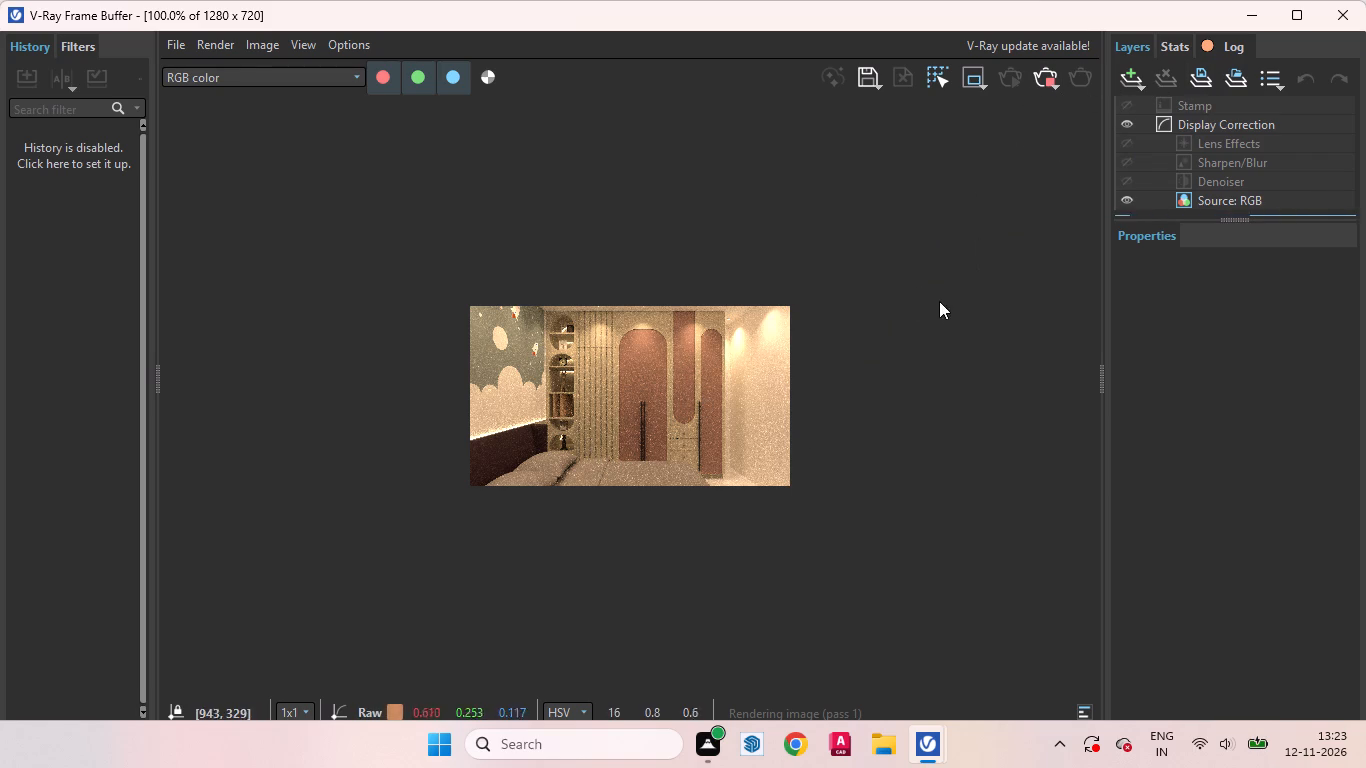
scroll(915, 425, down, 1)
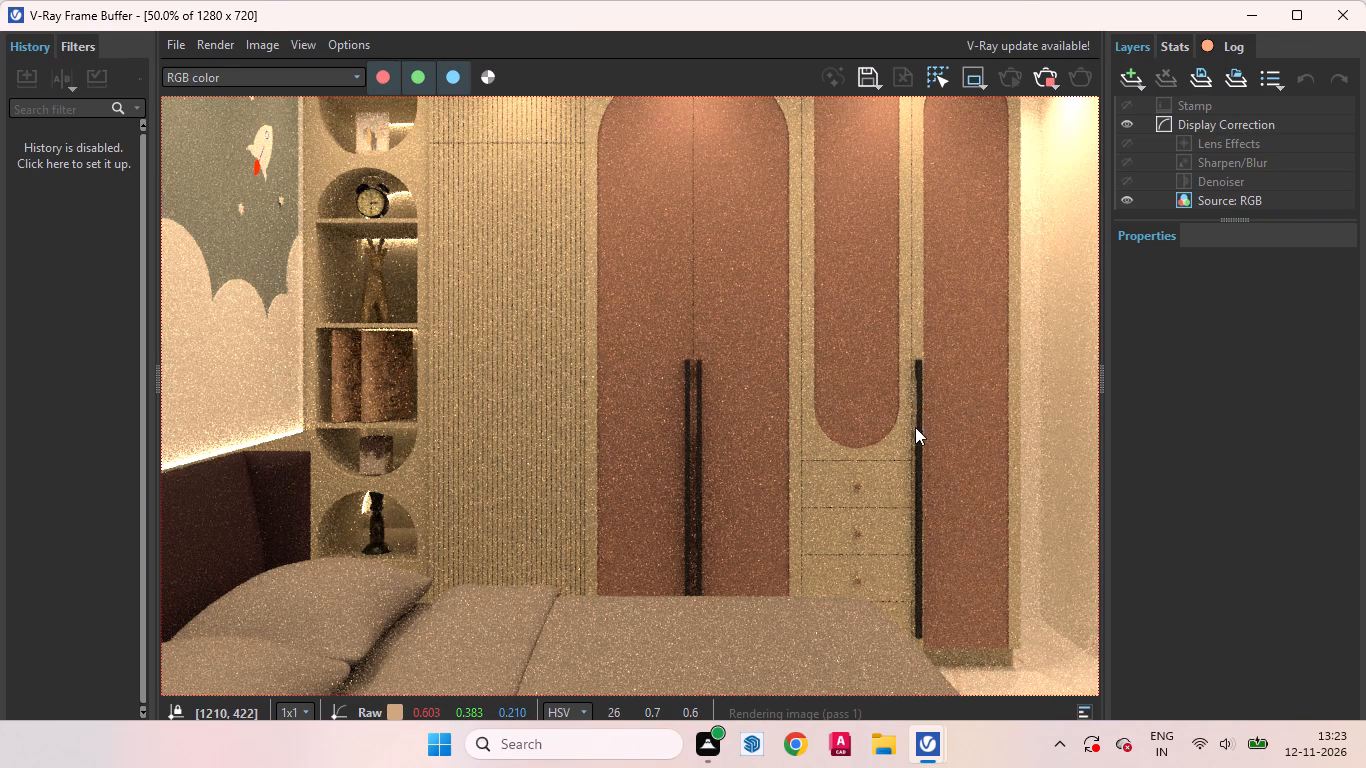
click(1041, 81)
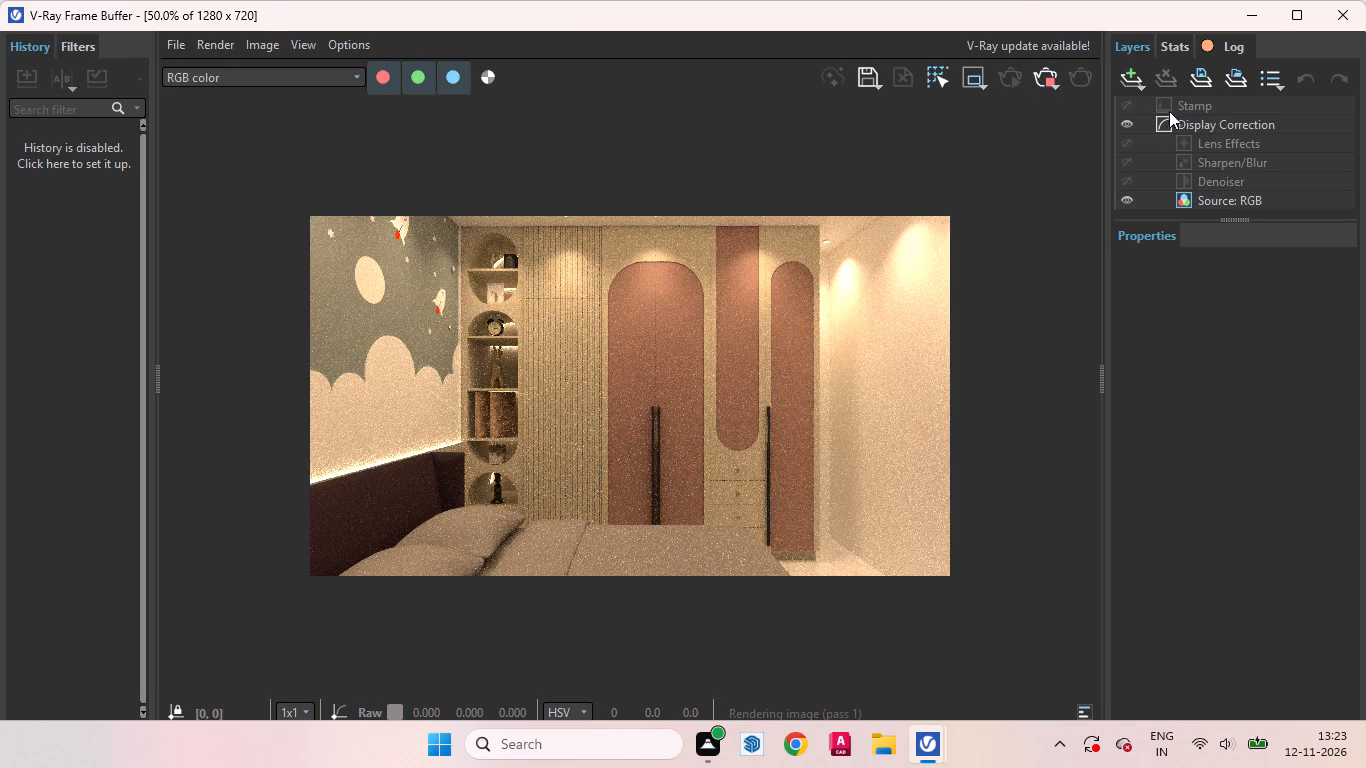
click(1252, 18)
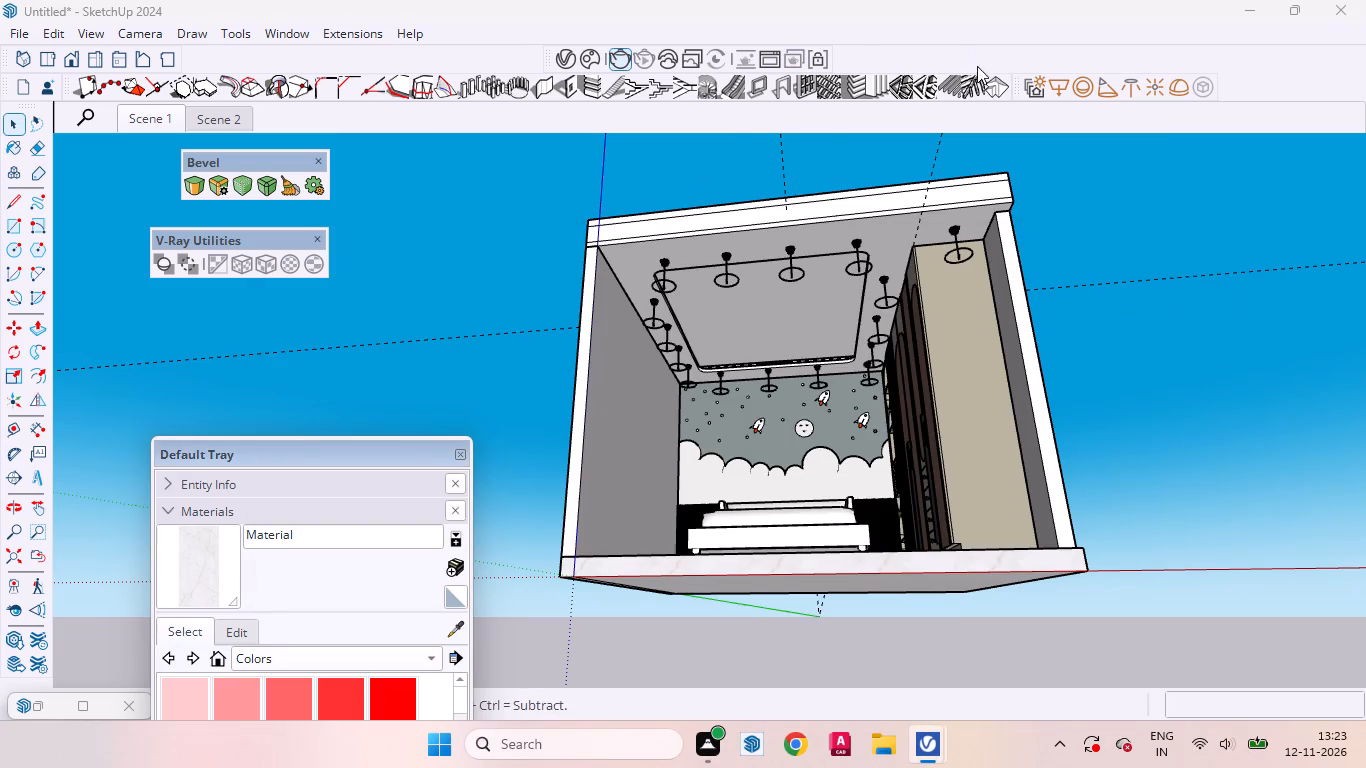
Switch the model to Scene 2 with the V-Ray Asset Editor open alongside, and try to stop the render from the editor.
click(571, 59)
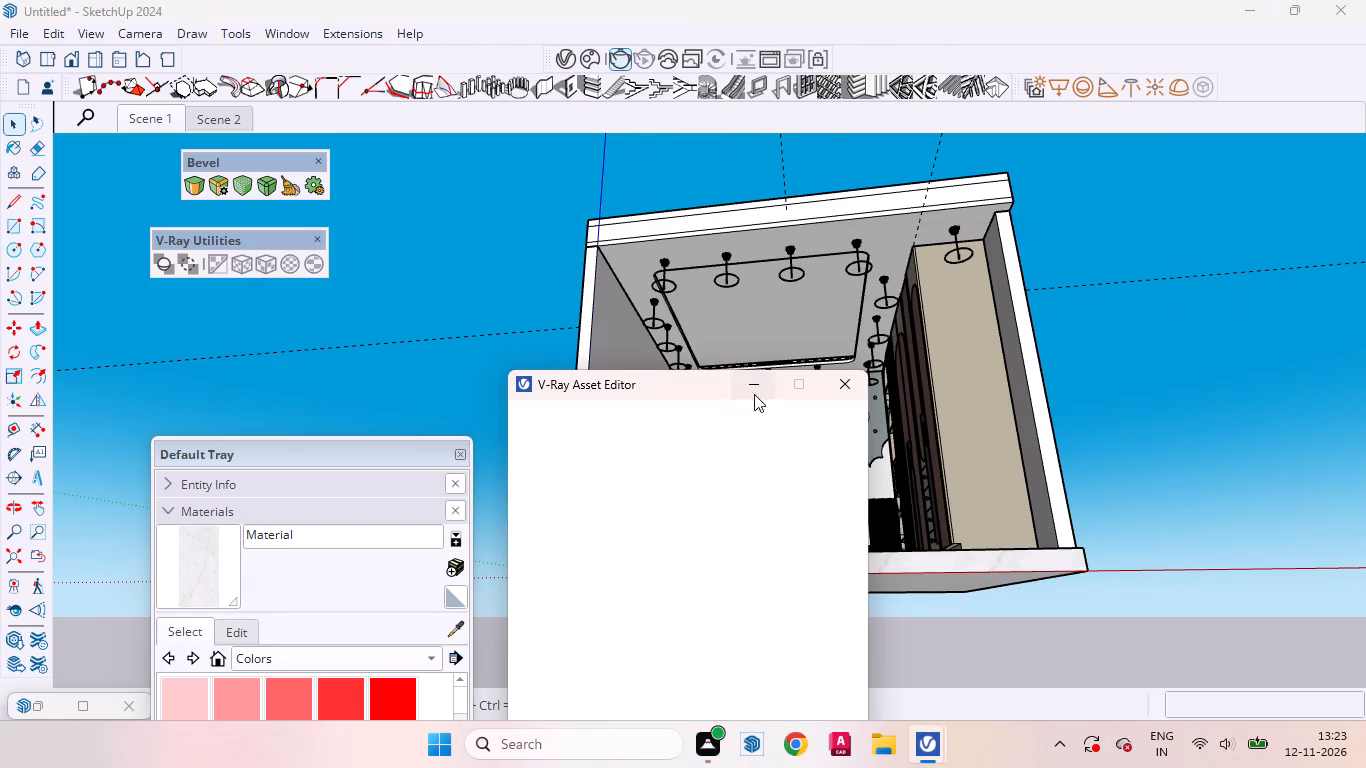
click(798, 430)
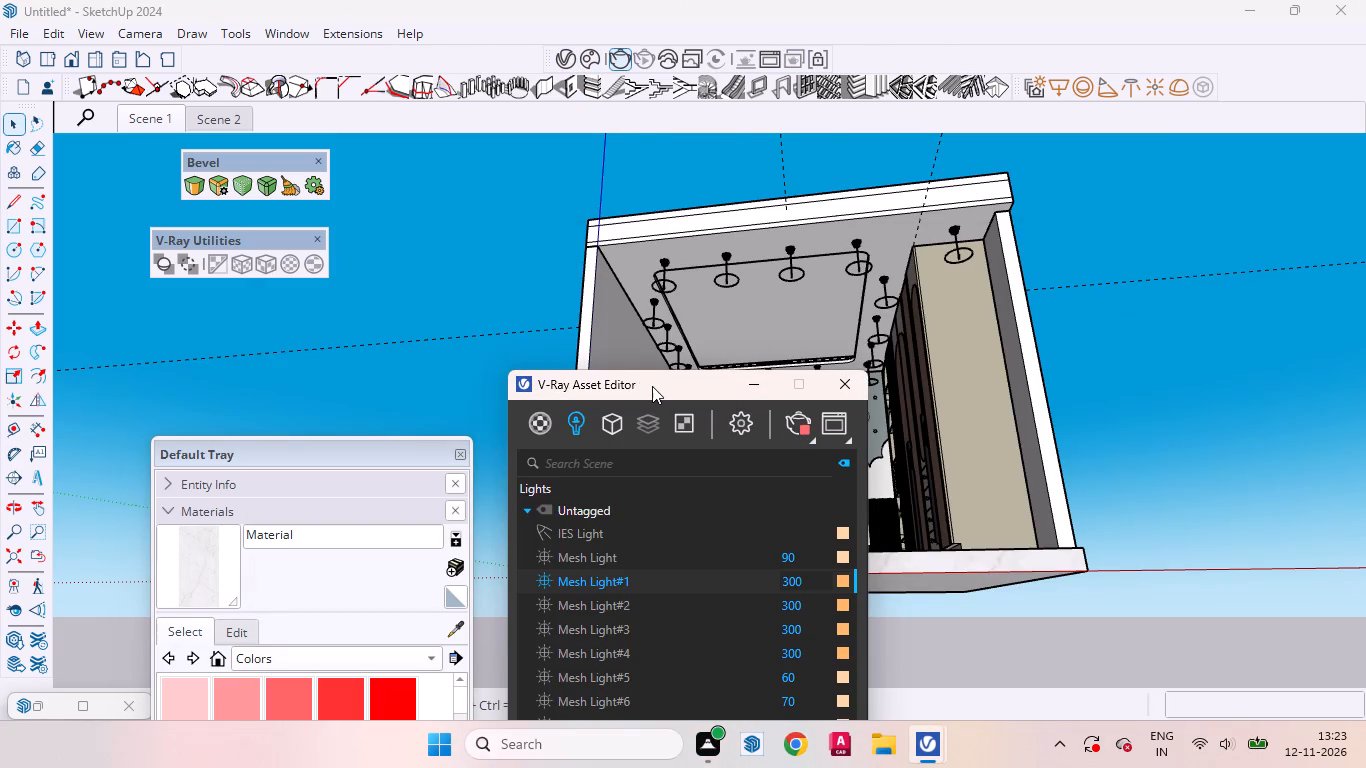
drag(652, 386, 434, 212)
click(227, 116)
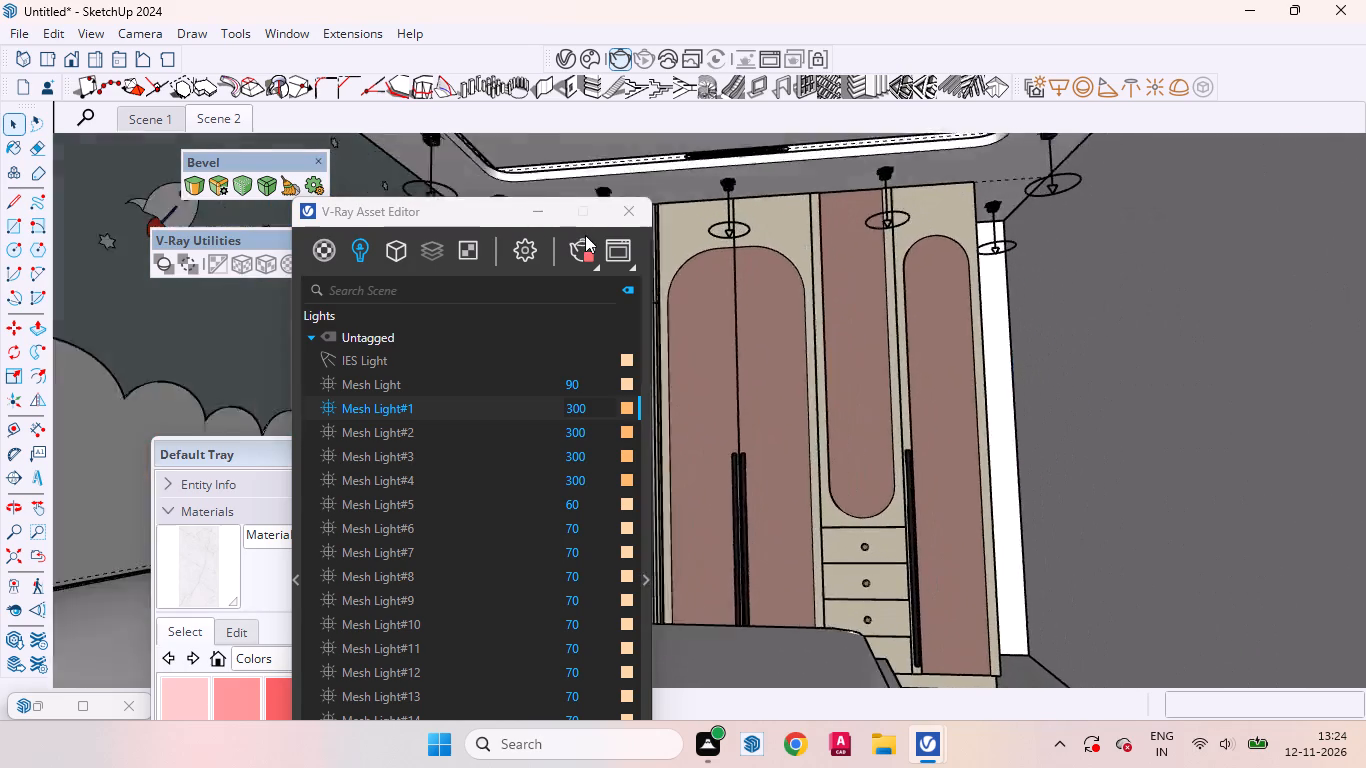
drag(480, 224, 864, 230)
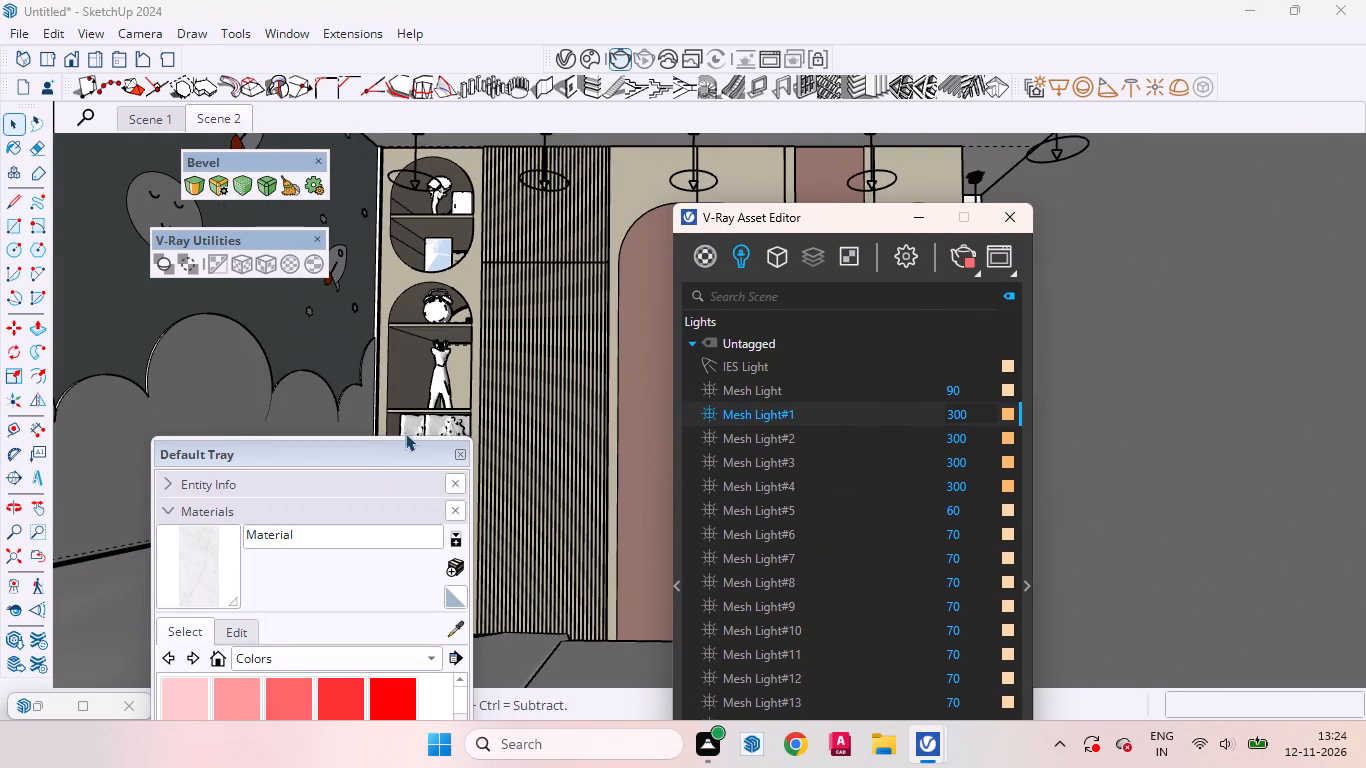
drag(337, 449, 366, 553)
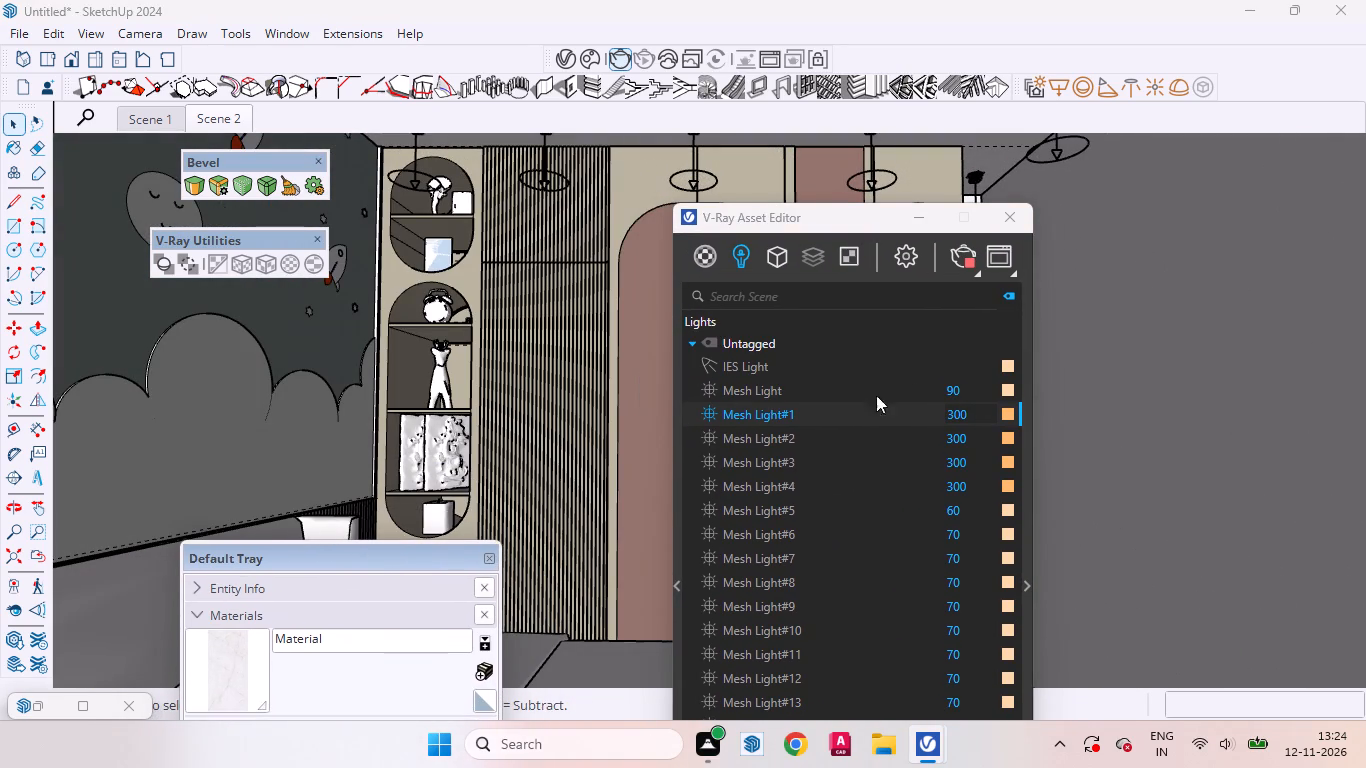
click(971, 261)
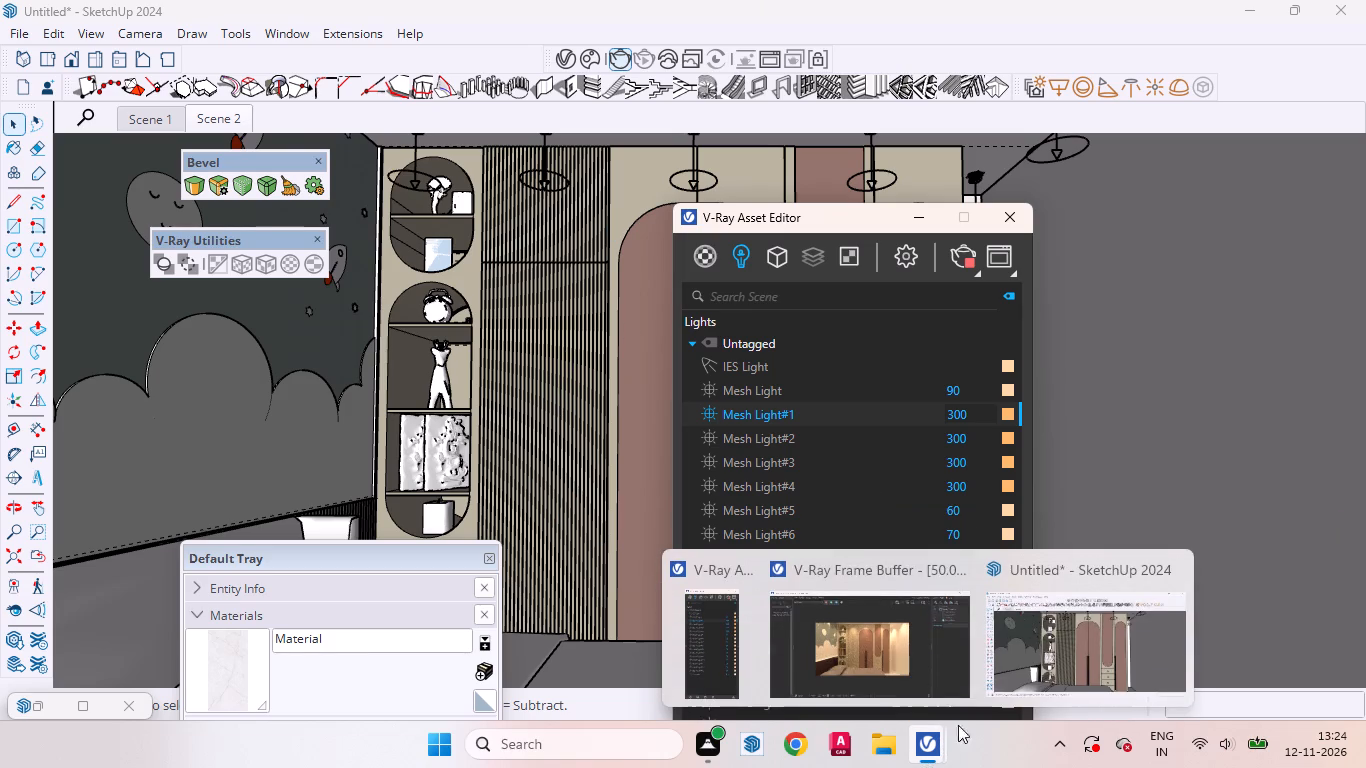
Examine the arched shelves and fluted panel up close in the V-Ray Frame Buffer, trying to stop the render there.
click(902, 668)
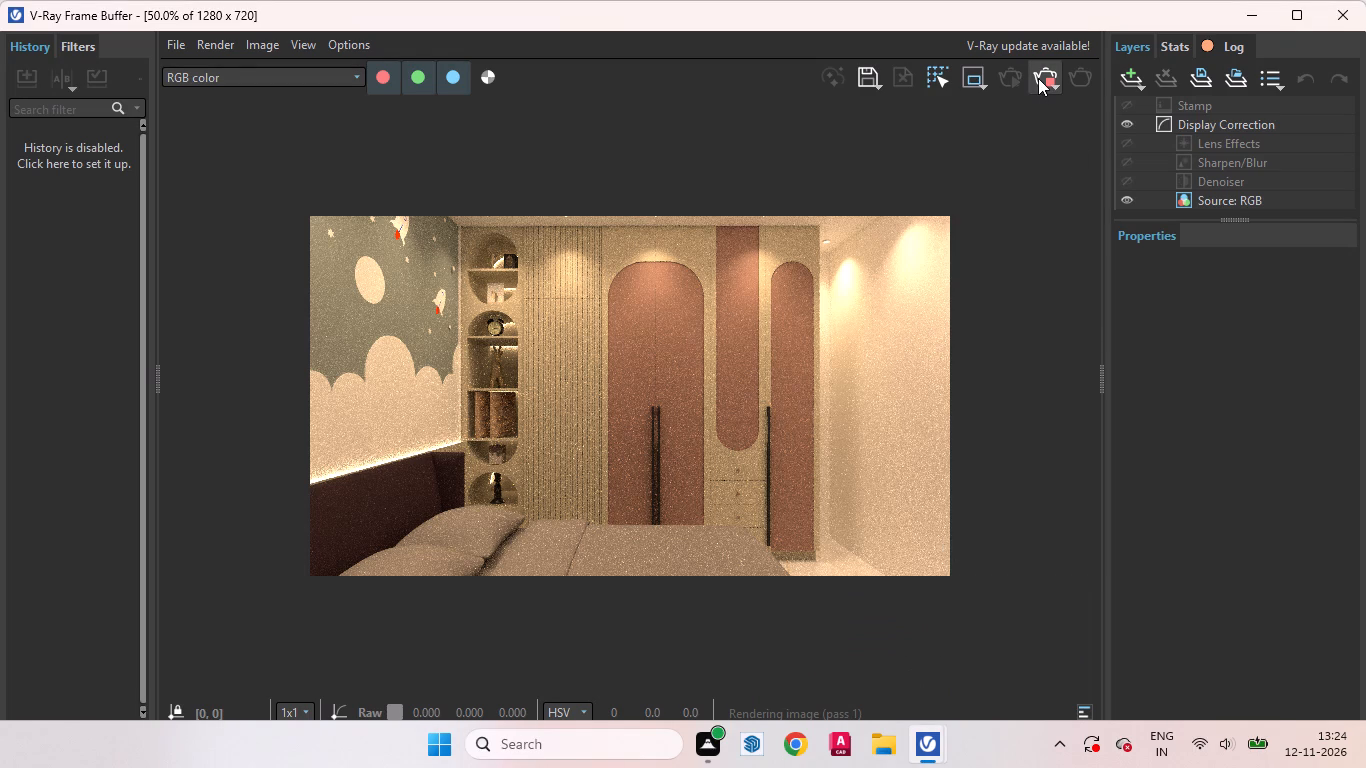
click(1038, 78)
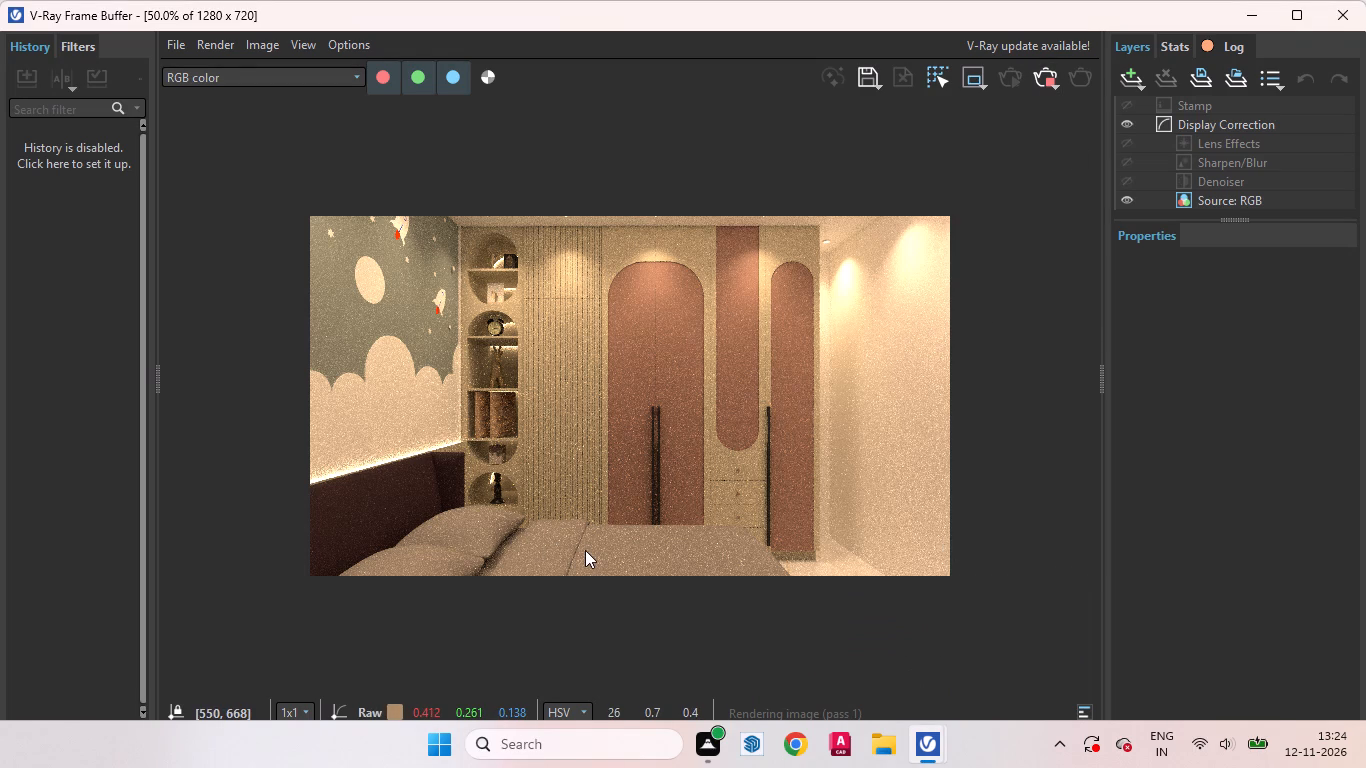
scroll(497, 240, up, 1)
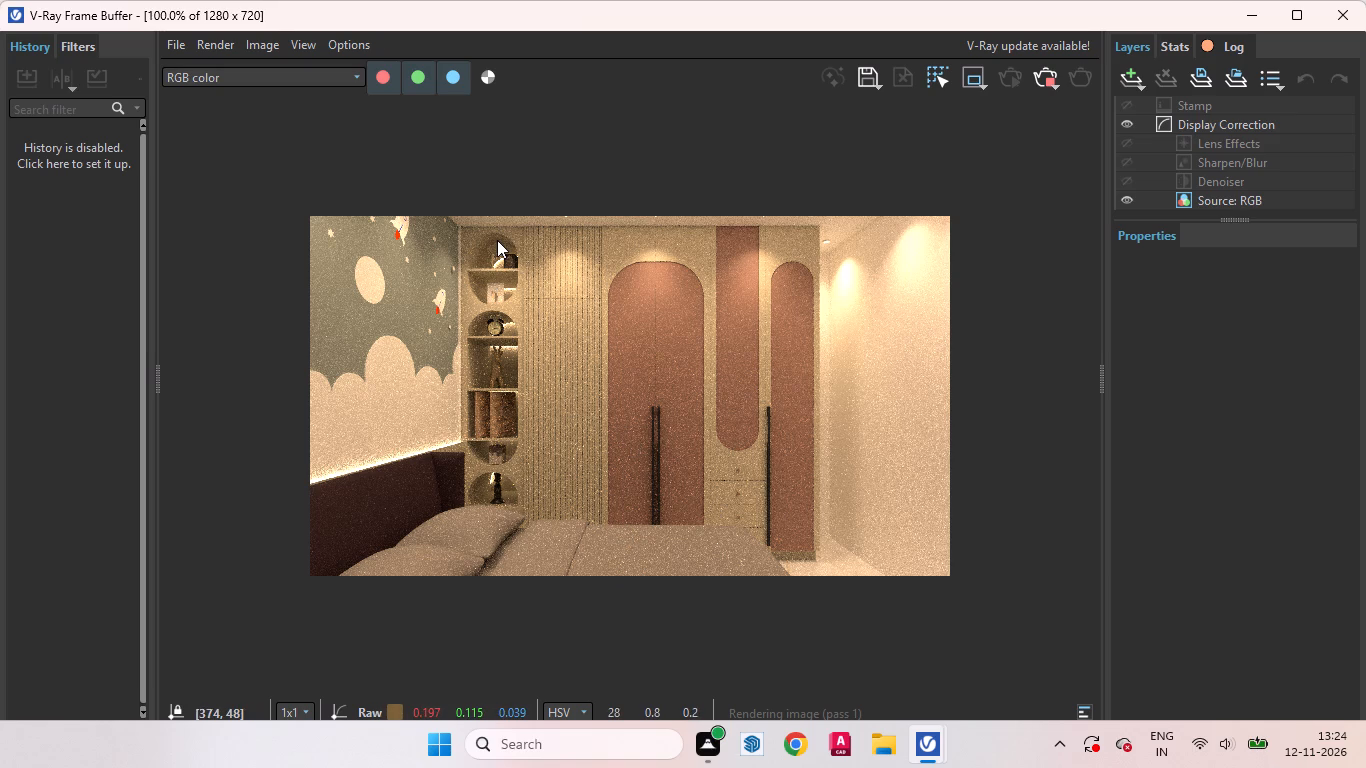
scroll(497, 240, up, 1)
scroll(703, 349, up, 1)
scroll(703, 349, down, 1)
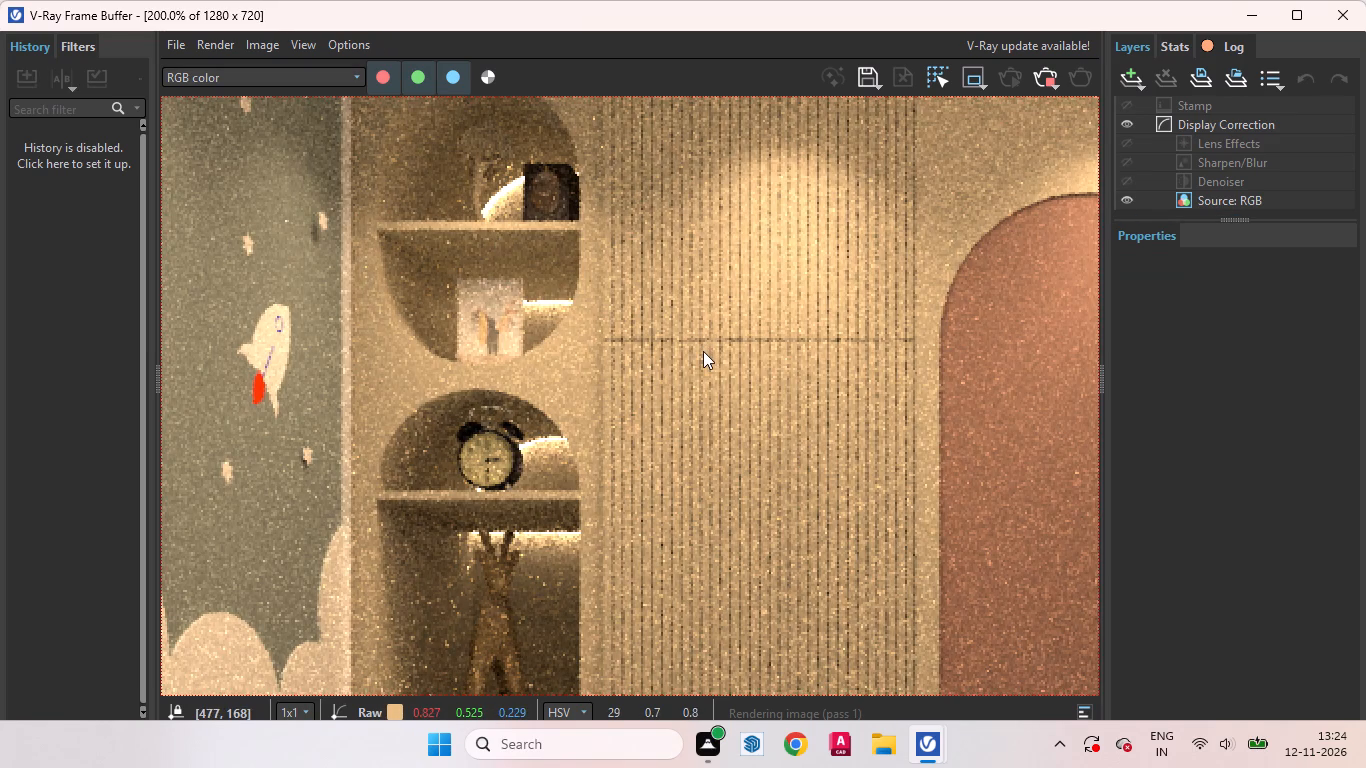
scroll(692, 361, down, 2)
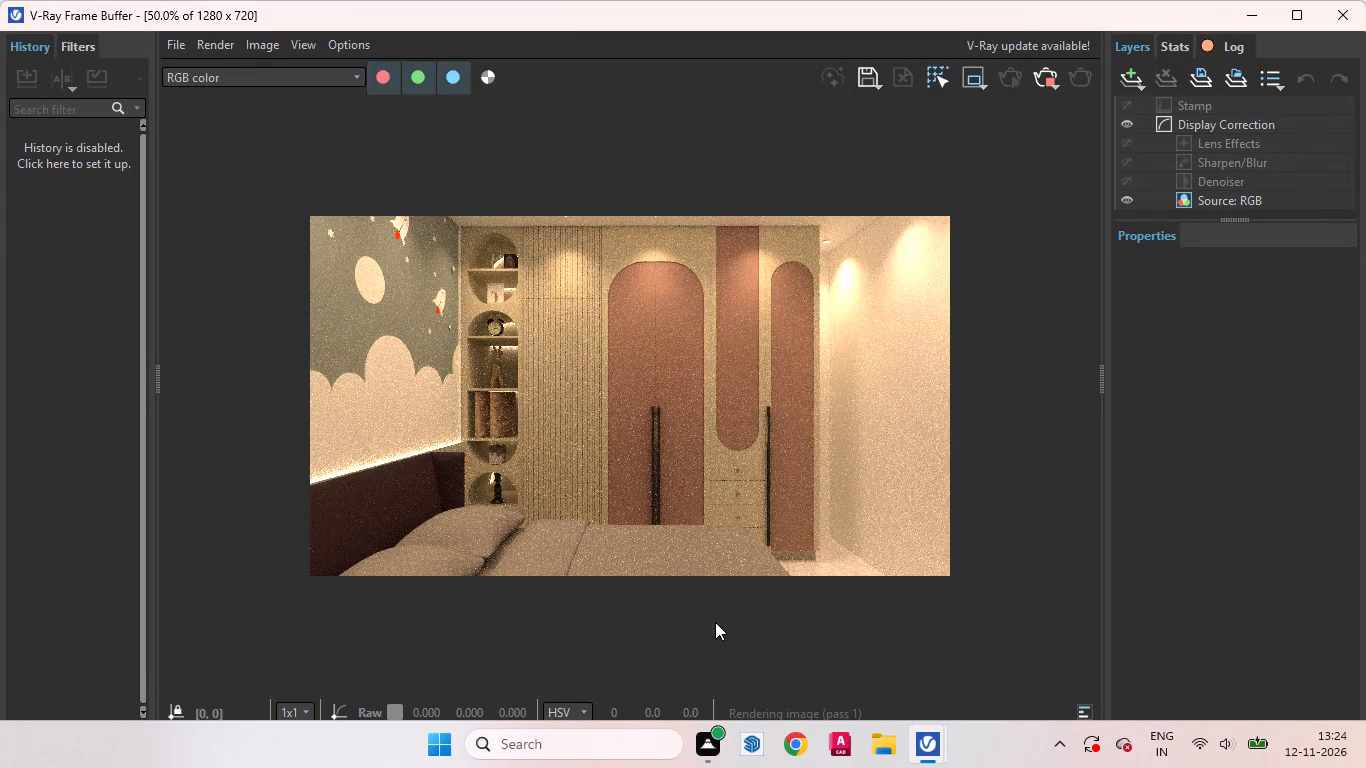
Try again to stop the render from the V-Ray Frame Buffer, and close the Frame Buffer window.
click(1040, 74)
click(1052, 87)
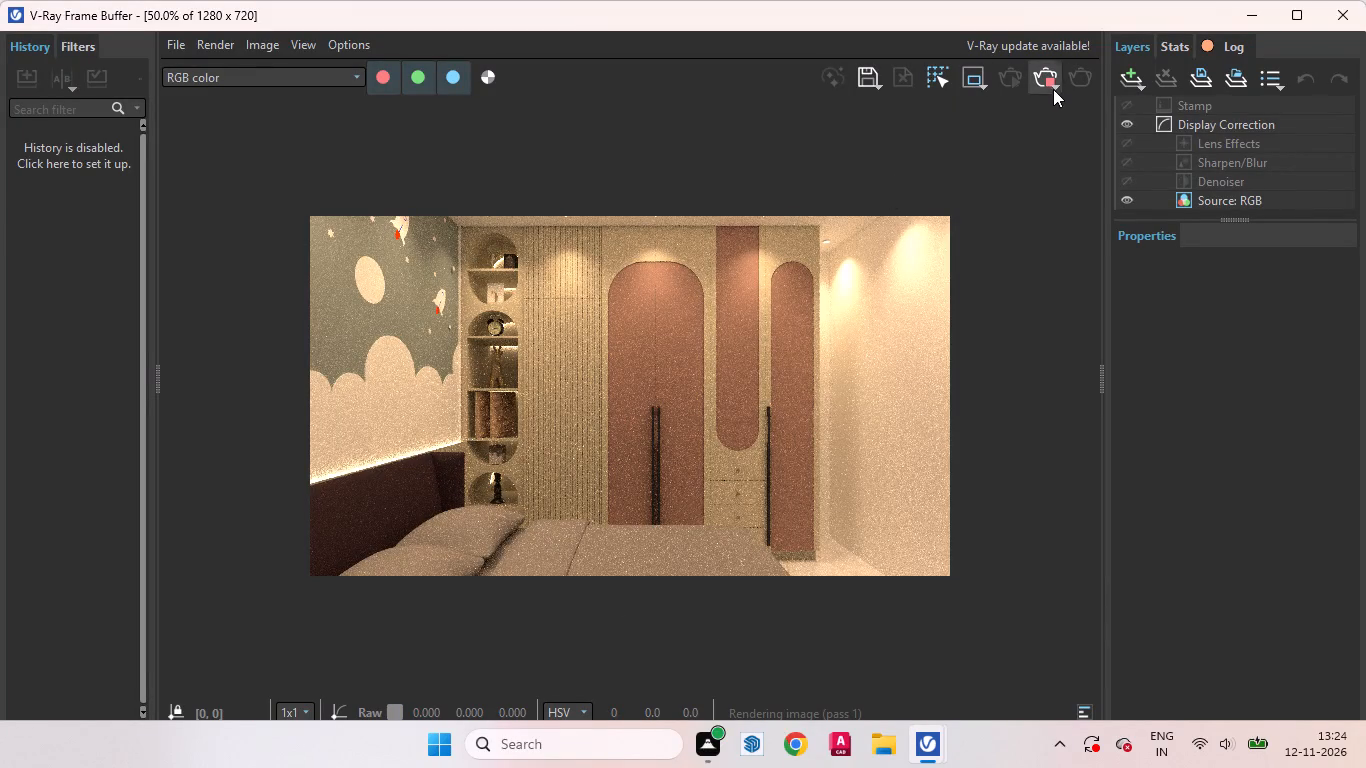
click(1056, 85)
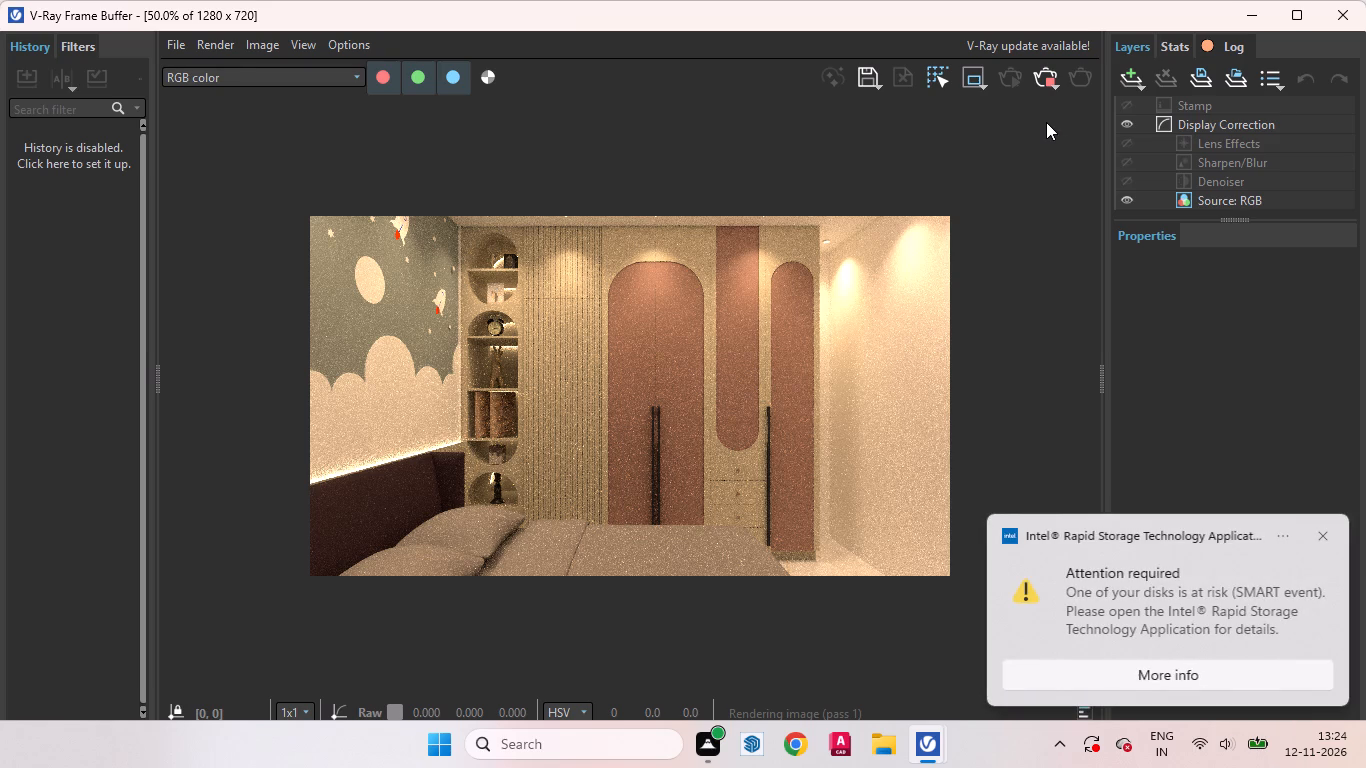
click(1320, 538)
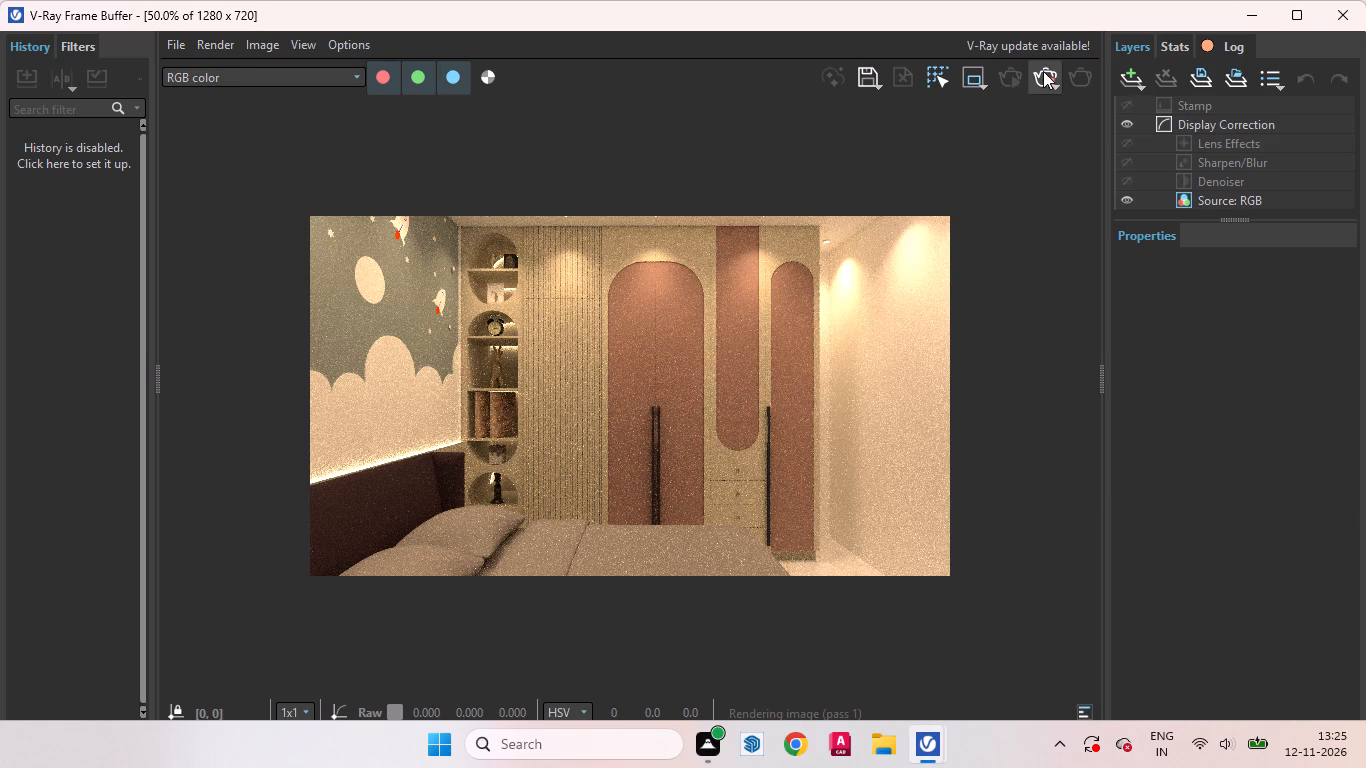
click(1043, 71)
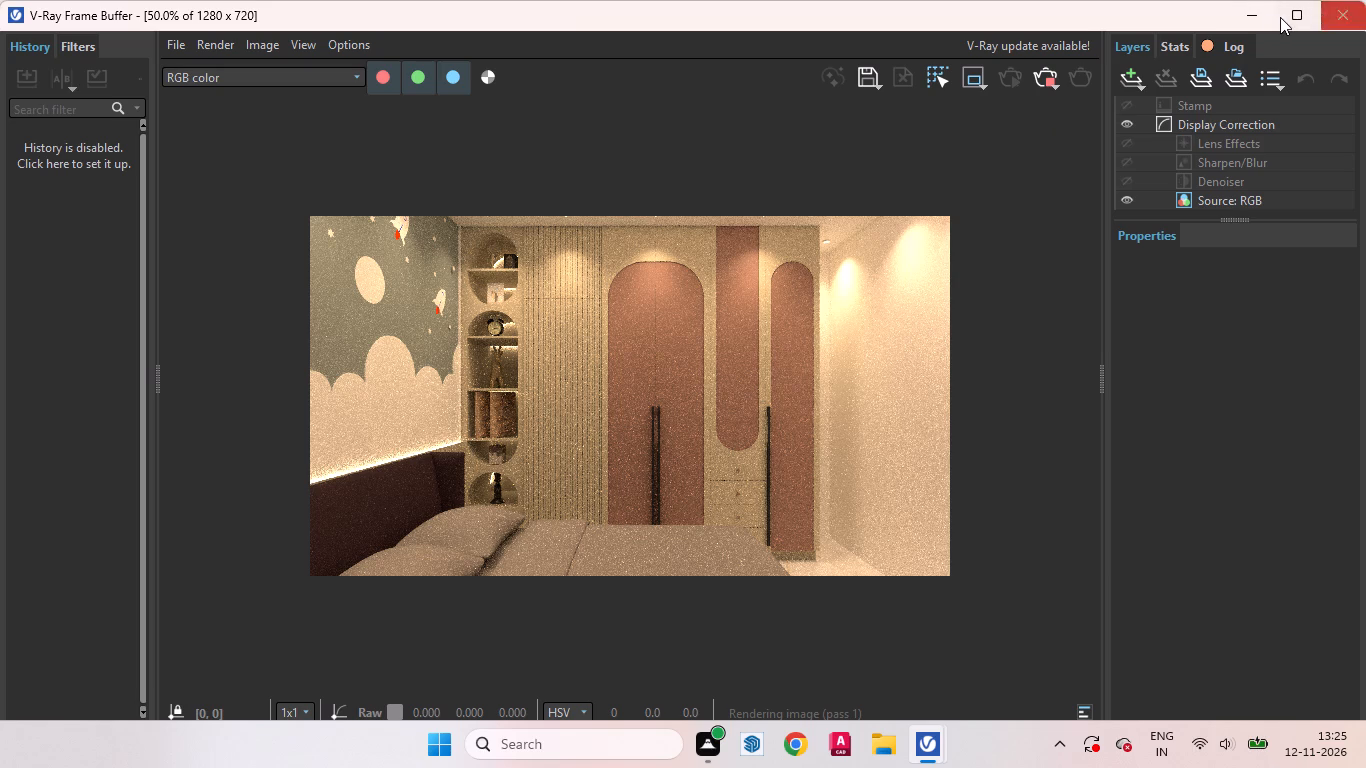
click(1365, 21)
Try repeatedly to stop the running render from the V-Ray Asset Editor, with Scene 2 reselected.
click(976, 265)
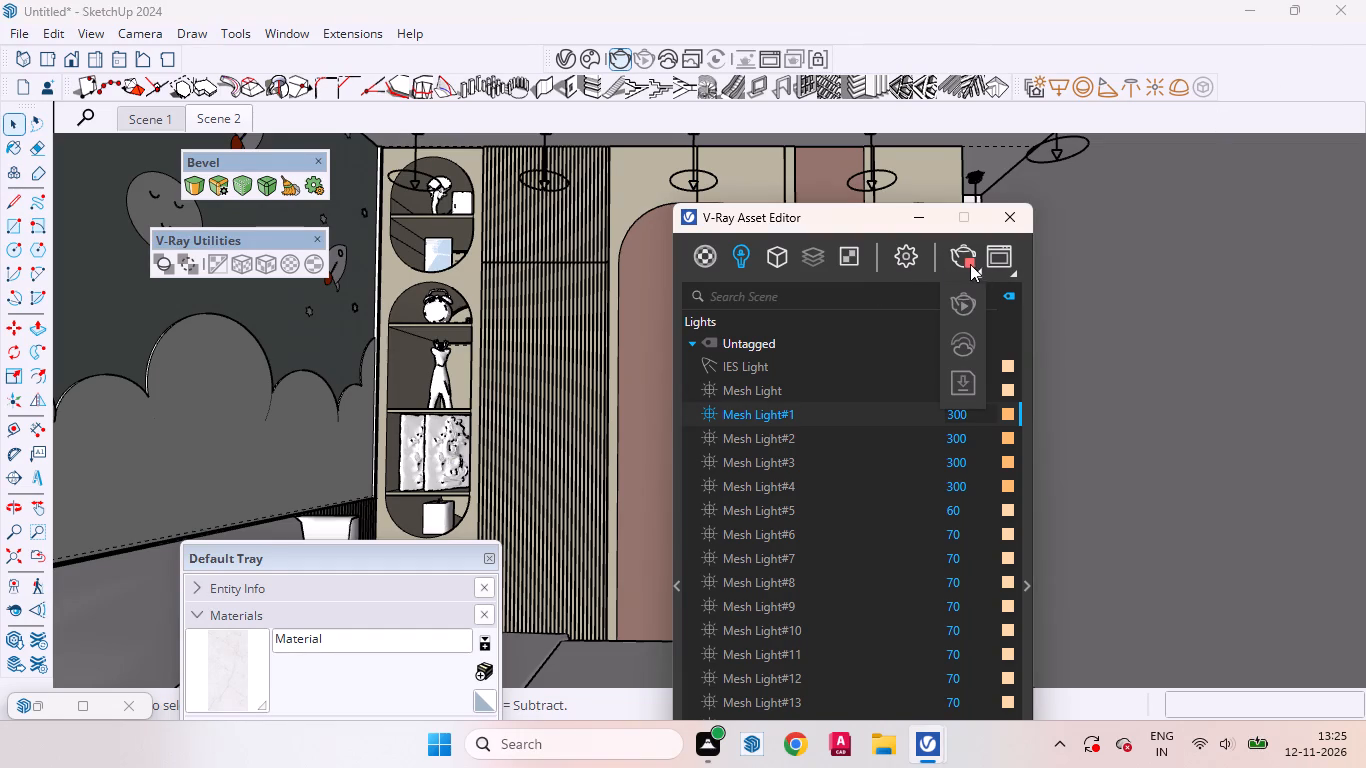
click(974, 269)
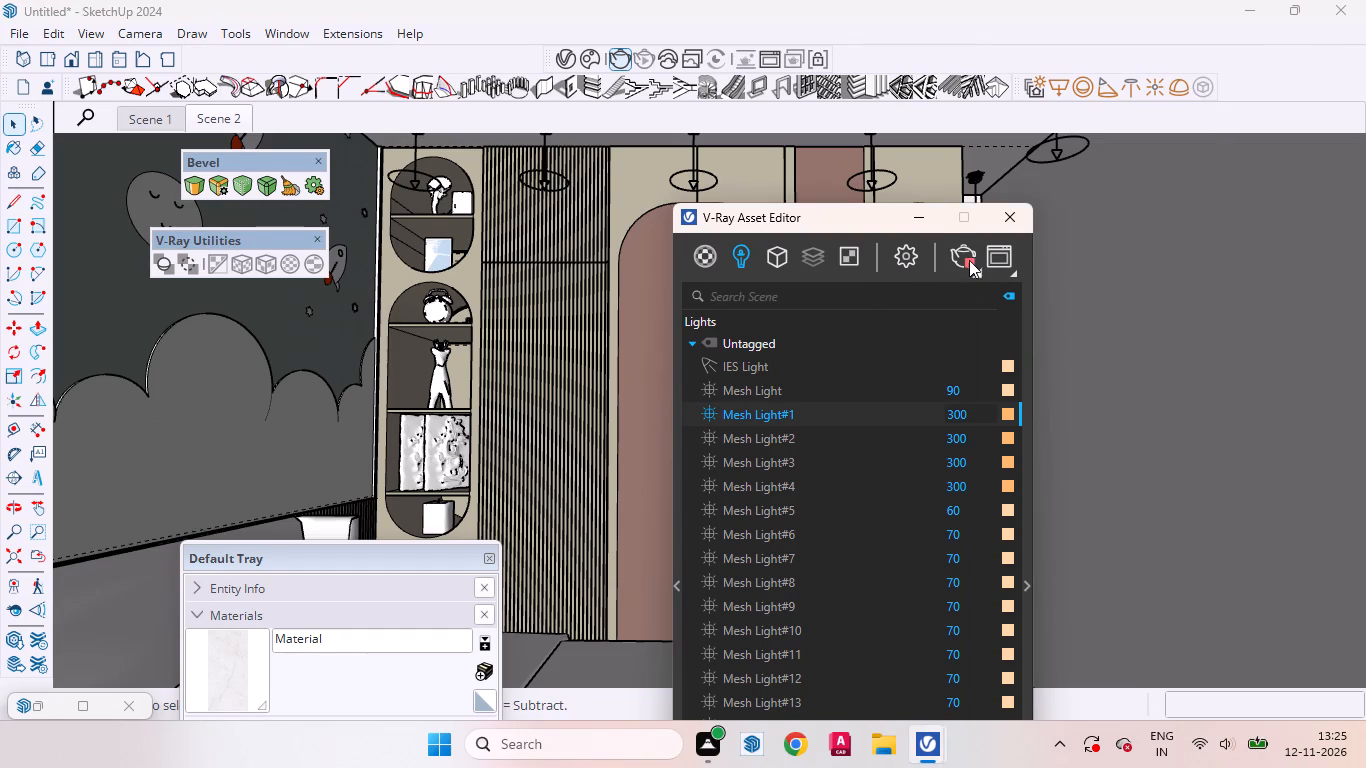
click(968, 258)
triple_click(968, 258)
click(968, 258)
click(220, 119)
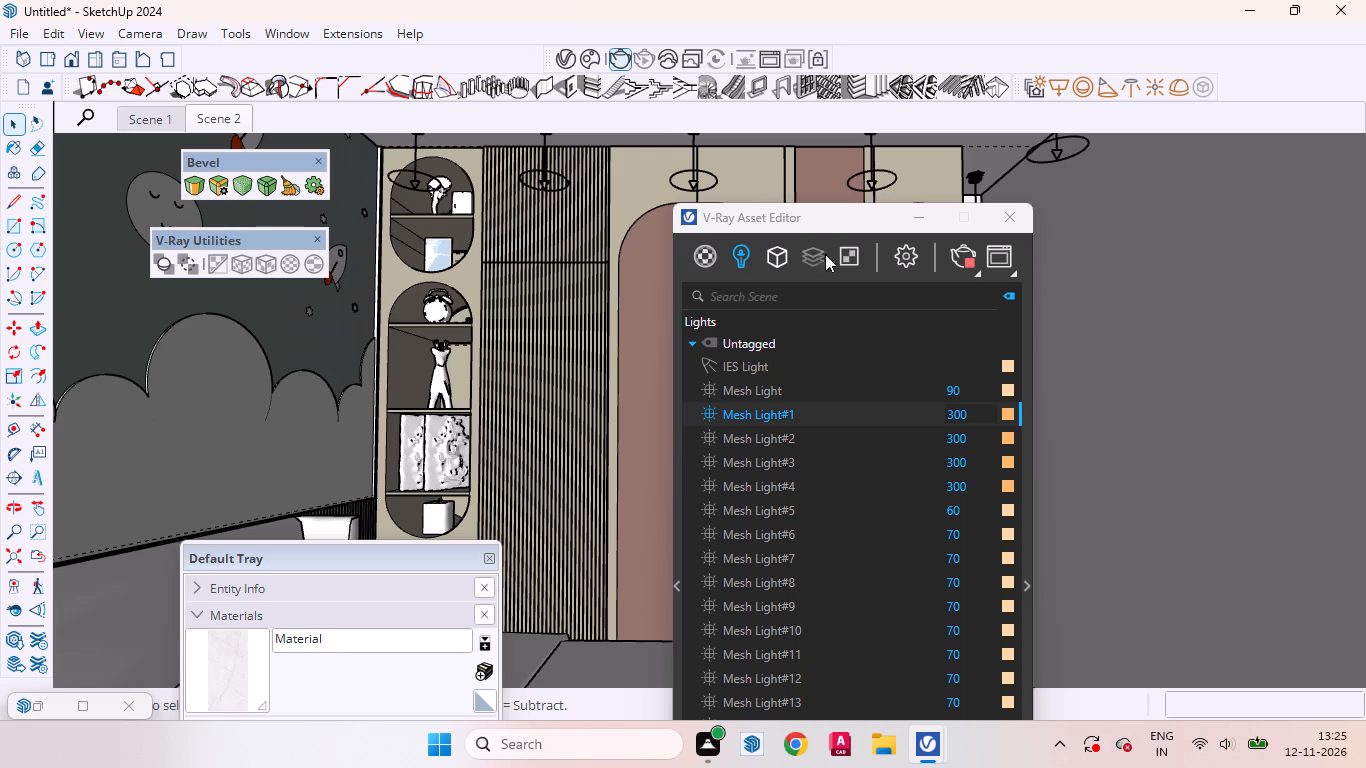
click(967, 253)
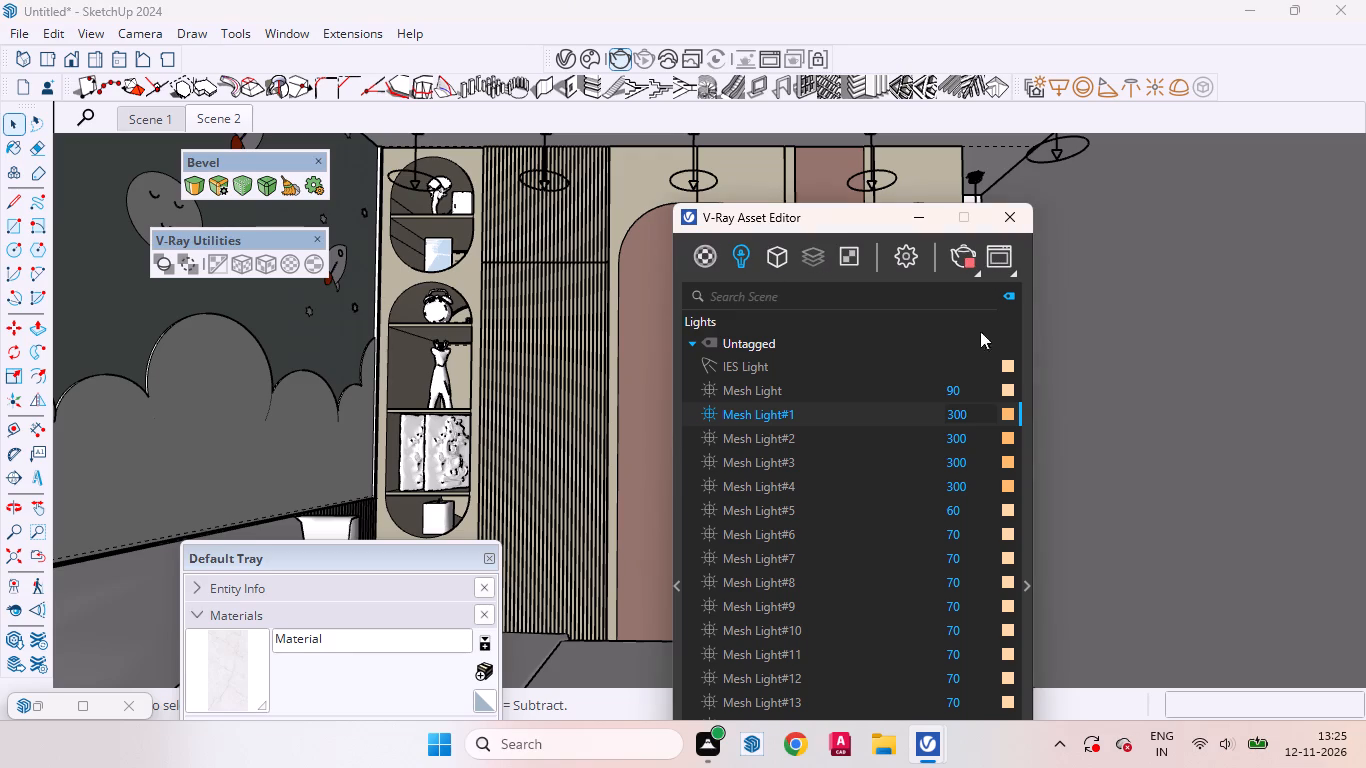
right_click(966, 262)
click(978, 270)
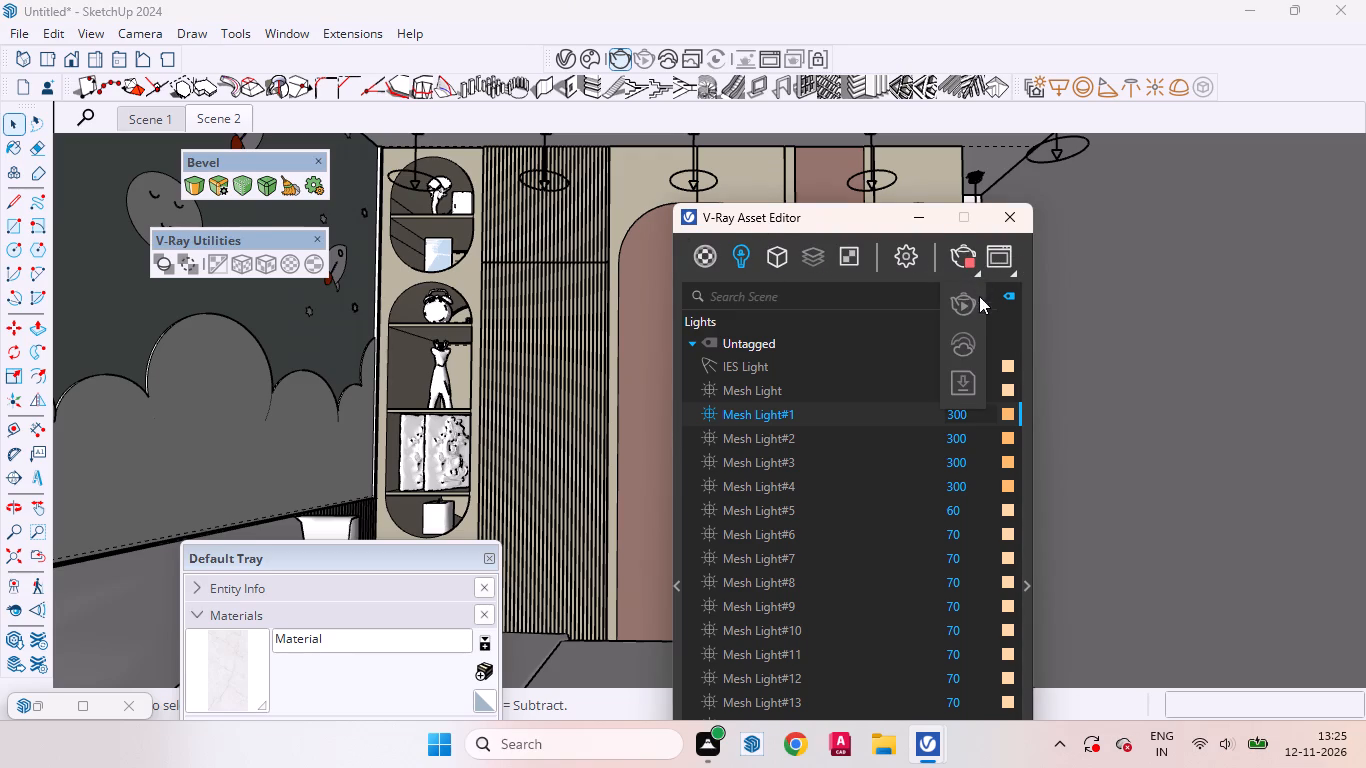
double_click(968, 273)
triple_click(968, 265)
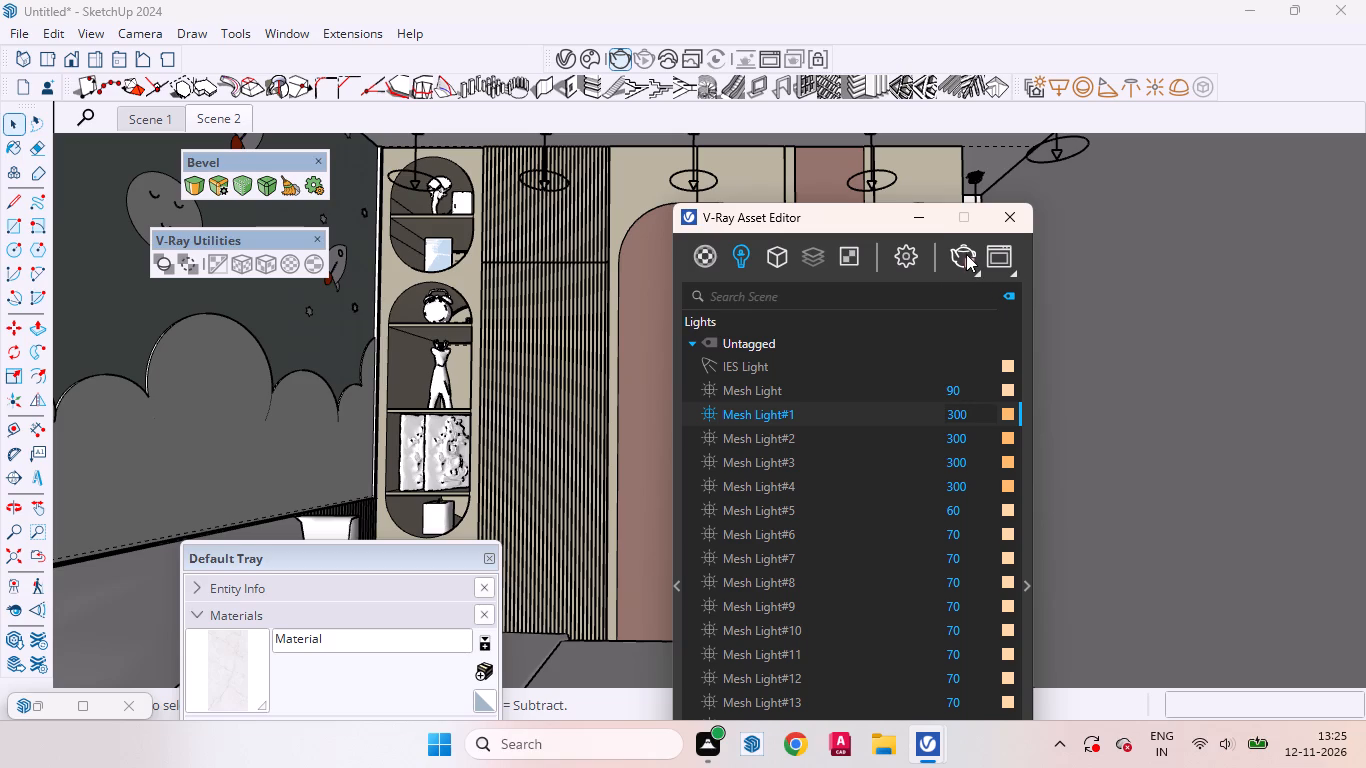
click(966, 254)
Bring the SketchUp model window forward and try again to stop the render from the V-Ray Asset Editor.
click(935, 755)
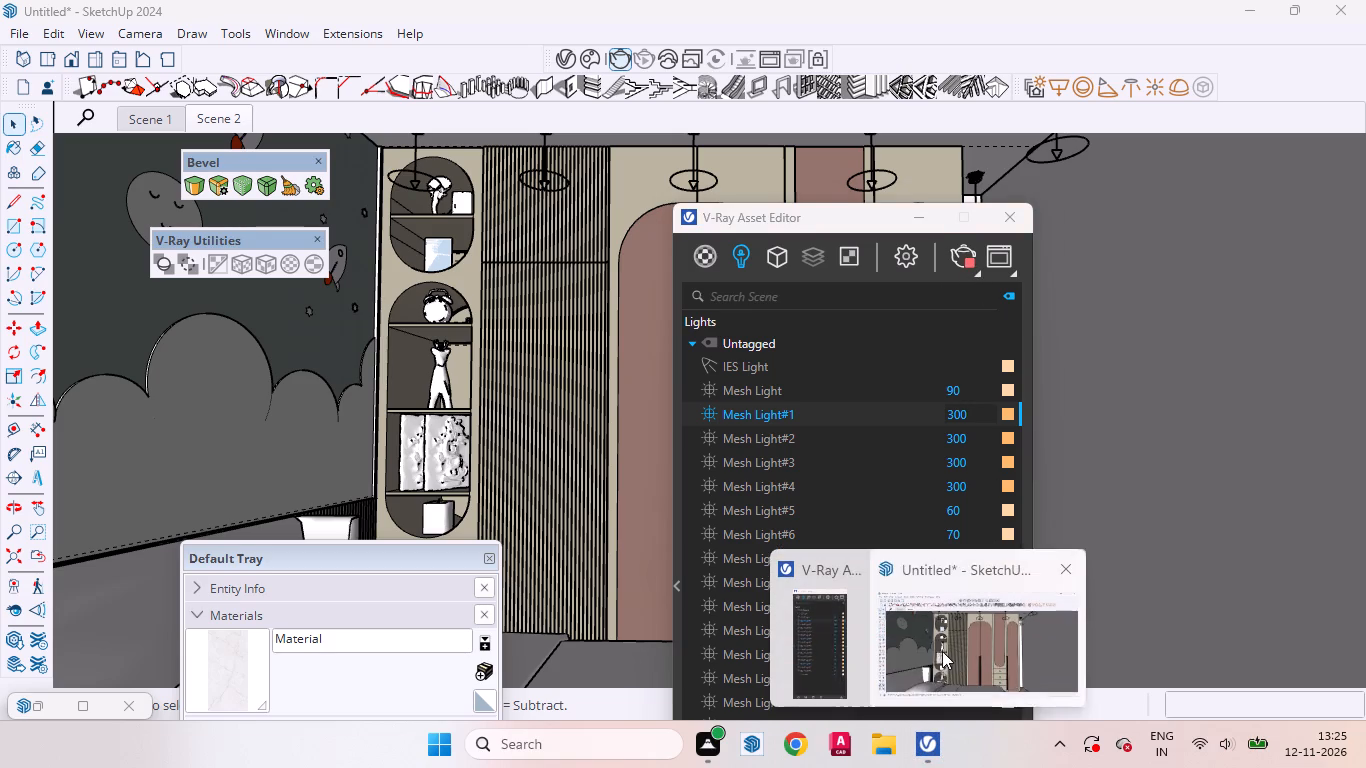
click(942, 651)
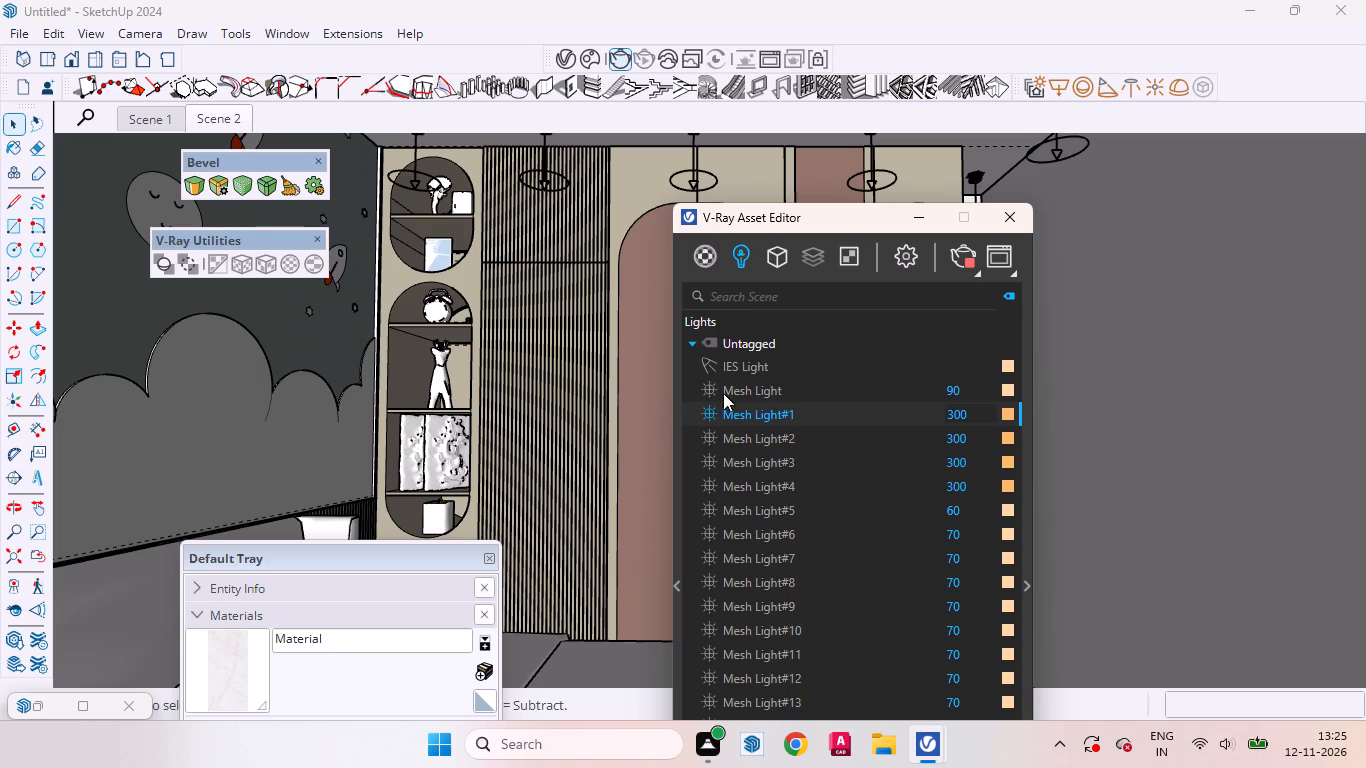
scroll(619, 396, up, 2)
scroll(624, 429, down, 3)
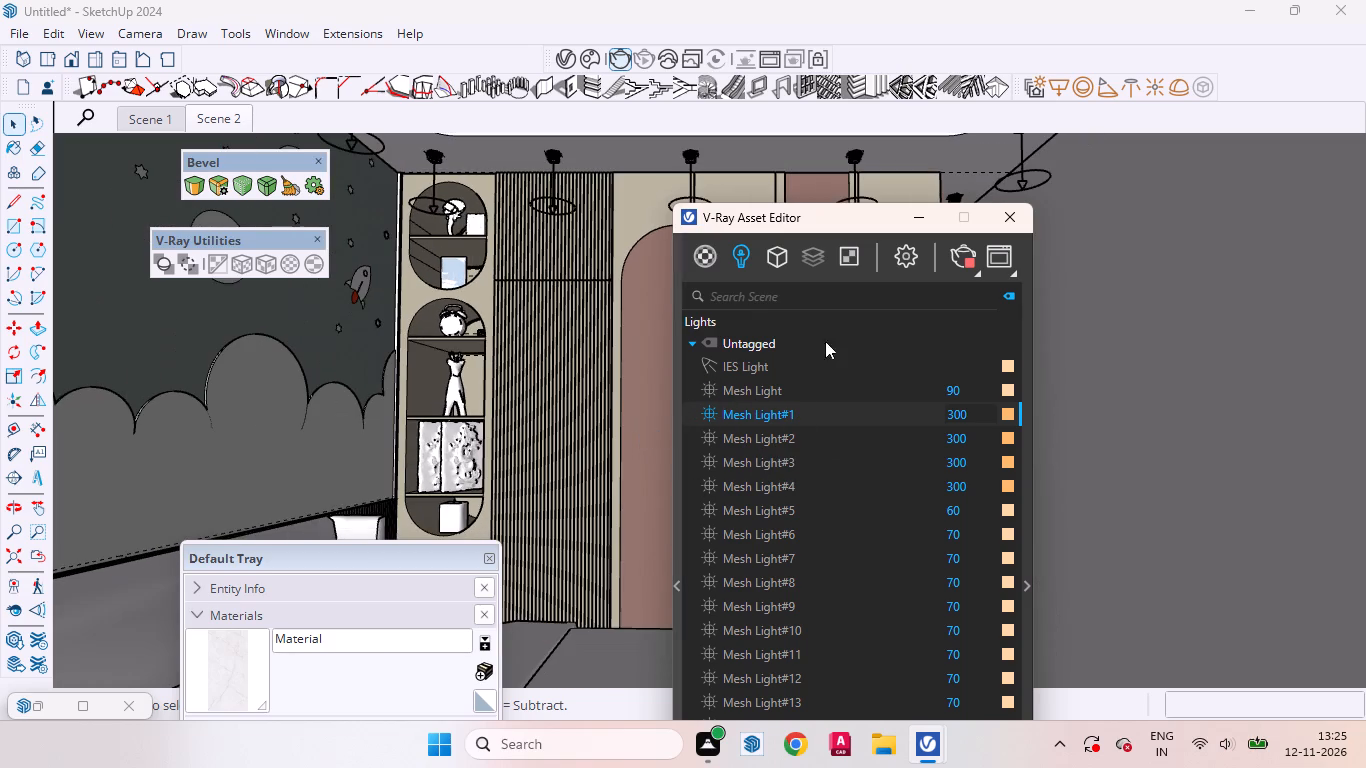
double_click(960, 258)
Move the V-Ray Asset Editor off the model, and examine the whole bedroom from outside and the circular recess in its roof.
drag(828, 218, 1076, 269)
scroll(572, 402, down, 3)
scroll(681, 417, down, 2)
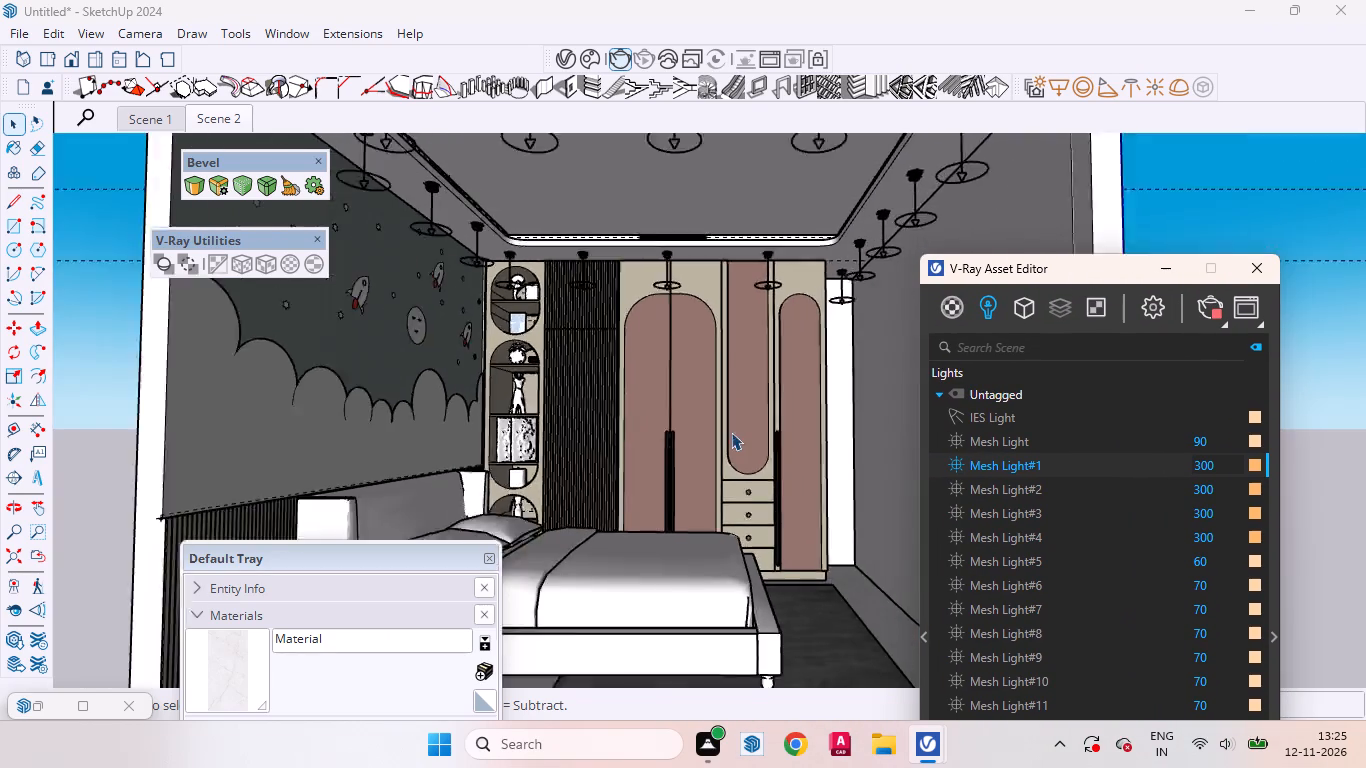
scroll(731, 432, down, 10)
scroll(753, 504, up, 3)
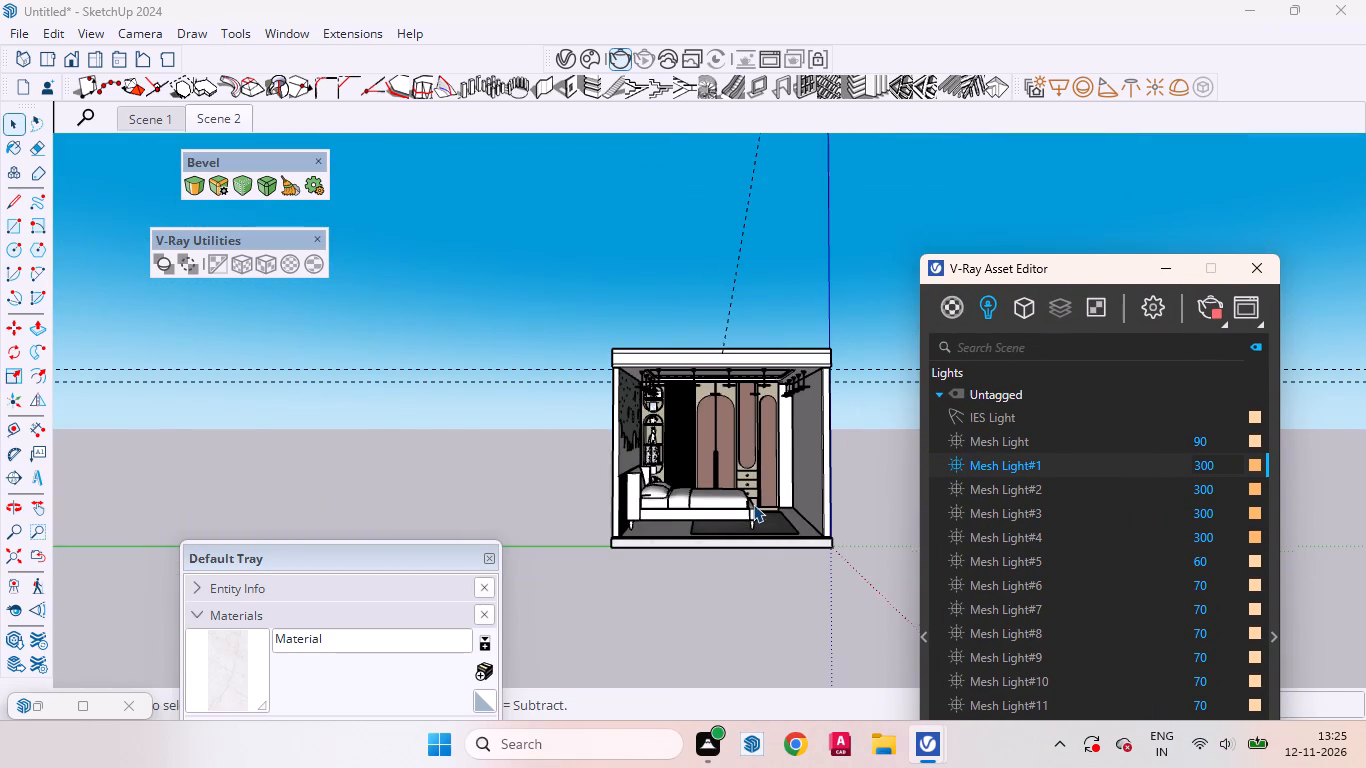
scroll(753, 500, up, 4)
middle_drag(771, 509, 685, 621)
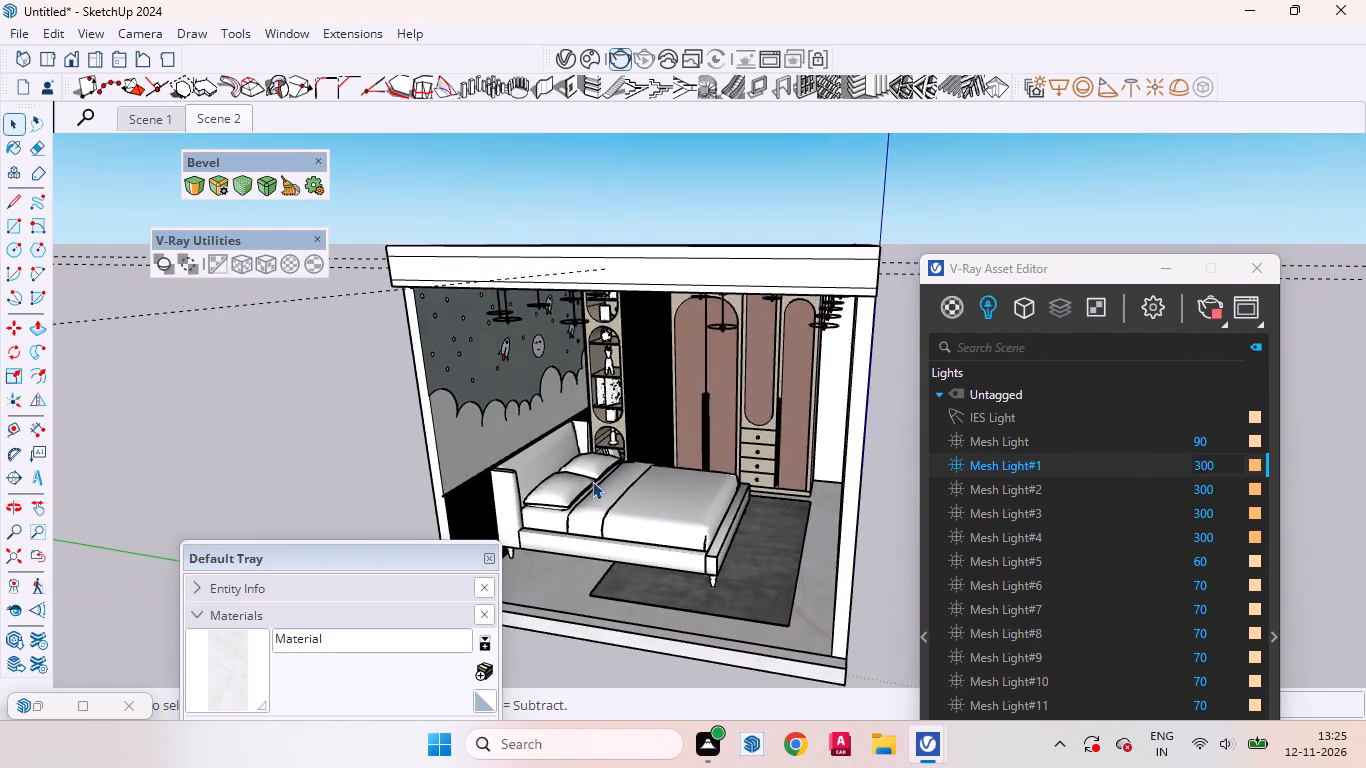
scroll(591, 483, down, 4)
middle_drag(693, 487, 536, 622)
scroll(736, 274, up, 5)
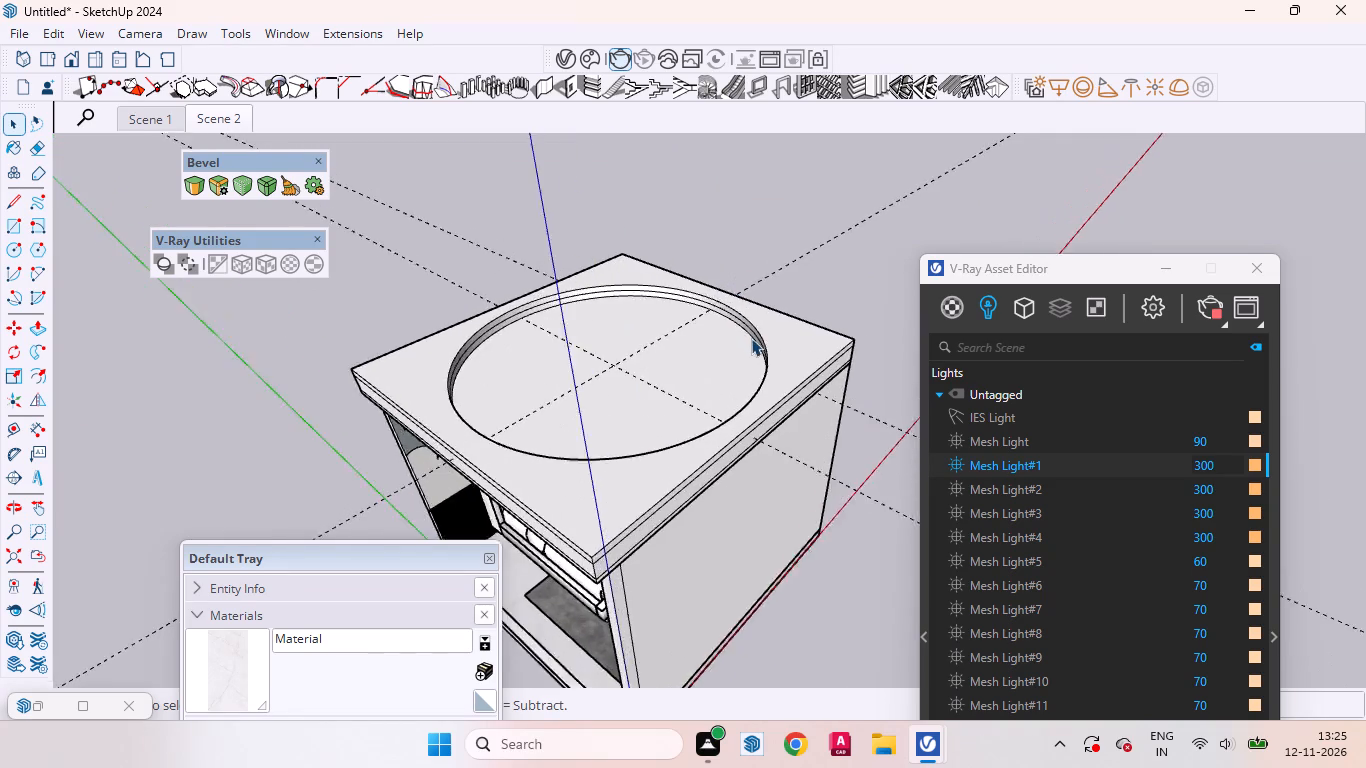
scroll(751, 338, up, 2)
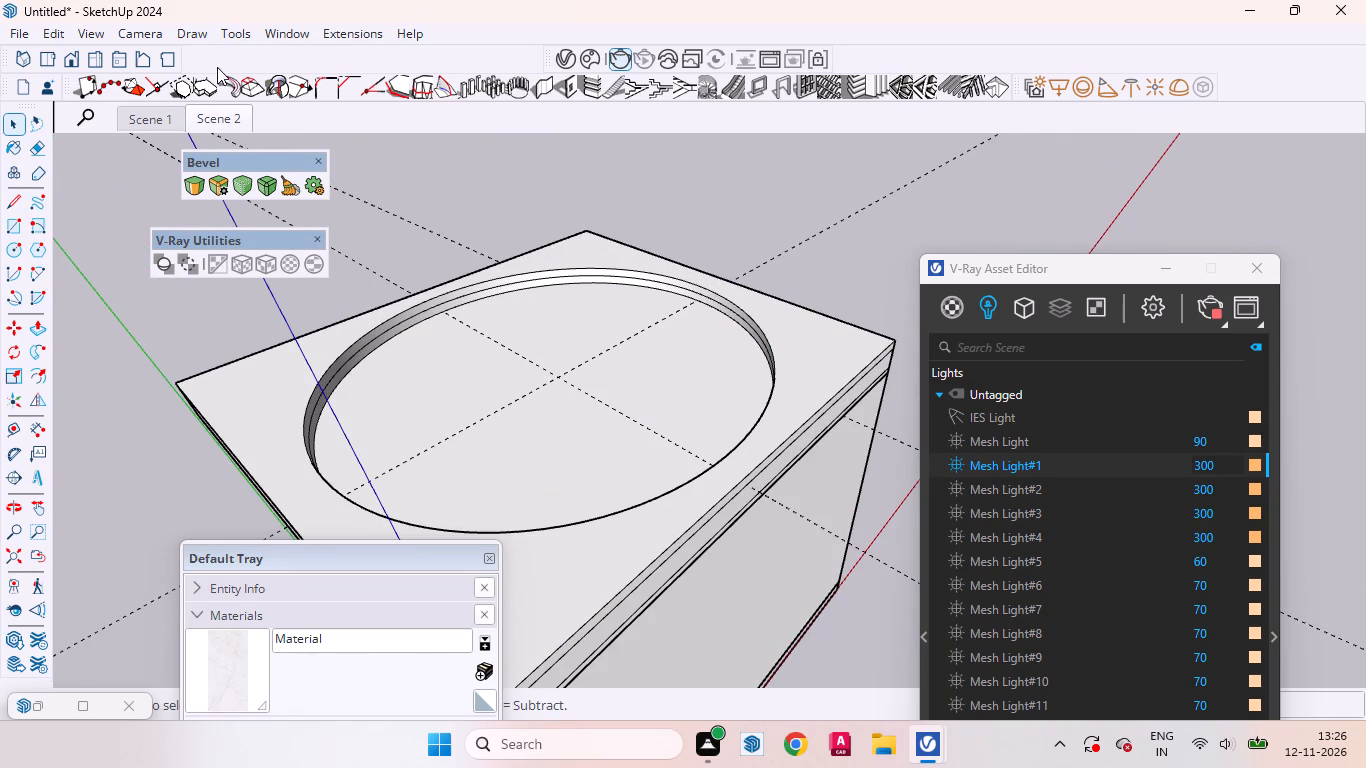
Compare the Scene 2 wardrobe view with the Scene 1 bed view, ending back on Scene 2.
click(225, 109)
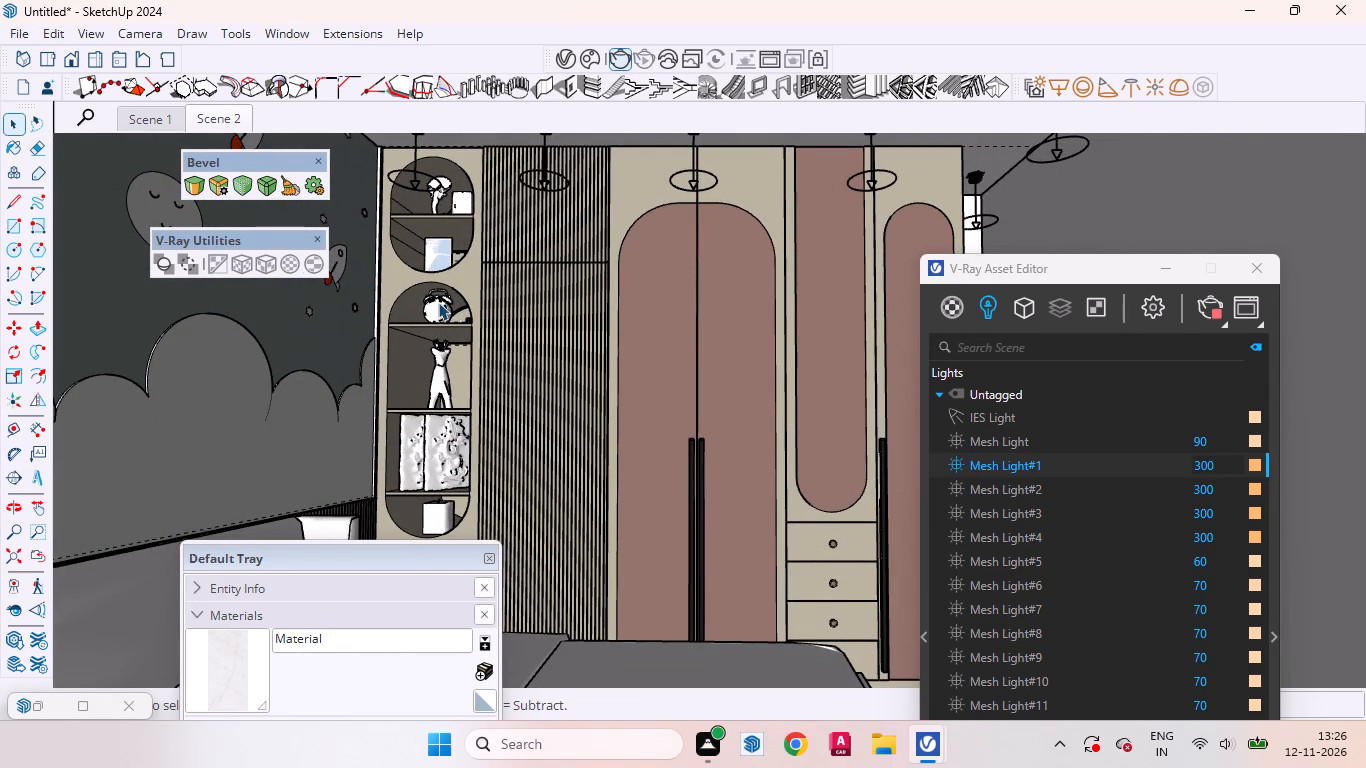
click(166, 126)
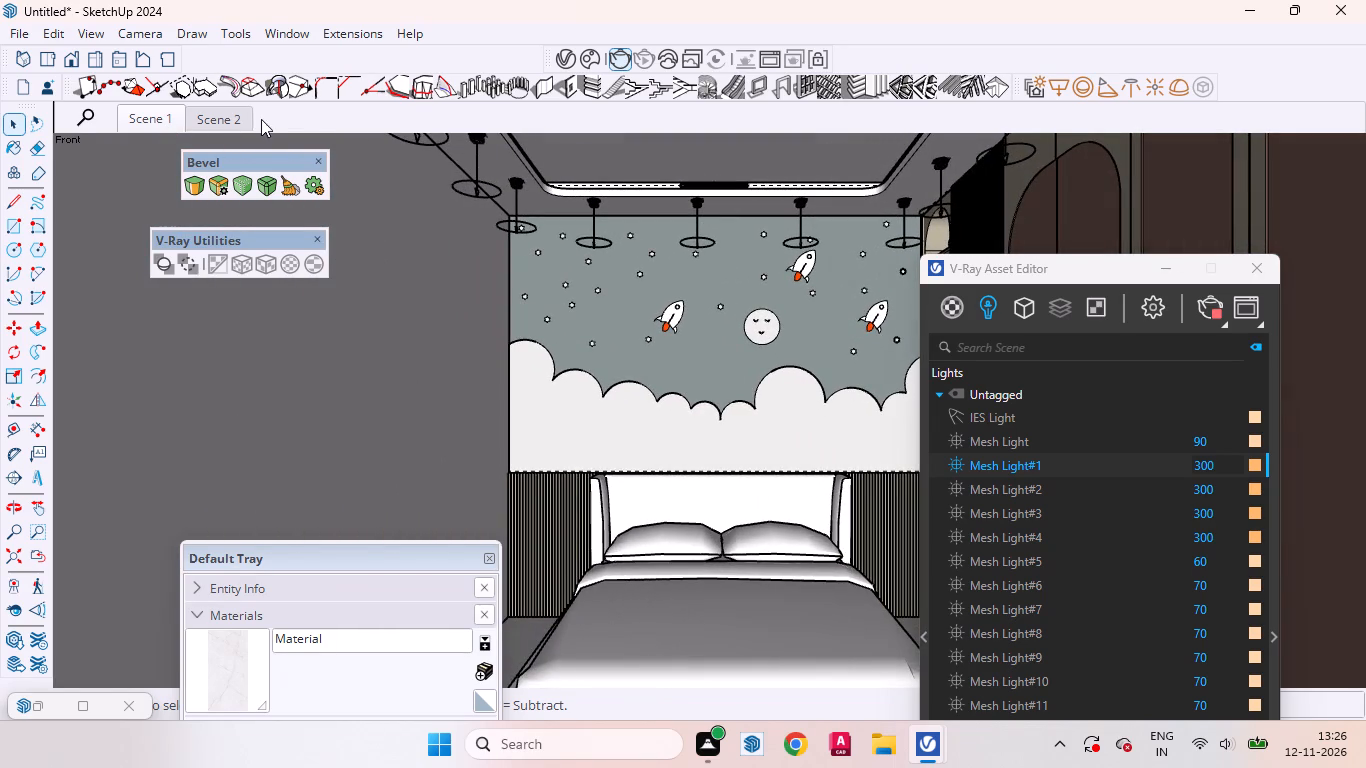
click(236, 119)
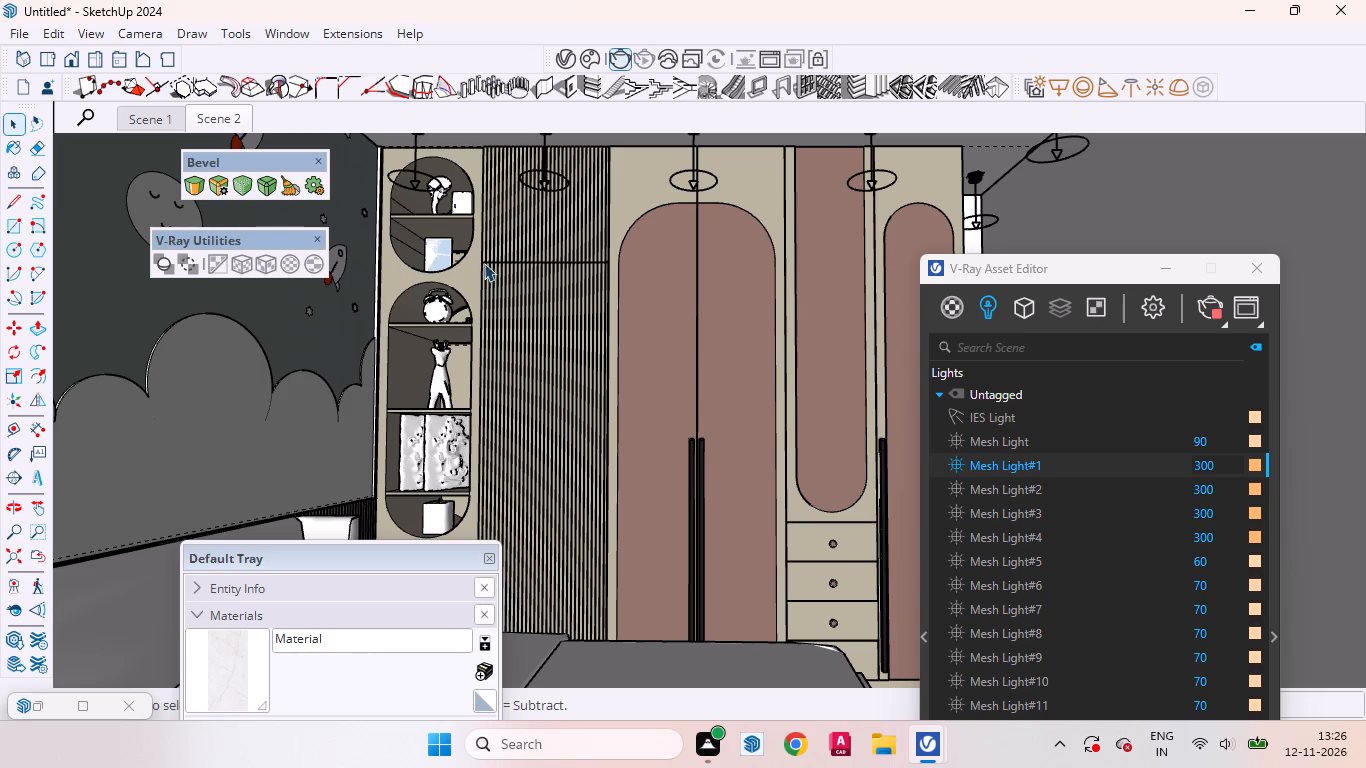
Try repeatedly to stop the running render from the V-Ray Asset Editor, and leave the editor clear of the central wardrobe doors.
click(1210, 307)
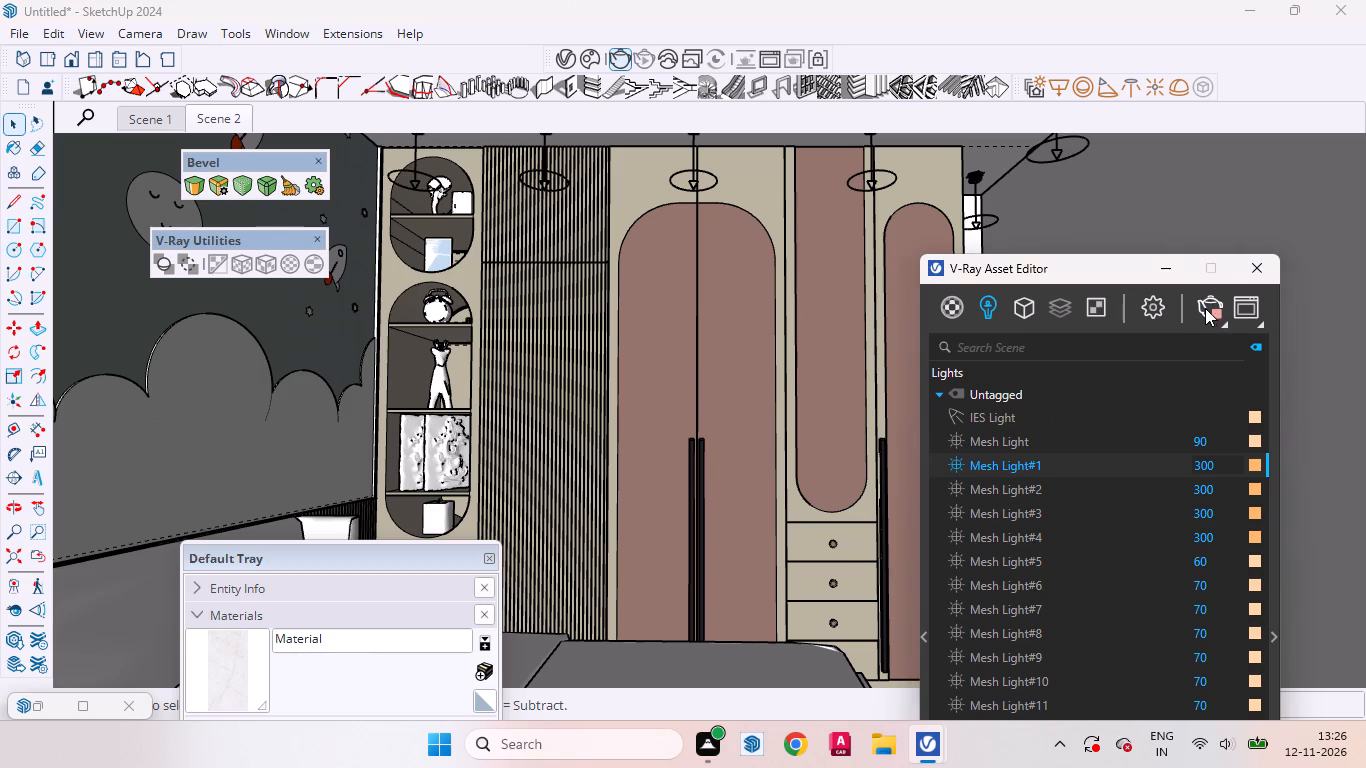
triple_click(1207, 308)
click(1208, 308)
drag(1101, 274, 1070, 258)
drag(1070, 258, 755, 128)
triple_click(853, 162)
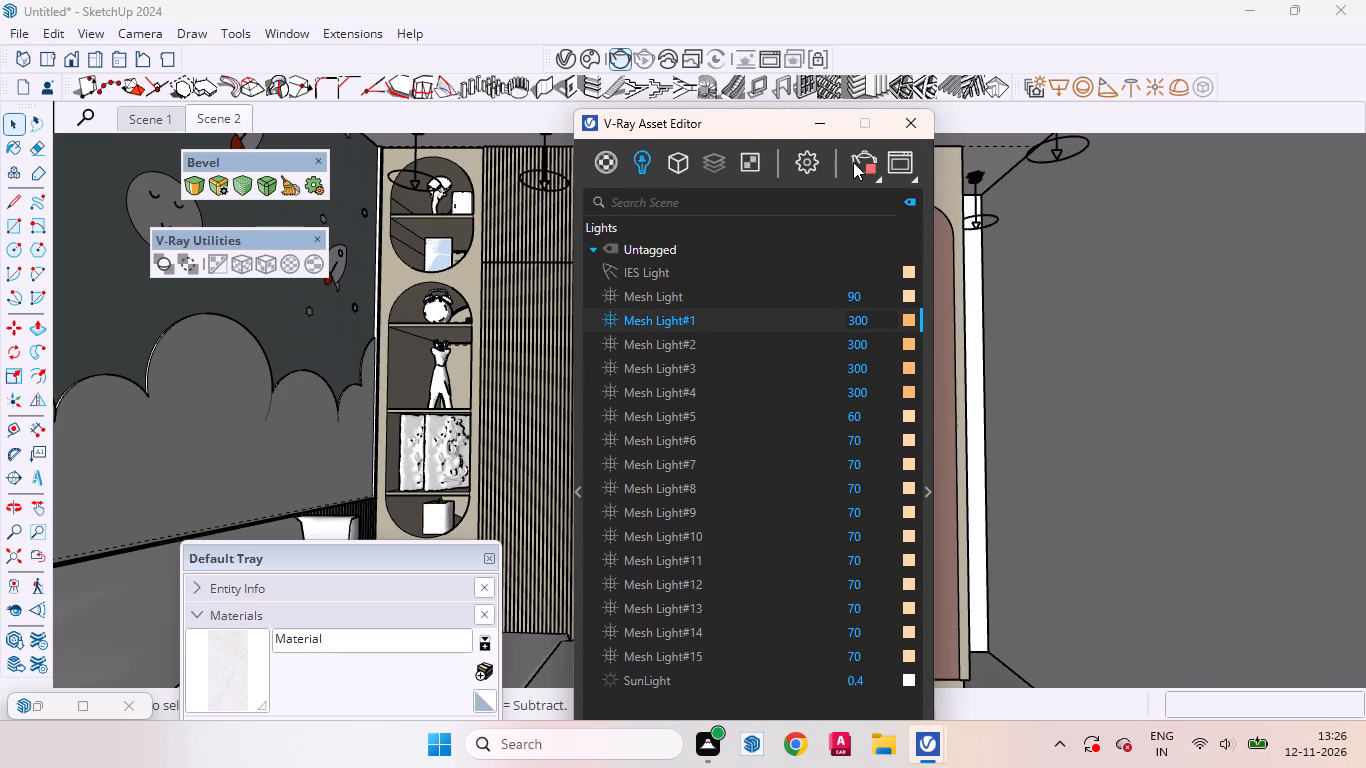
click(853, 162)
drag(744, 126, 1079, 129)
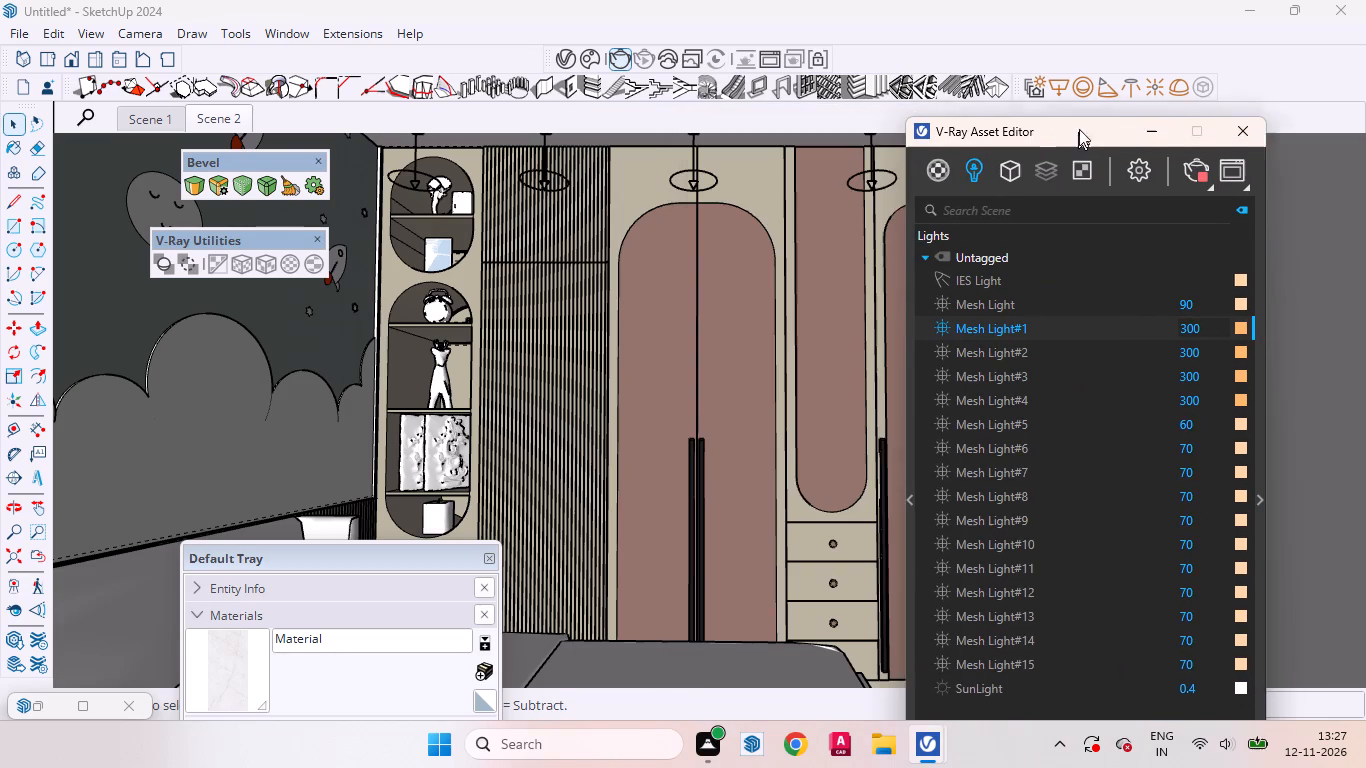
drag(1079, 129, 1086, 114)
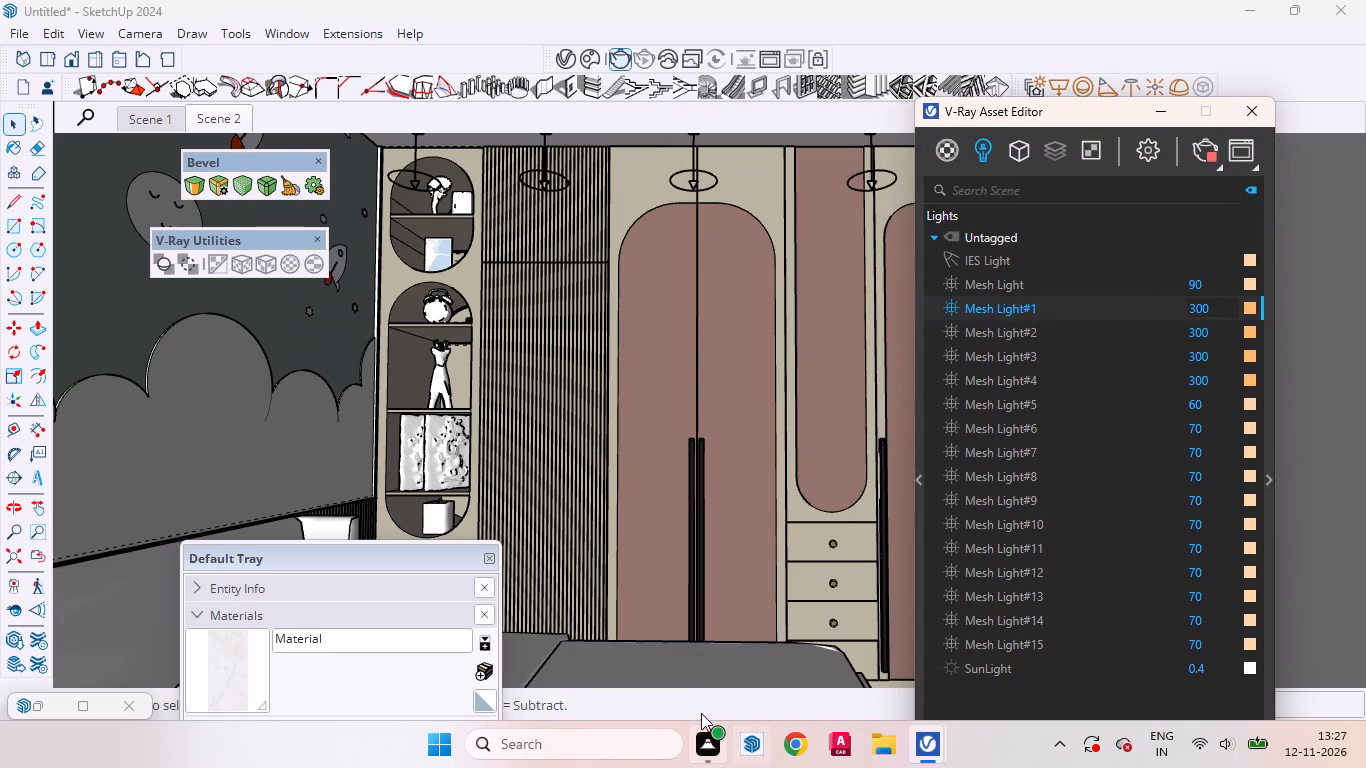